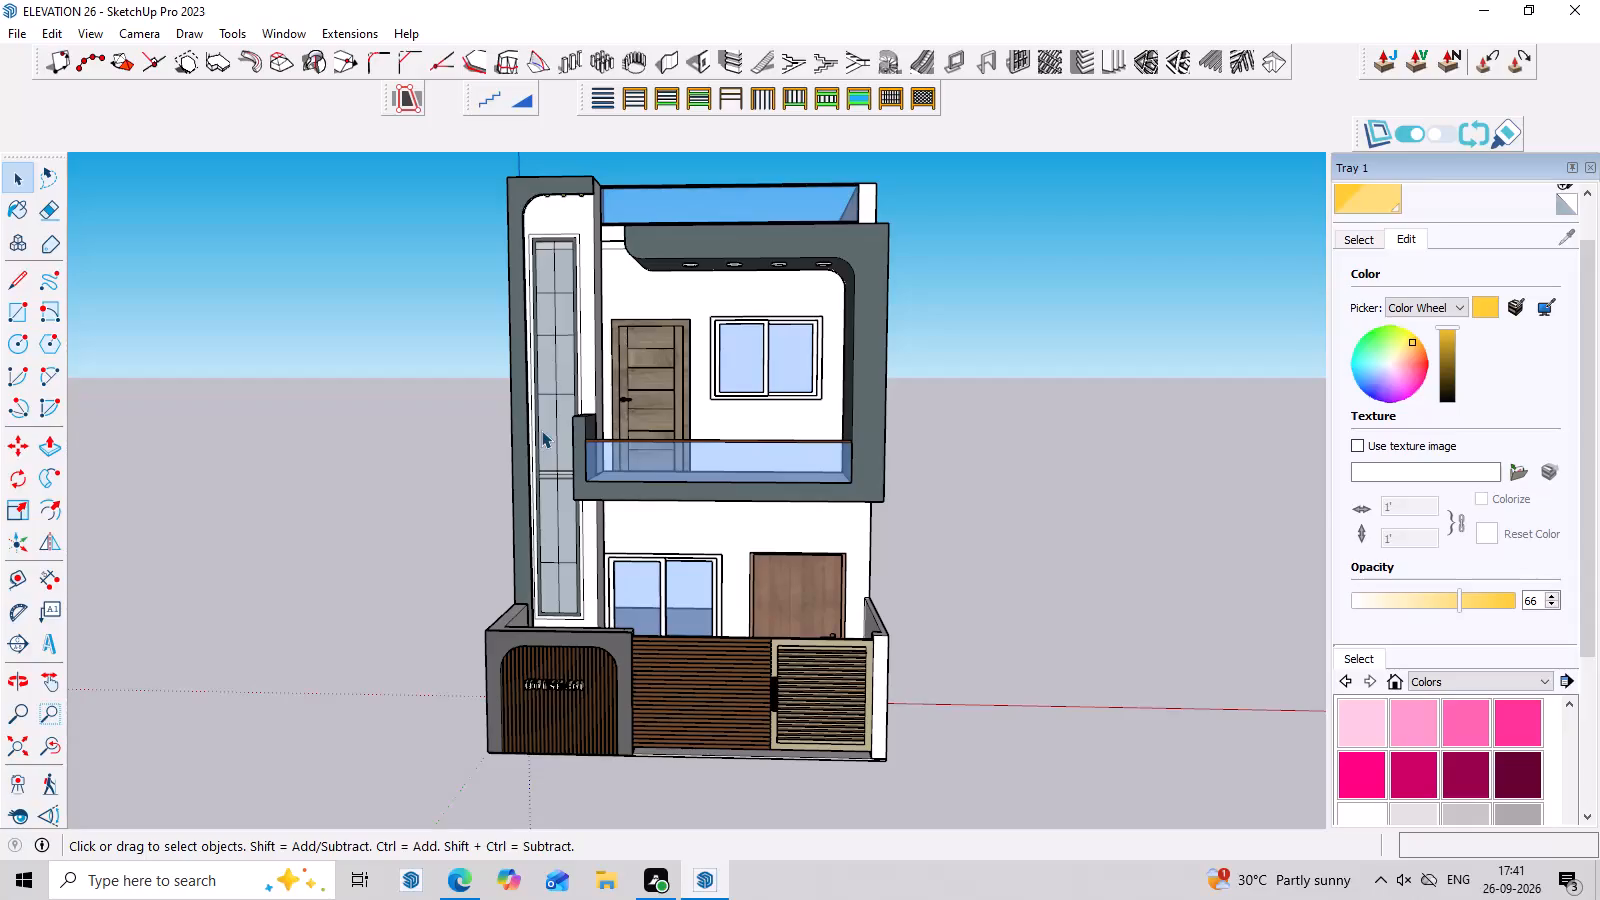
# Examine the white two-storey house from the front and from above, including its flat roof, balconies and window frames.
pyautogui.scroll(-3, 799, 551)
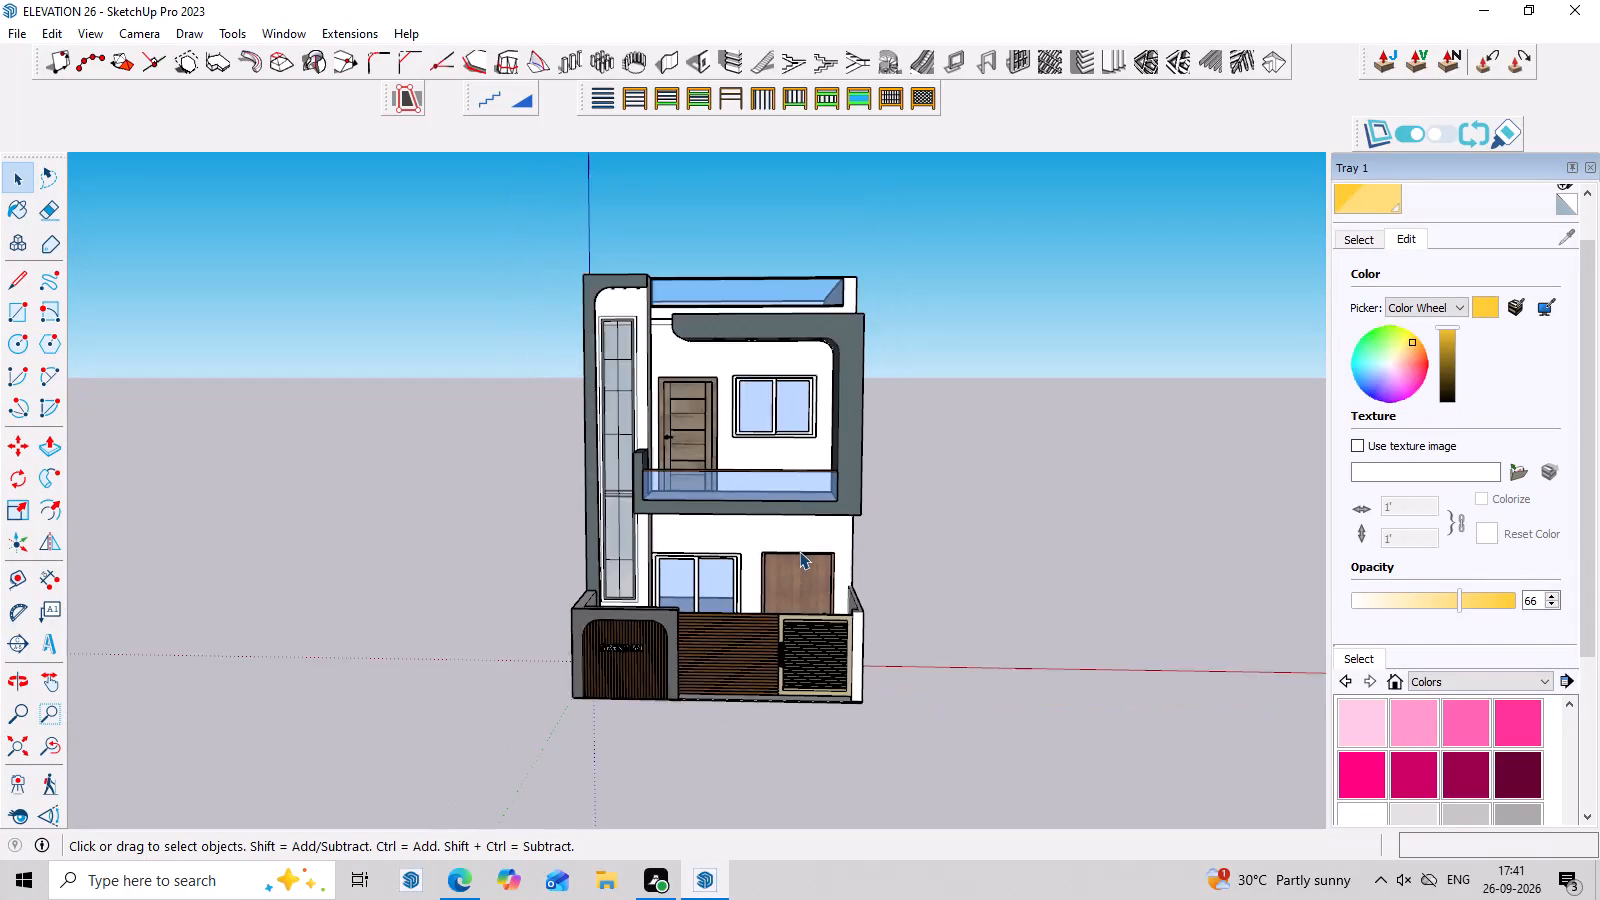
pyautogui.scroll(-15, 799, 551)
pyautogui.scroll(5, 1079, 495)
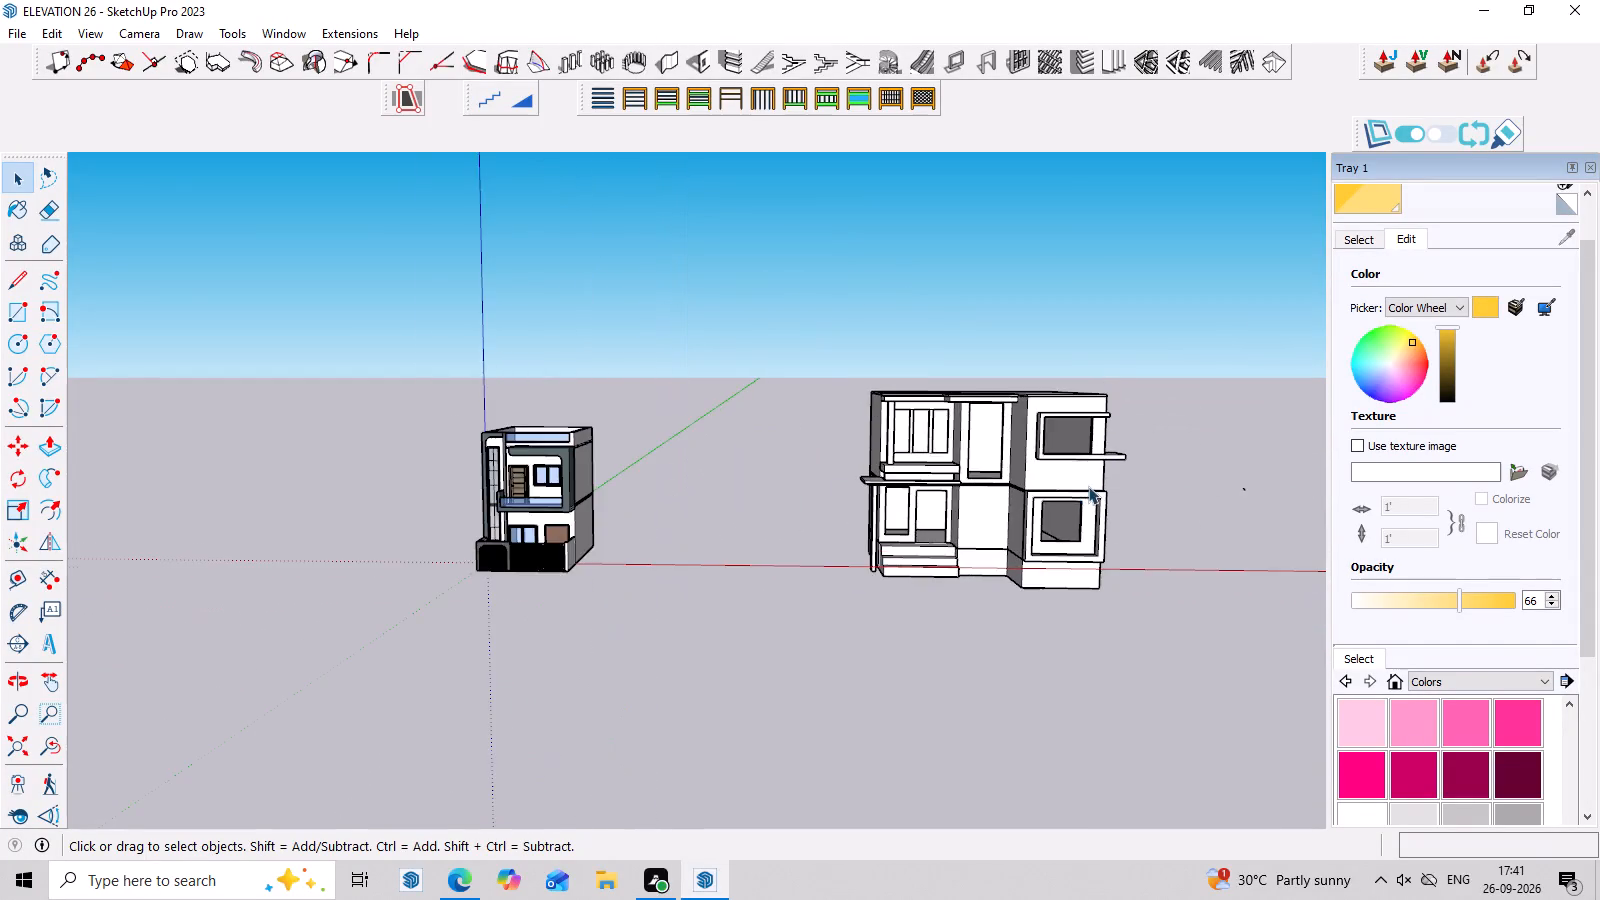
pyautogui.scroll(9, 1088, 486)
pyautogui.moveTo(1145, 492); pyautogui.dragTo(1156, 532, button='middle')
pyautogui.scroll(3, 1155, 525)
pyautogui.moveTo(1155, 523); pyautogui.dragTo(1204, 448, button='middle')
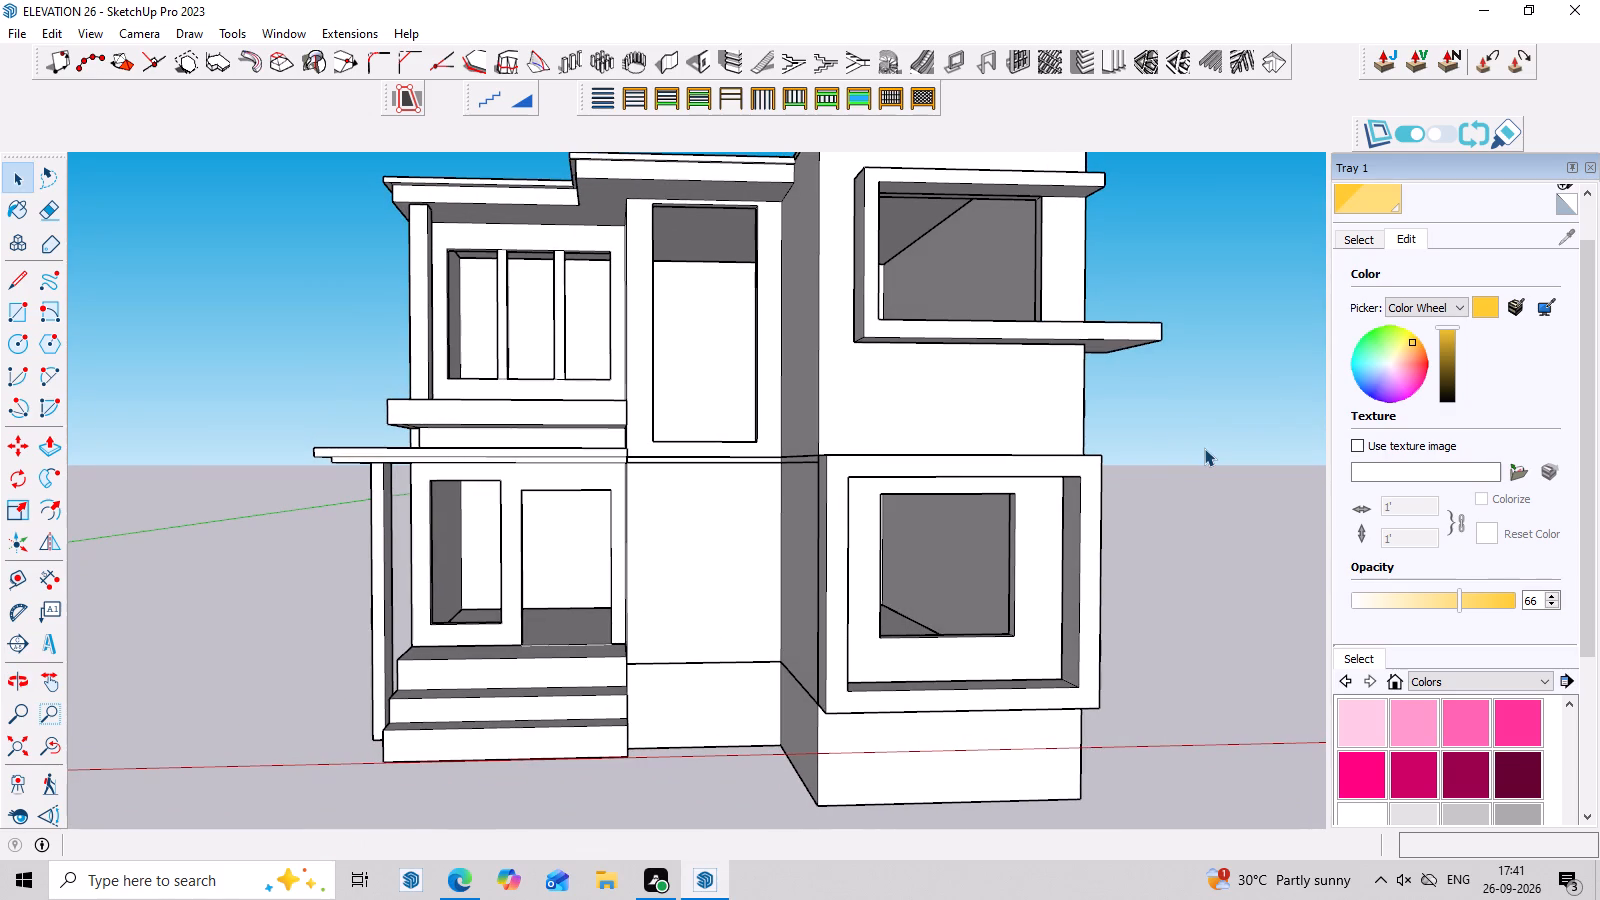
pyautogui.scroll(-6, 1204, 448)
pyautogui.moveTo(1204, 448); pyautogui.dragTo(1204, 516, button='middle')
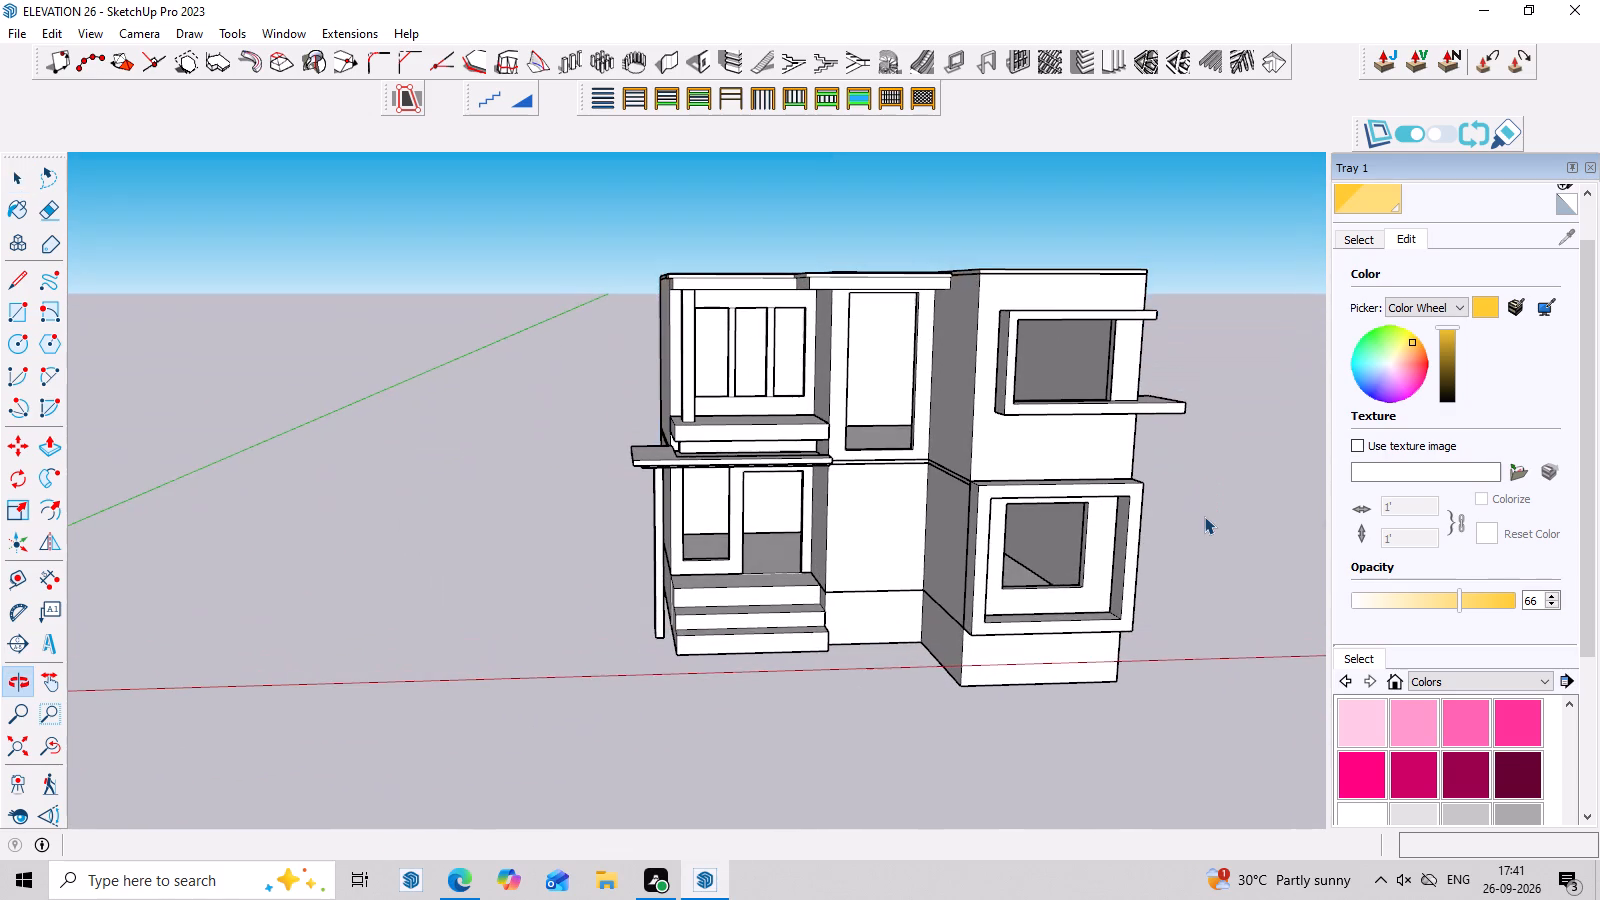
pyautogui.scroll(-3, 1202, 405)
pyautogui.scroll(6, 1198, 246)
pyautogui.moveTo(1199, 236); pyautogui.dragTo(1186, 341, button='middle')
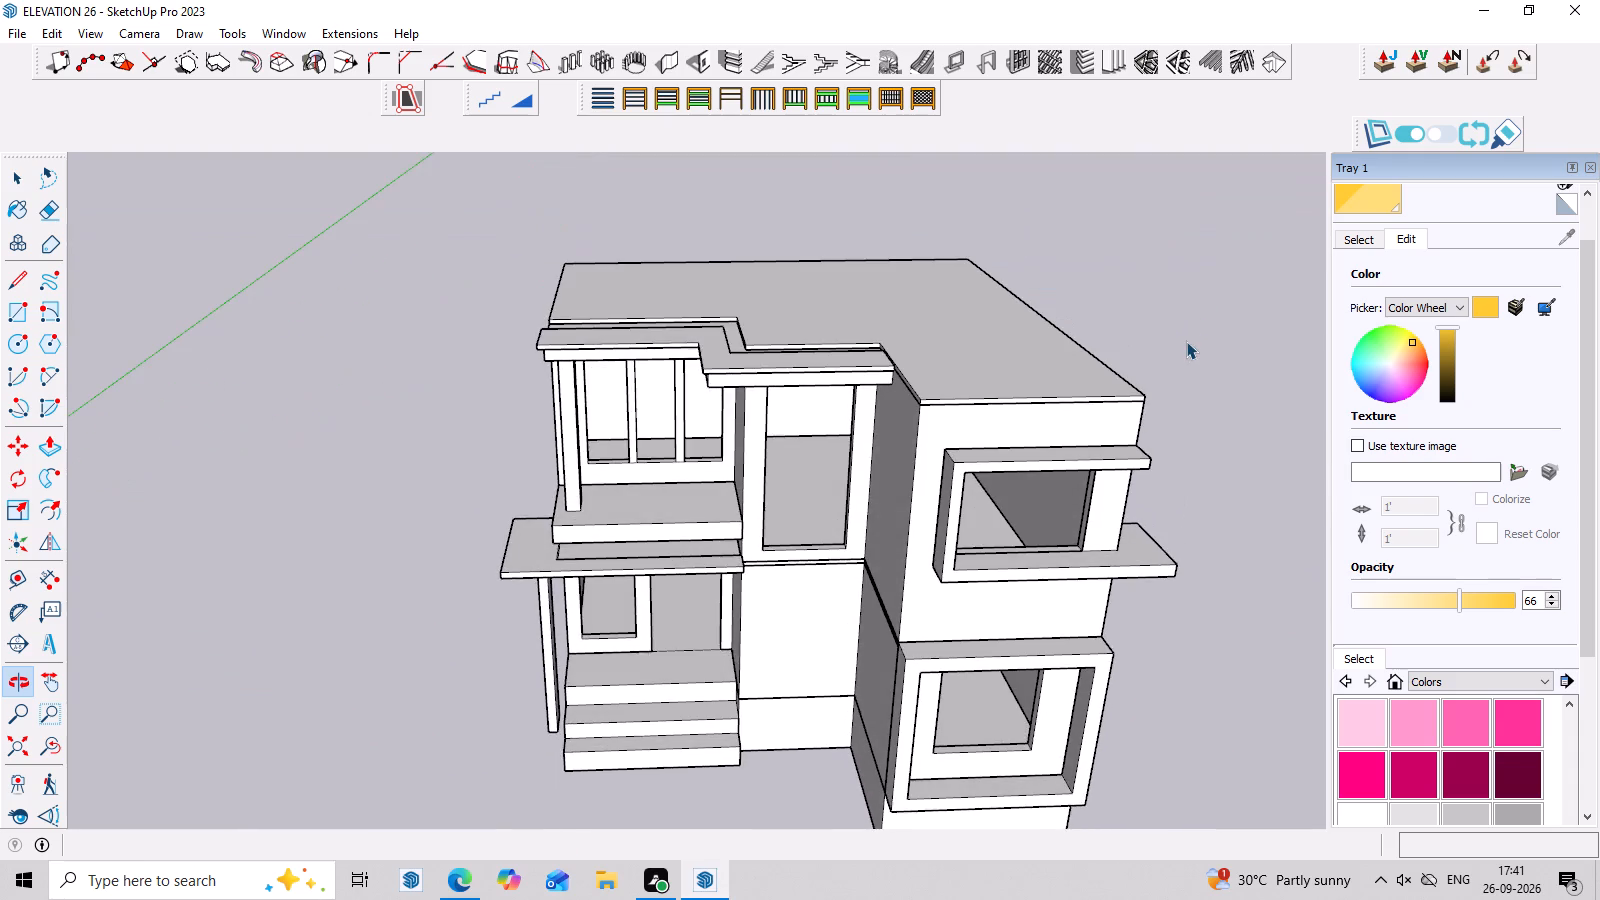
pyautogui.scroll(2, 1183, 334)
pyautogui.middleClick(1180, 319)
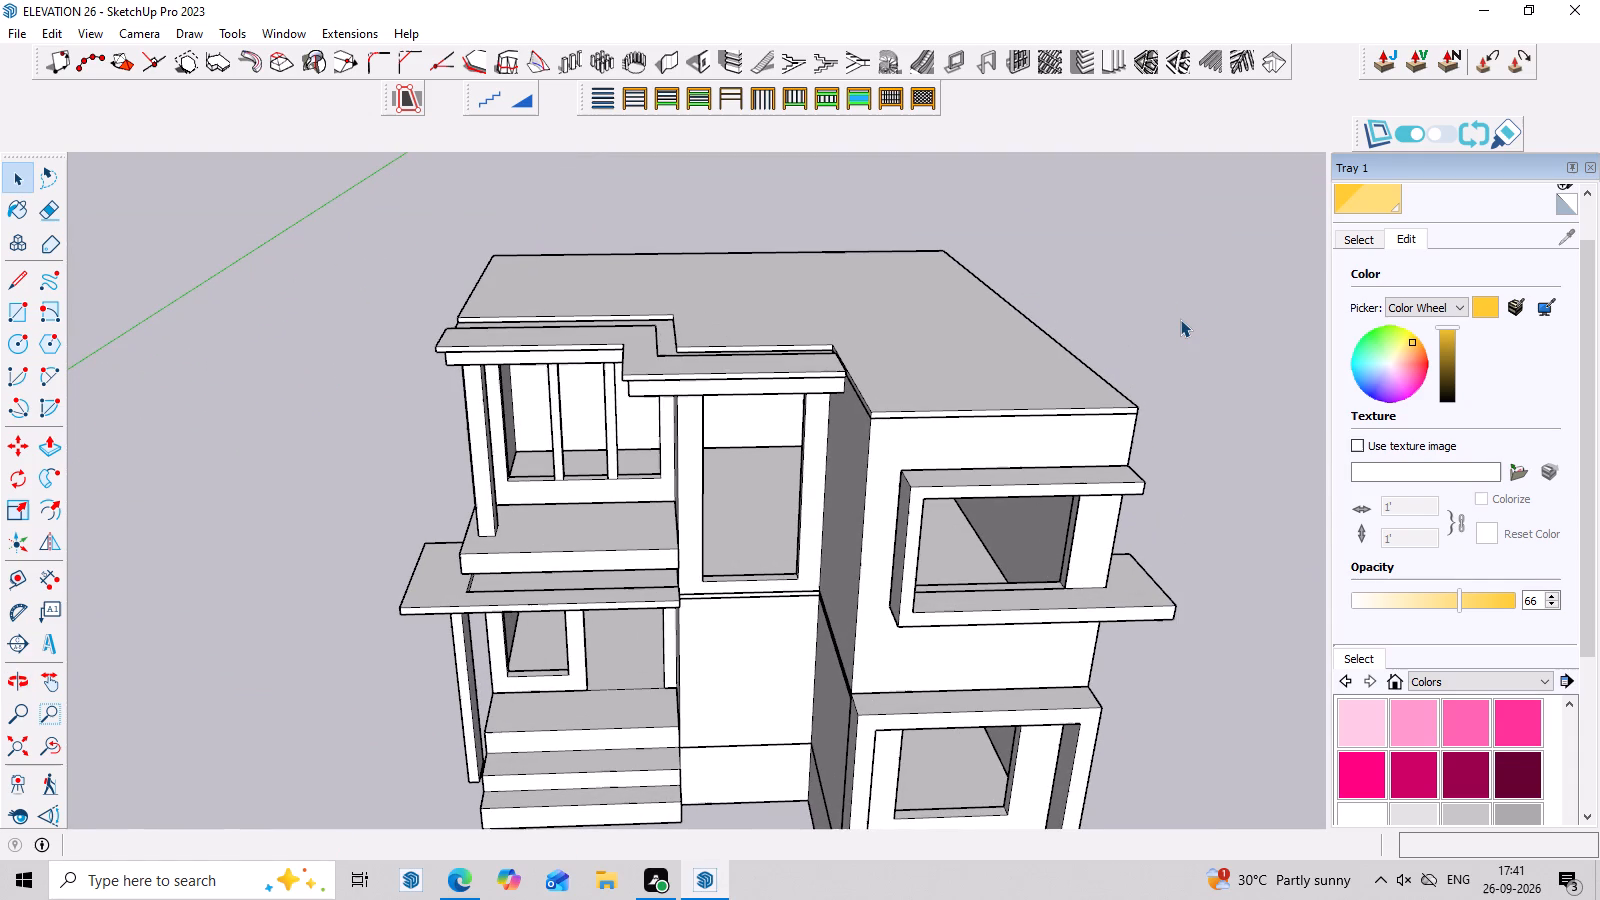
pyautogui.moveTo(1180, 319); pyautogui.dragTo(1177, 343, button='middle')
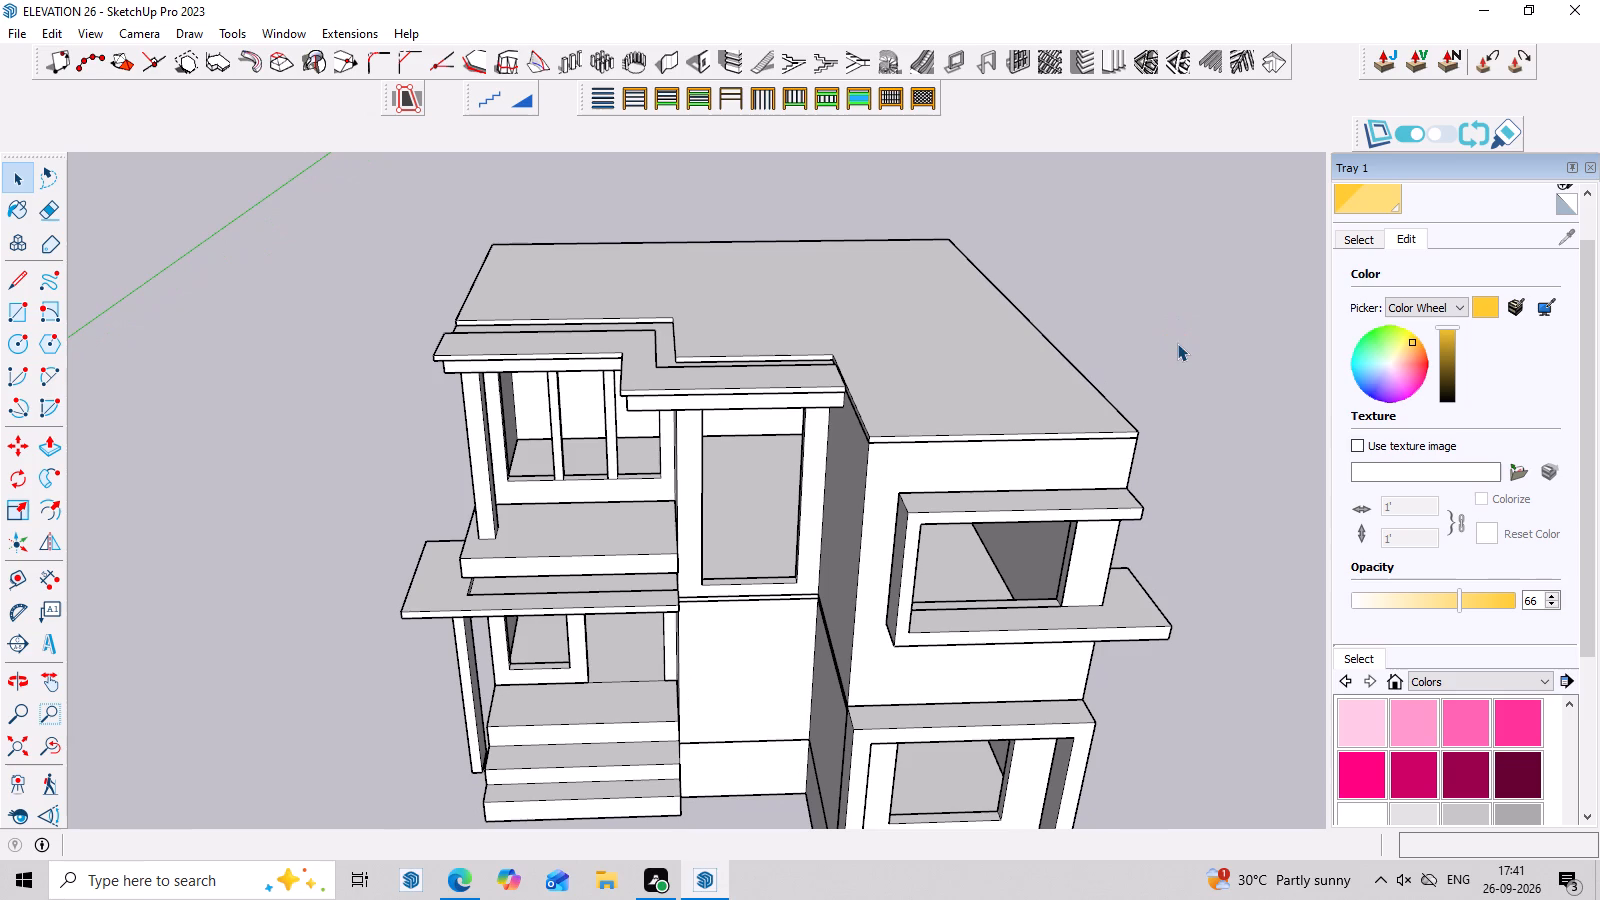
pyautogui.moveTo(1006, 389); pyautogui.dragTo(976, 222, button='middle')
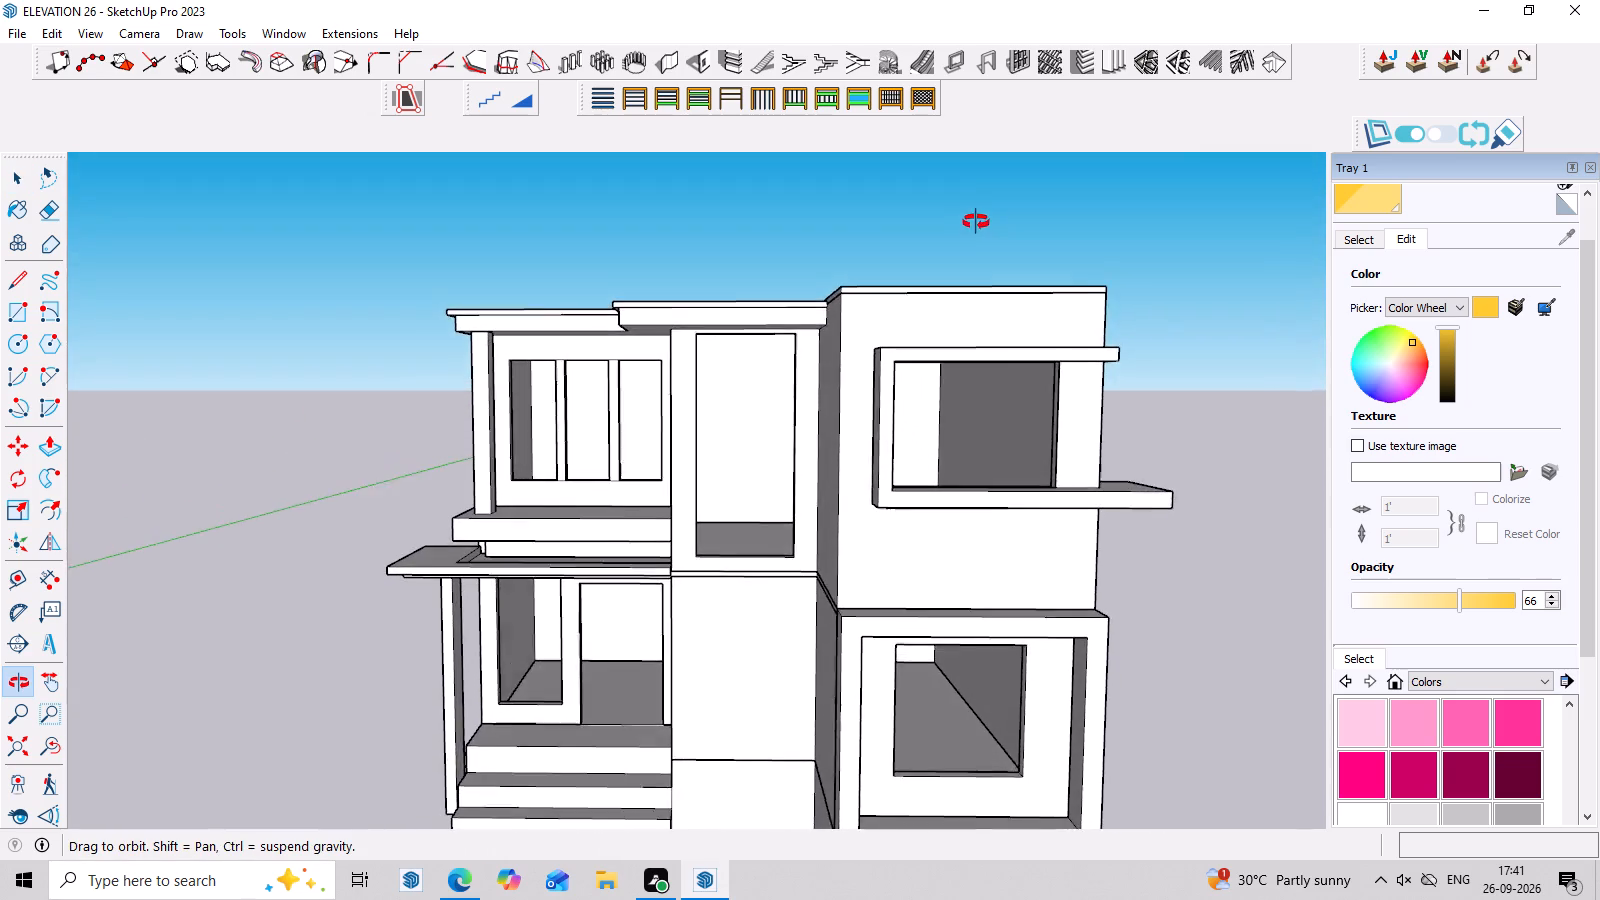
pyautogui.moveTo(976, 222); pyautogui.dragTo(957, 224, button='middle')
pyautogui.moveTo(957, 248); pyautogui.dragTo(958, 387, button='middle')
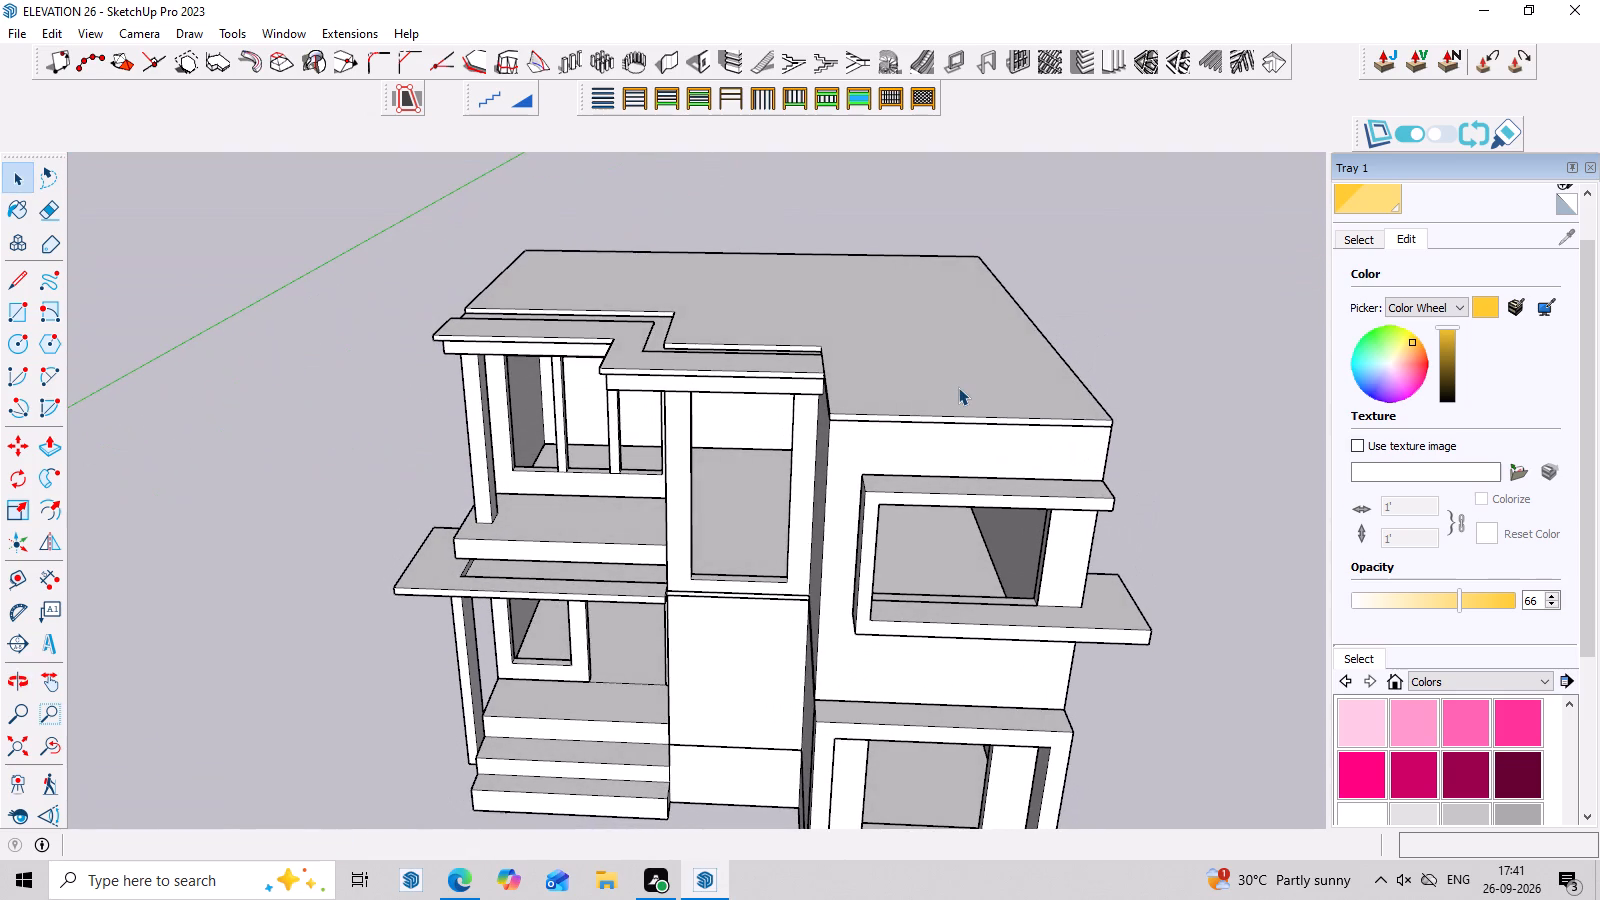
# Move the whole flat roof slab off the white house, well clear of its walls, so the wall tops are exposed.
pyautogui.click(958, 387)
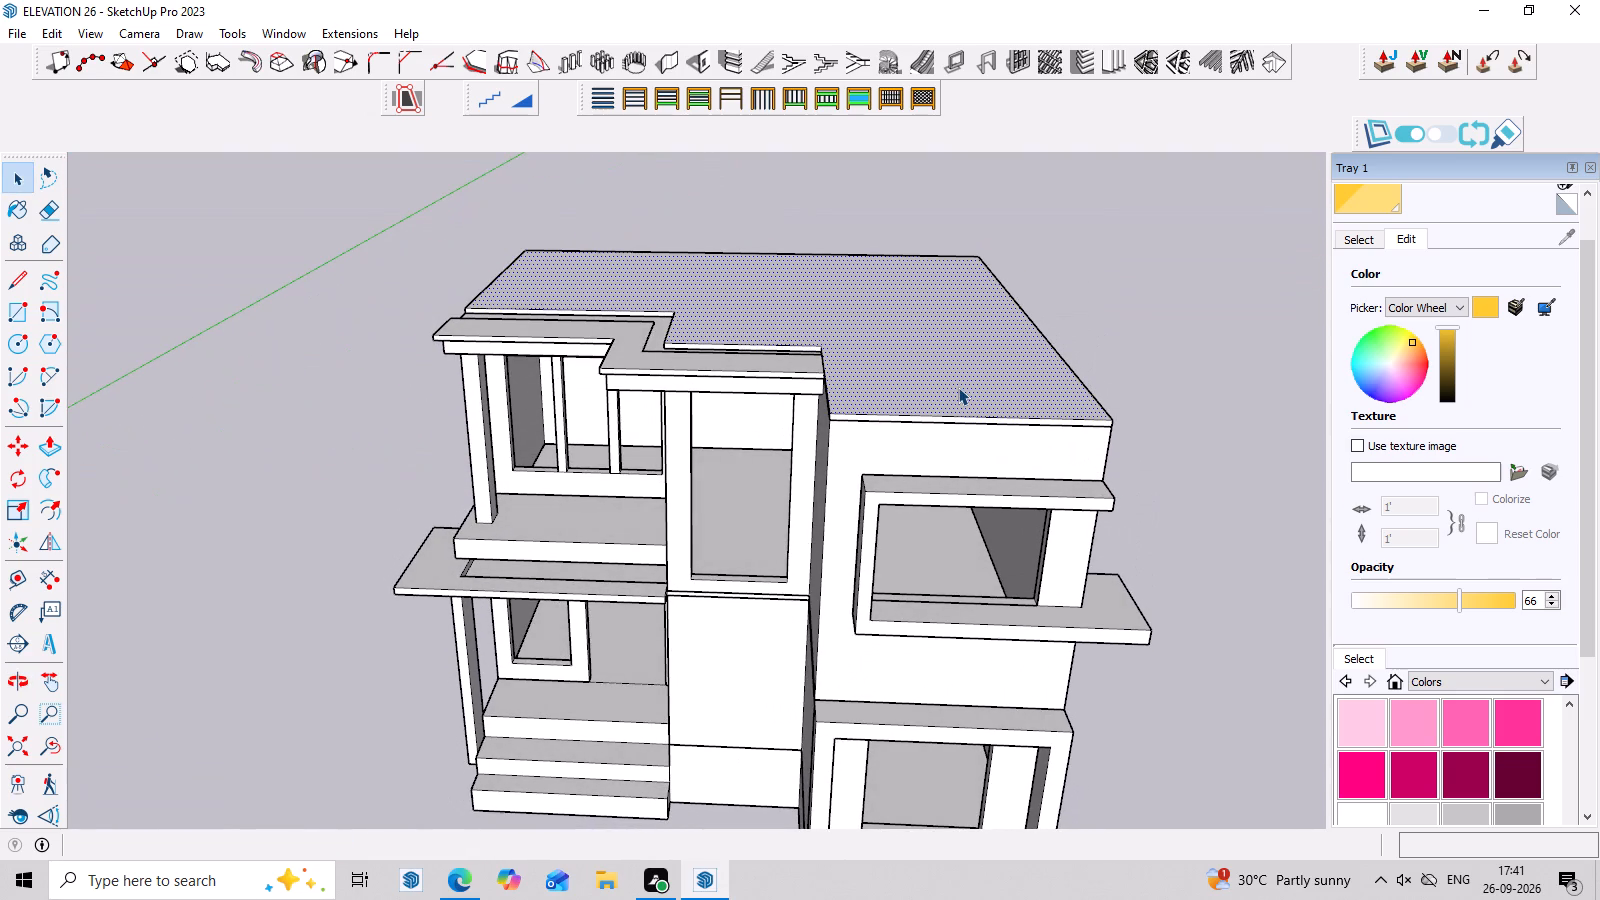
pyautogui.moveTo(1007, 369); pyautogui.dragTo(1015, 366, button='middle')
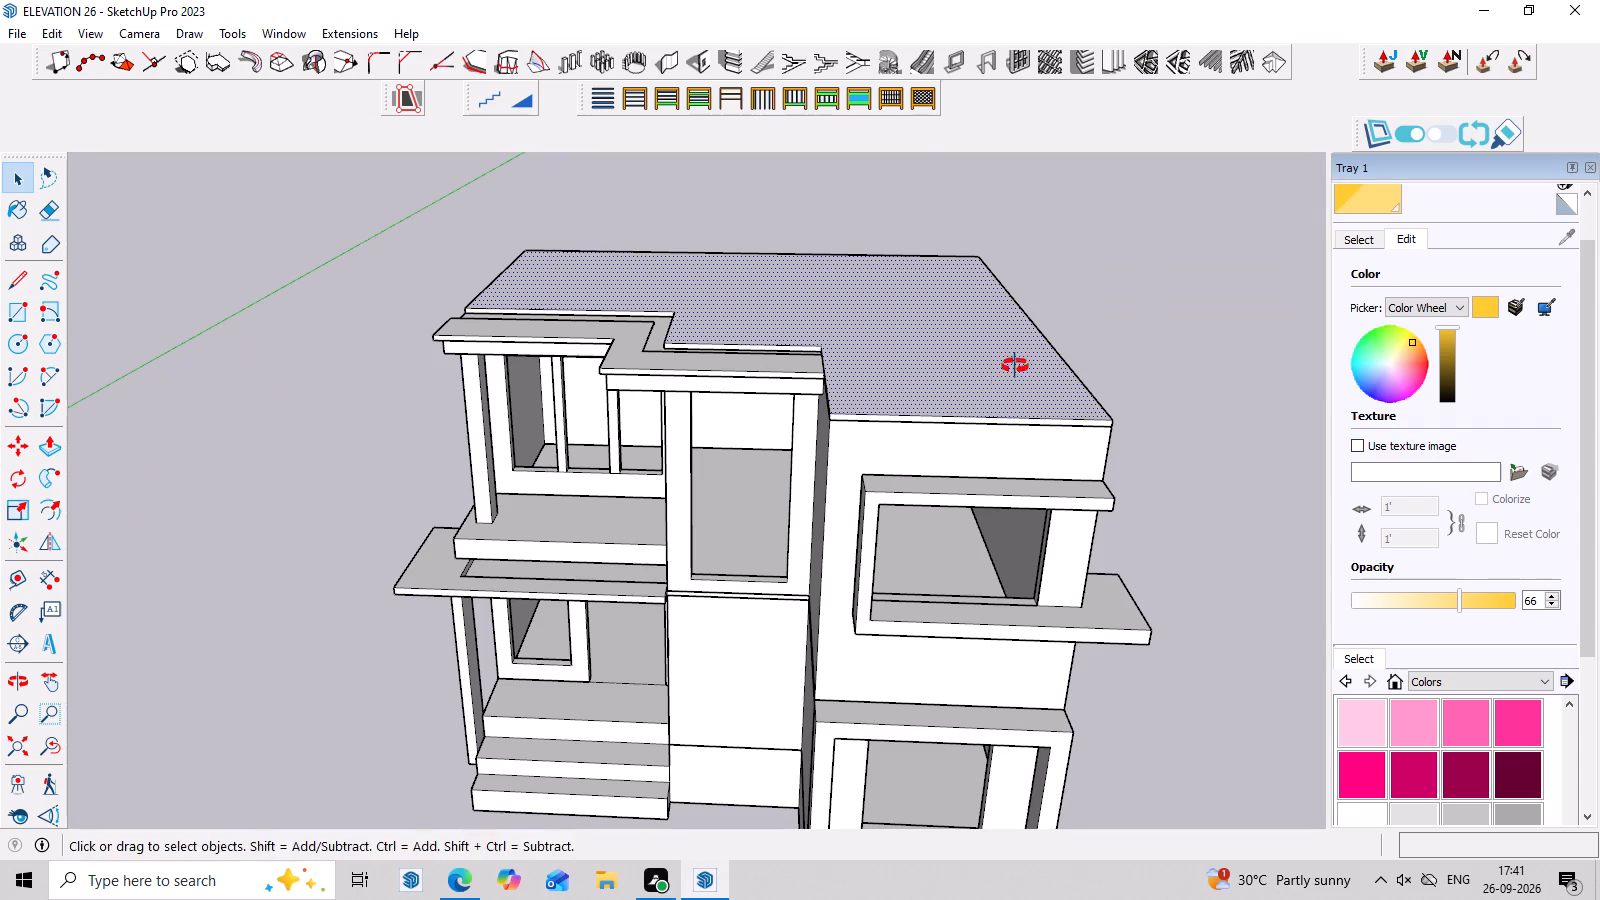
pyautogui.moveTo(1015, 366); pyautogui.dragTo(1107, 336, button='middle')
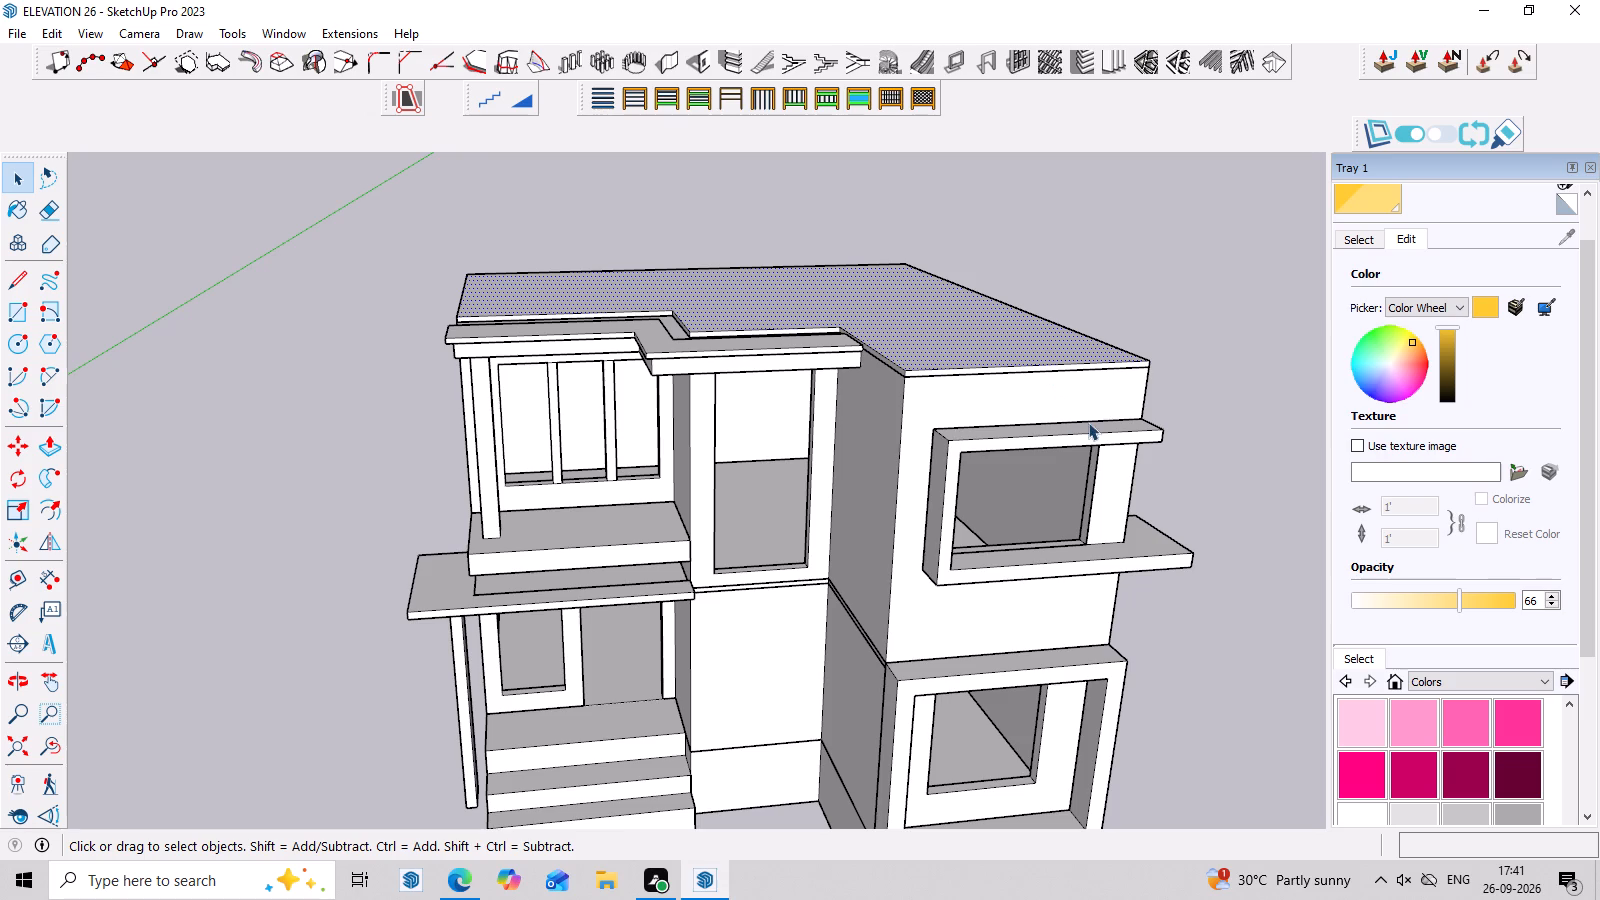
pyautogui.tripleClick(940, 321)
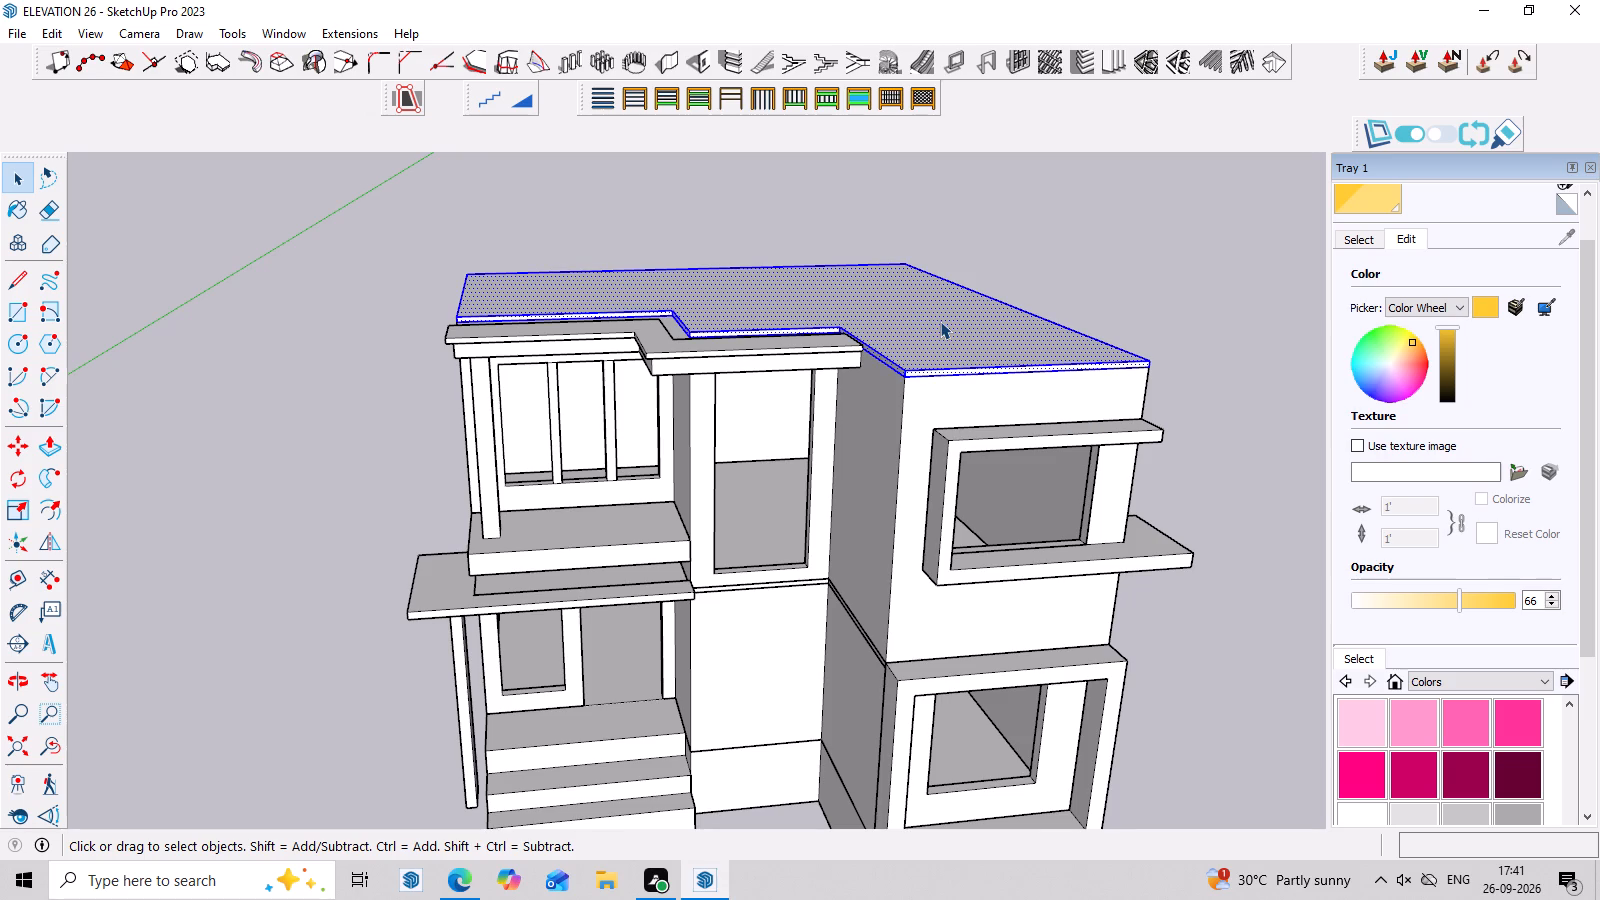
pyautogui.press('m')
pyautogui.click(1157, 363)
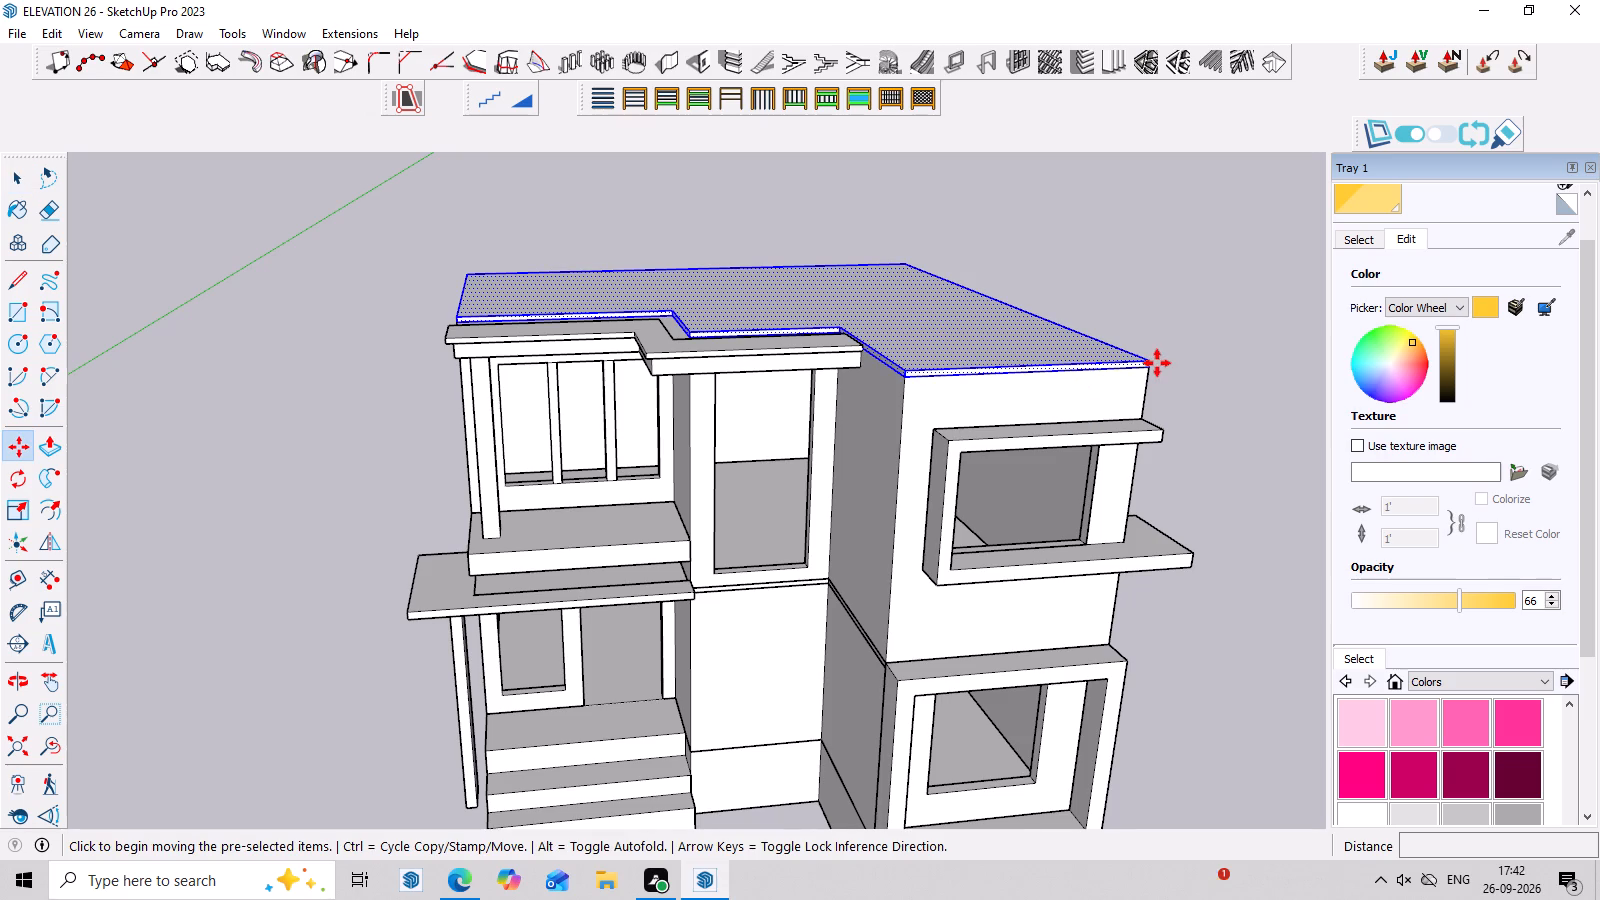
pyautogui.scroll(-3, 1177, 416)
pyautogui.scroll(-3, 1091, 485)
pyautogui.scroll(-3, 939, 537)
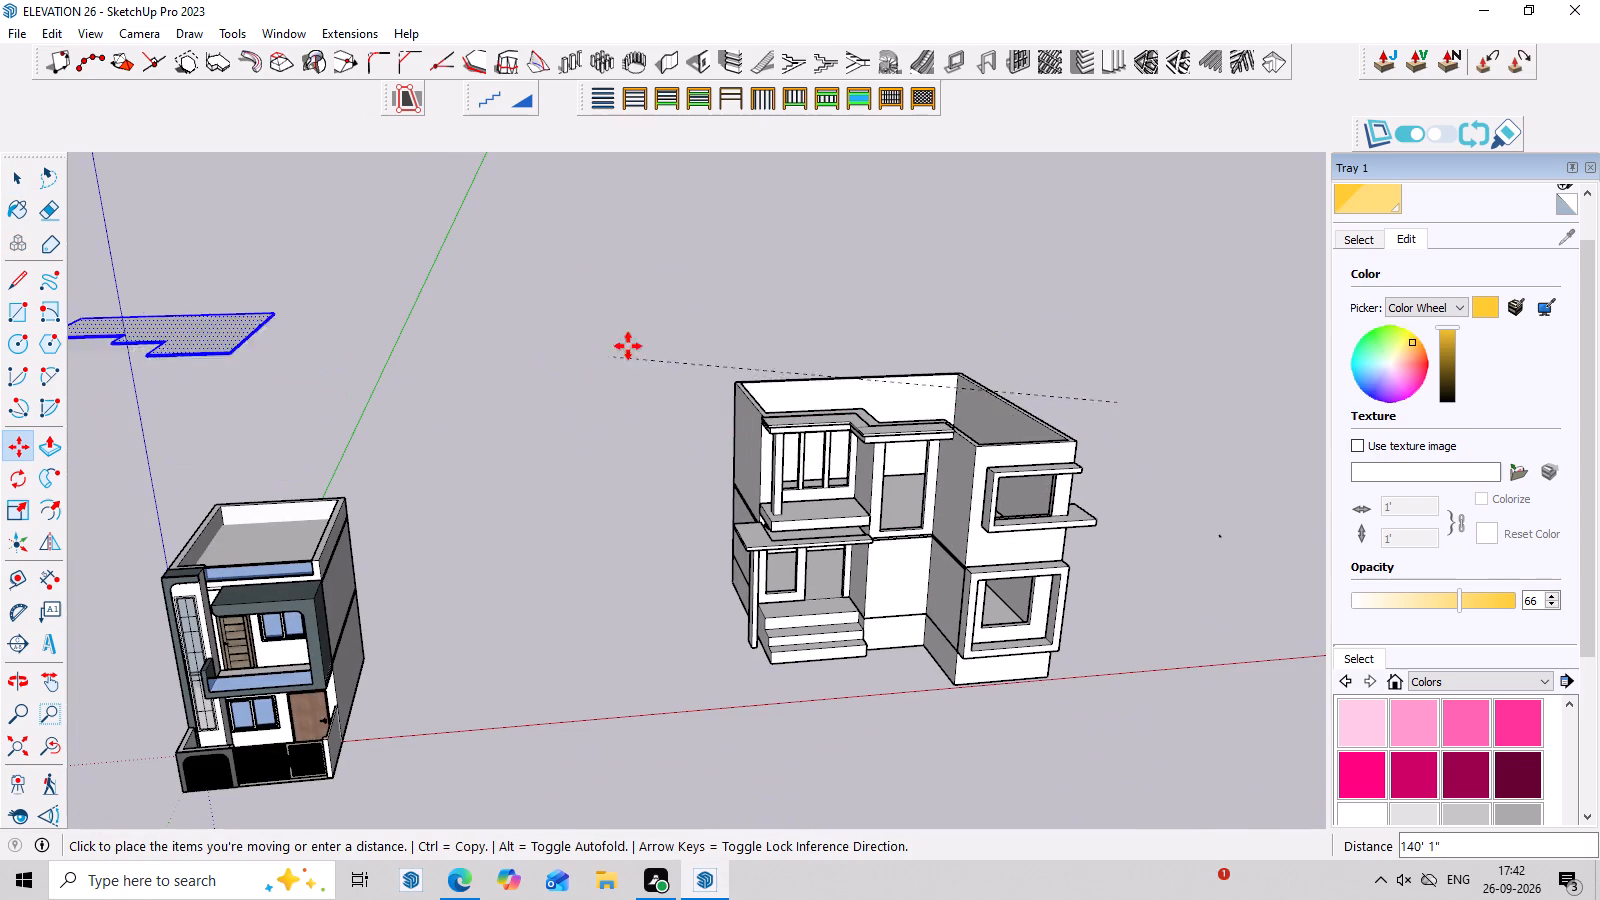
pyautogui.click(754, 340)
pyautogui.moveTo(969, 376); pyautogui.dragTo(806, 427, button='middle')
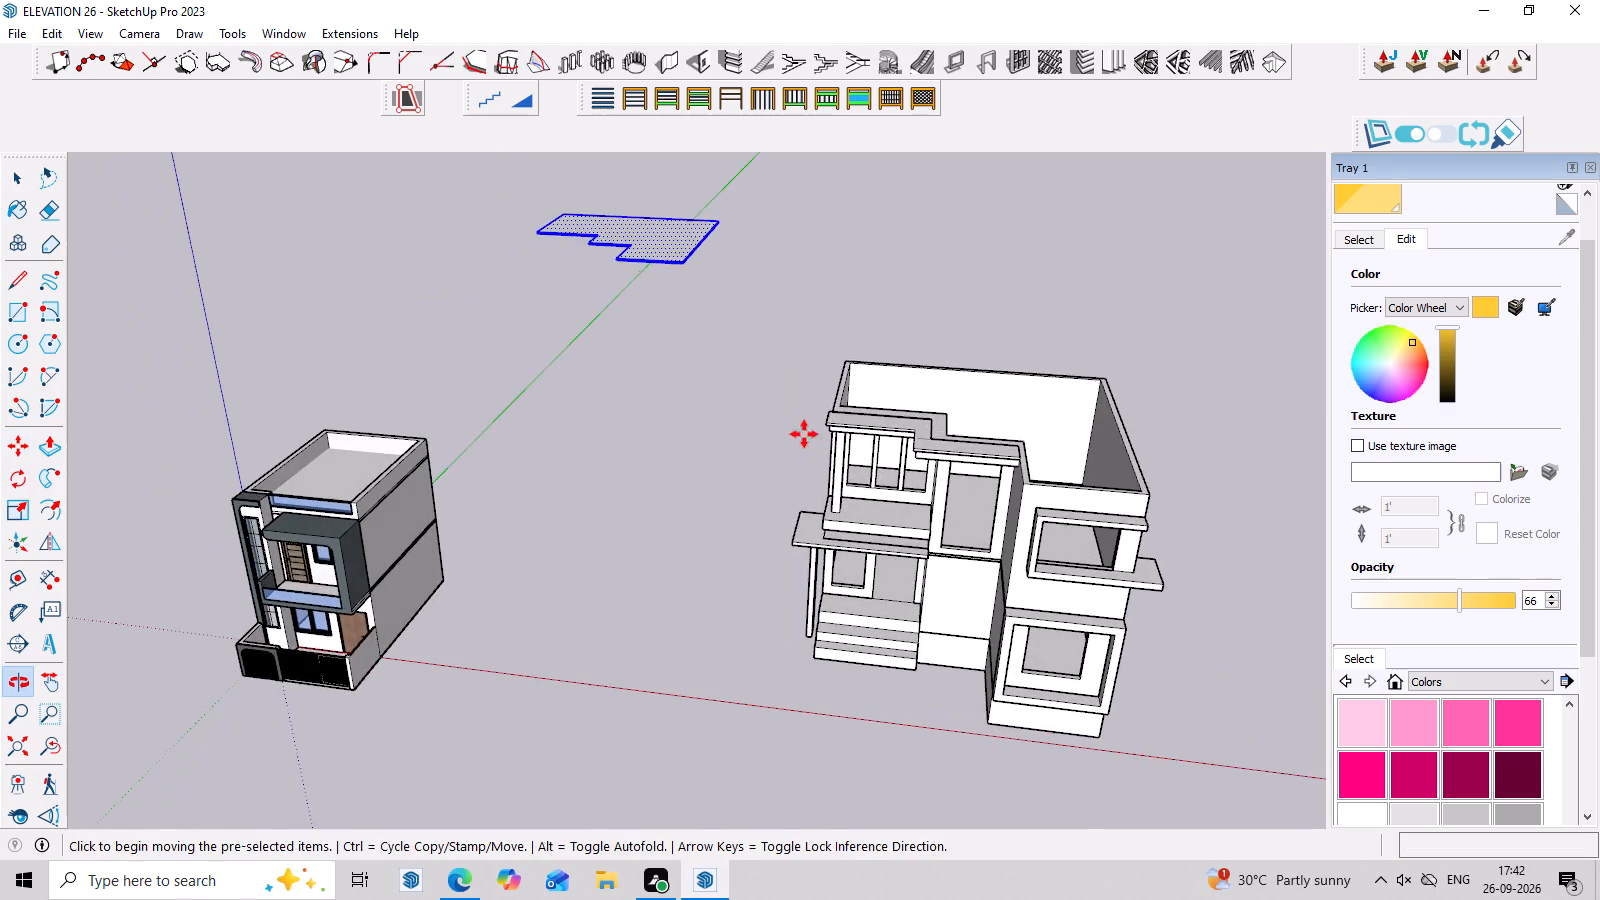
pyautogui.scroll(6, 1137, 507)
pyautogui.moveTo(1185, 446); pyautogui.dragTo(1216, 294, button='middle')
pyautogui.scroll(3, 1216, 283)
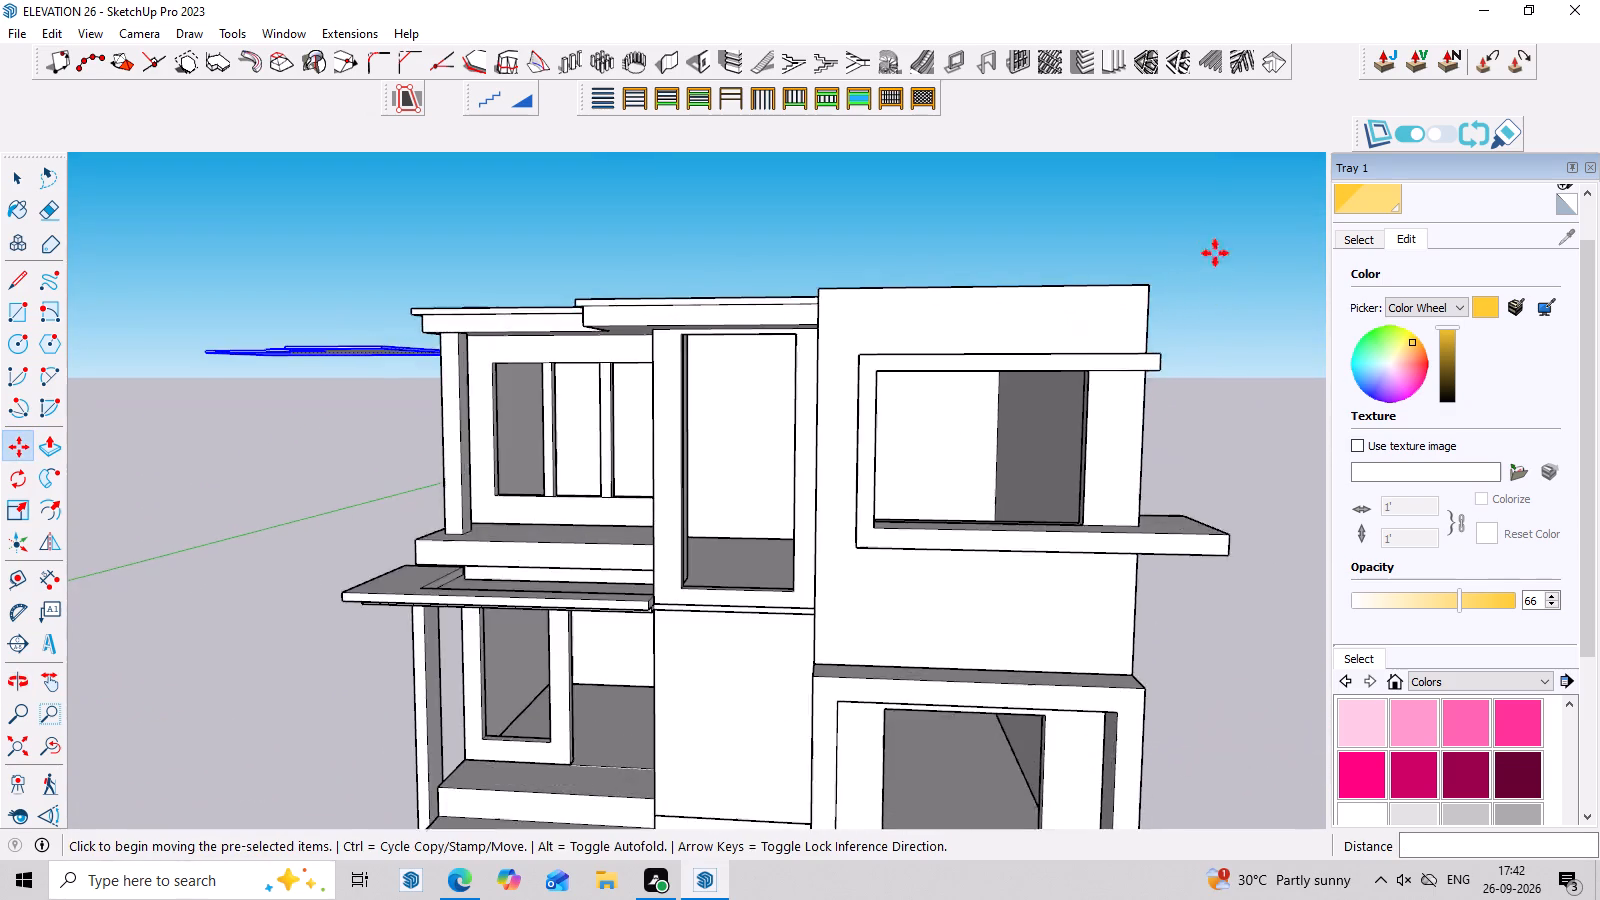
pyautogui.moveTo(1210, 240); pyautogui.dragTo(1216, 432, button='middle')
pyautogui.press('Escape')
pyautogui.press('space')
# Inside the white house's upper-floor wall group, raise the top face of the walls 2' 3" with Push/Pull to form a parapet.
pyautogui.doubleClick(1110, 593)
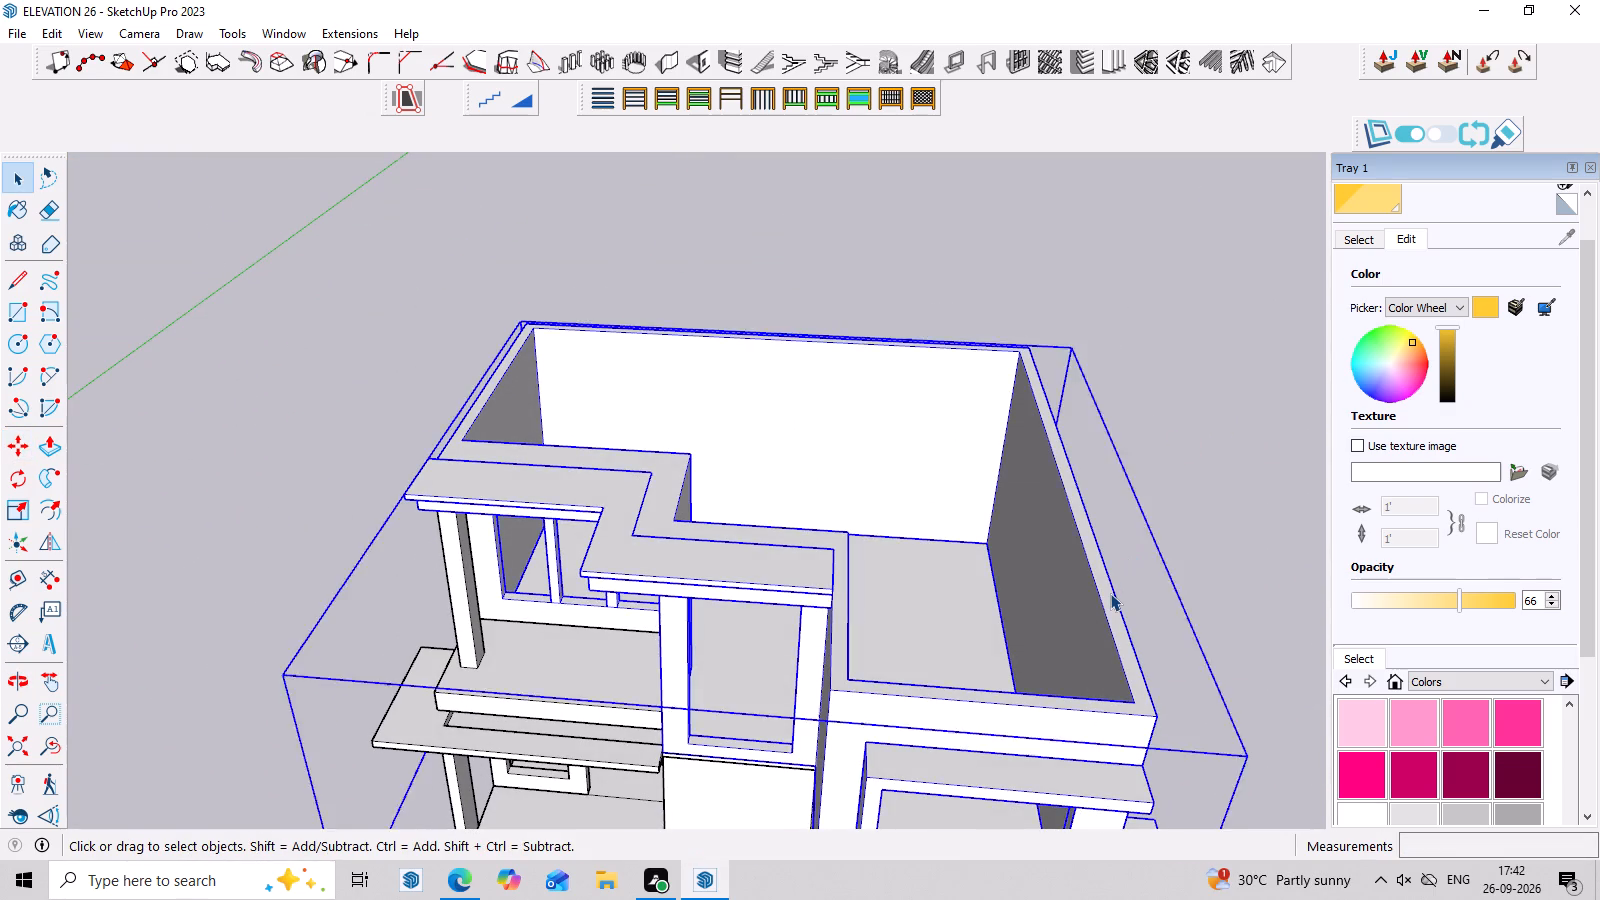
pyautogui.click(1110, 593)
pyautogui.click(1110, 593)
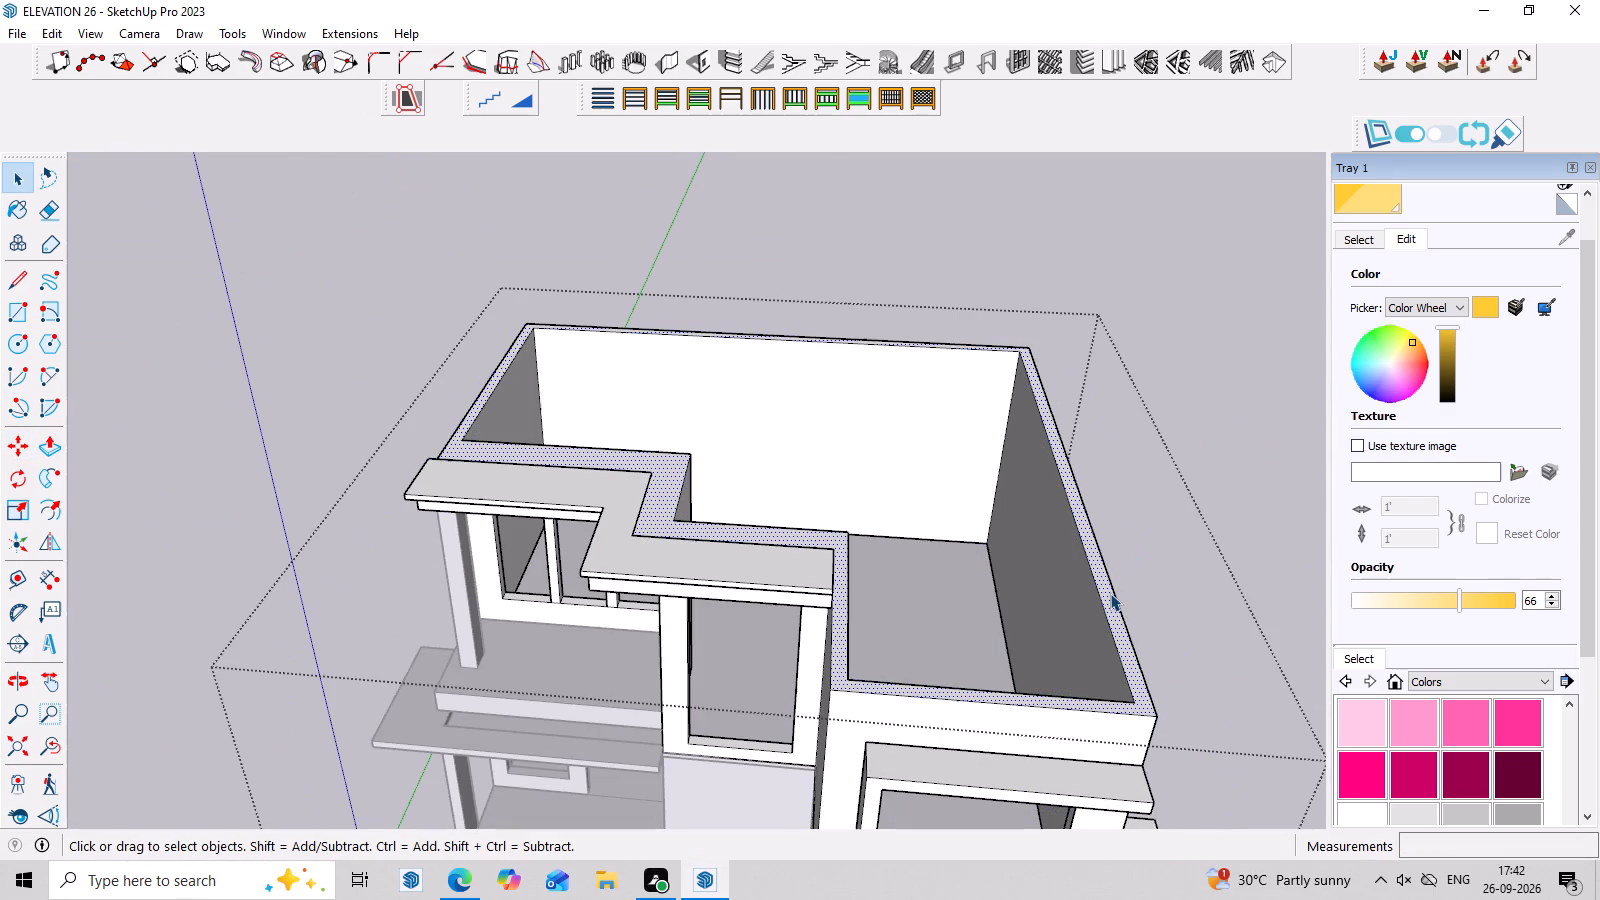
pyautogui.press('p')
pyautogui.click(1108, 593)
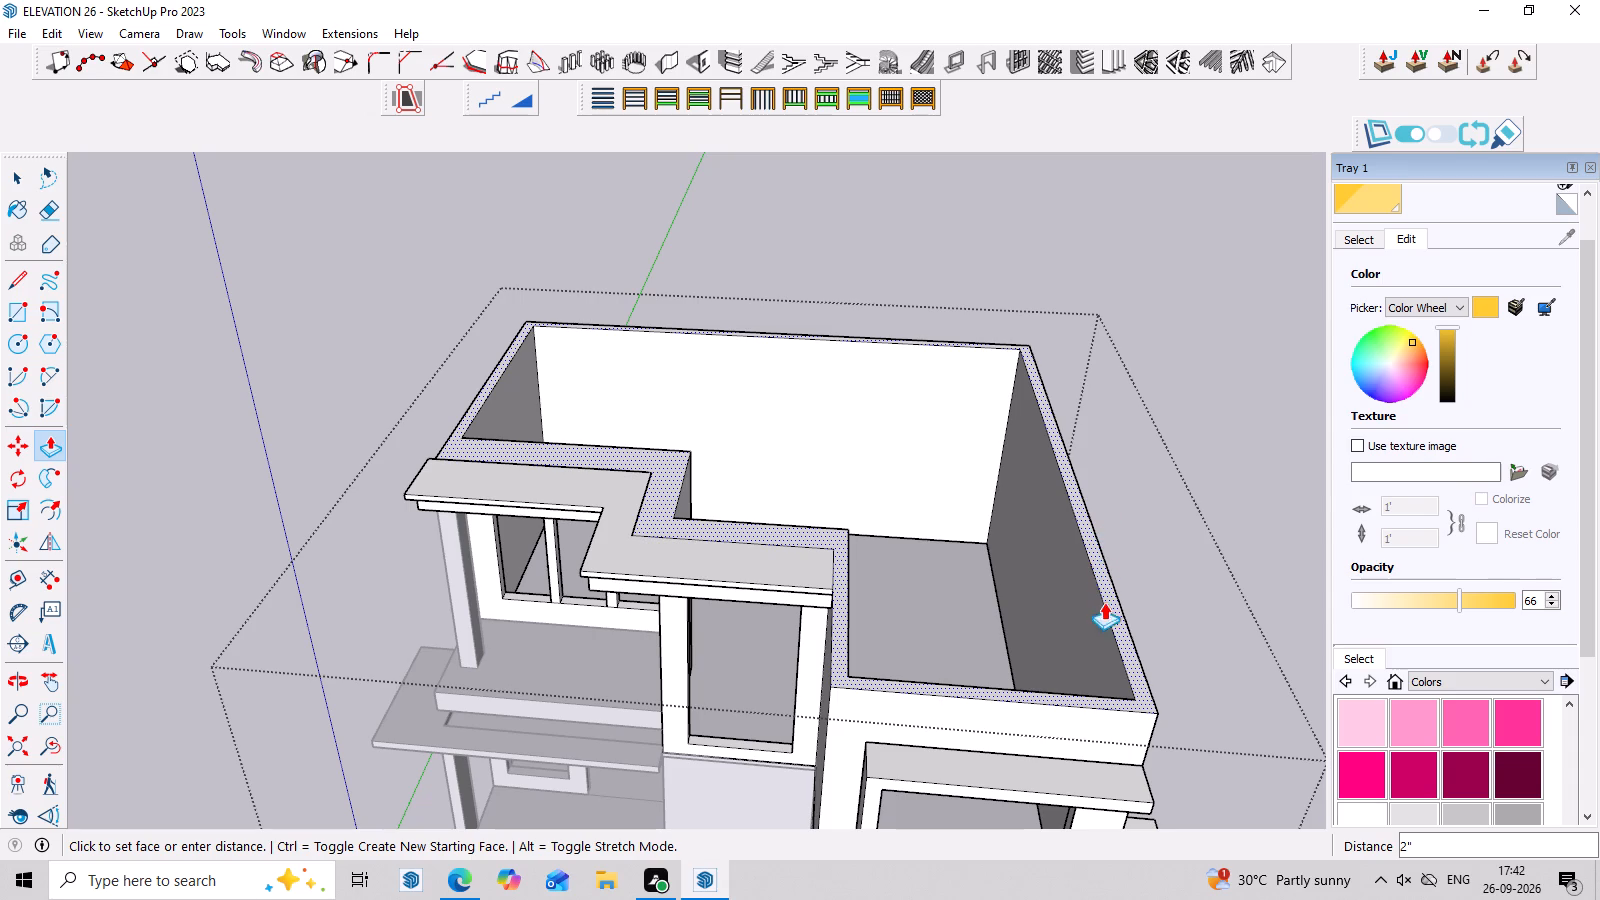
pyautogui.click(1140, 698)
pyautogui.moveTo(1155, 702); pyautogui.dragTo(1155, 562, button='middle')
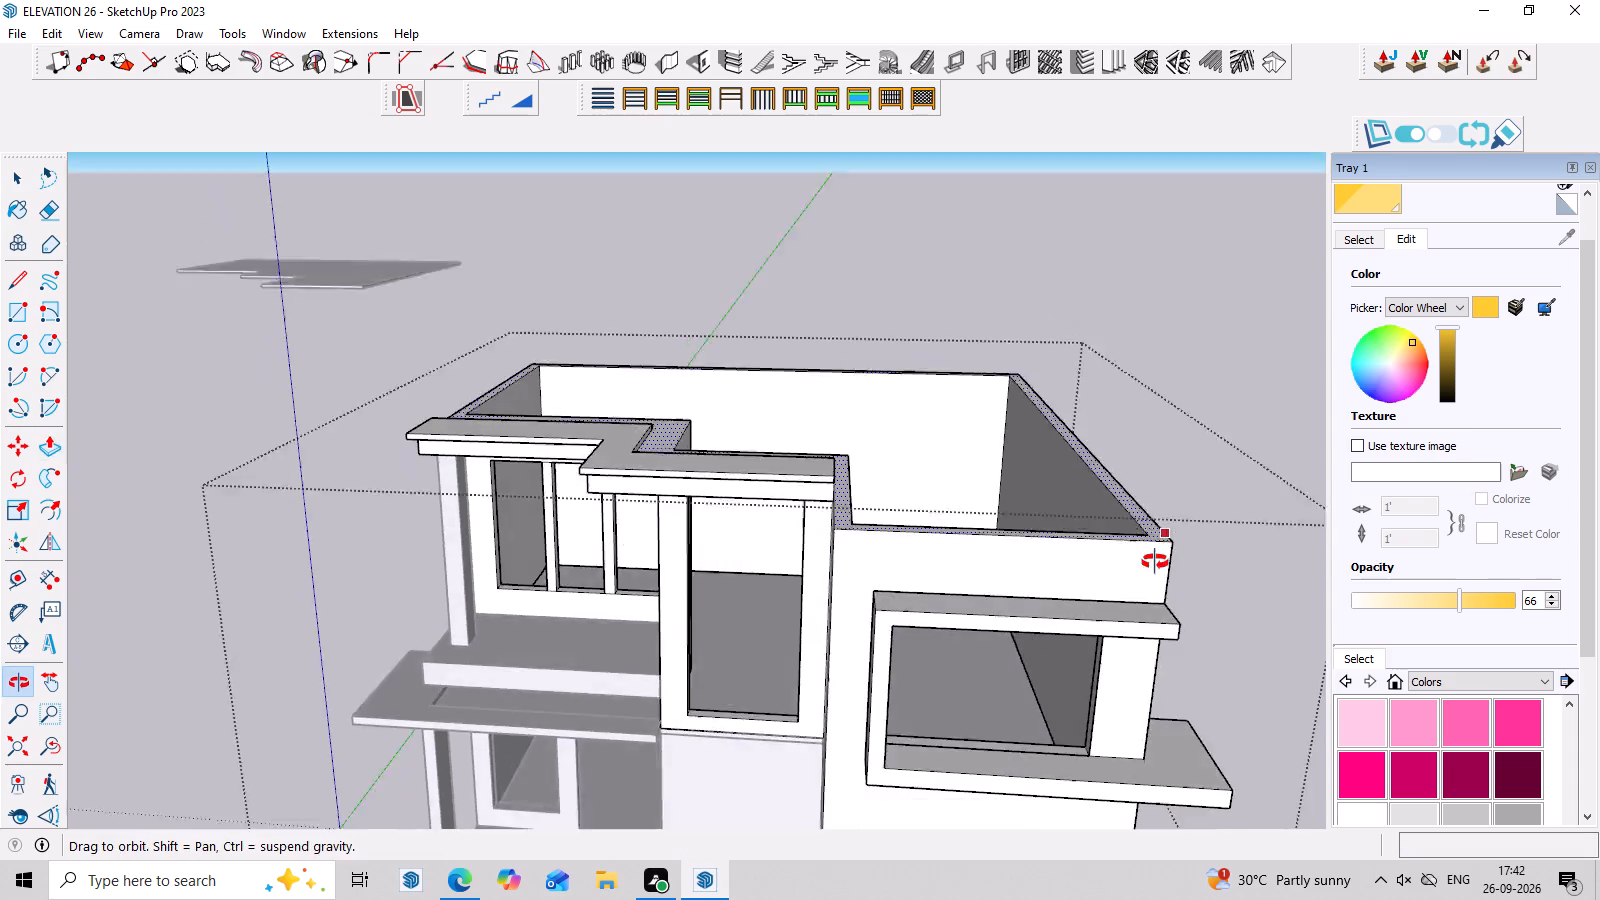
pyautogui.moveTo(1155, 562); pyautogui.dragTo(1155, 558, button='middle')
pyautogui.scroll(3, 1168, 479)
pyautogui.moveTo(1164, 482); pyautogui.dragTo(1164, 503, button='middle')
pyautogui.scroll(1, 1154, 524)
pyautogui.click(1154, 524)
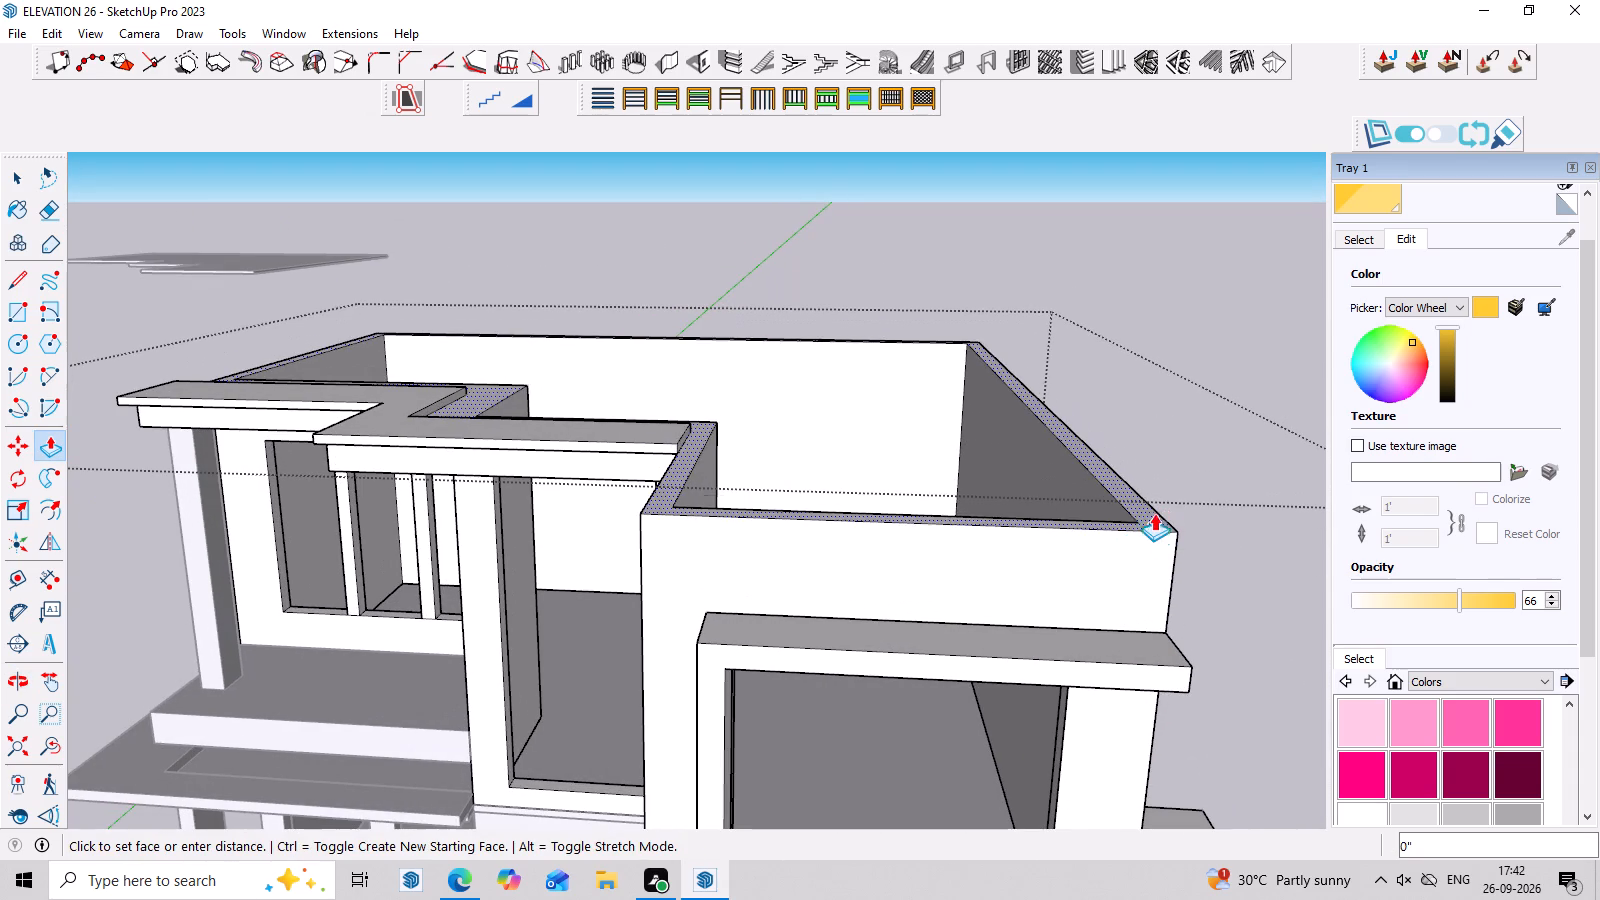
pyautogui.scroll(-2, 1176, 395)
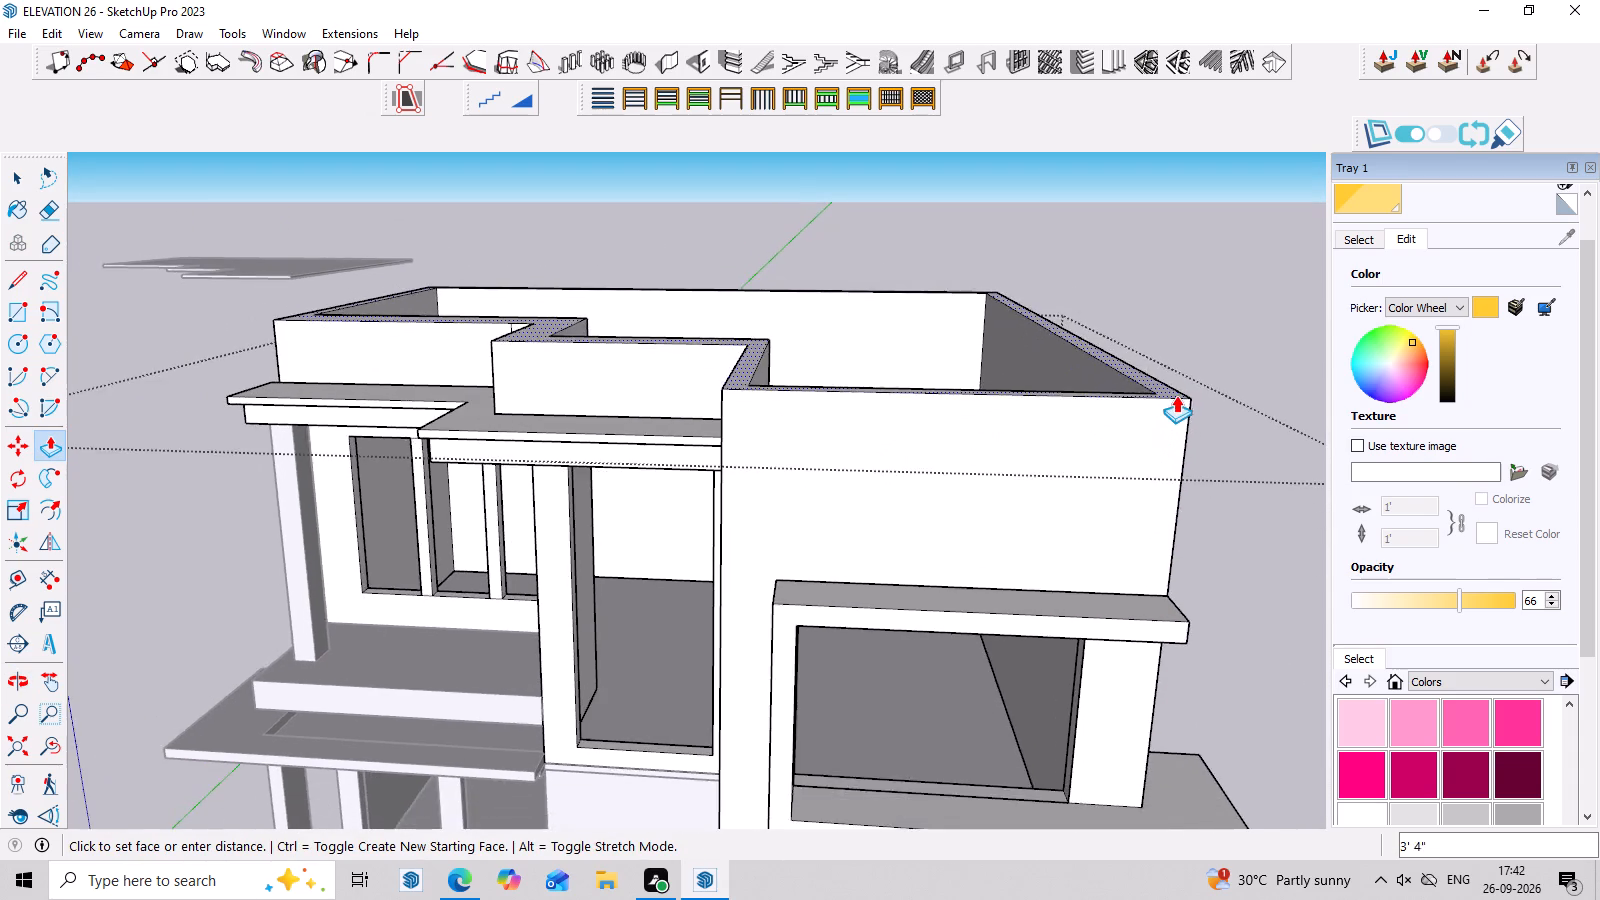
pyautogui.moveTo(1176, 395); pyautogui.dragTo(1184, 296, button='middle')
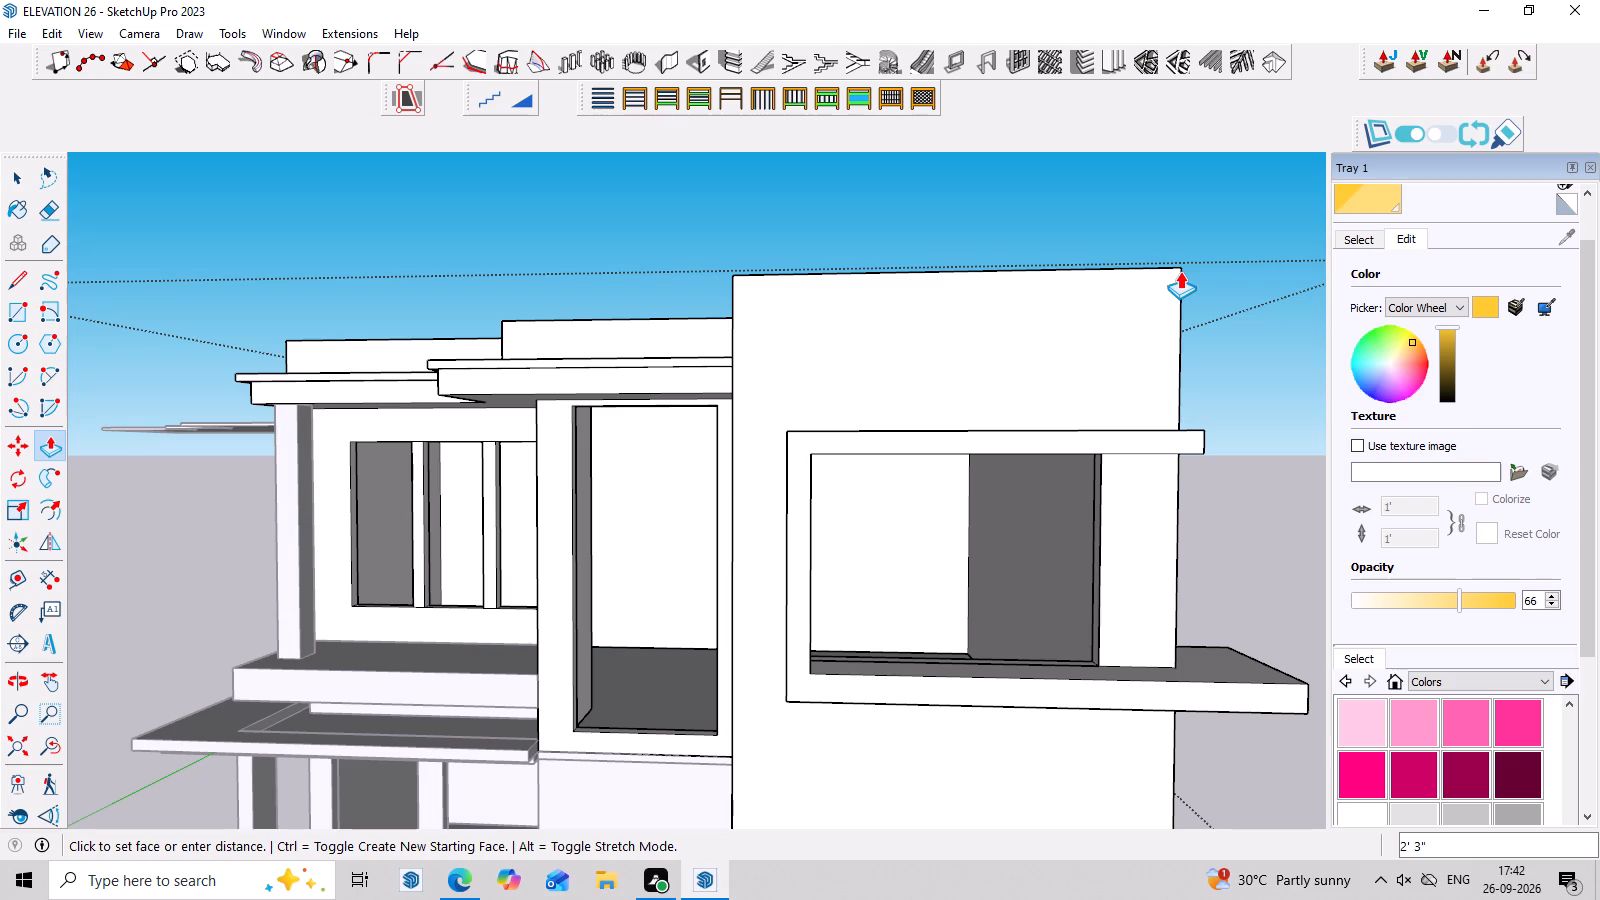
pyautogui.click(1180, 271)
# Copy the parapet's top face and its outline straight down about 6" to mark a band around the parapet walls.
pyautogui.moveTo(1180, 271); pyautogui.dragTo(1176, 442, button='middle')
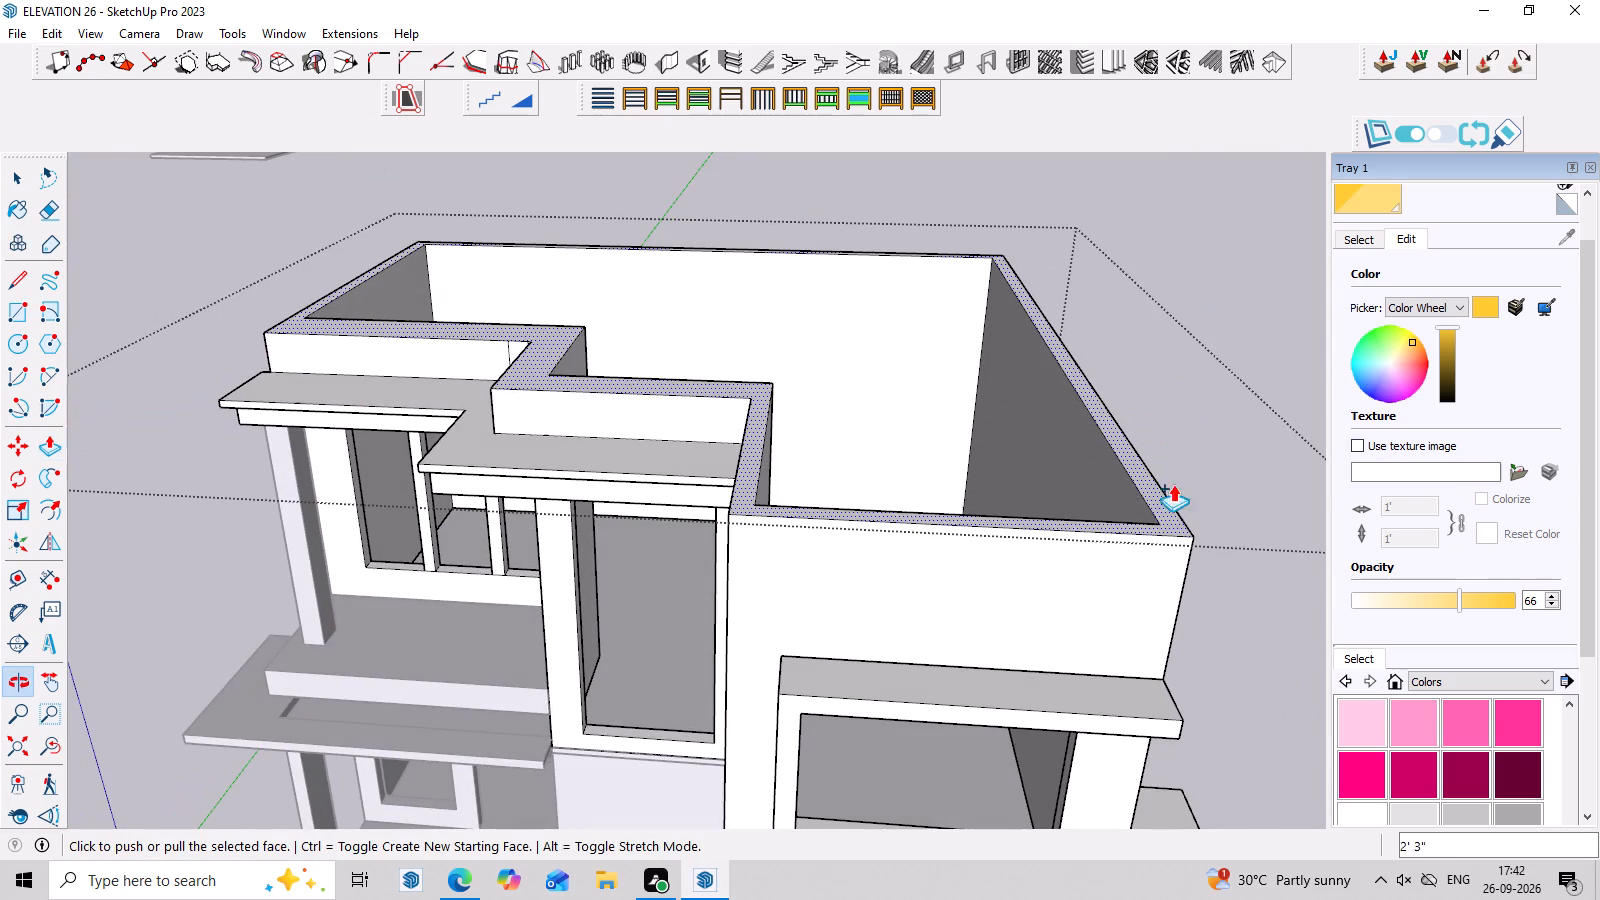
pyautogui.scroll(3, 1186, 536)
pyautogui.moveTo(1186, 488); pyautogui.dragTo(1191, 520, button='middle')
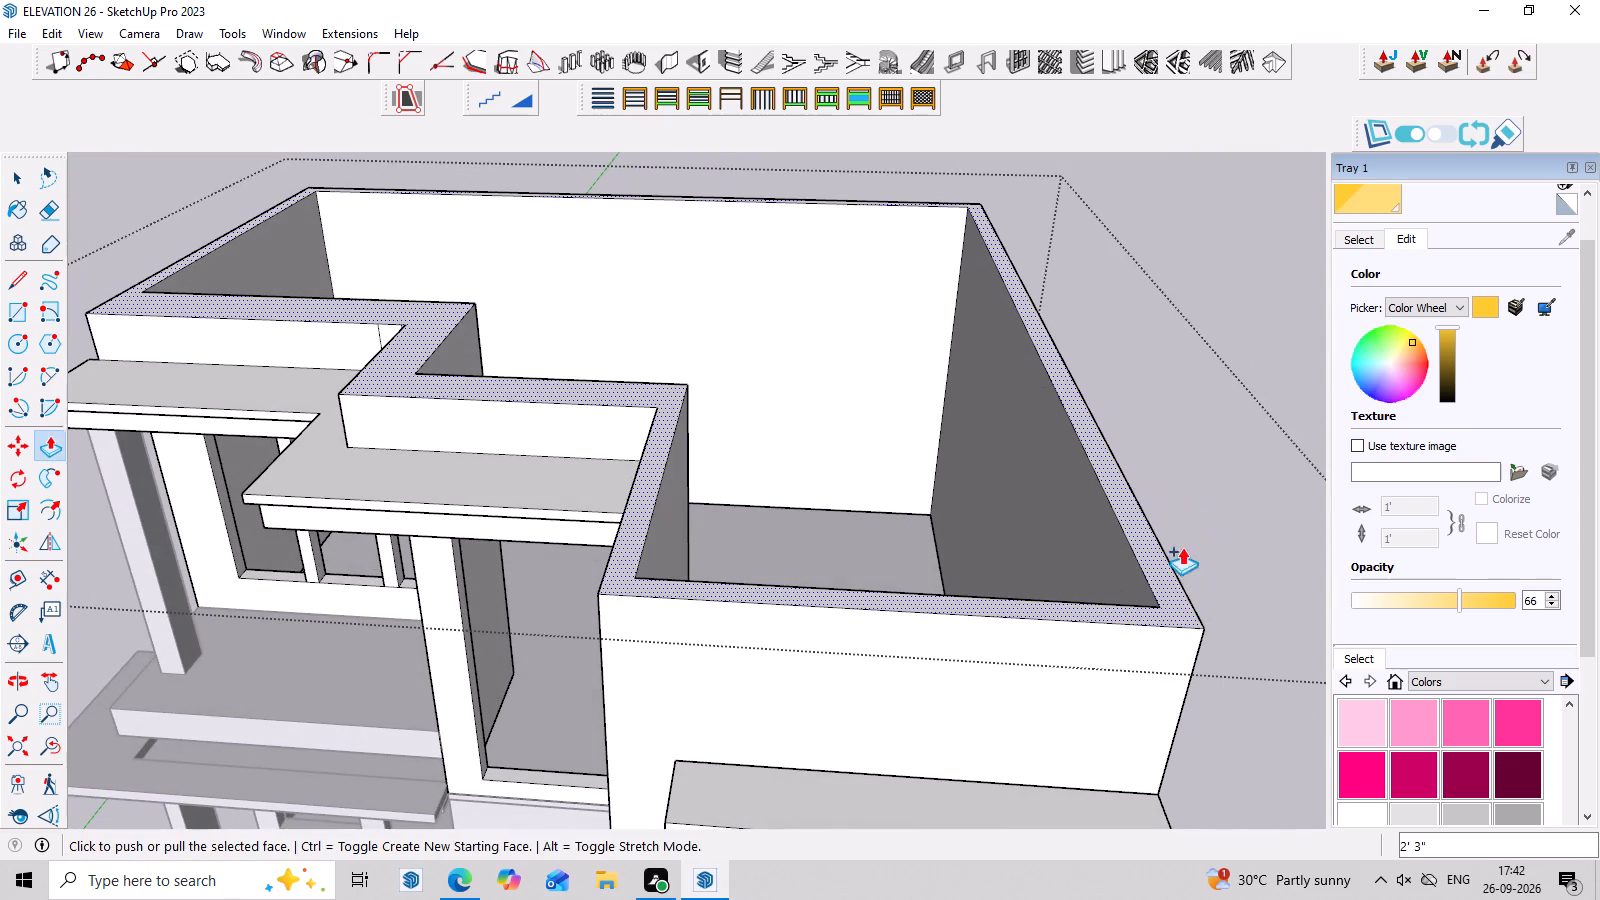
pyautogui.press('space')
pyautogui.doubleClick(1174, 603)
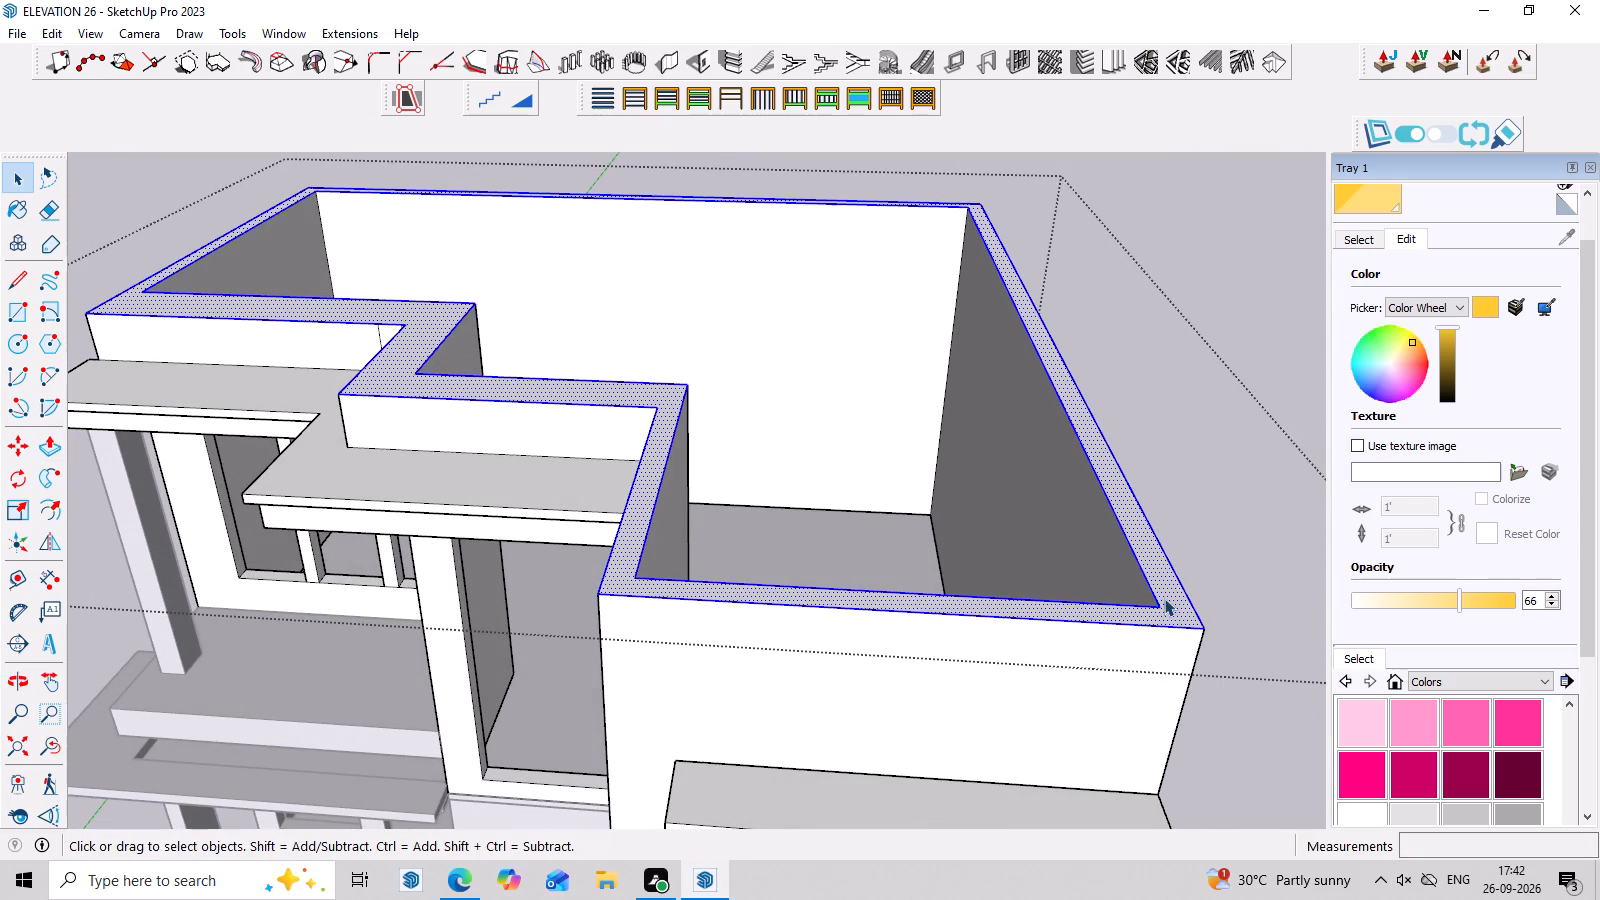
pyautogui.press('m')
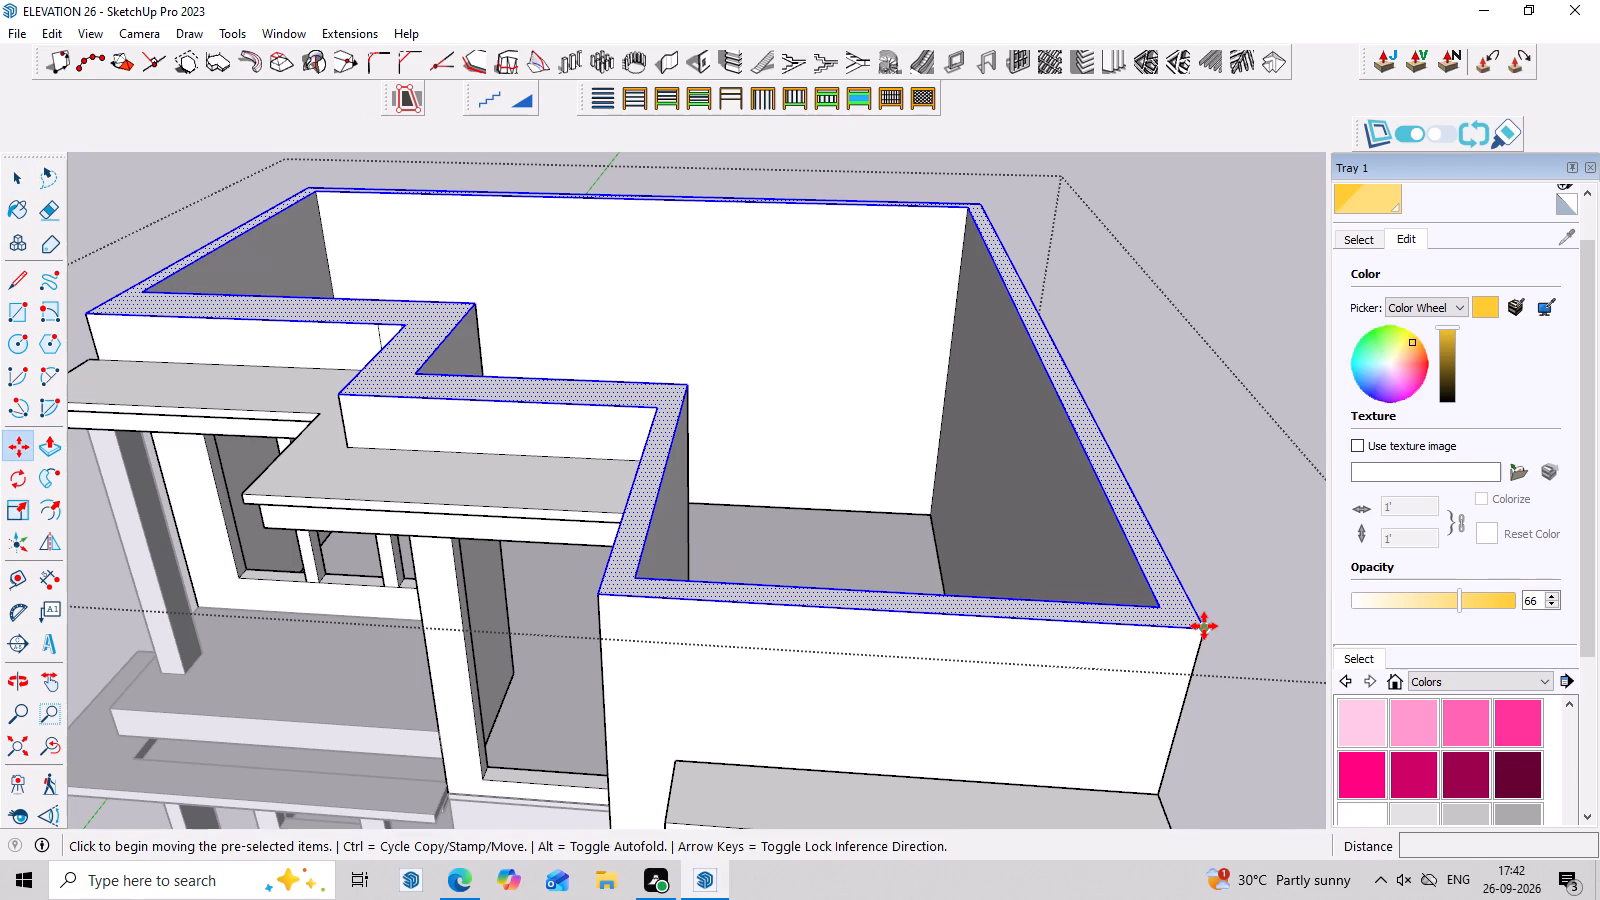
pyautogui.click(1204, 627)
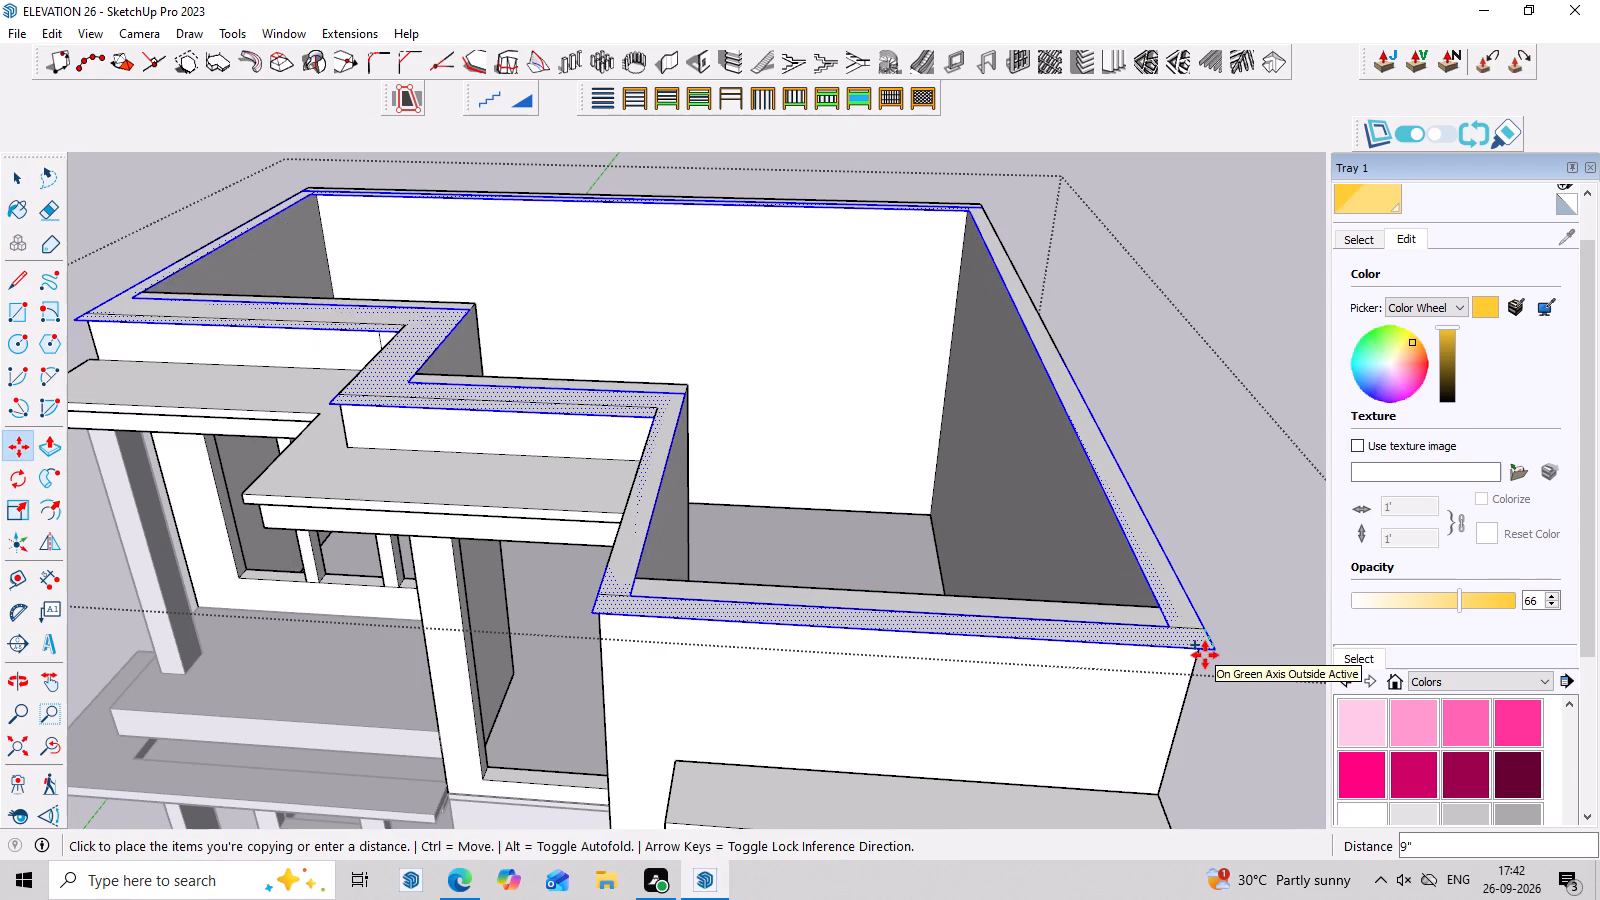
pyautogui.scroll(1, 1205, 655)
pyautogui.moveTo(1205, 655); pyautogui.dragTo(1194, 560, button='middle')
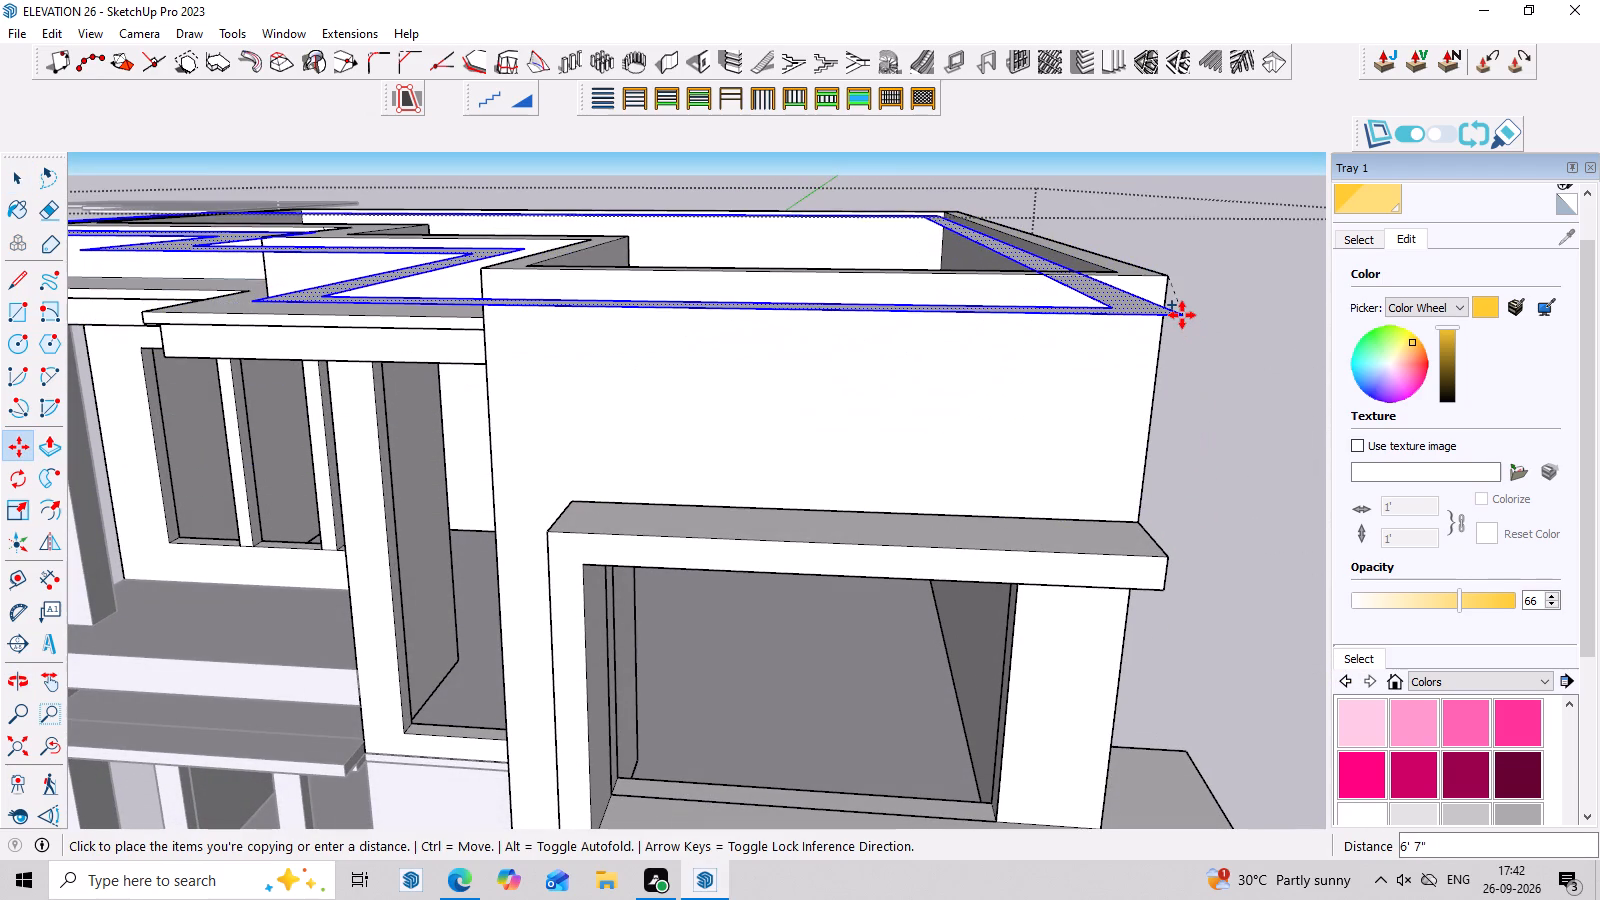
pyautogui.press('Down')
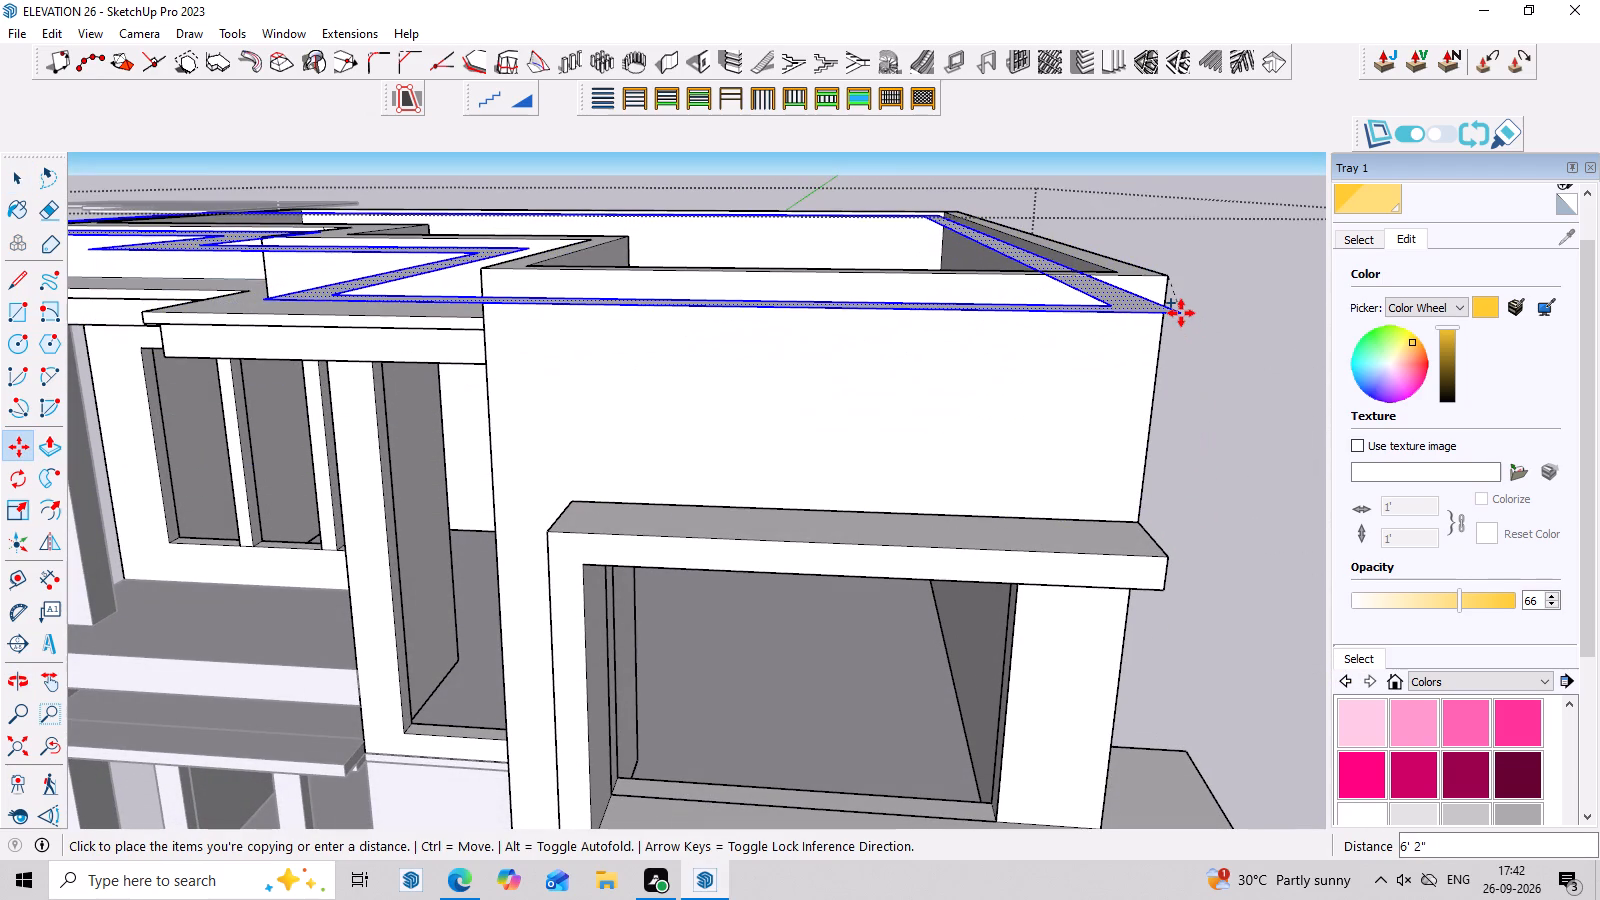
pyautogui.press('Up')
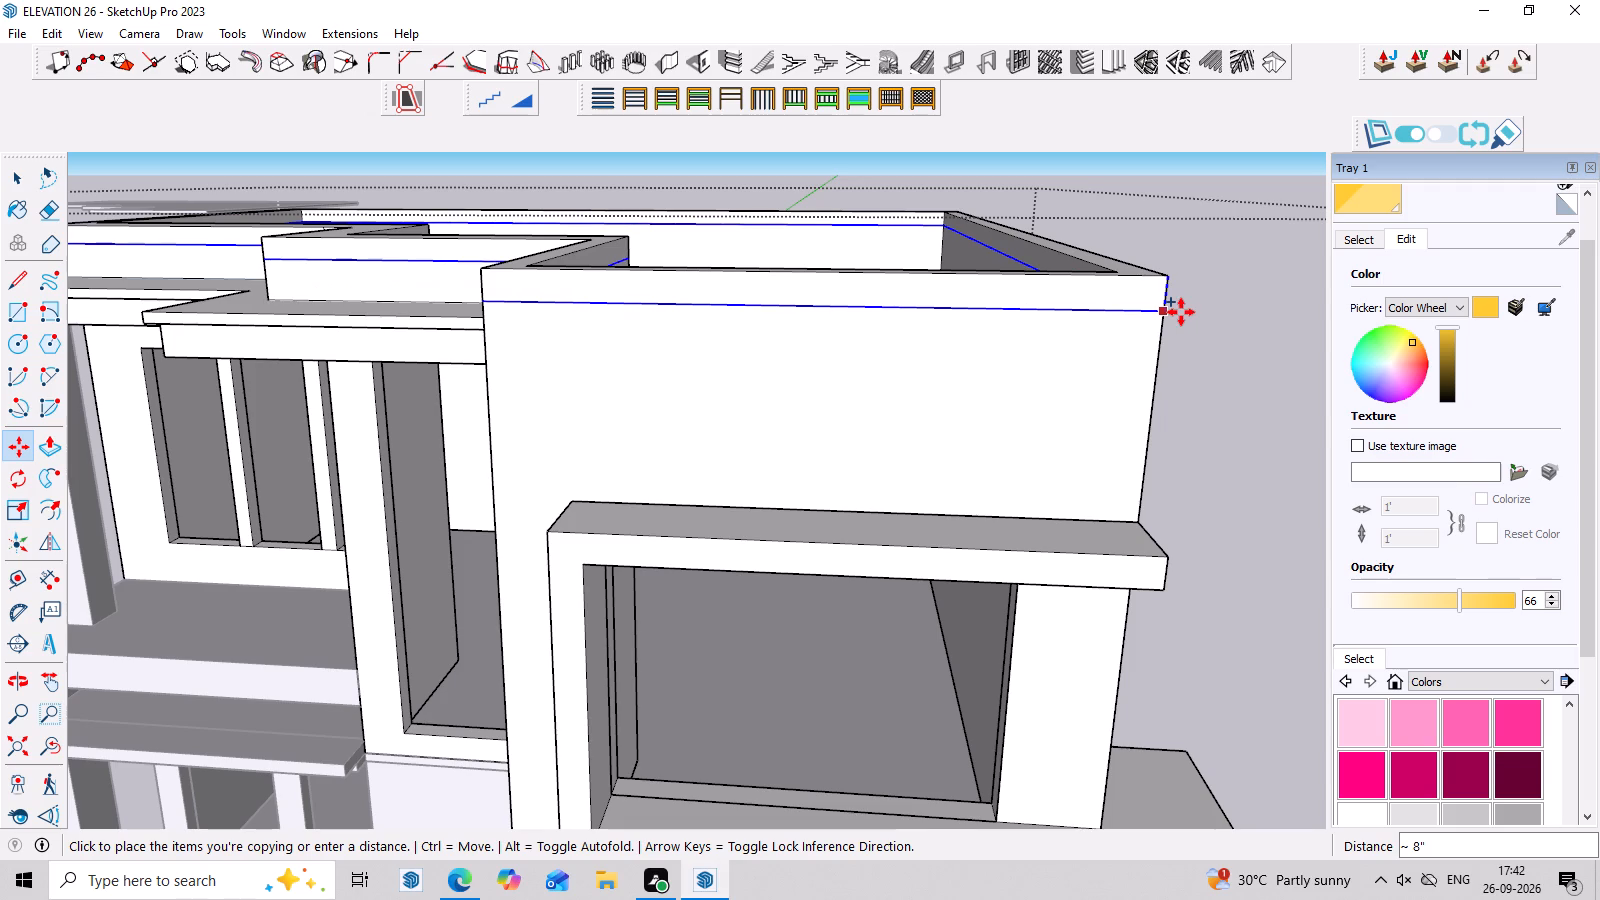
pyautogui.click(1181, 304)
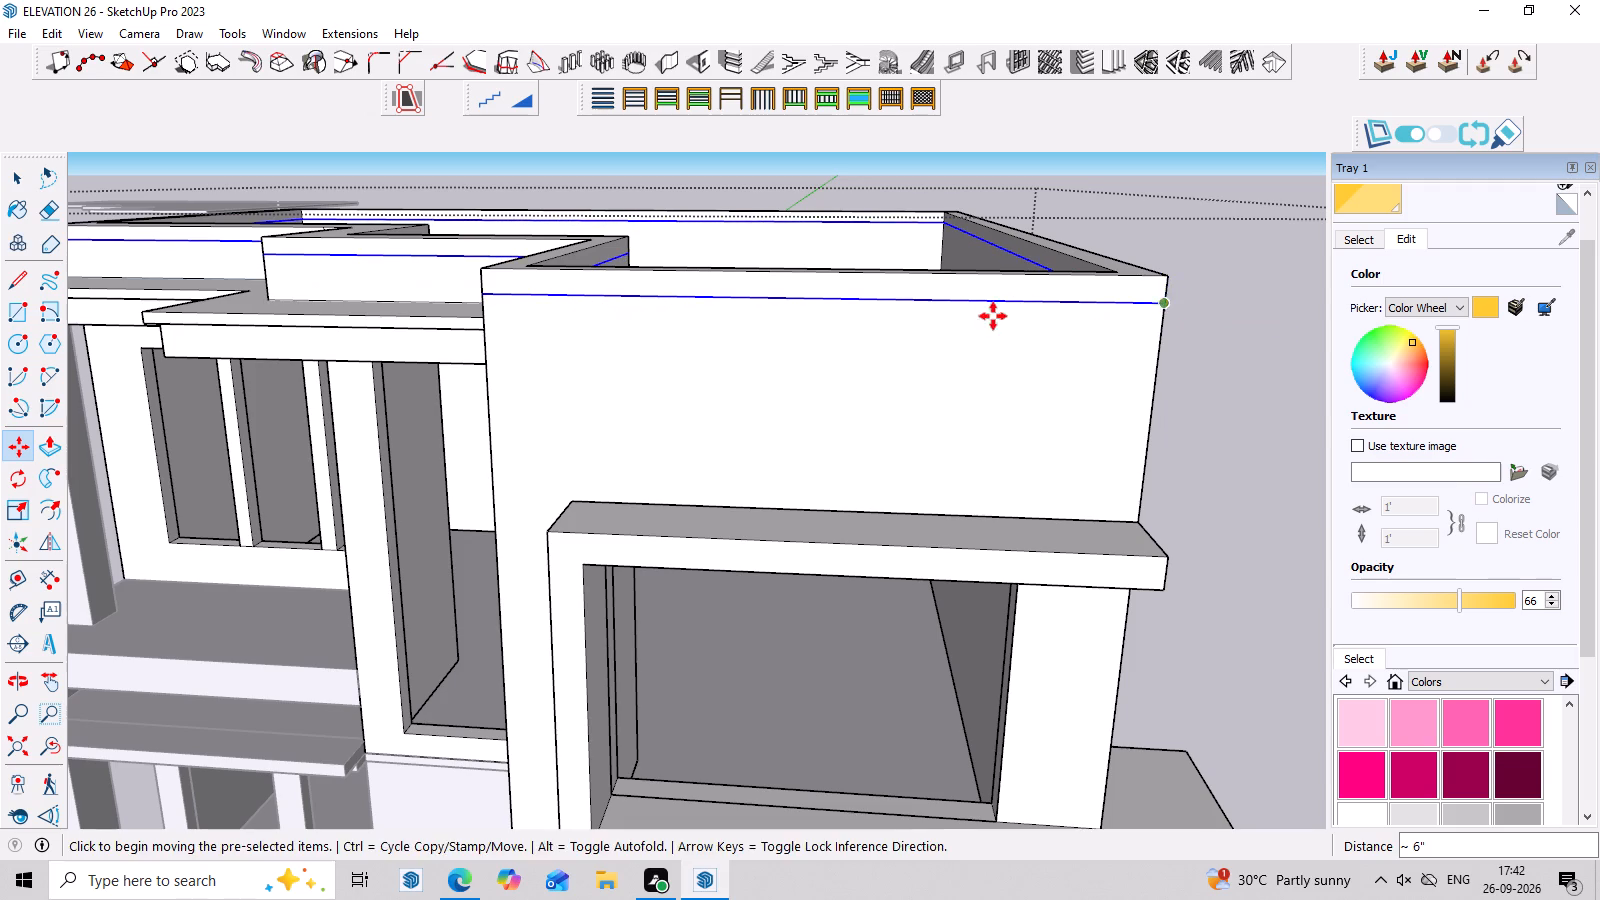
# Pull the parapet band face on the front of the projecting window block outward about 8" with Push/Pull.
pyautogui.moveTo(935, 314); pyautogui.dragTo(1067, 377, button='middle')
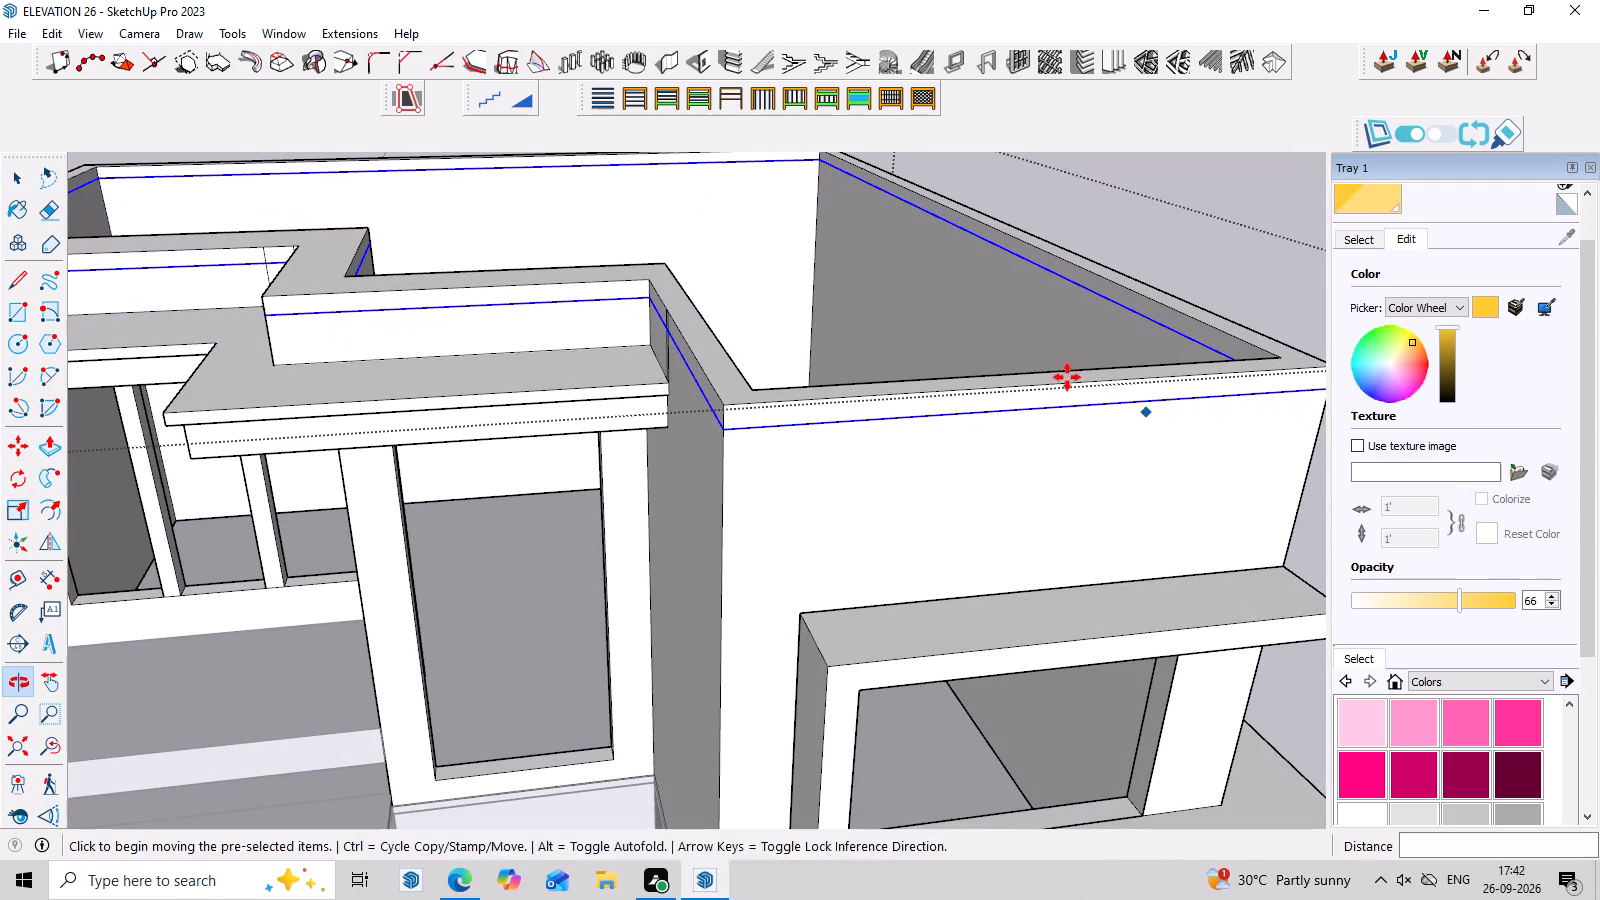
pyautogui.press('space')
pyautogui.click(898, 405)
pyautogui.scroll(3, 898, 405)
pyautogui.click(898, 405)
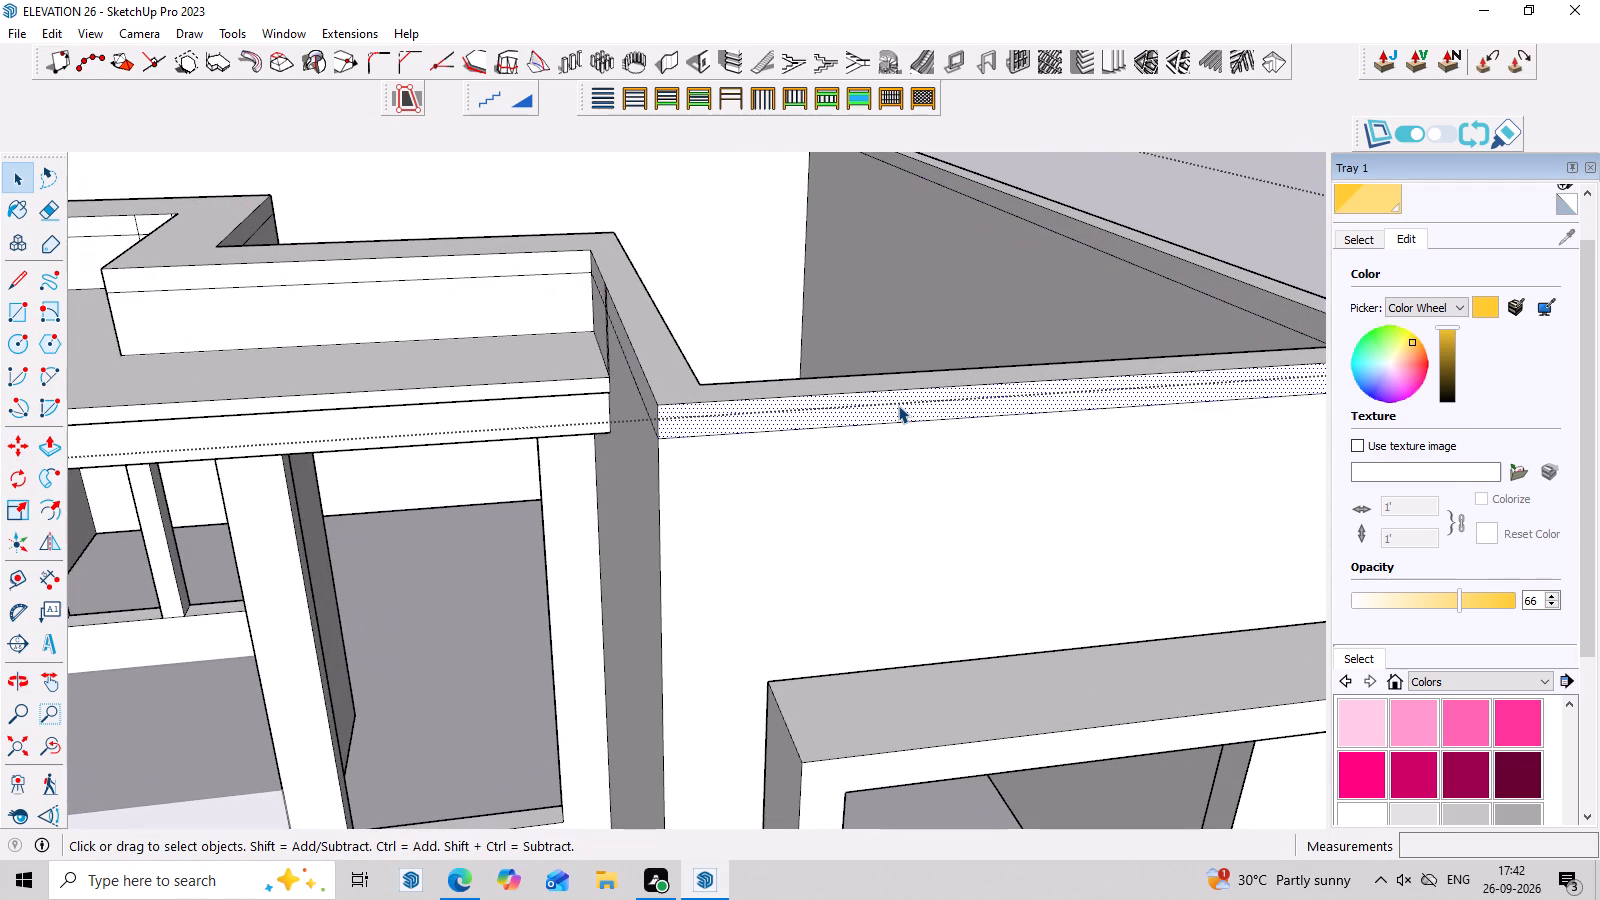
pyautogui.press('p')
pyautogui.click(898, 405)
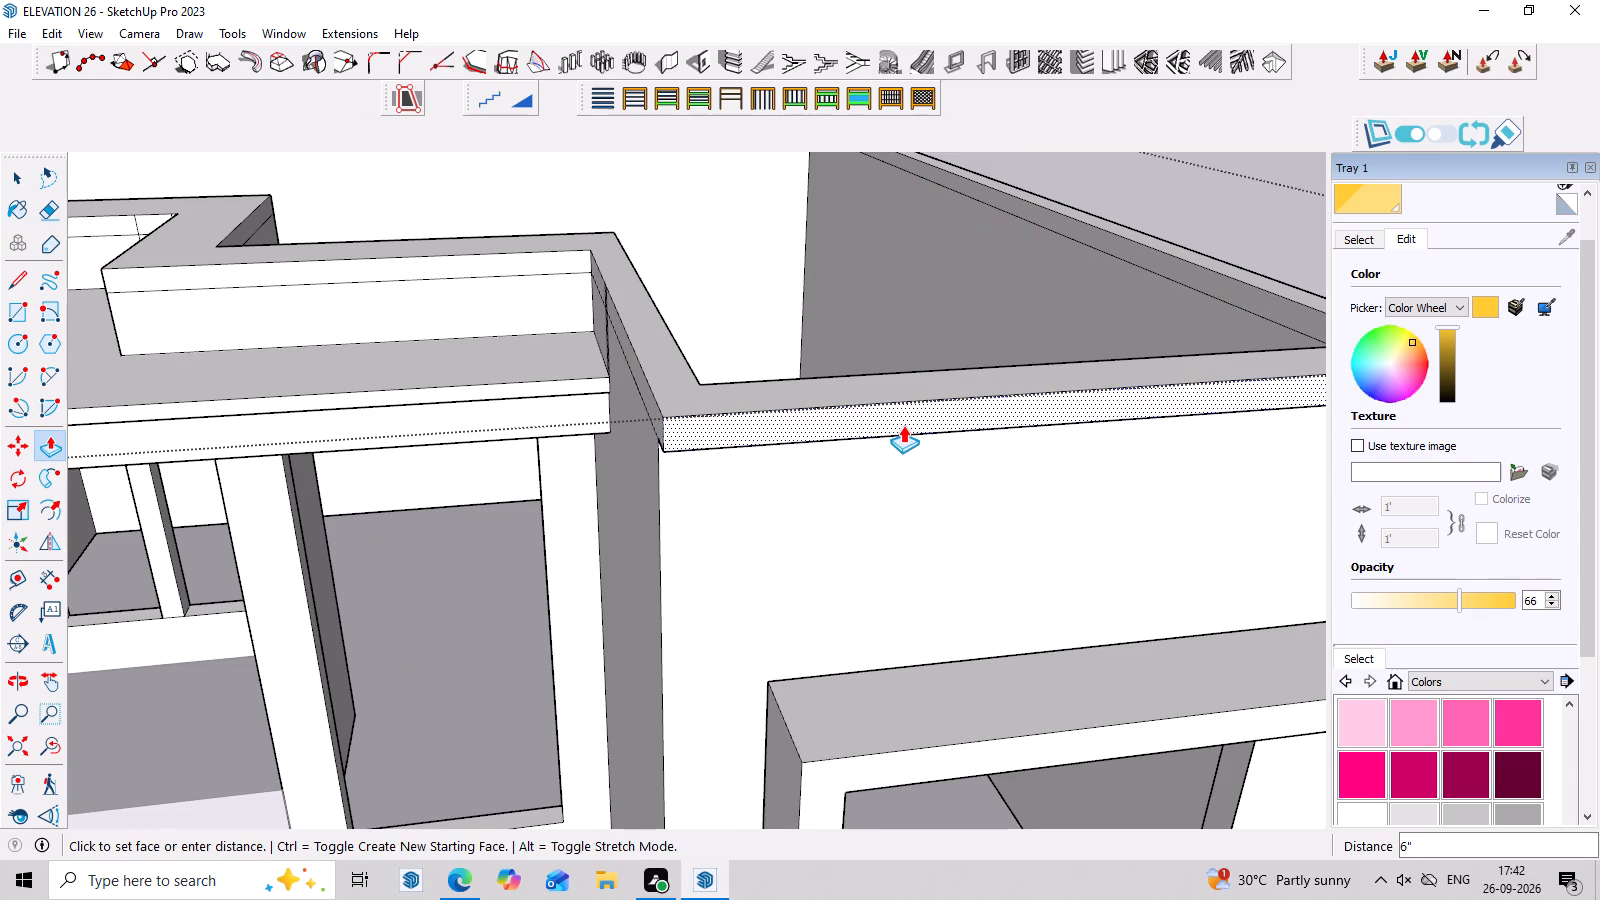
pyautogui.click(903, 433)
# Erase the short stray edges dividing the parapet band on the window block's side wall beside the door canopy.
pyautogui.moveTo(686, 406); pyautogui.dragTo(801, 370, button='middle')
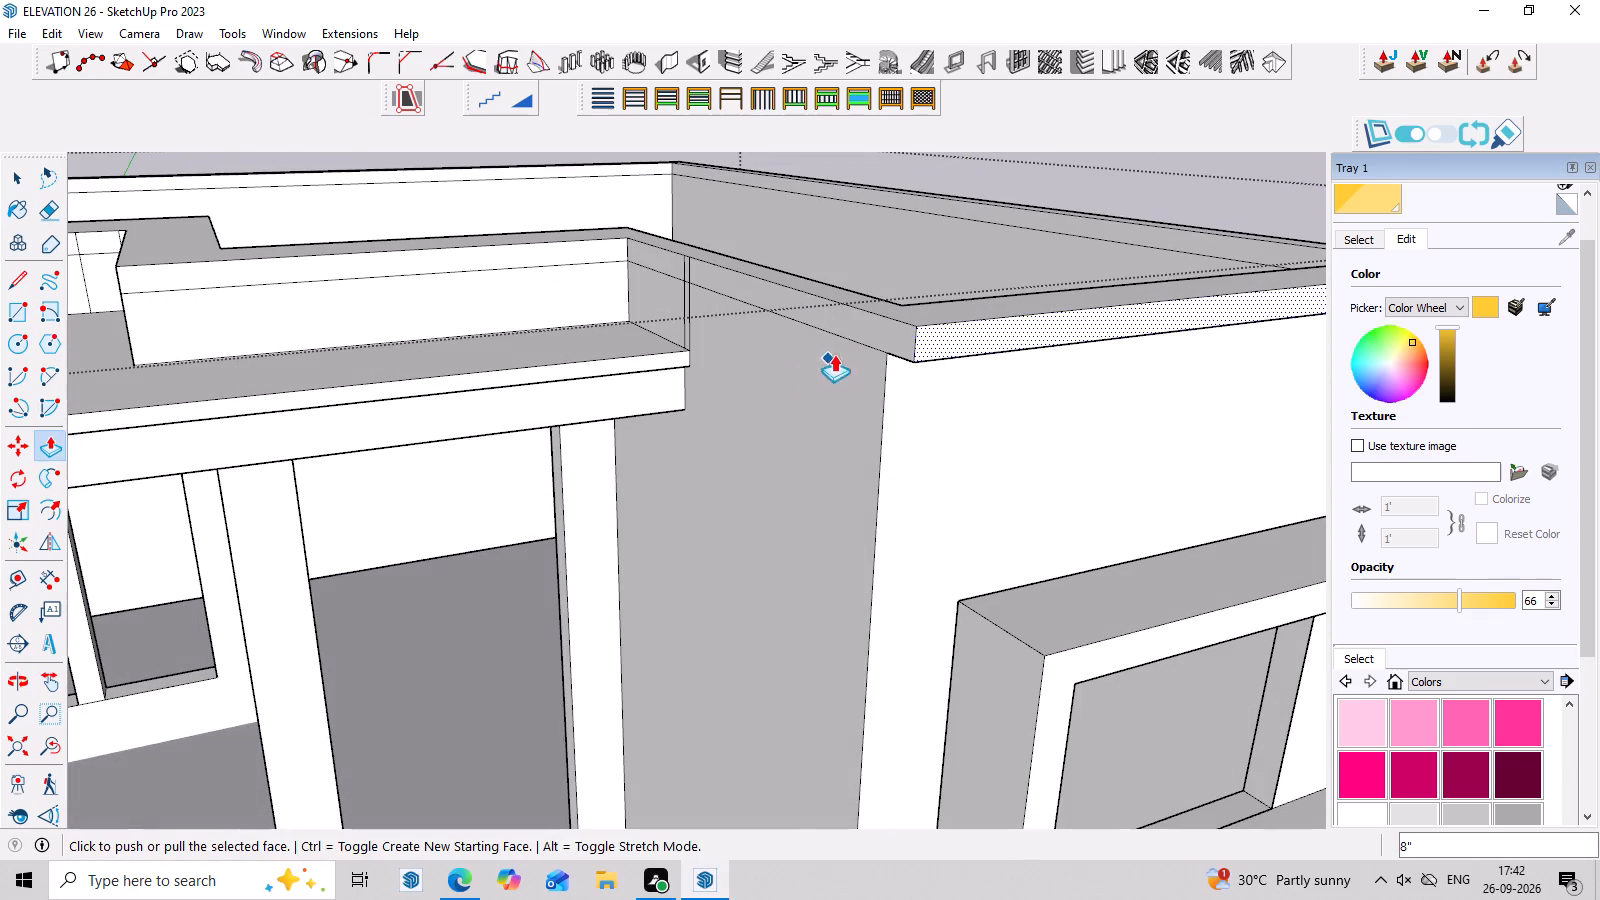
pyautogui.click(869, 319)
pyautogui.press('space')
pyautogui.click(870, 326)
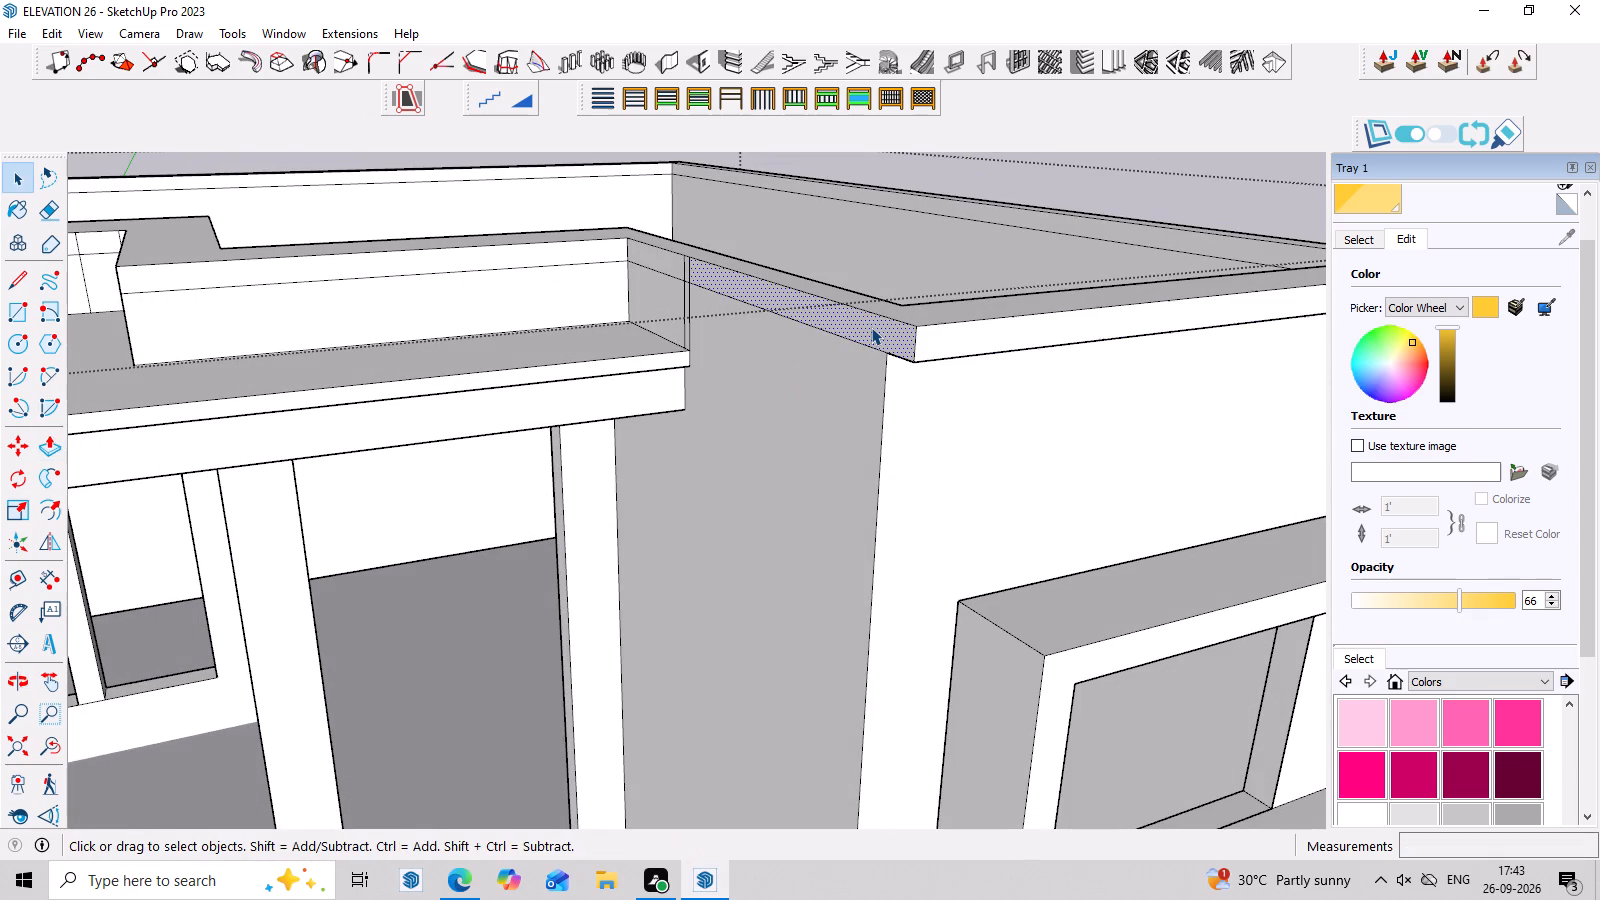
pyautogui.scroll(3, 724, 301)
pyautogui.moveTo(707, 283); pyautogui.dragTo(713, 286, button='middle')
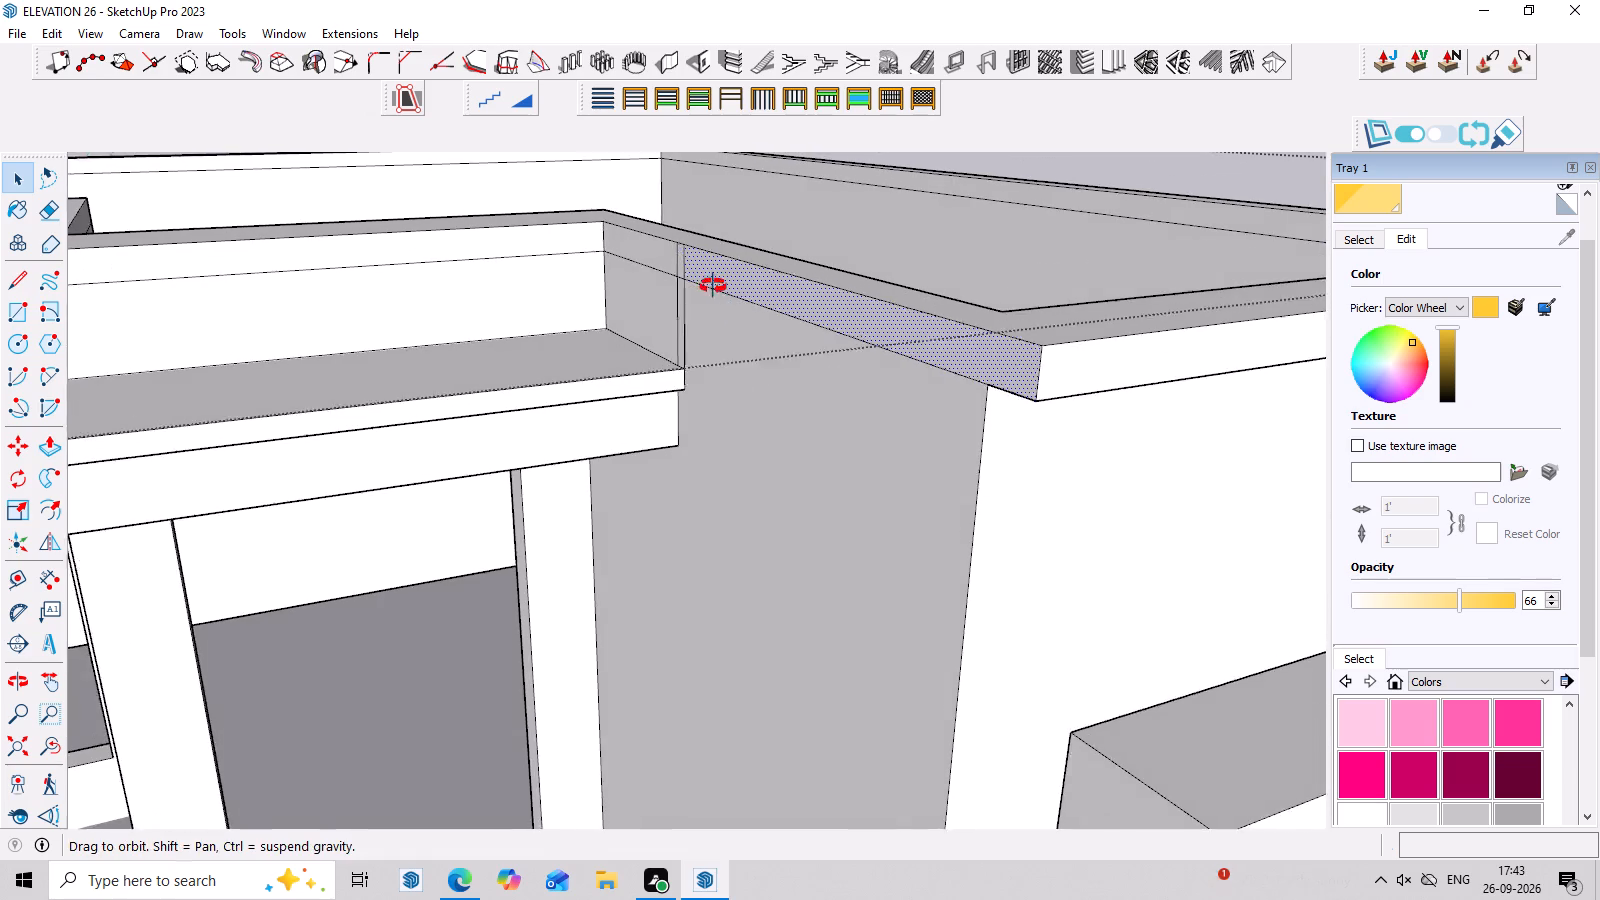
pyautogui.moveTo(713, 286); pyautogui.dragTo(755, 288, button='middle')
pyautogui.press('e')
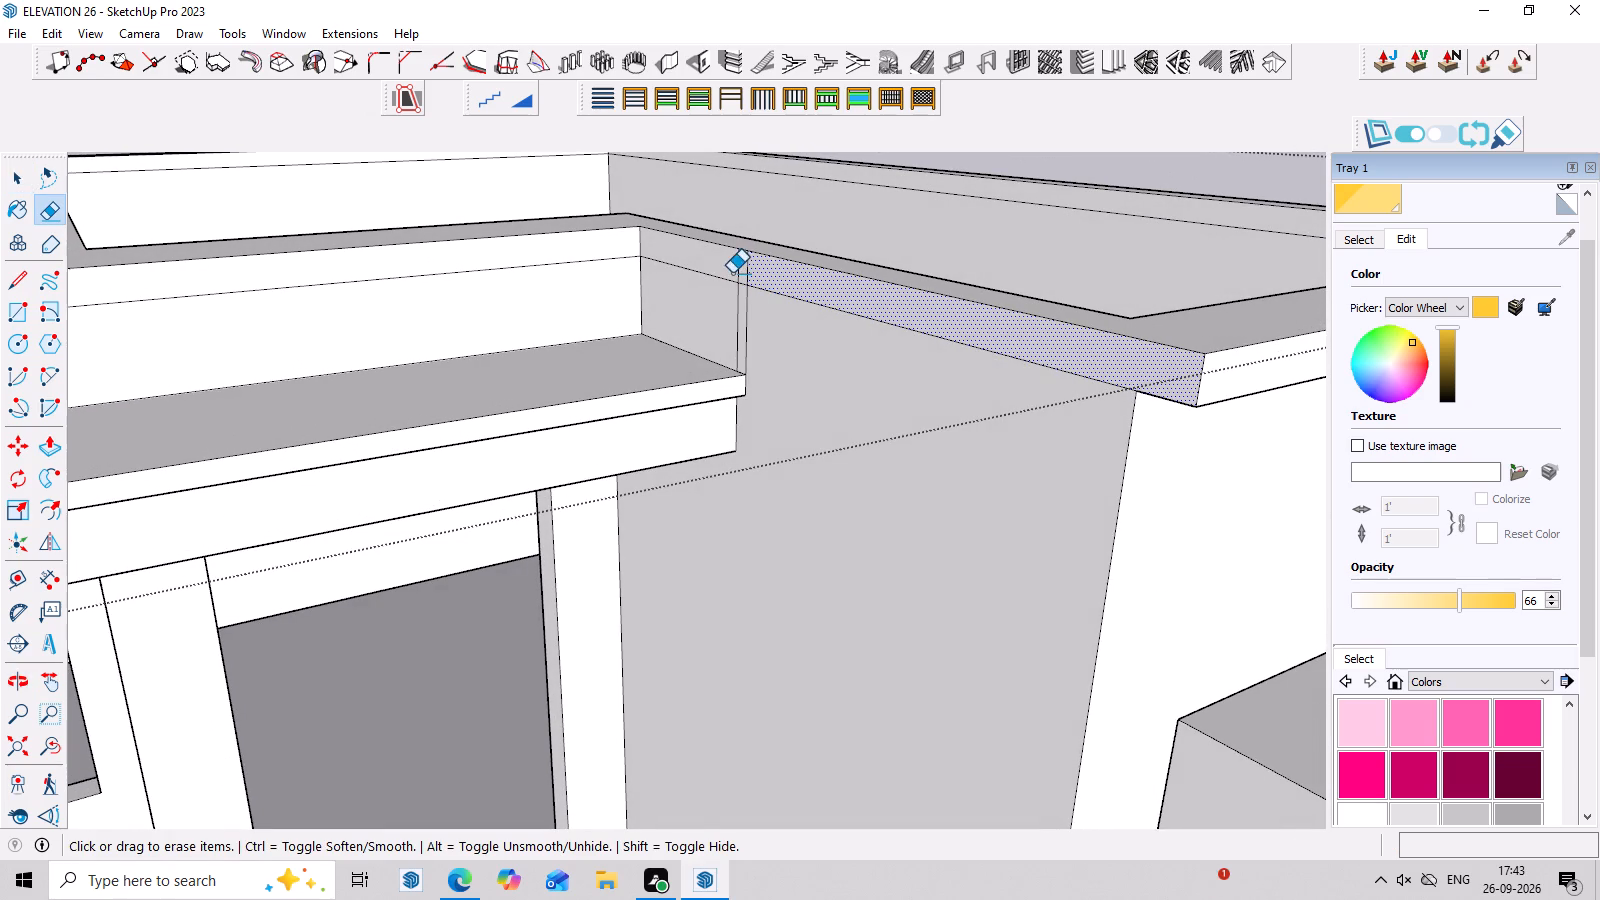
pyautogui.click(748, 273)
pyautogui.click(739, 263)
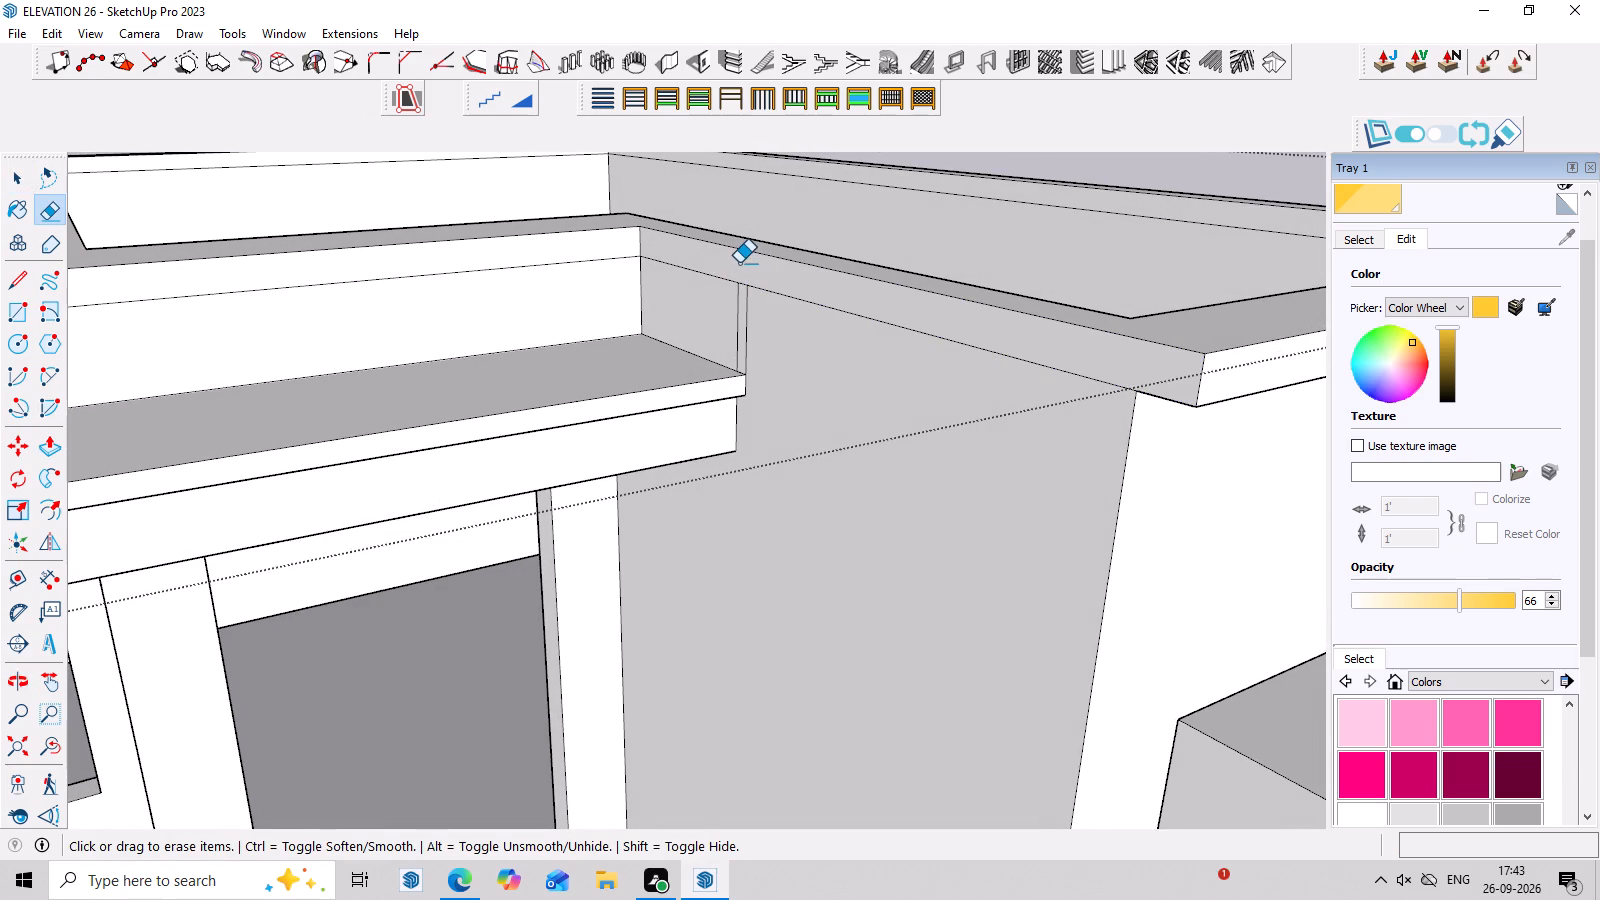
# Pull the joined parapet band face on the window block's side wall outward 9" with Push/Pull.
pyautogui.press('space')
pyautogui.click(804, 283)
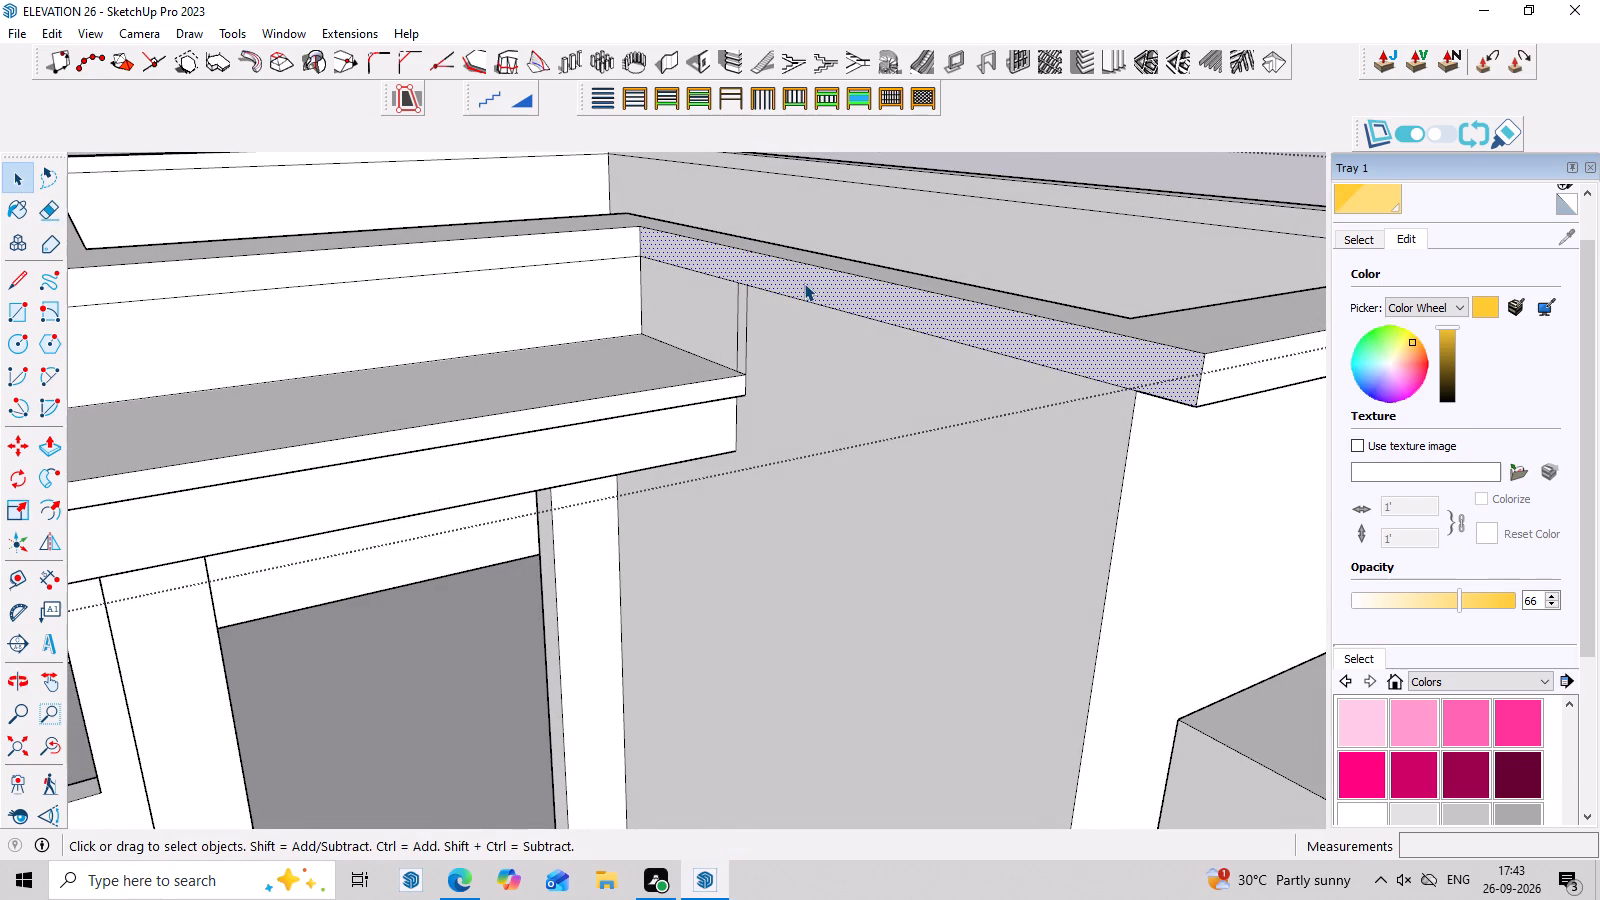
pyautogui.press('p')
pyautogui.click(804, 283)
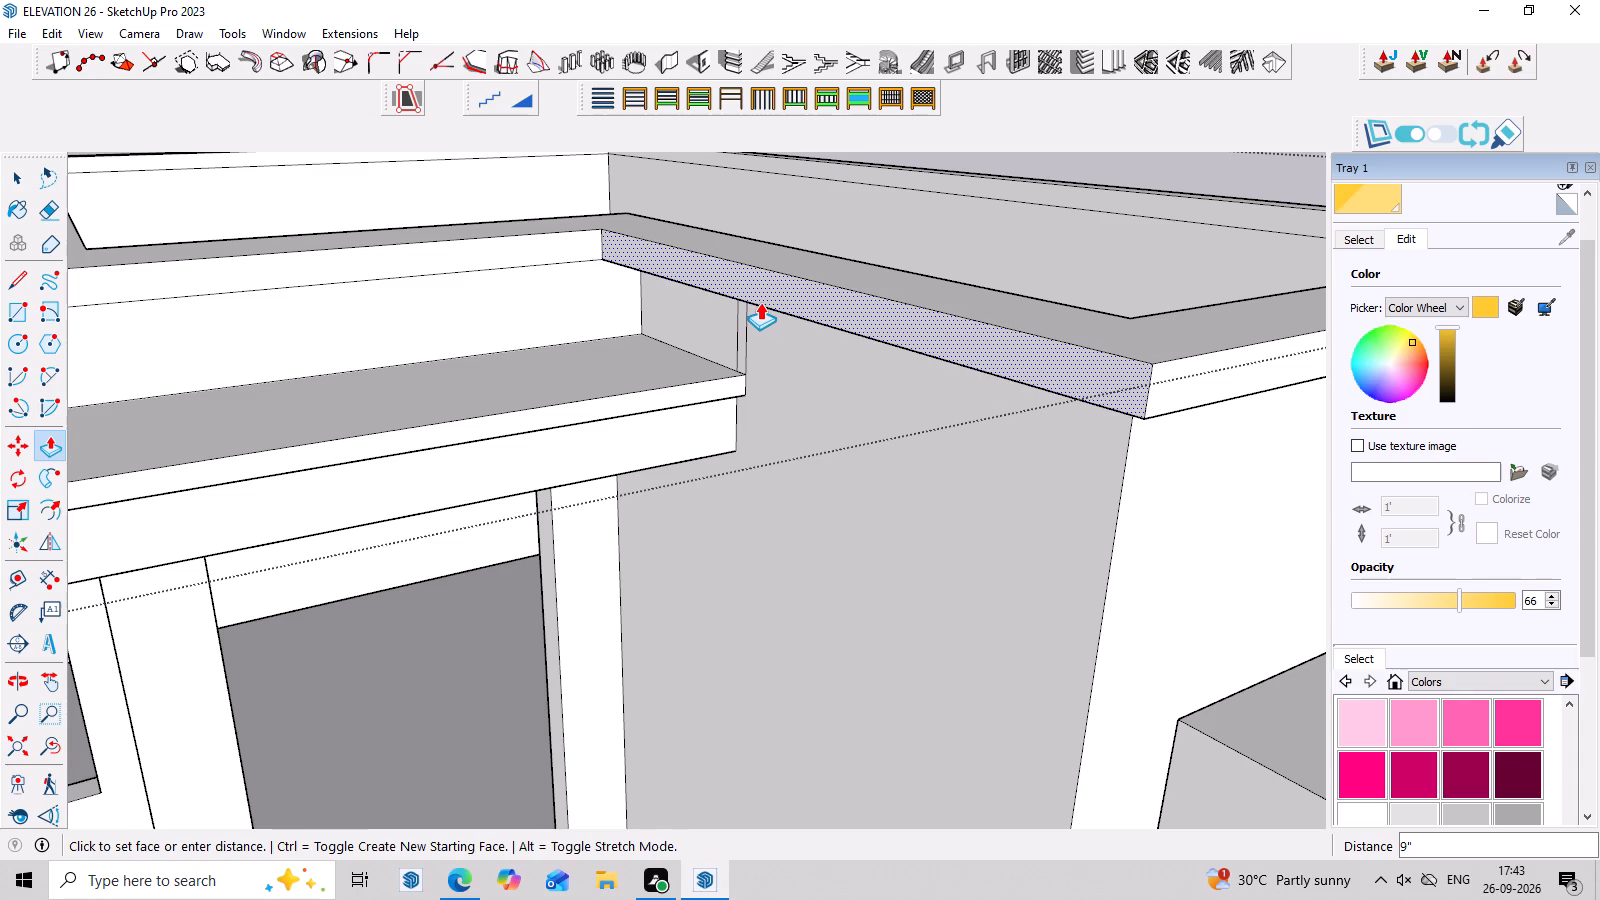
pyautogui.click(760, 302)
# Repeat the 9" Push/Pull on the parapet band above the door canopy and on its adjoining return face.
pyautogui.press('space')
pyautogui.click(542, 246)
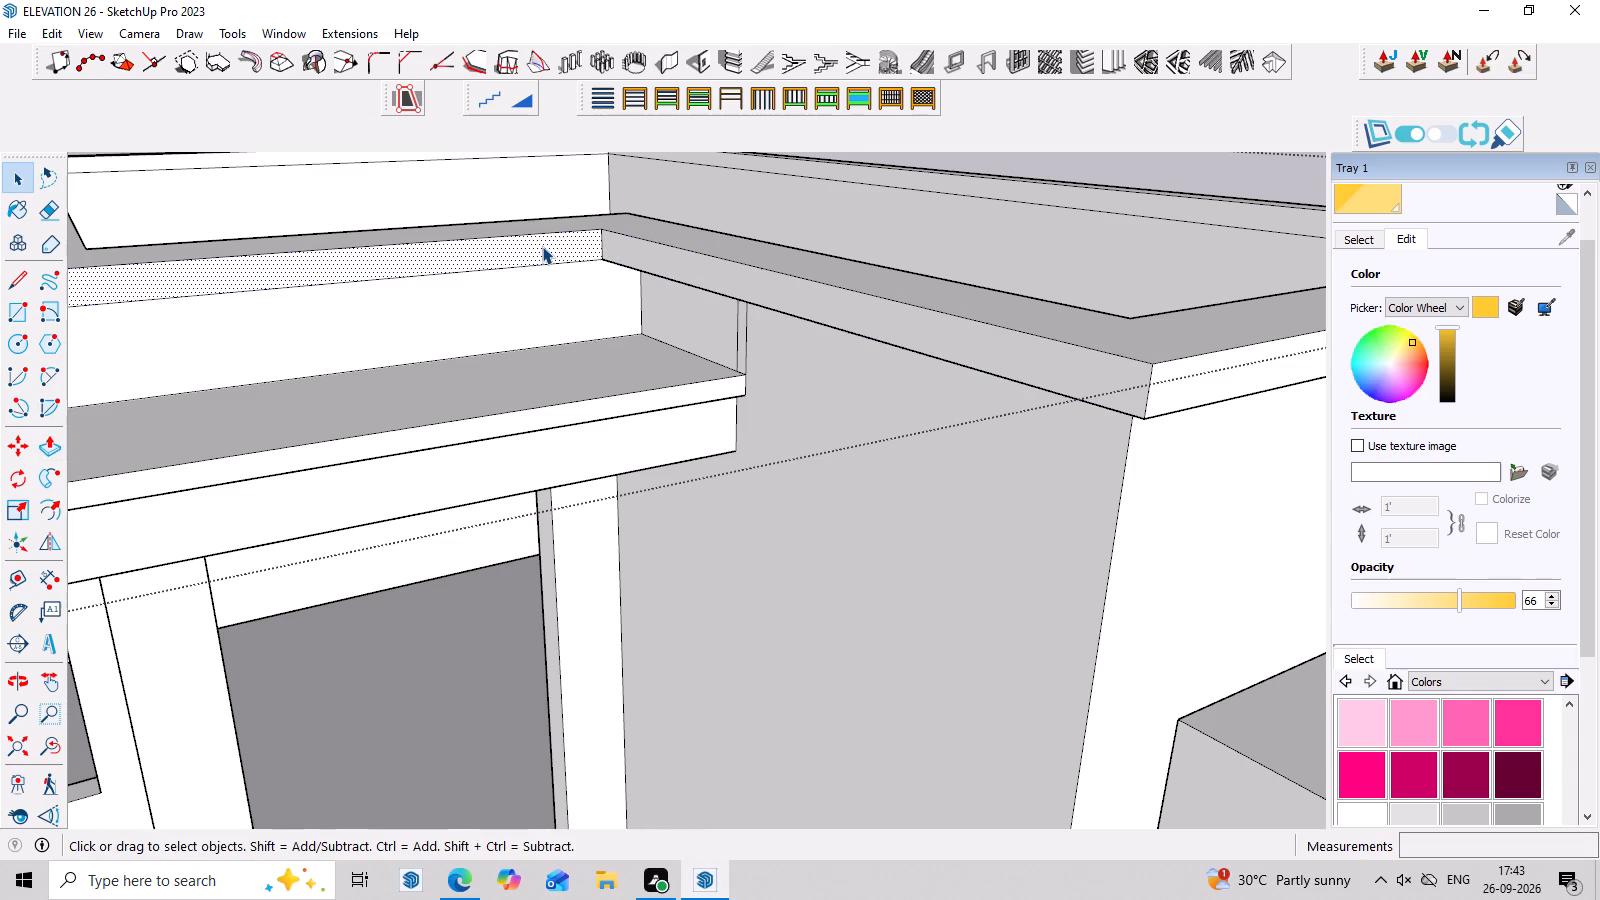
pyautogui.press('p')
pyautogui.doubleClick(542, 246)
pyautogui.scroll(-2, 542, 247)
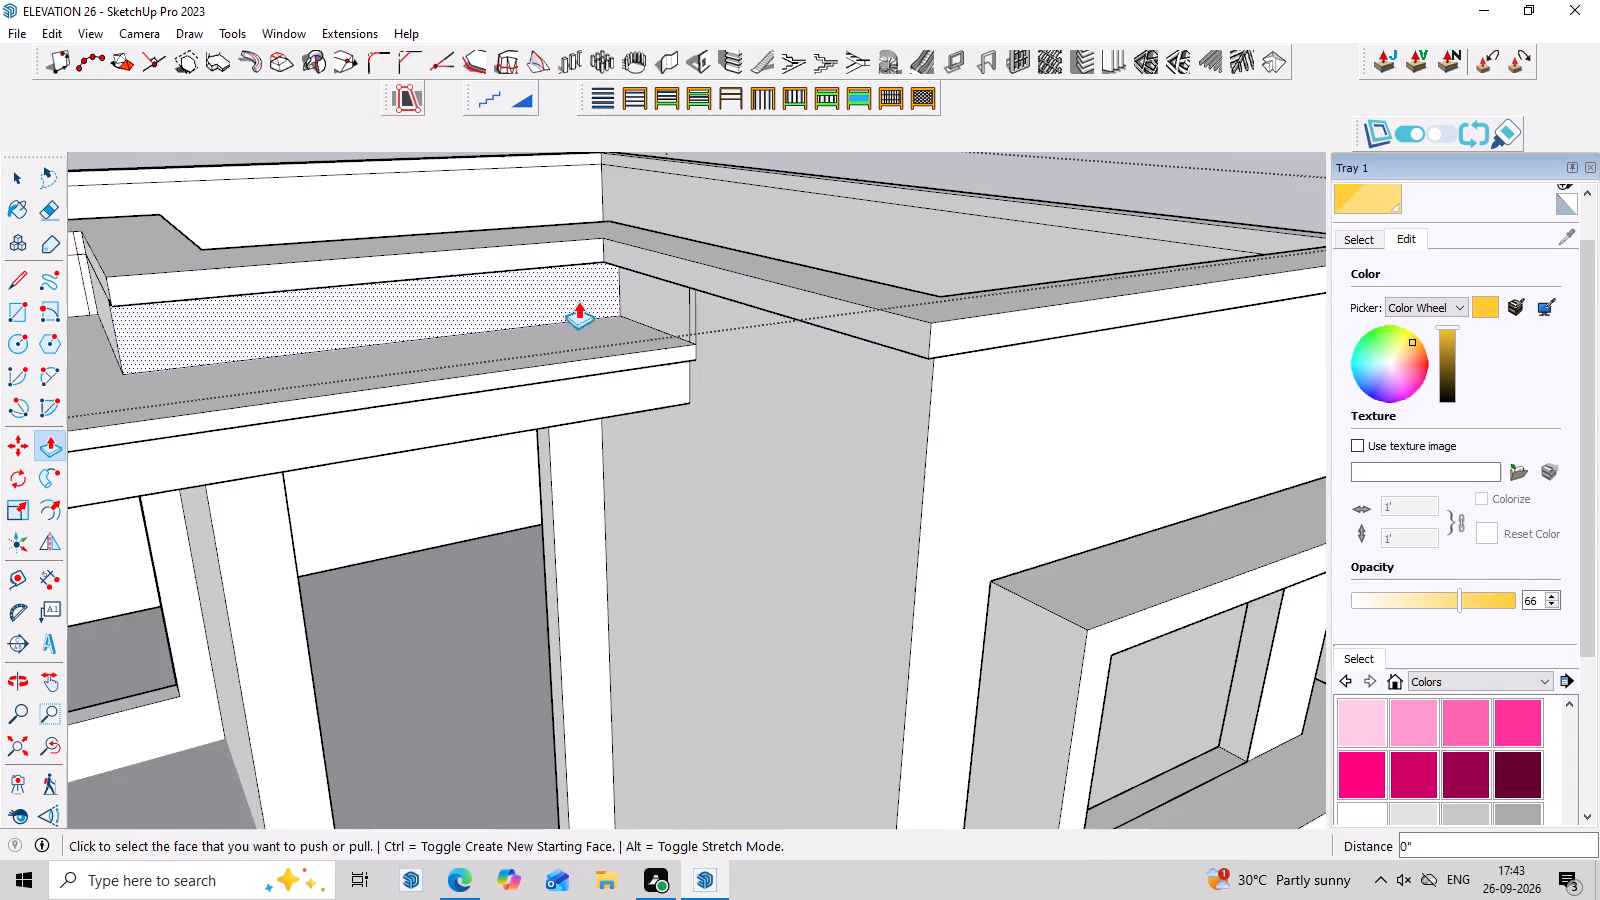
pyautogui.scroll(-4, 578, 301)
pyautogui.moveTo(683, 381); pyautogui.dragTo(882, 435, button='middle')
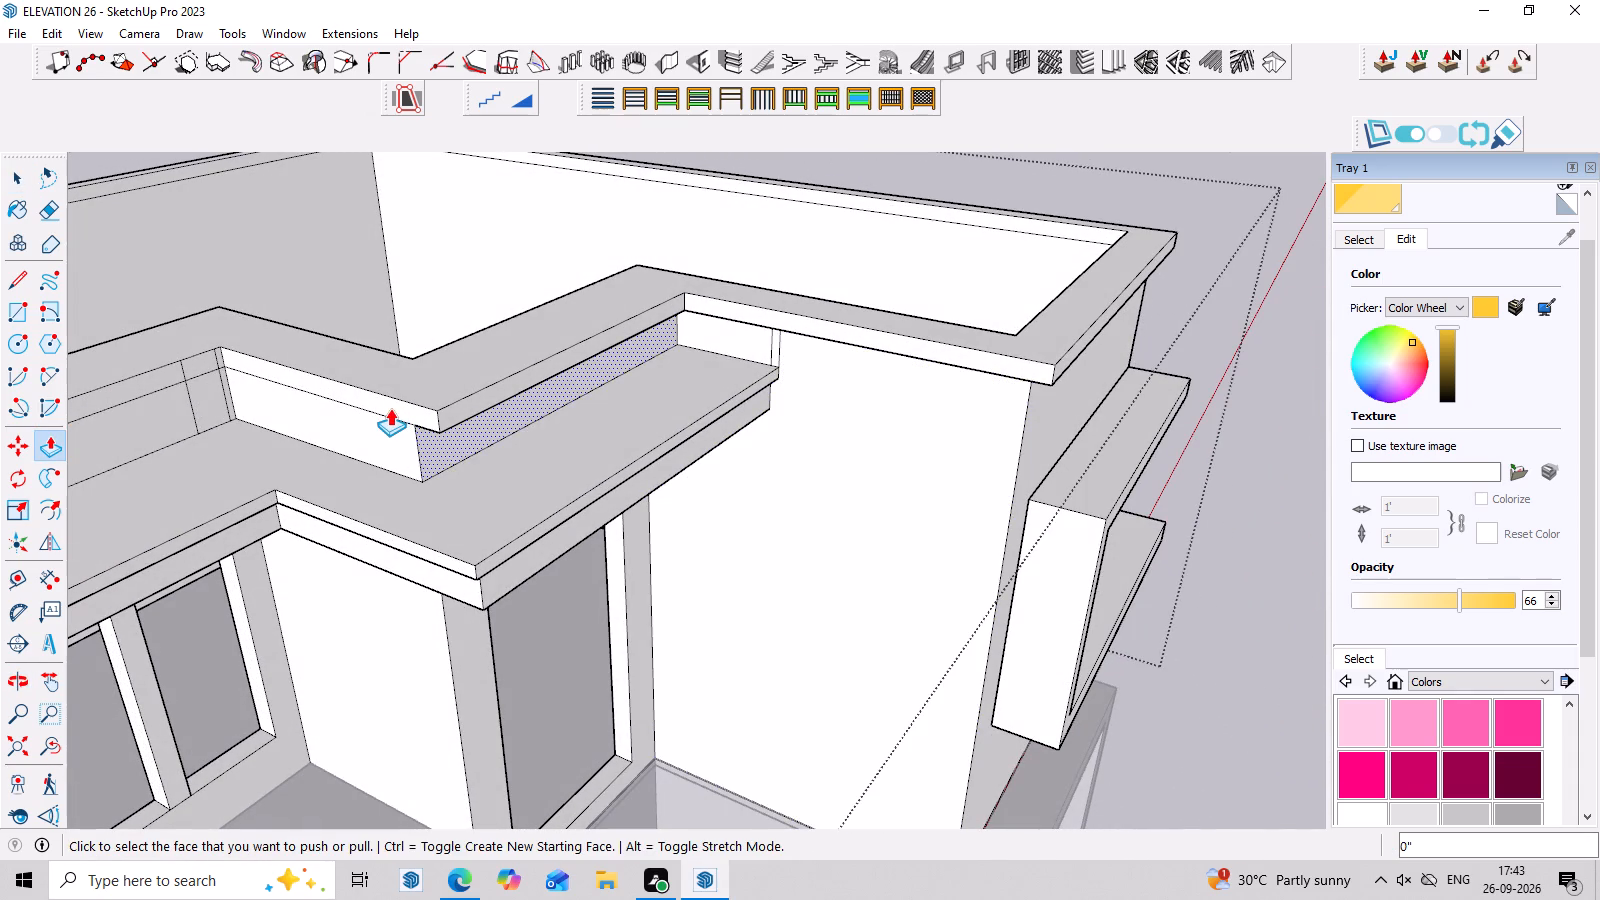
pyautogui.doubleClick(390, 408)
# Erase the short vertical edge dividing the parapet band near the inner corner above the three-pane window.
pyautogui.scroll(-4, 514, 399)
pyautogui.middleClick(710, 447)
pyautogui.scroll(2, 326, 389)
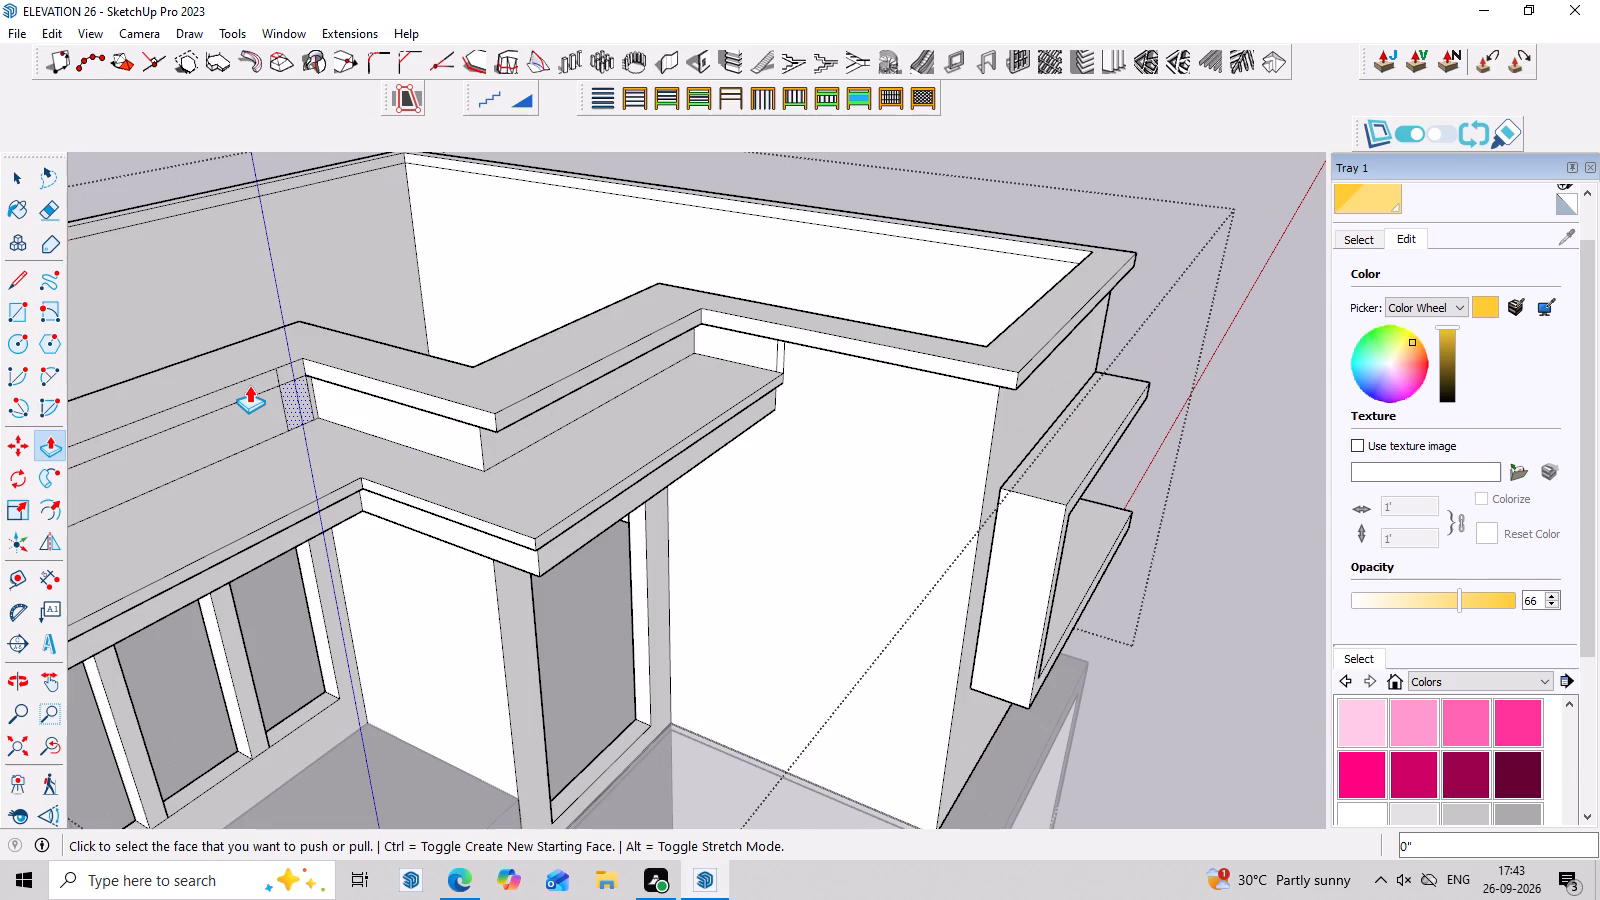
pyautogui.press('e')
pyautogui.scroll(3, 278, 359)
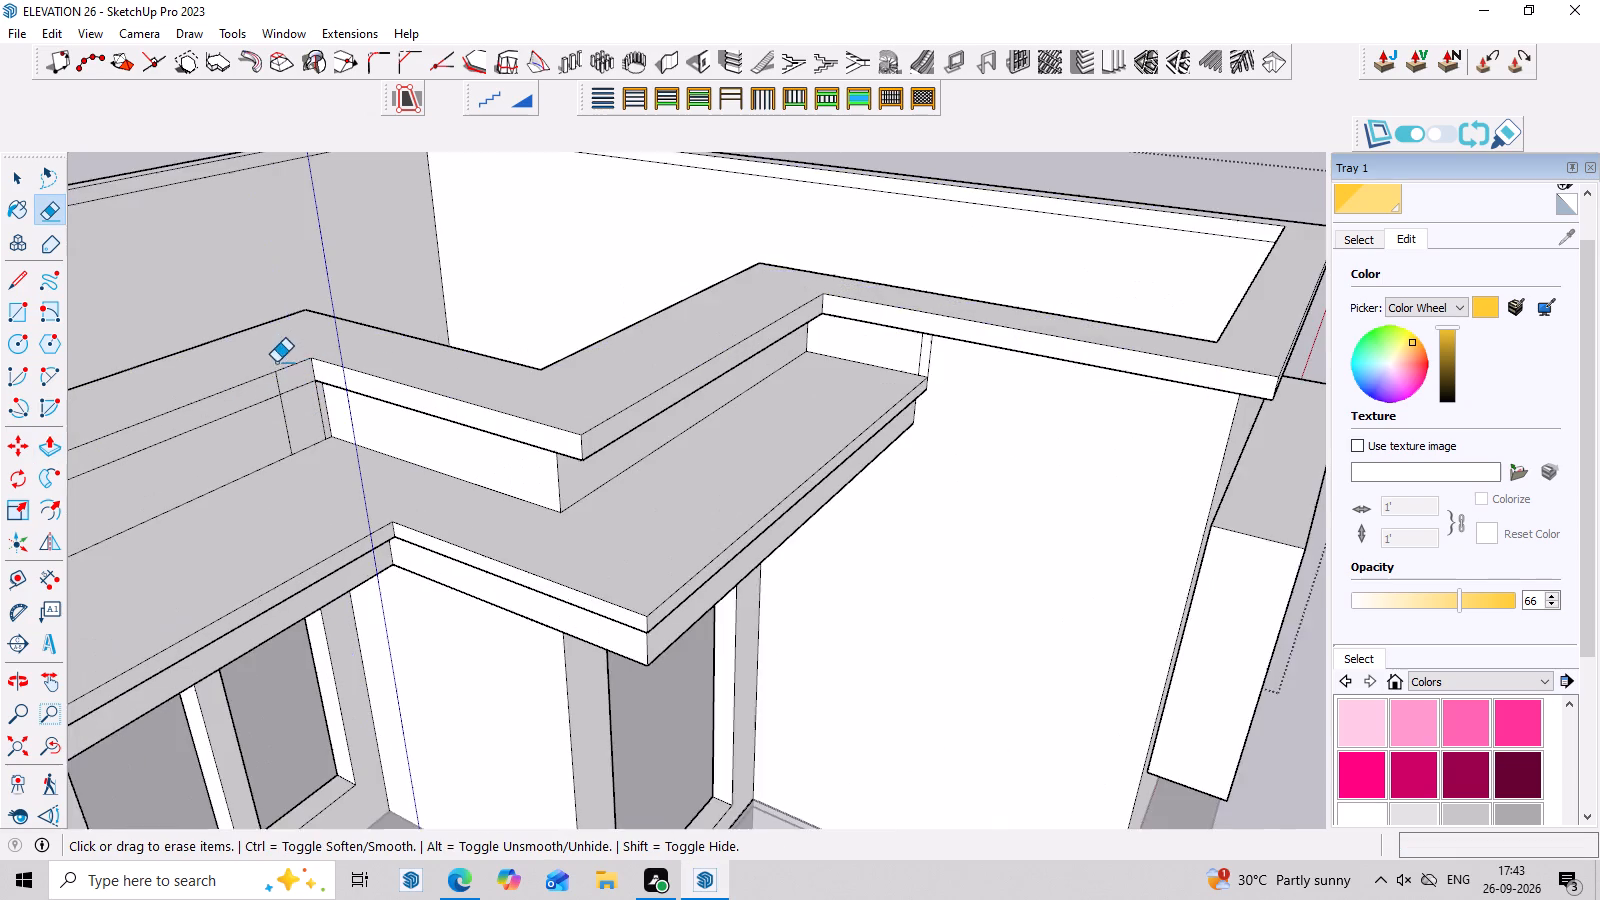
pyautogui.scroll(3, 283, 379)
pyautogui.click(277, 389)
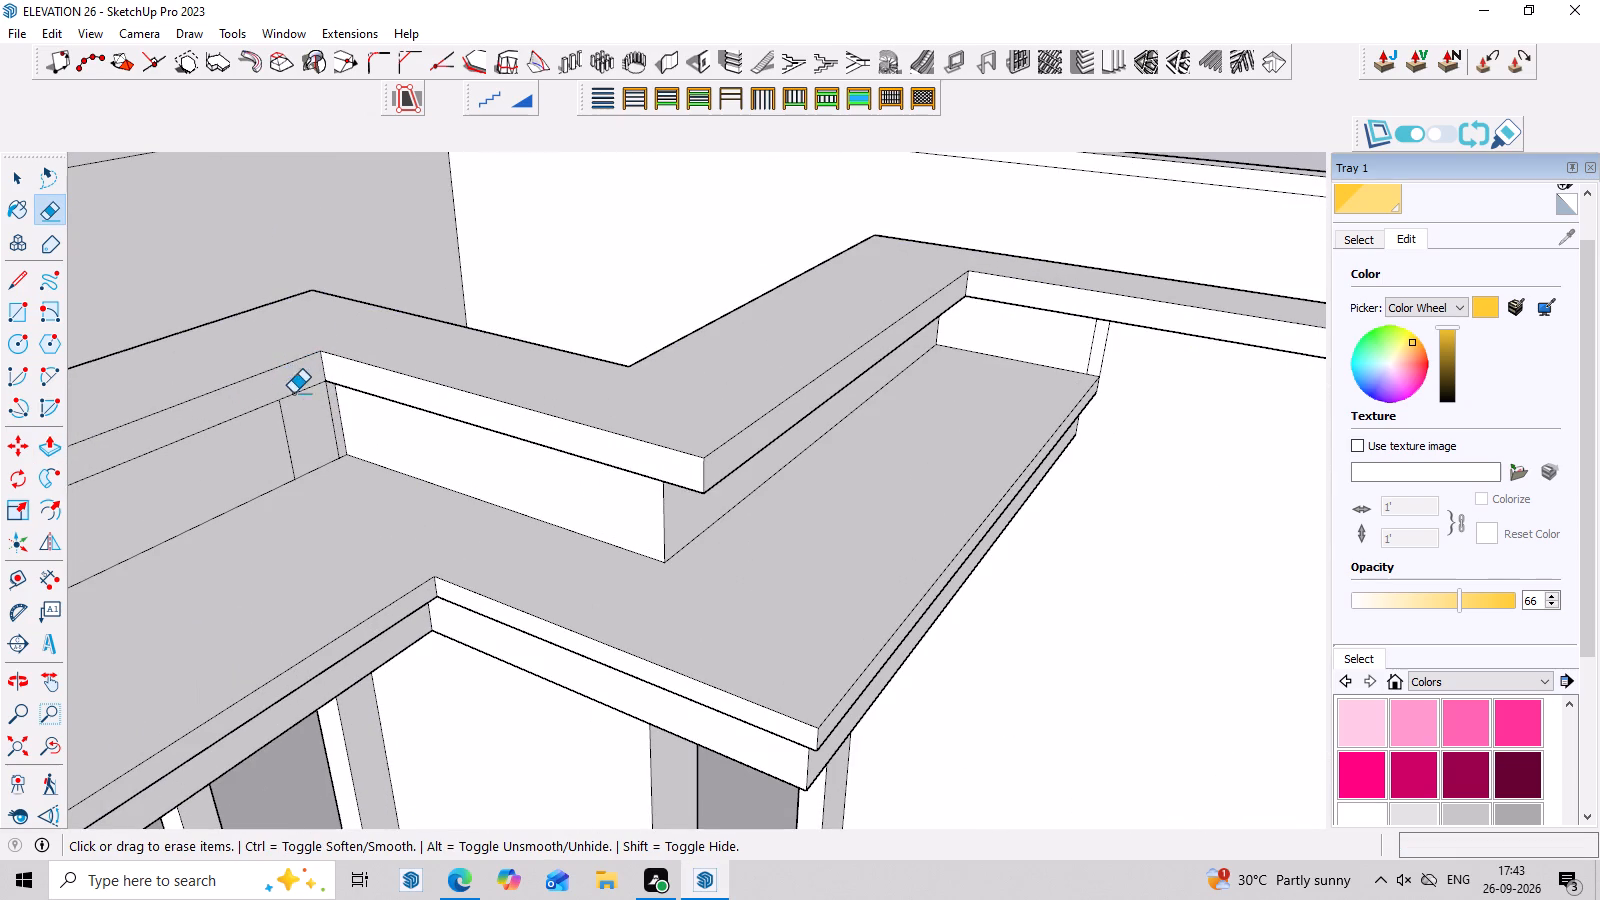
# Repeat the 9" Push/Pull on the parapet band above the three-pane window.
pyautogui.scroll(-13, 317, 400)
pyautogui.scroll(-3, 702, 505)
pyautogui.moveTo(702, 505); pyautogui.dragTo(630, 514, button='middle')
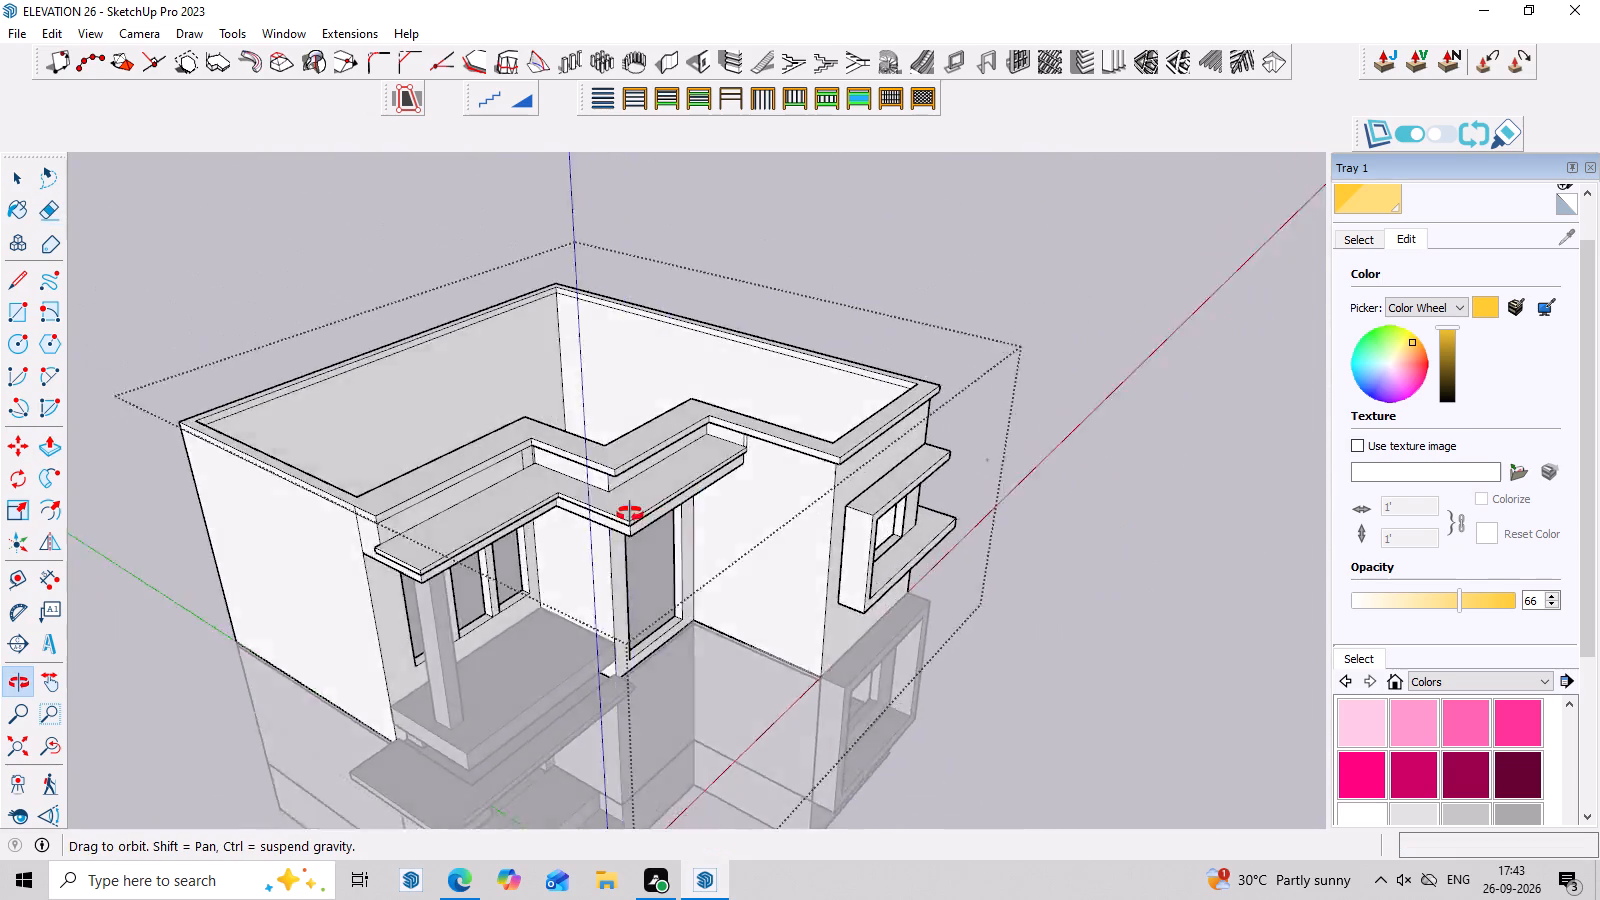
pyautogui.moveTo(630, 514); pyautogui.dragTo(477, 419, button='middle')
pyautogui.scroll(4, 474, 410)
pyautogui.moveTo(528, 445); pyautogui.dragTo(530, 448, button='middle')
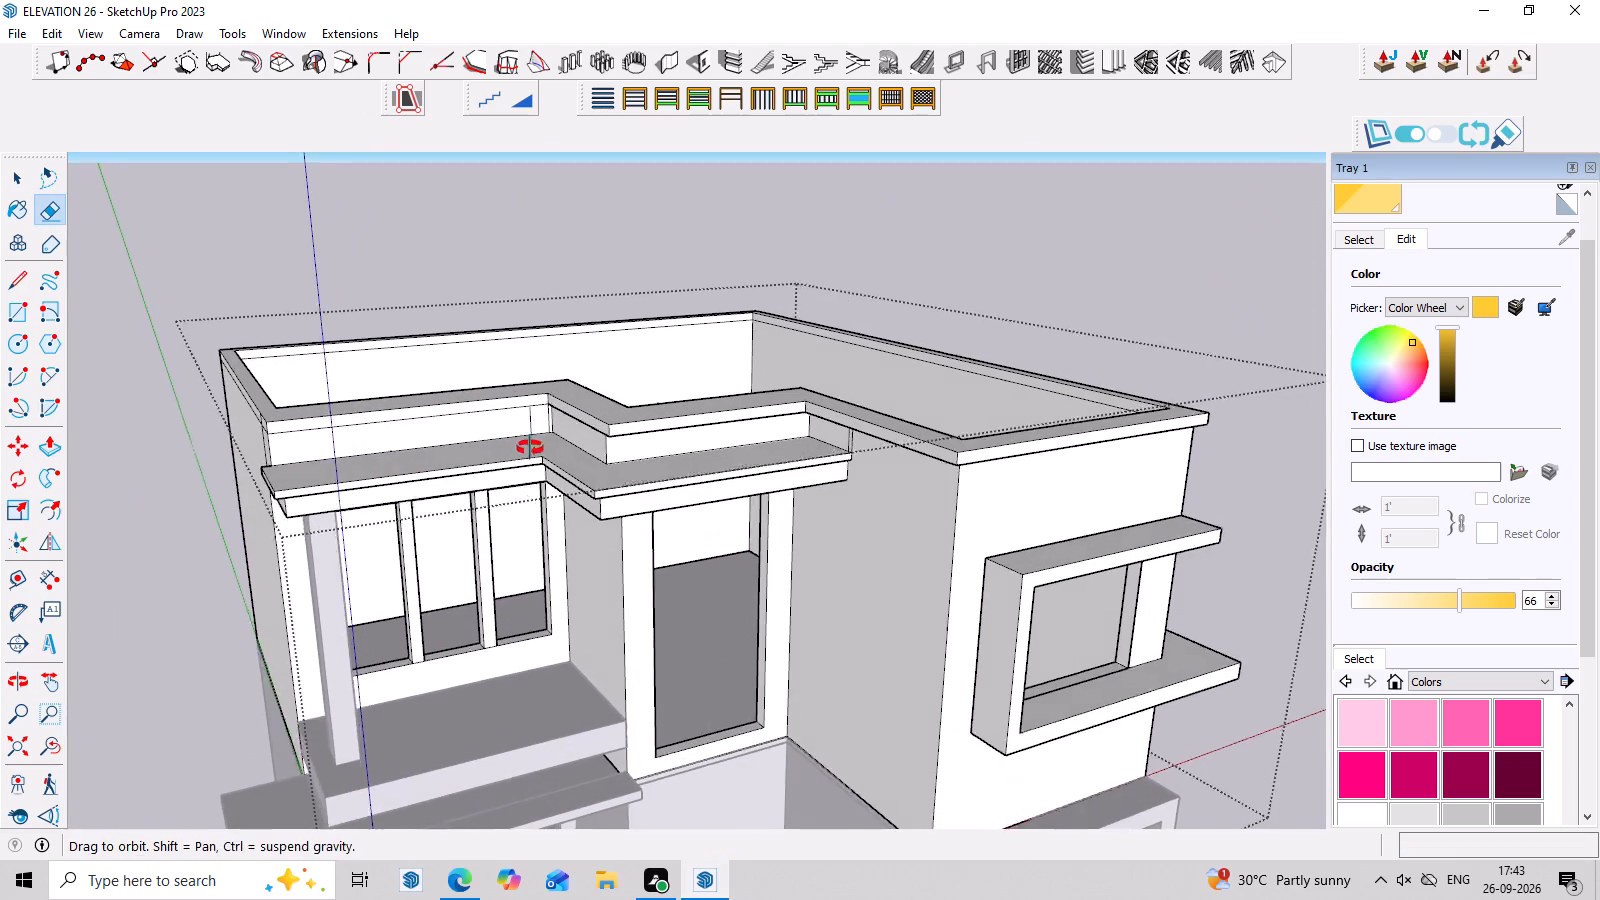
pyautogui.moveTo(530, 448); pyautogui.dragTo(531, 461, button='middle')
pyautogui.scroll(6, 525, 432)
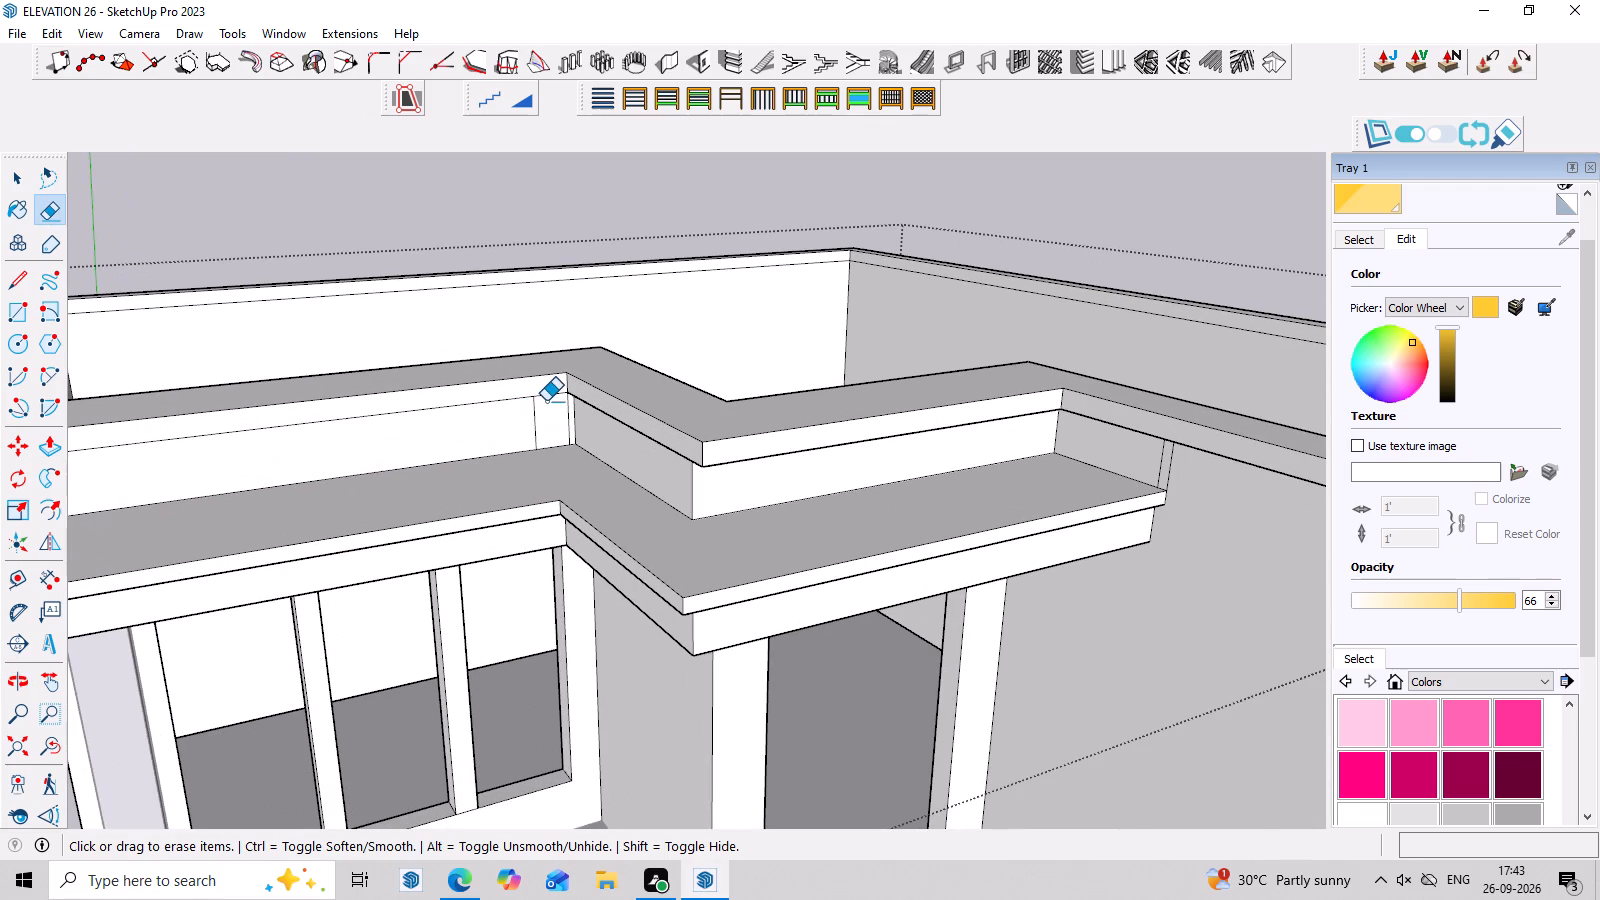
pyautogui.press('p')
pyautogui.doubleClick(536, 385)
pyautogui.scroll(-6, 536, 387)
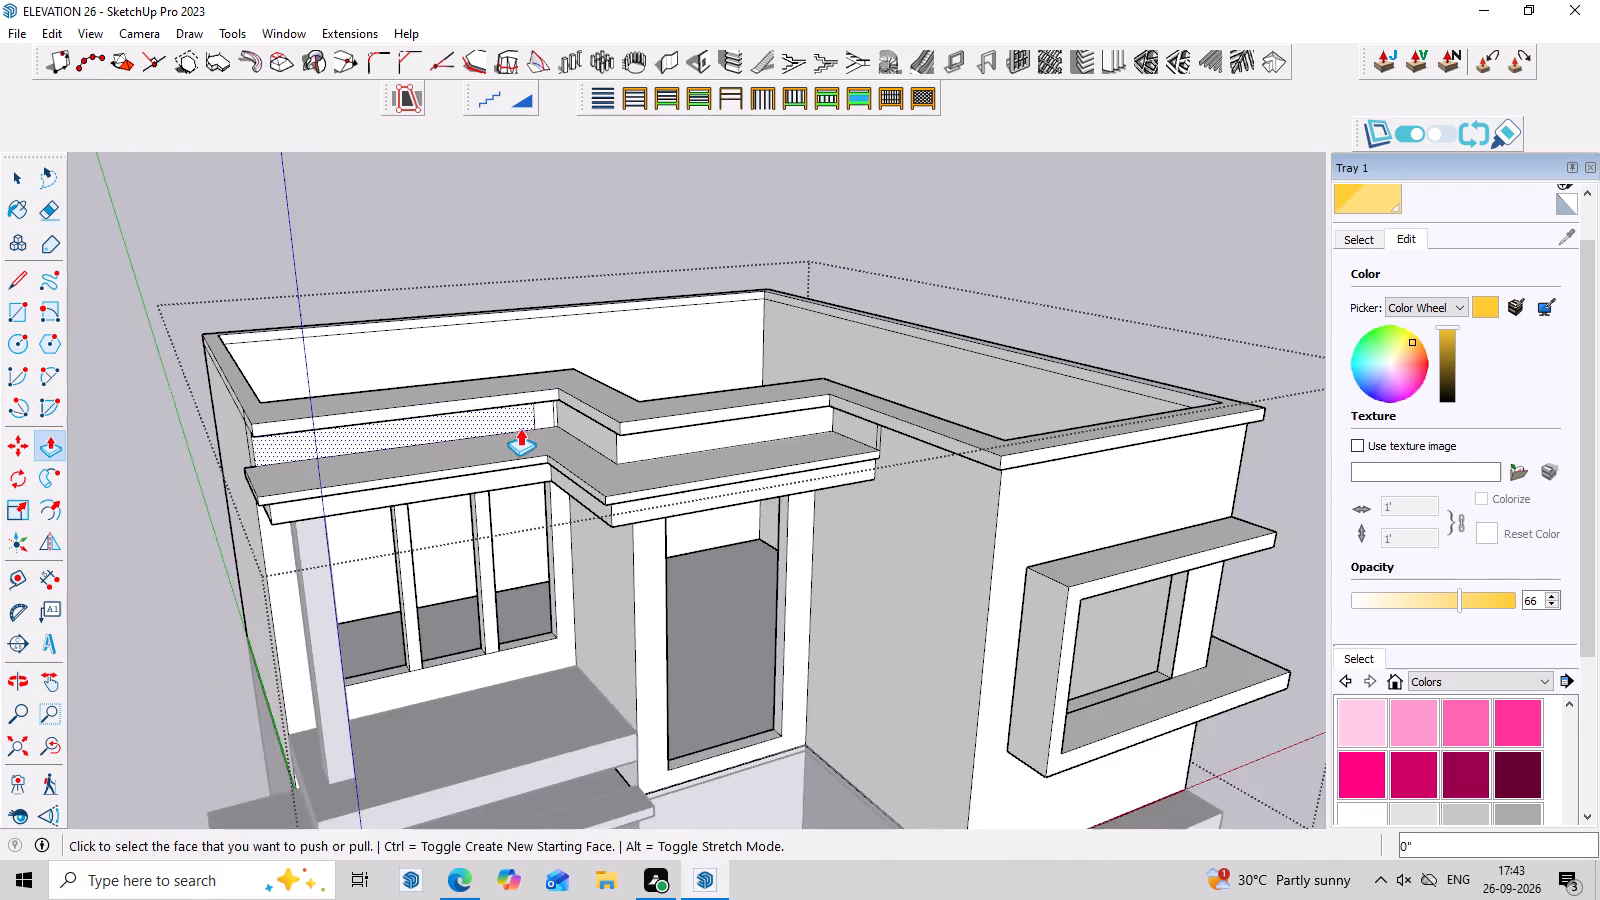
# Examine the projecting parapet band from the front, the side and above, and leave the wall group.
pyautogui.scroll(-4, 520, 428)
pyautogui.moveTo(574, 491); pyautogui.dragTo(490, 343, button='middle')
pyautogui.moveTo(1100, 398); pyautogui.dragTo(1014, 429, button='middle')
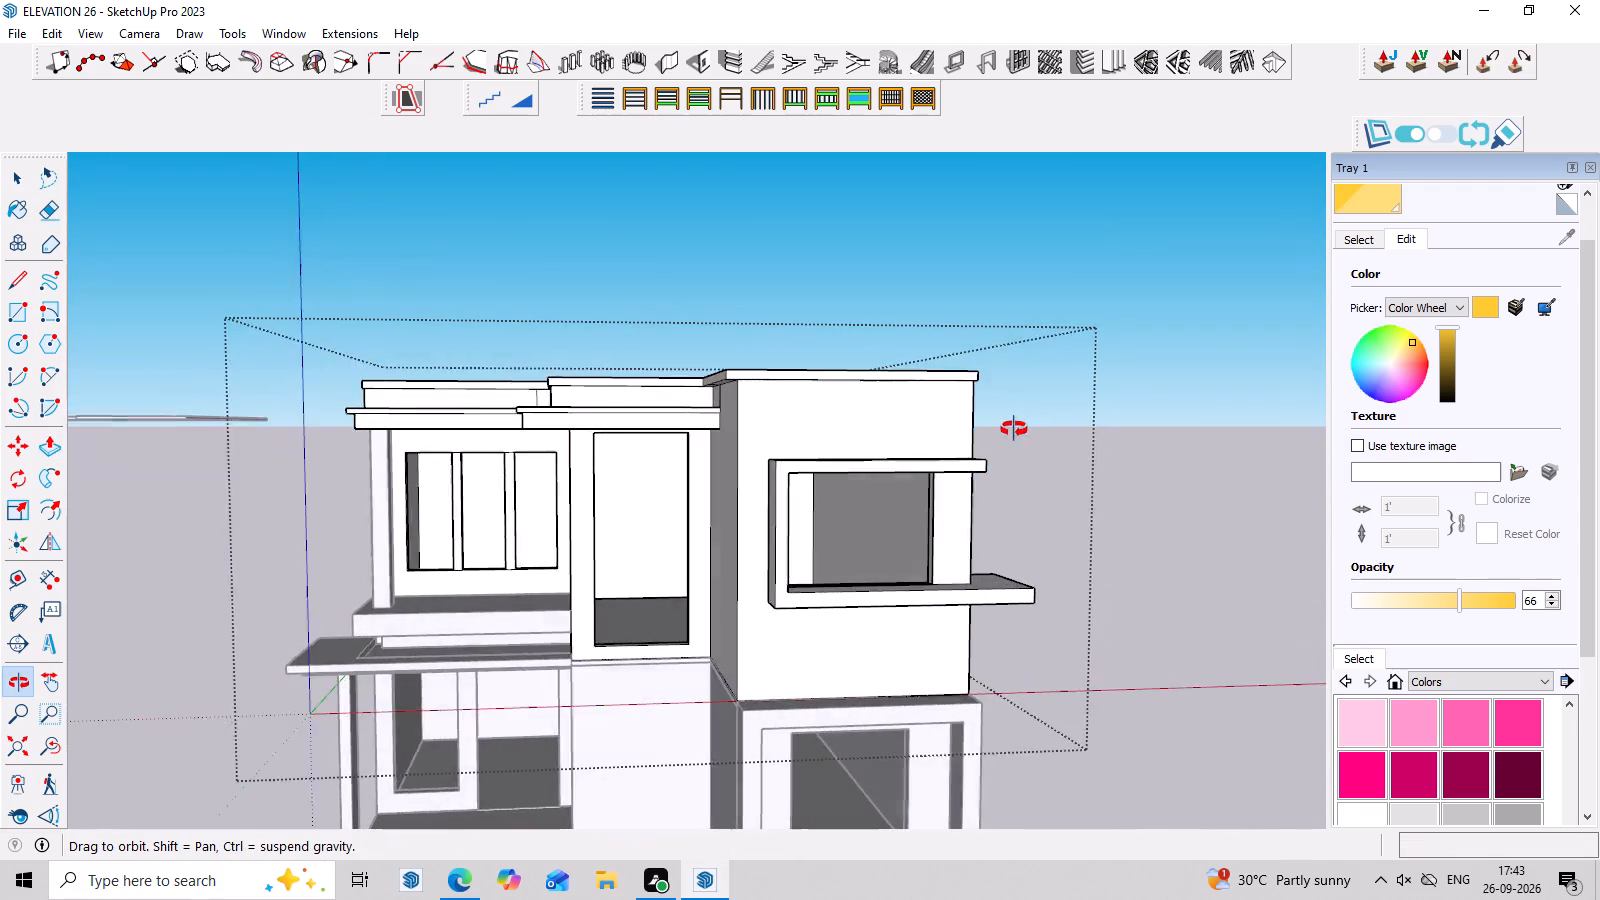
pyautogui.moveTo(1014, 429); pyautogui.dragTo(994, 422, button='middle')
pyautogui.press('Escape')
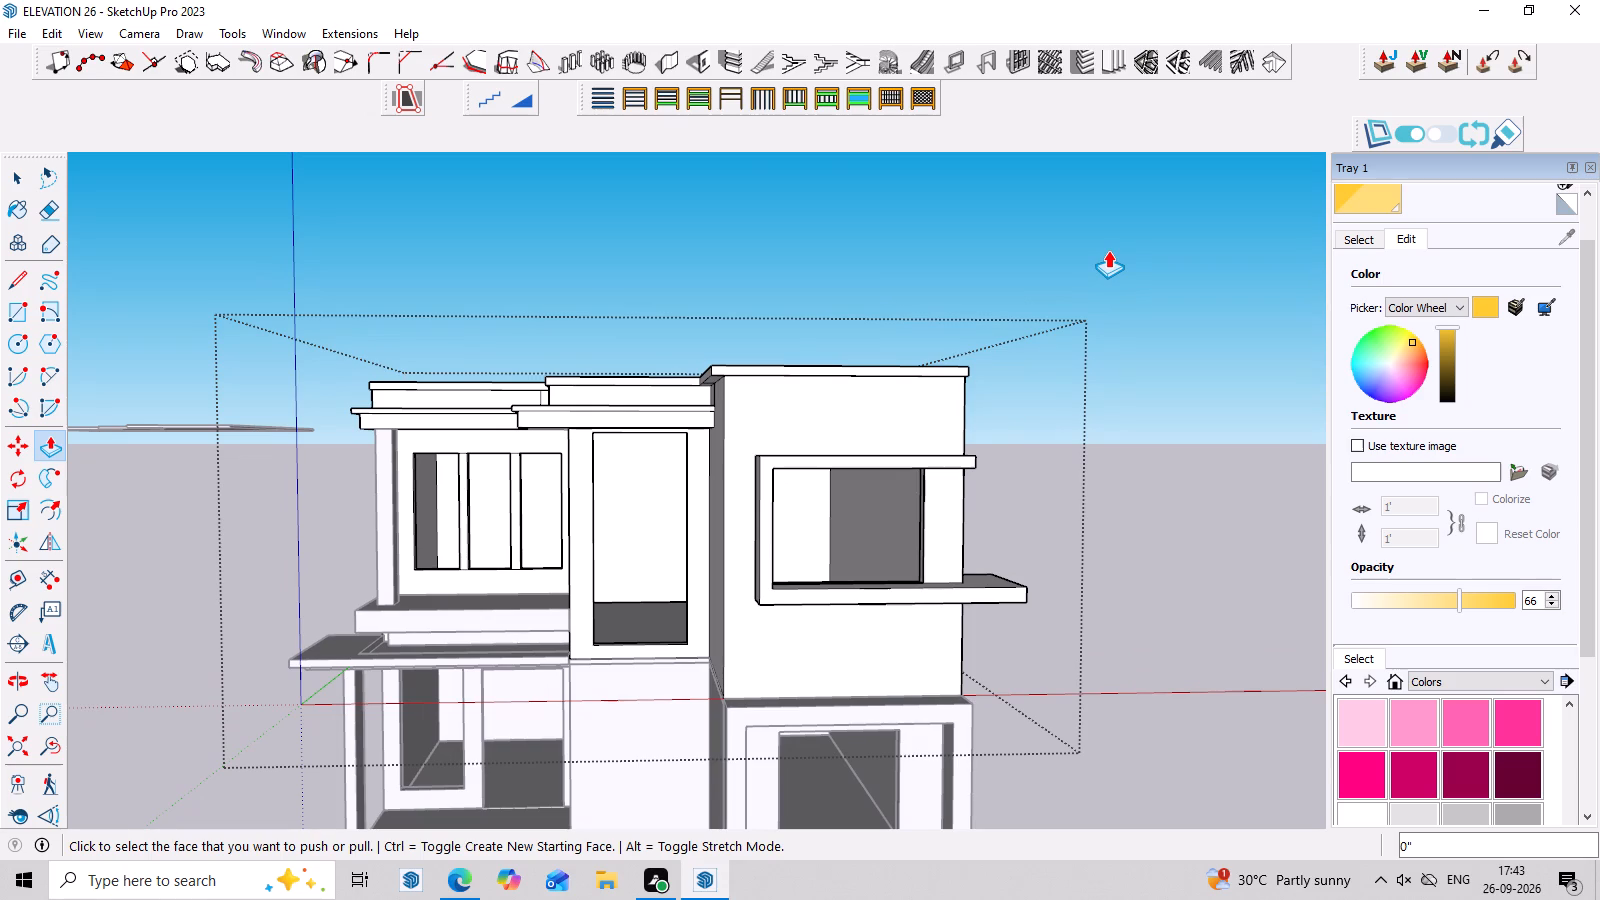
pyautogui.moveTo(1108, 250); pyautogui.dragTo(1108, 399, button='middle')
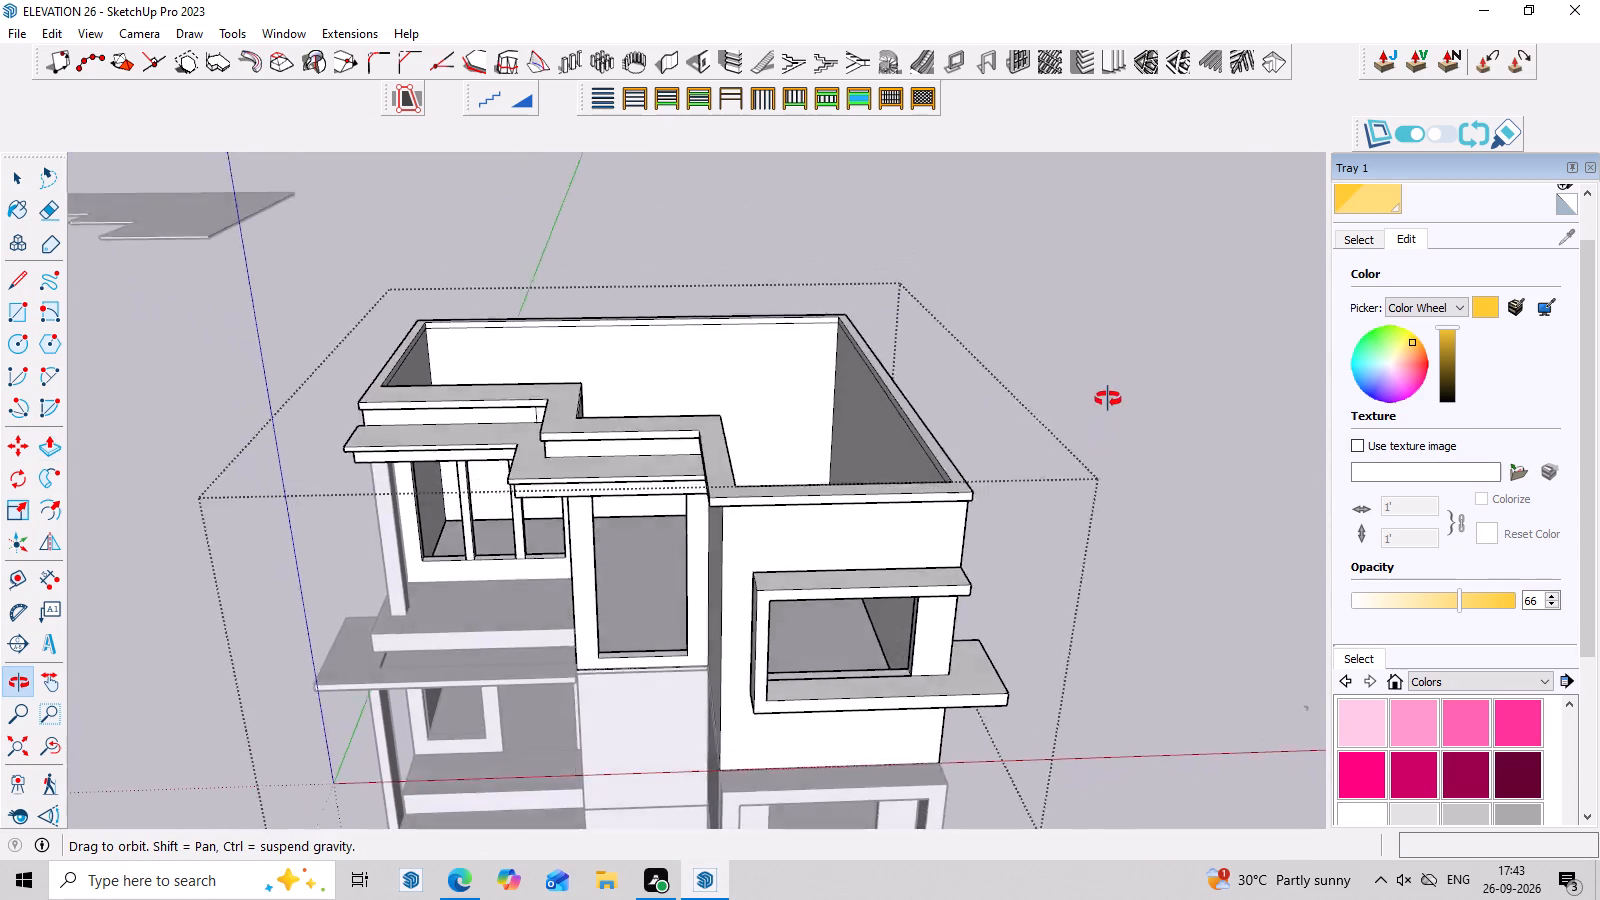
pyautogui.moveTo(1108, 399); pyautogui.dragTo(946, 402, button='middle')
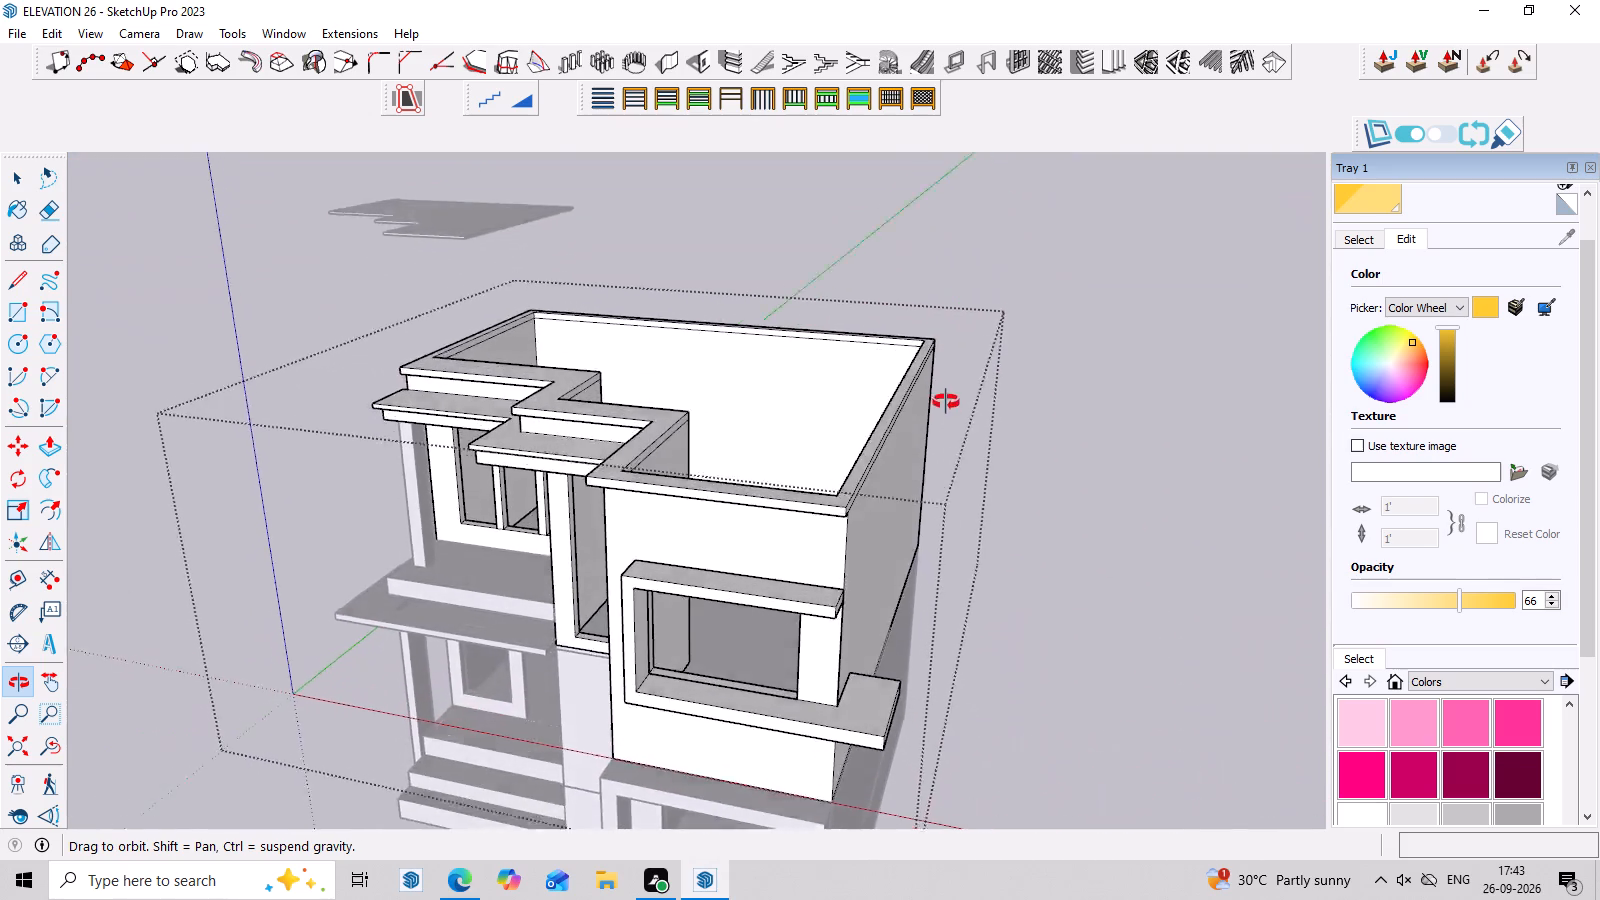
pyautogui.moveTo(946, 402); pyautogui.dragTo(1134, 407, button='middle')
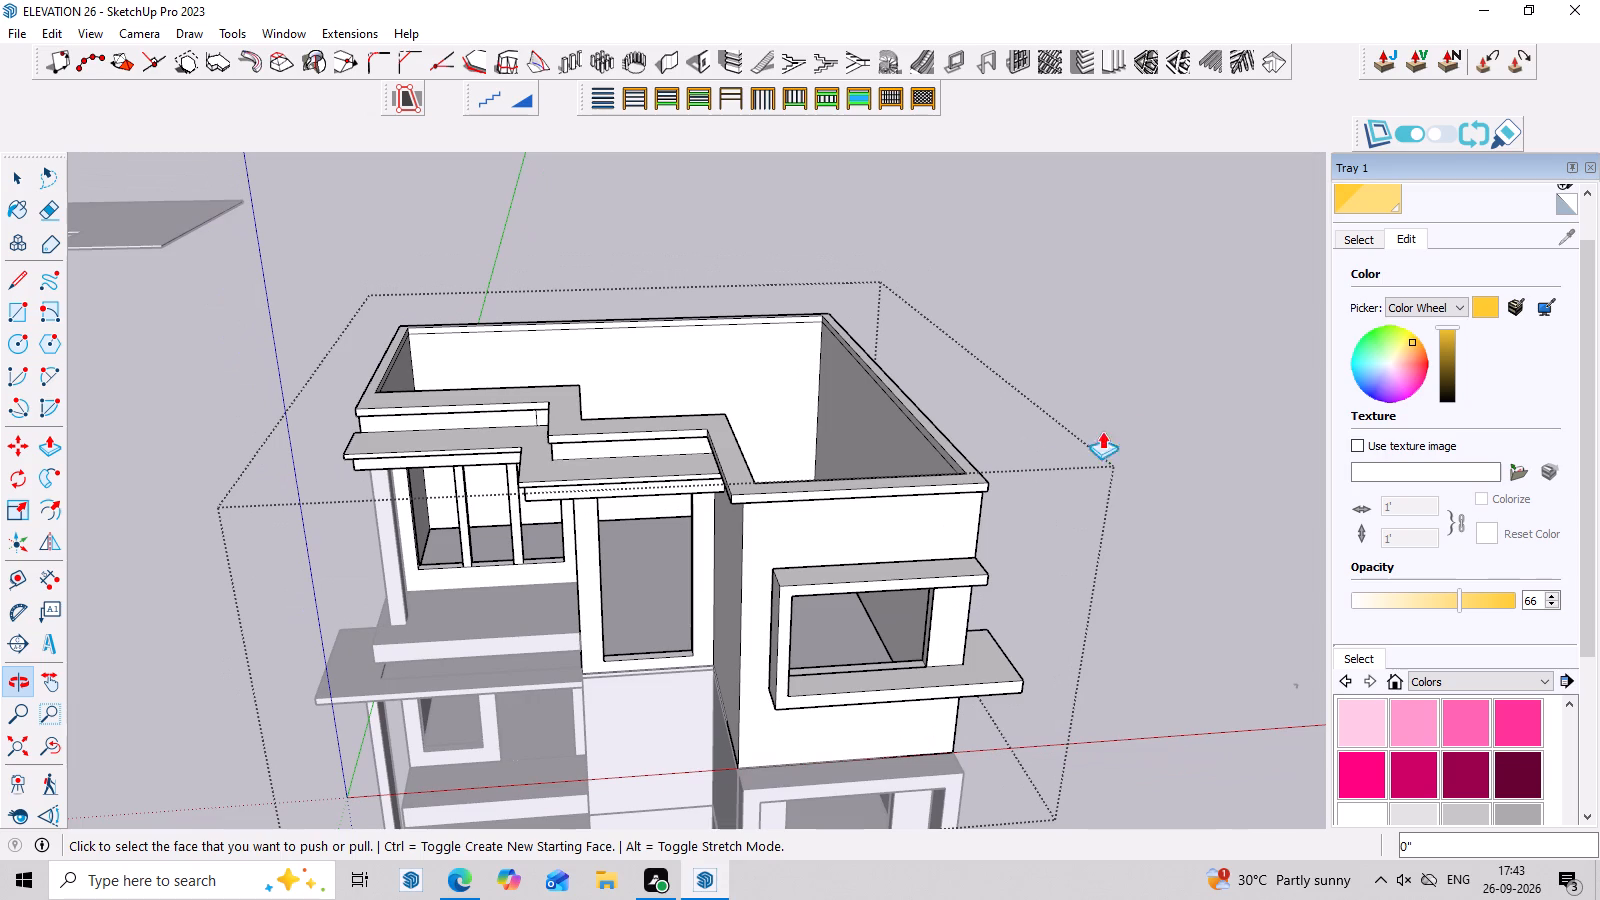
pyautogui.press('space')
pyautogui.tripleClick(970, 482)
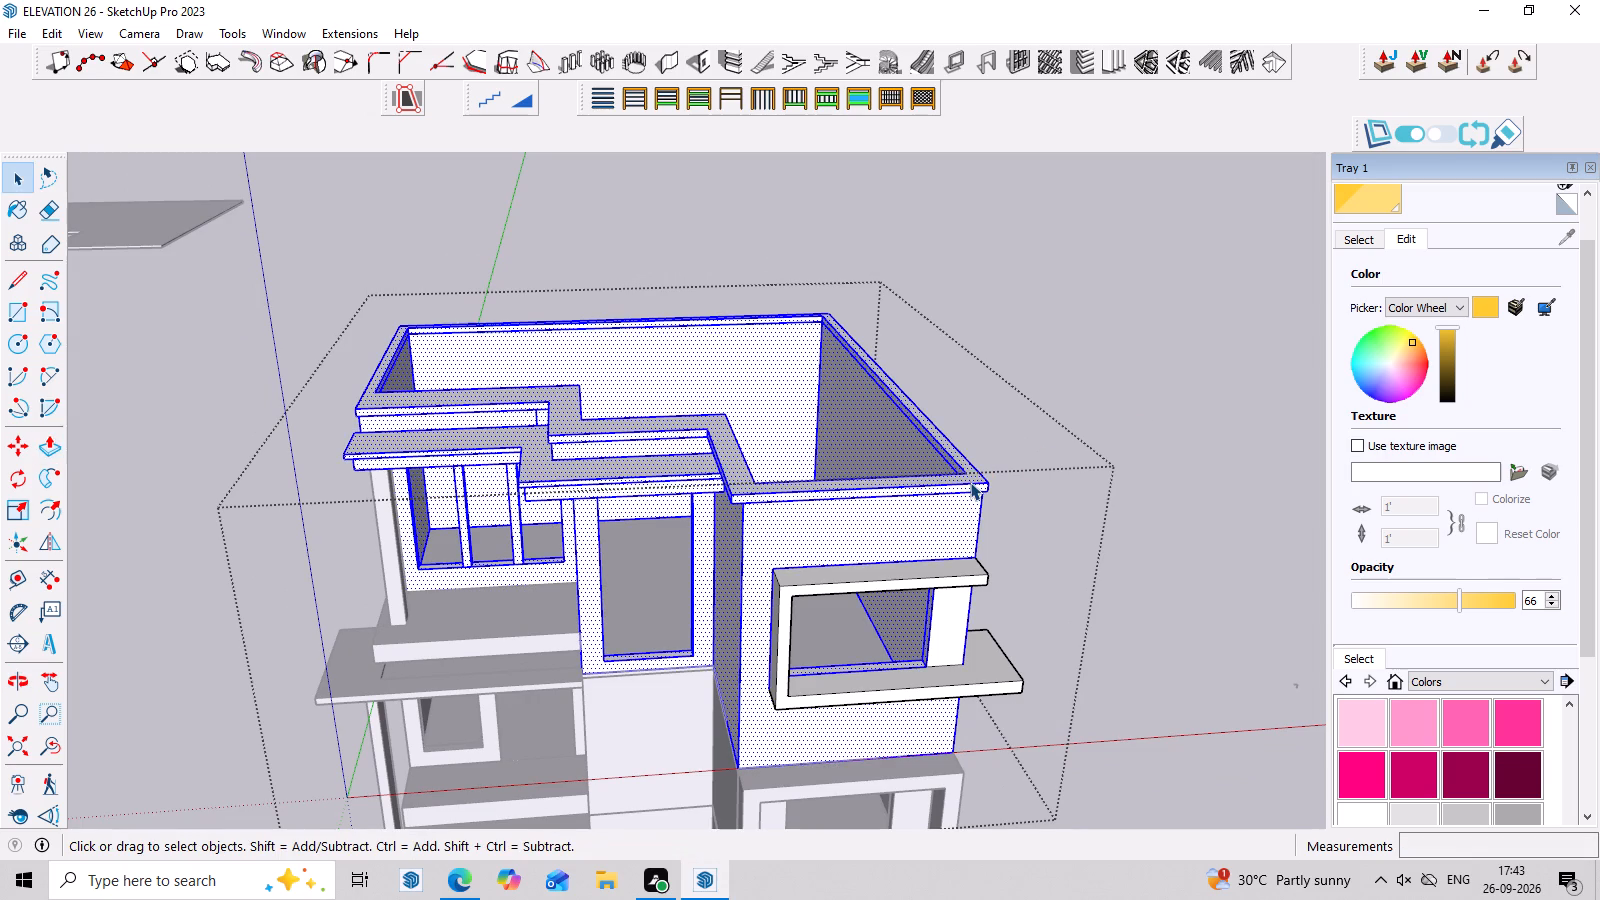
pyautogui.moveTo(970, 482); pyautogui.dragTo(941, 487, button='middle')
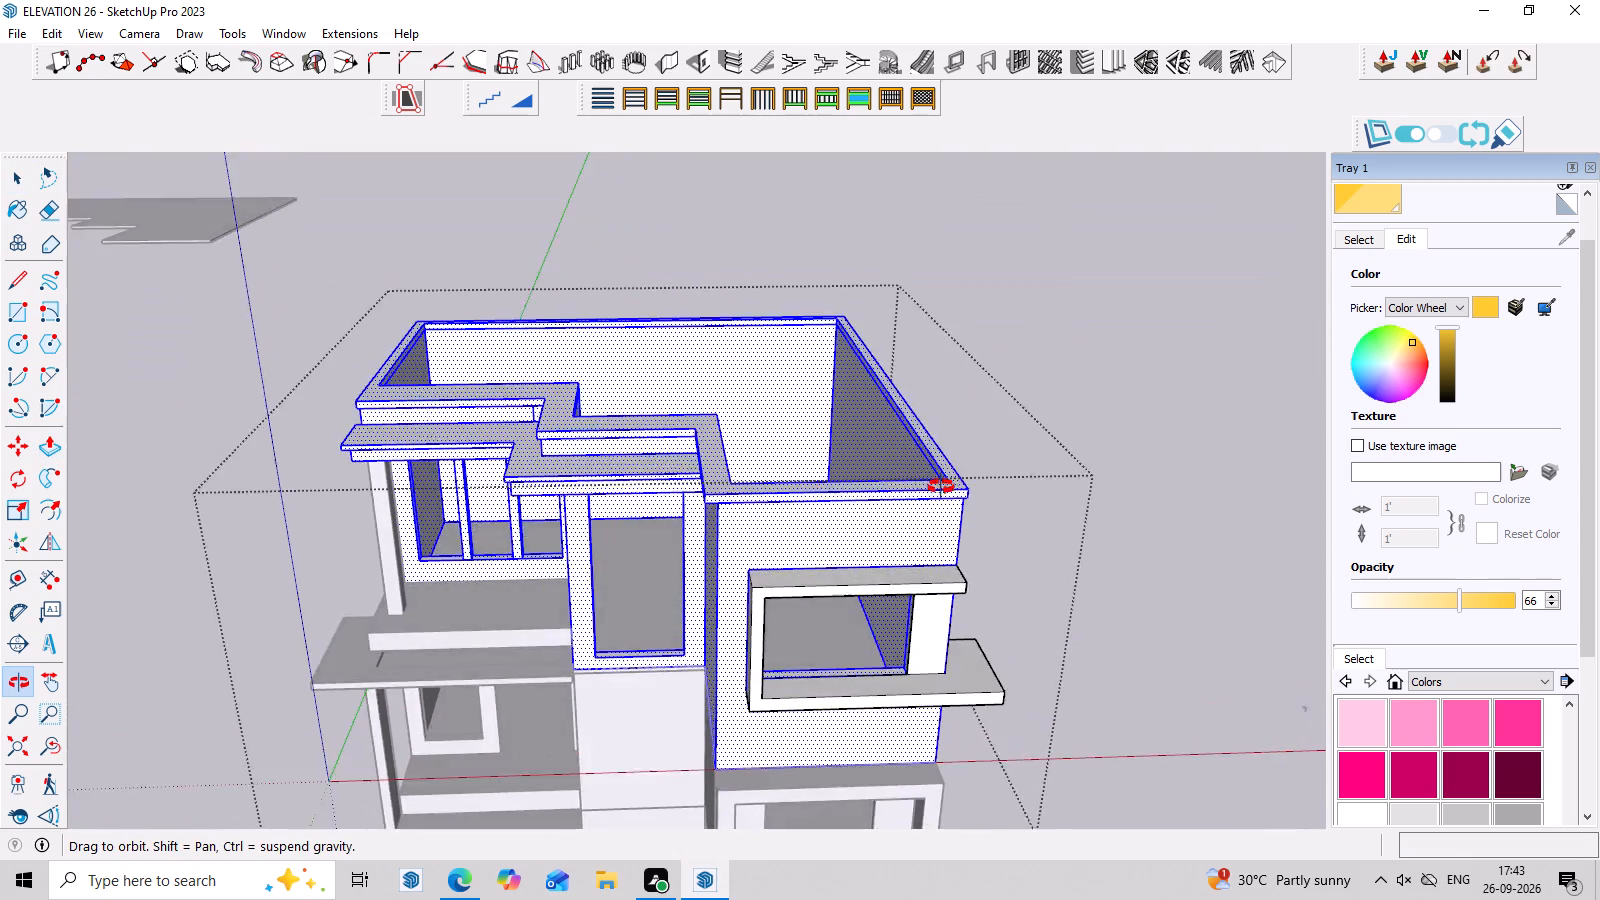
pyautogui.moveTo(941, 487); pyautogui.dragTo(906, 423, button='middle')
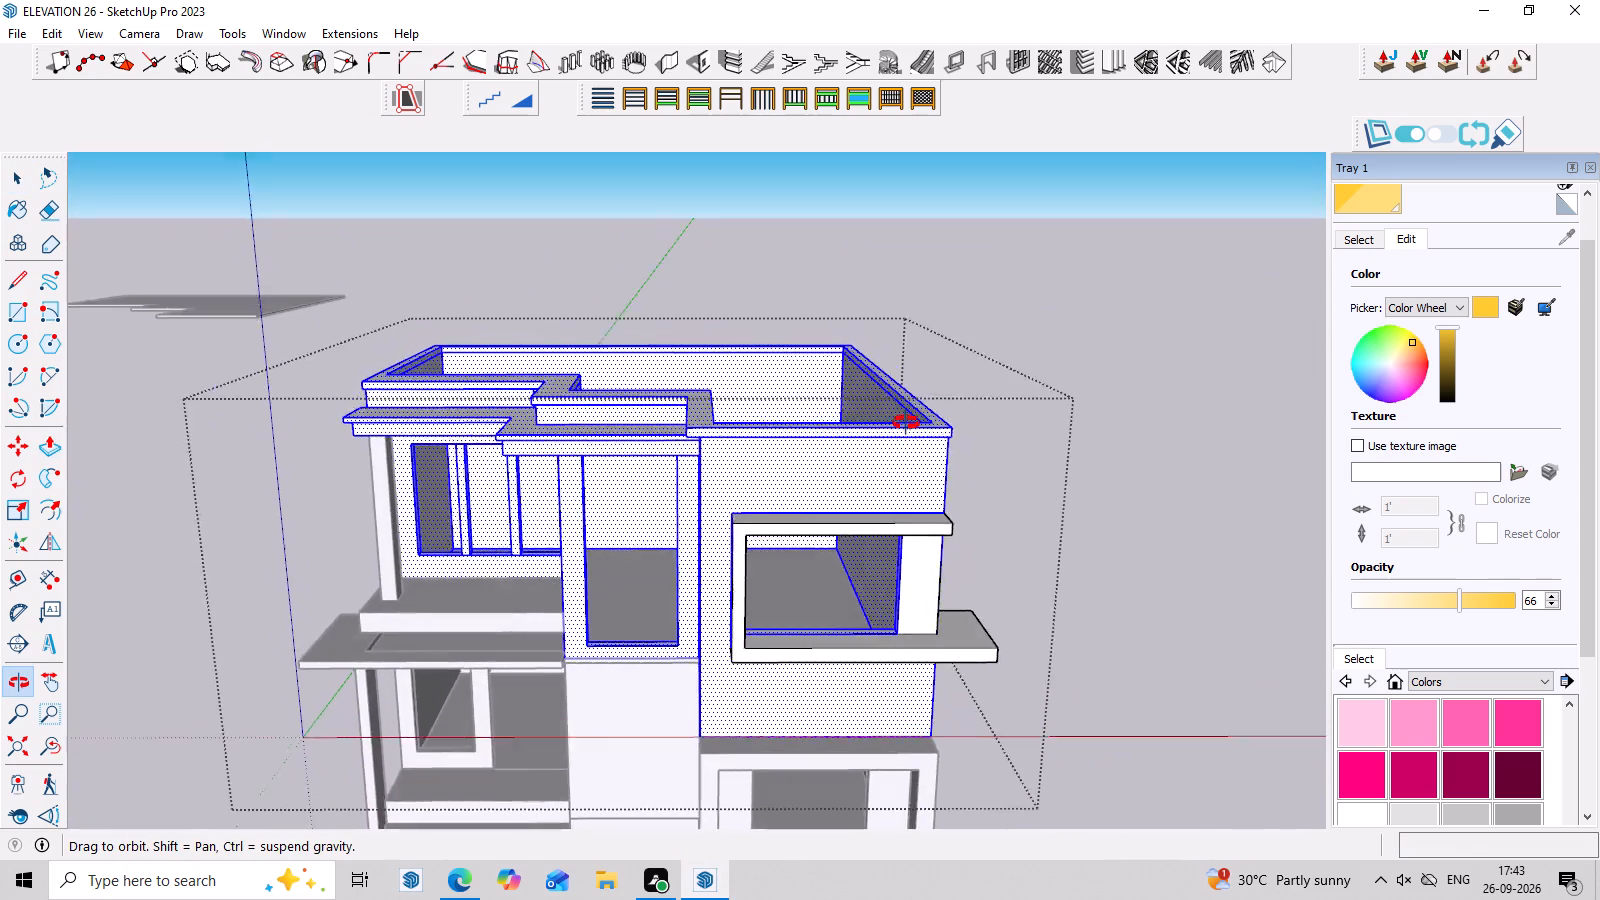
pyautogui.moveTo(906, 423); pyautogui.dragTo(1003, 544, button='middle')
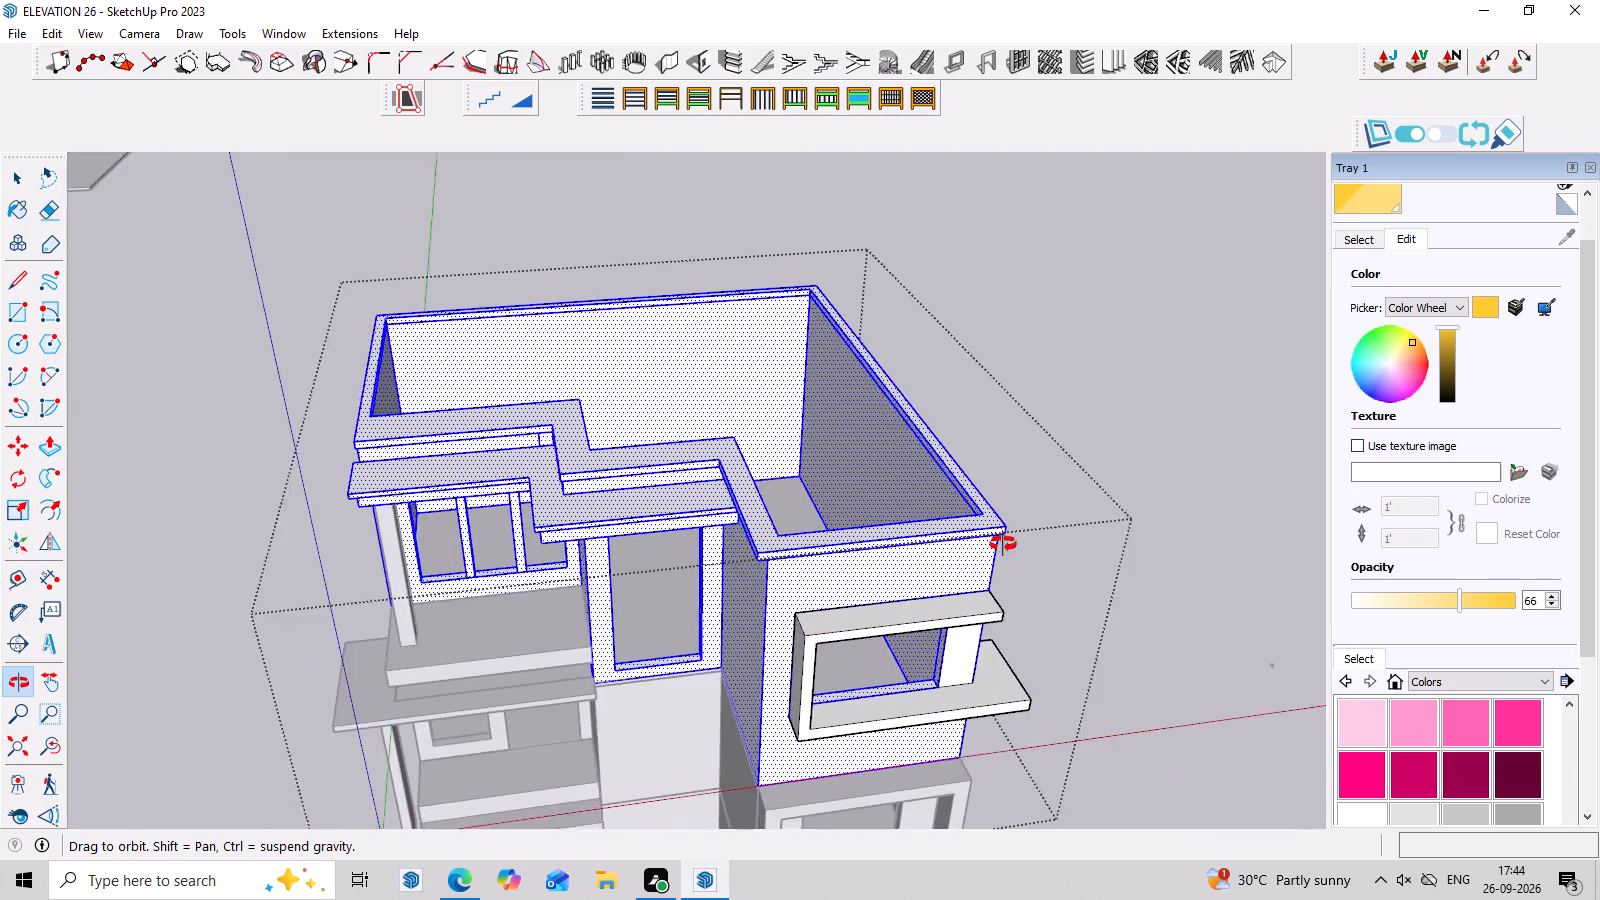
pyautogui.moveTo(1003, 544); pyautogui.dragTo(1007, 728, button='middle')
pyautogui.scroll(1, 946, 671)
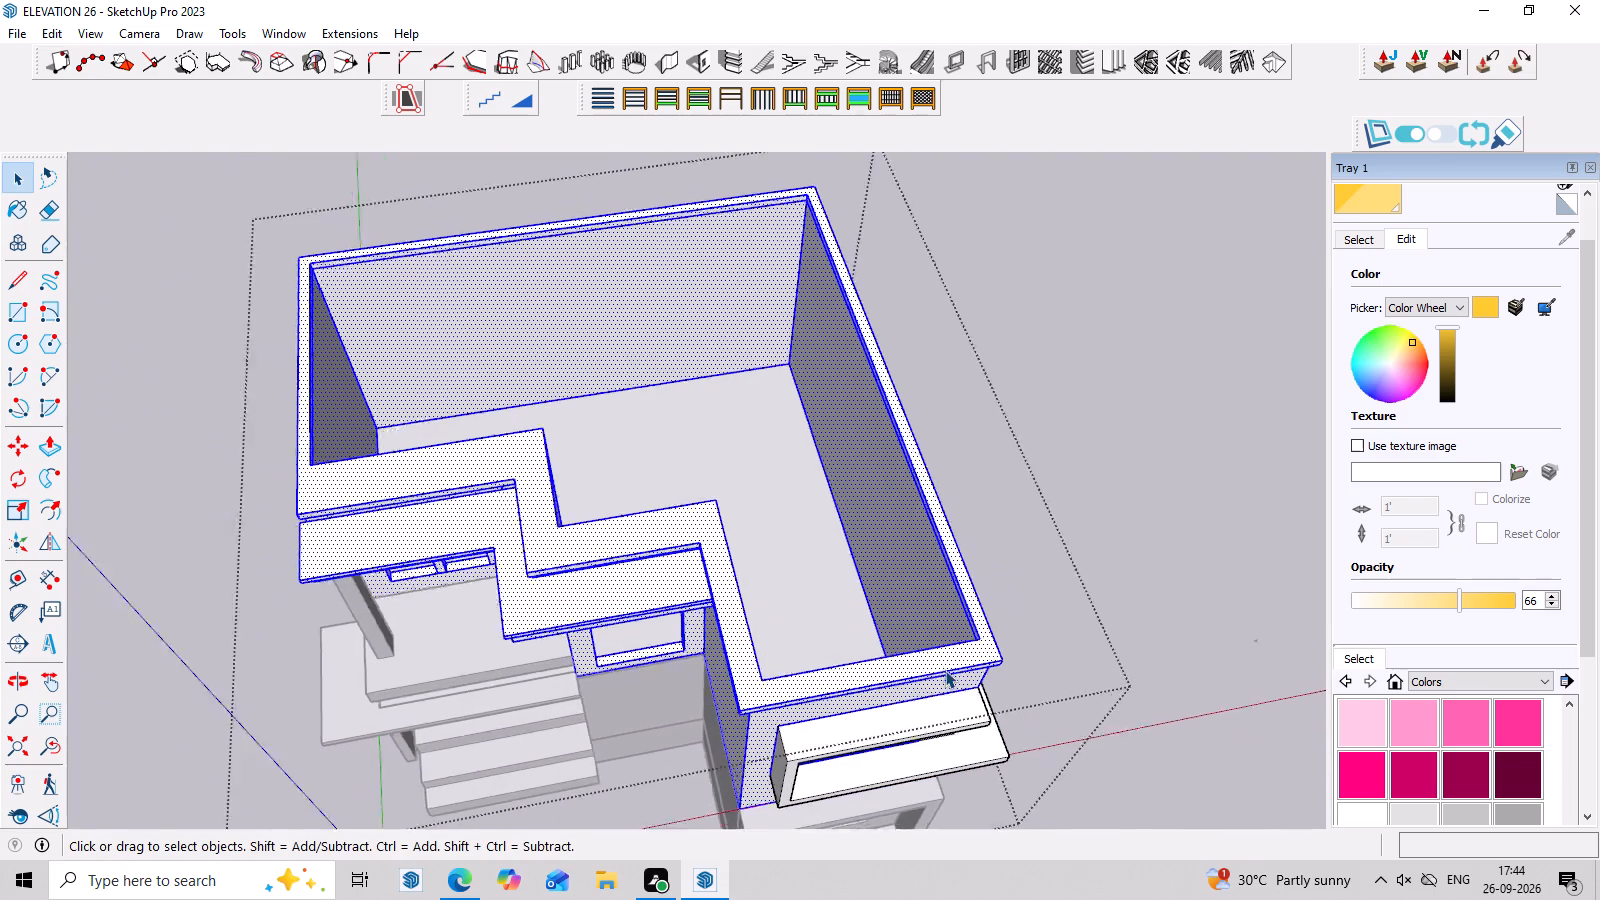
pyautogui.scroll(2, 945, 670)
pyautogui.press('Escape')
# Place a guide line 9" outward from the inner edge of the window block's front parapet top.
pyautogui.moveTo(952, 651); pyautogui.dragTo(904, 651, button='middle')
pyautogui.scroll(3, 894, 662)
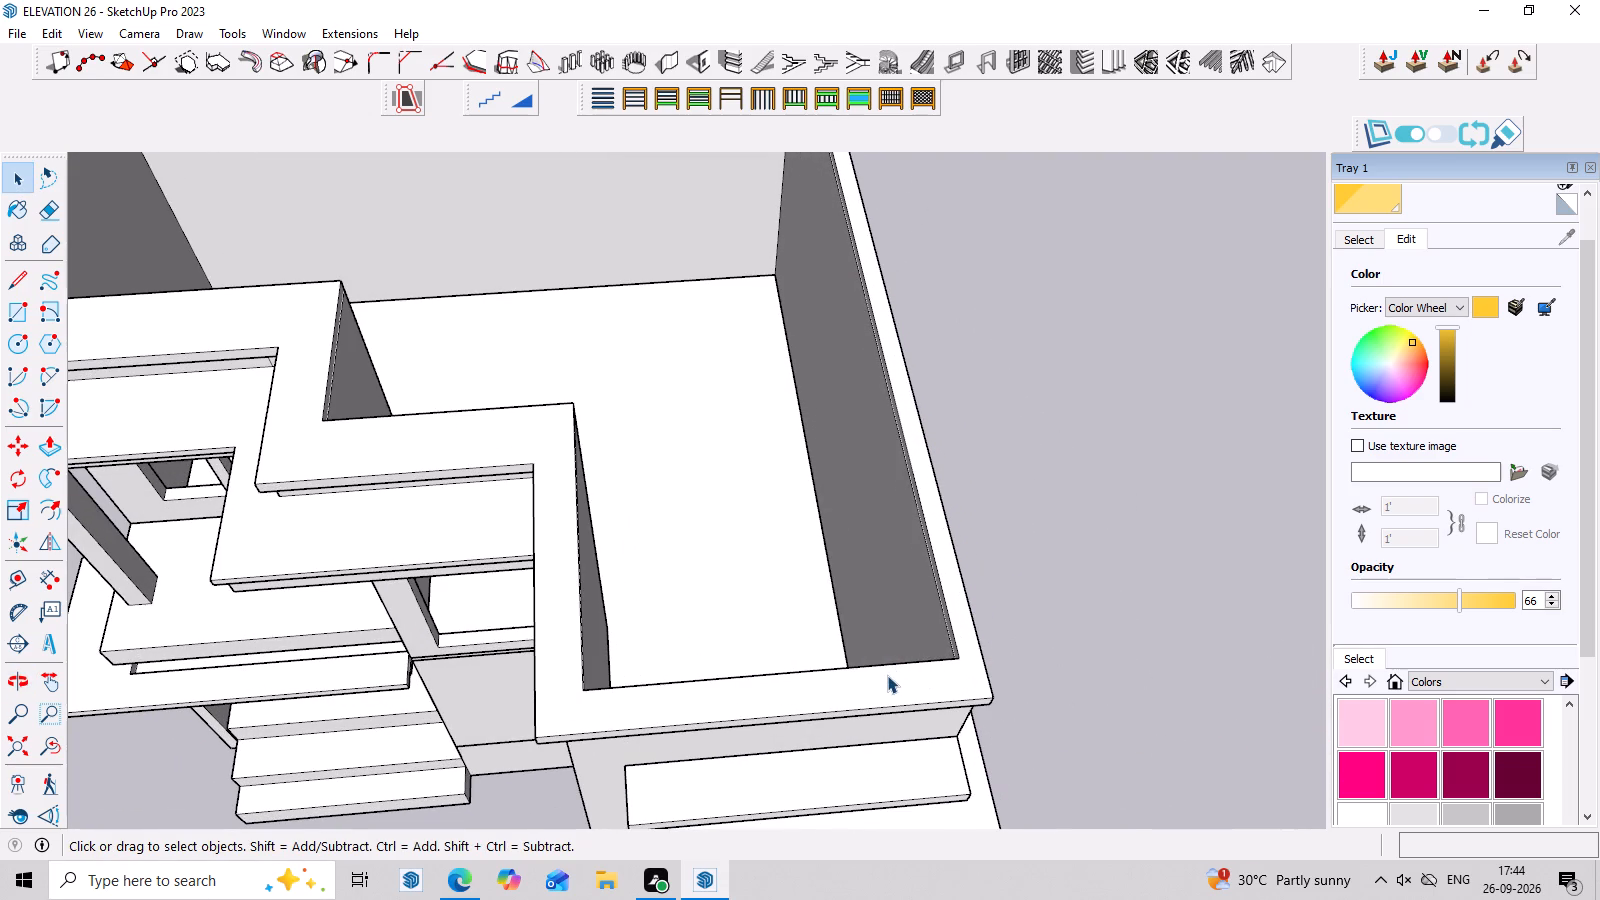
pyautogui.press('t')
pyautogui.scroll(1, 877, 675)
pyautogui.click(878, 661)
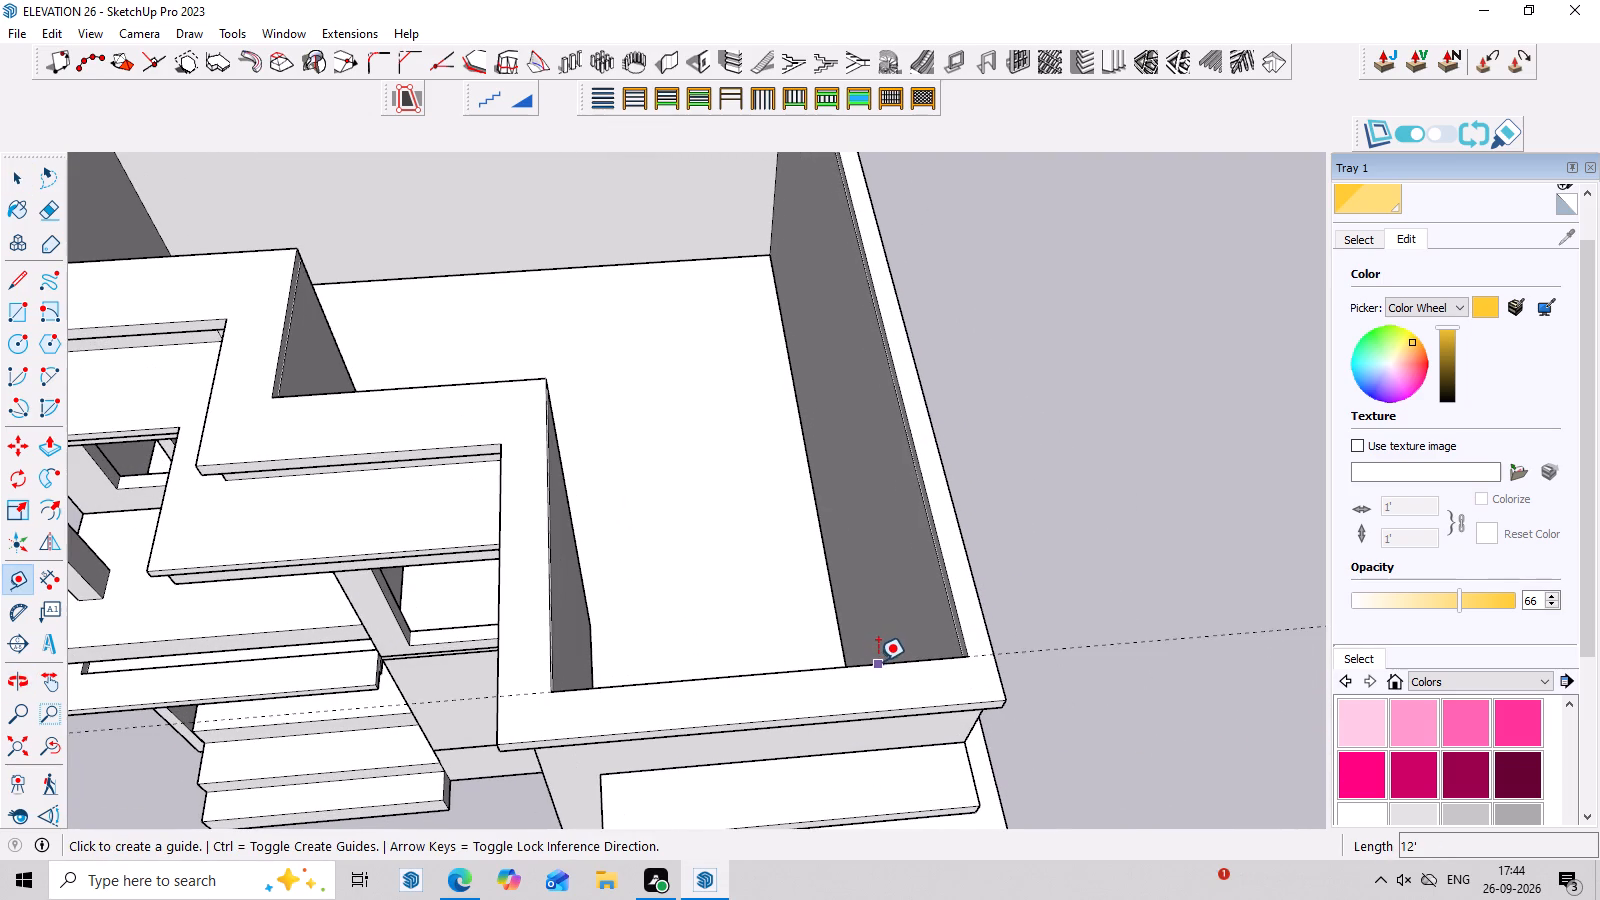
pyautogui.press('9')
pyautogui.press('Return')
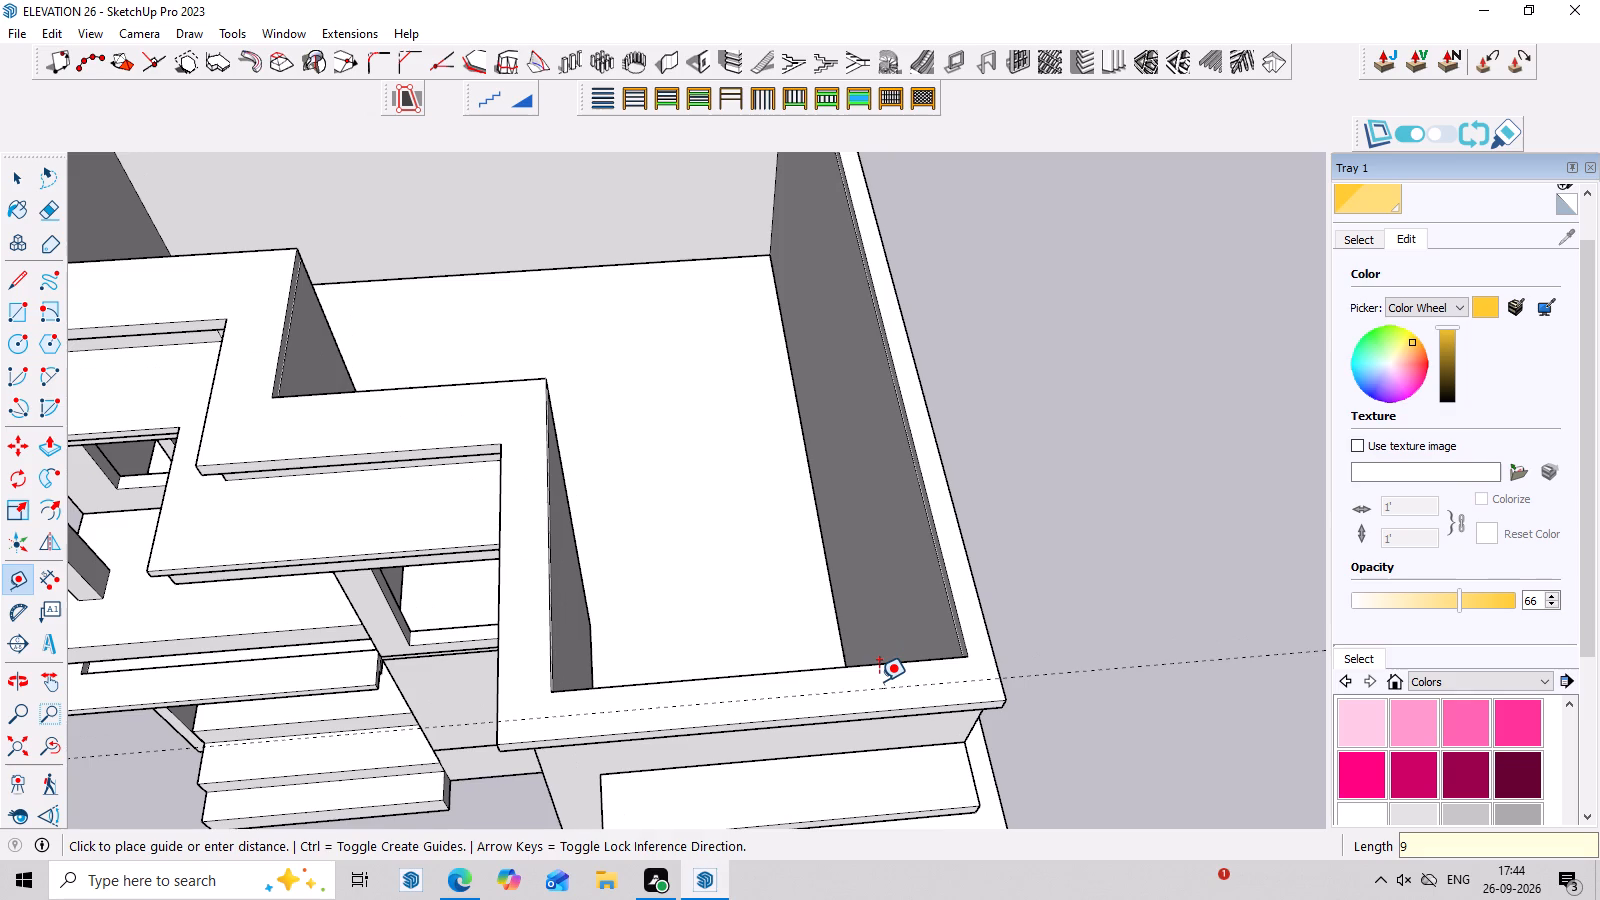
# Place a guide line 9" outward from the inner edge of the window block's side parapet top, next to the recess.
pyautogui.click(542, 526)
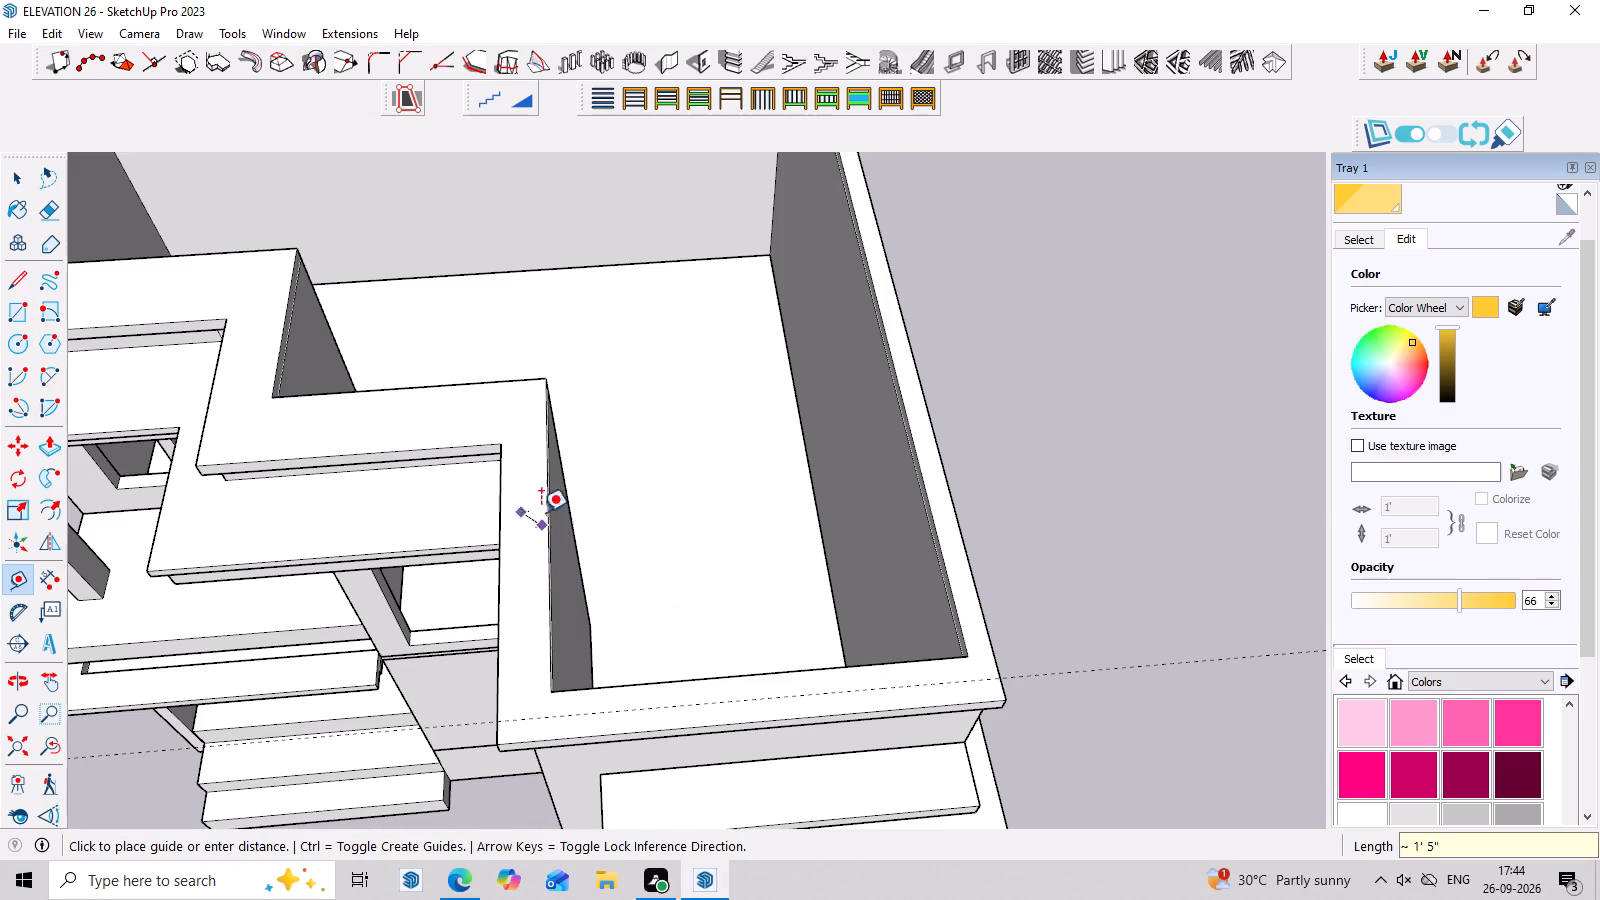
pyautogui.press('Escape')
pyautogui.scroll(5, 540, 544)
pyautogui.click(558, 582)
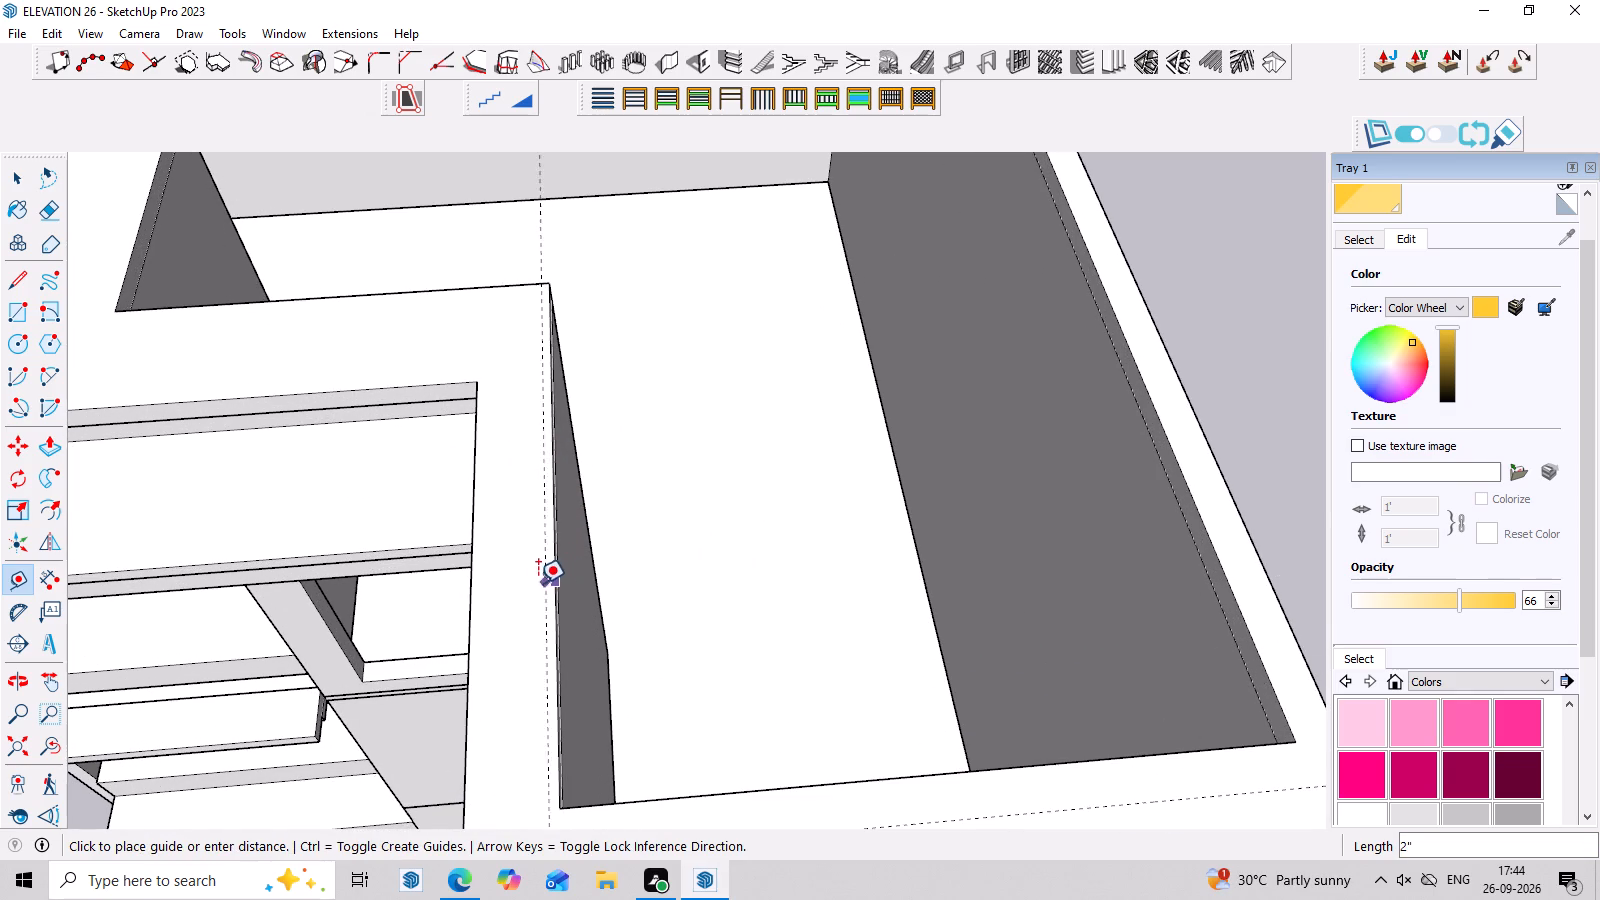
pyautogui.press('9')
pyautogui.press('Return')
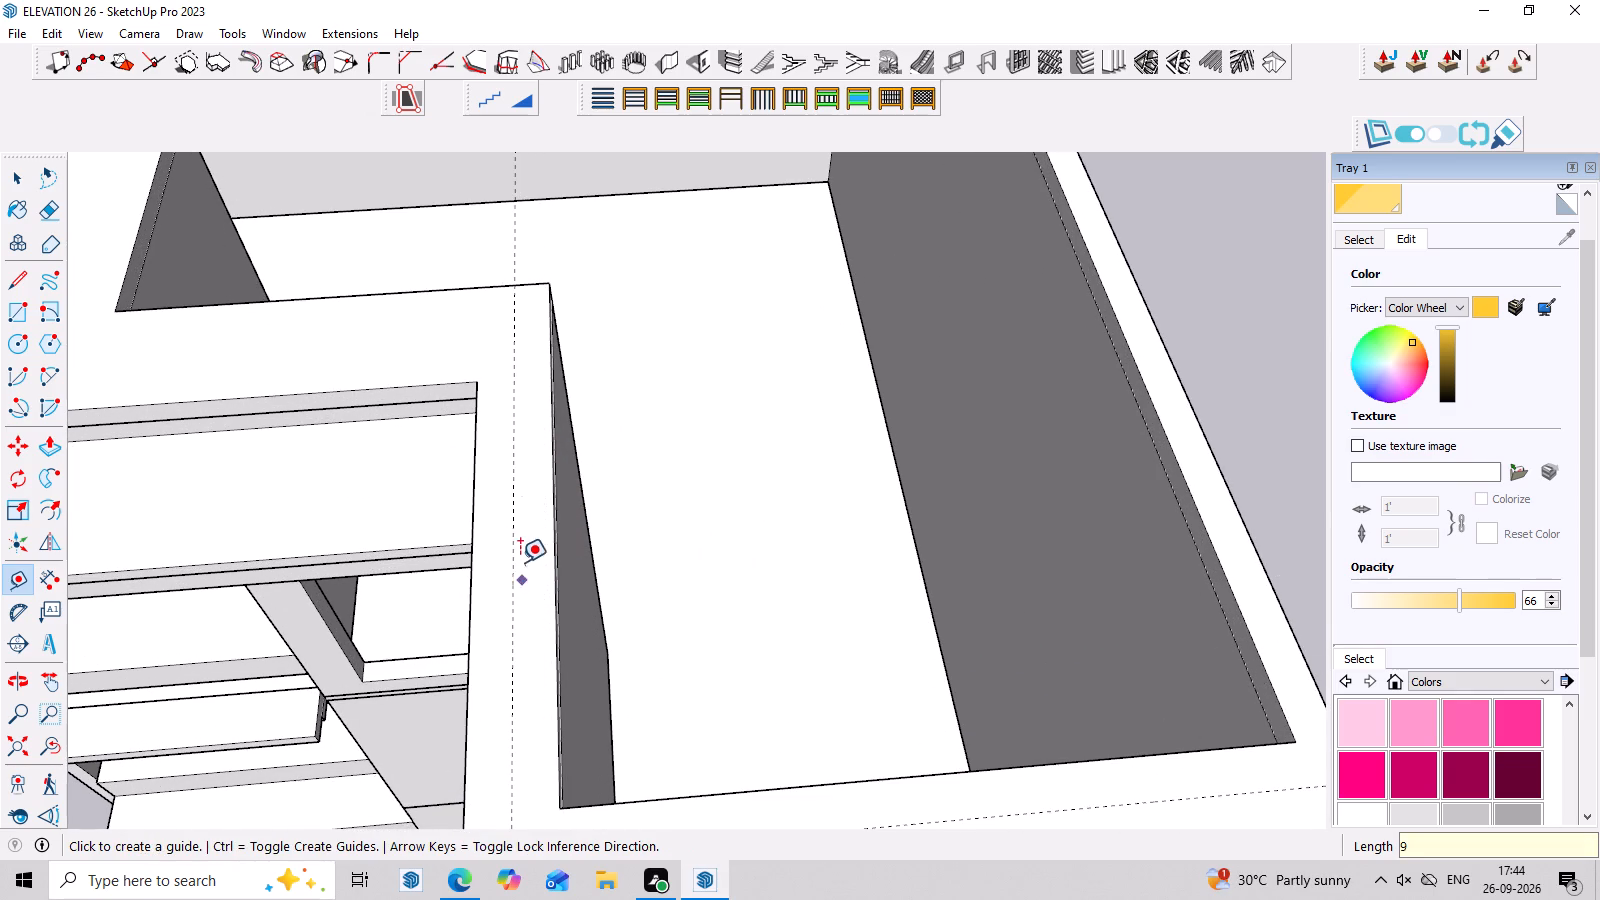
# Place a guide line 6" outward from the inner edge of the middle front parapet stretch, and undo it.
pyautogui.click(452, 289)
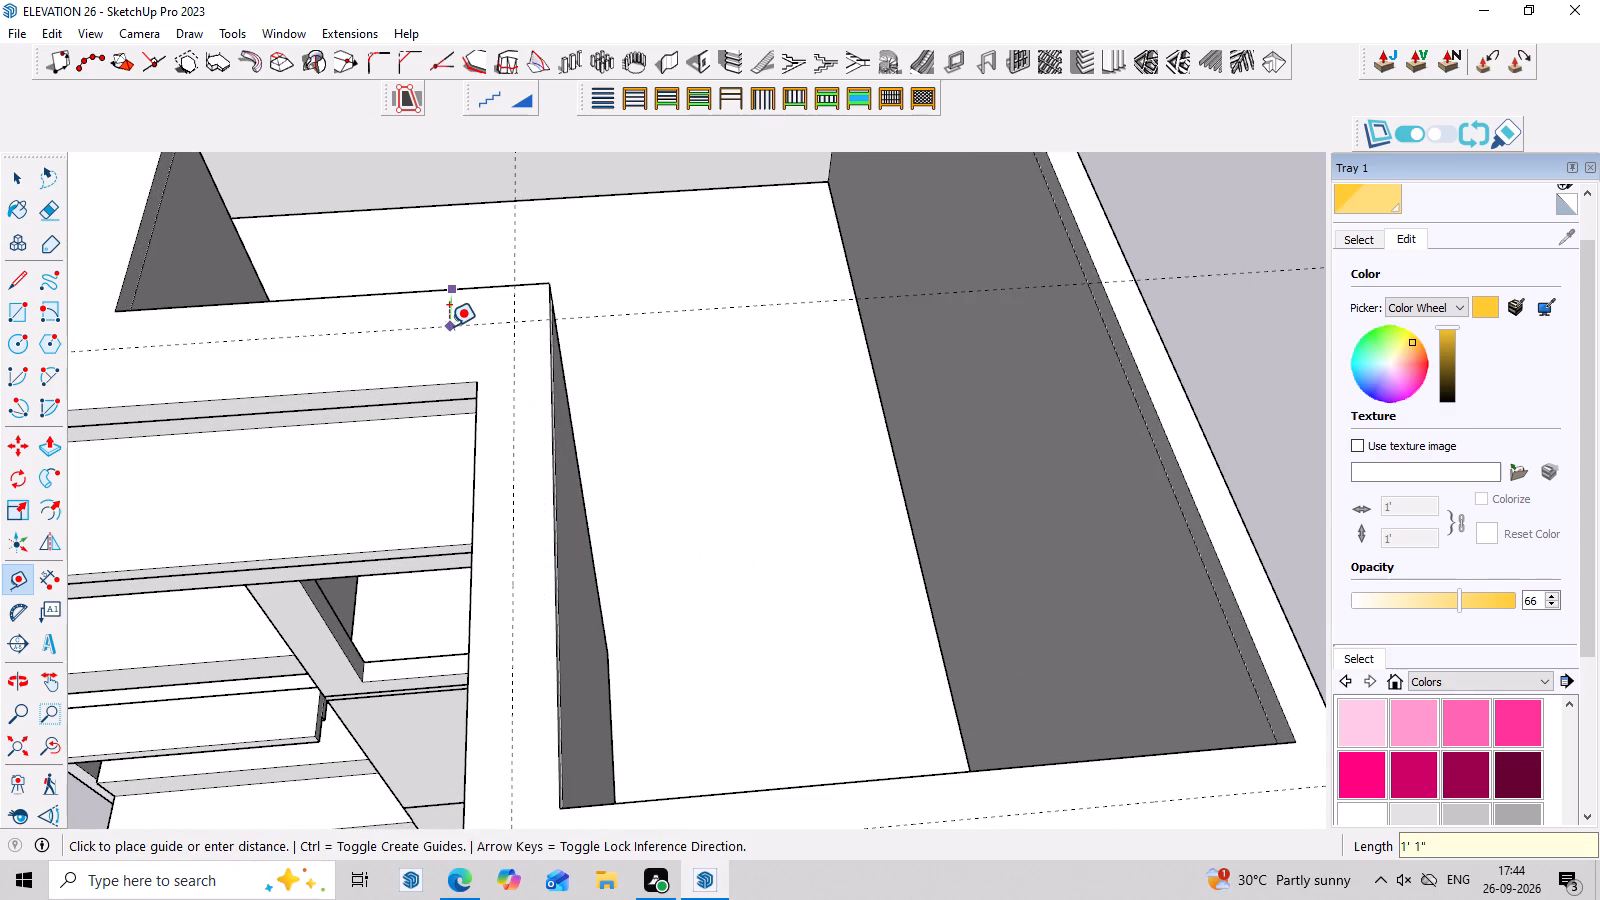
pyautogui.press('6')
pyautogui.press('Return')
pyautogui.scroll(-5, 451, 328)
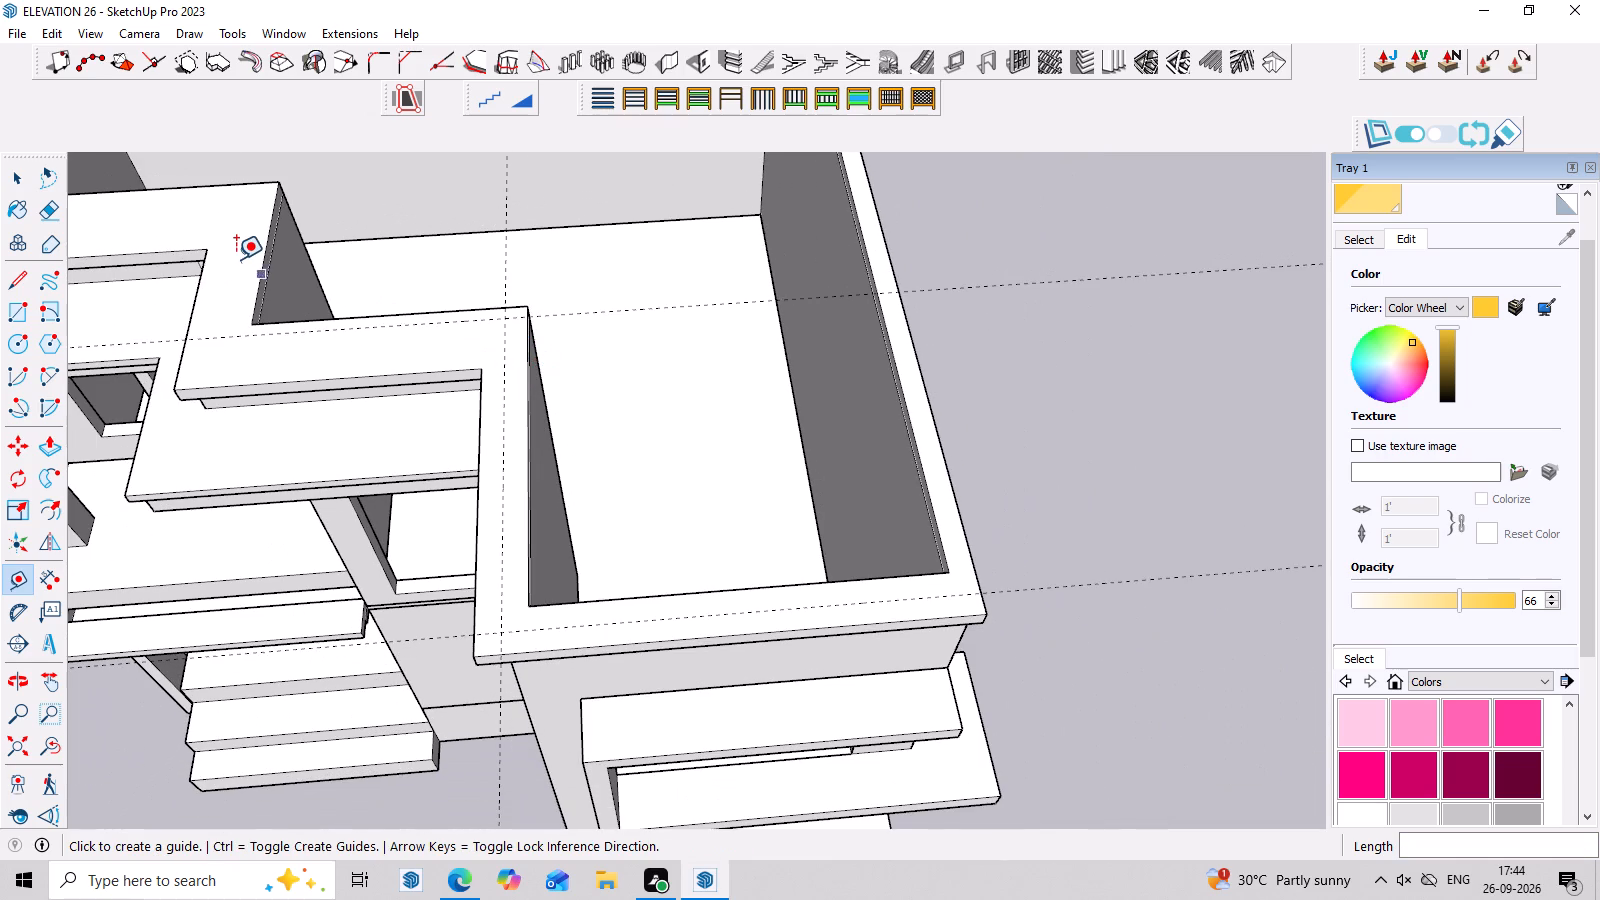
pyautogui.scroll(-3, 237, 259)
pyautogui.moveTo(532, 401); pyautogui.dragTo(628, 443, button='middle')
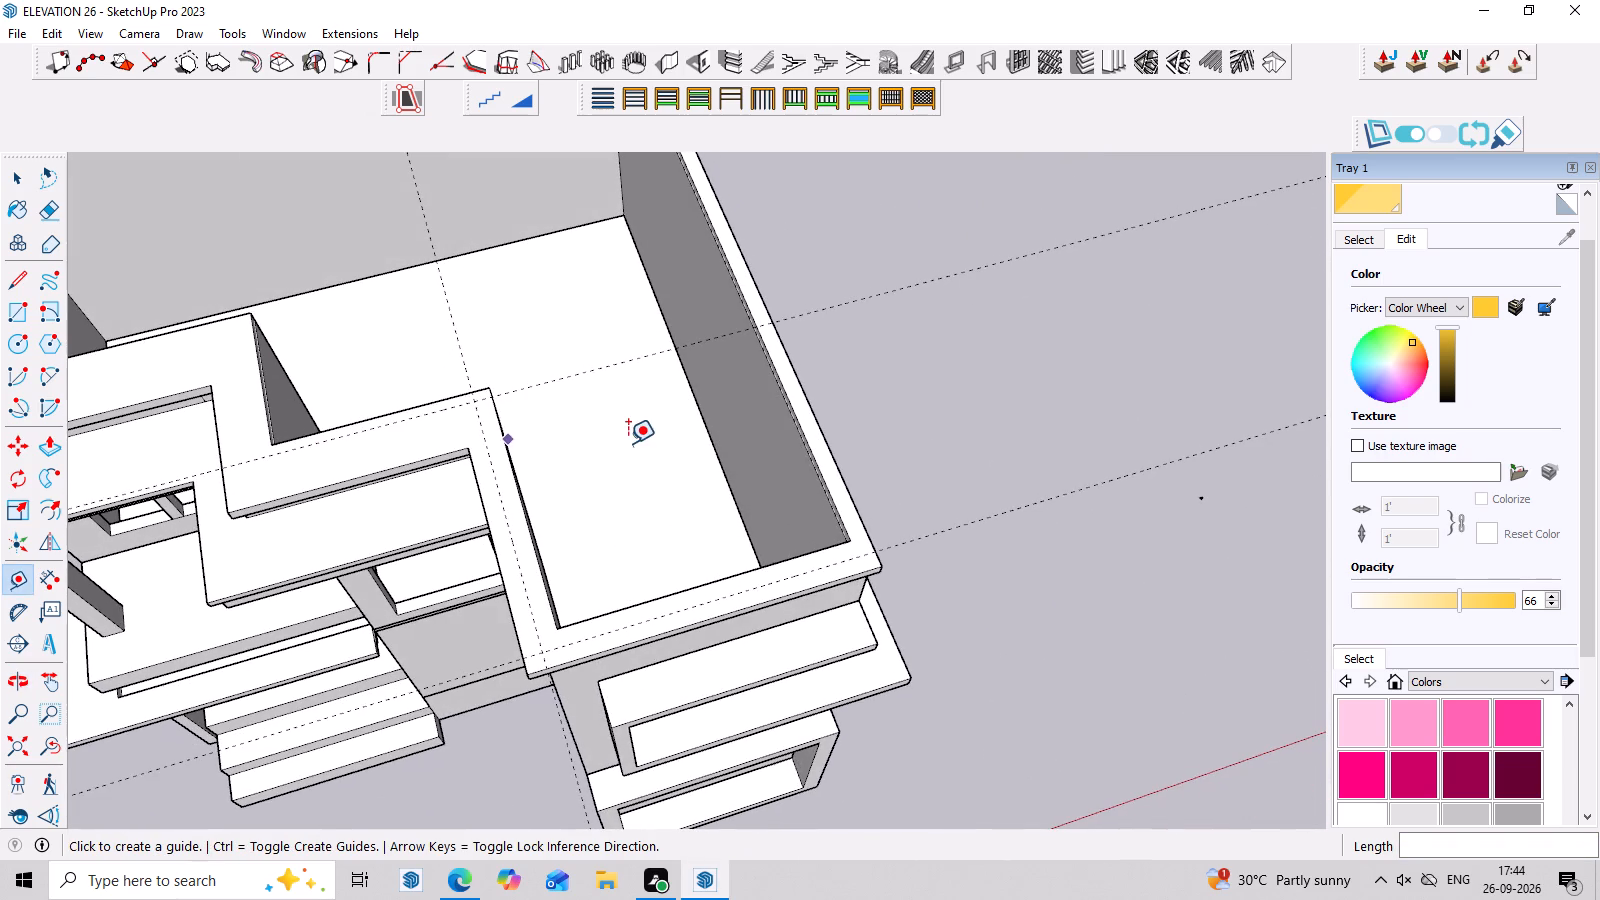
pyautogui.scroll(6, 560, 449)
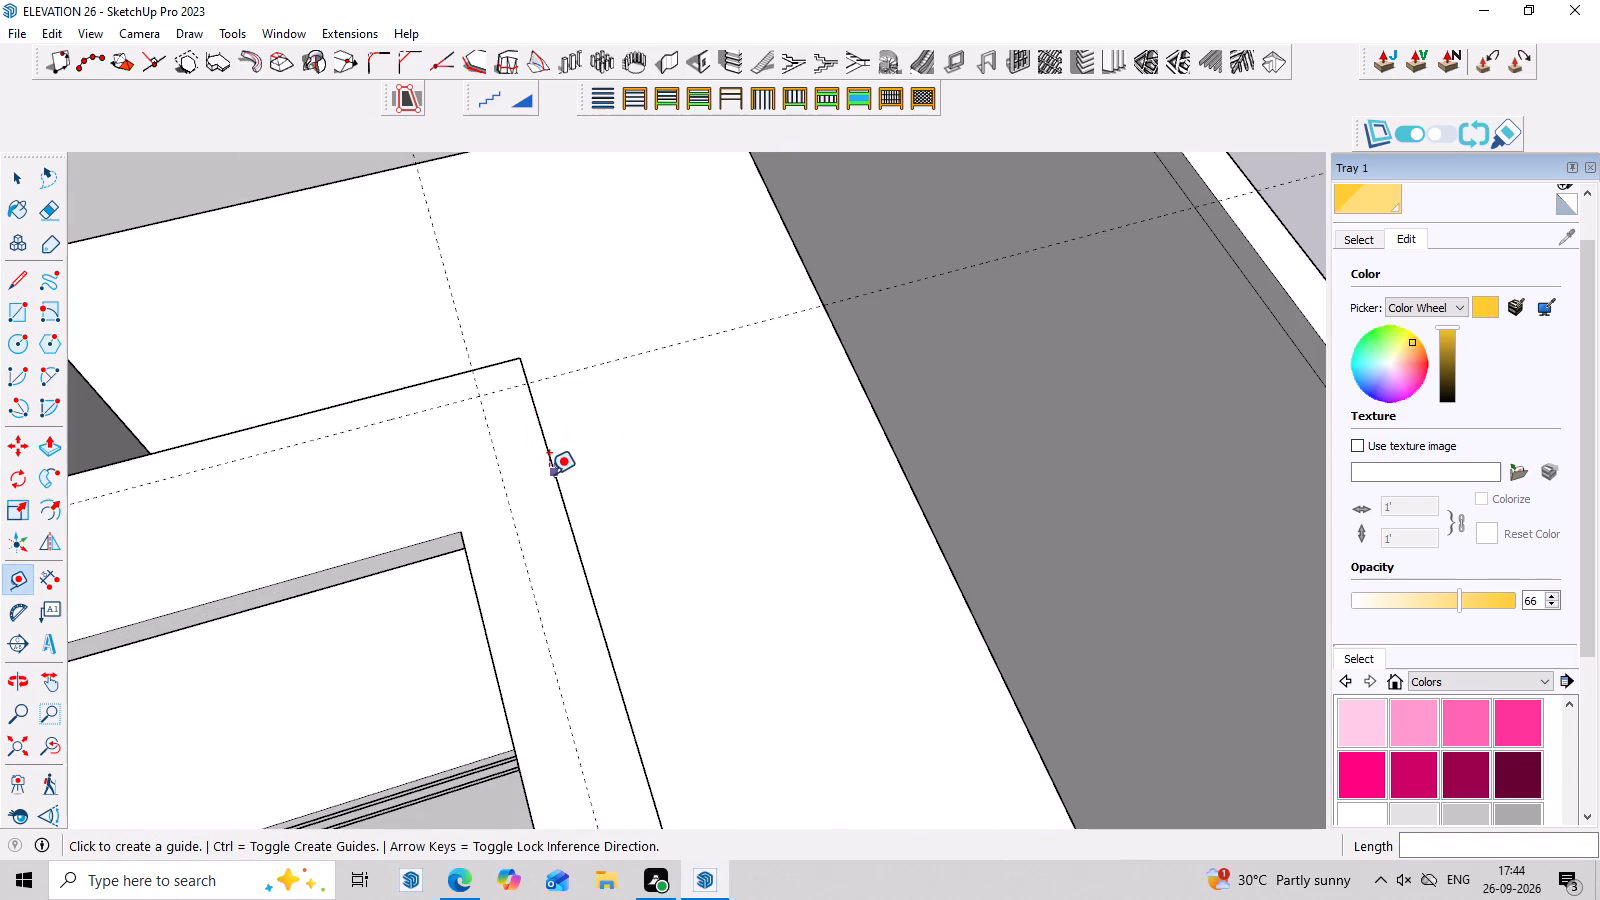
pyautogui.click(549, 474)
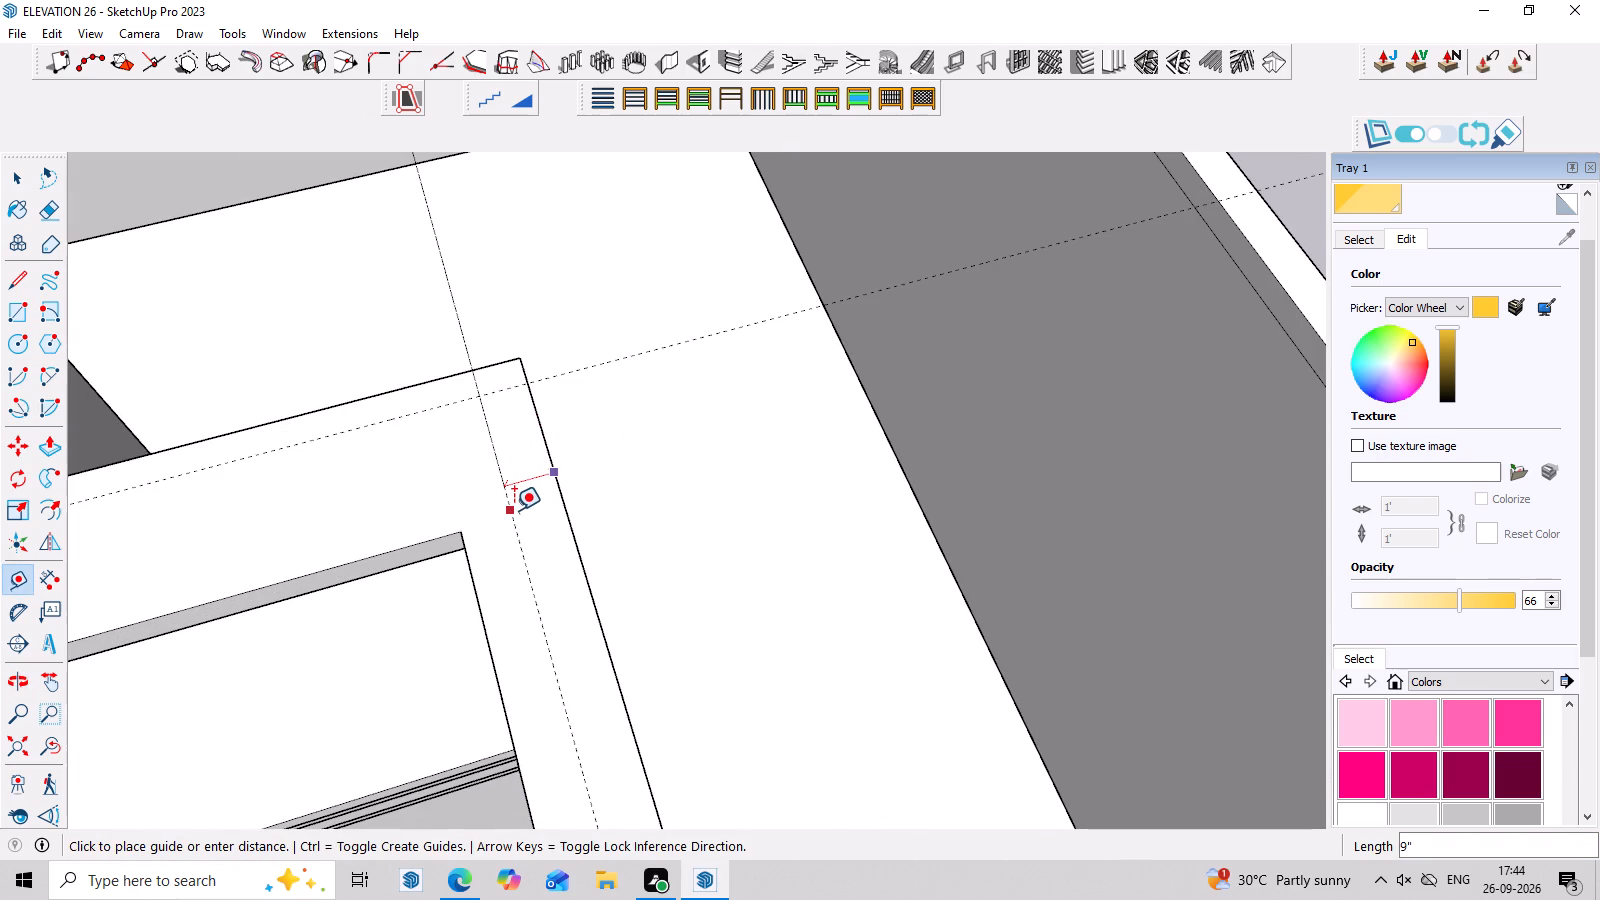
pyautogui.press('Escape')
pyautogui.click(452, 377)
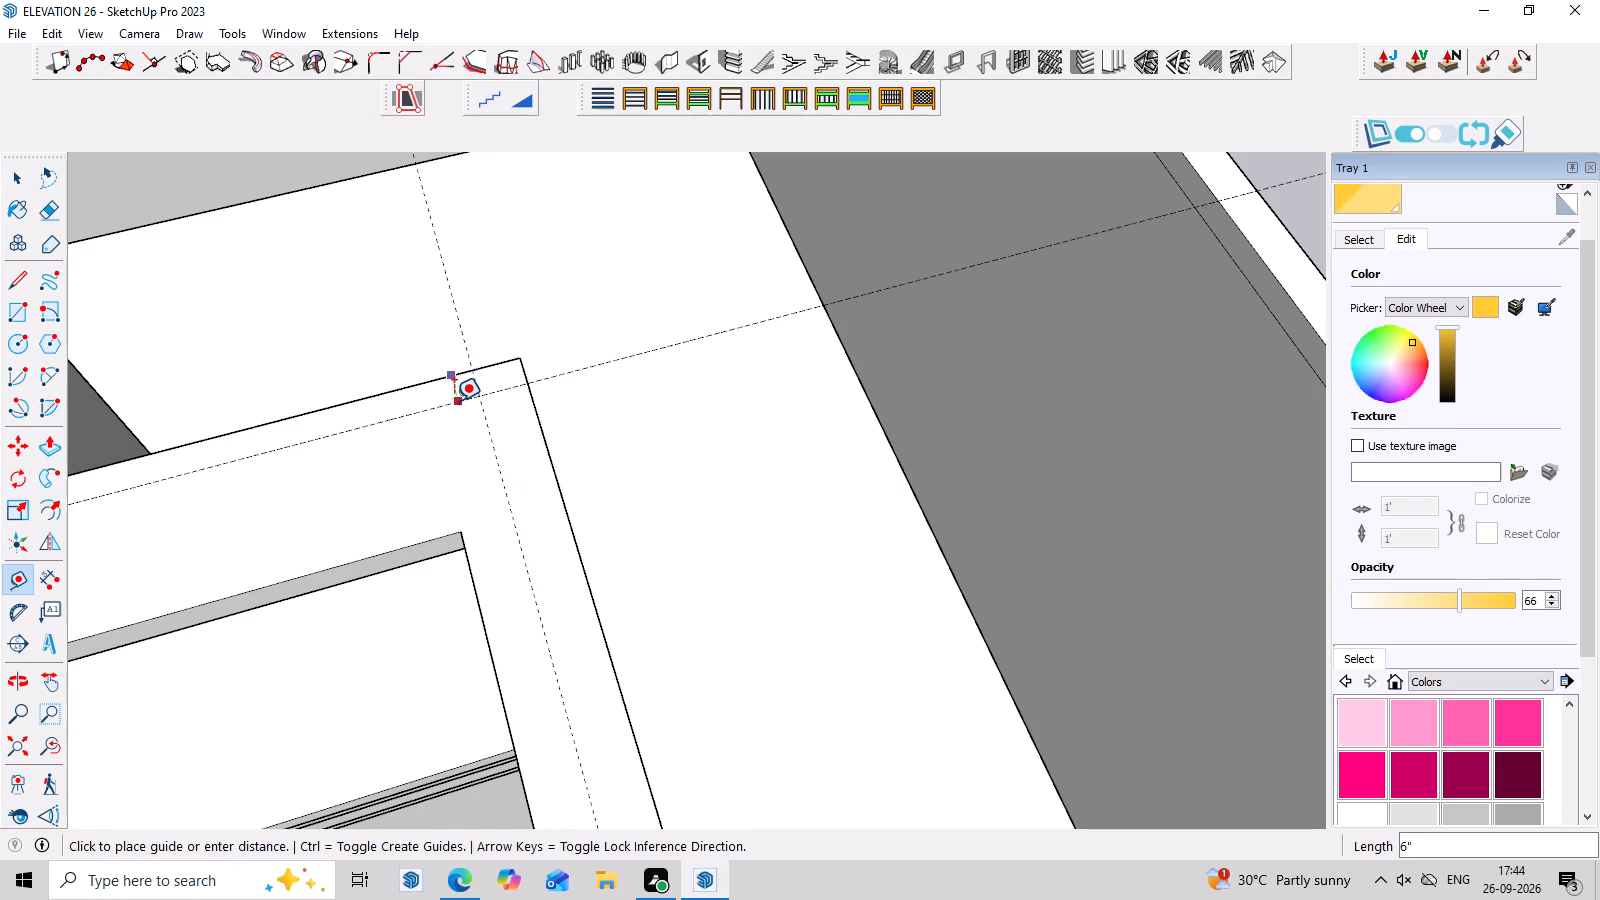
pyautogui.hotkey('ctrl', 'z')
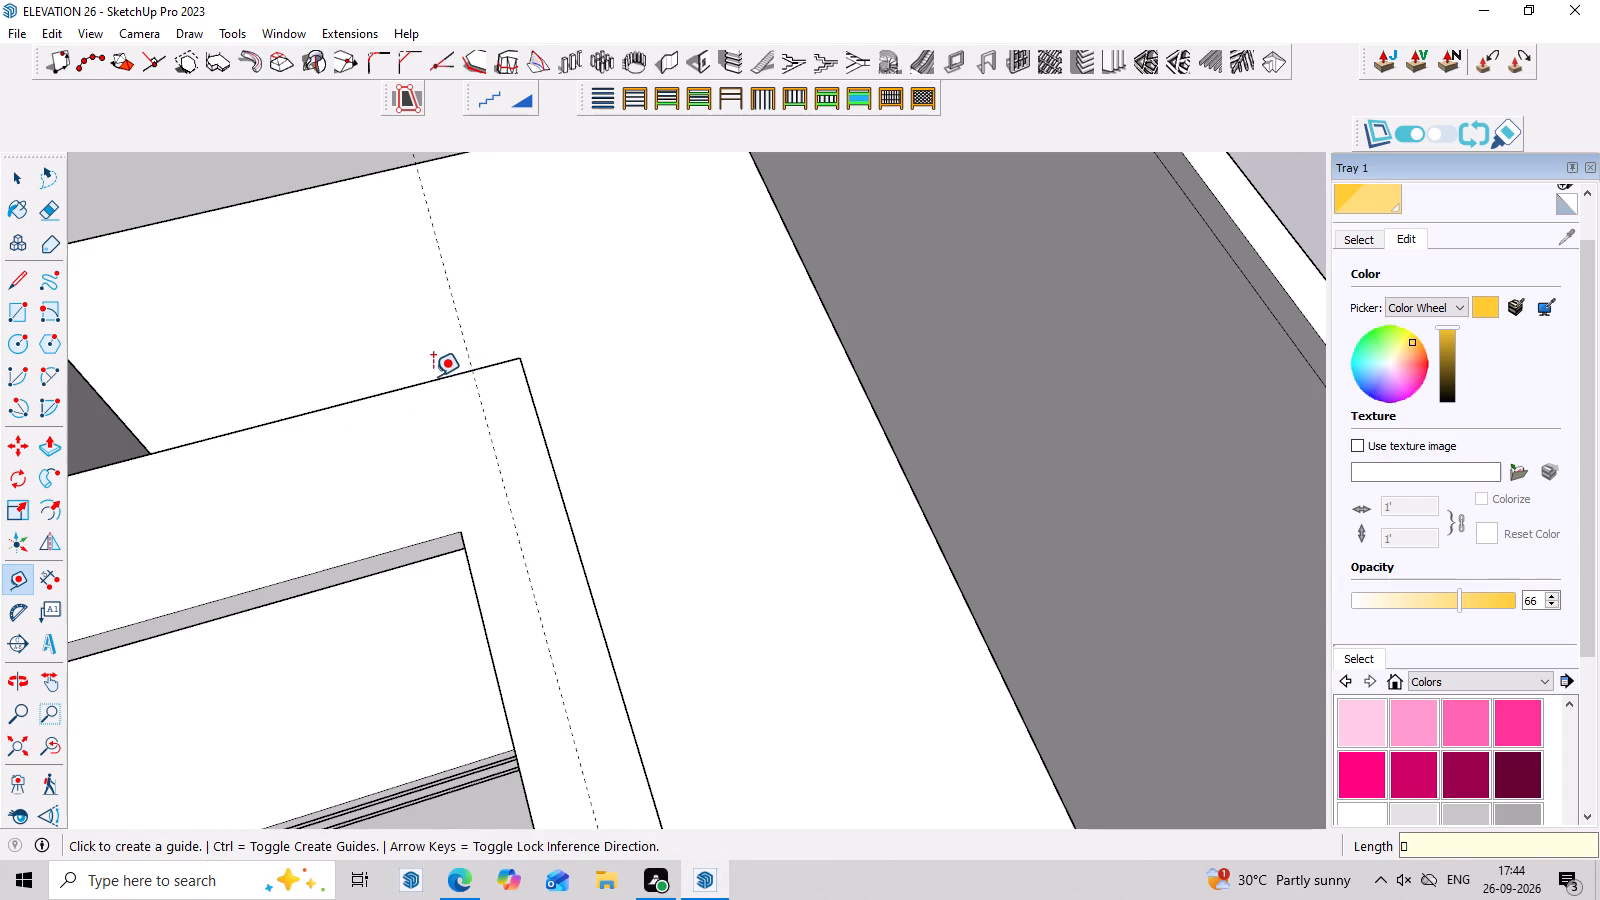
# Place a guide line 9" outward from the inner edge of the middle front parapet stretch.
pyautogui.scroll(2, 404, 386)
pyautogui.click(403, 386)
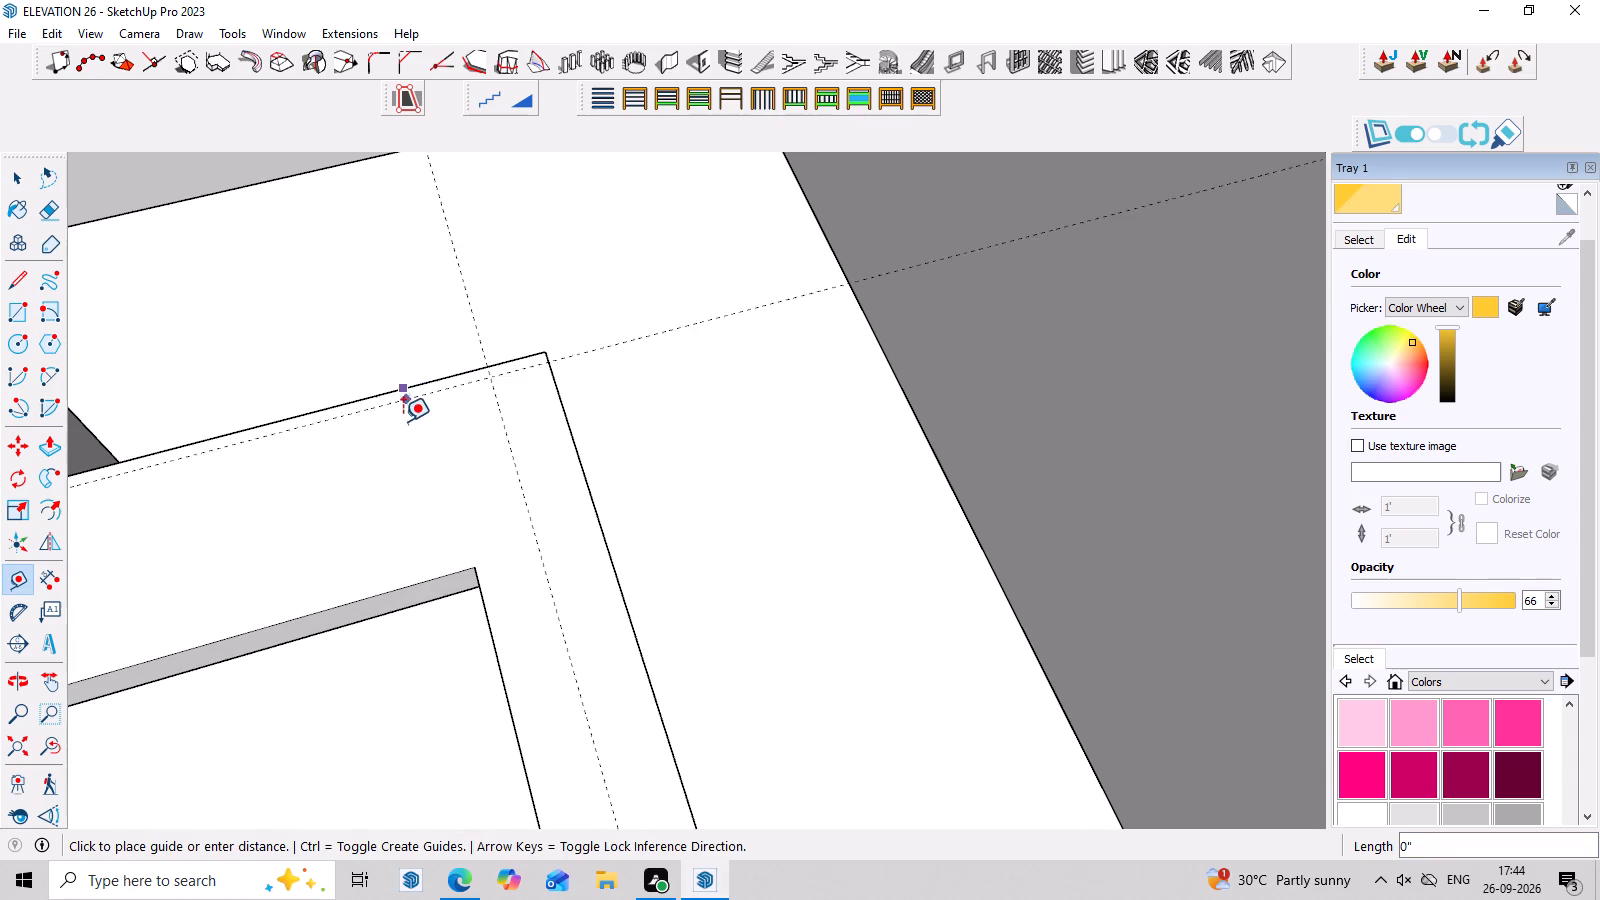
pyautogui.press('9')
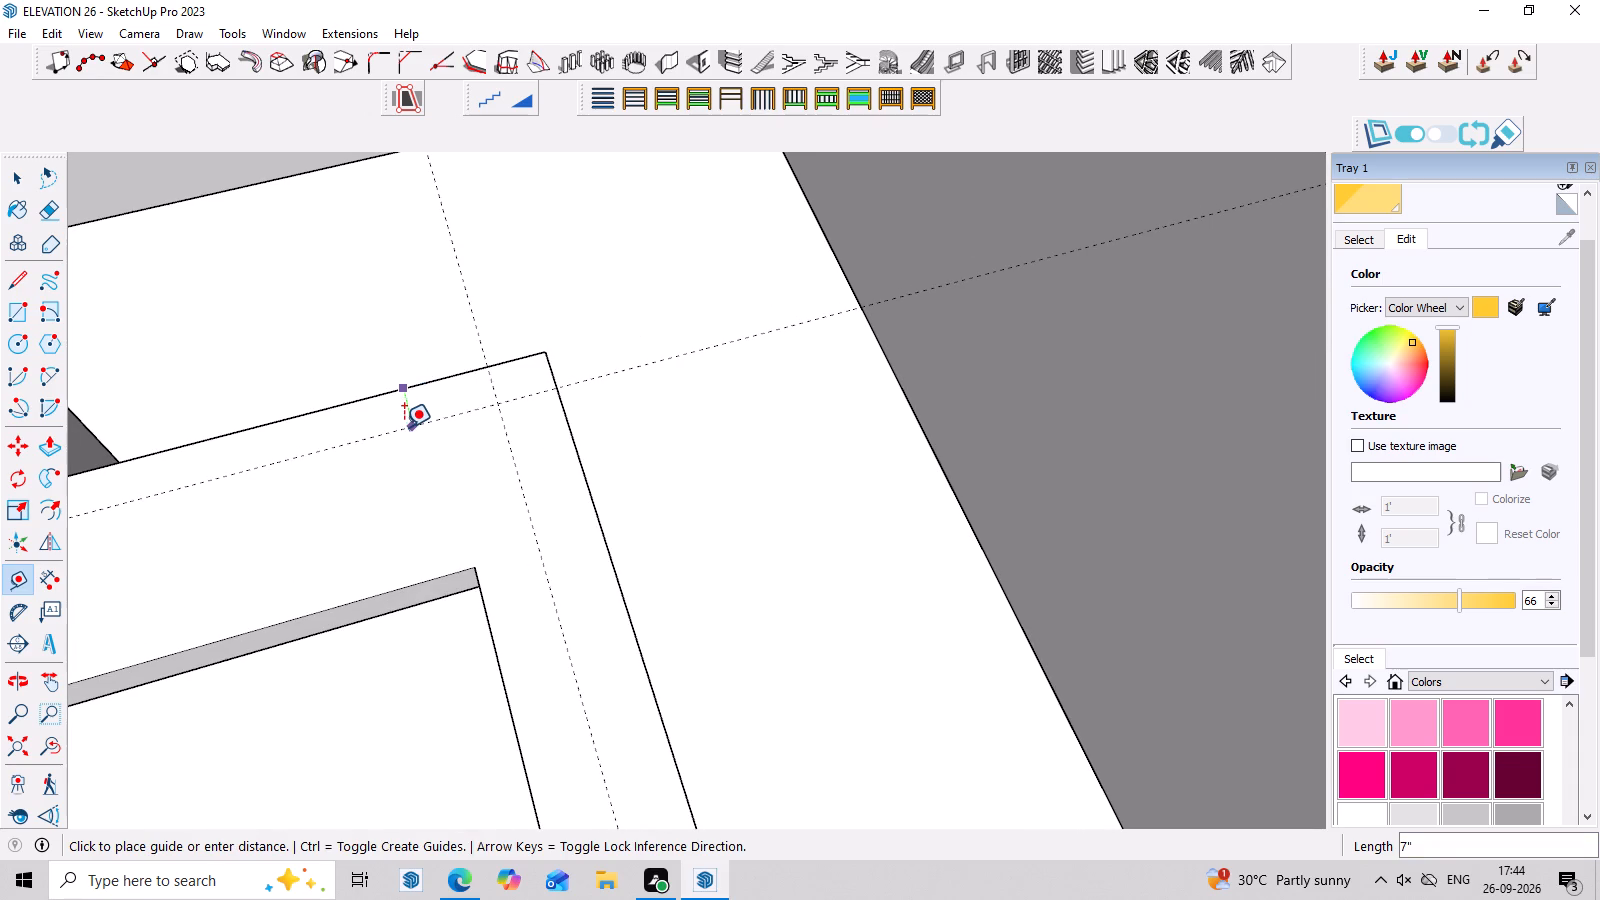
pyautogui.press('Return')
# Place guide lines 9" outward from the inner edges of the second parapet return and the end front stretch beside it.
pyautogui.scroll(-10, 404, 427)
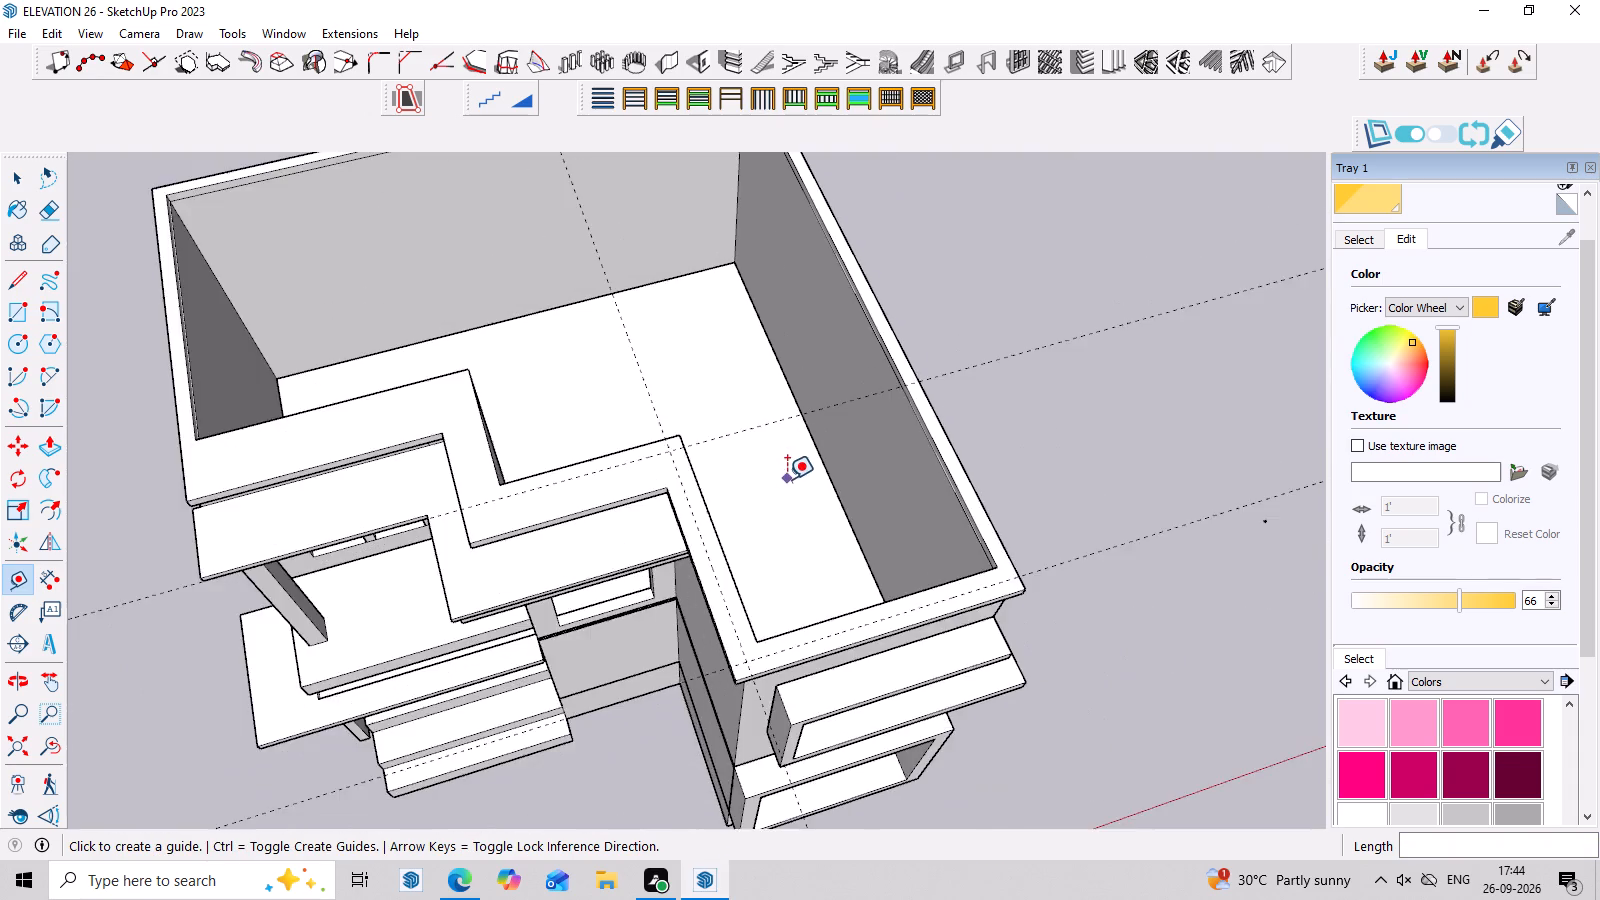
pyautogui.scroll(-4, 787, 479)
pyautogui.scroll(6, 546, 404)
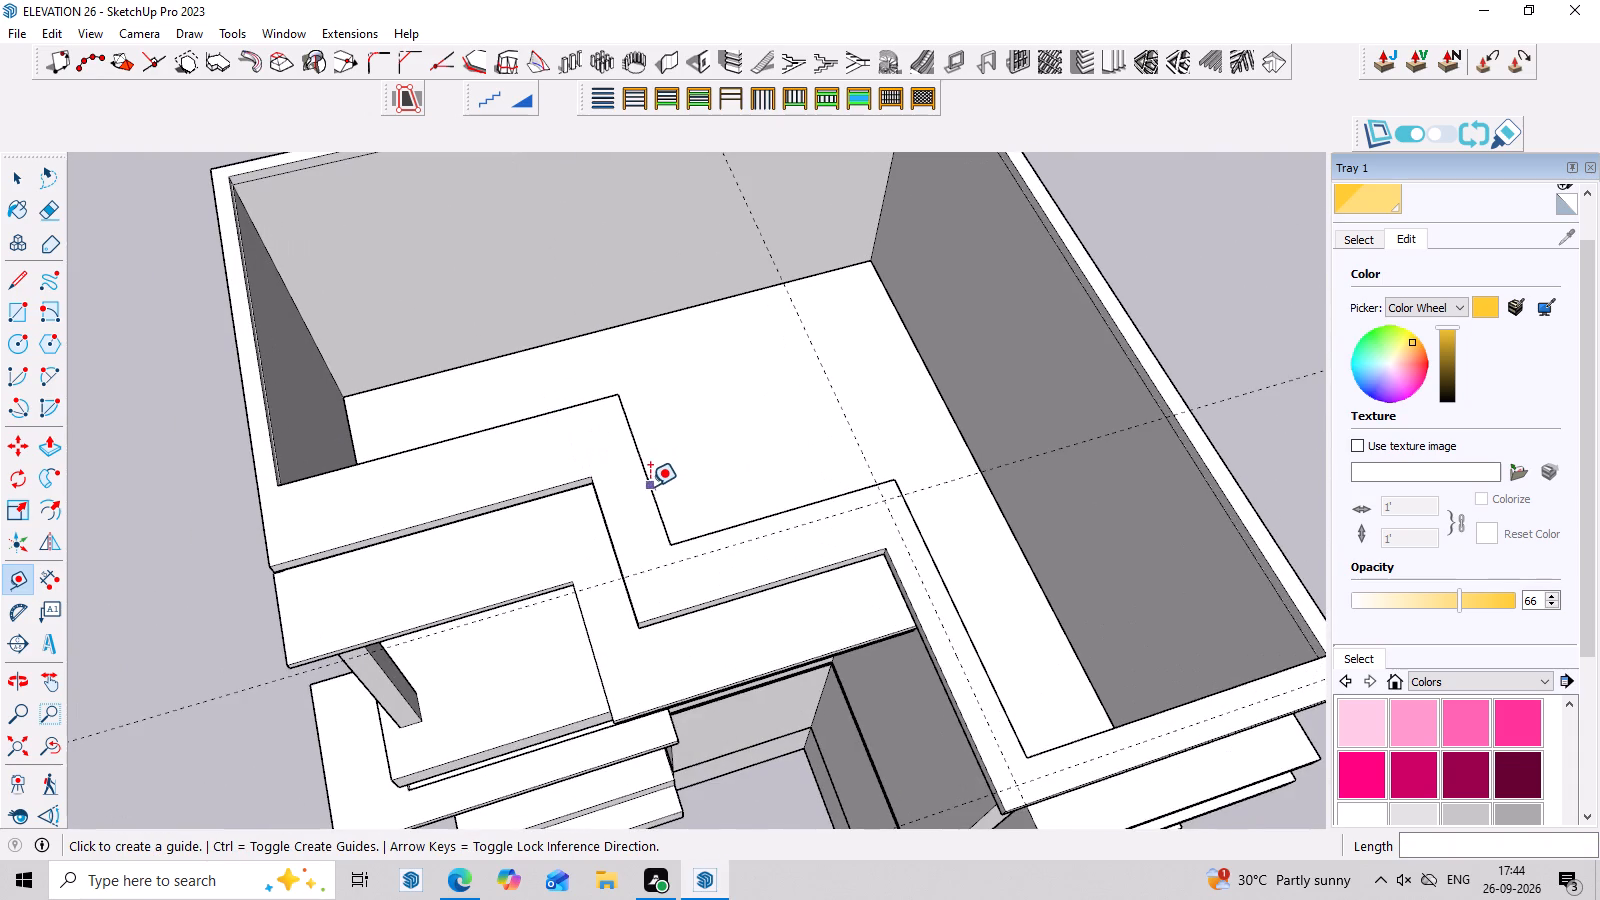
pyautogui.scroll(3, 647, 491)
pyautogui.click(647, 491)
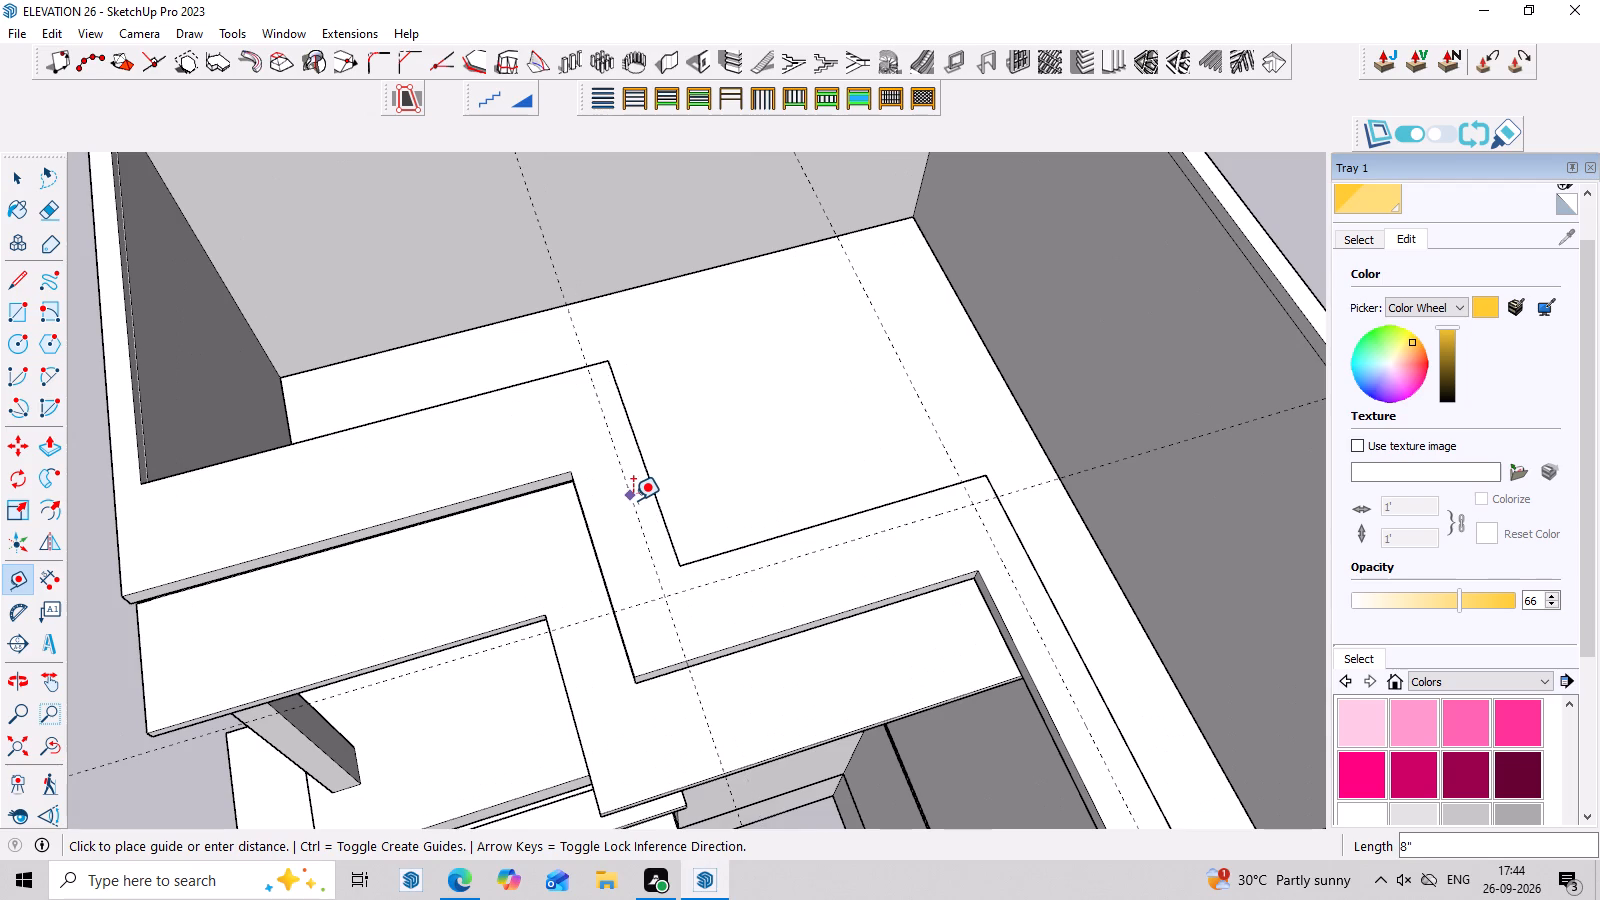
pyautogui.press('9')
pyautogui.press('Return')
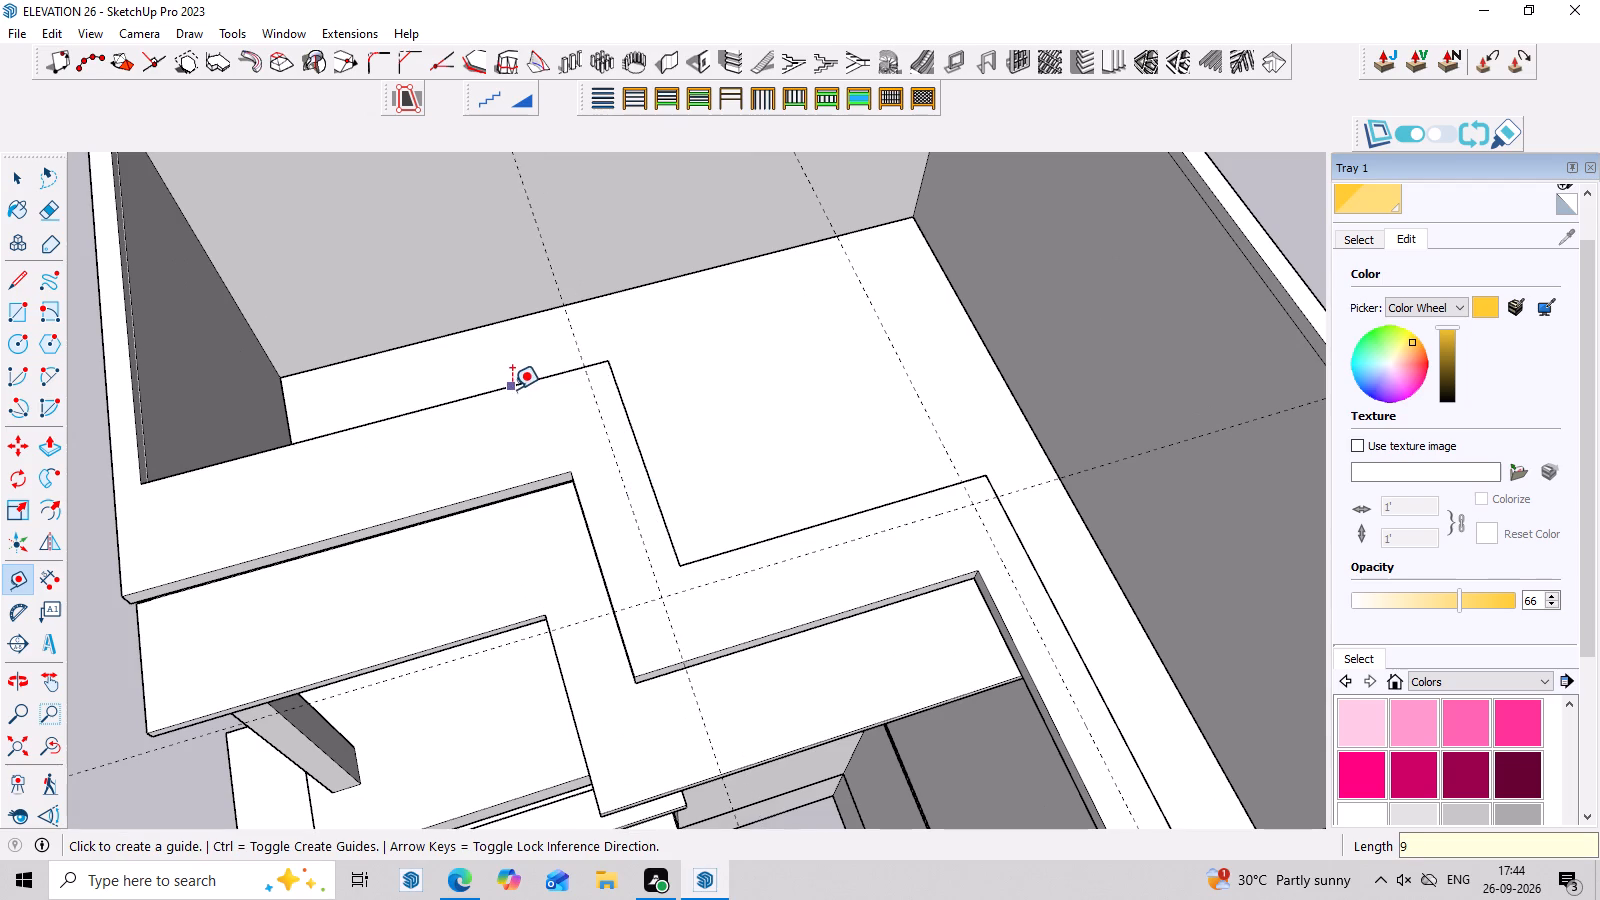
pyautogui.click(512, 389)
pyautogui.press('9')
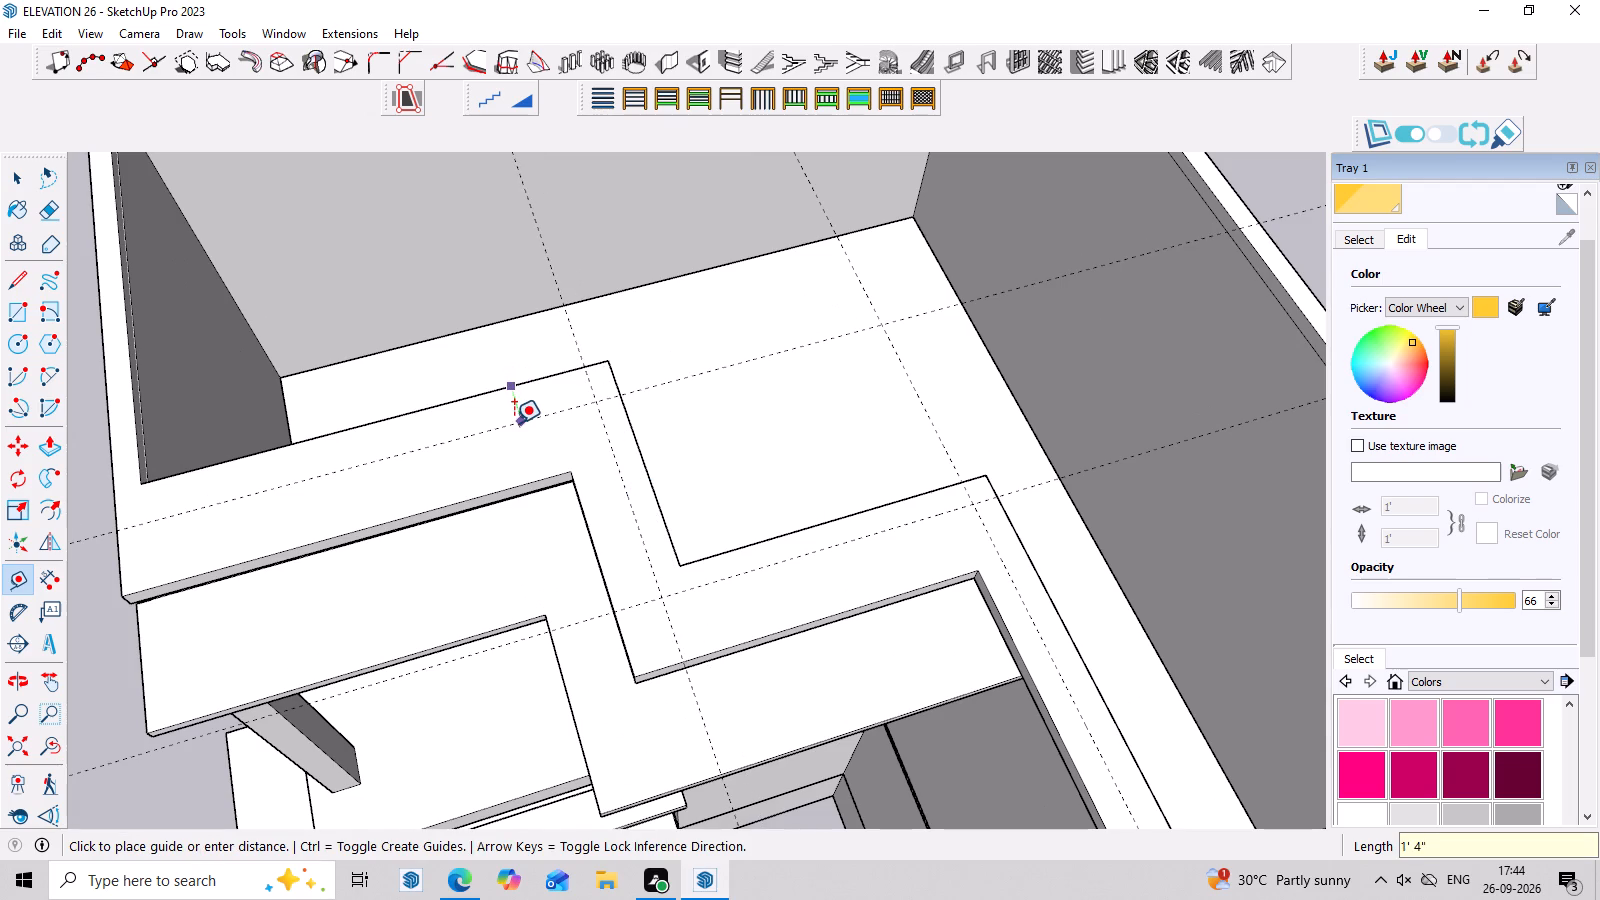
pyautogui.press('Return')
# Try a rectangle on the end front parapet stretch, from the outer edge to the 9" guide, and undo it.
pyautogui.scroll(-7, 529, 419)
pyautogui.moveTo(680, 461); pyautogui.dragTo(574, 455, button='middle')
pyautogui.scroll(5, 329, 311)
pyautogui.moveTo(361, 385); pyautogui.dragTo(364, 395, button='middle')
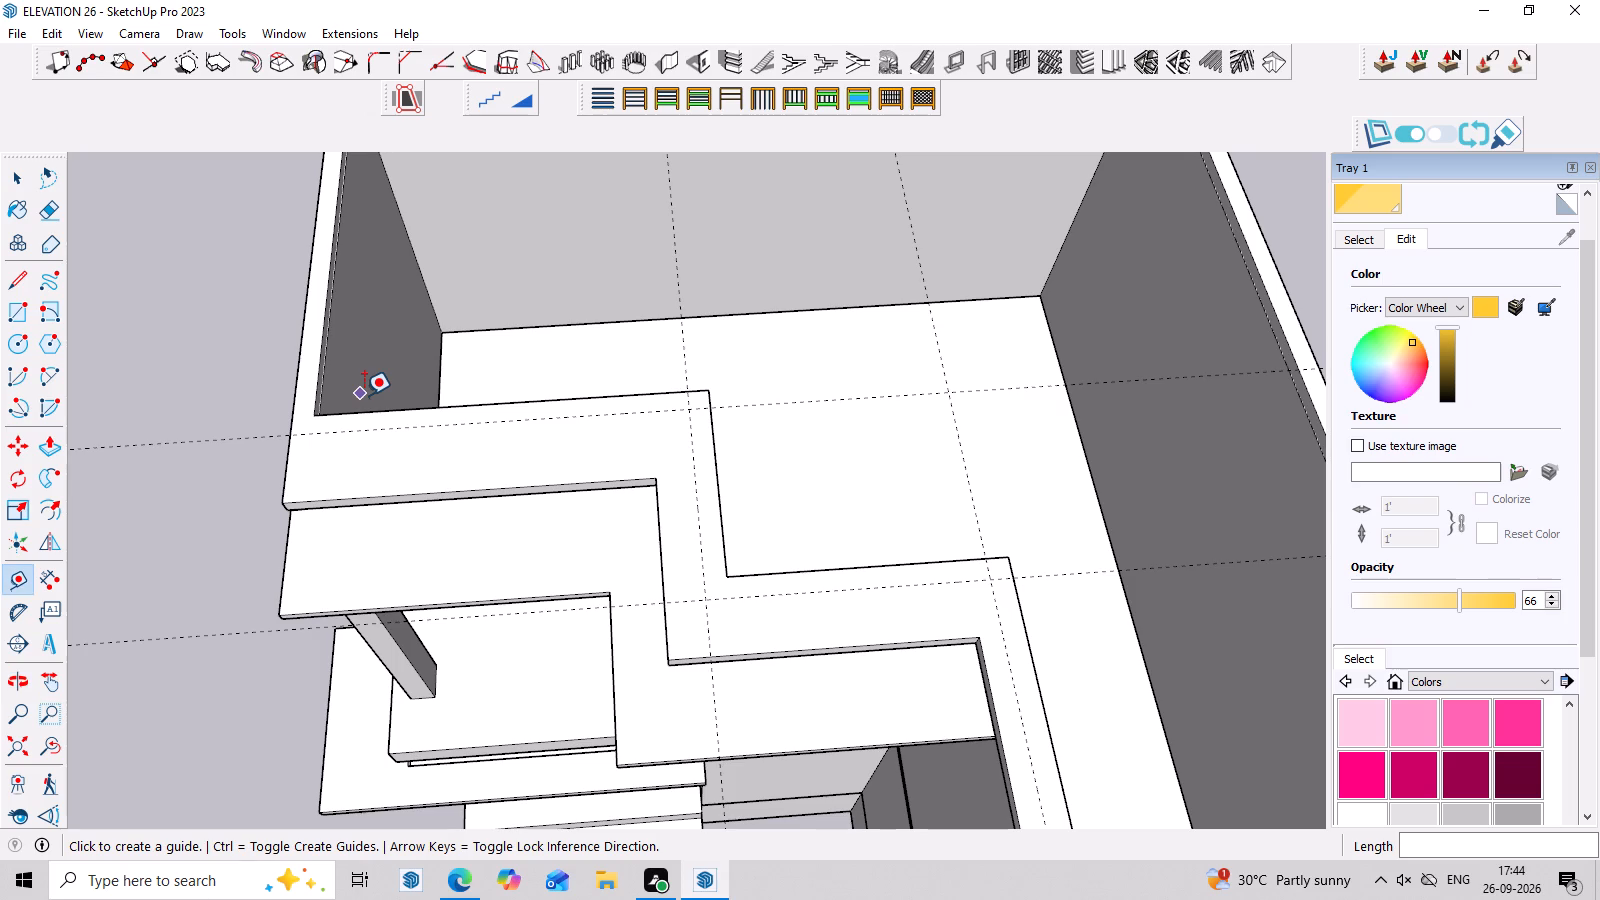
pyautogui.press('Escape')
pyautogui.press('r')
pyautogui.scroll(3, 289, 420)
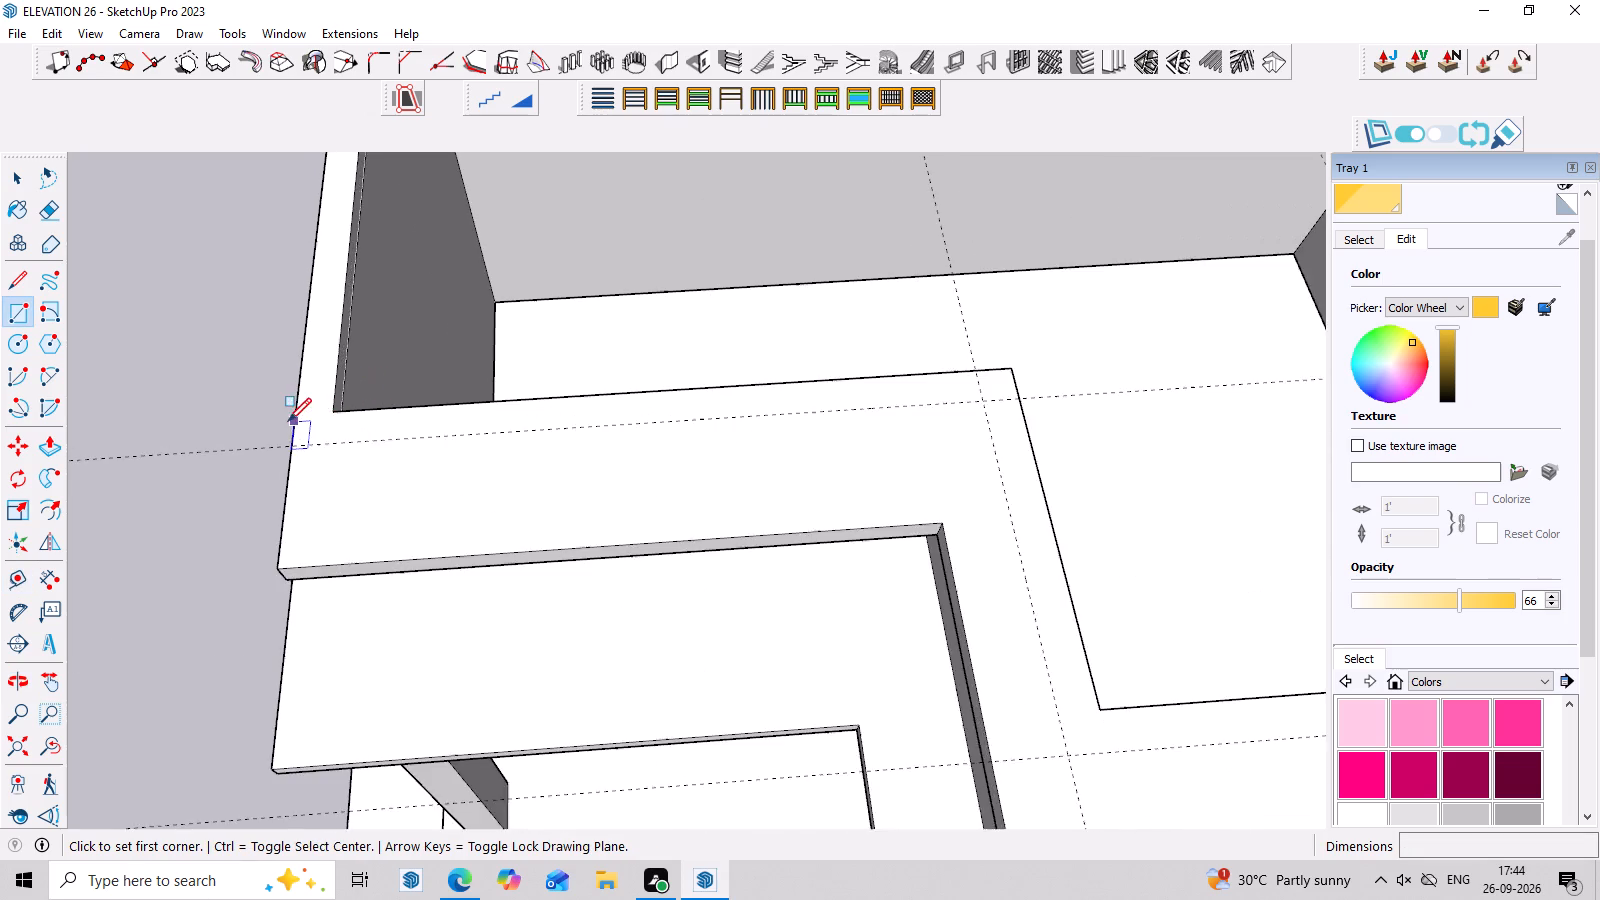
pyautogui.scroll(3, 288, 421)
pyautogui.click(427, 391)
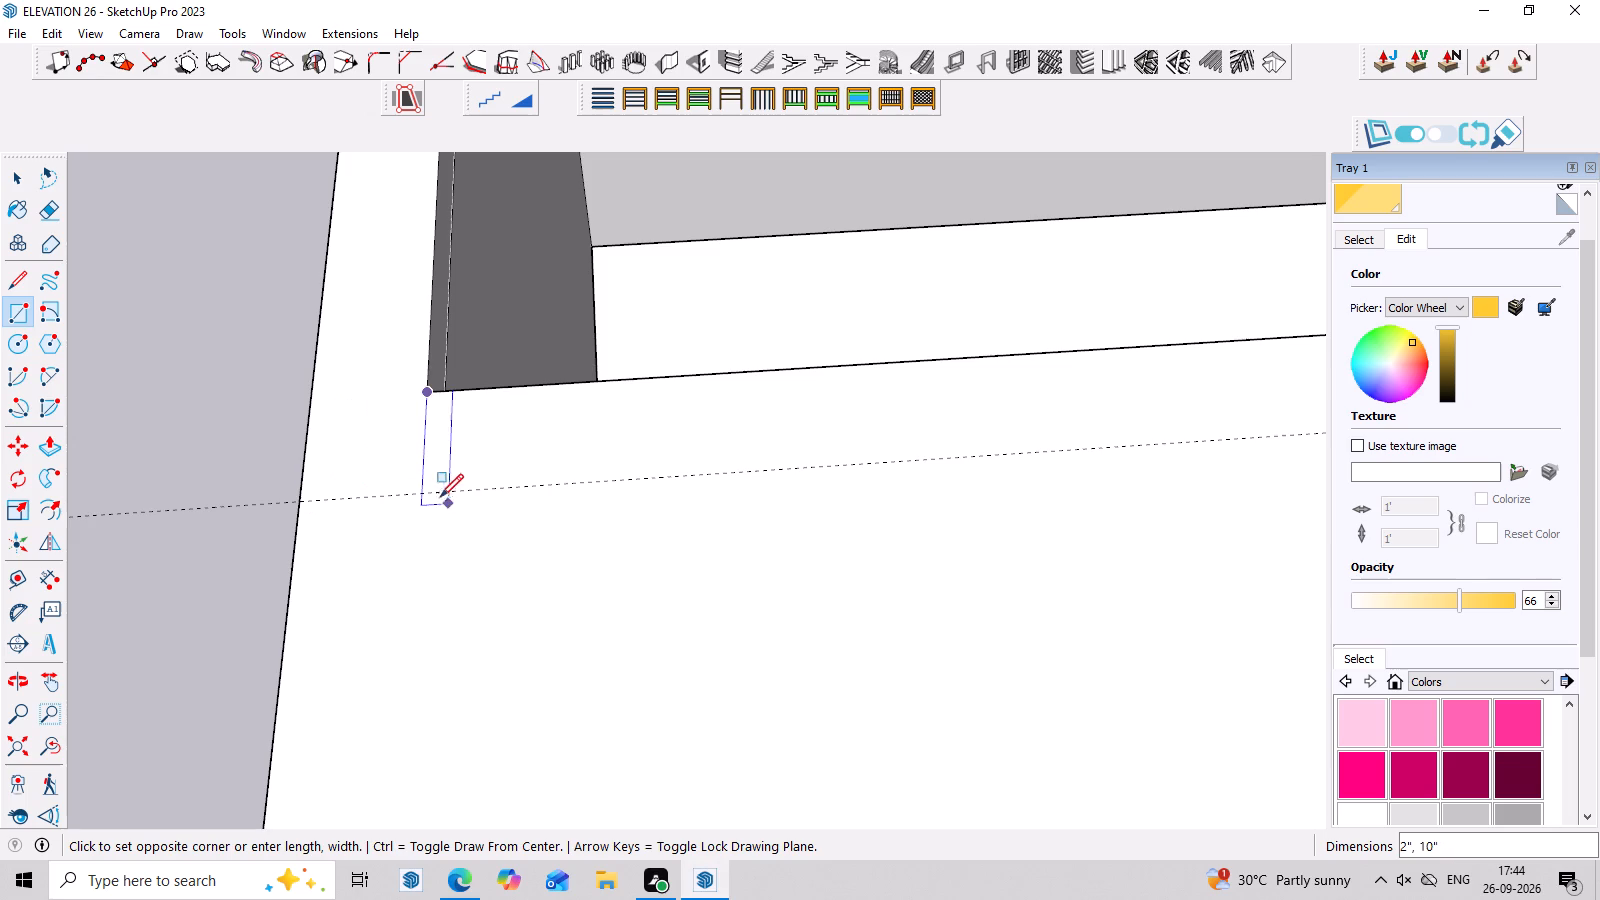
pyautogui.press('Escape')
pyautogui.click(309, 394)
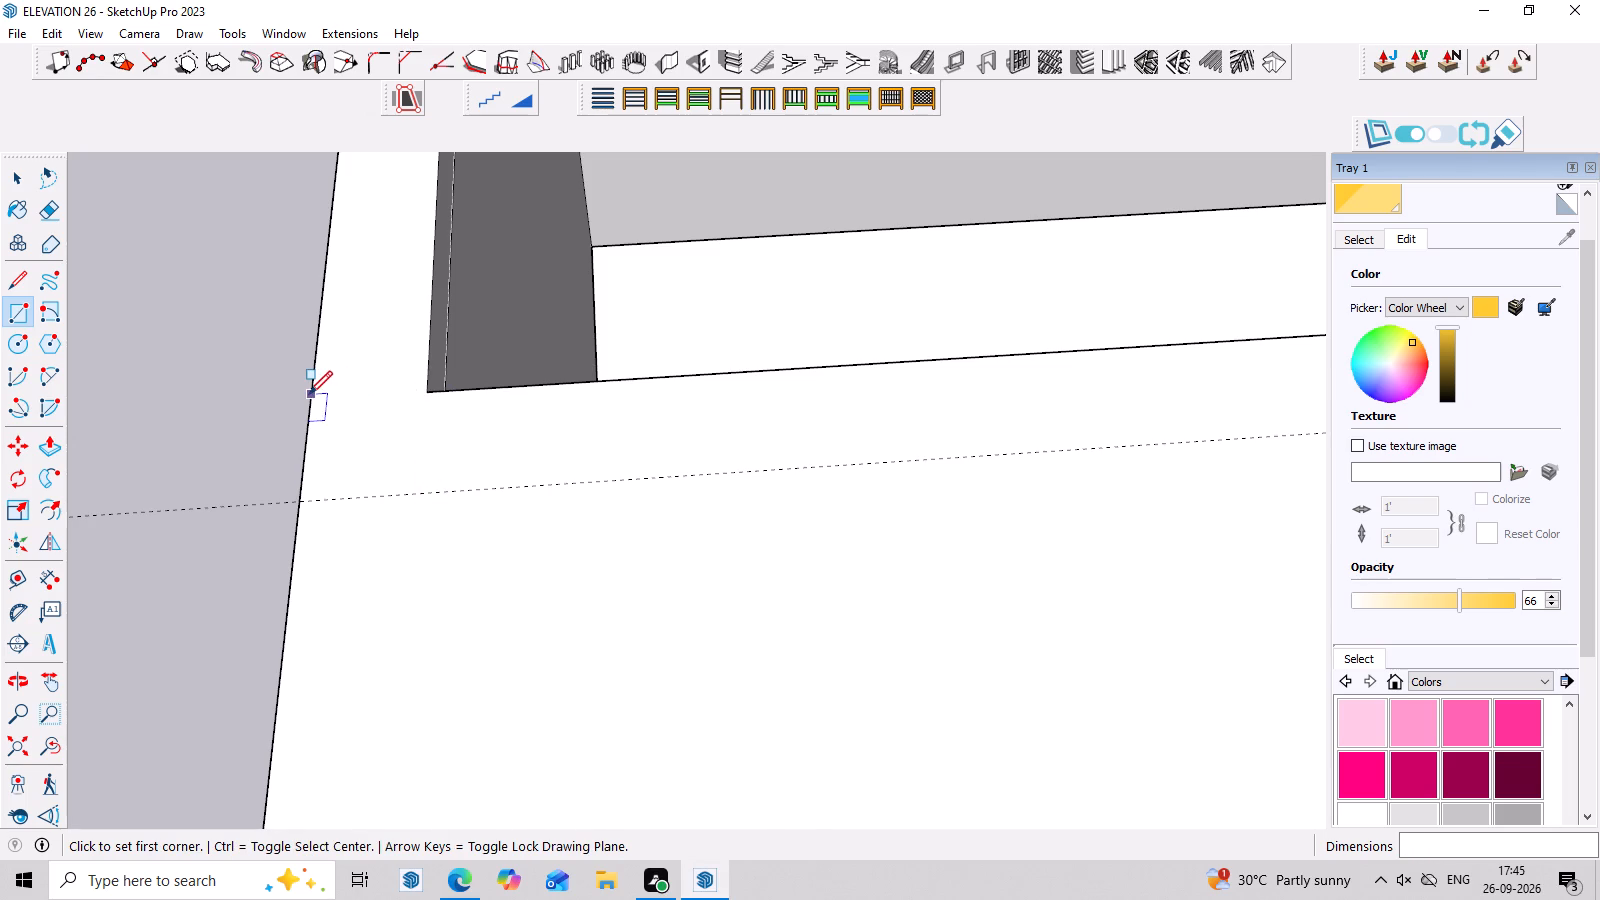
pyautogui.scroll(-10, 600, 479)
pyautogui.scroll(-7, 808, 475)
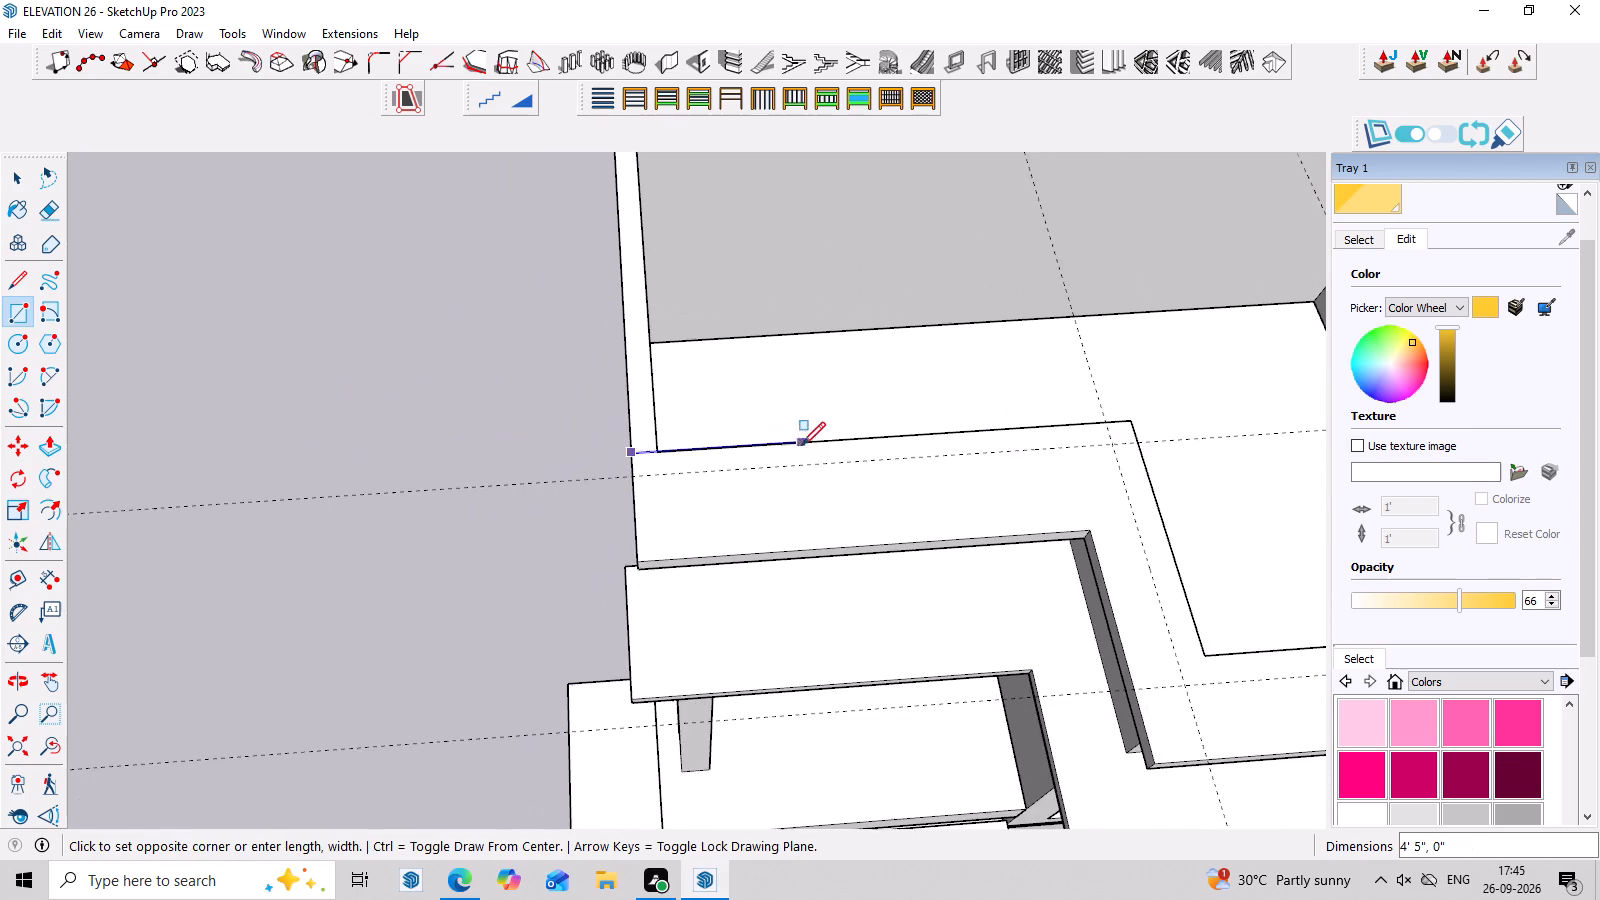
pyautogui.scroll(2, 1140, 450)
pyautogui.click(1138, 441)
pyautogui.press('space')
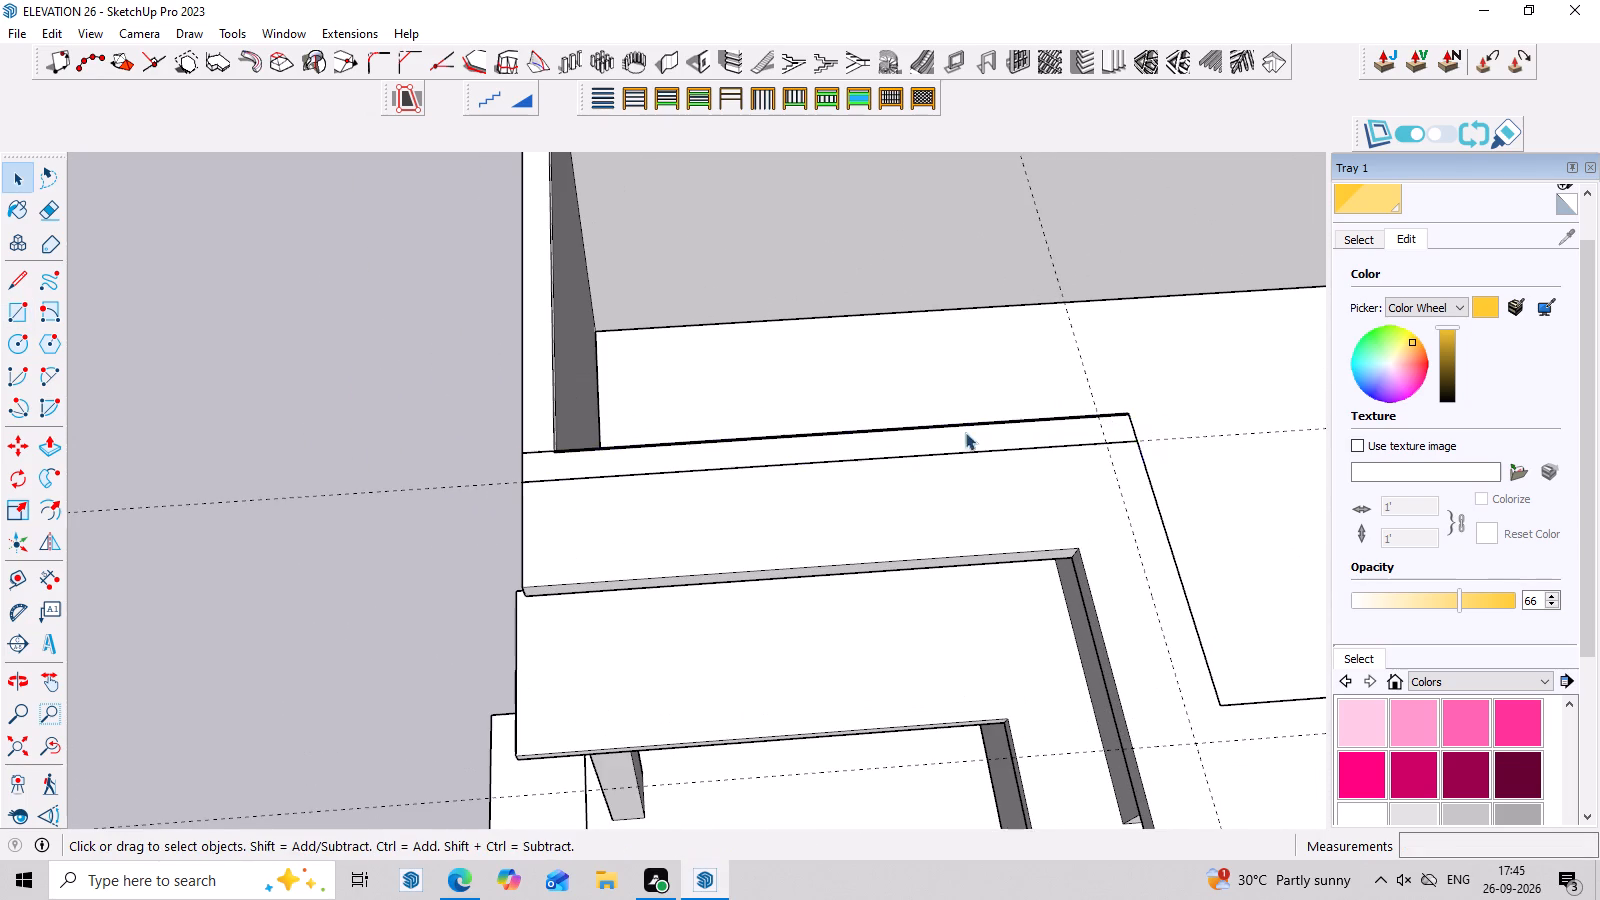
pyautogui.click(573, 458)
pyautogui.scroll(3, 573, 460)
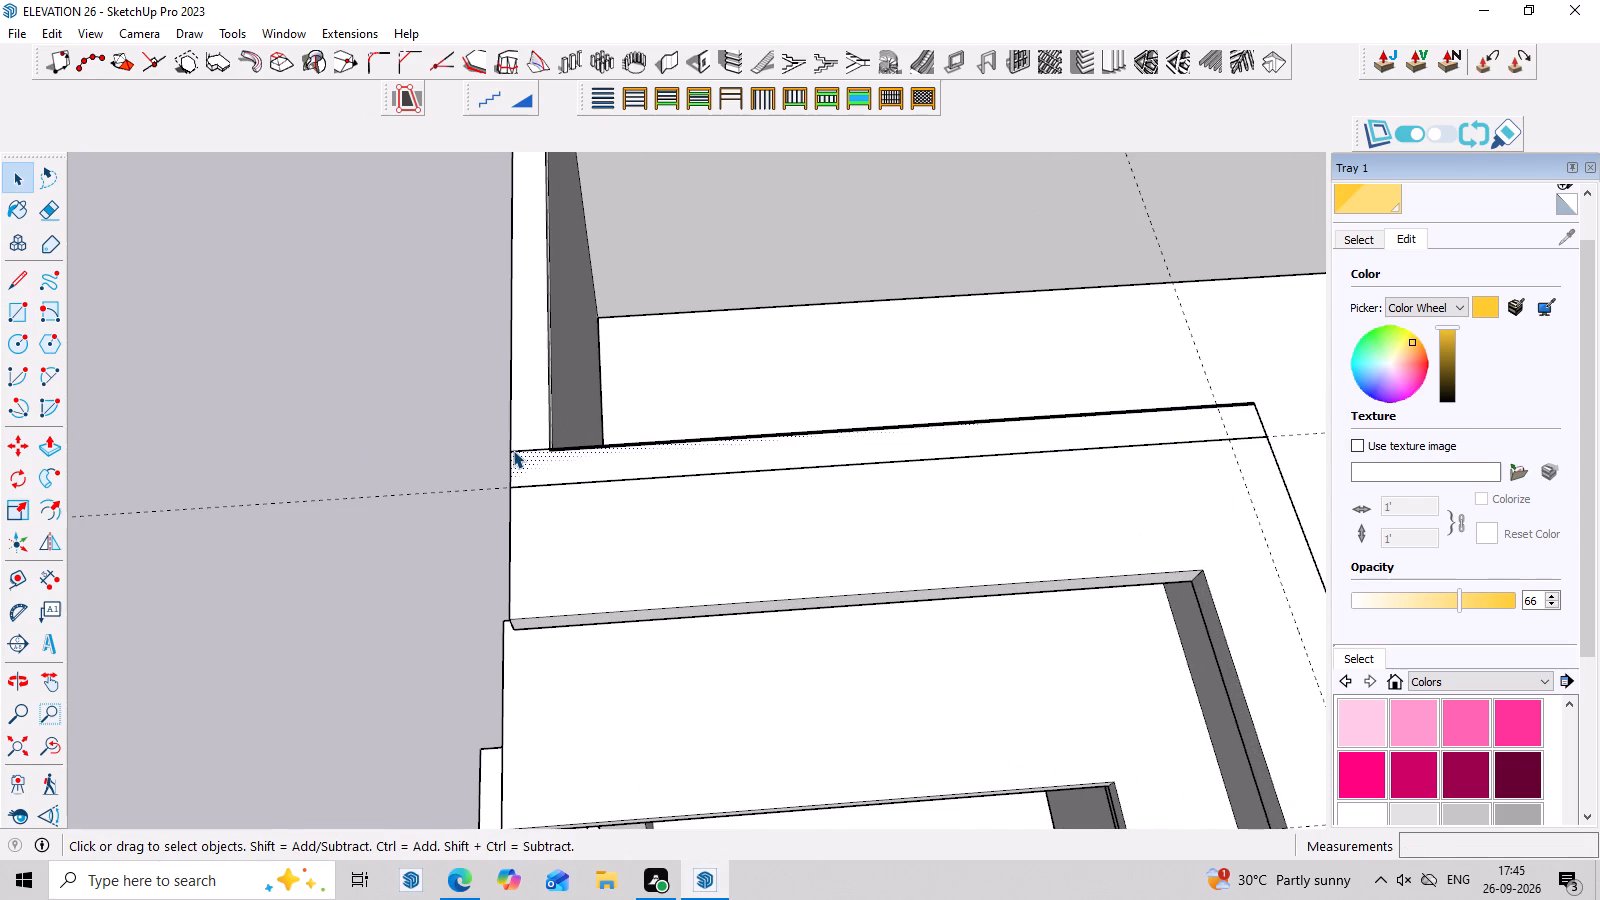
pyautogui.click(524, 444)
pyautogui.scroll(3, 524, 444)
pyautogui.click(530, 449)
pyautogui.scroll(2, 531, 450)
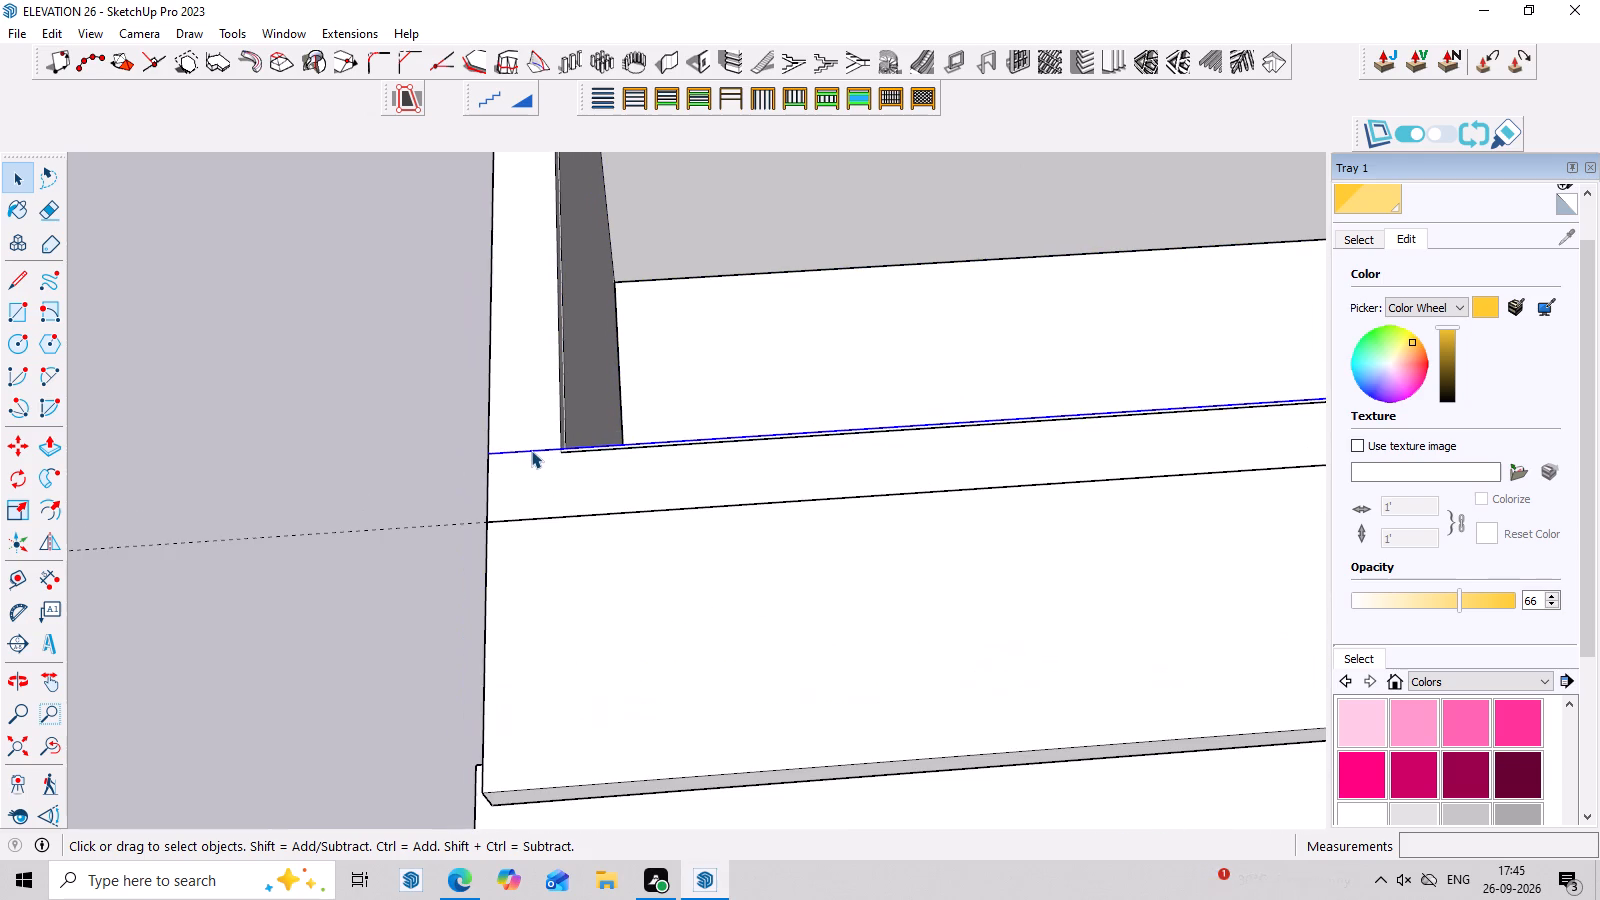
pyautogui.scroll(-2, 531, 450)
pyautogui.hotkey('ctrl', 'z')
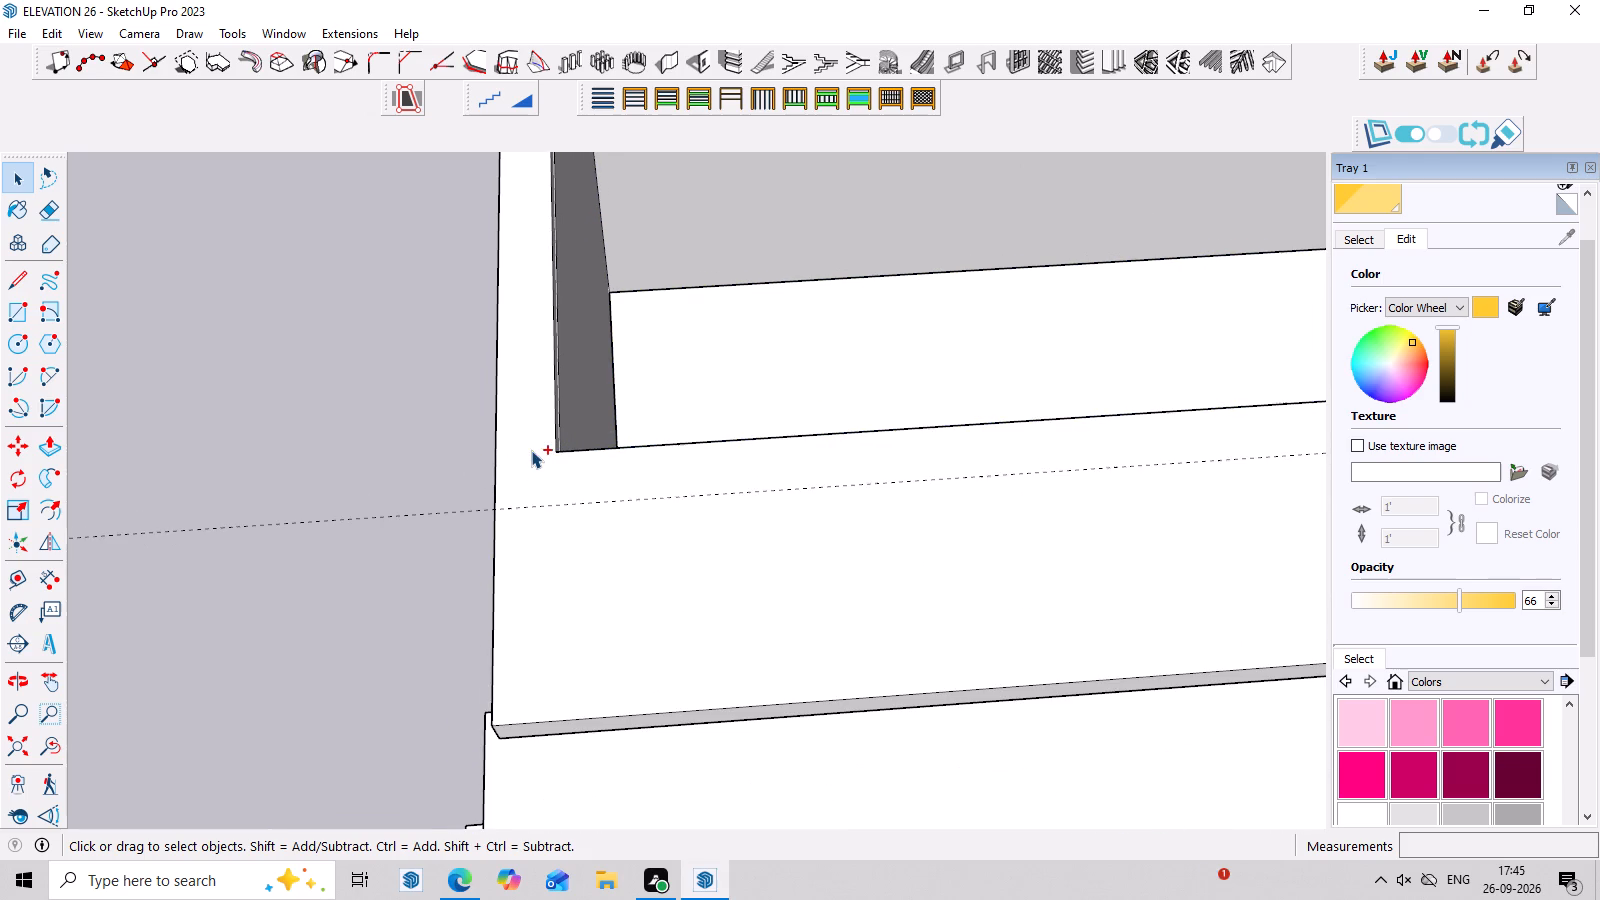
# Open the wall group for editing and select the parapet's top face.
pyautogui.scroll(-4, 533, 451)
pyautogui.middleClick(582, 478)
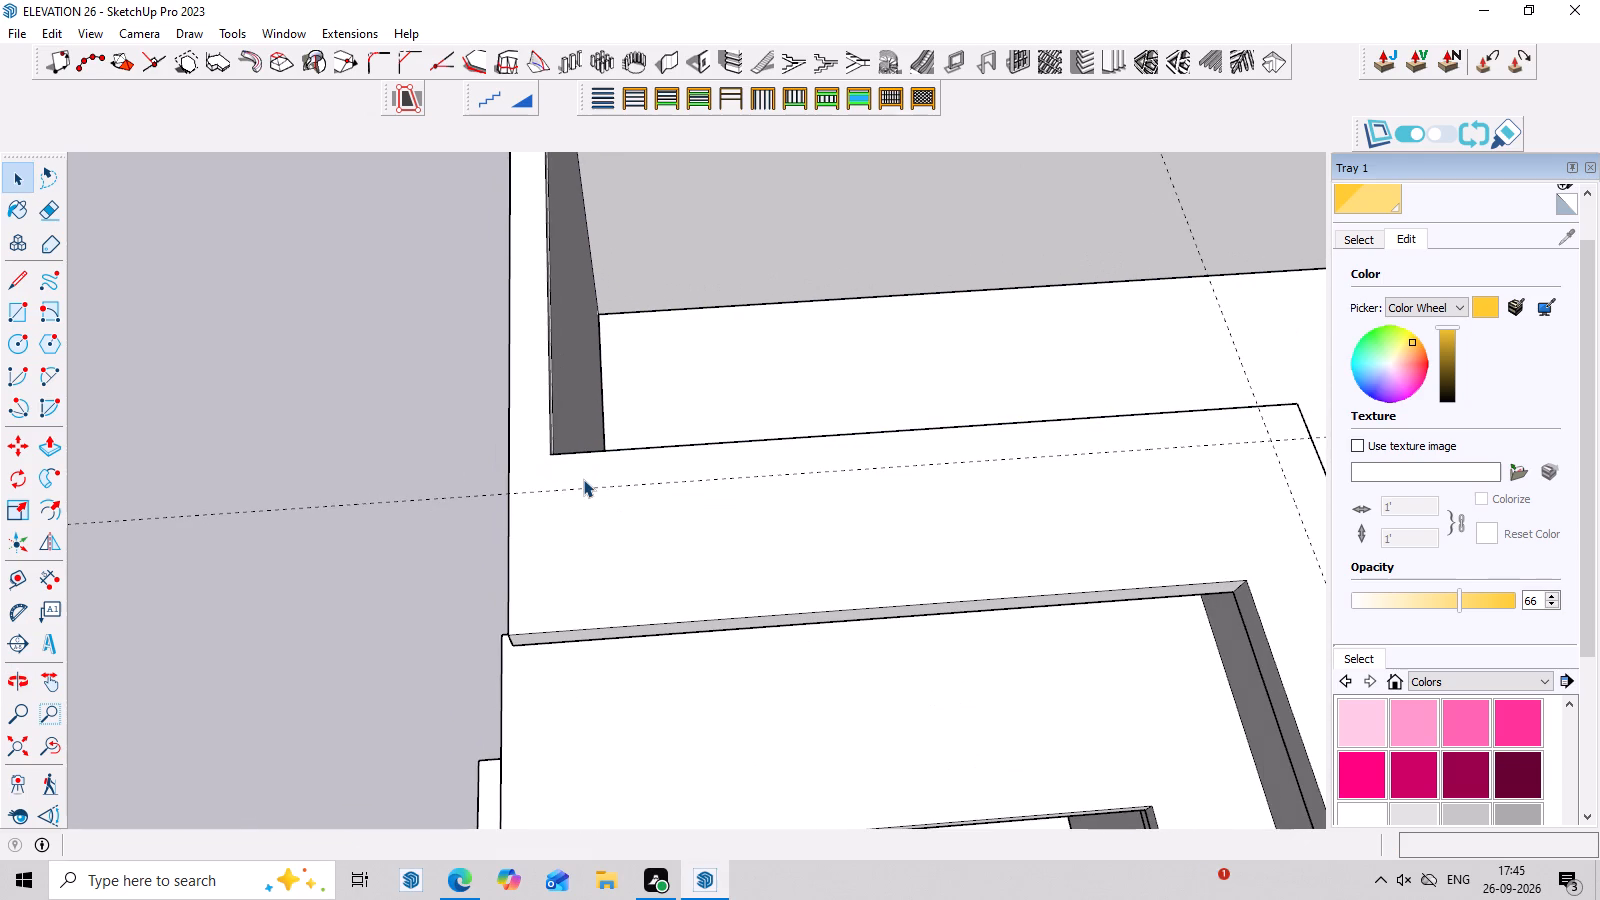
pyautogui.click(583, 479)
pyautogui.scroll(2, 583, 479)
pyautogui.doubleClick(583, 479)
pyautogui.scroll(2, 583, 479)
pyautogui.click(580, 478)
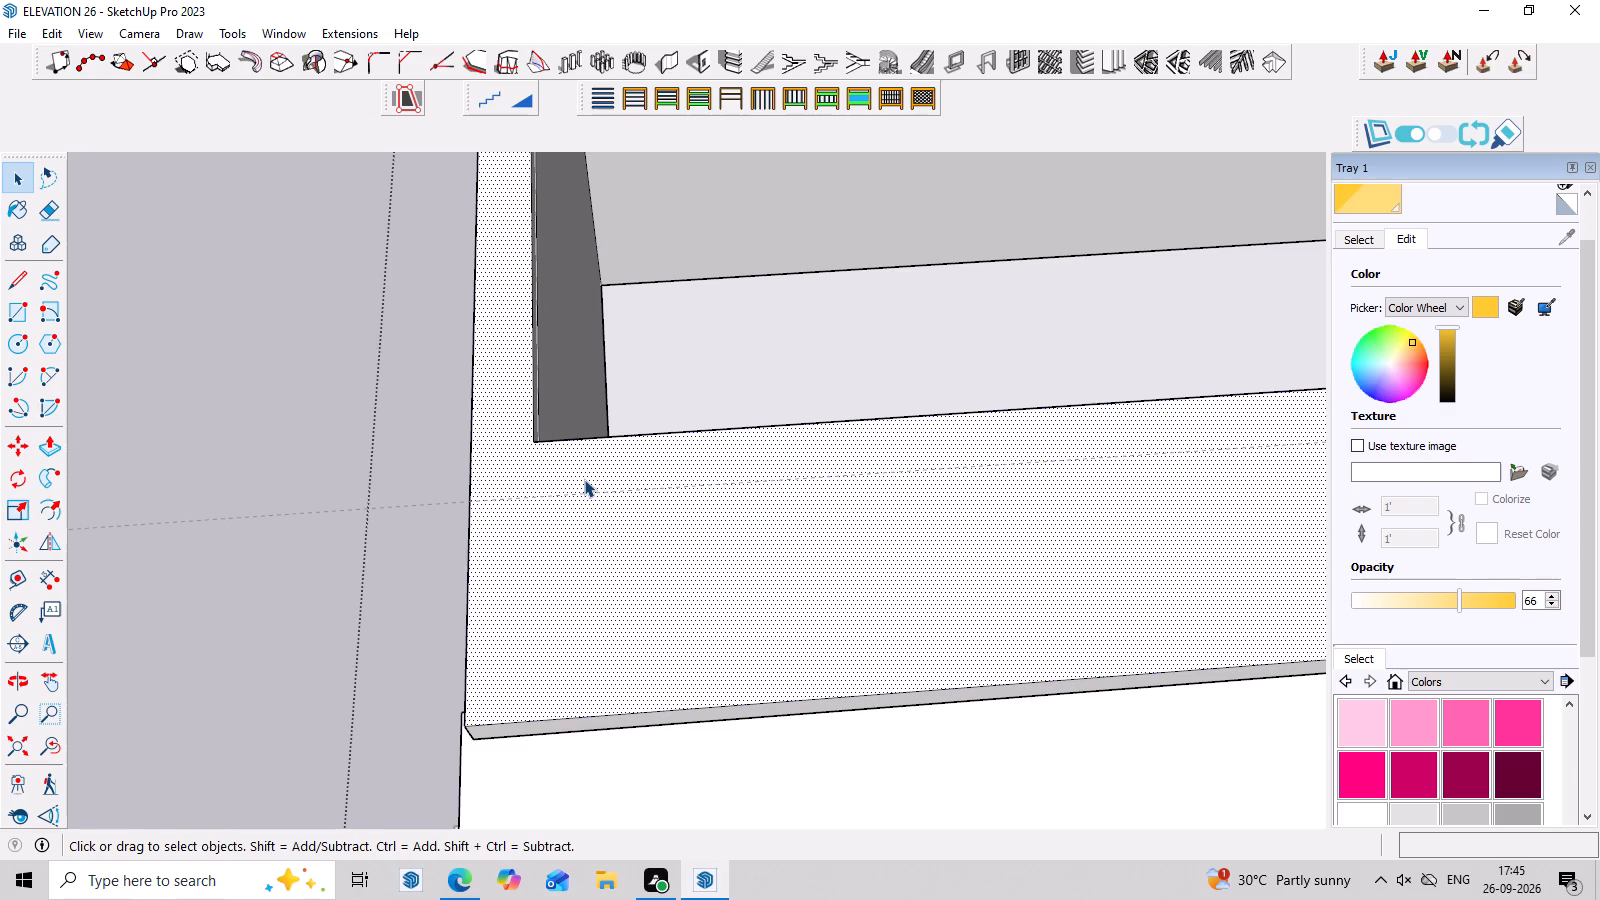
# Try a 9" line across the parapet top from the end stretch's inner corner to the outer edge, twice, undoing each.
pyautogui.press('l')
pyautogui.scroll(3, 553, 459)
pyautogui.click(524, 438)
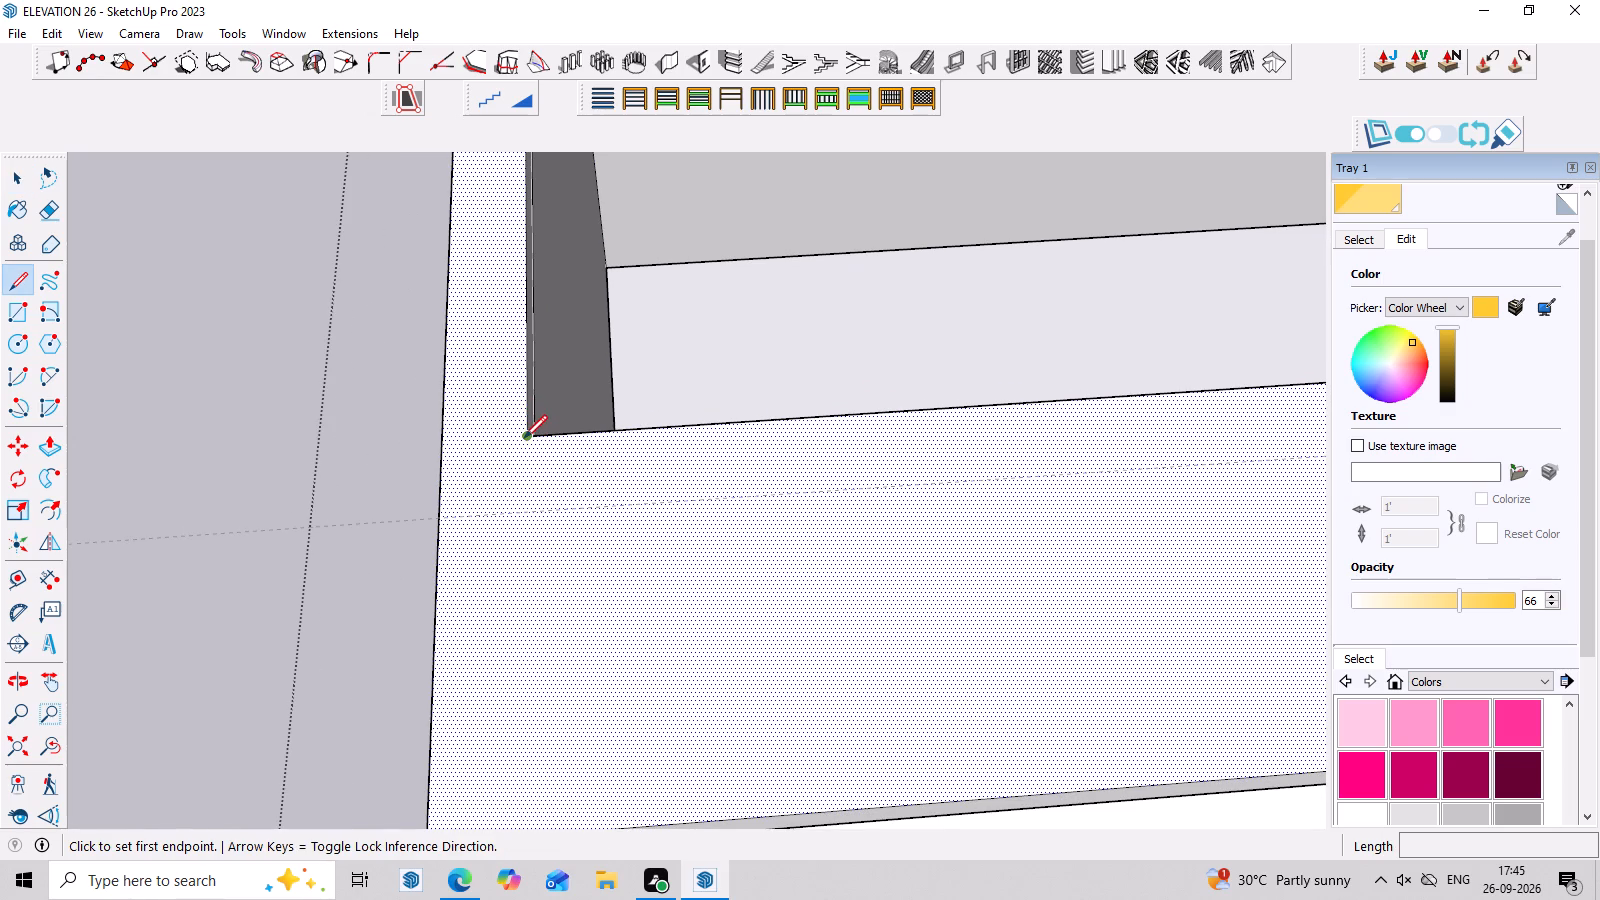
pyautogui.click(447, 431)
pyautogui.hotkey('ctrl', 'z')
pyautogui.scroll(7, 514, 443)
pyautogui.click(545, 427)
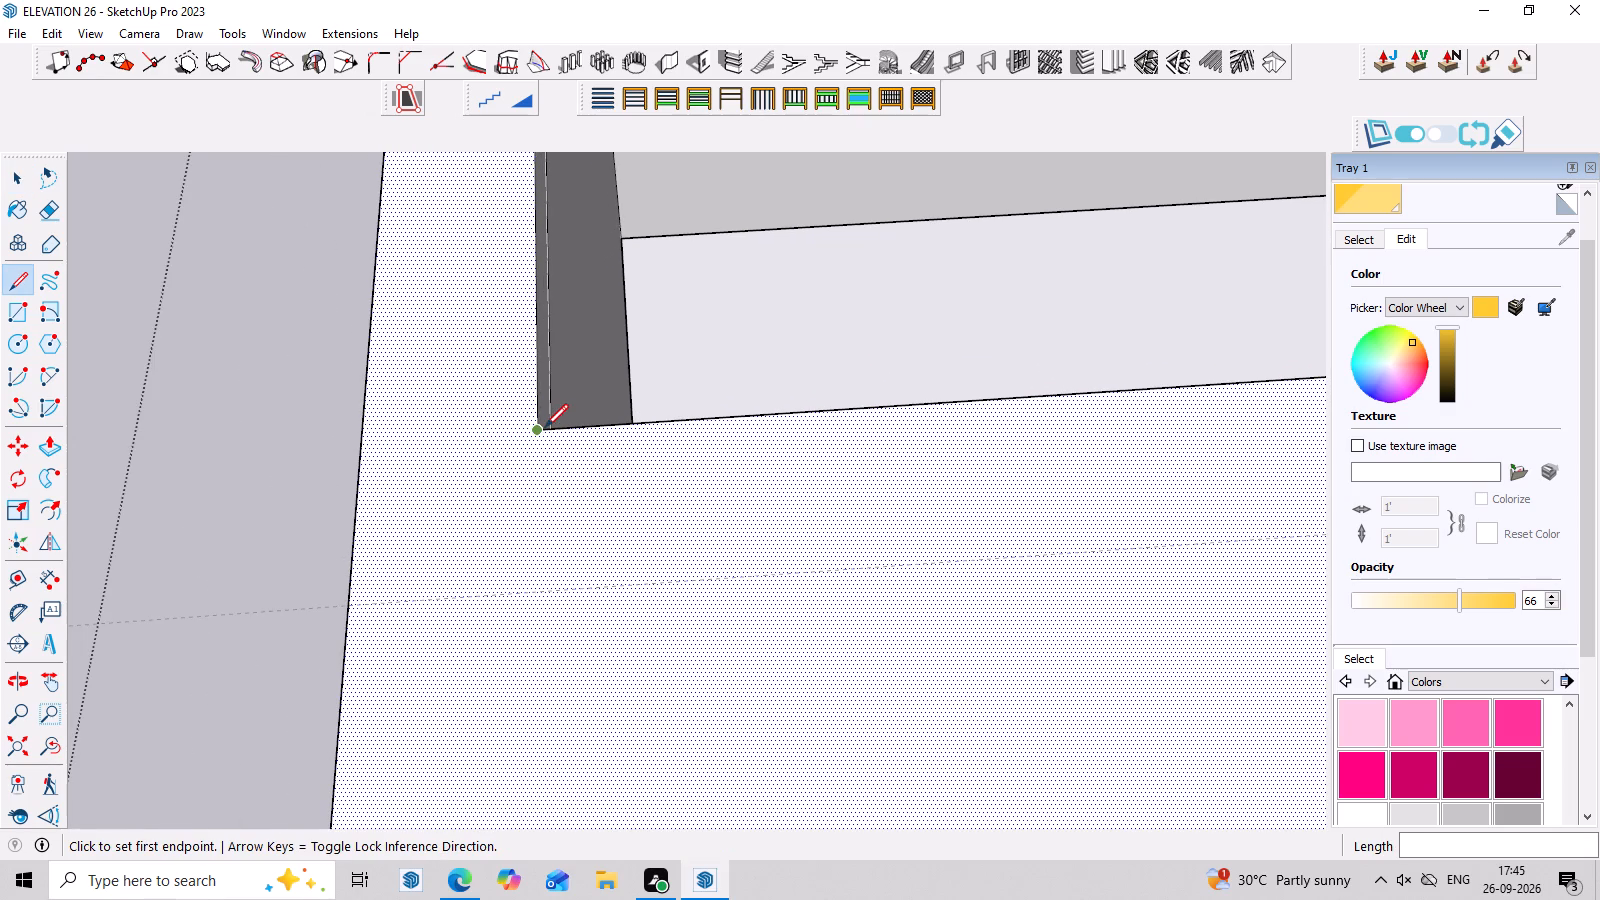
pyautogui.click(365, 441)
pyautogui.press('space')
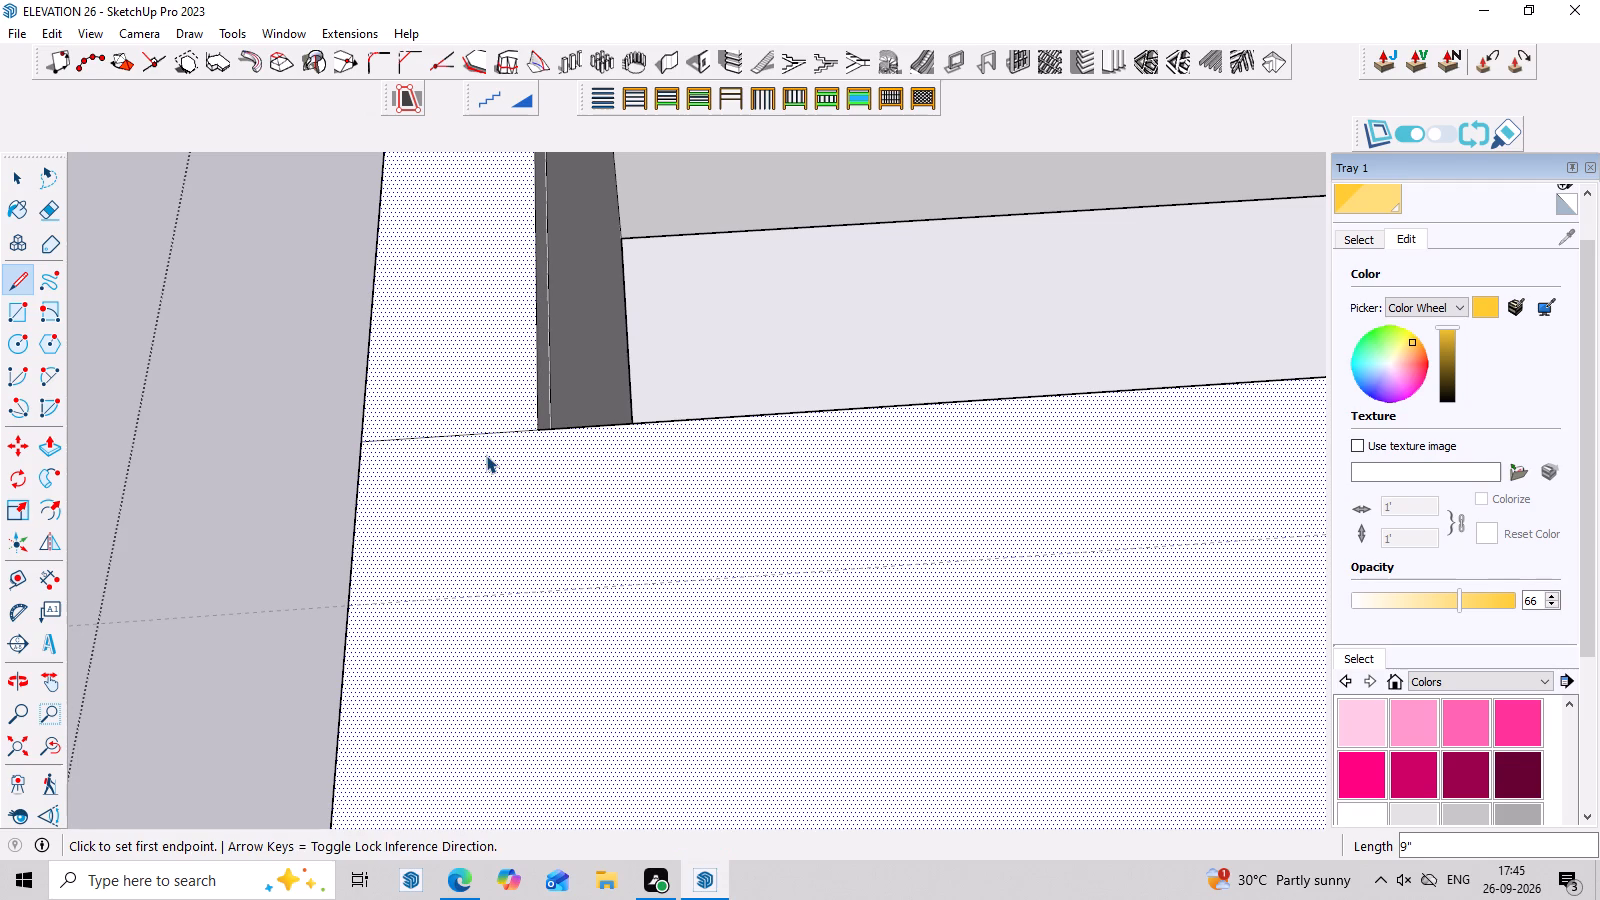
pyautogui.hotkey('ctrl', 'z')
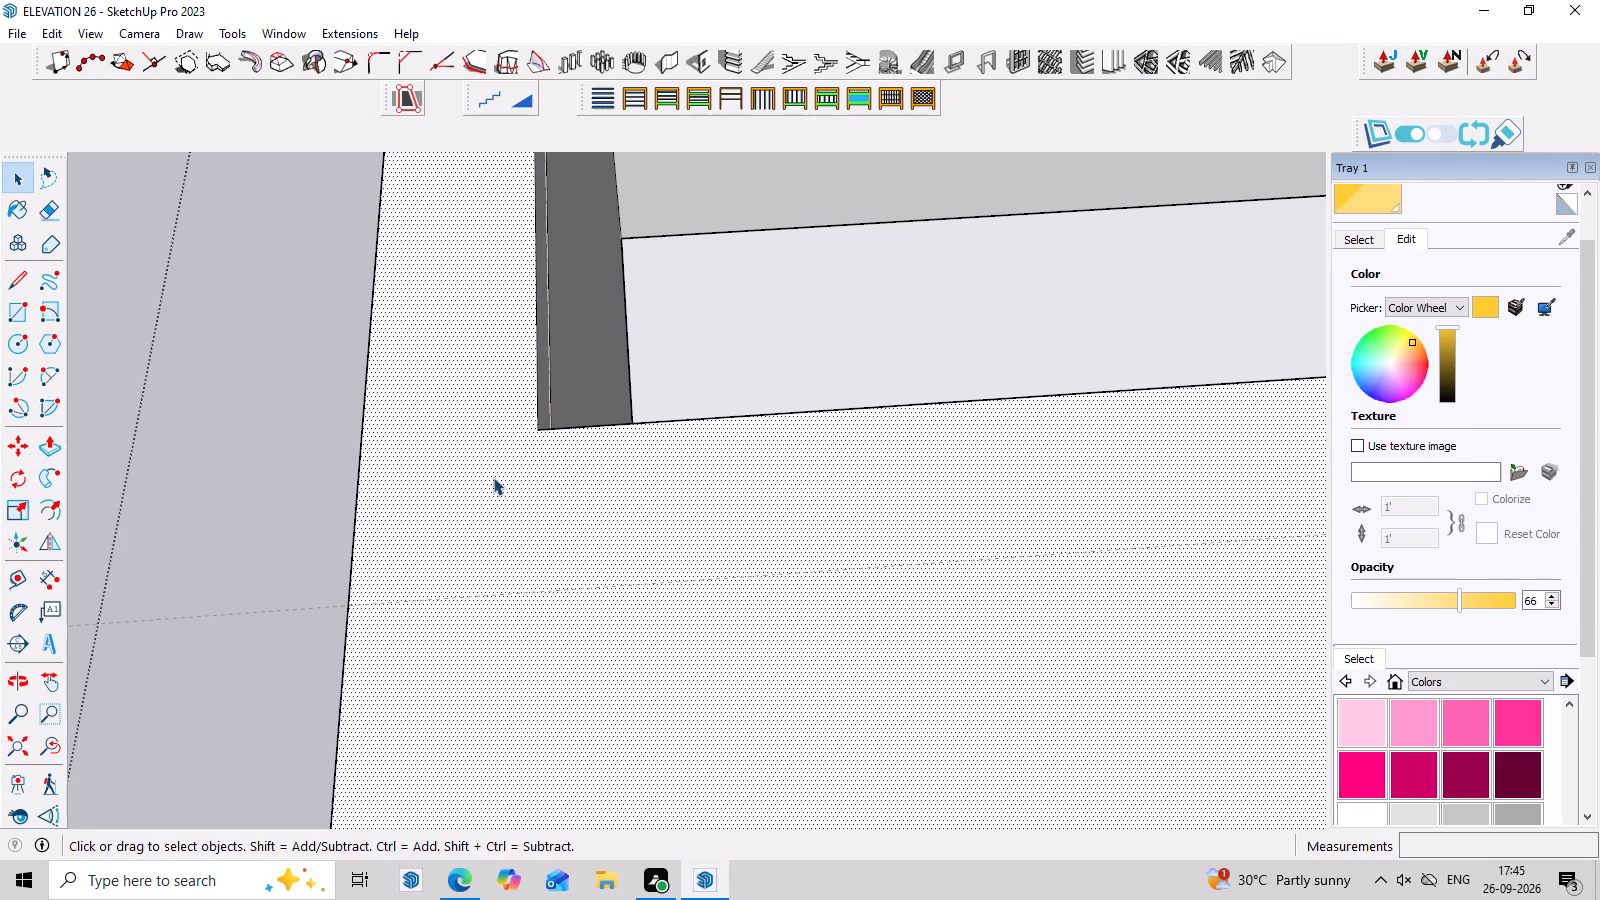
# Draw a 13' 11" by 9" rectangle on the parapet top, from the first front stretch's inner corner to the guide.
pyautogui.press('r')
pyautogui.click(534, 429)
pyautogui.scroll(-6, 514, 529)
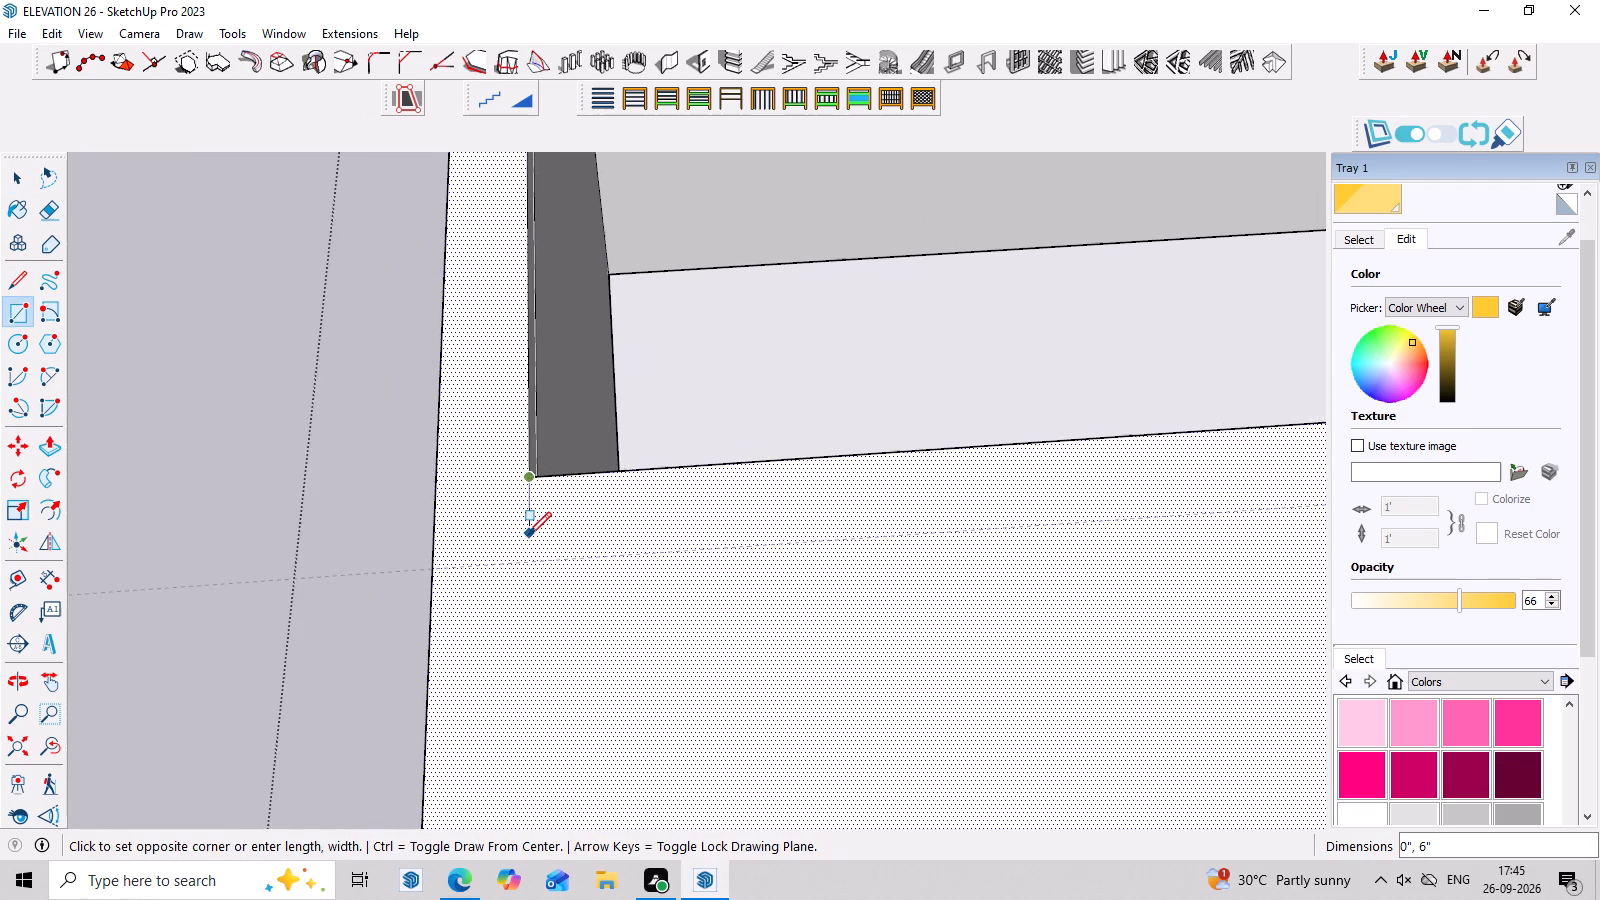
pyautogui.scroll(-12, 528, 535)
pyautogui.scroll(6, 1154, 521)
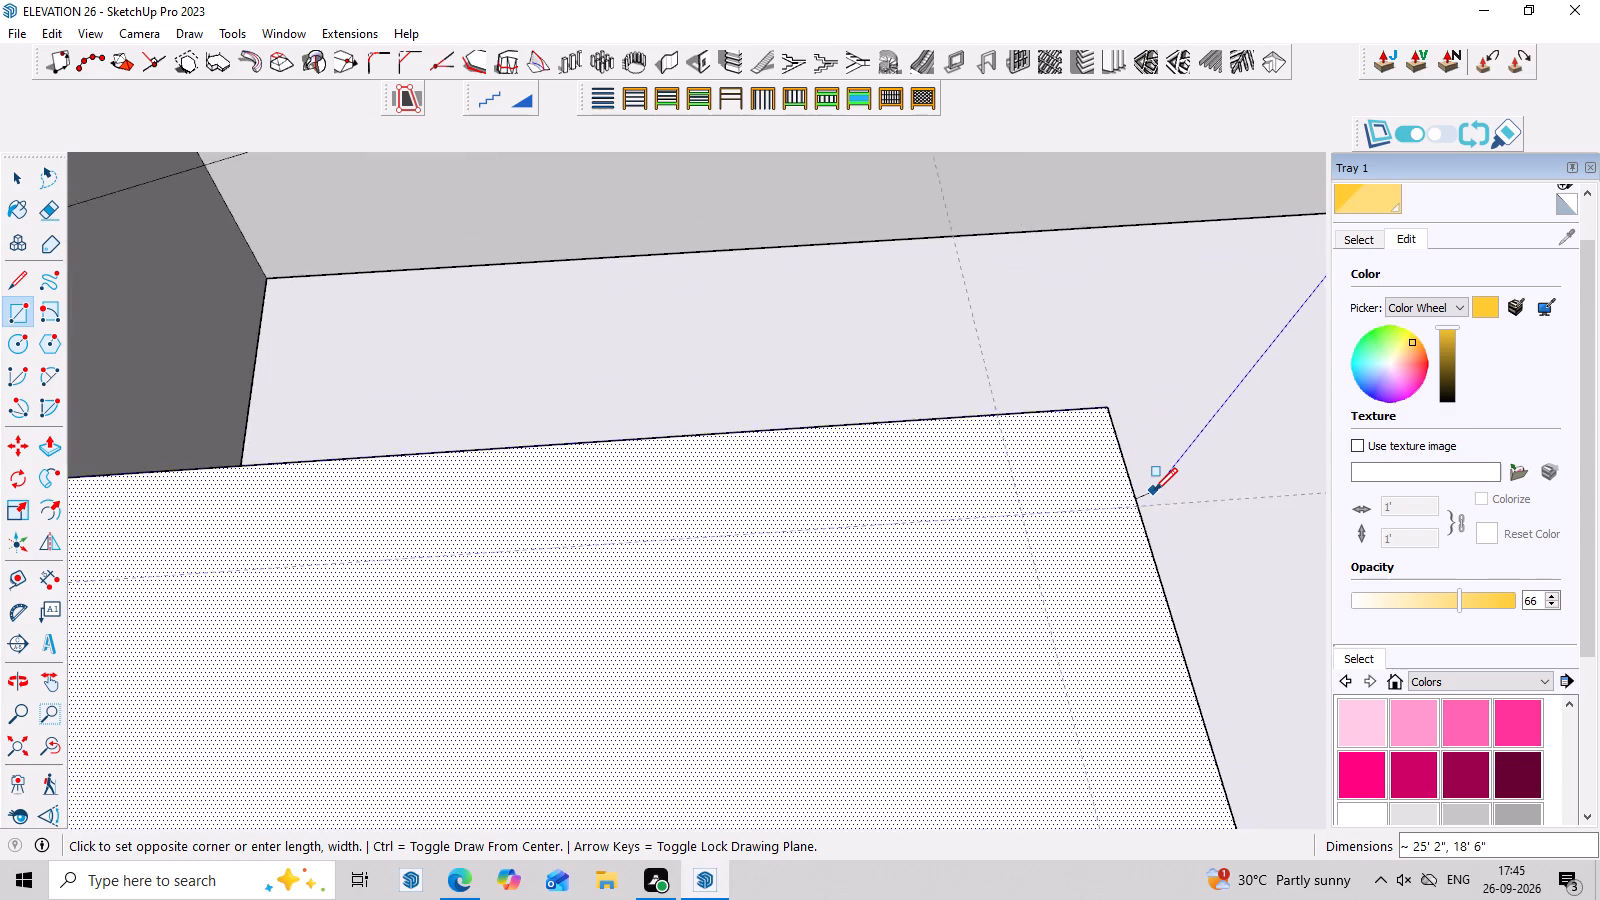
pyautogui.scroll(3, 1154, 491)
pyautogui.scroll(-6, 1147, 492)
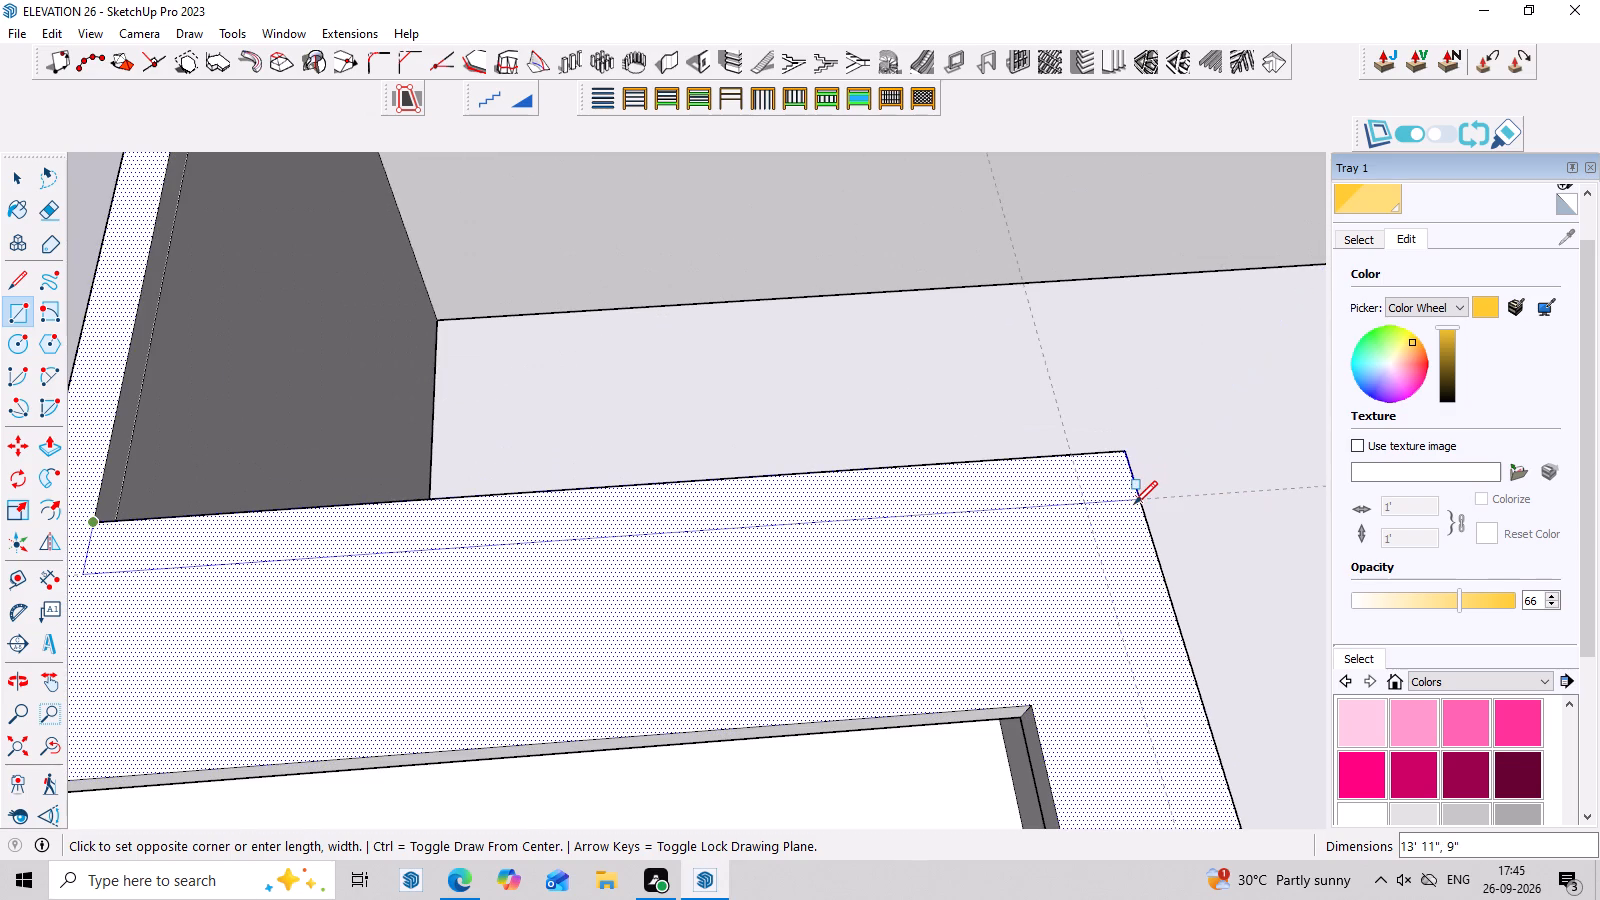
pyautogui.click(1138, 500)
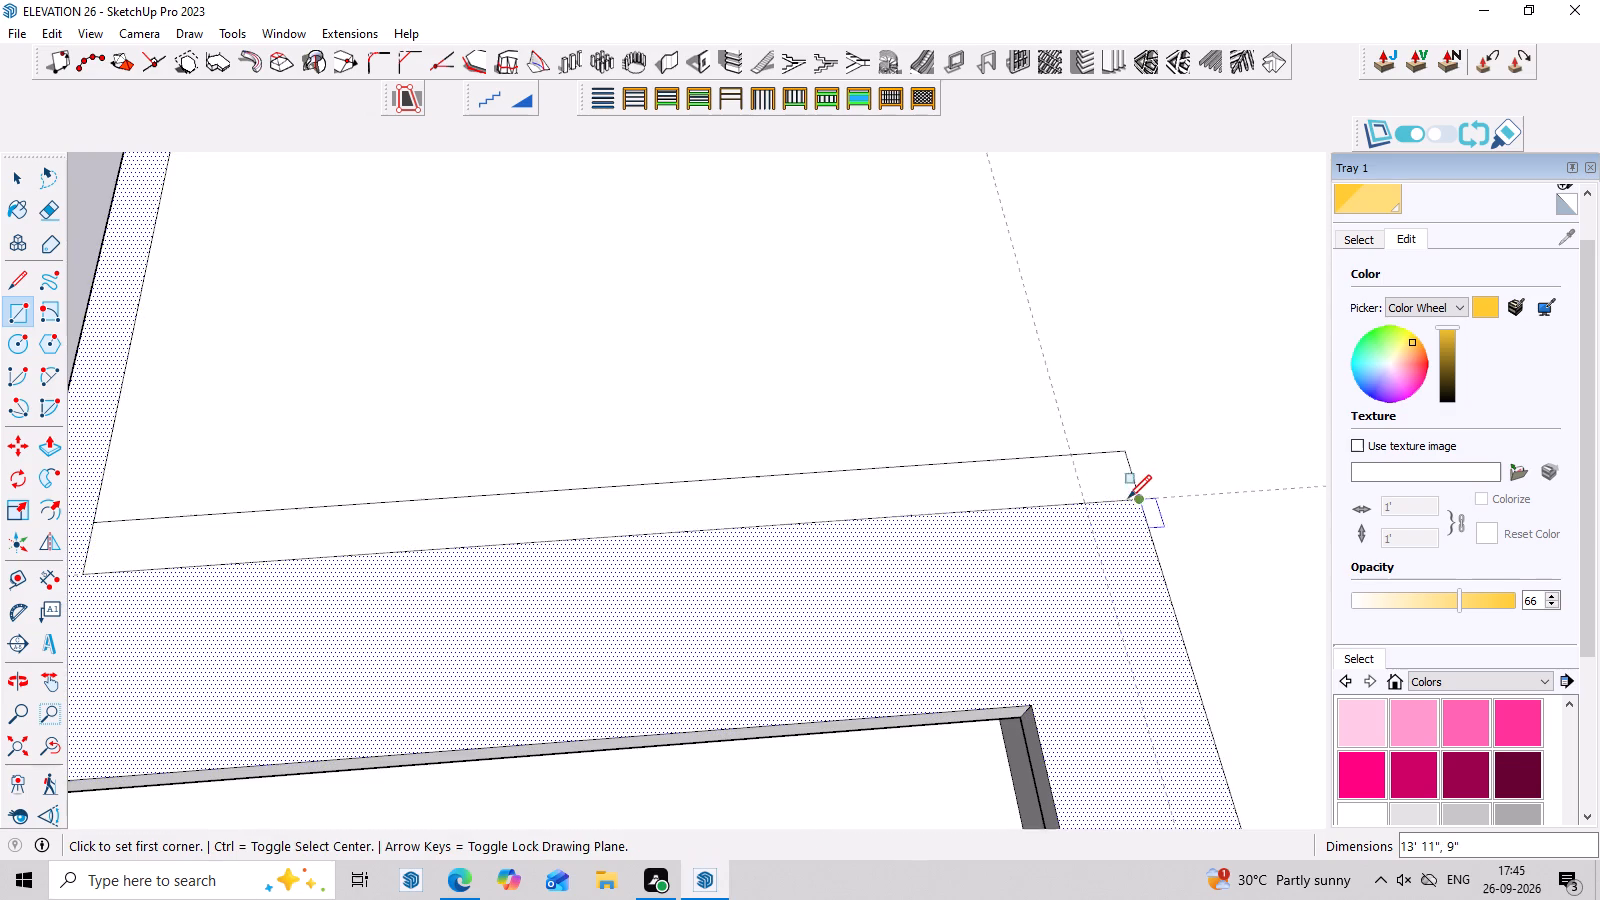
# Cut away the large face covering the roof opening inside the parapet.
pyautogui.scroll(-7, 1018, 504)
pyautogui.scroll(-11, 851, 418)
pyautogui.press('space')
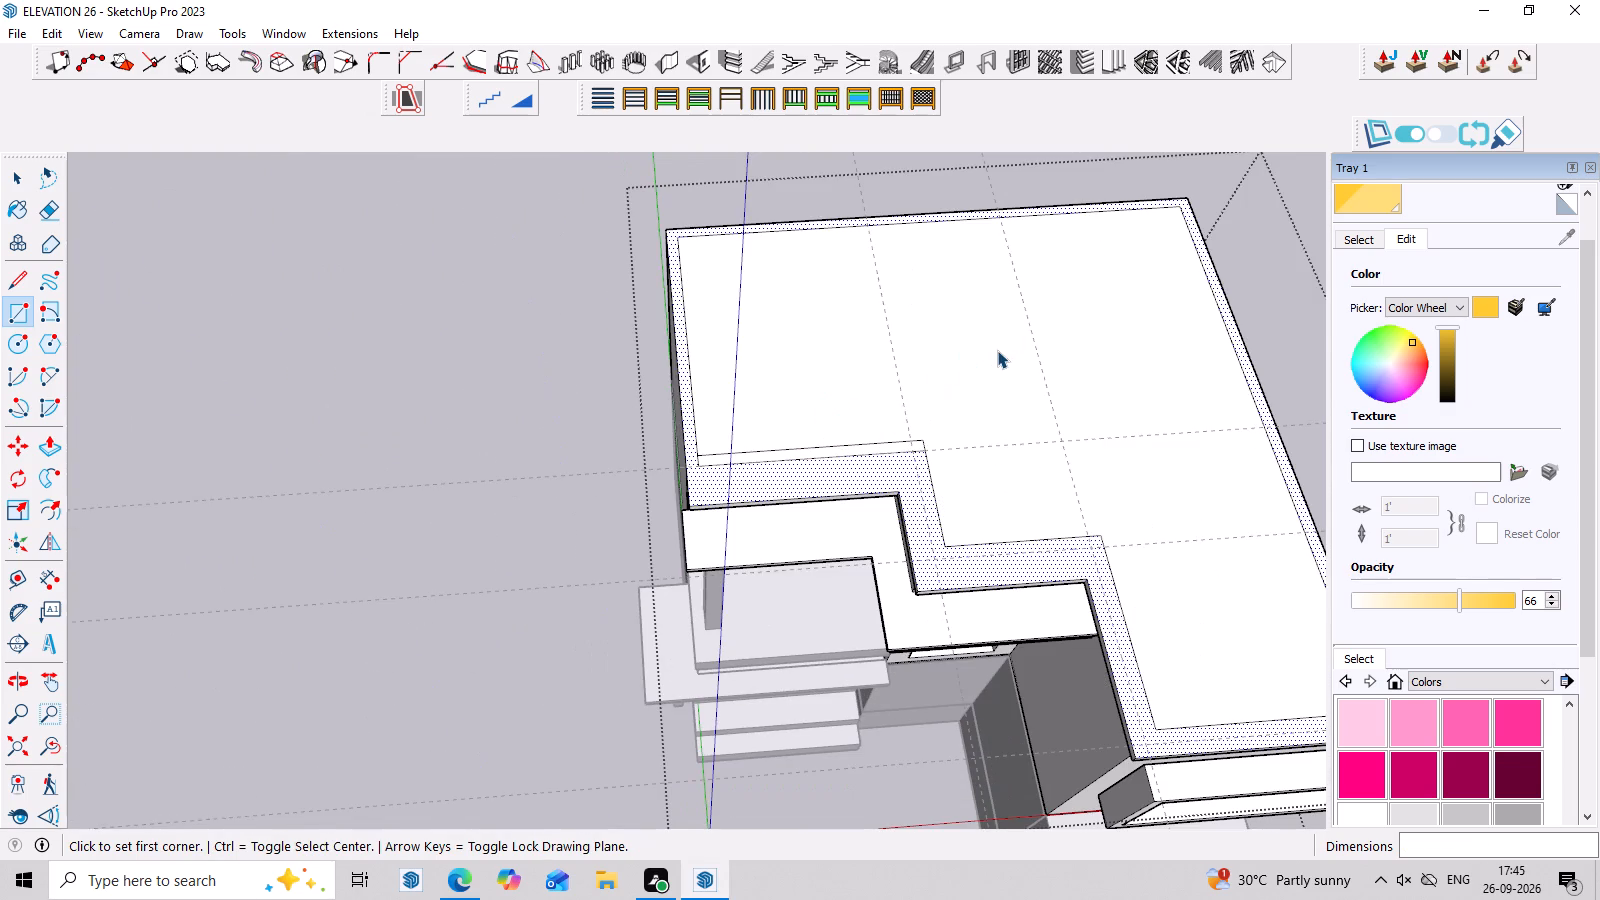
pyautogui.click(1006, 346)
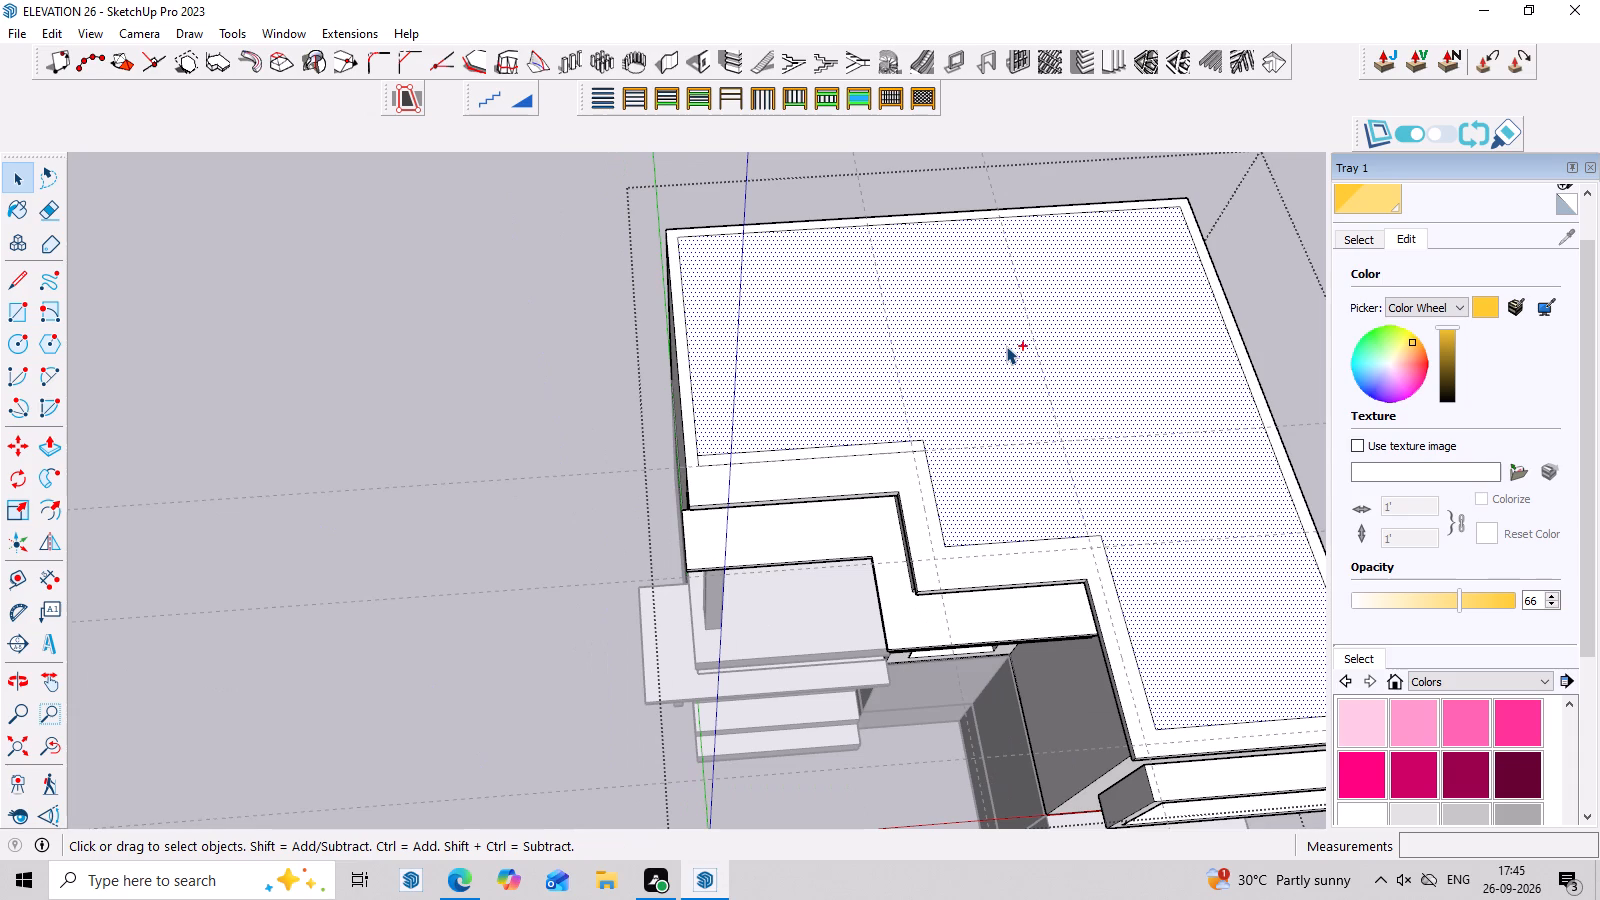
pyautogui.hotkey('ctrl', 'x')
# Draw a rectangle about 9" by 7' 3" along the first parapet return, from the guide intersection to the inner edge.
pyautogui.scroll(7, 946, 463)
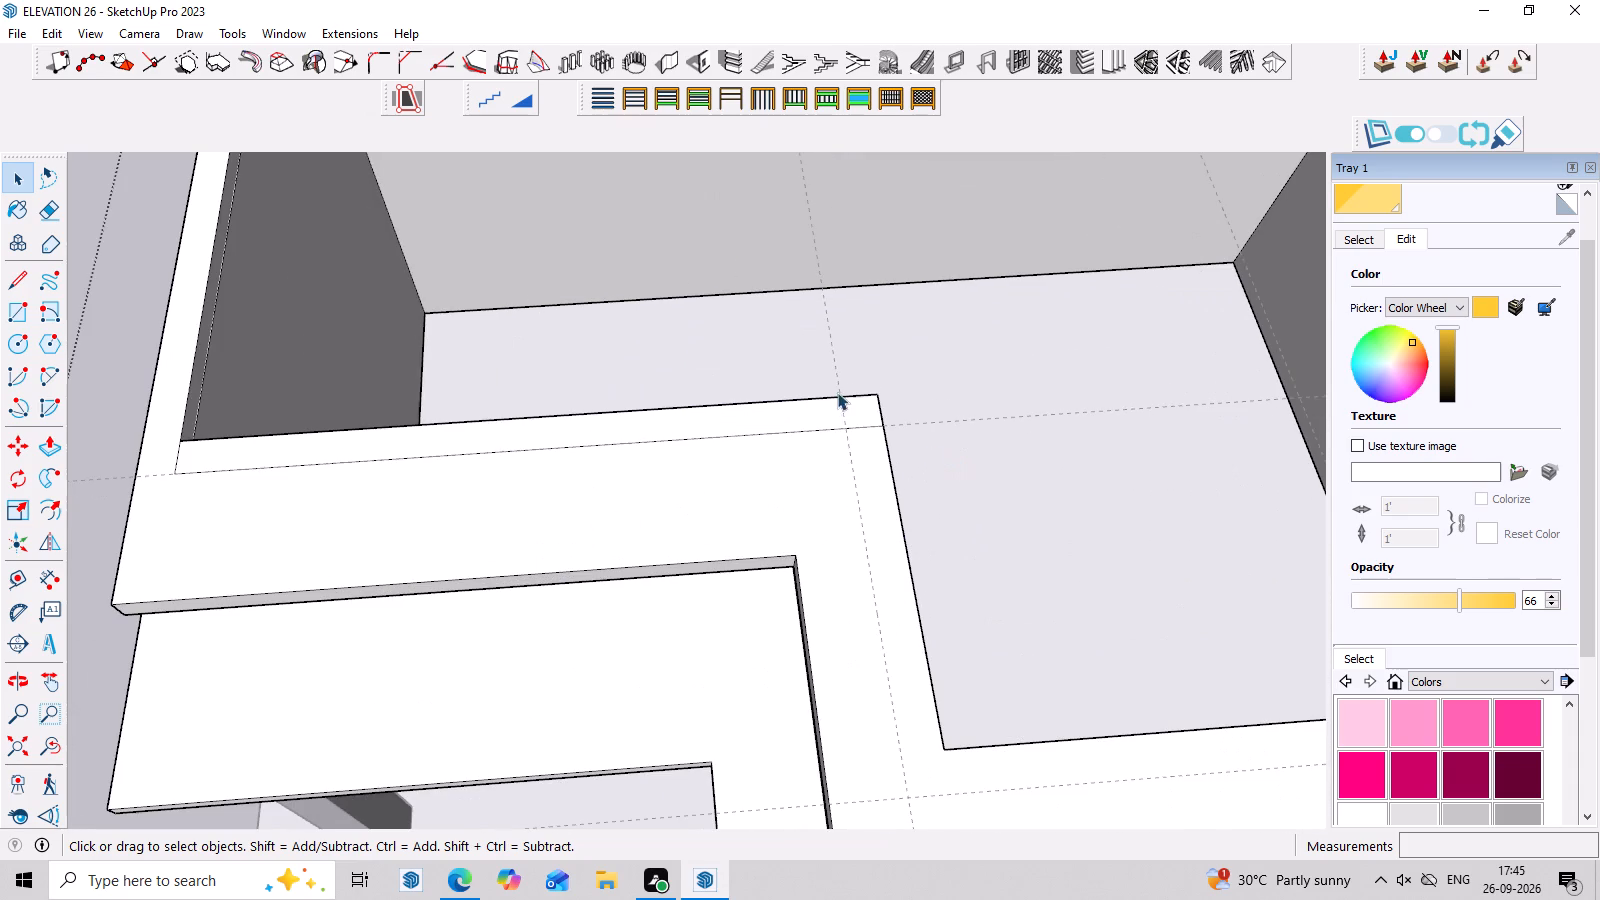
pyautogui.click(837, 411)
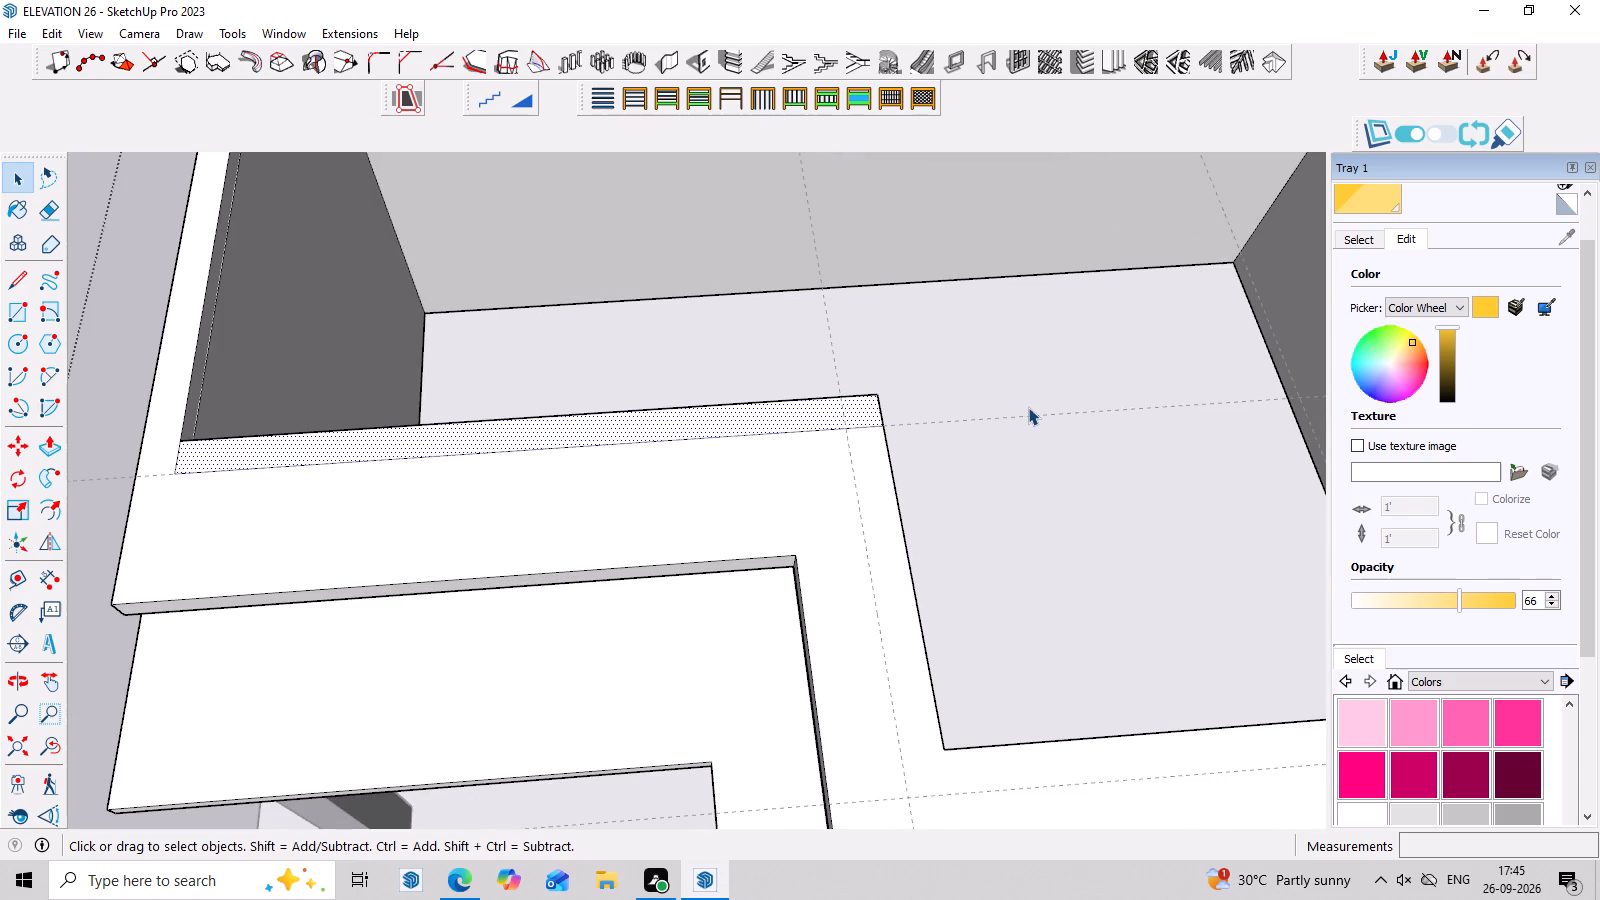
pyautogui.press('r')
pyautogui.scroll(2, 966, 450)
pyautogui.click(773, 416)
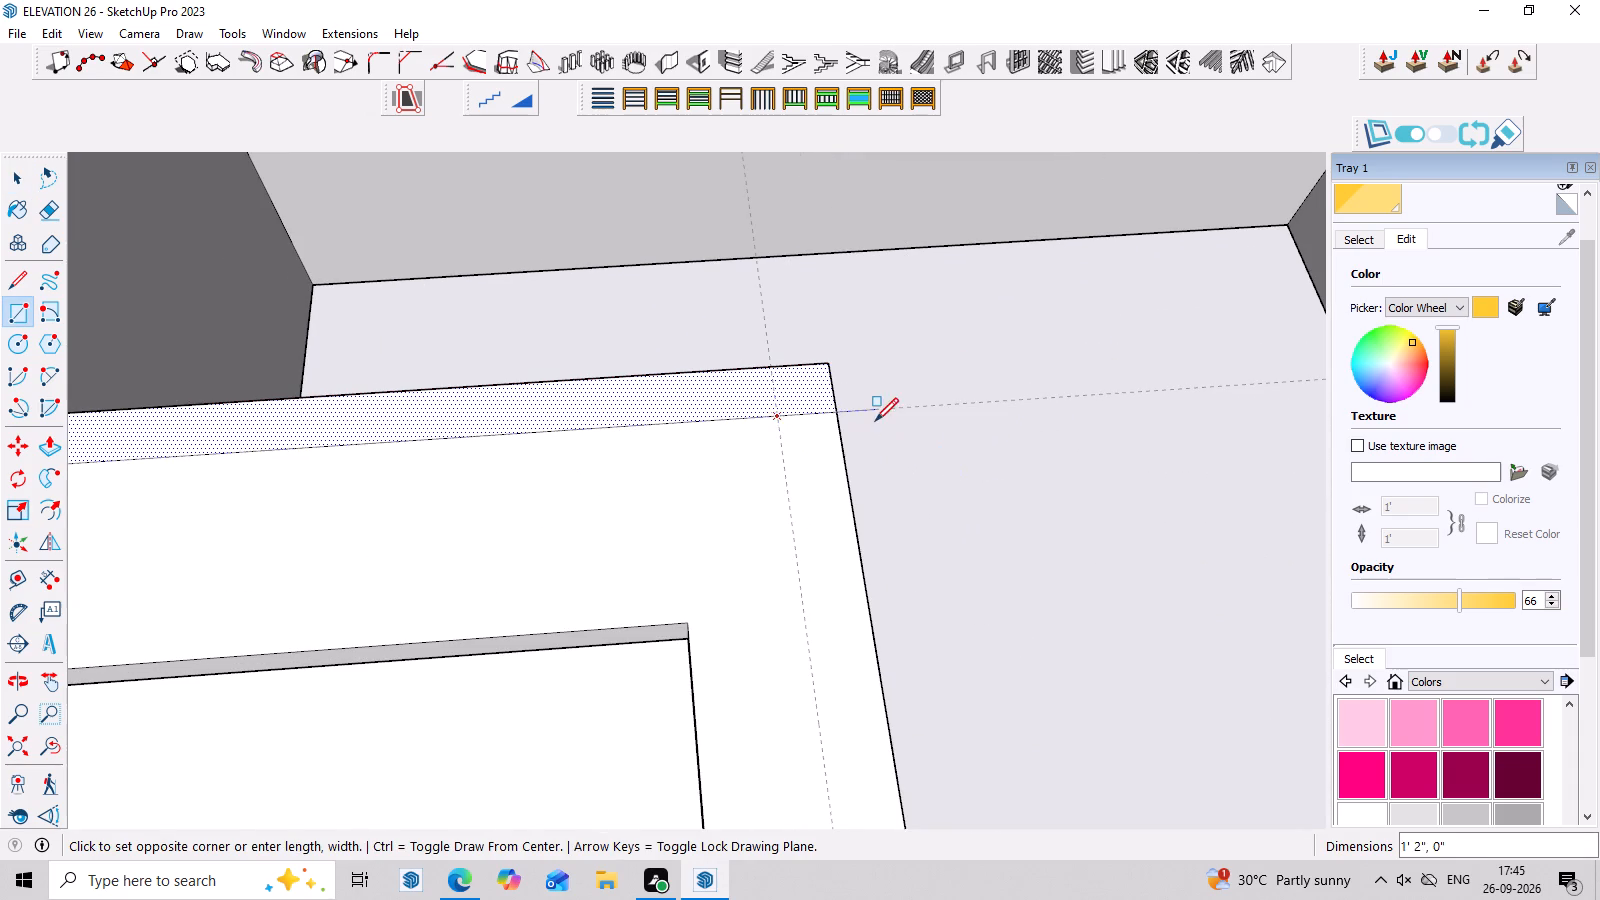
pyautogui.scroll(-7, 867, 448)
pyautogui.scroll(3, 877, 607)
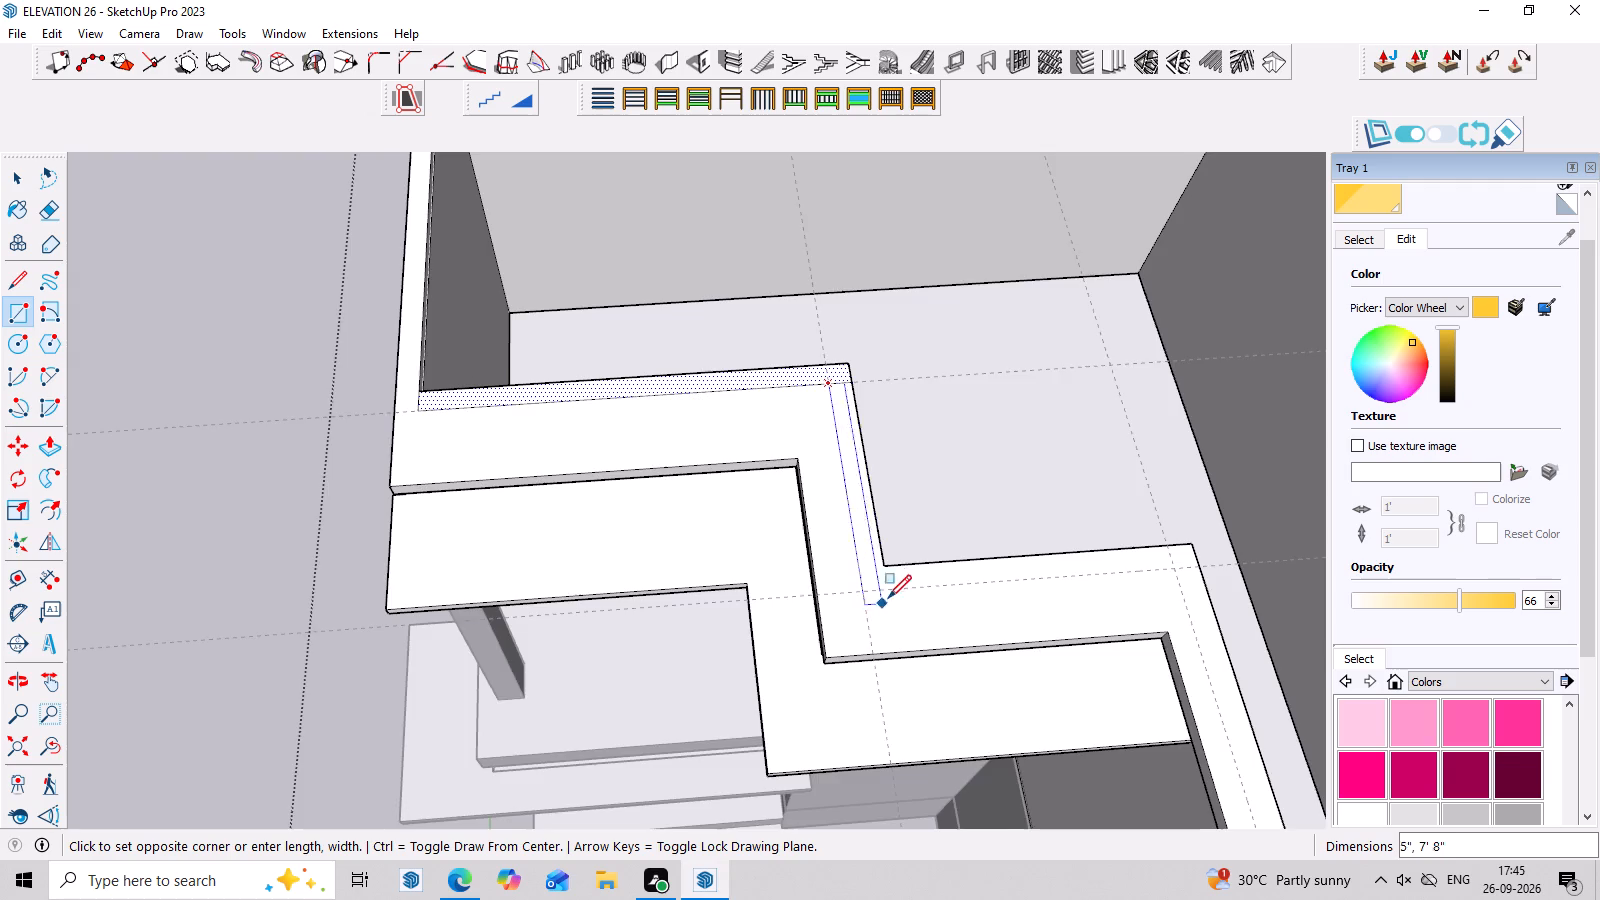
pyautogui.scroll(6, 891, 593)
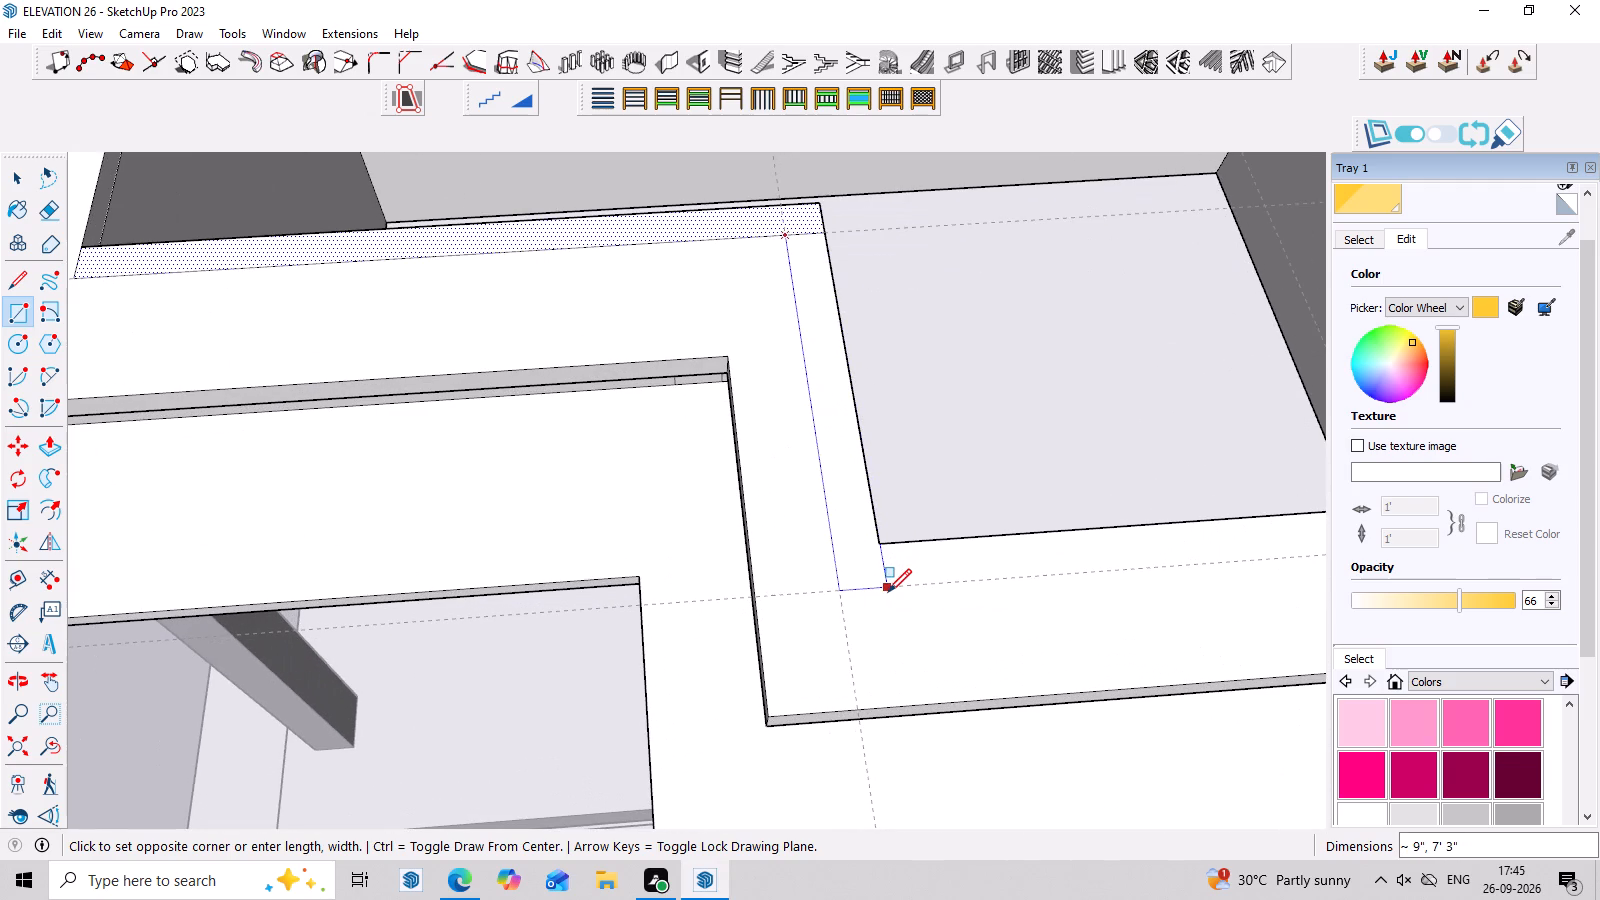
pyautogui.click(888, 592)
# Cut away the face covering the roof opening beside the first return strip.
pyautogui.scroll(-11, 871, 524)
pyautogui.moveTo(1019, 495); pyautogui.dragTo(762, 465, button='middle')
pyautogui.press('space')
pyautogui.click(876, 460)
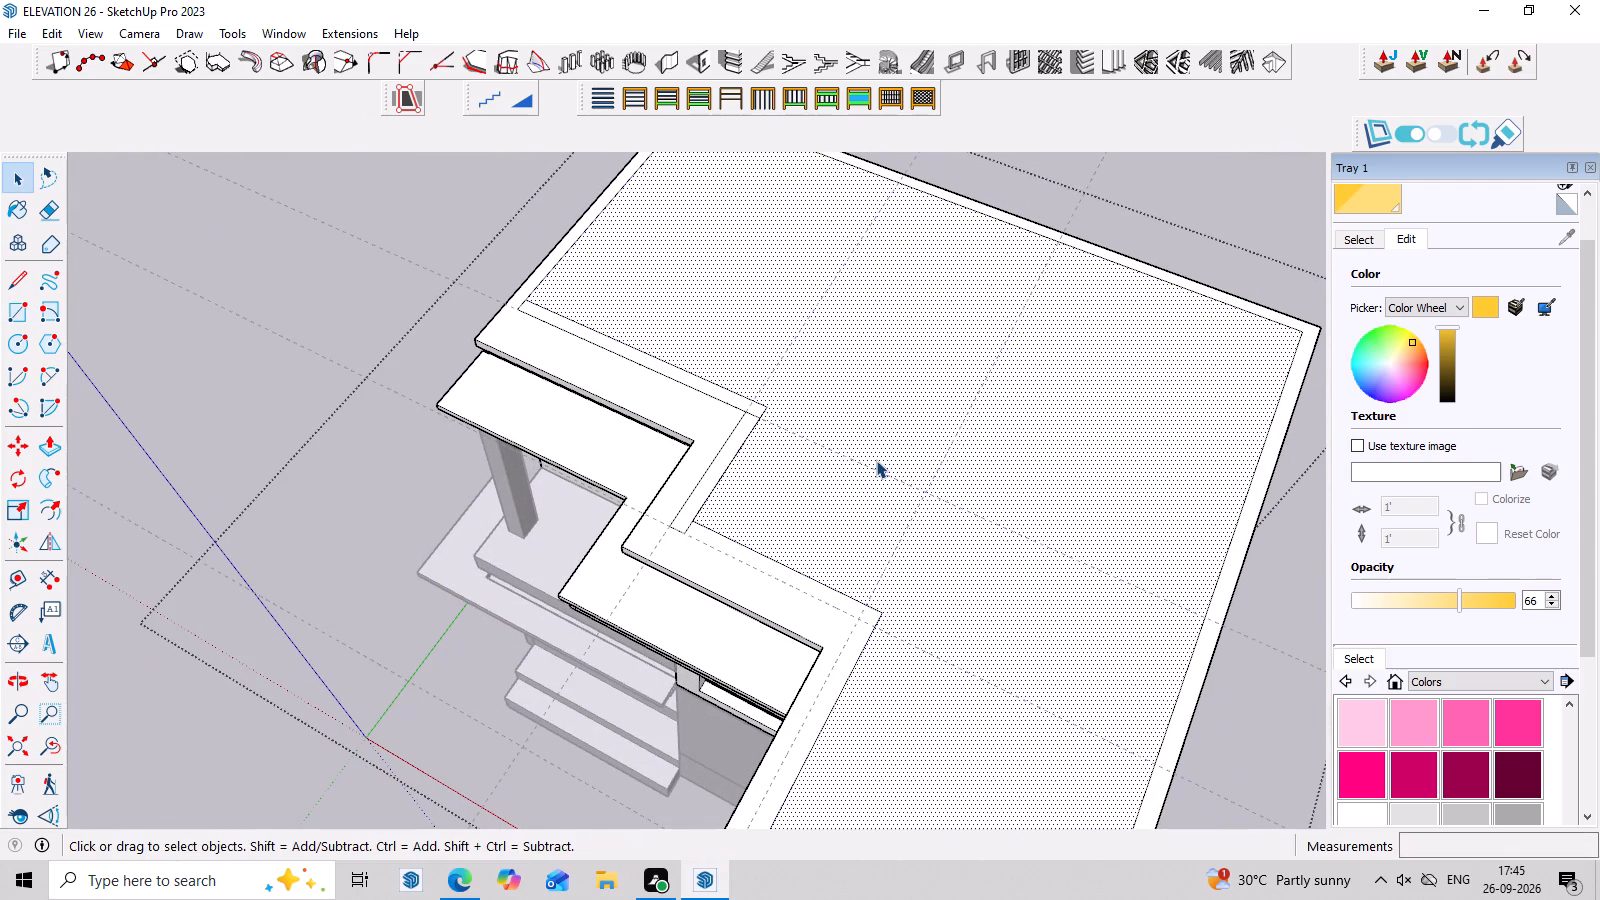
pyautogui.hotkey('ctrl', 'x')
# Draw a rectangle about 9' 3" long along the second front parapet stretch, between its inner edge and the guide.
pyautogui.moveTo(727, 545); pyautogui.dragTo(579, 500, button='middle')
pyautogui.scroll(-1, 551, 489)
pyautogui.scroll(5, 550, 477)
pyautogui.moveTo(626, 447); pyautogui.dragTo(593, 460, button='middle')
pyautogui.press('r')
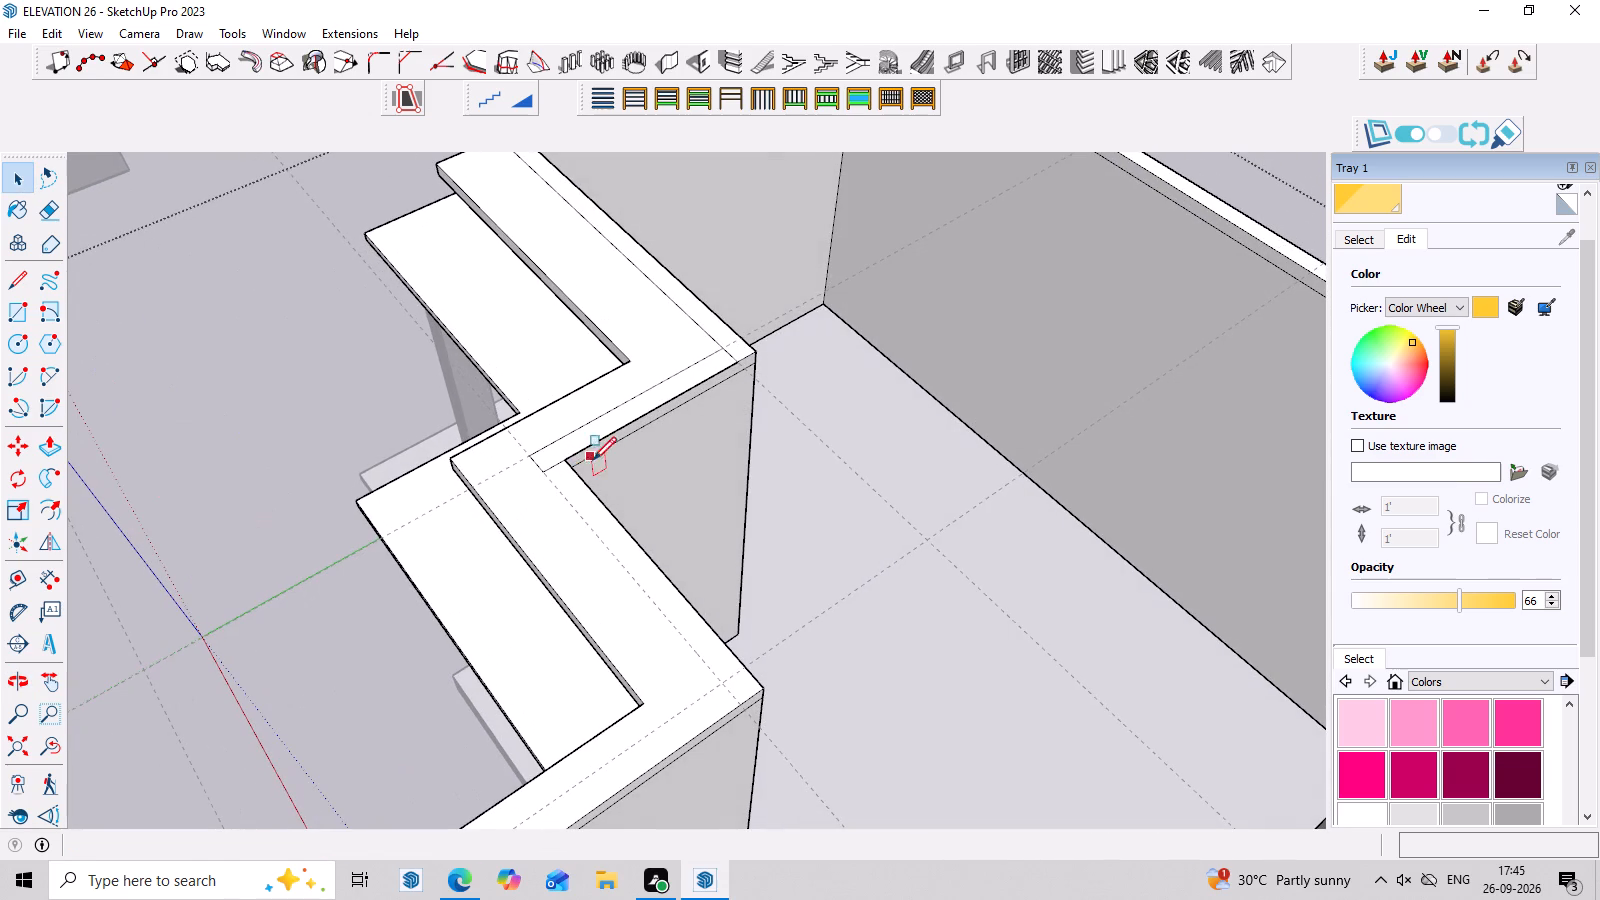
pyautogui.scroll(3, 578, 457)
pyautogui.click(529, 477)
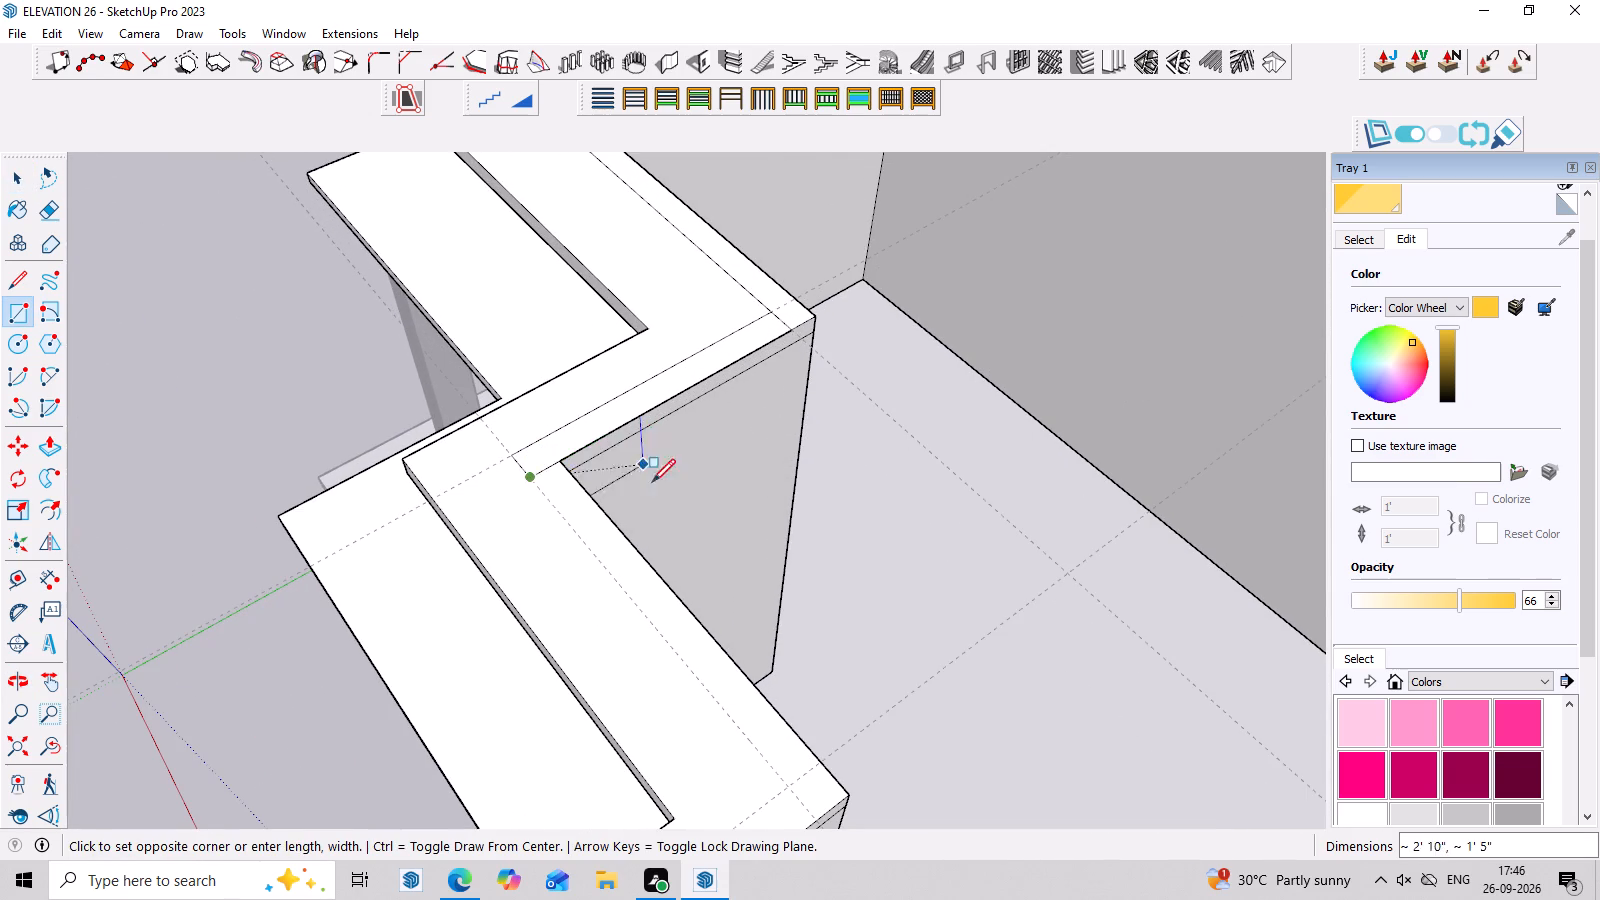
pyautogui.scroll(-3, 687, 545)
pyautogui.scroll(2, 788, 724)
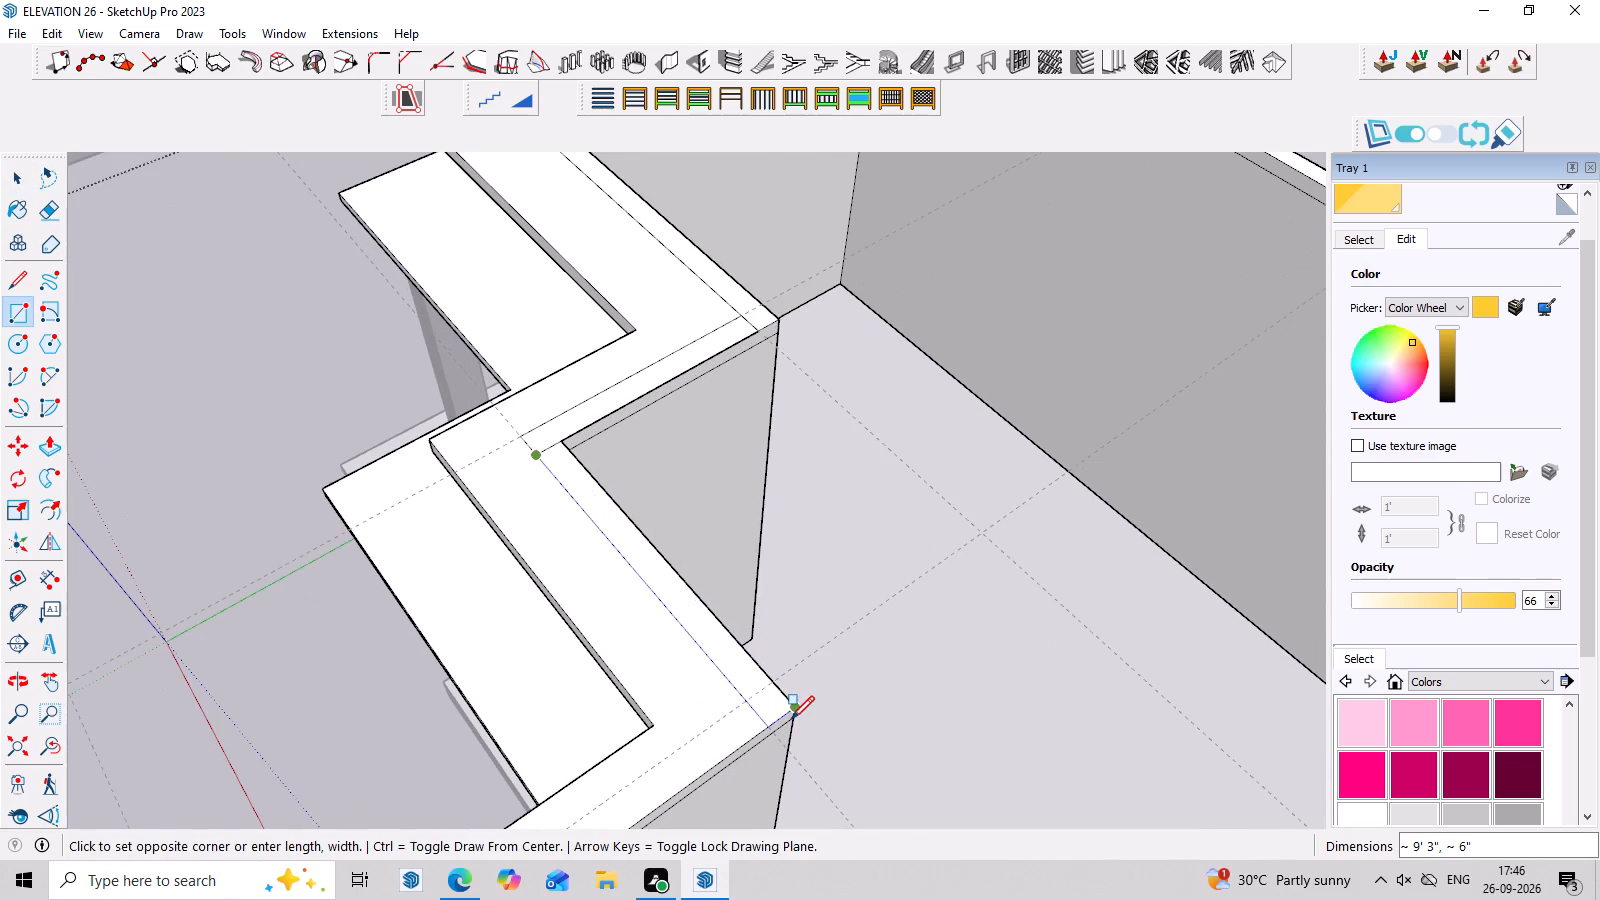
pyautogui.click(791, 719)
# Cut away the face covering the roof opening beside the second front stretch.
pyautogui.press('space')
pyautogui.click(842, 605)
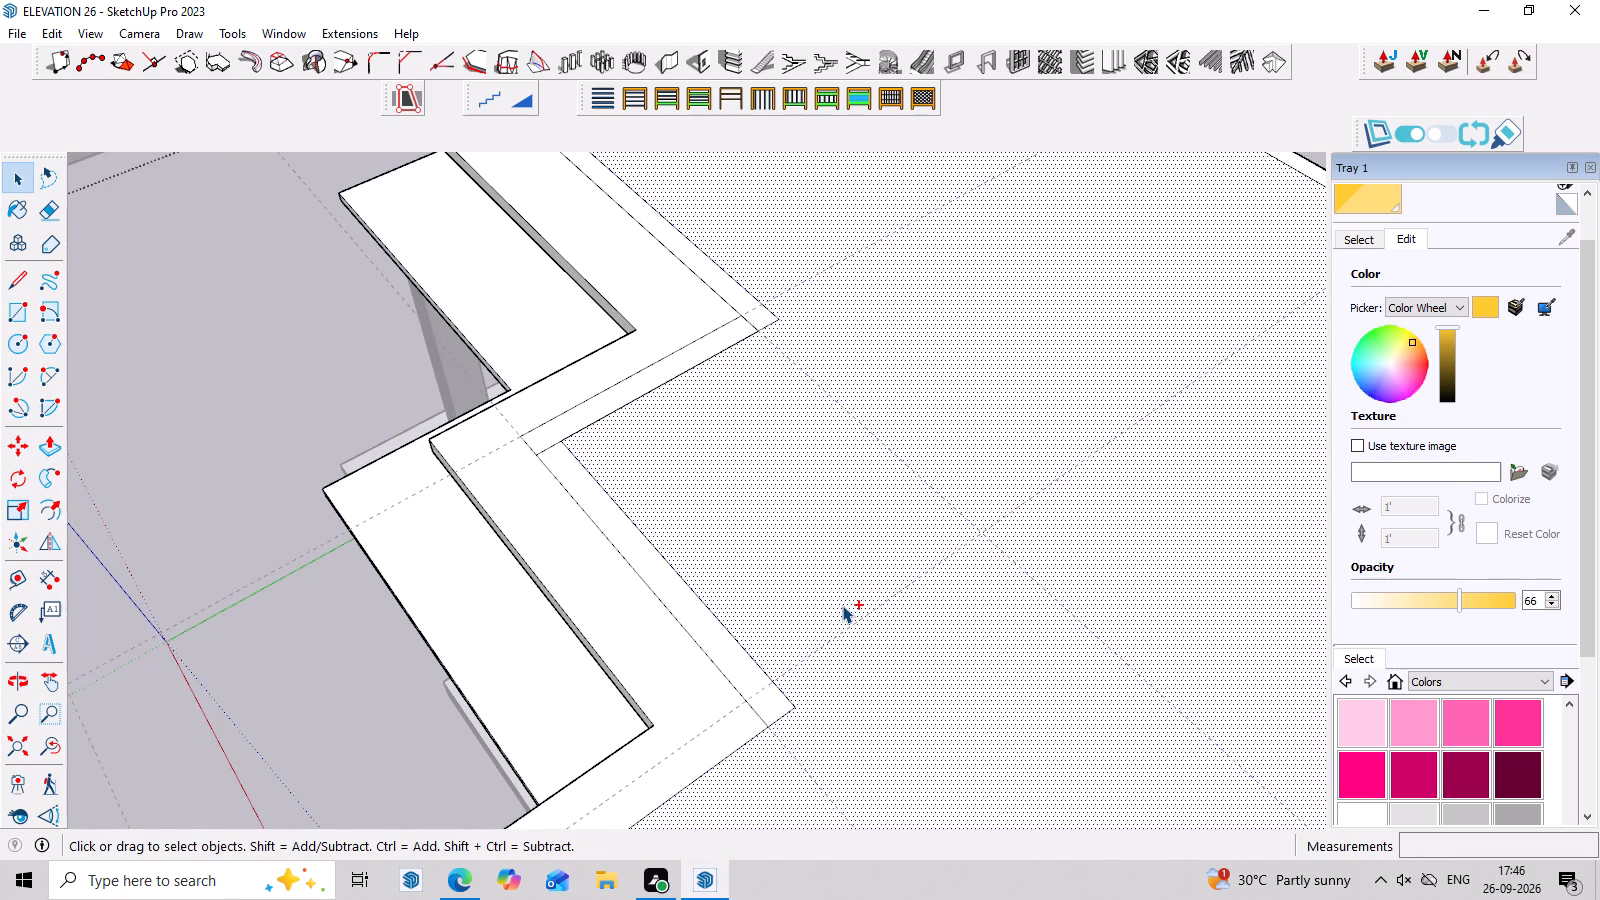
pyautogui.hotkey('ctrl', 'x')
# Draw a 9" by 11' 7" rectangle along the second parapet return, from the guide intersection to the end stretch.
pyautogui.scroll(-8, 842, 605)
pyautogui.moveTo(874, 655); pyautogui.dragTo(1099, 719, button='middle')
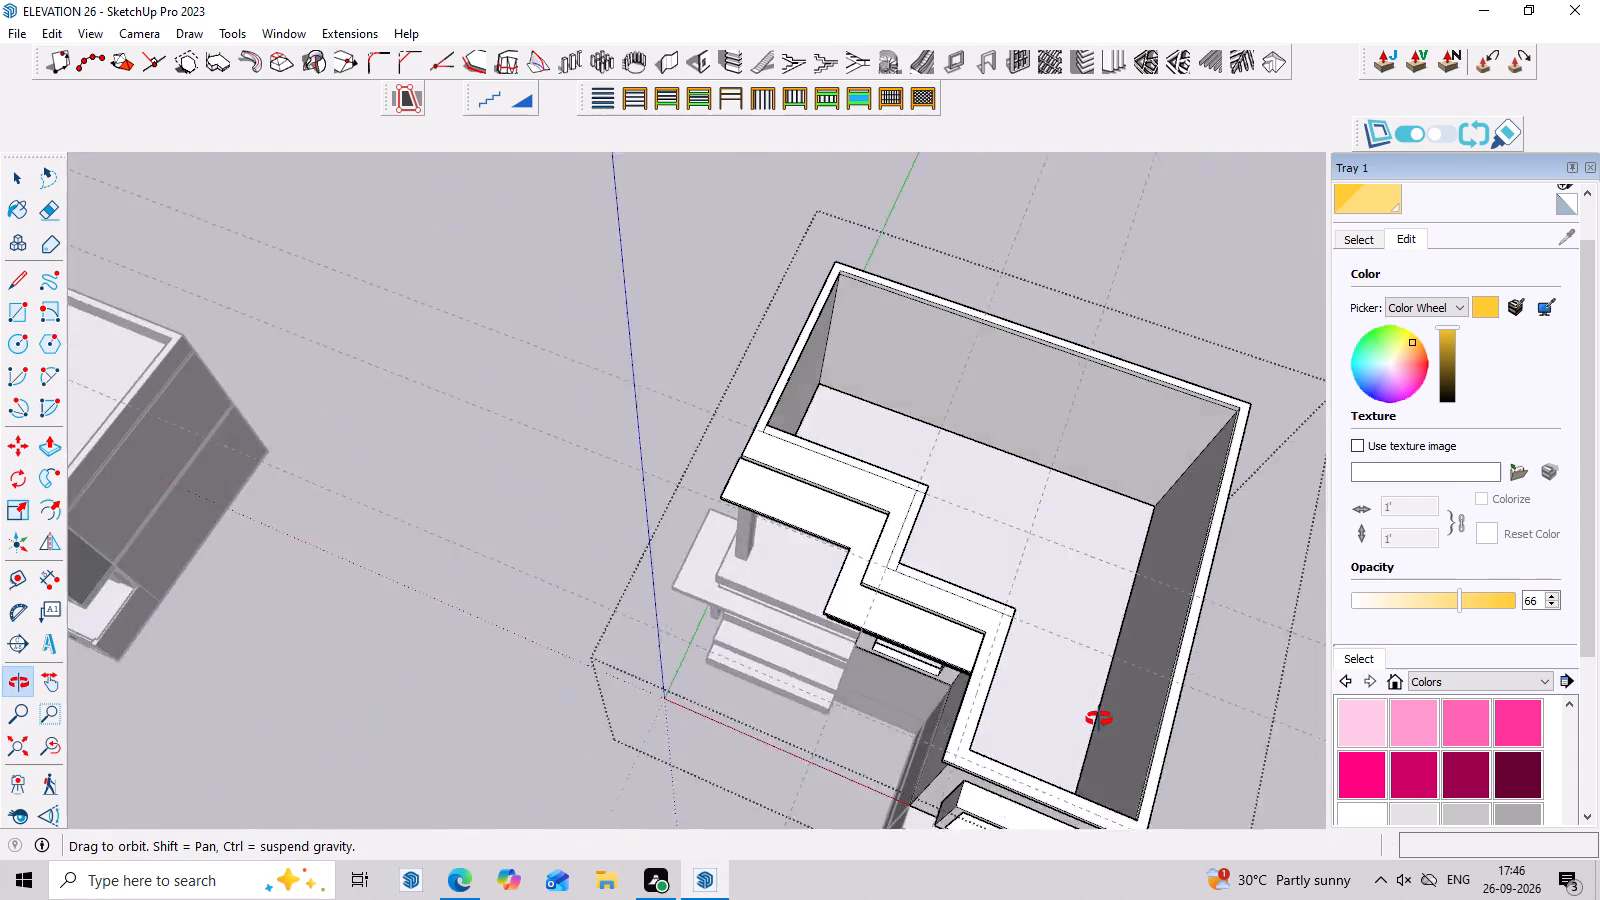
pyautogui.moveTo(1099, 719); pyautogui.dragTo(1146, 652, button='middle')
pyautogui.scroll(4, 1142, 542)
pyautogui.scroll(-4, 1054, 449)
pyautogui.moveTo(1030, 439); pyautogui.dragTo(1121, 593, button='middle')
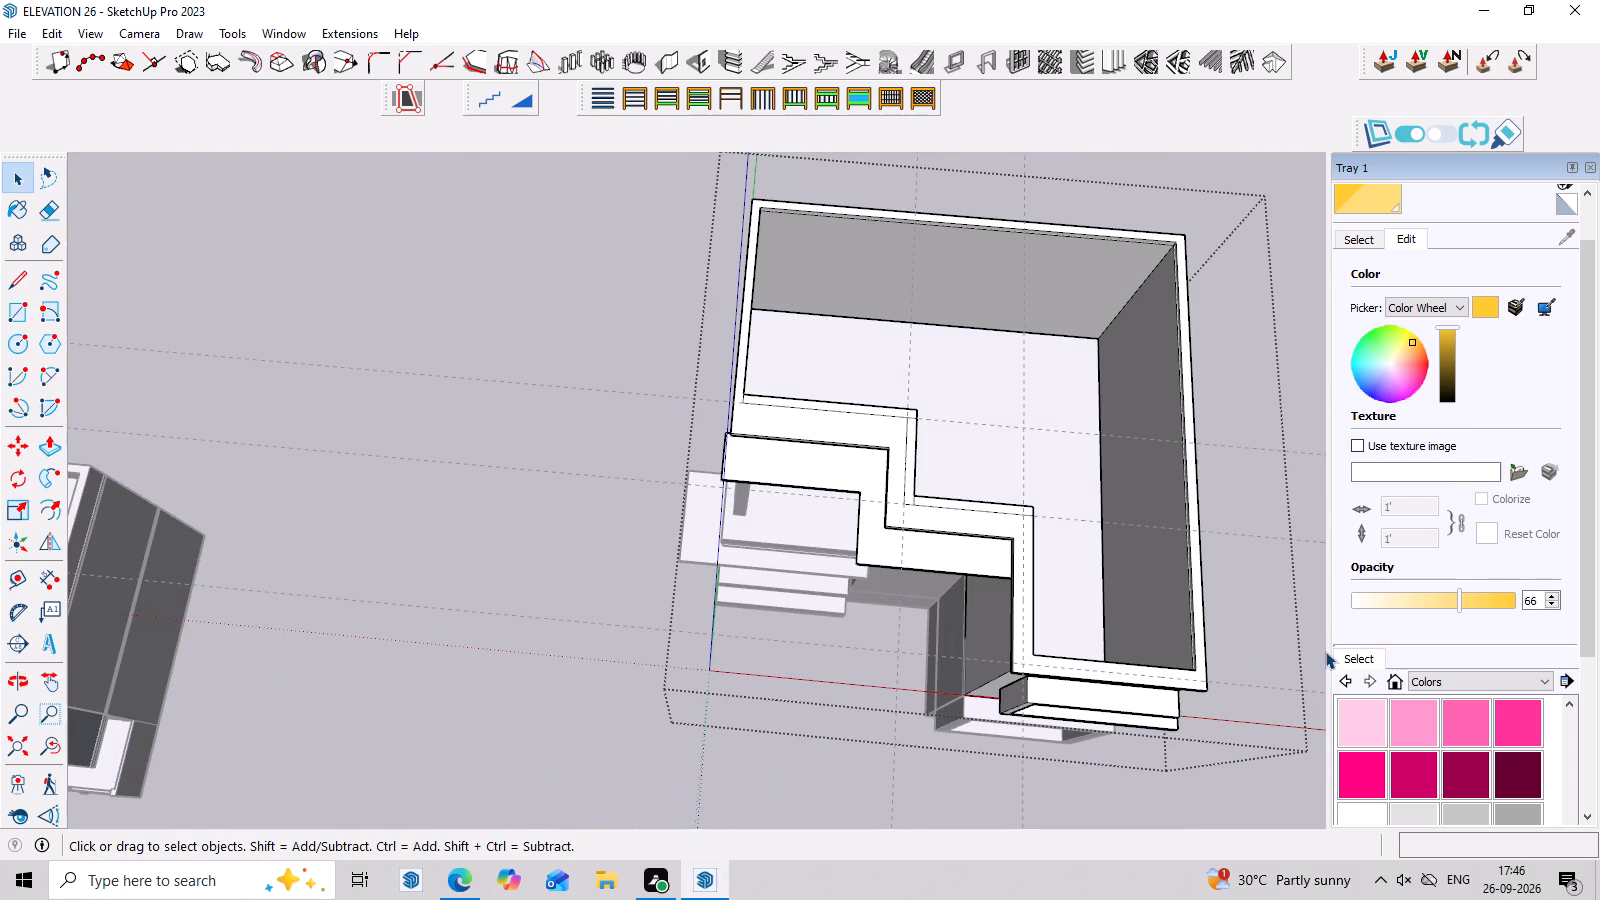
pyautogui.scroll(1, 1326, 649)
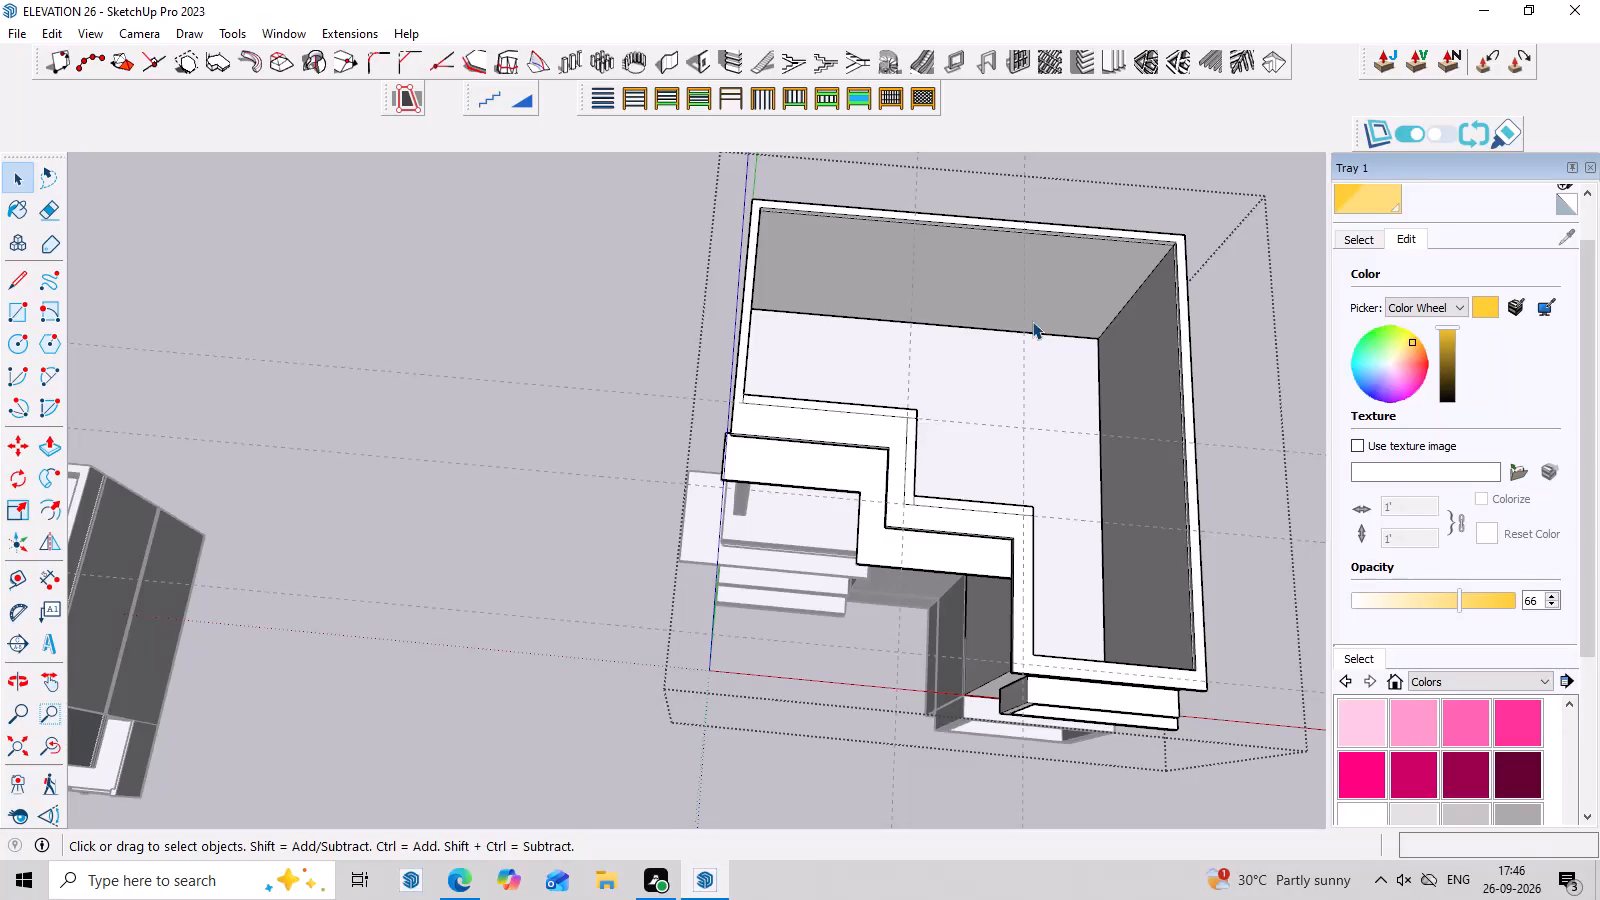
pyautogui.scroll(3, 988, 680)
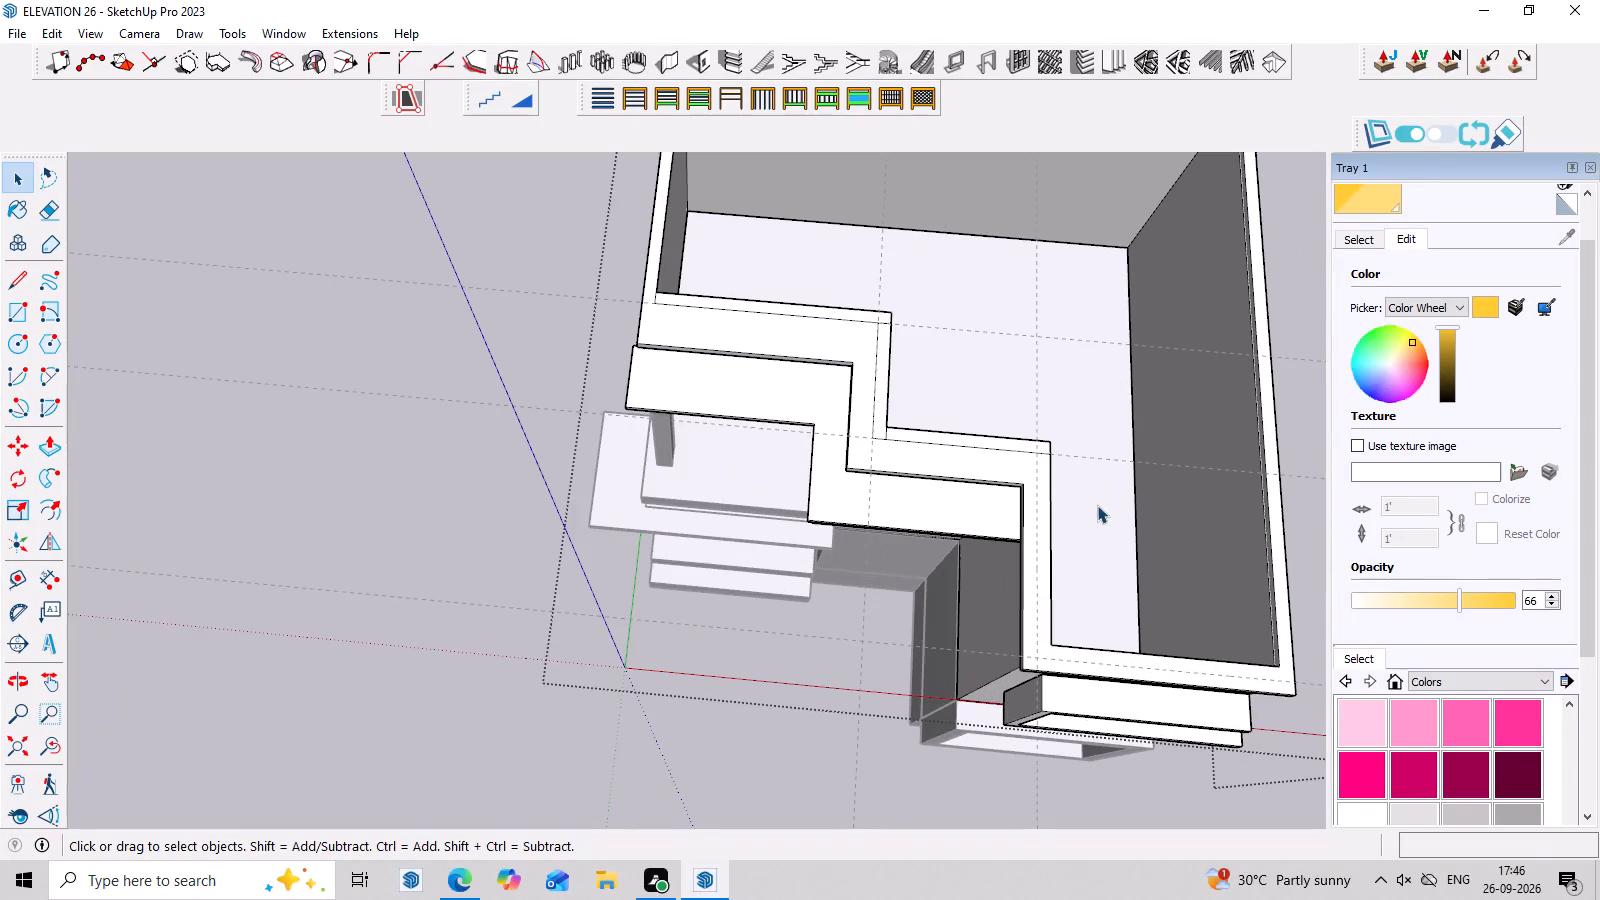
pyautogui.middleClick(1097, 505)
pyautogui.scroll(3, 1100, 498)
pyautogui.press('r')
pyautogui.scroll(3, 1072, 464)
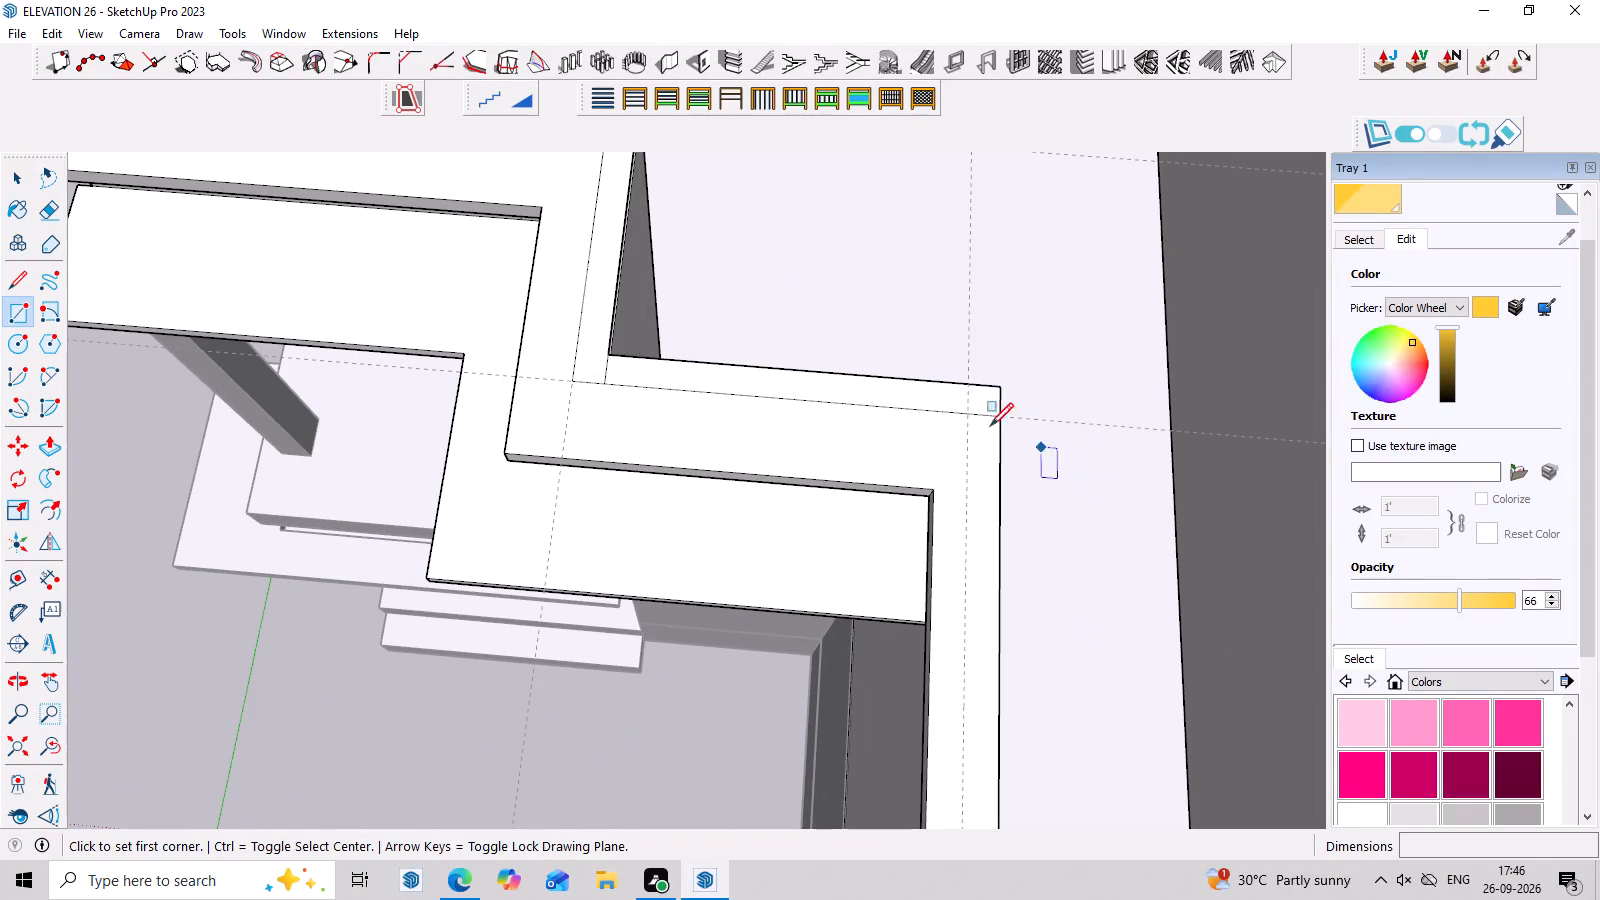
pyautogui.click(967, 409)
pyautogui.scroll(-6, 1019, 441)
pyautogui.scroll(3, 1018, 661)
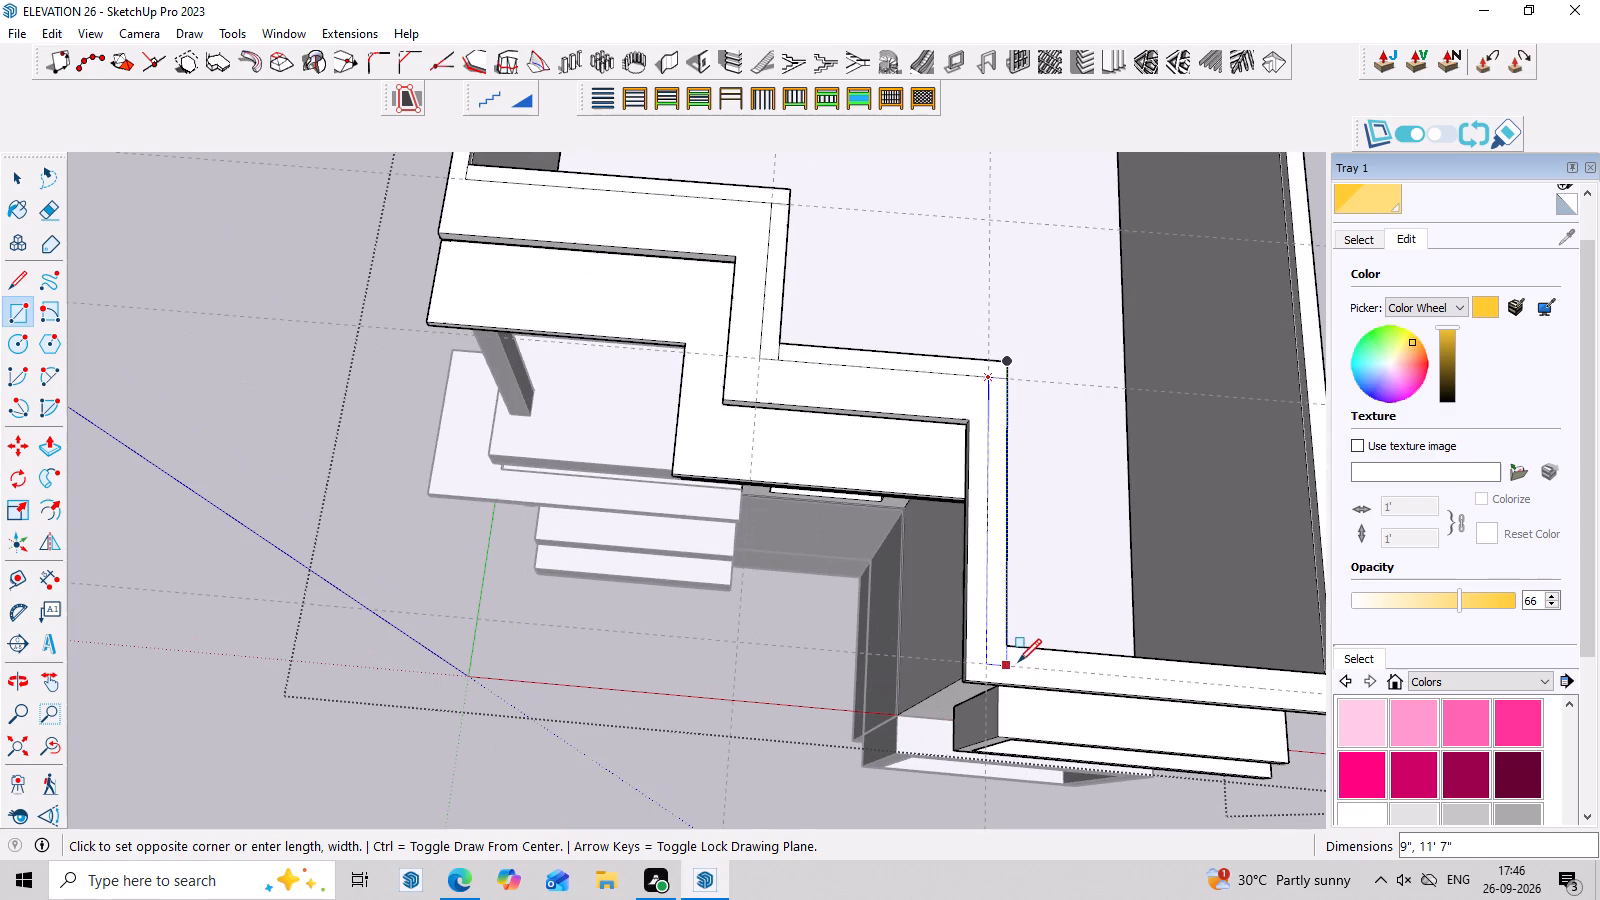
pyautogui.click(1007, 665)
# Draw a 12' by 9" rectangle along the end front parapet stretch, from the guide to the inner corner.
pyautogui.scroll(-6, 988, 571)
pyautogui.moveTo(1004, 586); pyautogui.dragTo(658, 458, button='middle')
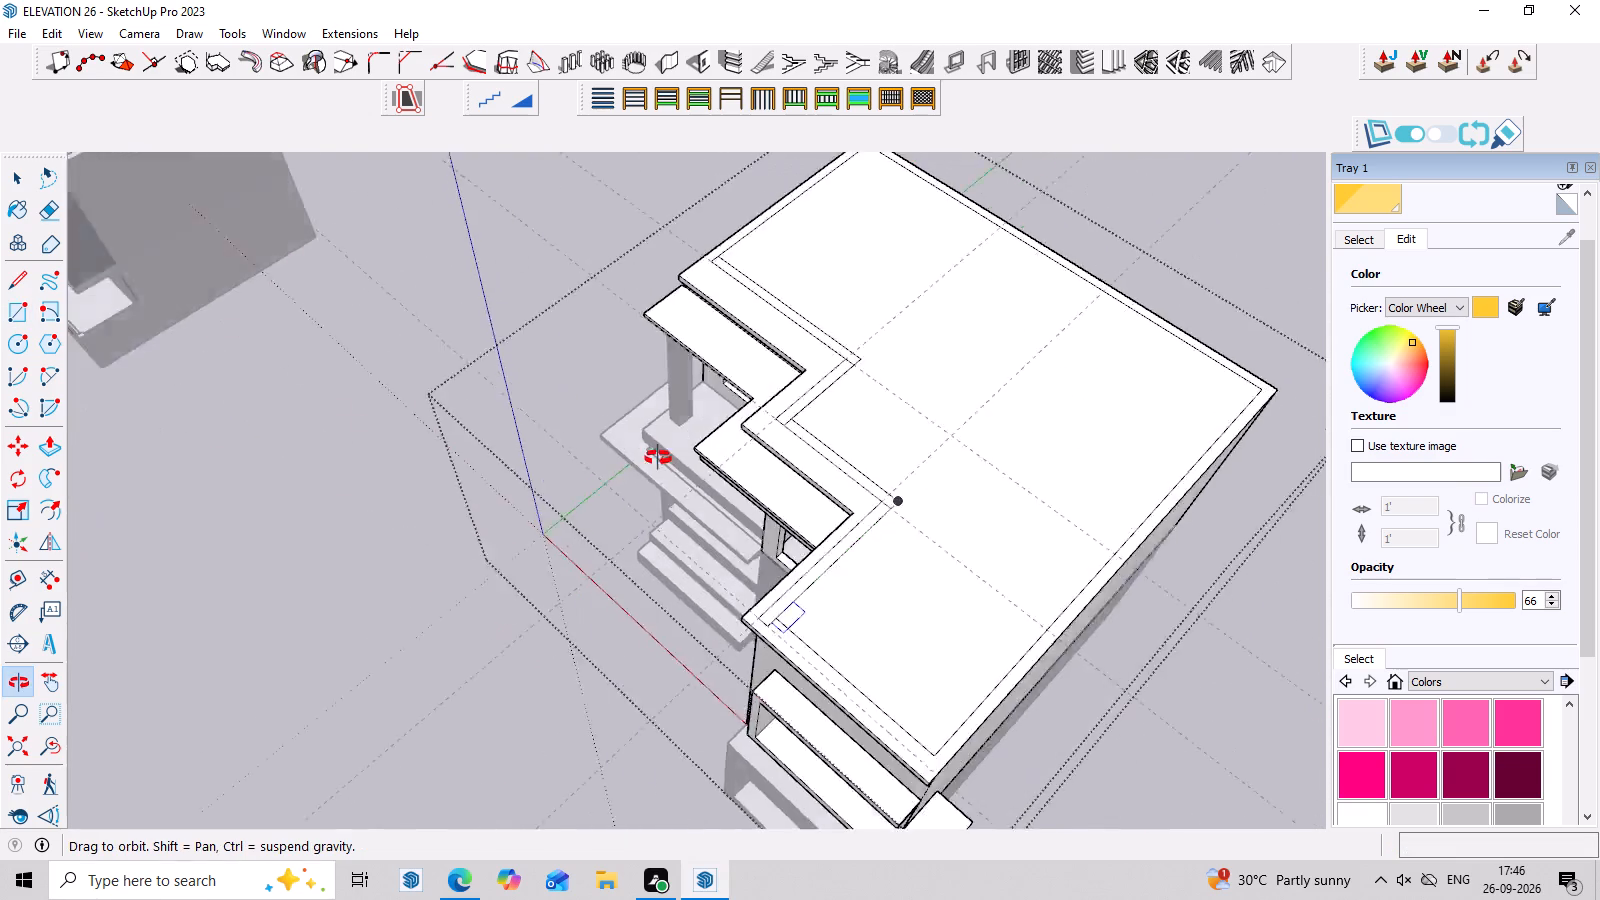
pyautogui.moveTo(658, 458); pyautogui.dragTo(636, 444, button='middle')
pyautogui.scroll(3, 784, 620)
pyautogui.click(695, 566)
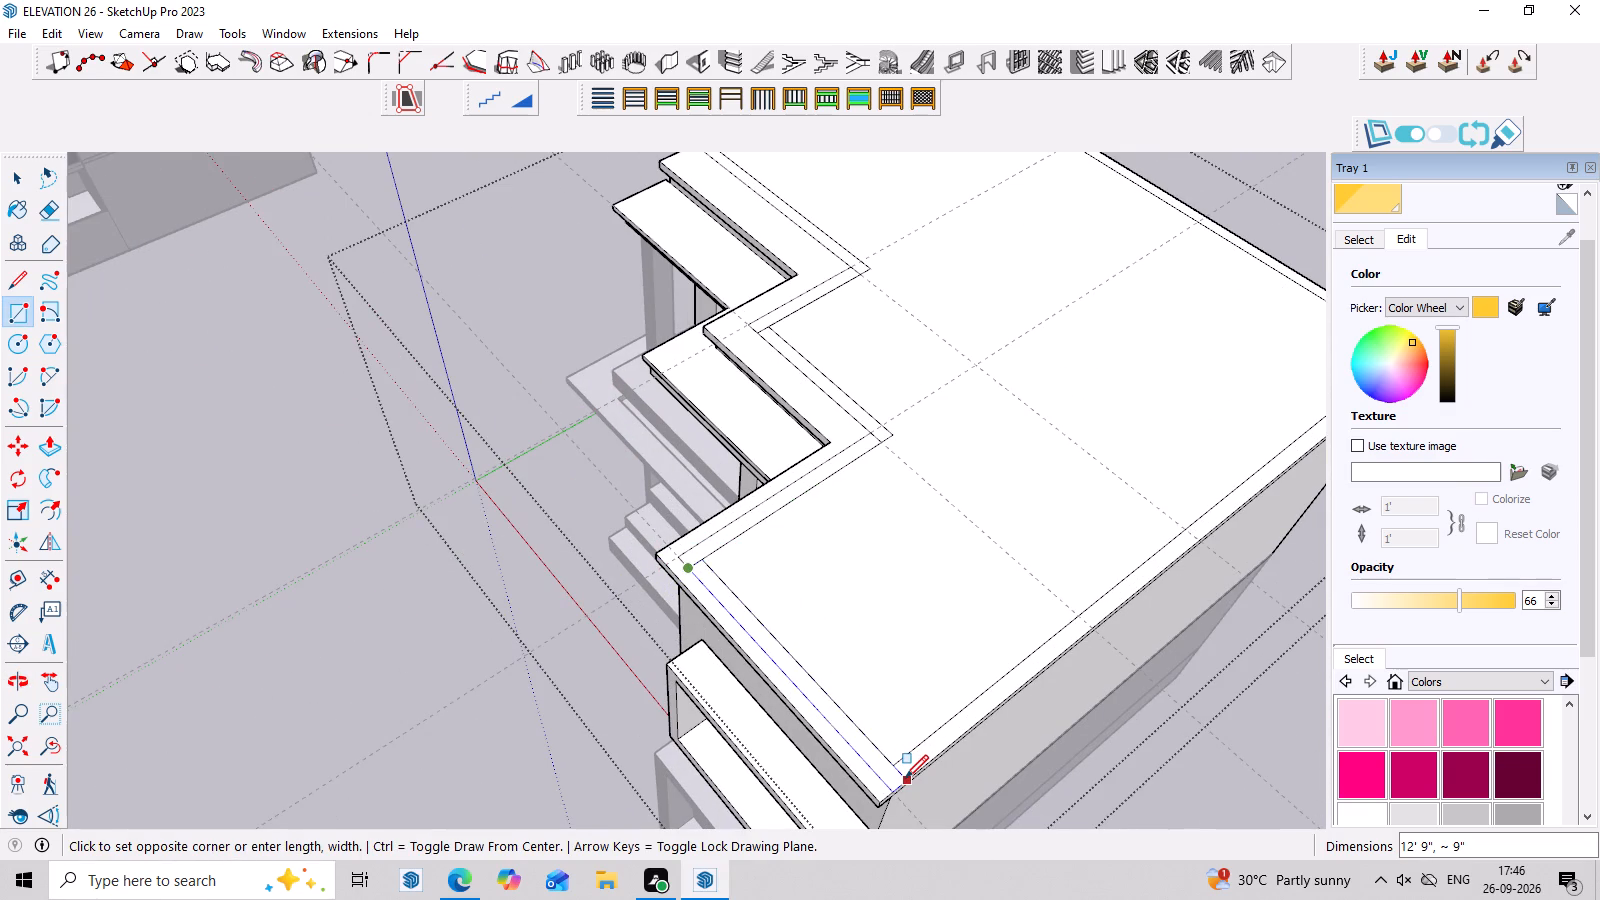
pyautogui.scroll(6, 911, 777)
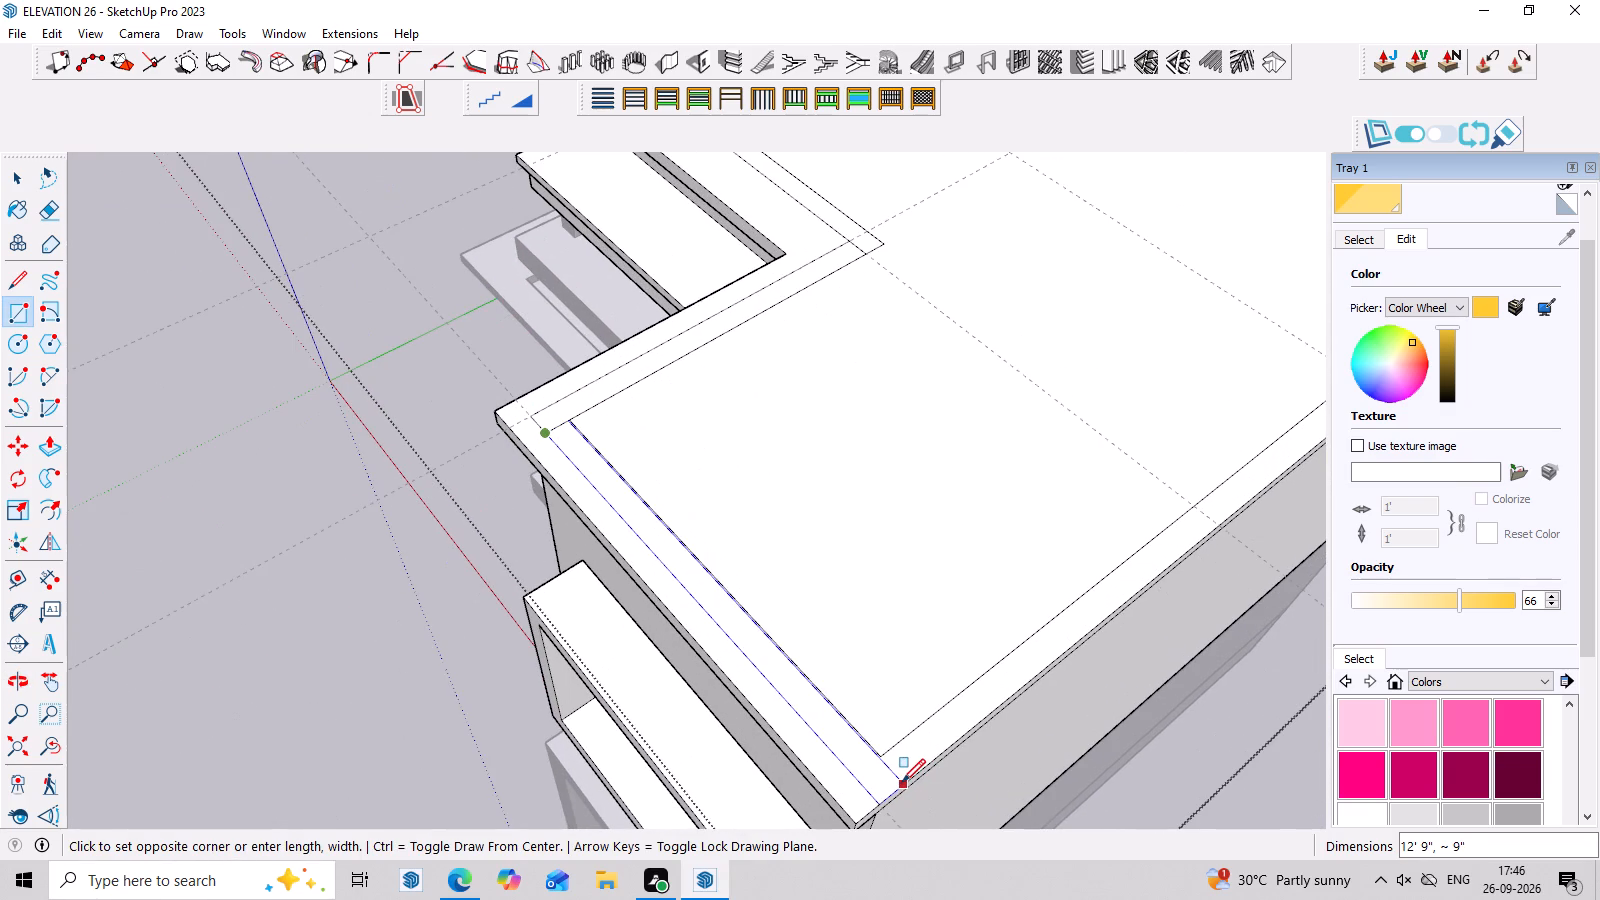
pyautogui.click(885, 753)
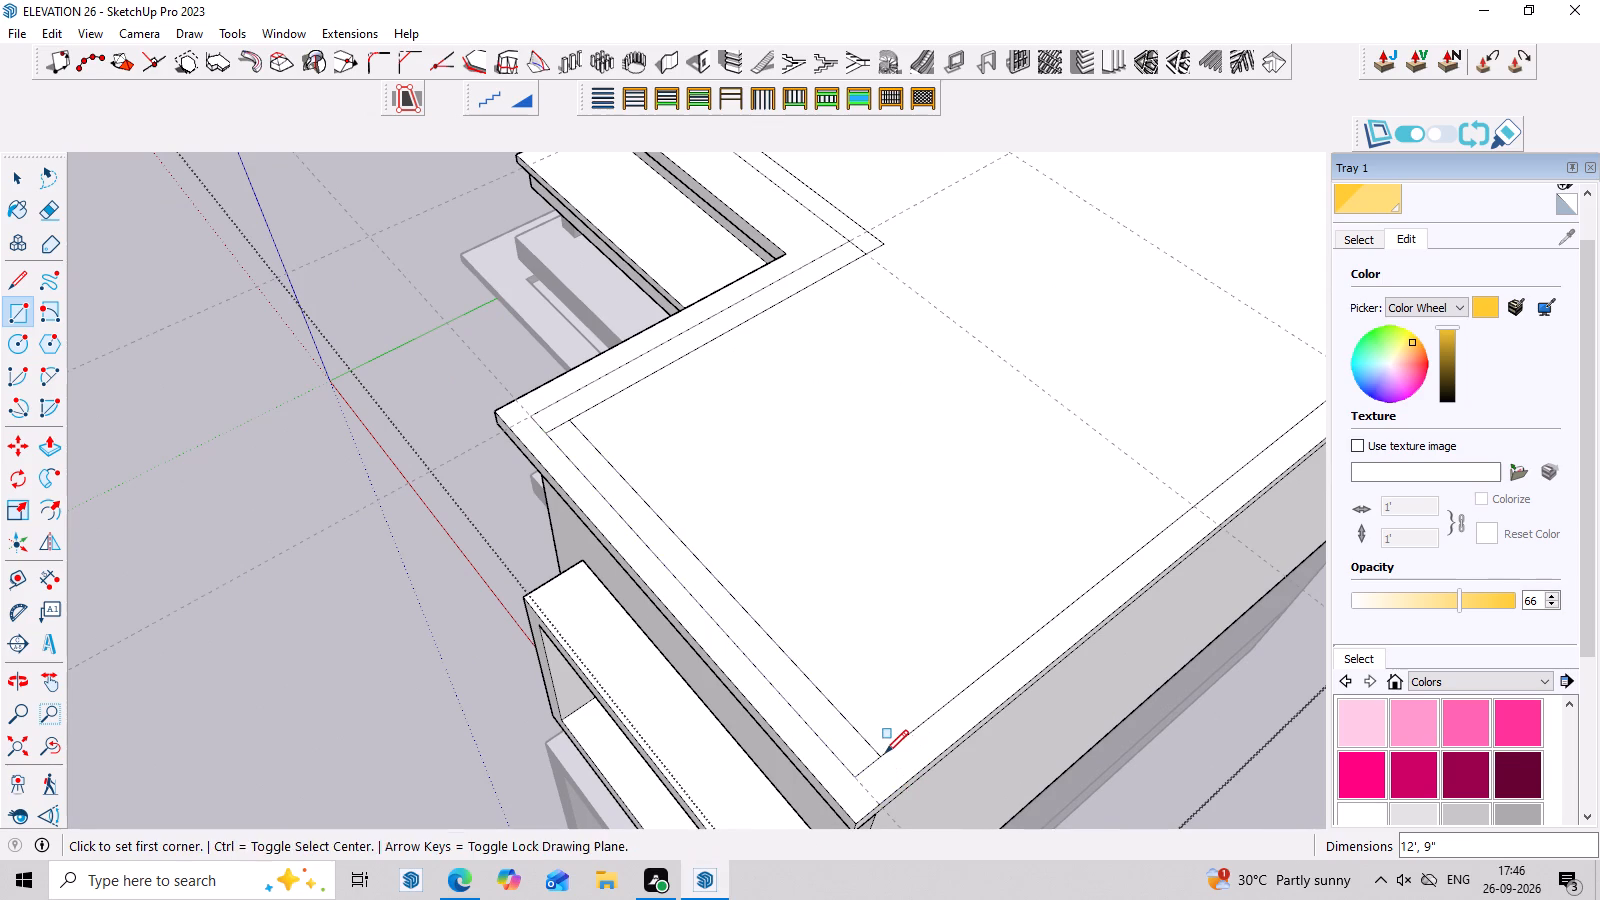
pyautogui.press('space')
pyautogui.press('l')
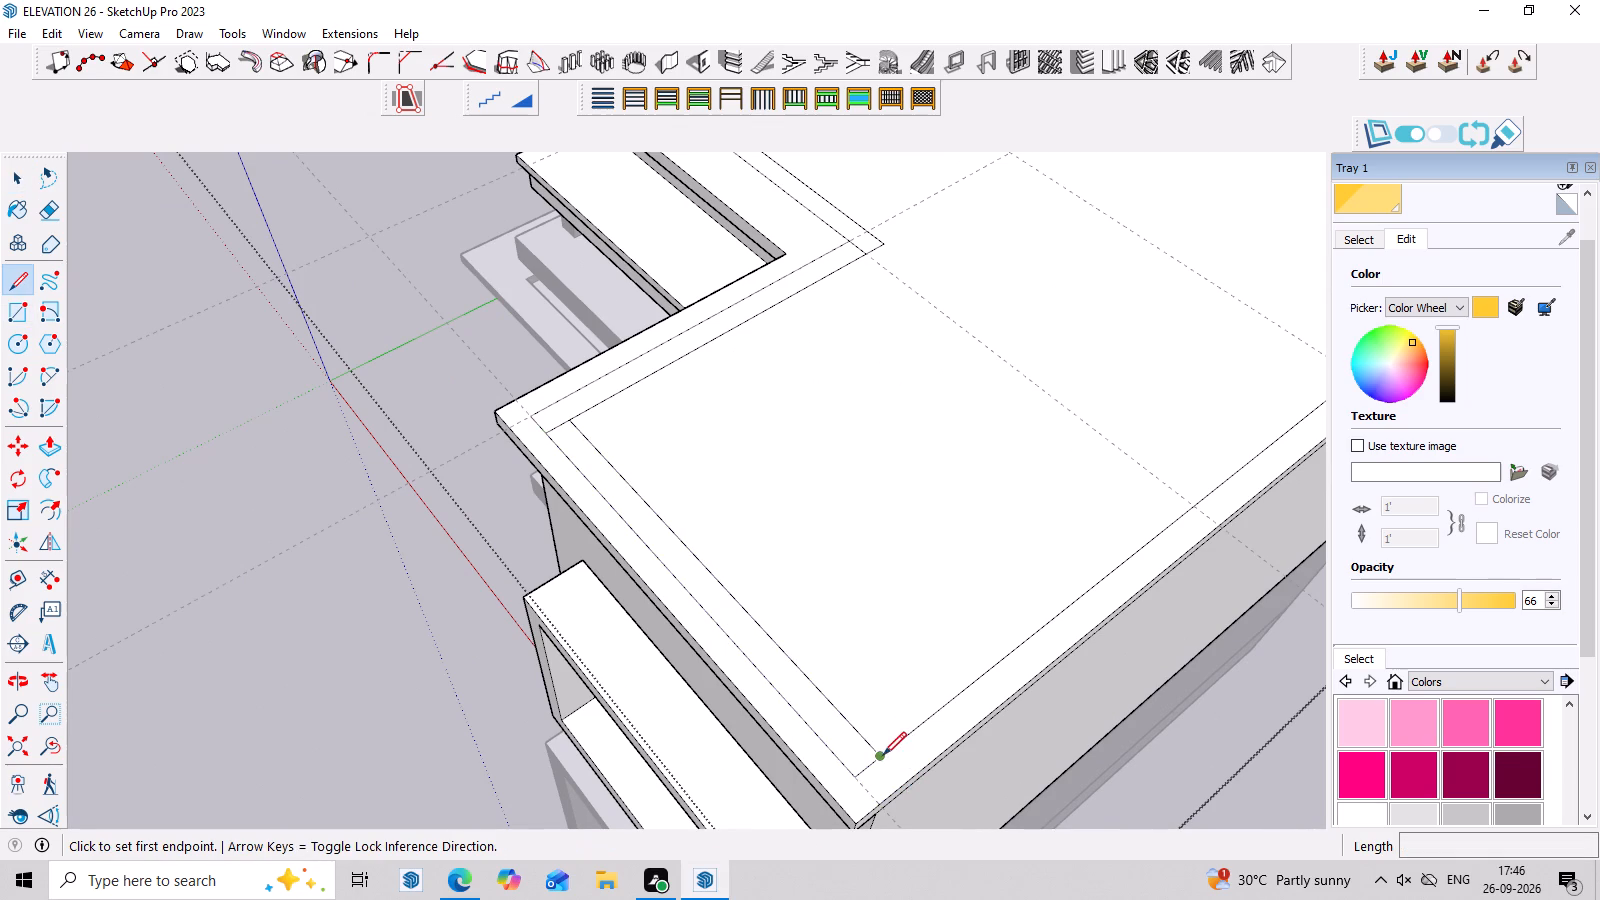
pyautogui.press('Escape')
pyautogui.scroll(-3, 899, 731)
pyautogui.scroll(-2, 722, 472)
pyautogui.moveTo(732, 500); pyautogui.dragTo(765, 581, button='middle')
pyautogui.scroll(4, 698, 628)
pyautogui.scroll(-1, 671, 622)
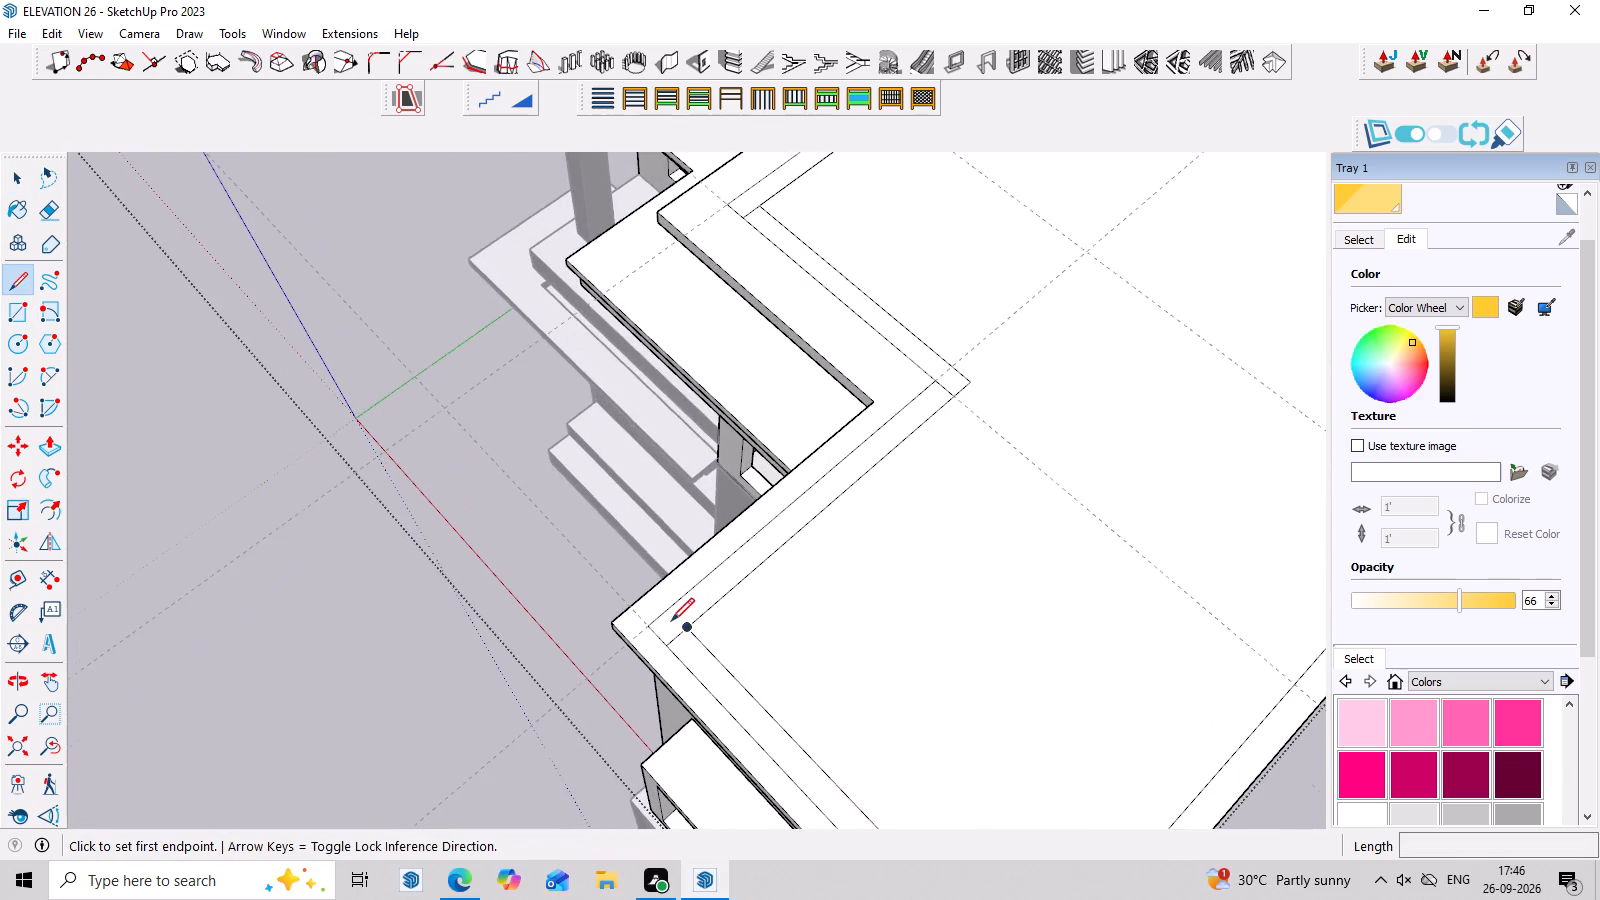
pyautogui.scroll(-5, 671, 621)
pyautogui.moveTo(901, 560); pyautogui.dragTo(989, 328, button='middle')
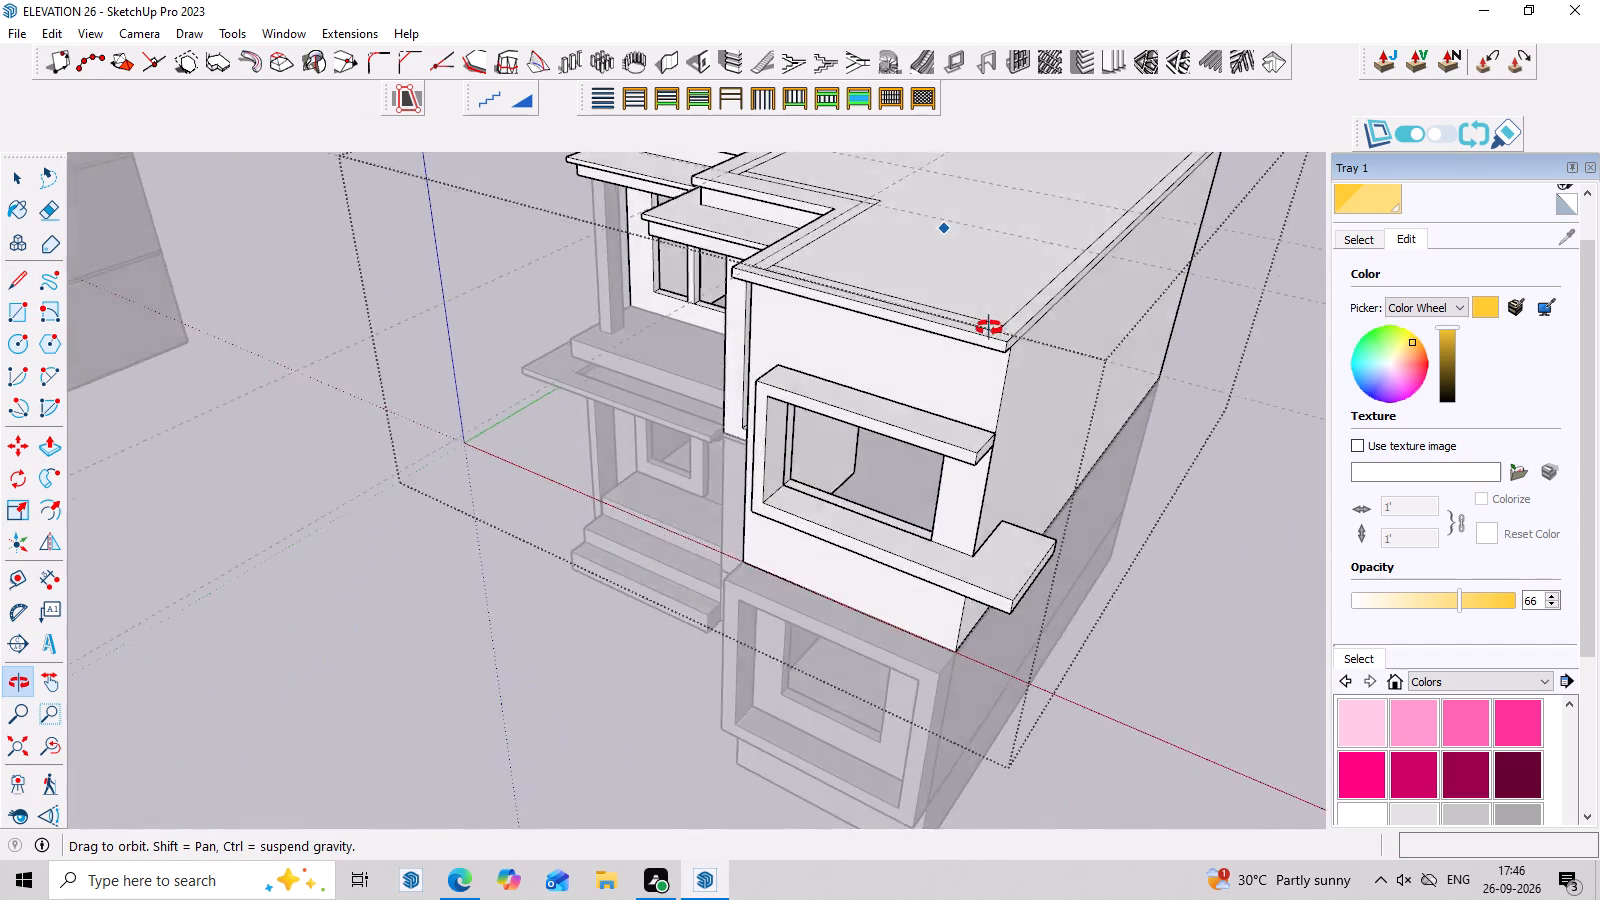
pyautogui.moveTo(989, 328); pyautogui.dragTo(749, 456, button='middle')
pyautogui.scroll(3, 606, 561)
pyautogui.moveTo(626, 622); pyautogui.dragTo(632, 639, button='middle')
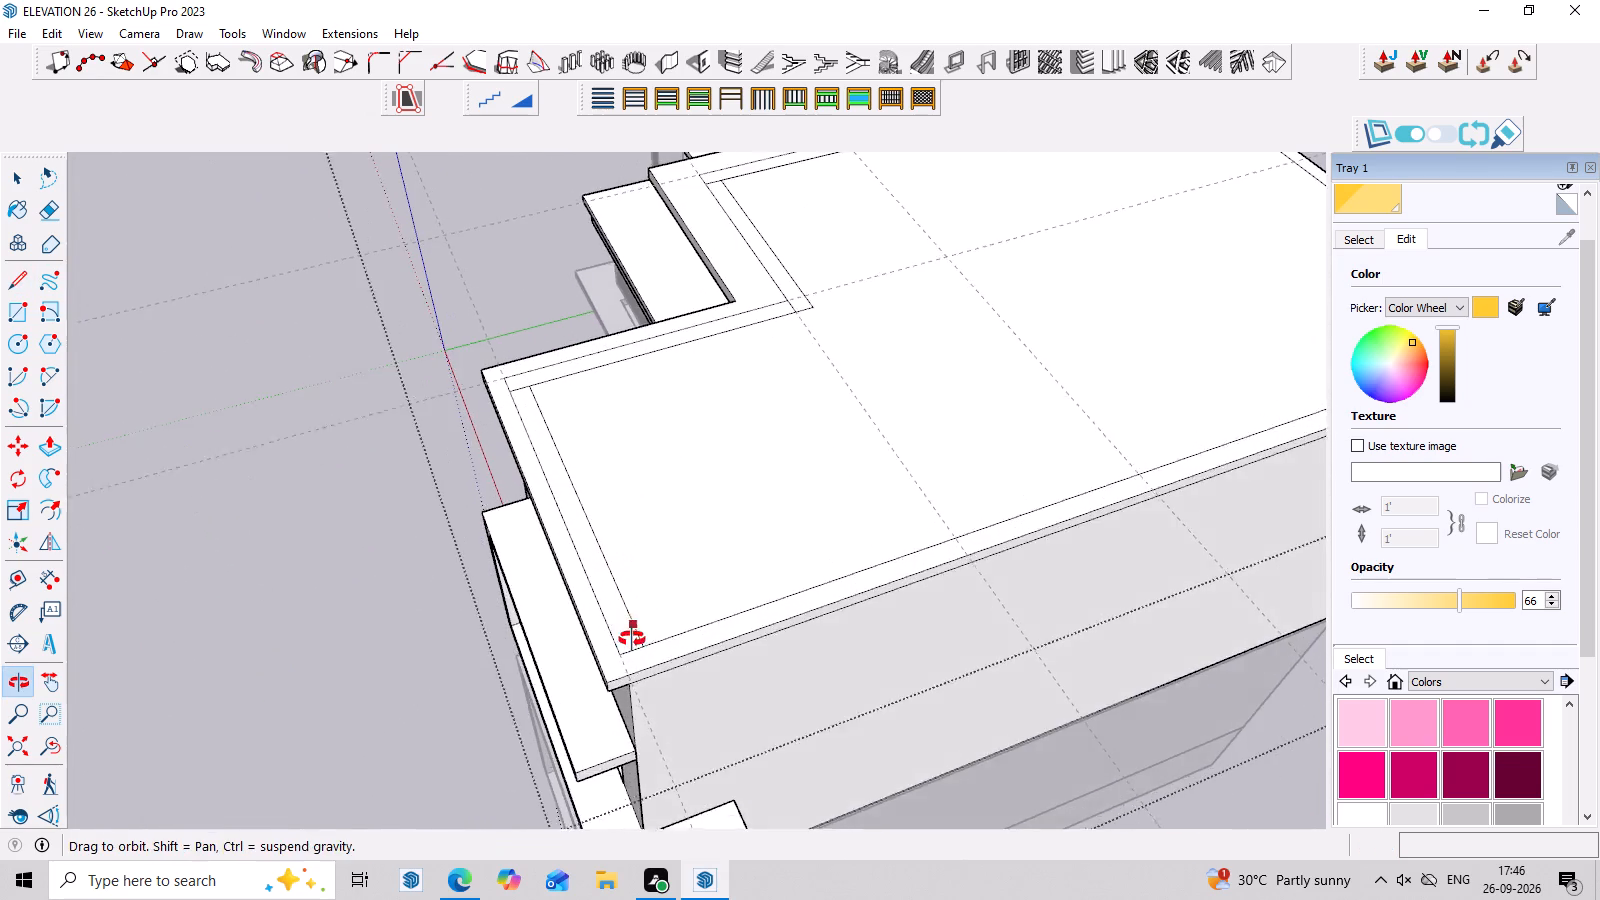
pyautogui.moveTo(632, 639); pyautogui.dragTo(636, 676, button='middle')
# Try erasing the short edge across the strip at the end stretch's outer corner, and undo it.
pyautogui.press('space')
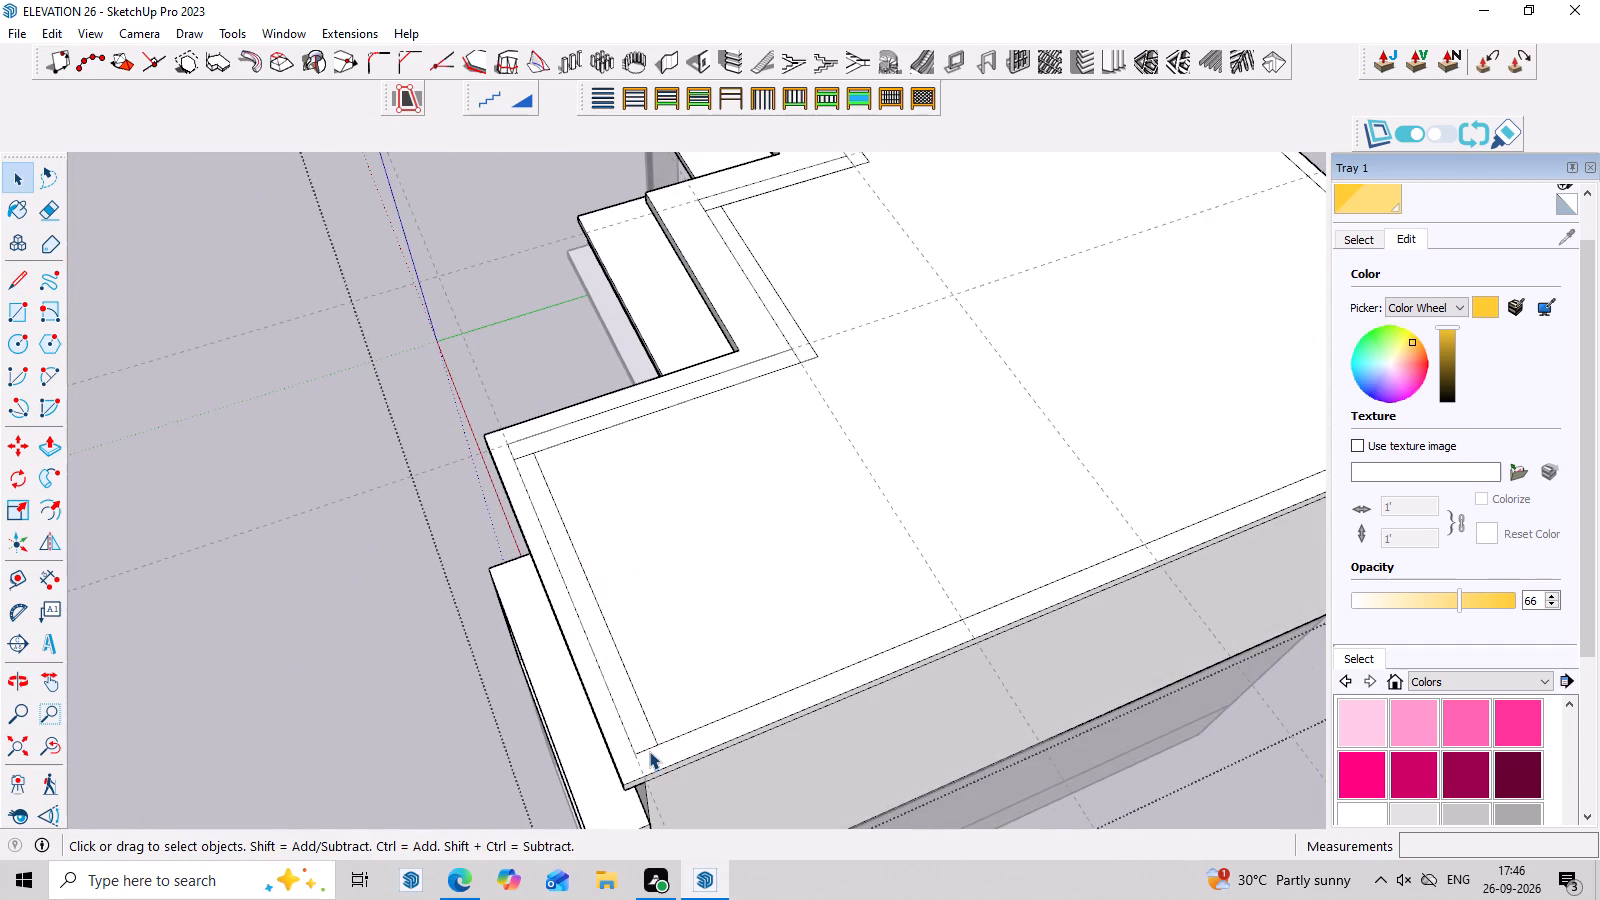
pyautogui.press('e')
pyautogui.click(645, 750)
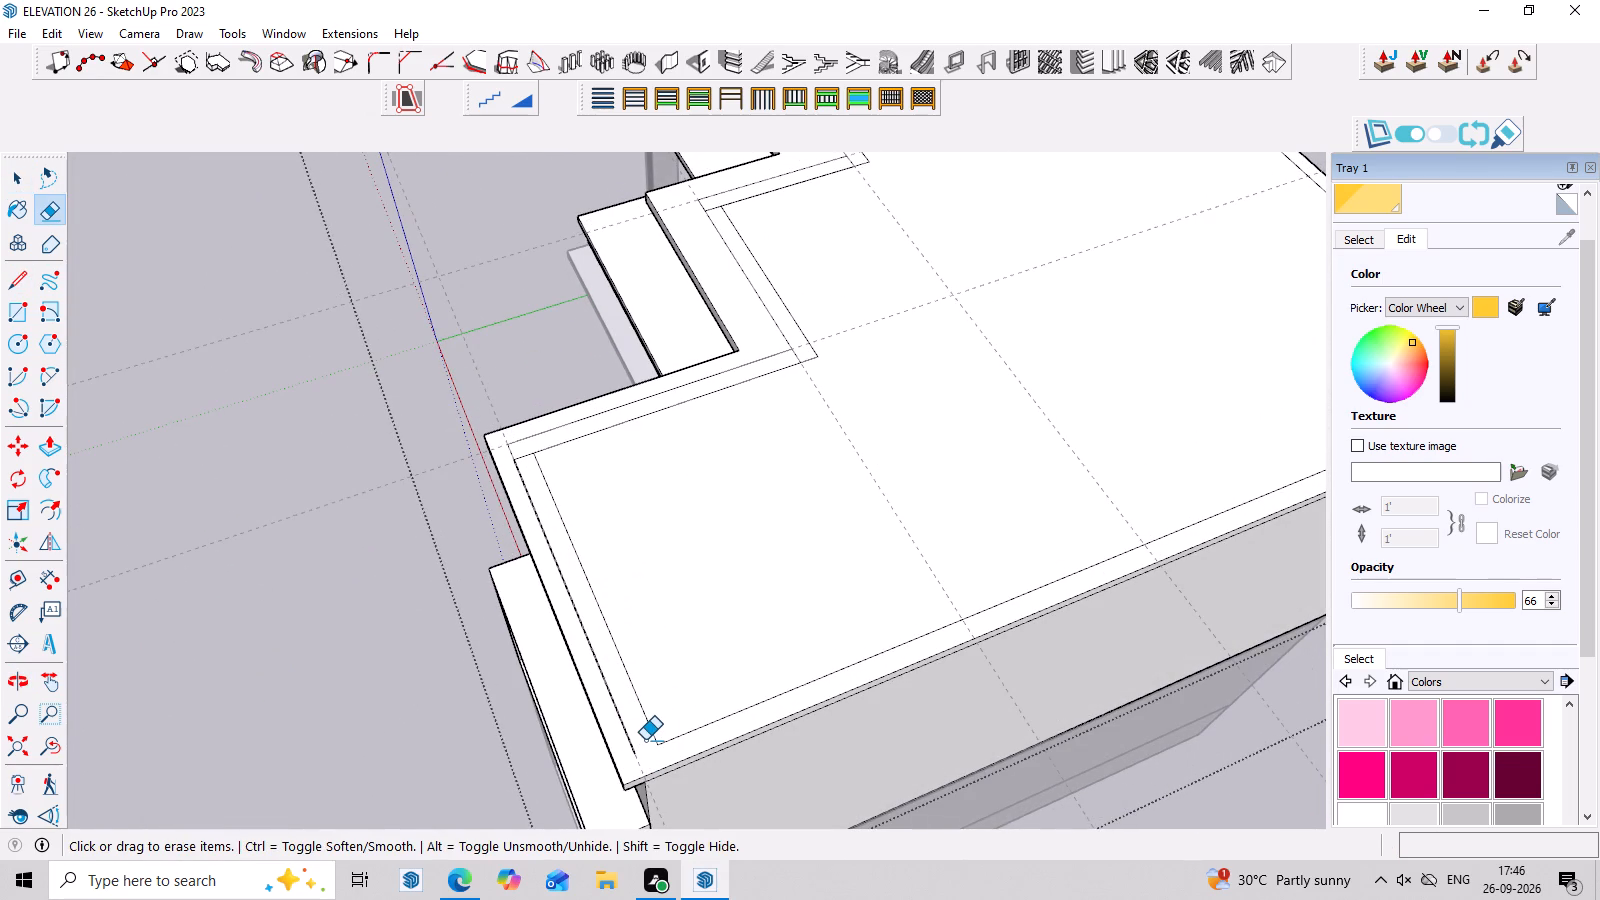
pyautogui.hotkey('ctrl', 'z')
# Cut away the face covering the roof opening beside the end front stretch.
pyautogui.press('space')
pyautogui.click(803, 589)
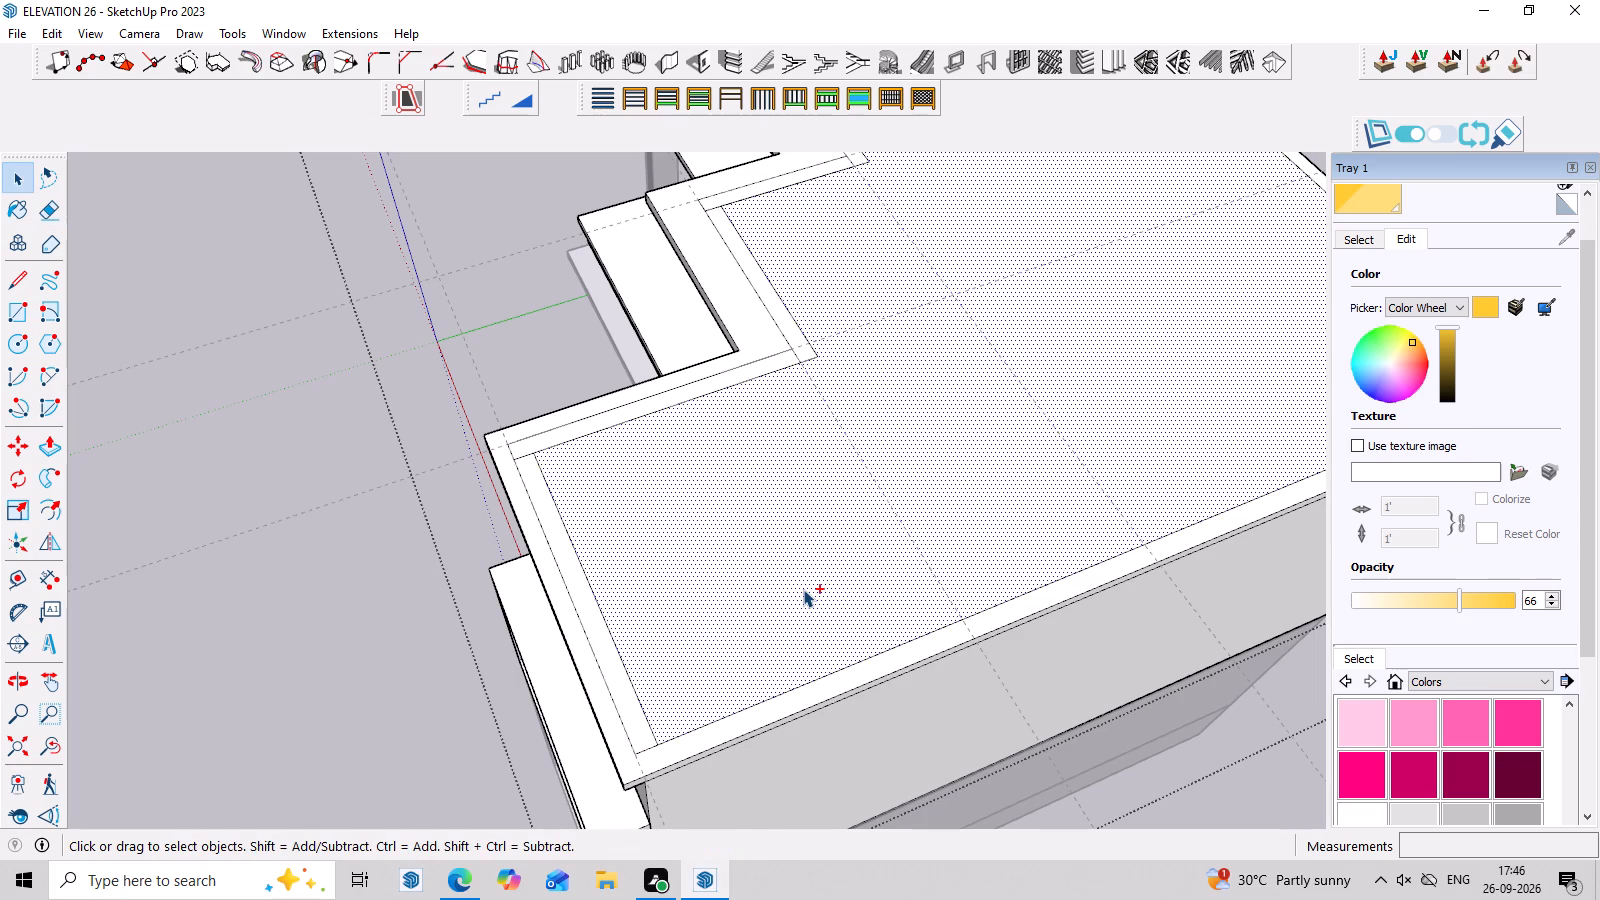
pyautogui.hotkey('ctrl', 'x')
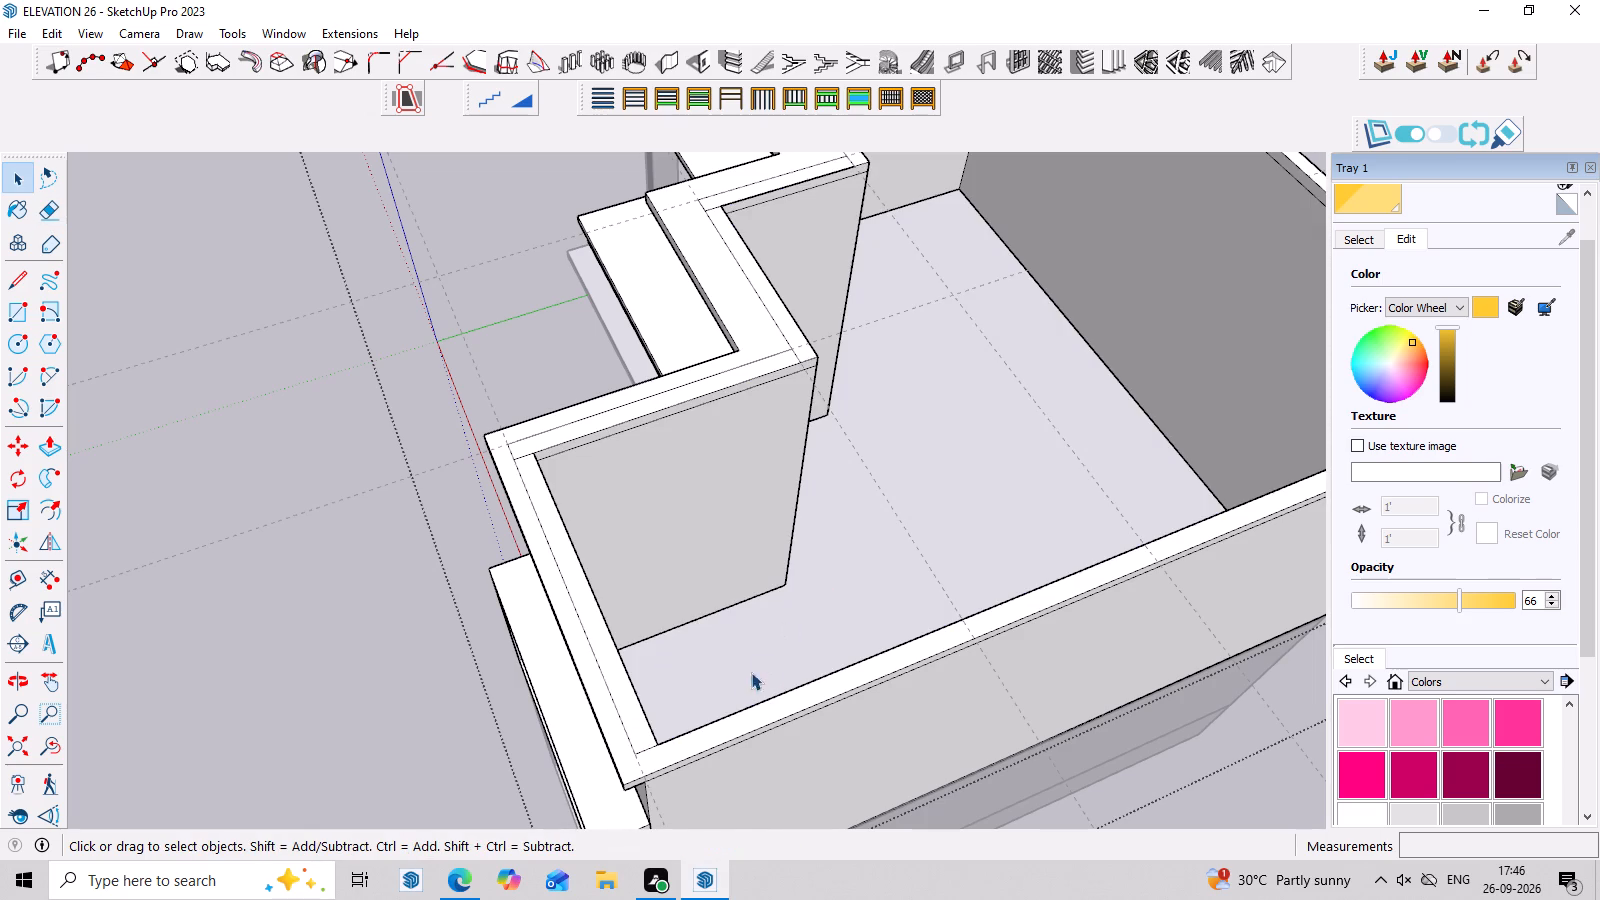
# Erase the short edges crossing the strip at both corners of the end front parapet stretch.
pyautogui.click(647, 747)
pyautogui.press('e')
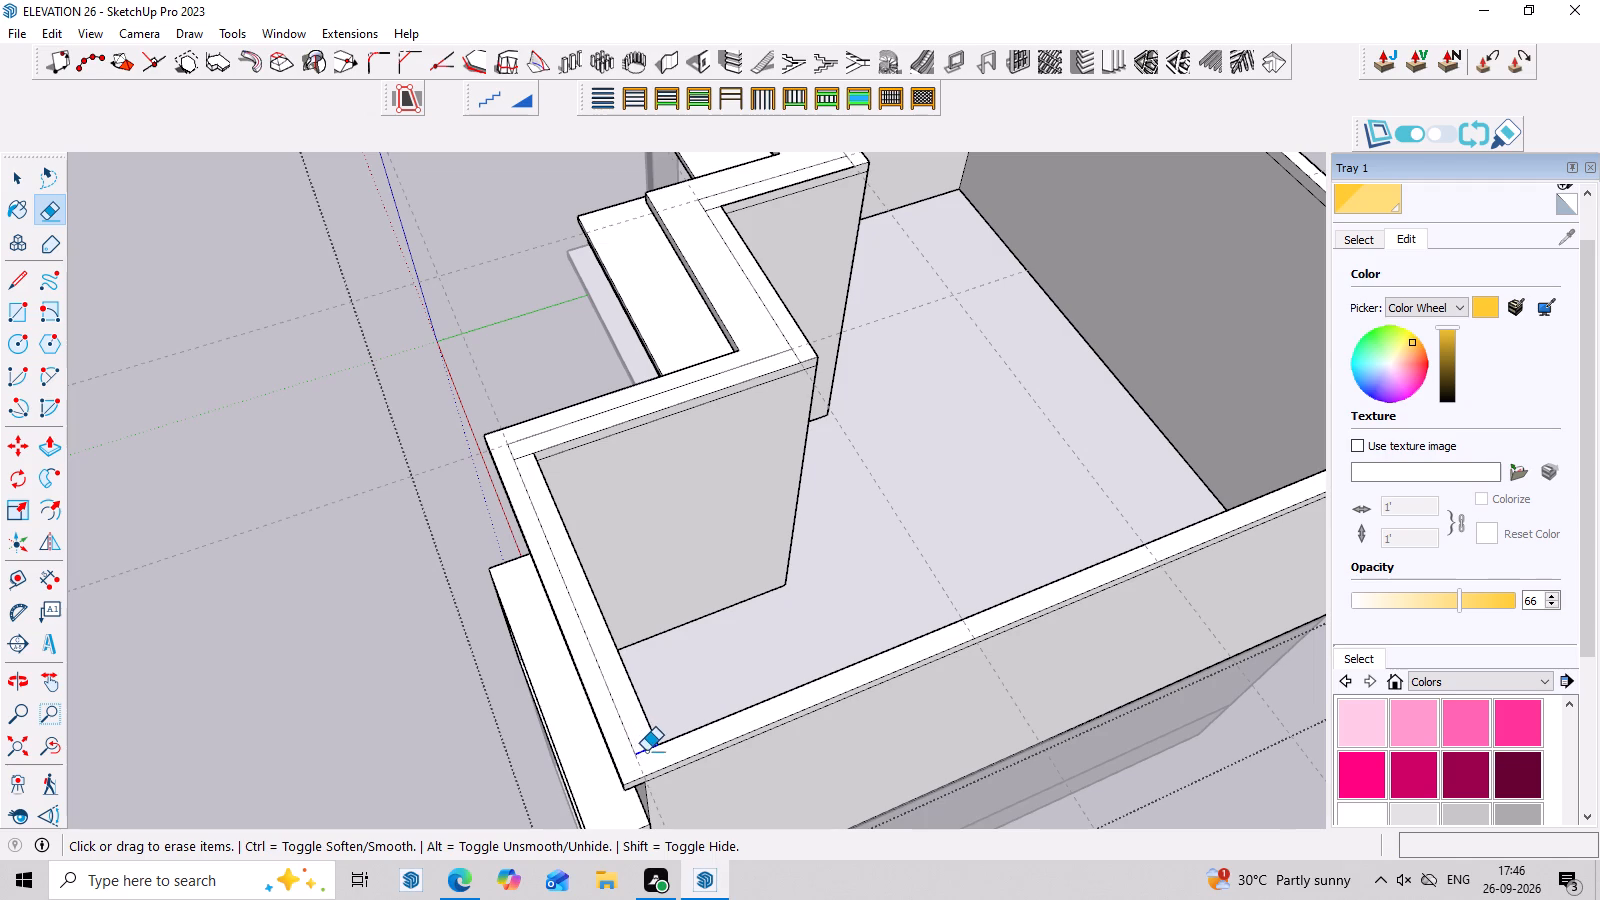
pyautogui.click(647, 748)
pyautogui.moveTo(548, 414); pyautogui.dragTo(551, 456, button='middle')
pyautogui.scroll(5, 537, 514)
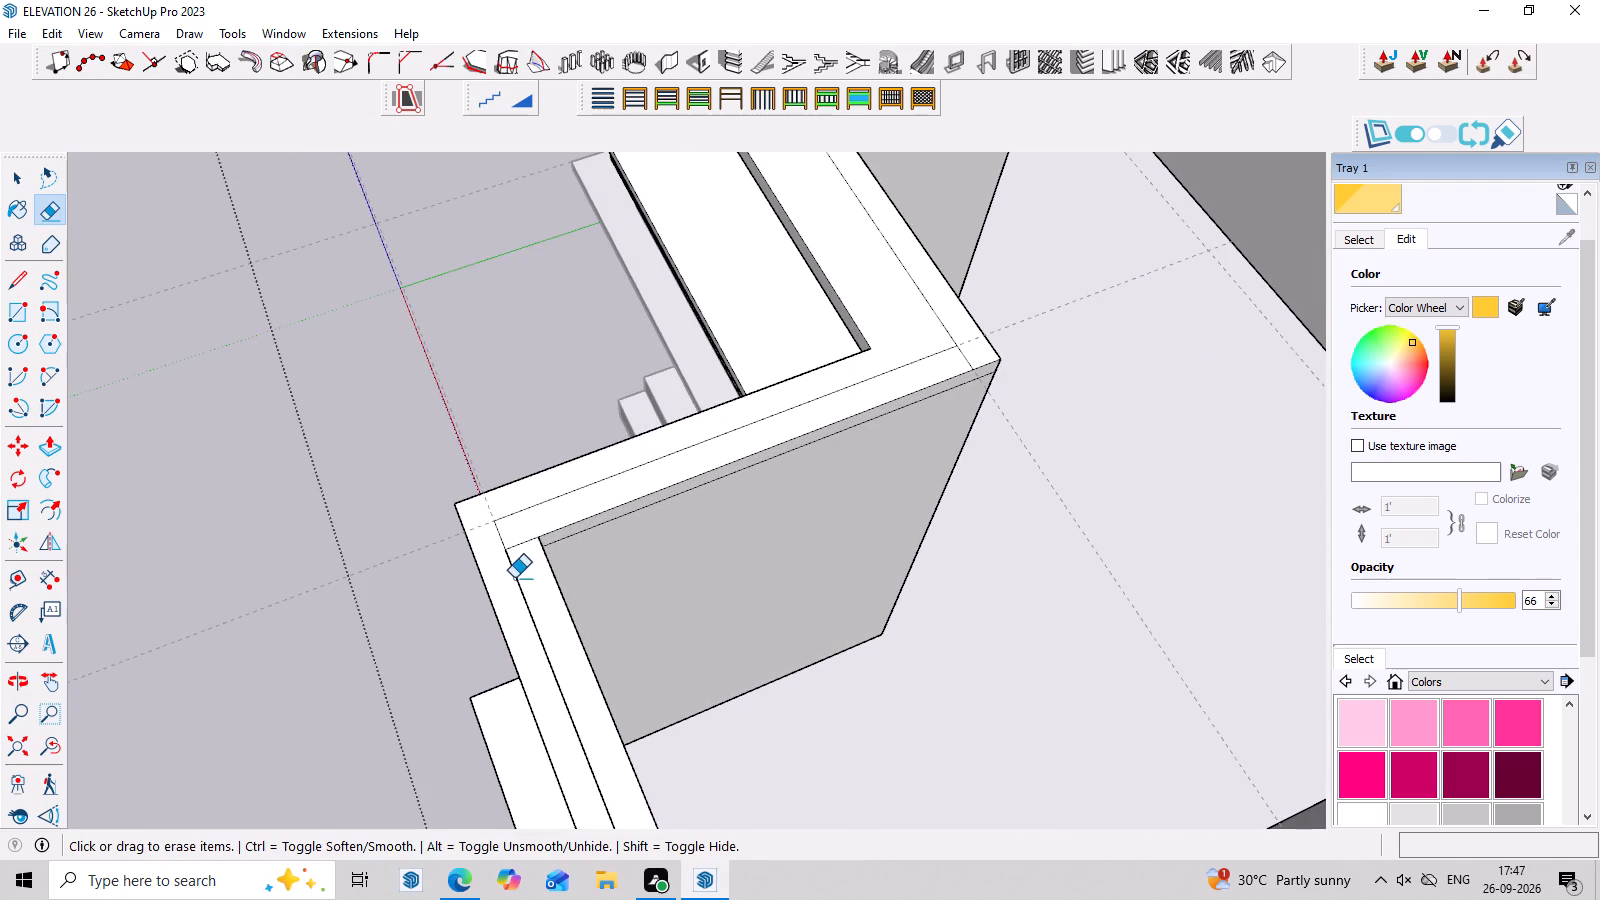
pyautogui.click(531, 538)
# Erase the remaining short edges crossing the strip at the stepped corners of the middle parapet stretch.
pyautogui.scroll(-6, 531, 538)
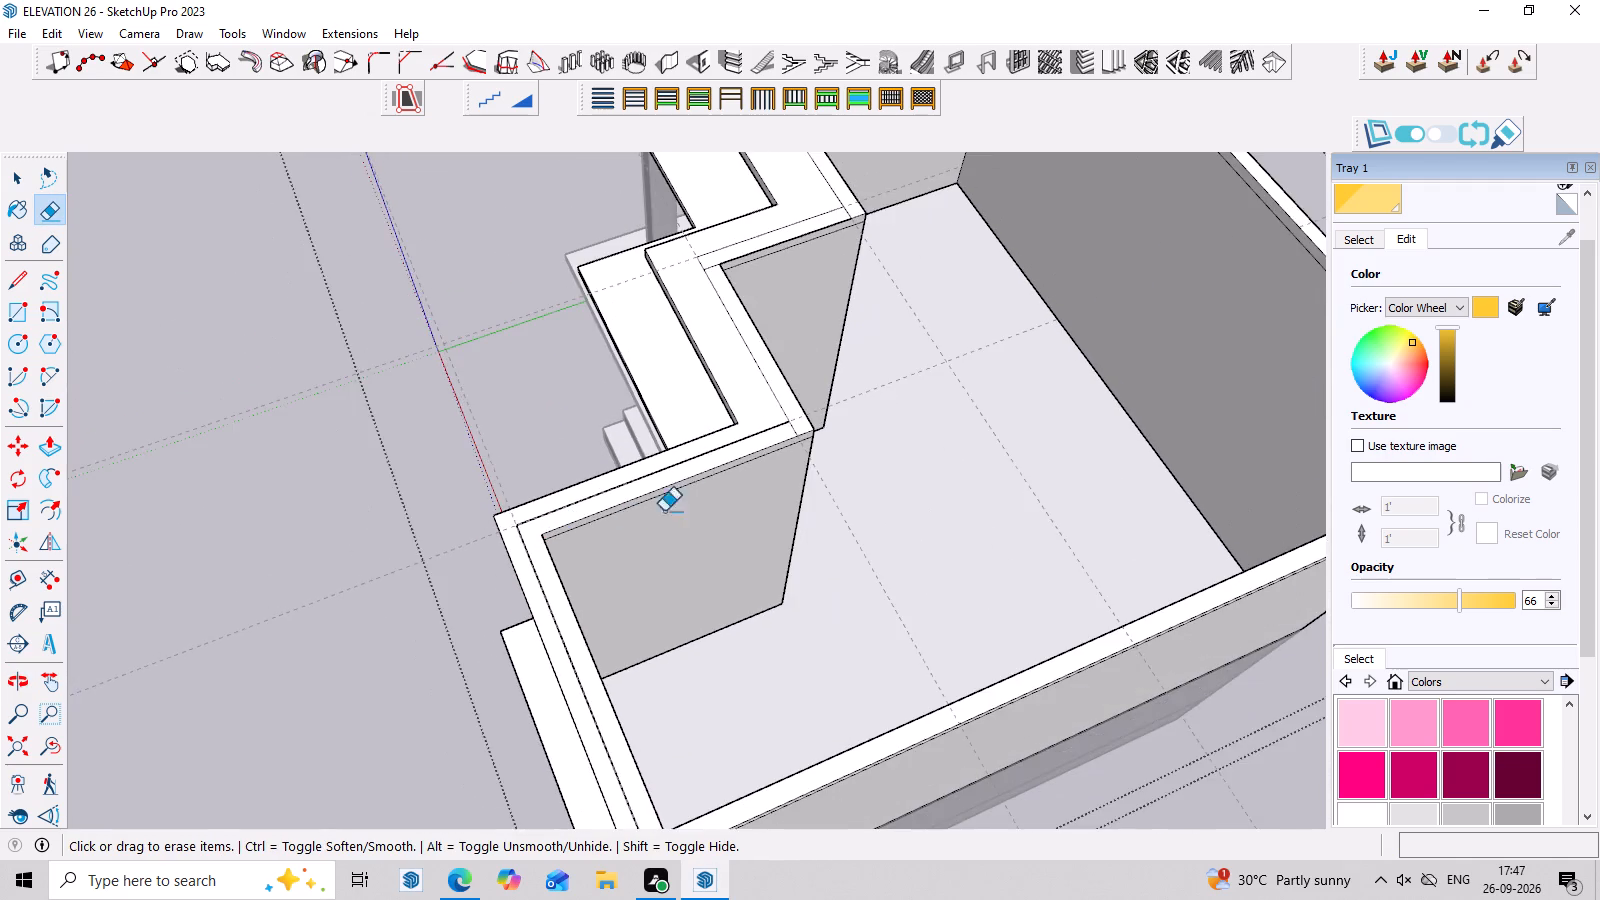
pyautogui.scroll(-3, 749, 448)
pyautogui.moveTo(770, 435); pyautogui.dragTo(796, 559, button='middle')
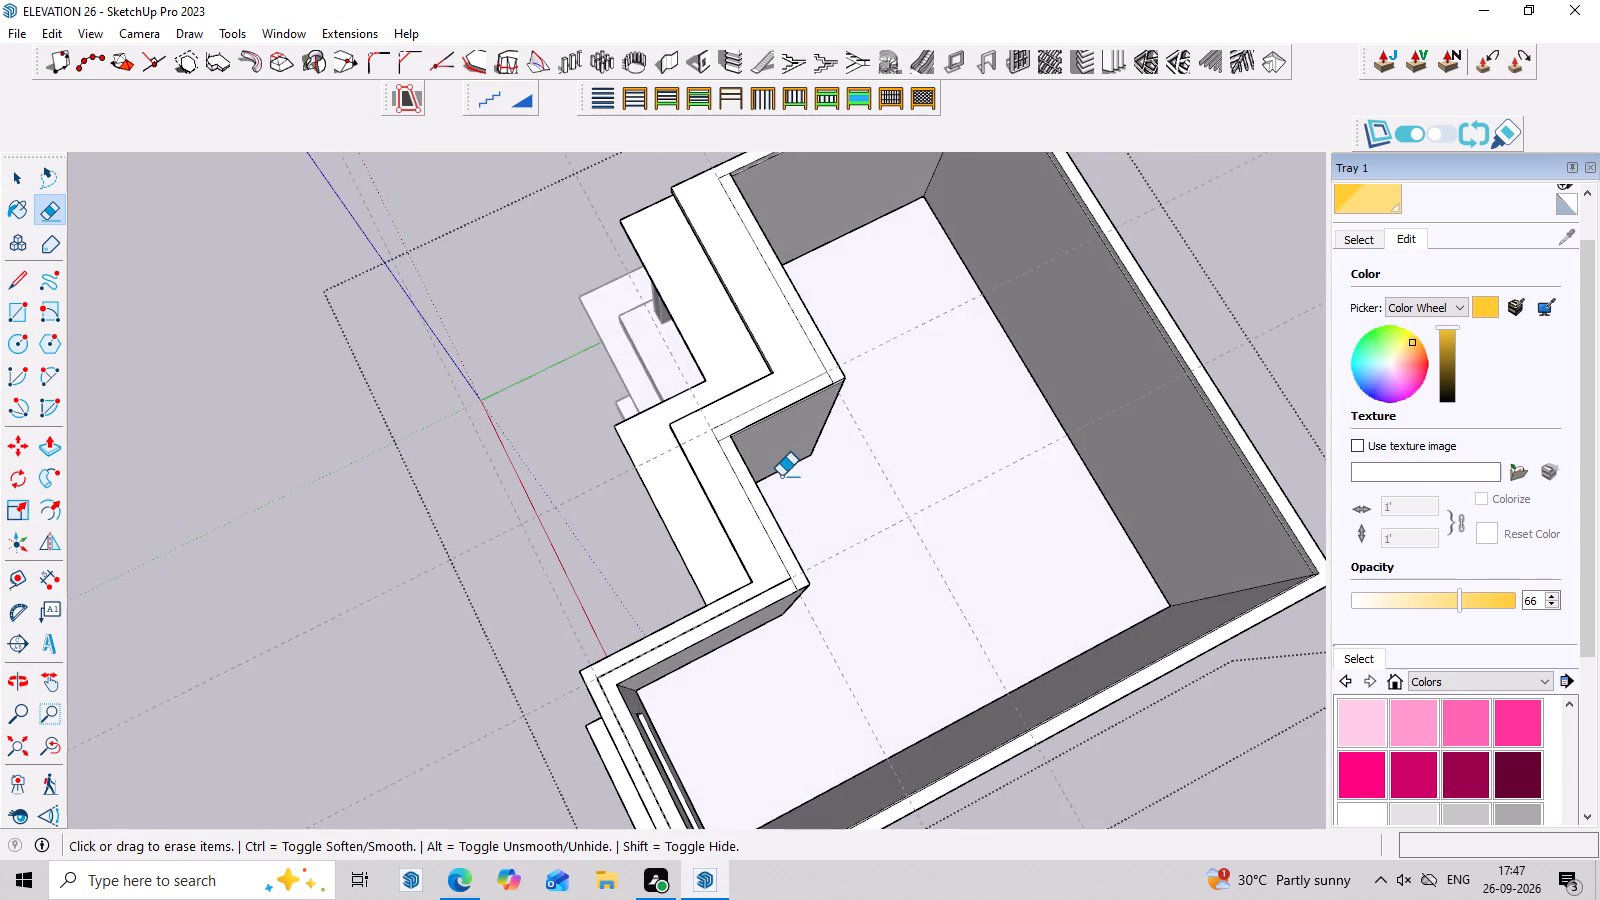
pyautogui.scroll(3, 777, 473)
pyautogui.click(700, 419)
pyautogui.scroll(-9, 723, 378)
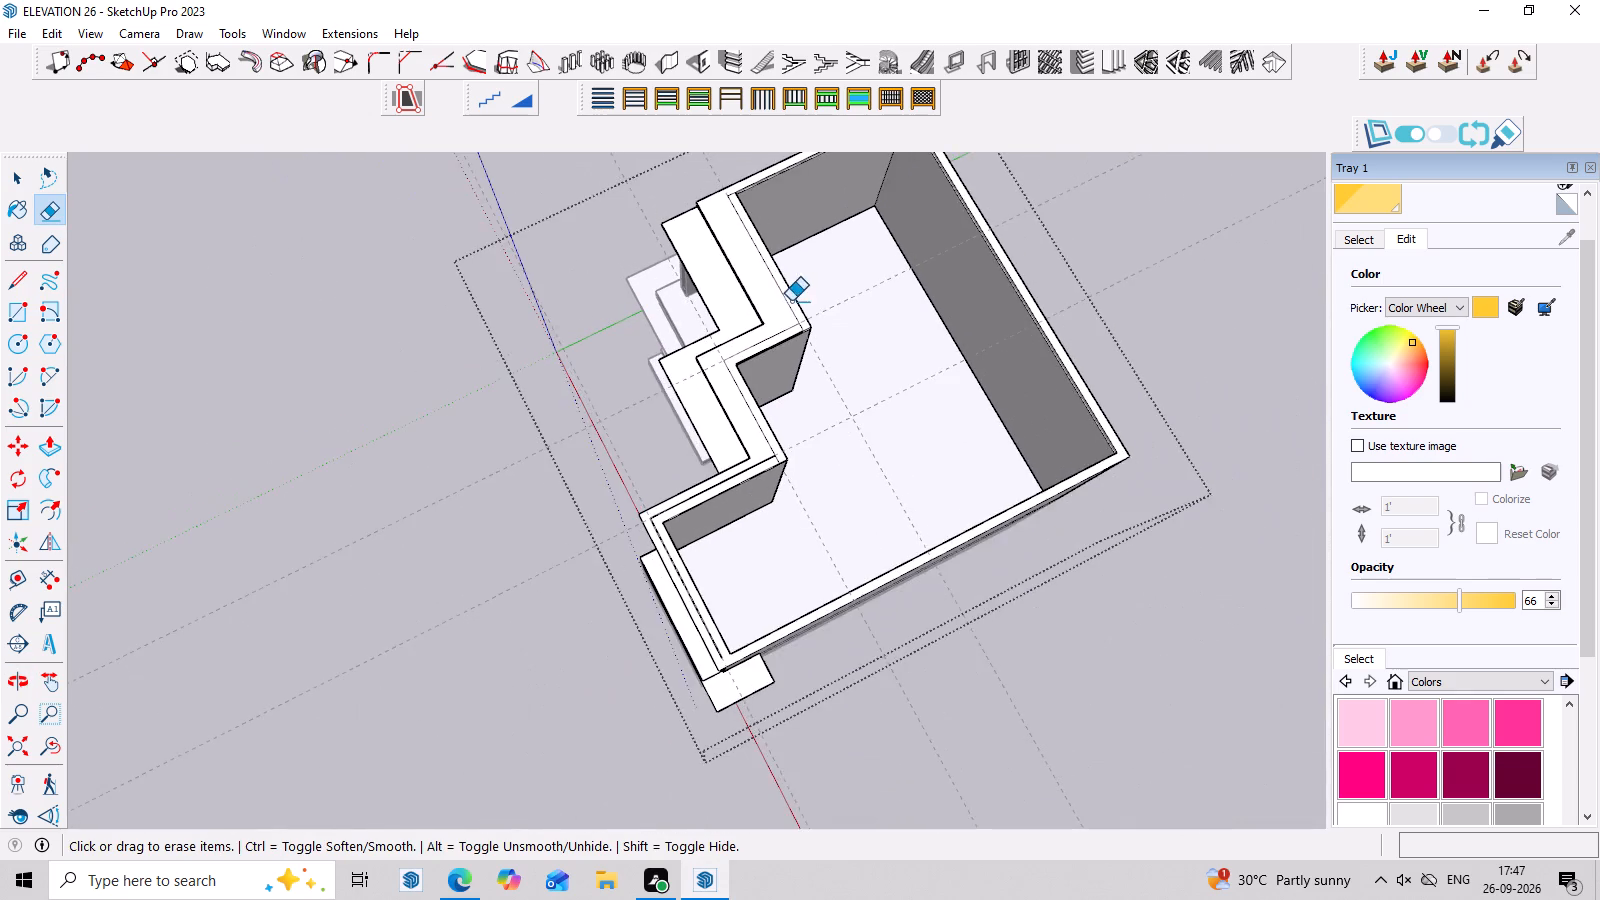
pyautogui.scroll(9, 804, 311)
pyautogui.click(805, 324)
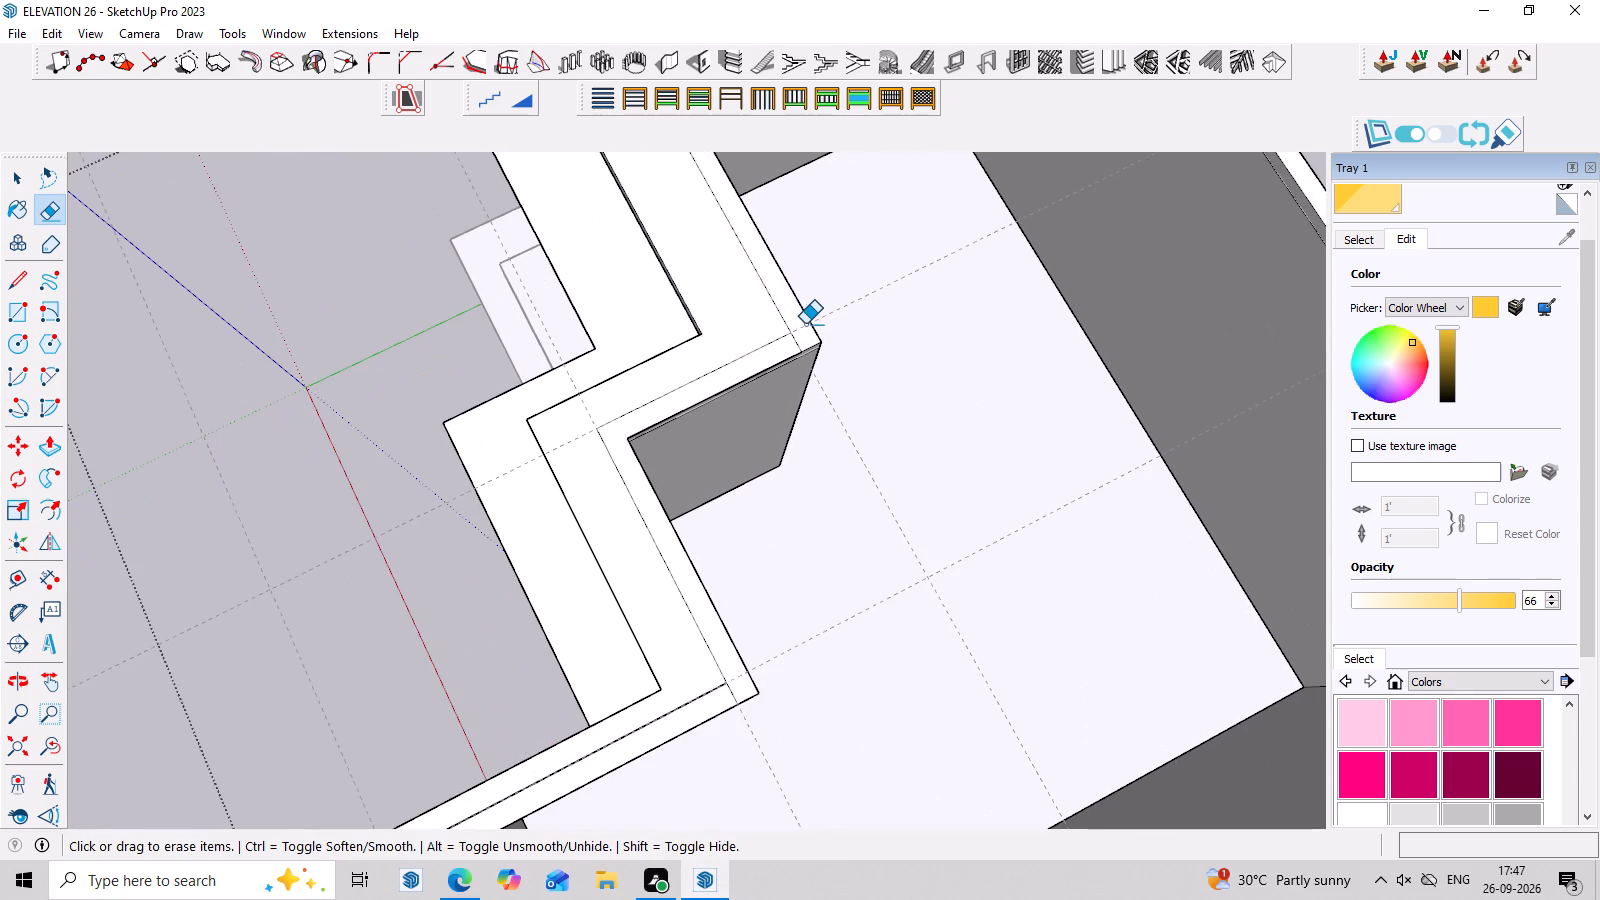
pyautogui.scroll(2, 794, 298)
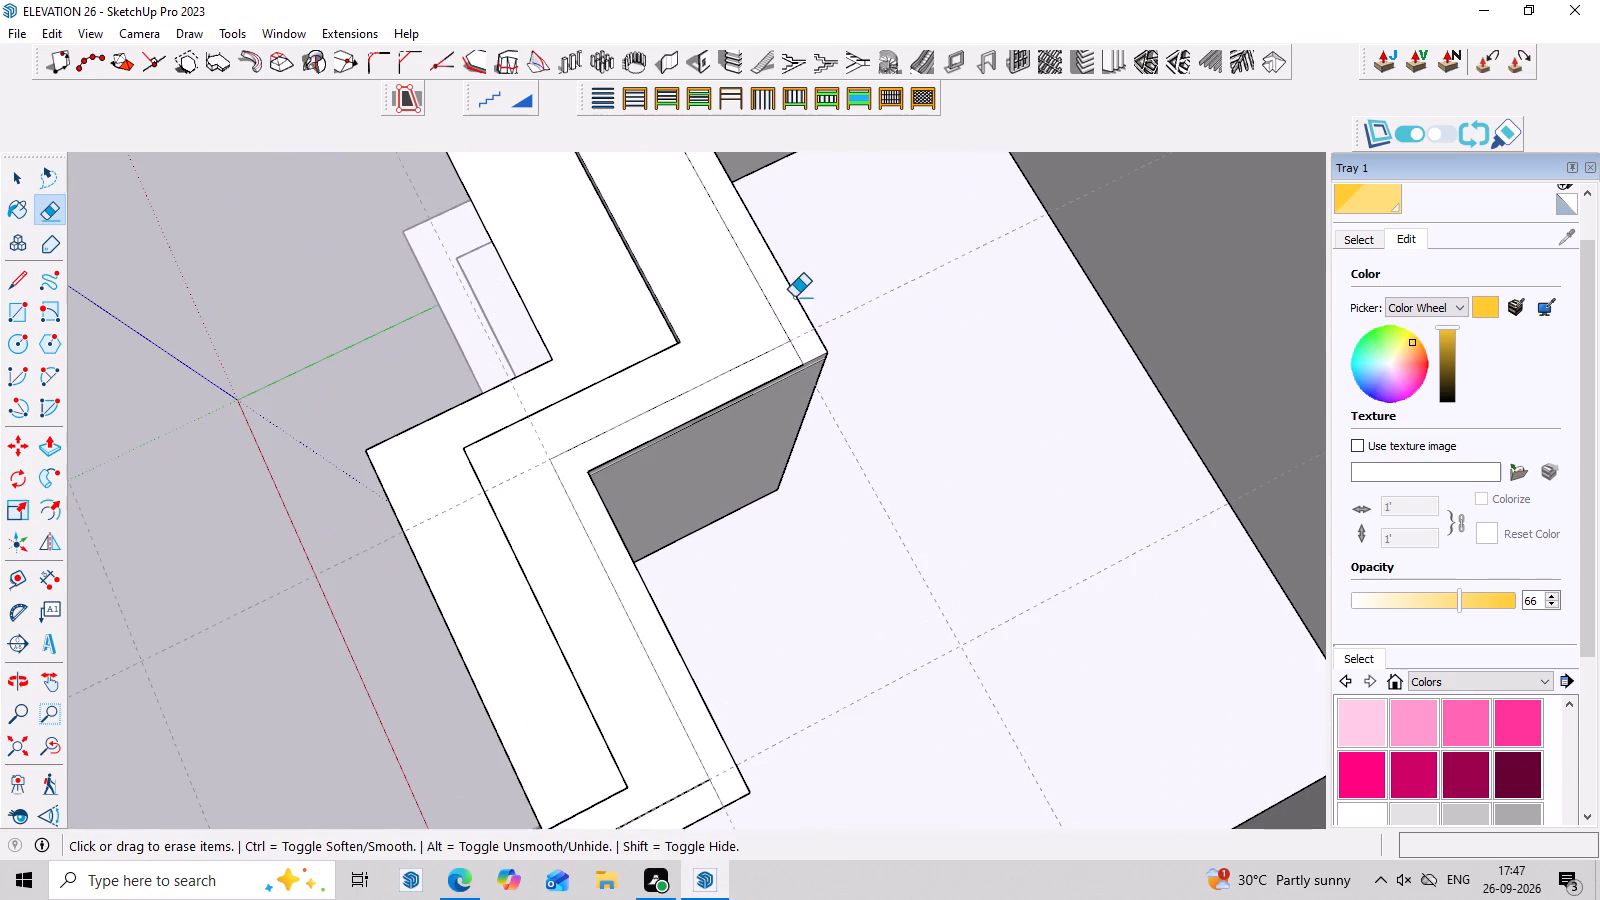
pyautogui.click(797, 351)
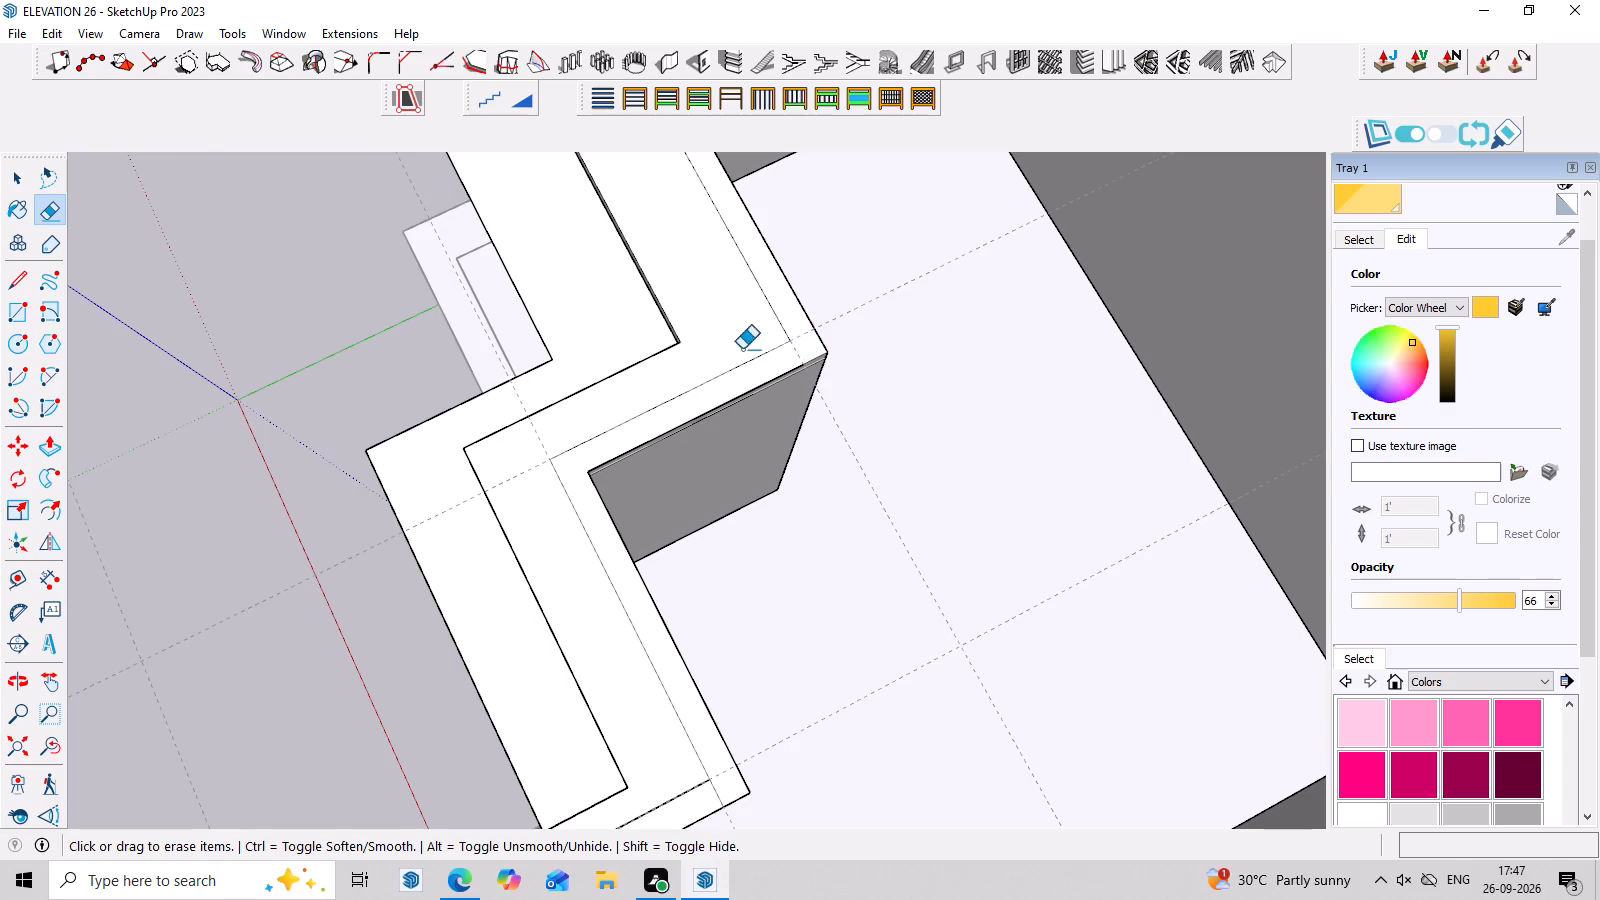
# Draw a line extending the strip's boundary to the outer parapet edge at the first front stretch's side-wall corner.
pyautogui.scroll(-13, 697, 349)
pyautogui.scroll(3, 831, 214)
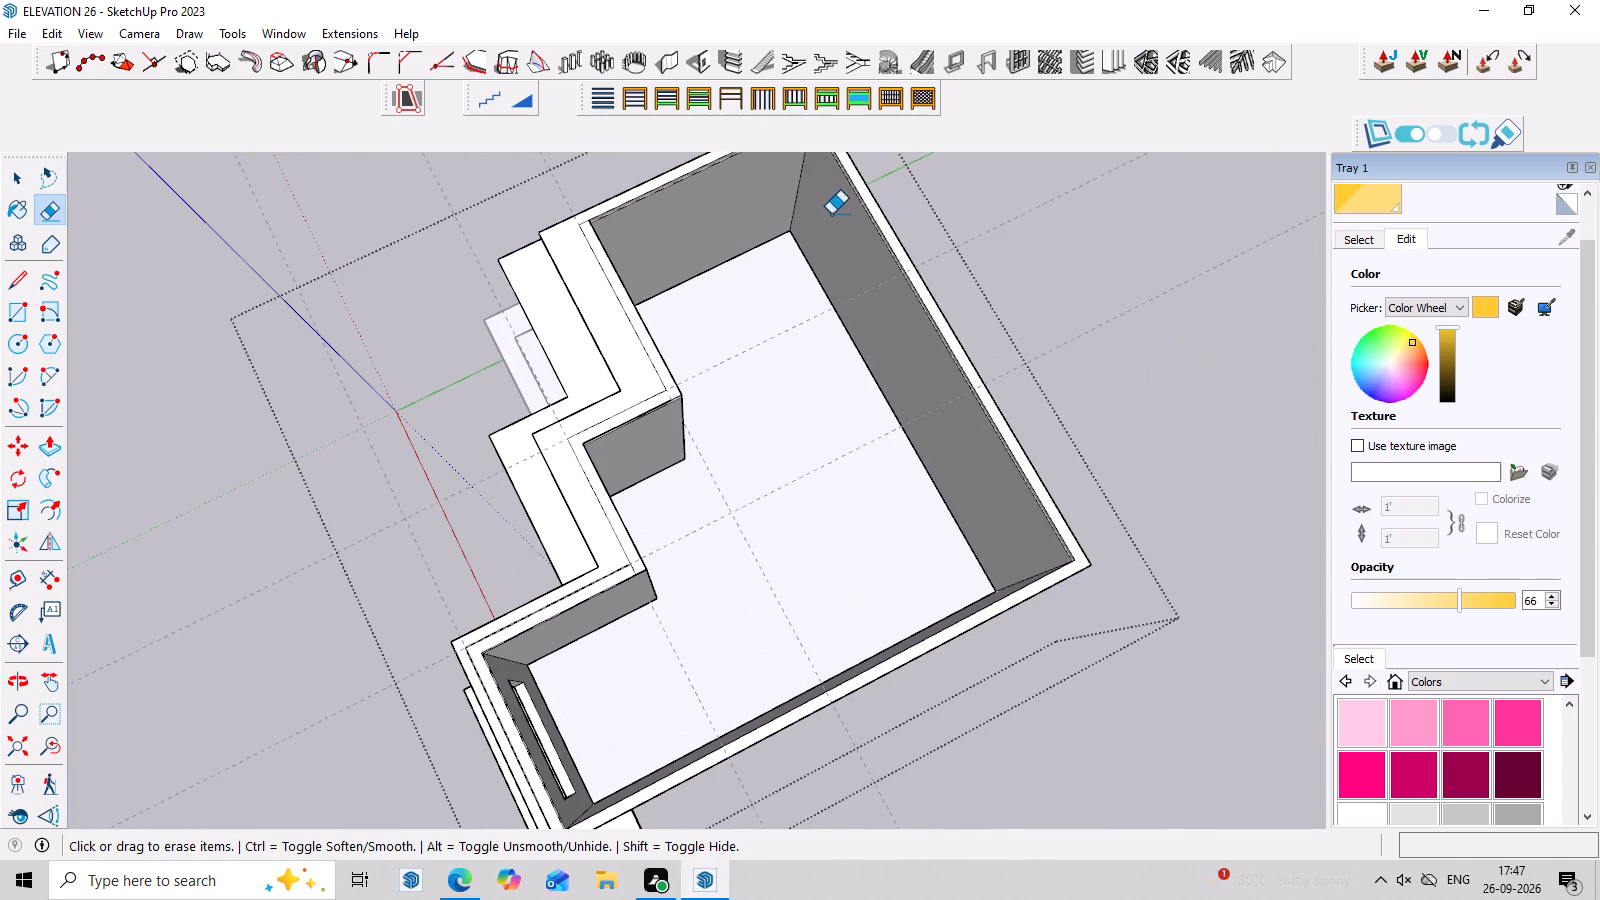
pyautogui.moveTo(823, 399); pyautogui.dragTo(1300, 358, button='middle')
pyautogui.scroll(4, 334, 390)
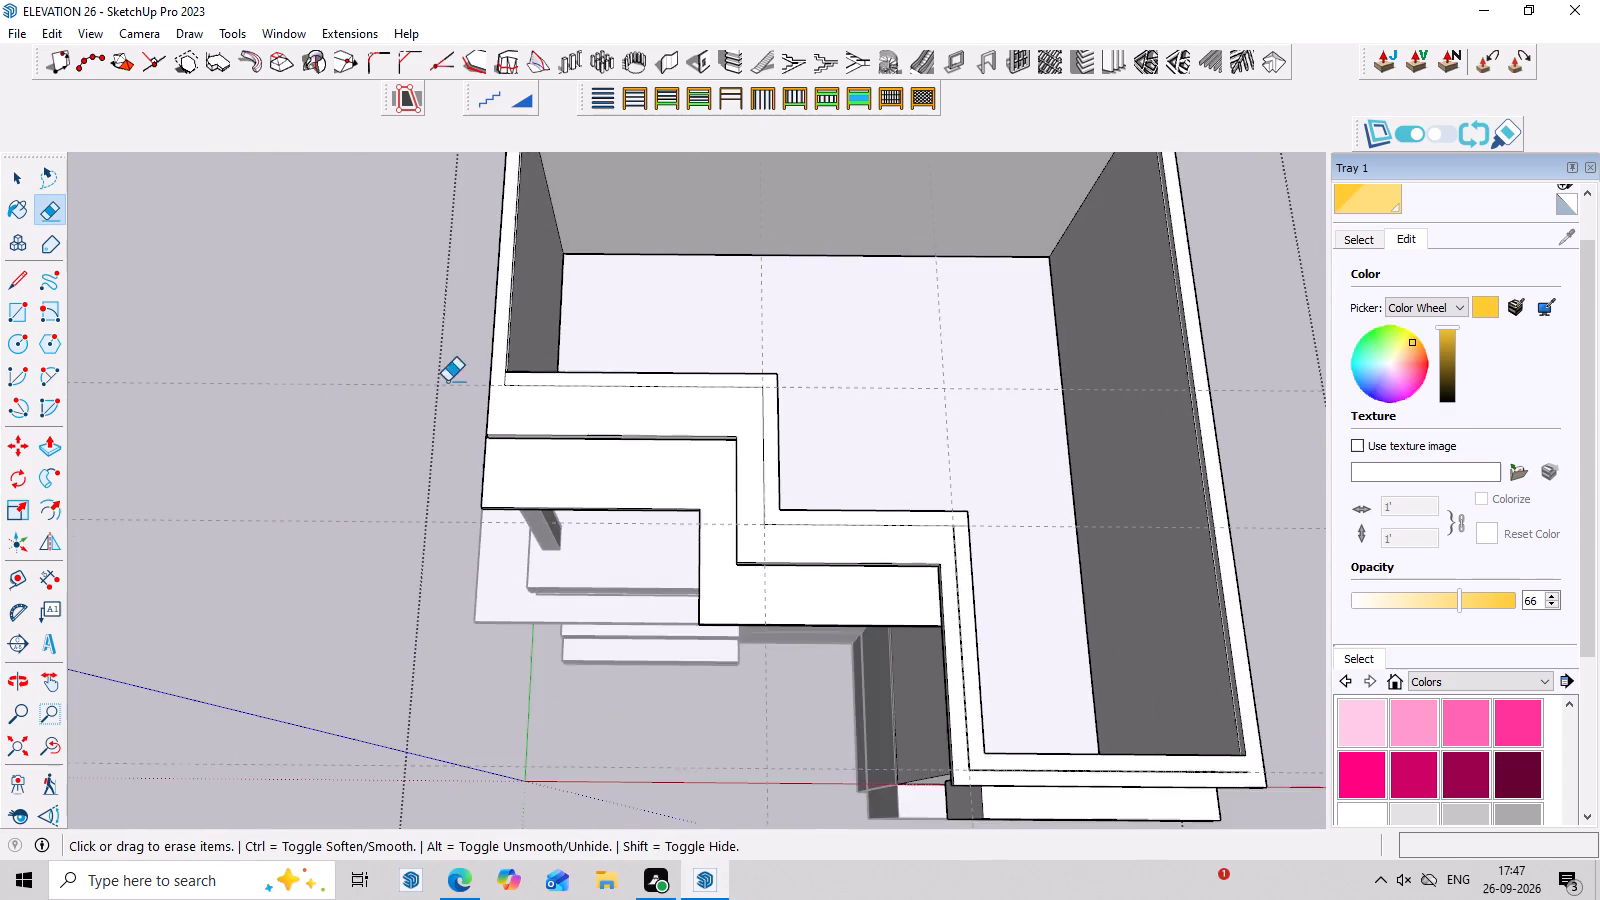
pyautogui.scroll(1, 447, 381)
pyautogui.moveTo(523, 392); pyautogui.dragTo(709, 402, button='middle')
pyautogui.scroll(5, 583, 423)
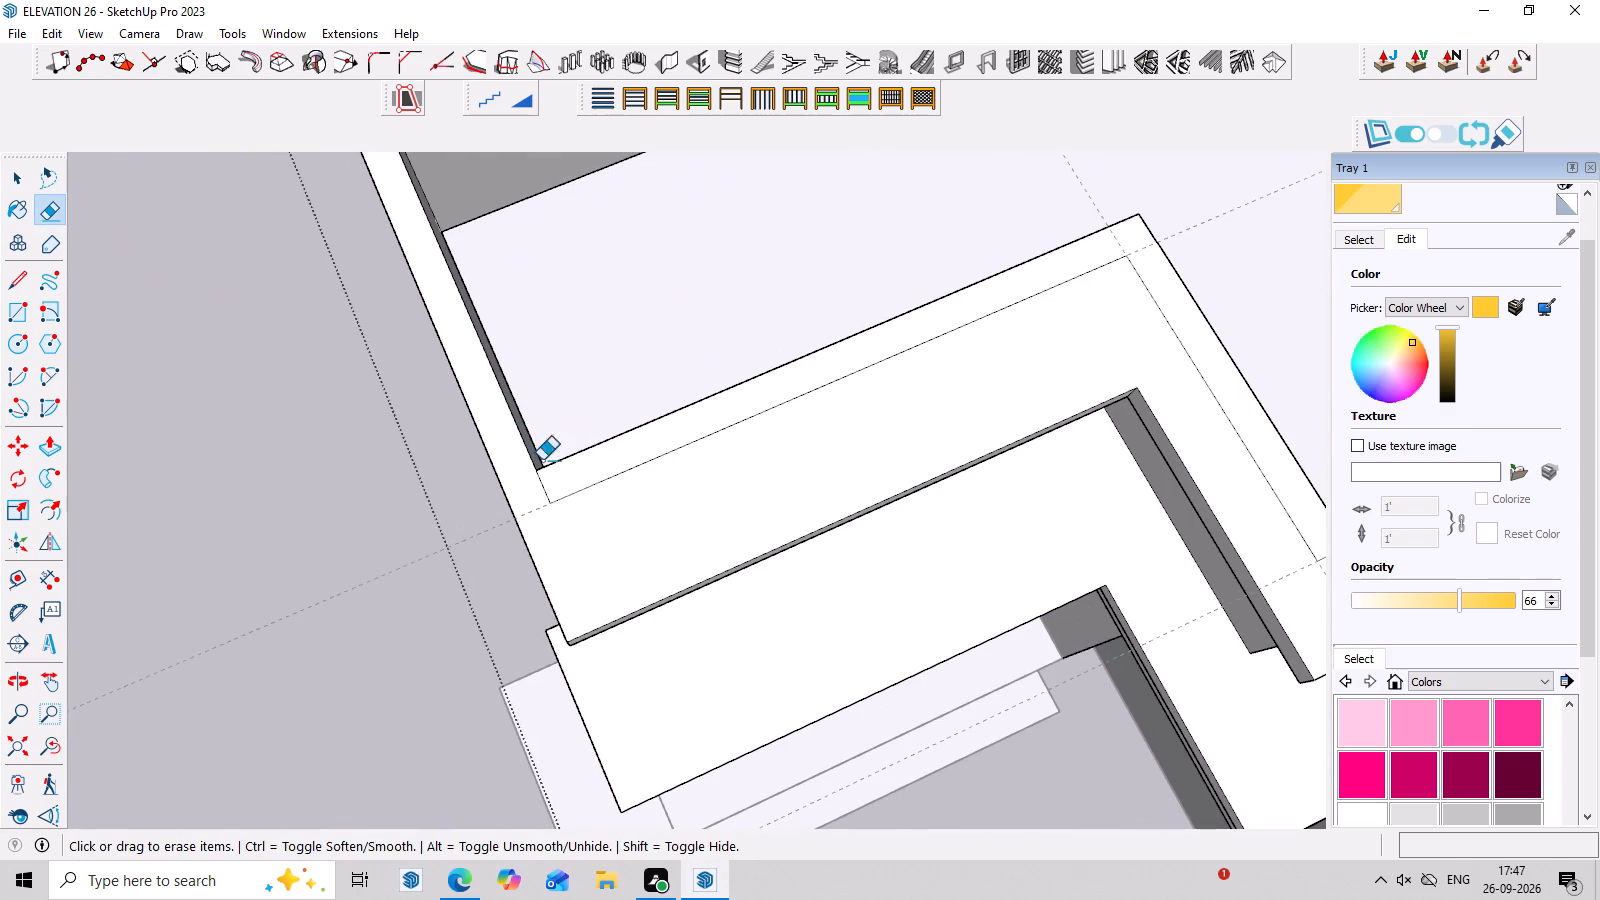
pyautogui.scroll(-5, 549, 488)
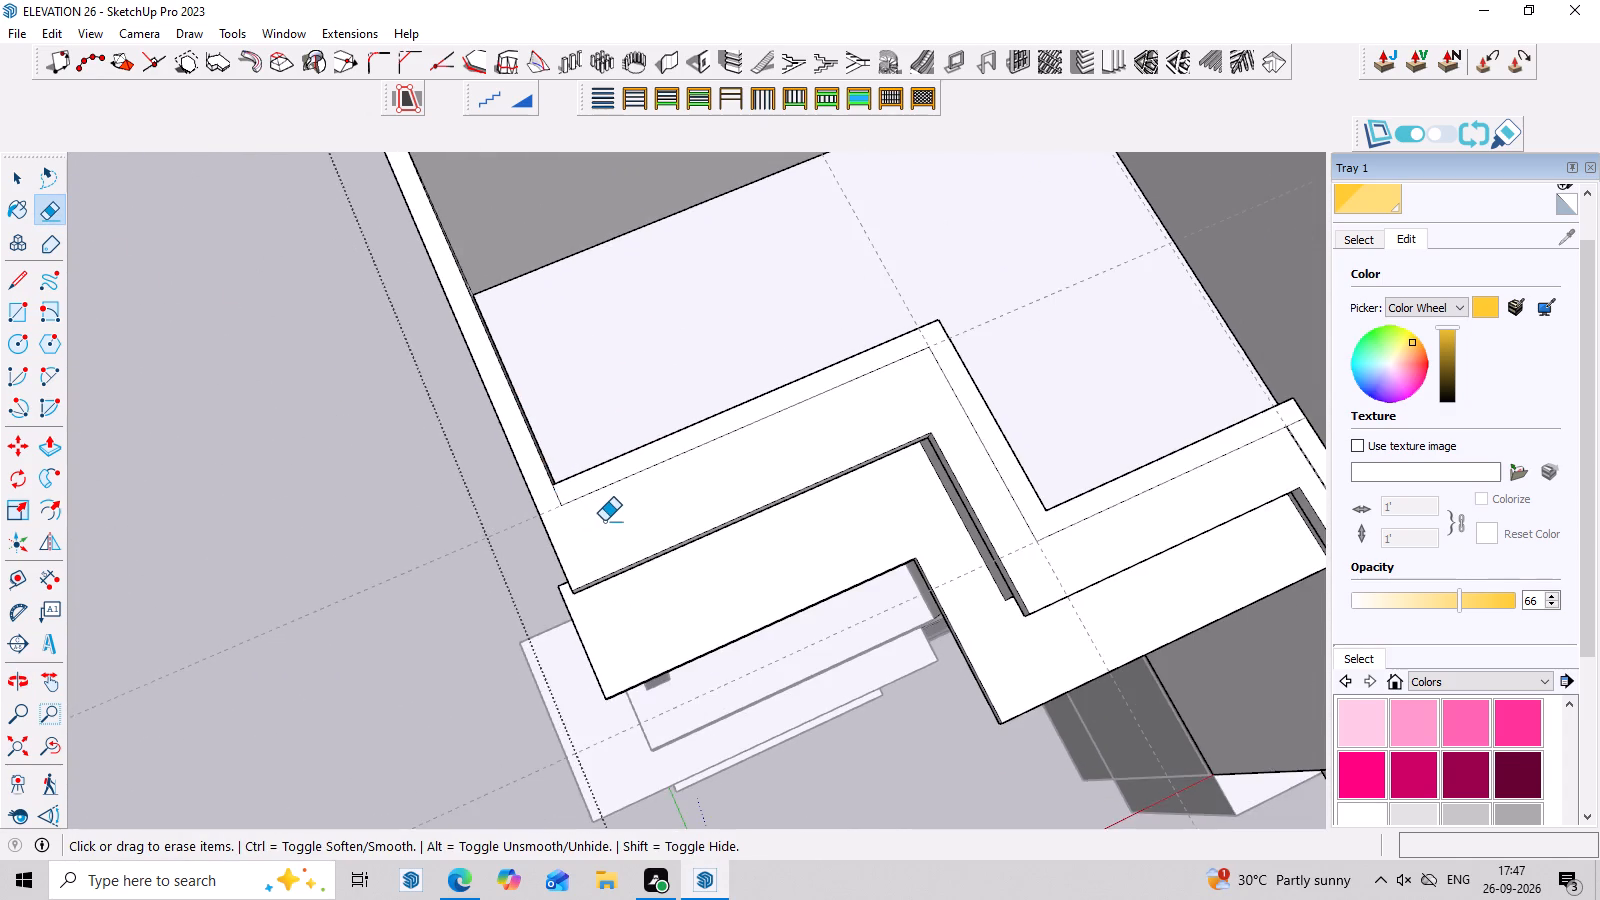
pyautogui.scroll(2, 606, 521)
pyautogui.press('l')
pyautogui.scroll(6, 603, 528)
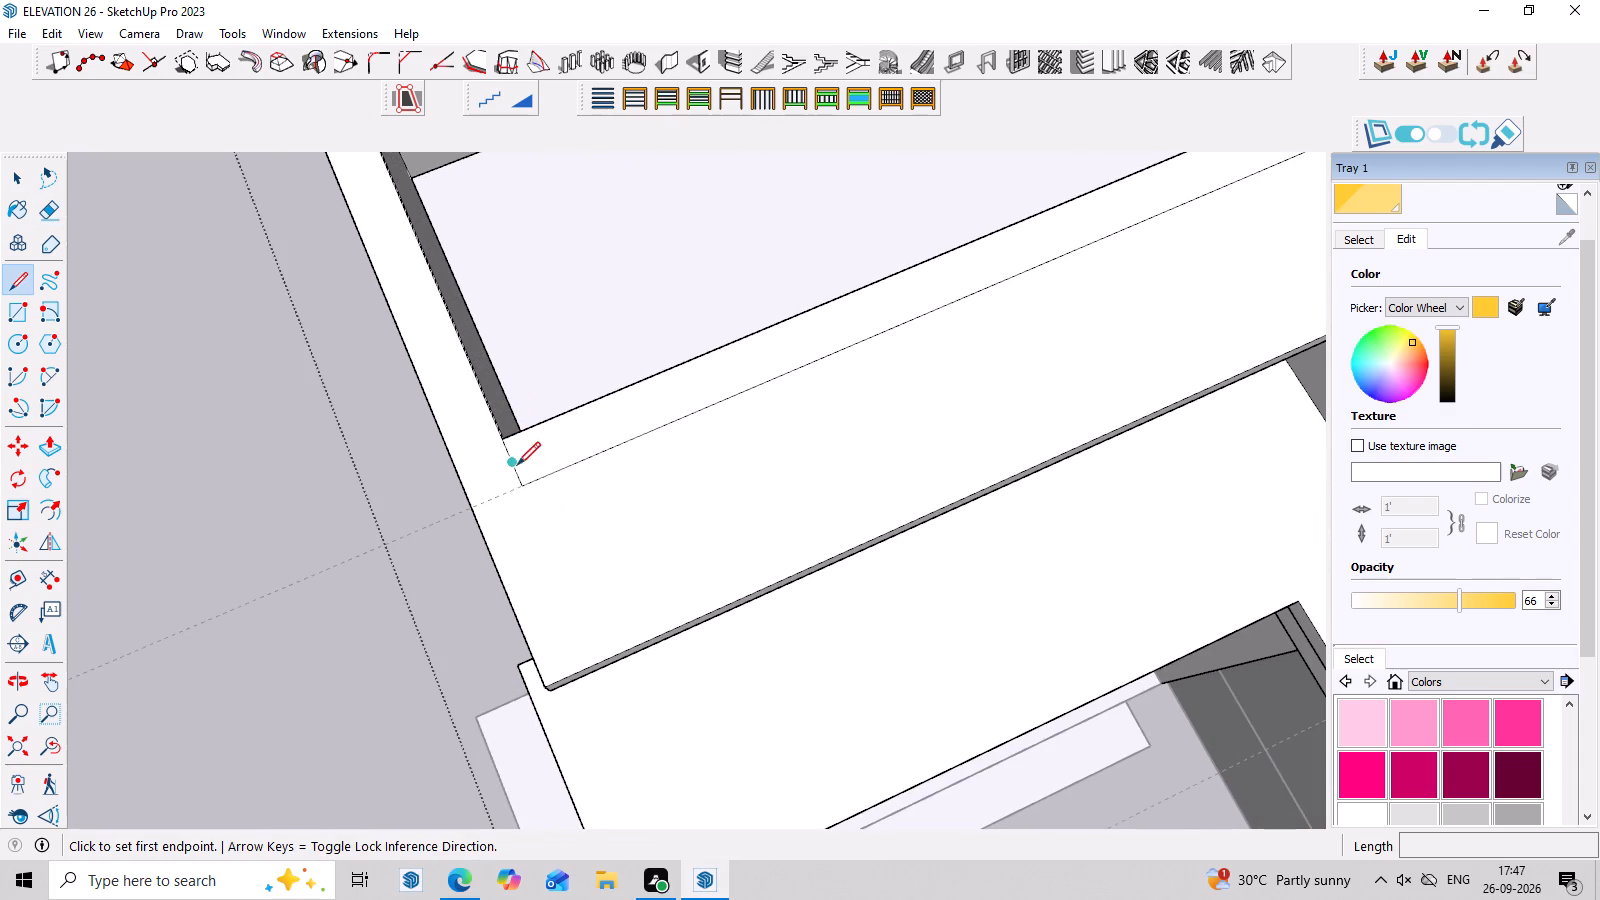
pyautogui.click(521, 483)
pyautogui.click(468, 512)
# Delete the leftover short edge between the strip line and the roof opening's corner at that side wall.
pyautogui.press('space')
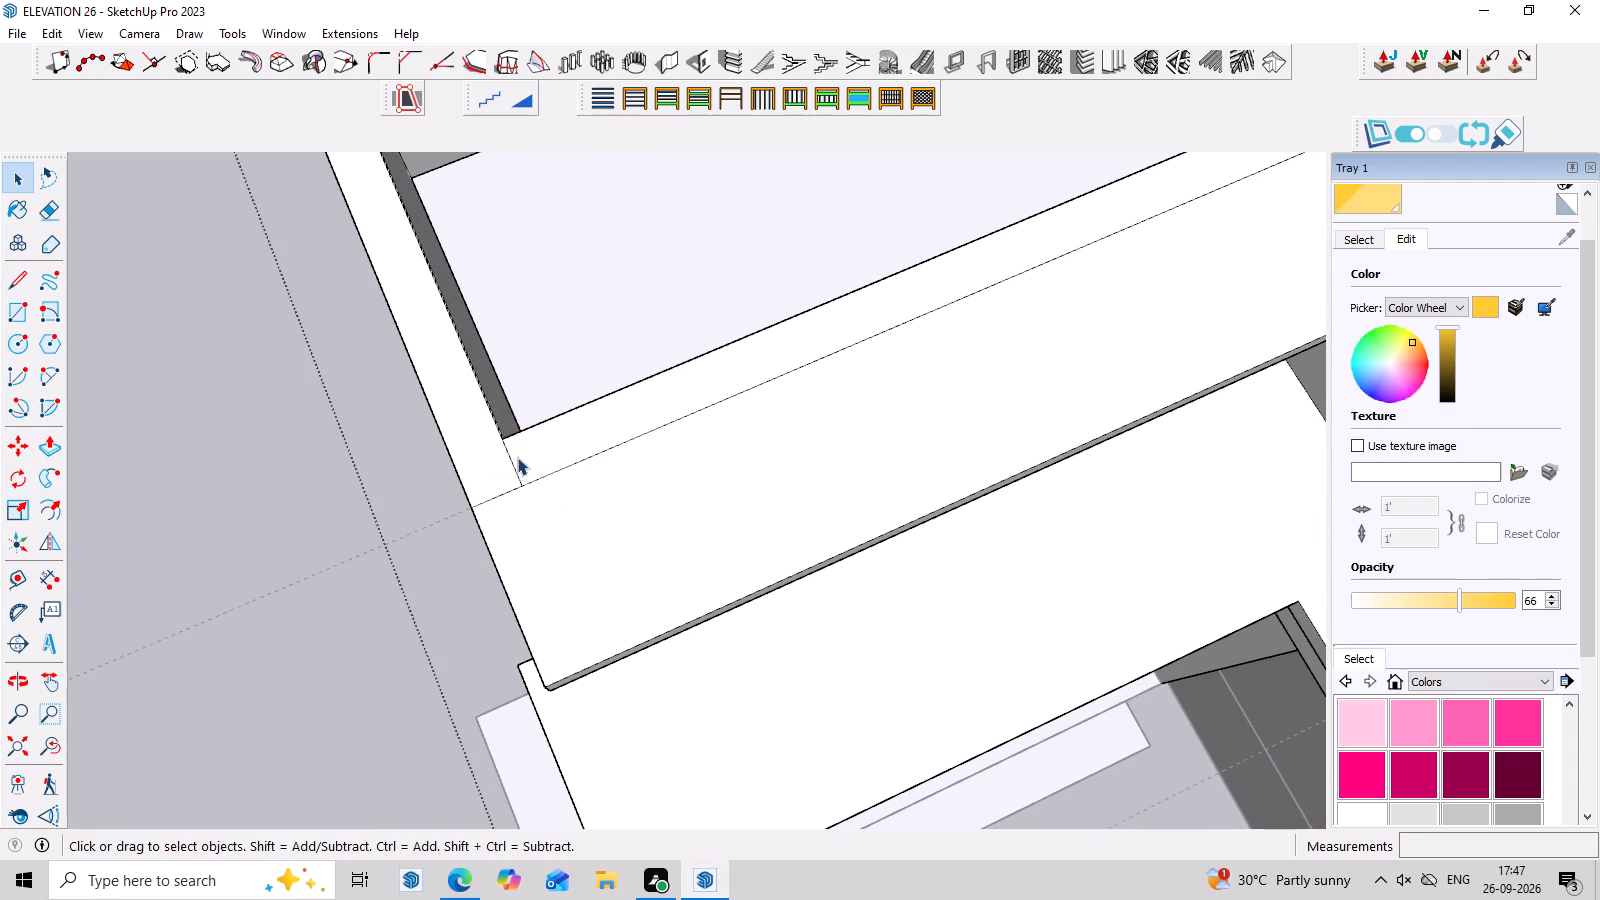
pyautogui.click(512, 468)
pyautogui.press('Delete')
# Draw a 9" line extending the strip's boundary to the outer edge at the end front stretch's outer corner.
pyautogui.scroll(-6, 512, 468)
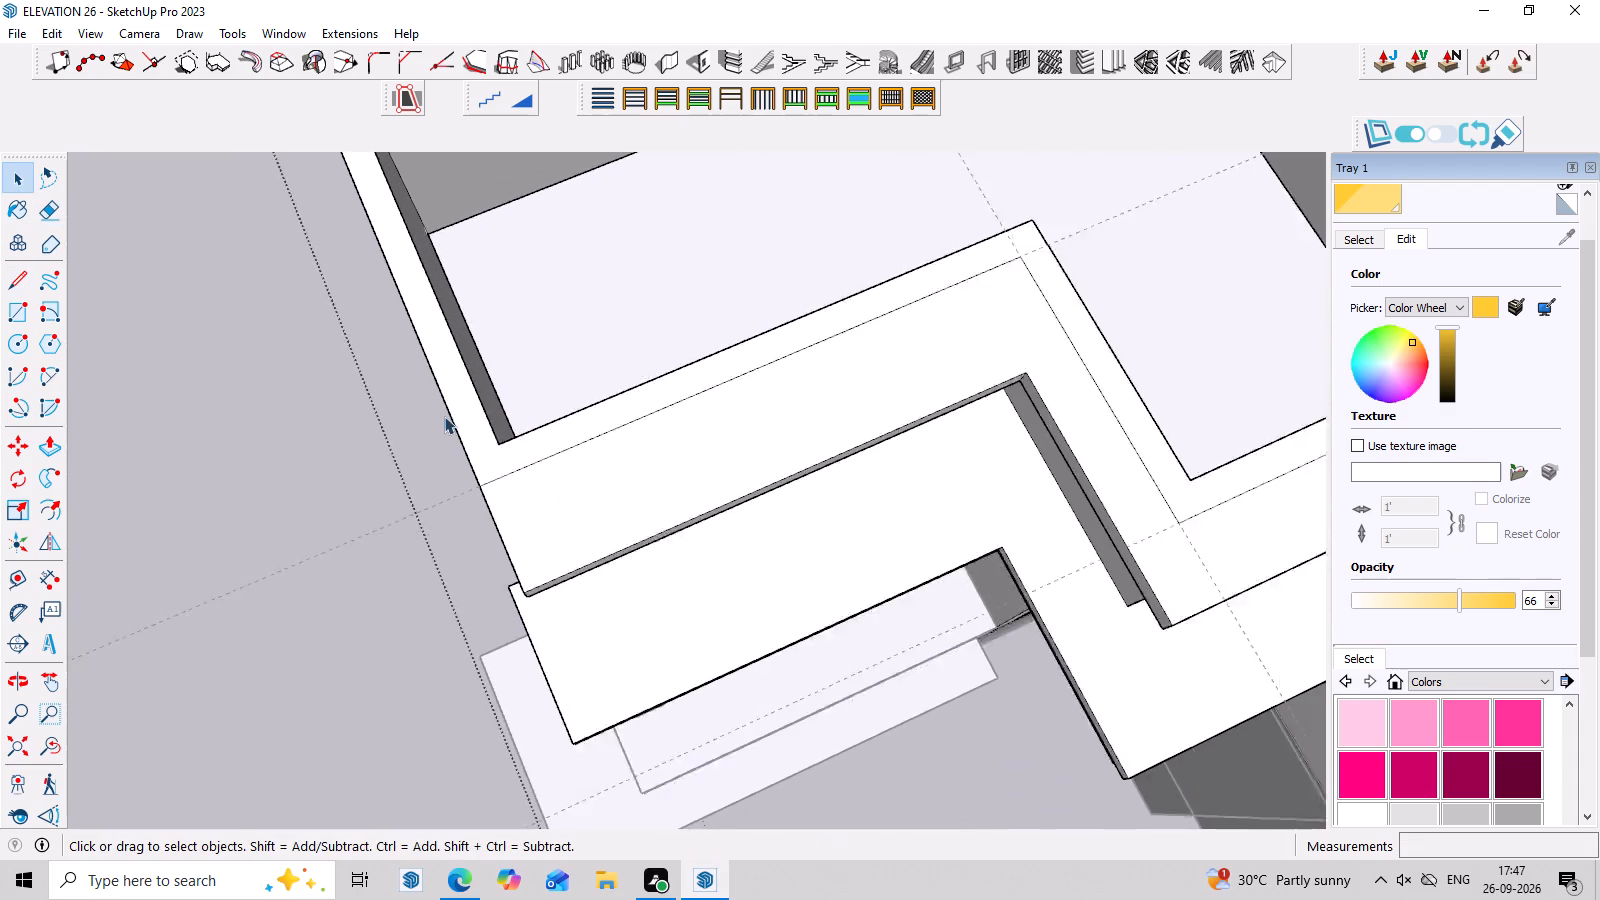
pyautogui.scroll(-10, 444, 416)
pyautogui.moveTo(805, 534); pyautogui.dragTo(576, 496, button='middle')
pyautogui.scroll(6, 900, 595)
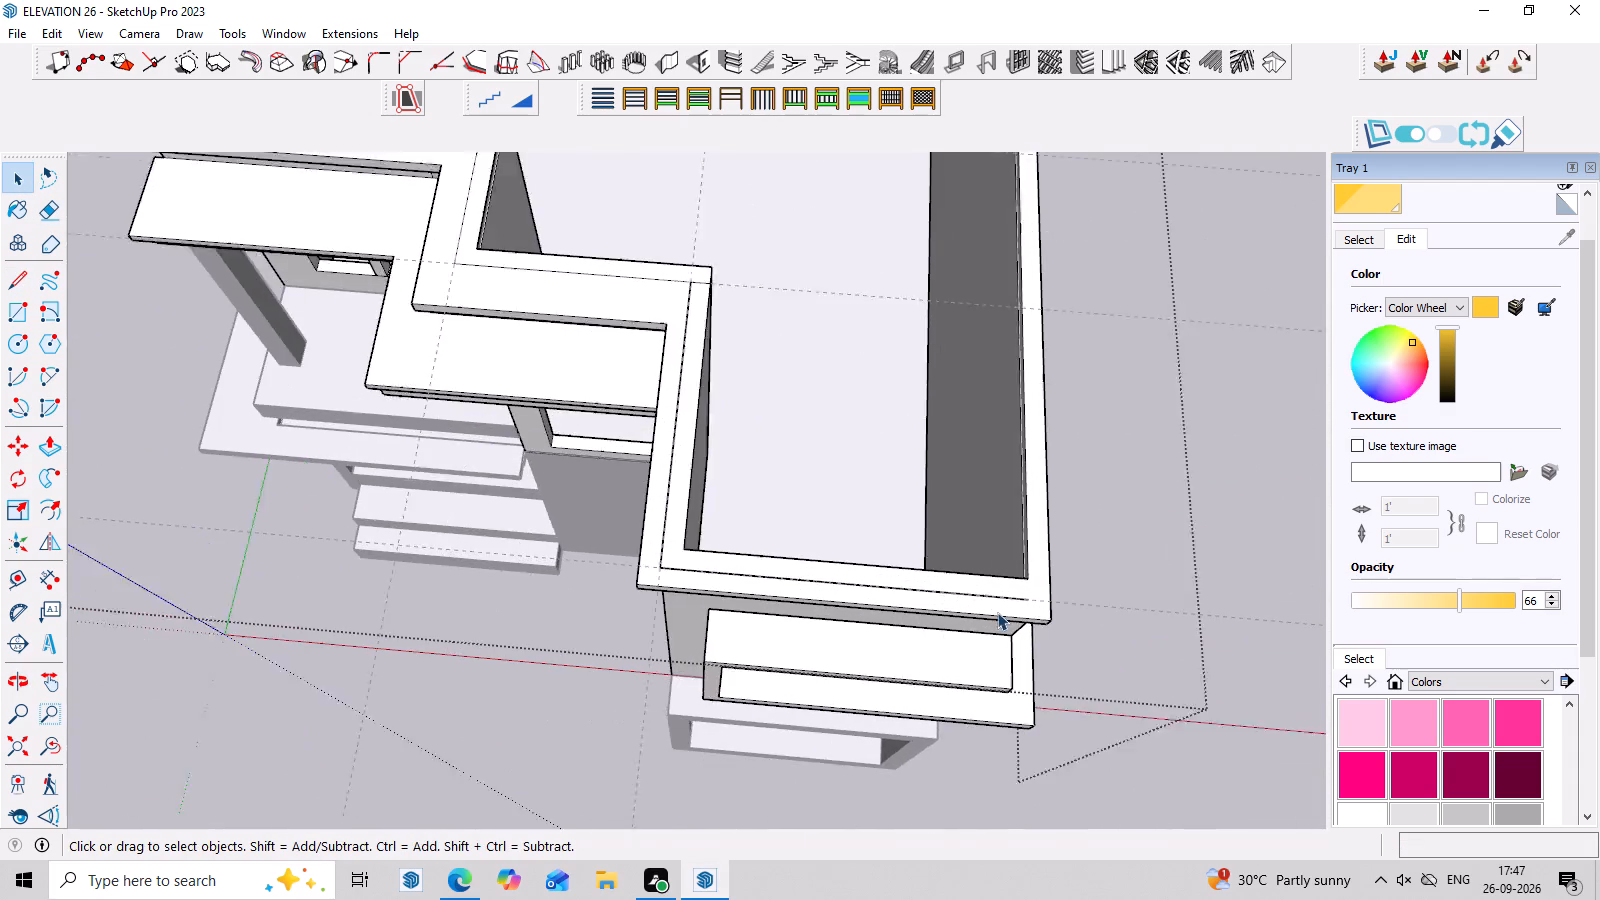
pyautogui.scroll(9, 997, 612)
pyautogui.press('l')
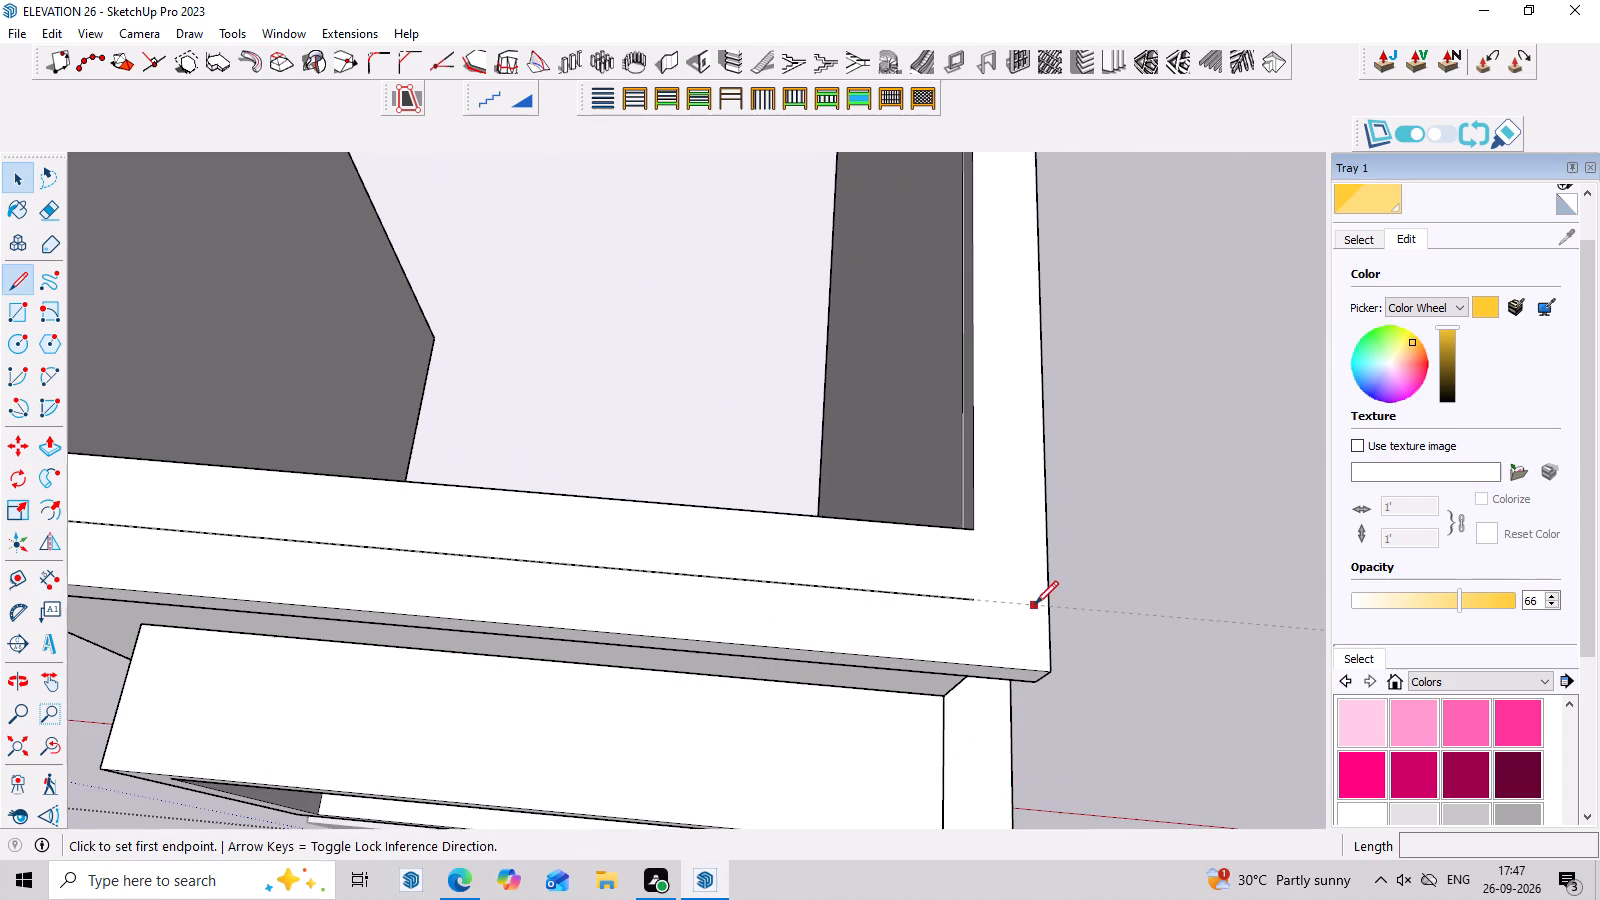
pyautogui.scroll(3, 1035, 607)
pyautogui.click(950, 598)
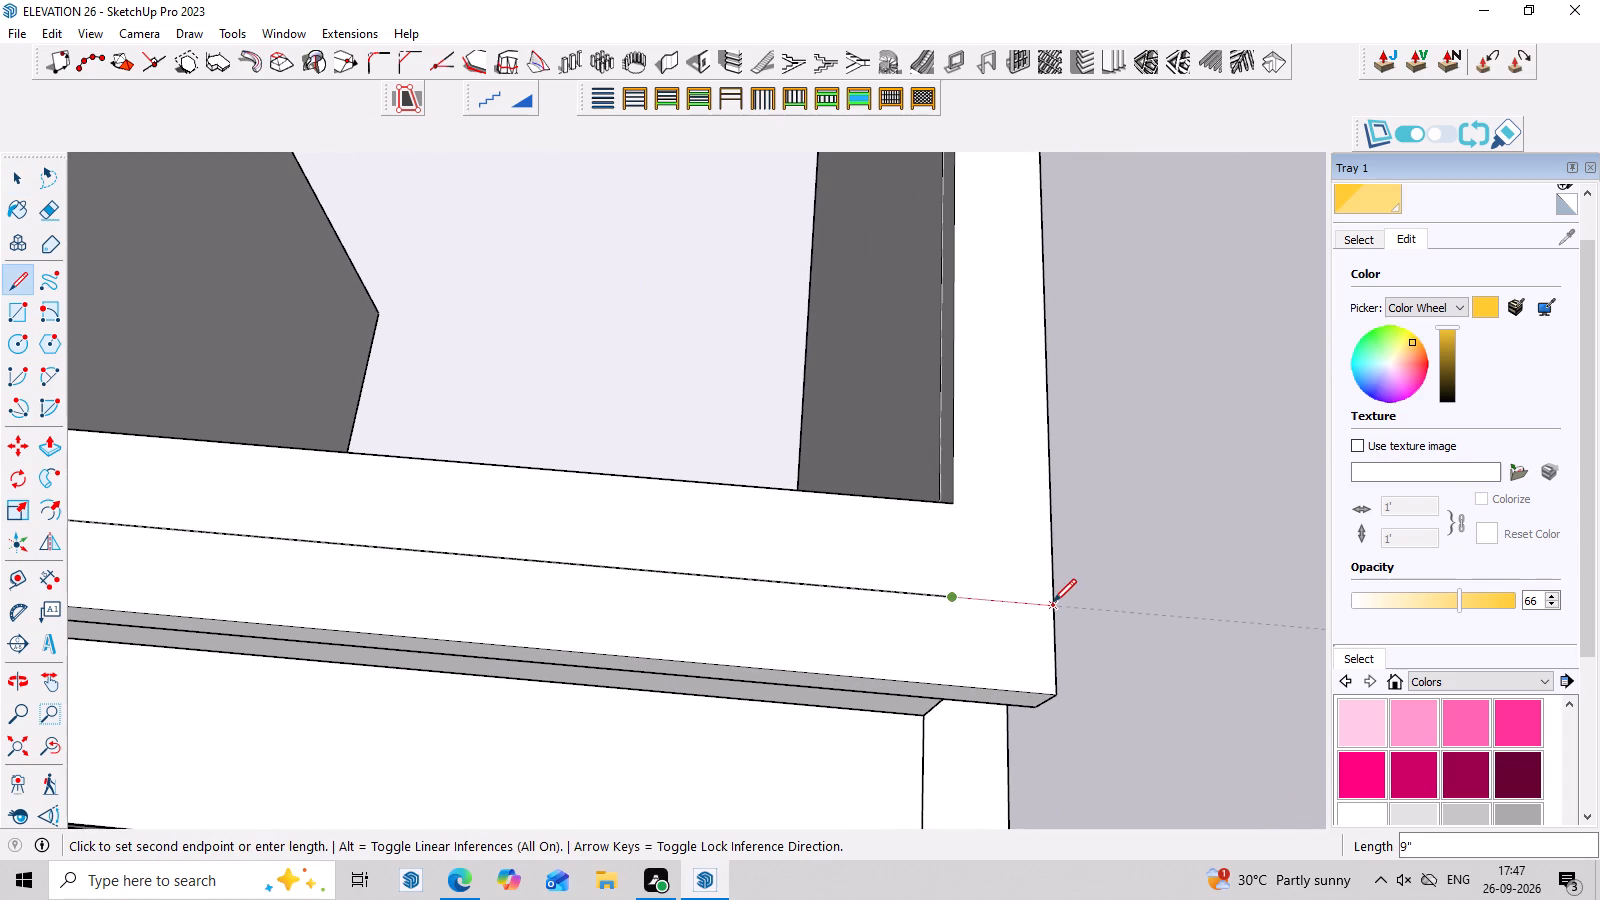
pyautogui.click(1053, 603)
pyautogui.press('Escape')
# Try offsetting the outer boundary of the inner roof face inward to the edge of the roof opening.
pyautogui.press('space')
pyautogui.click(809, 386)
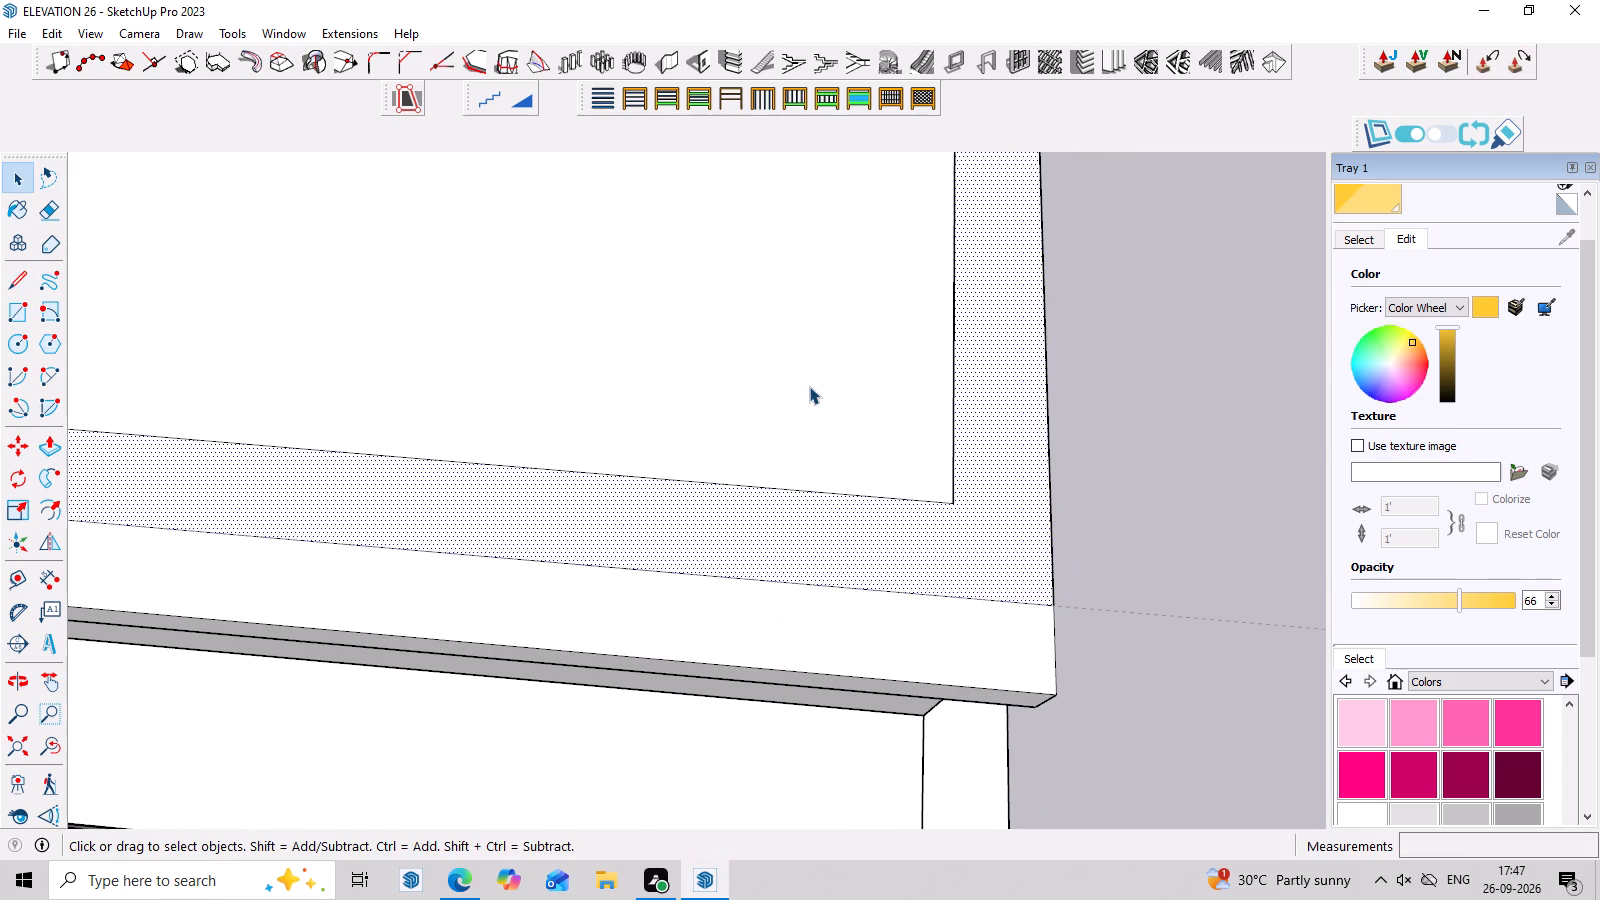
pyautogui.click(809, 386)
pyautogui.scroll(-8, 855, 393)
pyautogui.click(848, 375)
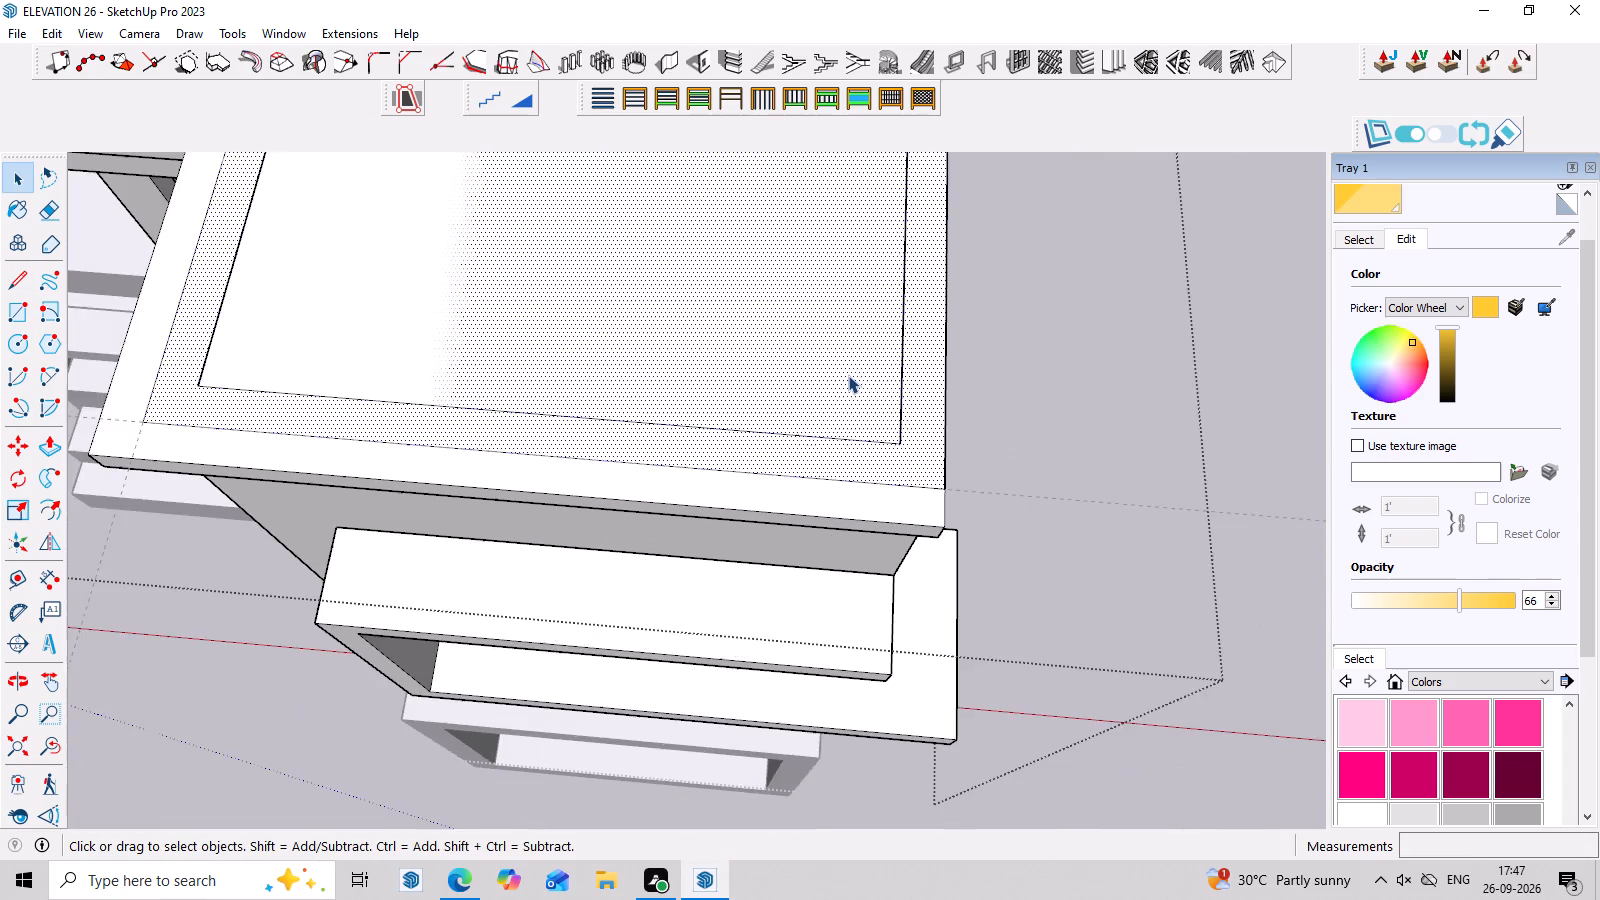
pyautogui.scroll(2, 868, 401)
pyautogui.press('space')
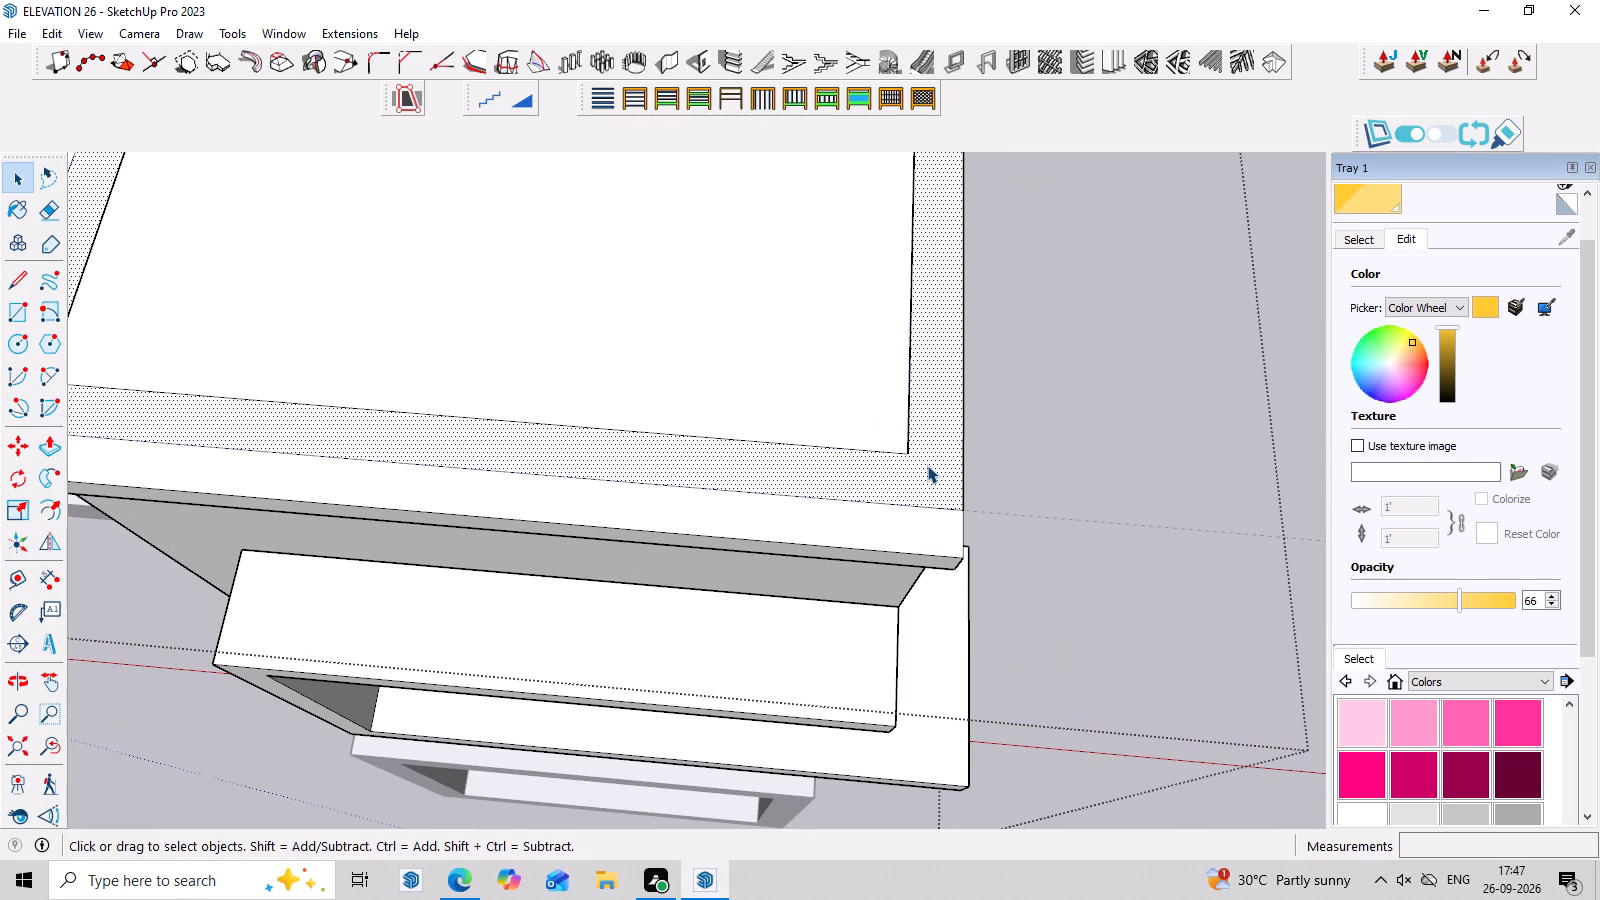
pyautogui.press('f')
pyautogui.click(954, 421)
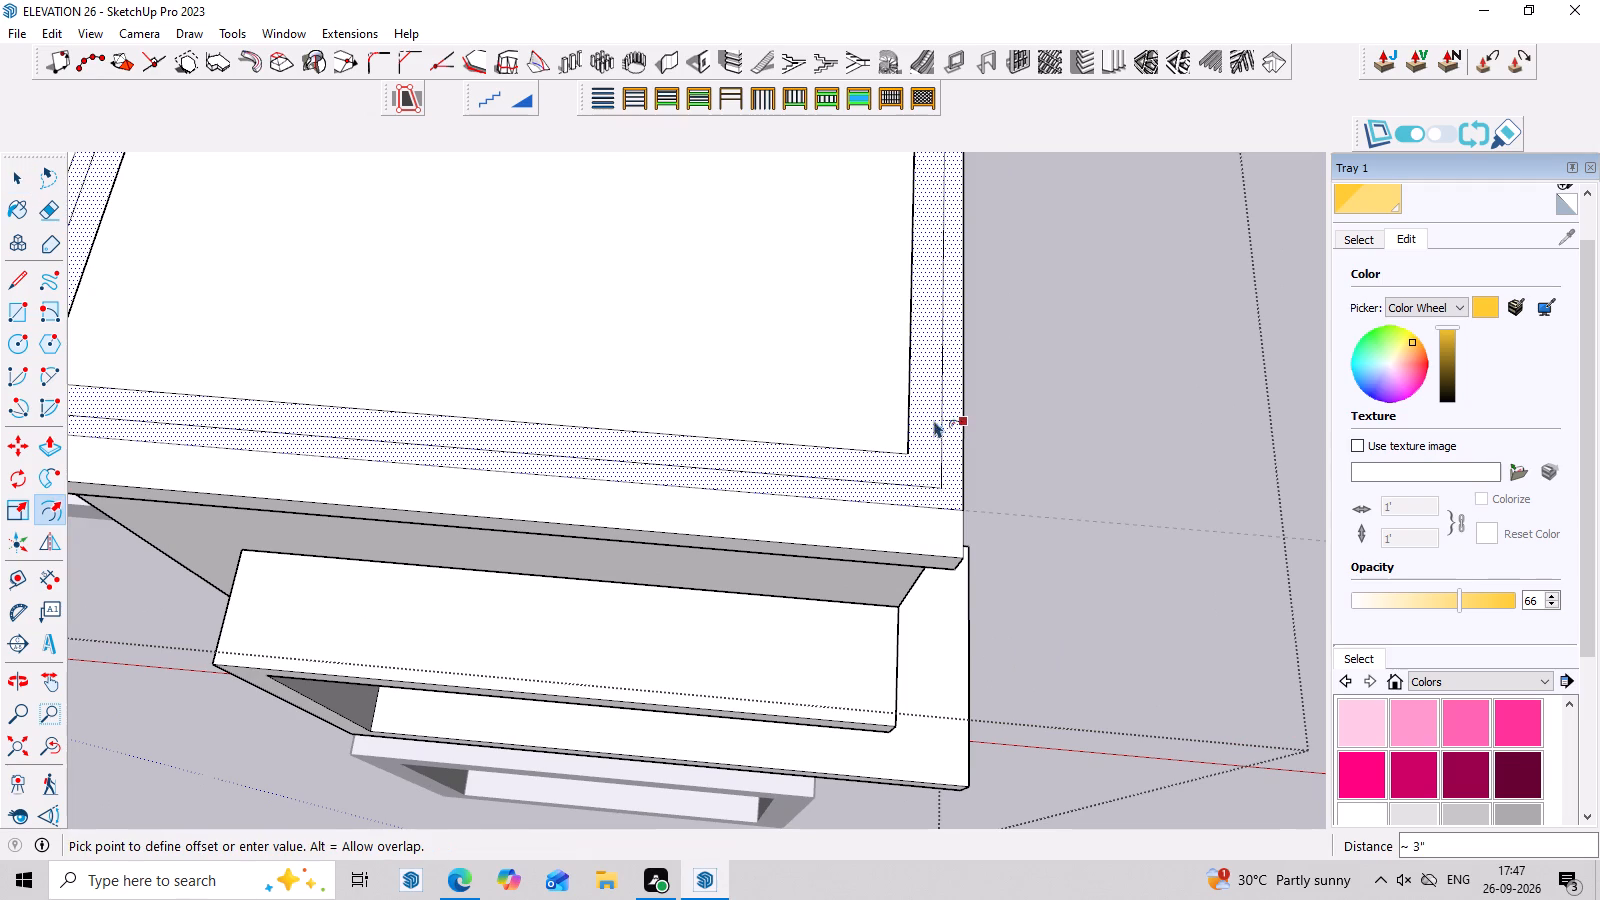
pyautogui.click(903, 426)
# Select the overlapping inner face over the roof opening and cut it away.
pyautogui.press('space')
pyautogui.click(840, 384)
pyautogui.click(840, 384)
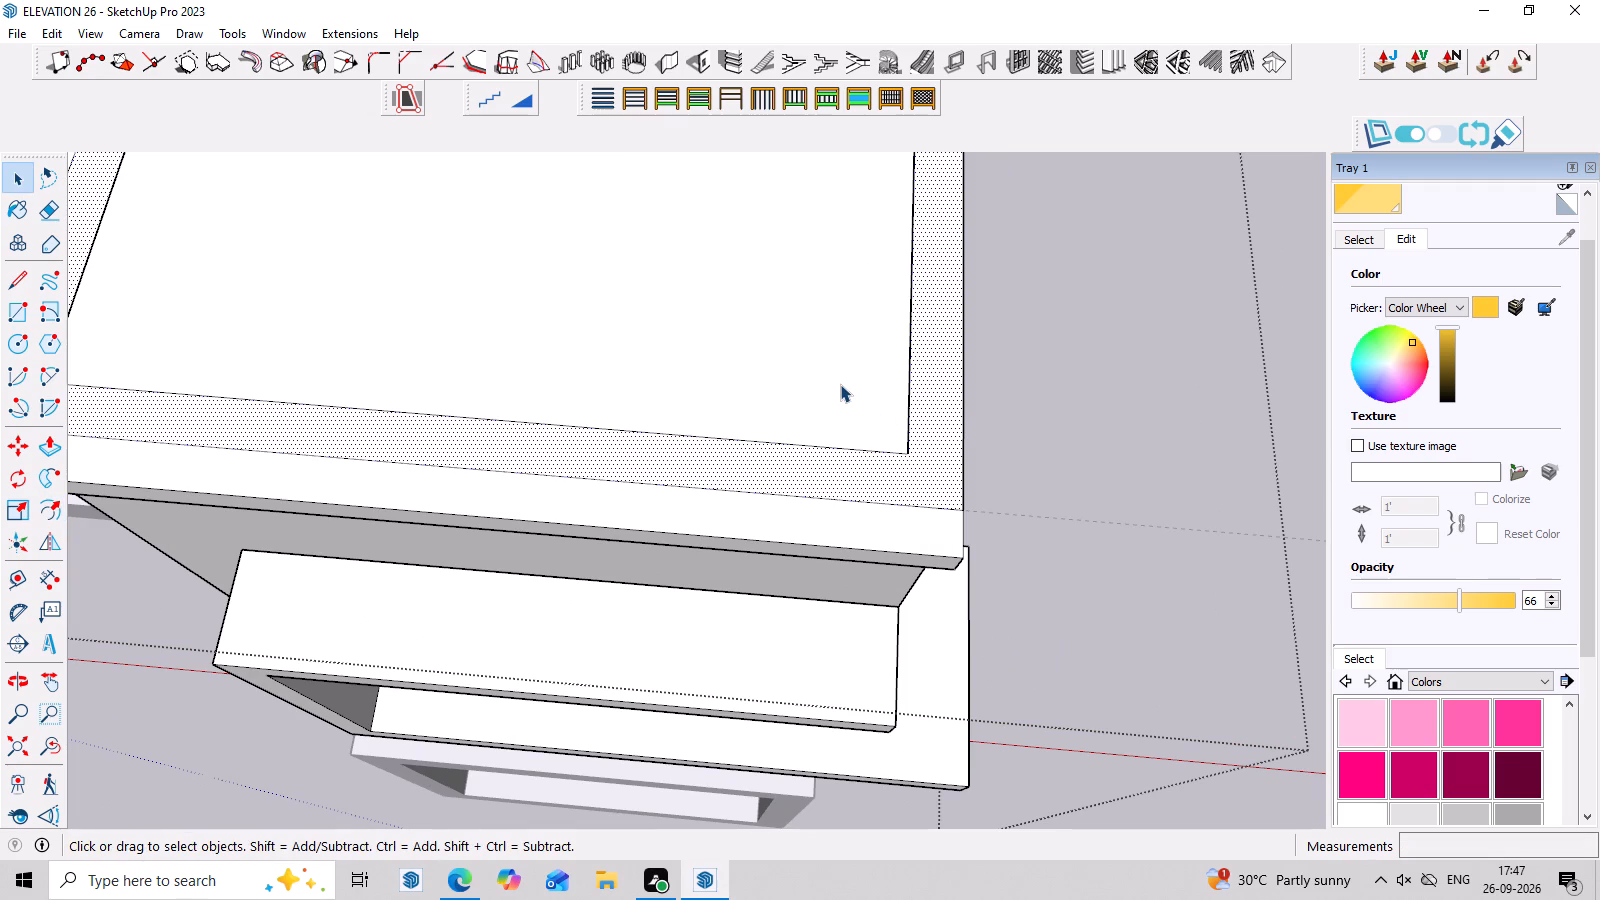
pyautogui.scroll(3, 840, 384)
pyautogui.press('space')
pyautogui.doubleClick(840, 384)
pyautogui.scroll(-4, 840, 384)
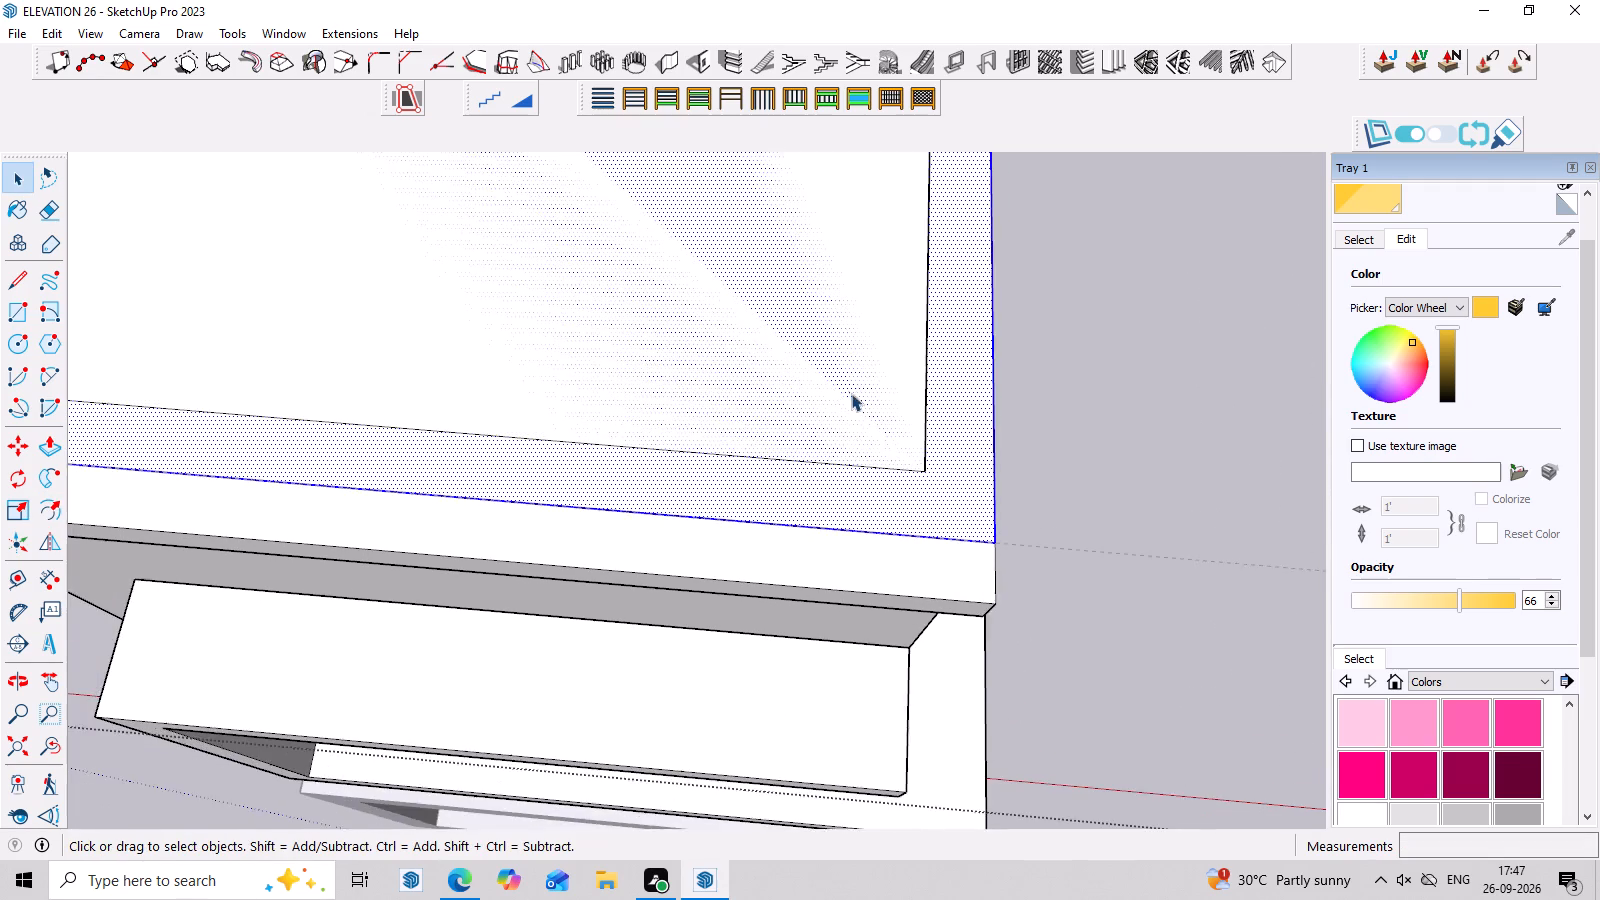
pyautogui.scroll(-10, 851, 393)
pyautogui.moveTo(952, 547); pyautogui.dragTo(954, 604, button='middle')
pyautogui.scroll(-3, 982, 681)
pyautogui.moveTo(1026, 680); pyautogui.dragTo(1041, 637, button='middle')
pyautogui.scroll(-4, 955, 503)
pyautogui.doubleClick(863, 436)
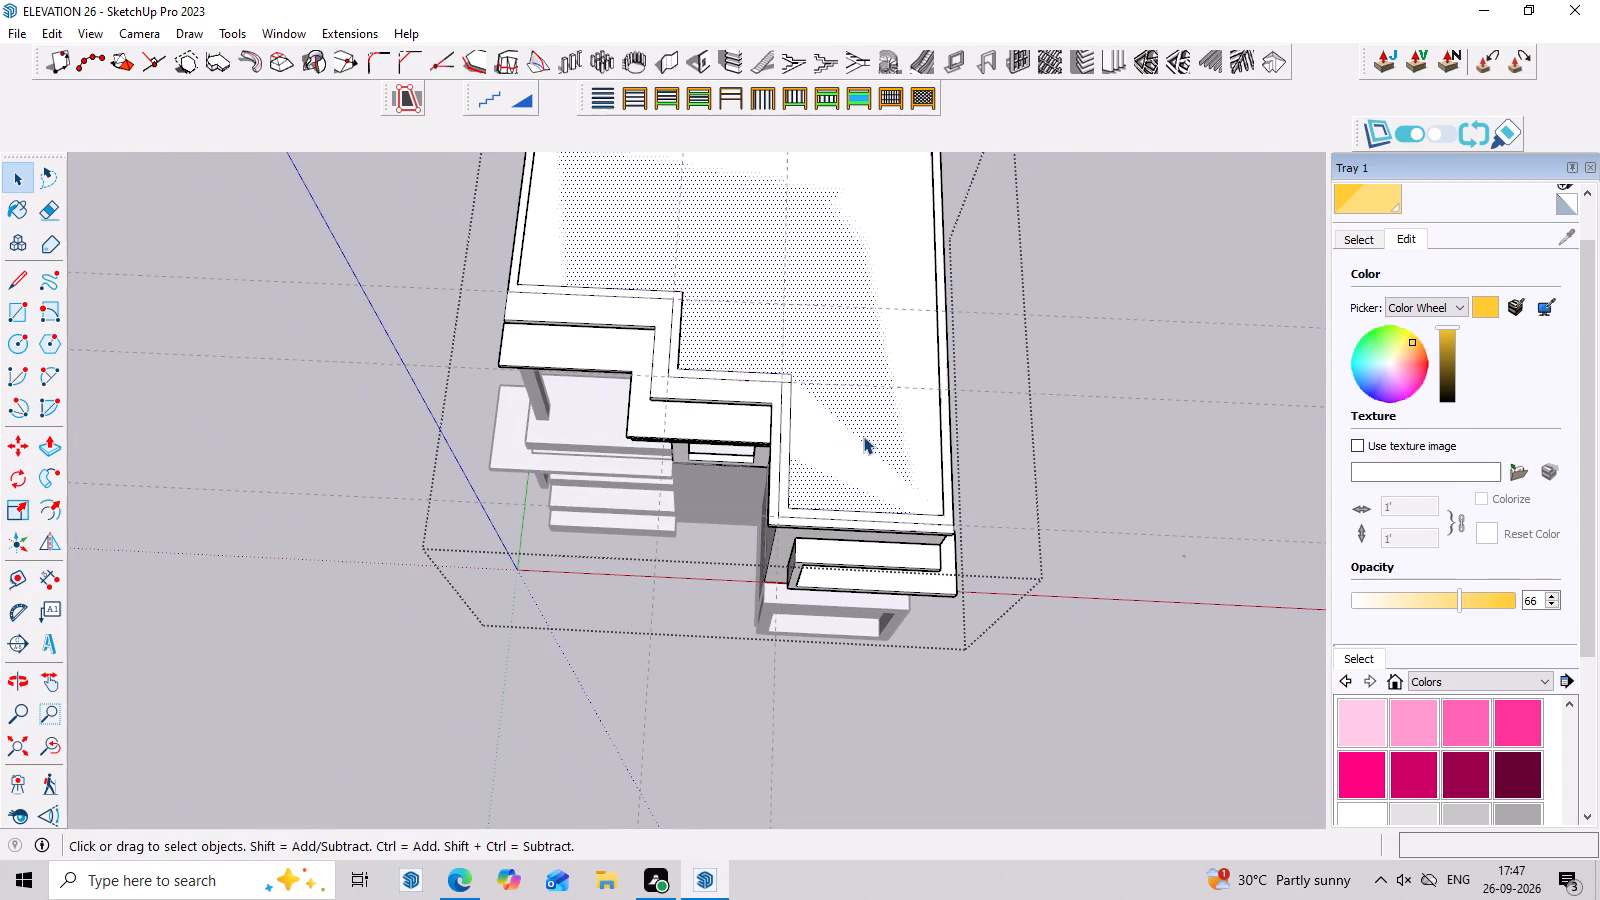
pyautogui.click(863, 436)
pyautogui.scroll(3, 863, 436)
pyautogui.doubleClick(863, 436)
pyautogui.scroll(3, 863, 436)
pyautogui.click(863, 436)
pyautogui.click(863, 436)
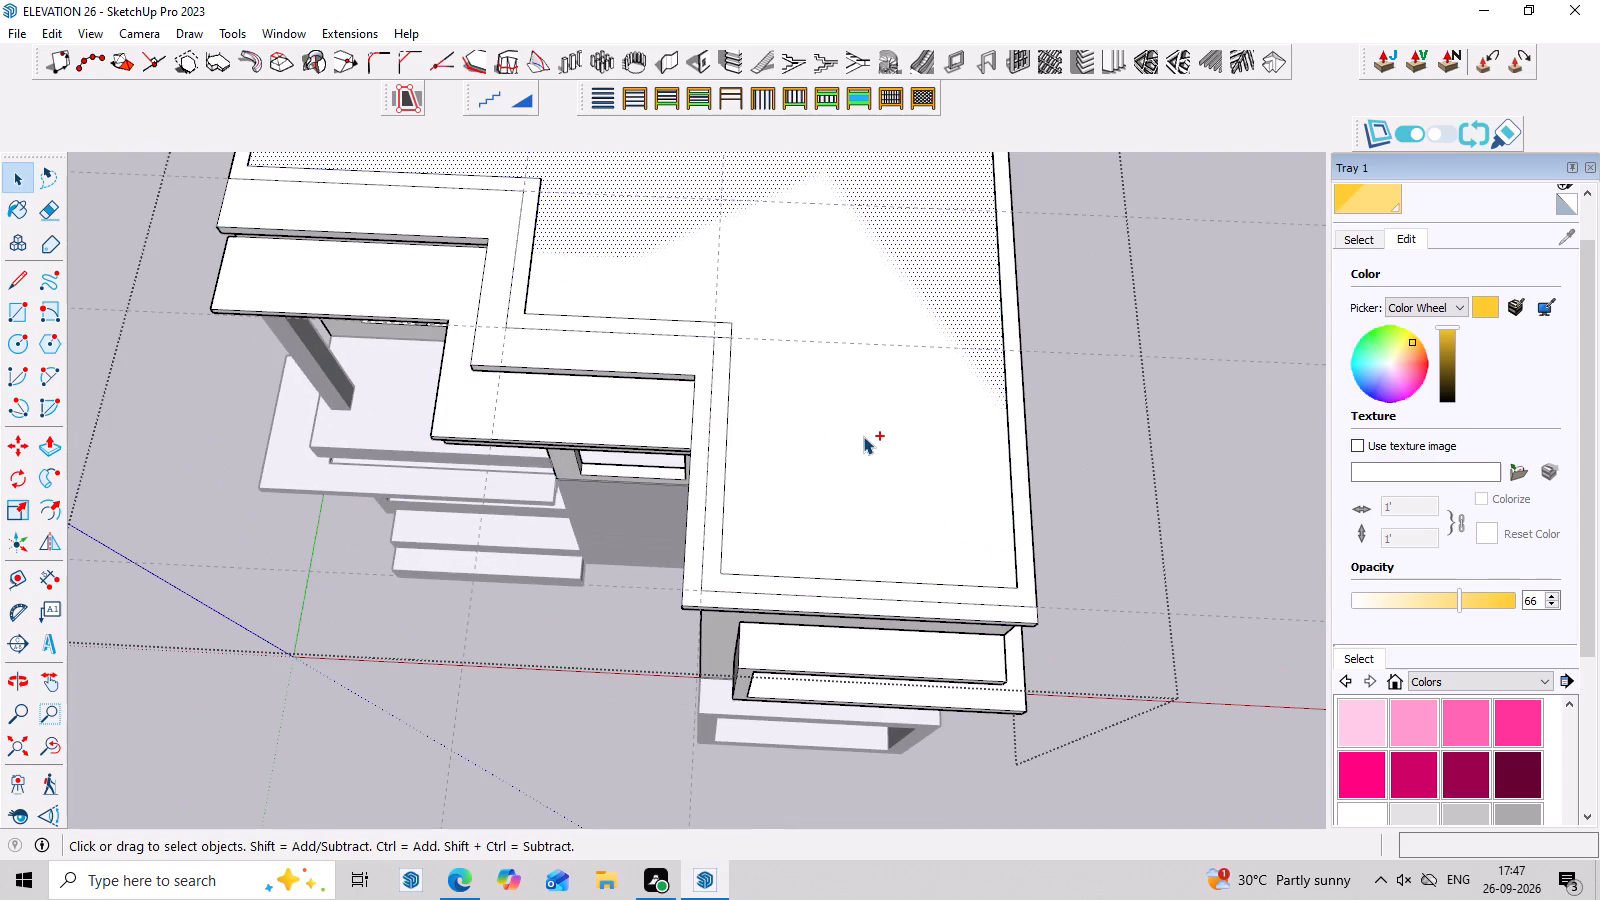
pyautogui.hotkey('ctrl', 'x')
pyautogui.scroll(-3, 863, 436)
# Offset the outer boundary of the remaining roof face inward to the edge of the roof opening.
pyautogui.press('space')
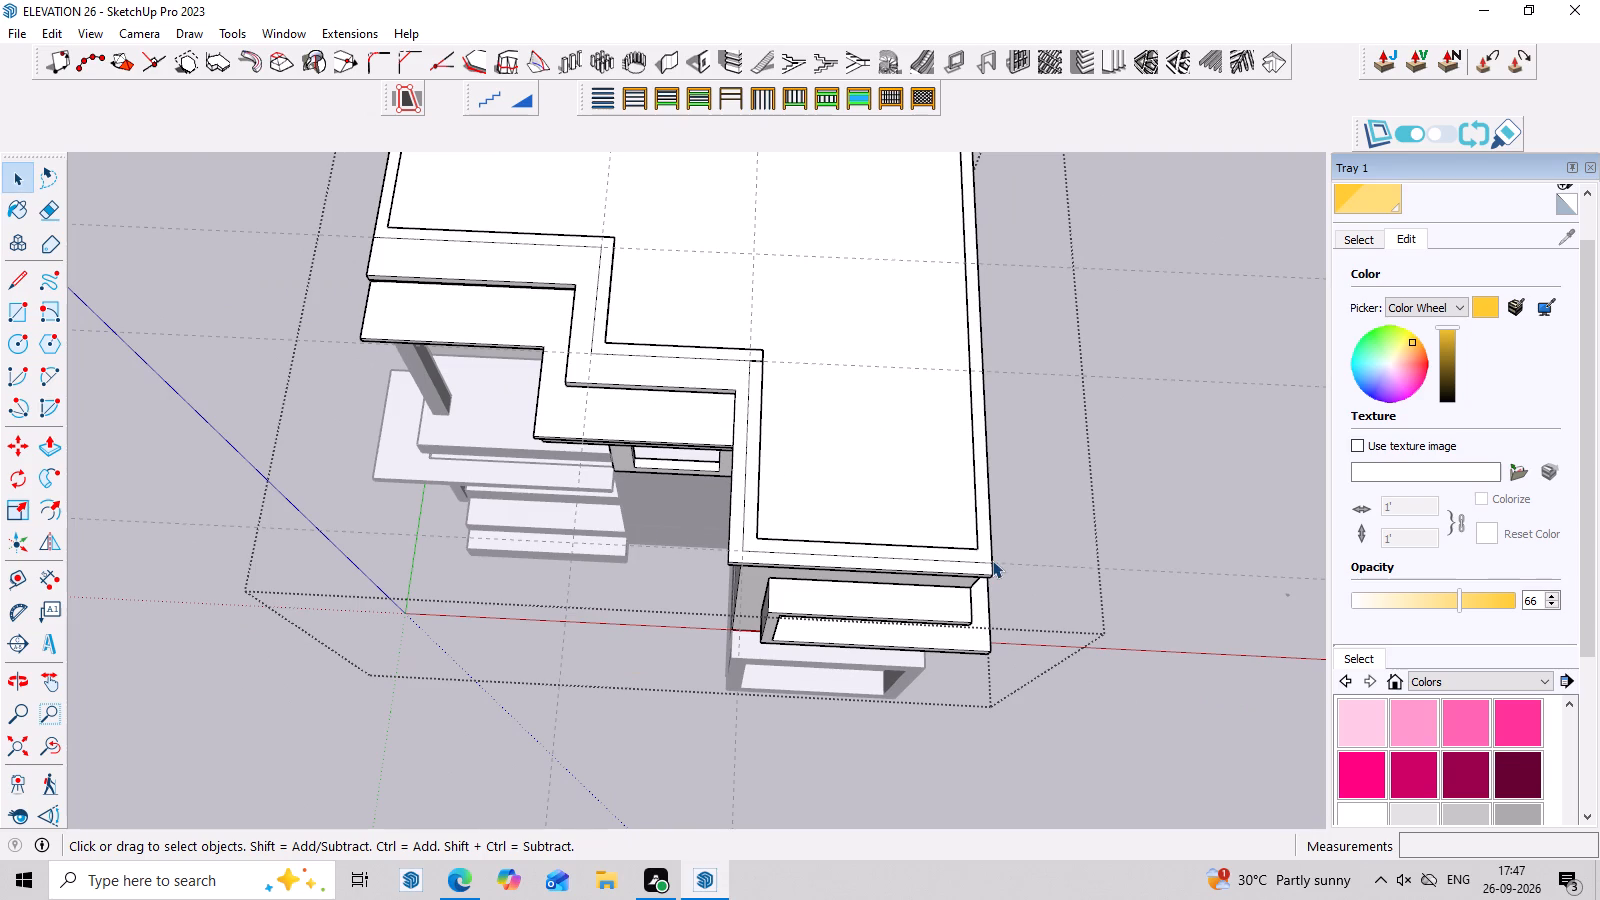
pyautogui.scroll(3, 992, 560)
pyautogui.click(984, 556)
pyautogui.scroll(3, 984, 554)
pyautogui.click(984, 554)
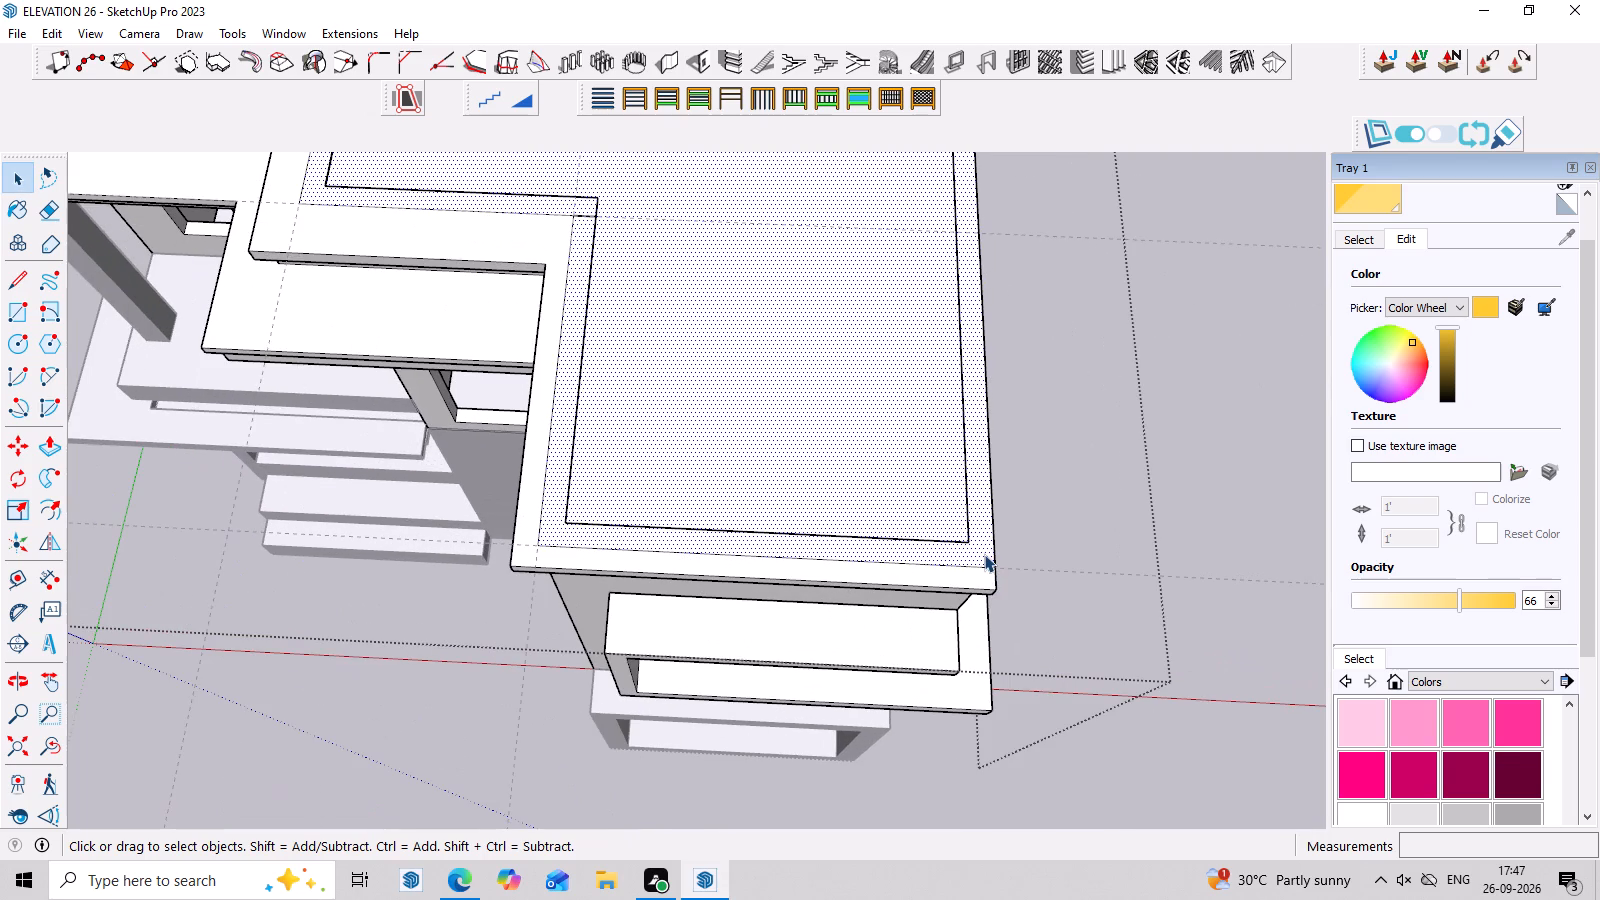
pyautogui.doubleClick(984, 554)
pyautogui.scroll(4, 979, 548)
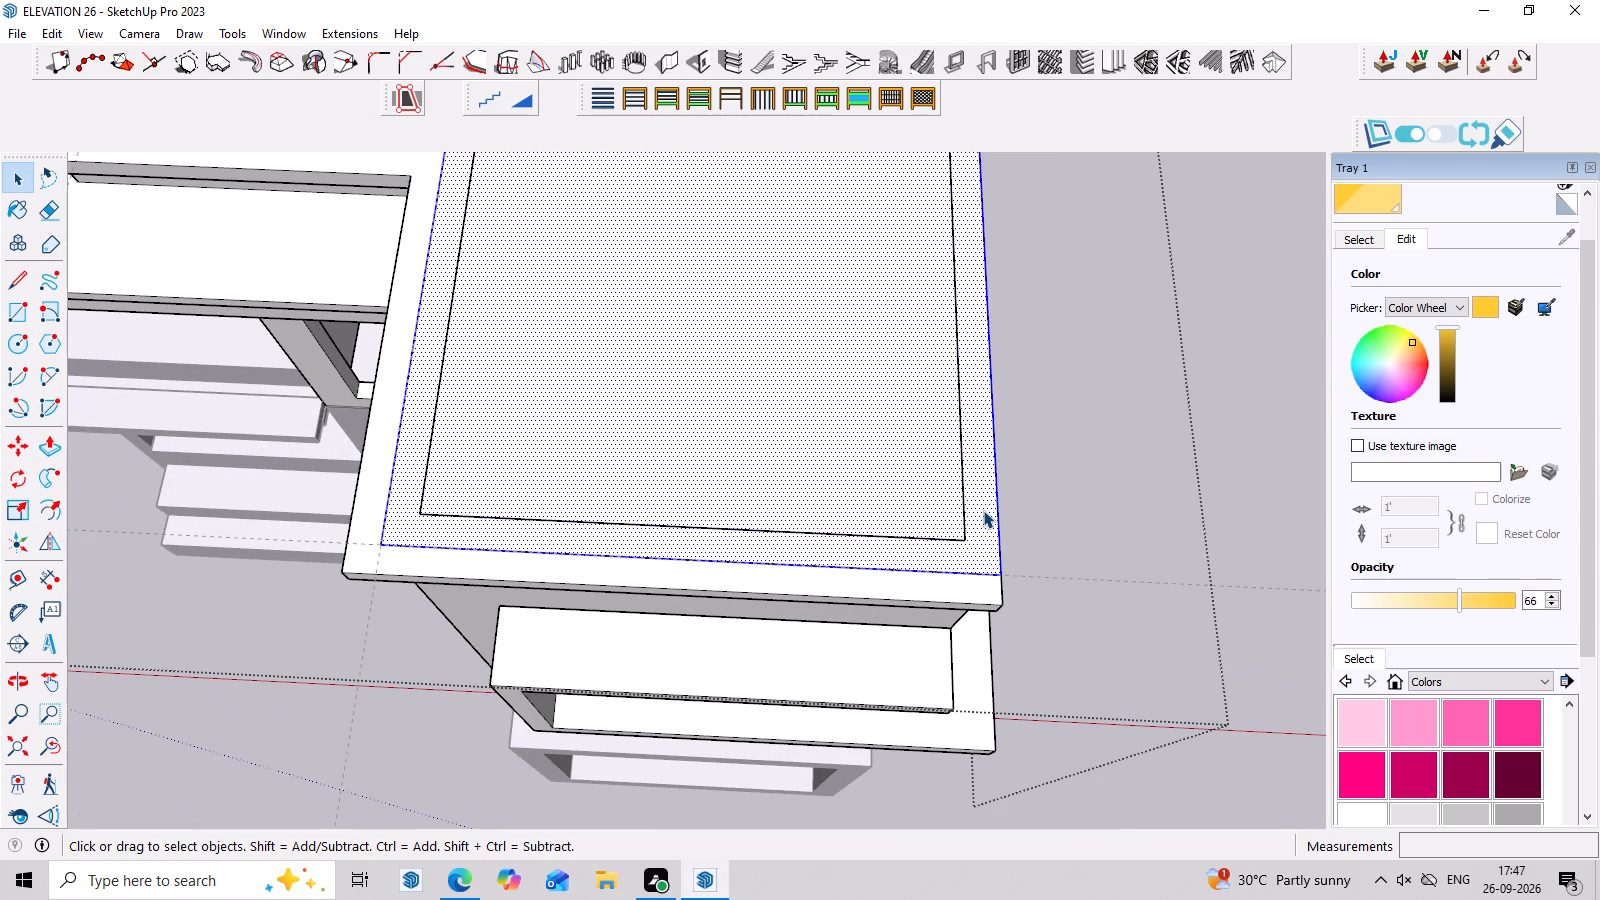
pyautogui.press('y')
pyautogui.press('f')
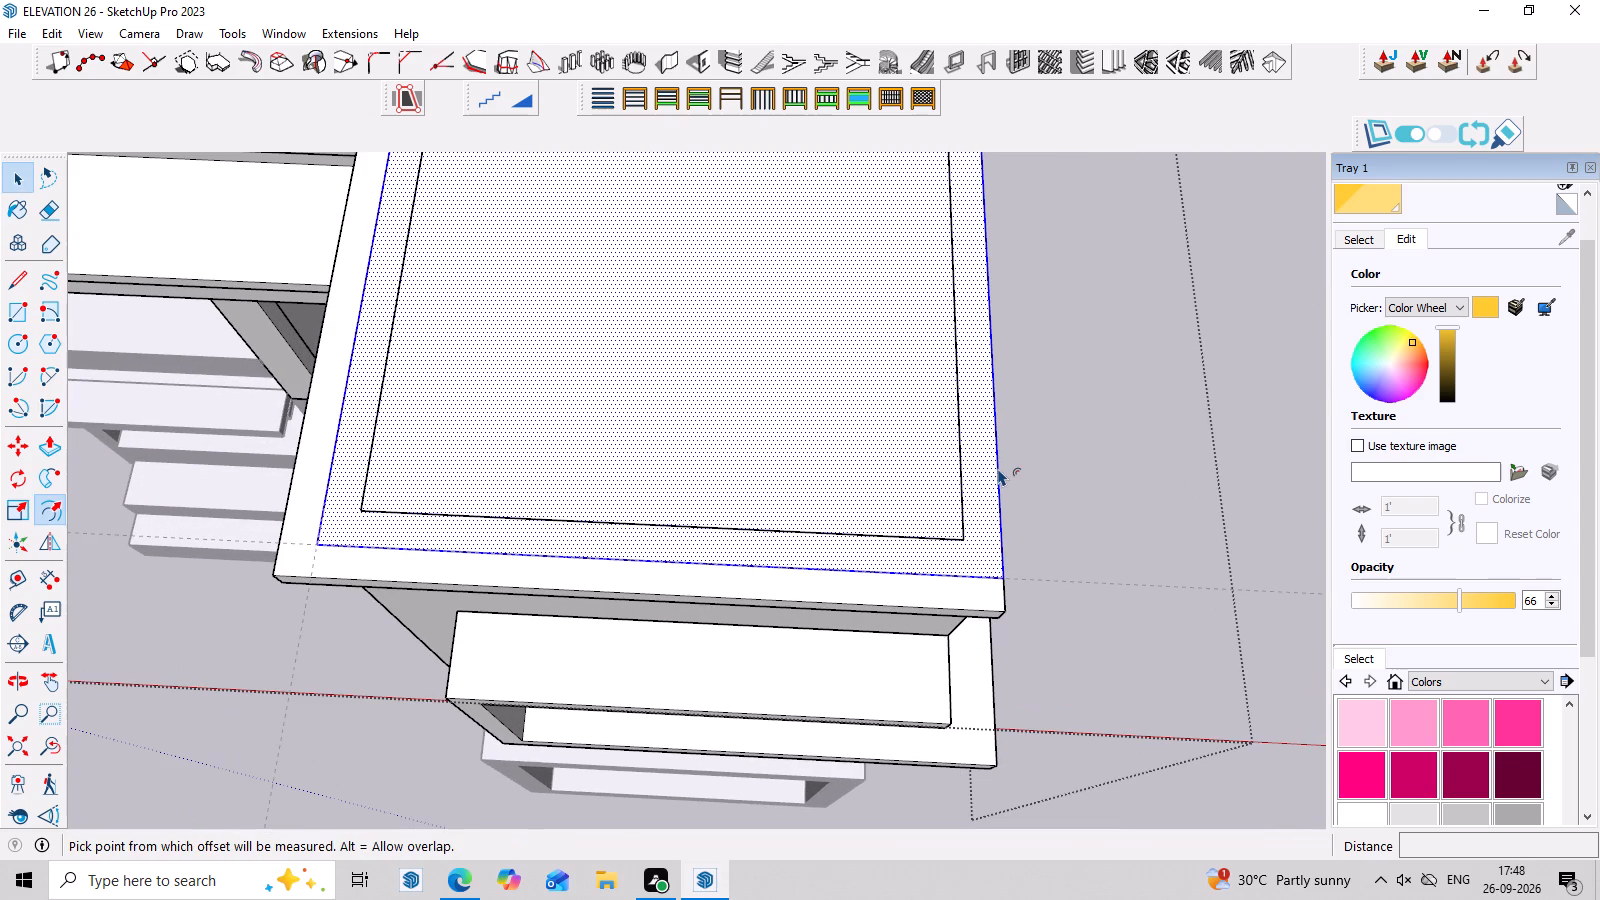
pyautogui.click(998, 468)
pyautogui.click(957, 467)
# Cut away the face covering the roof opening, keeping the parapet top around it.
pyautogui.press('space')
pyautogui.click(972, 484)
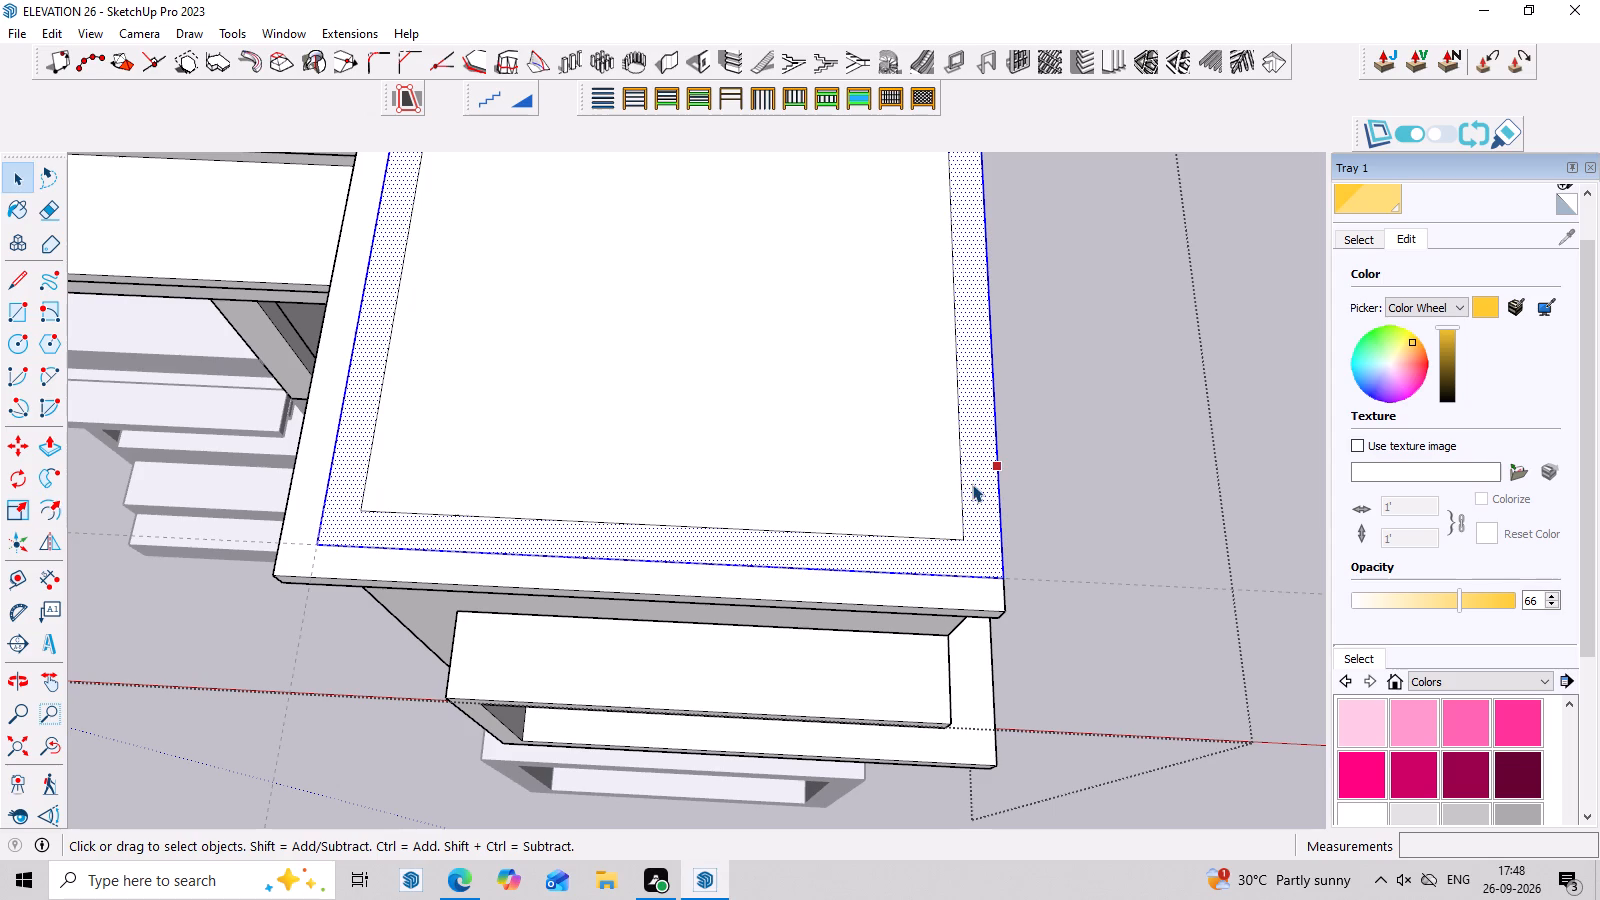
pyautogui.click(842, 454)
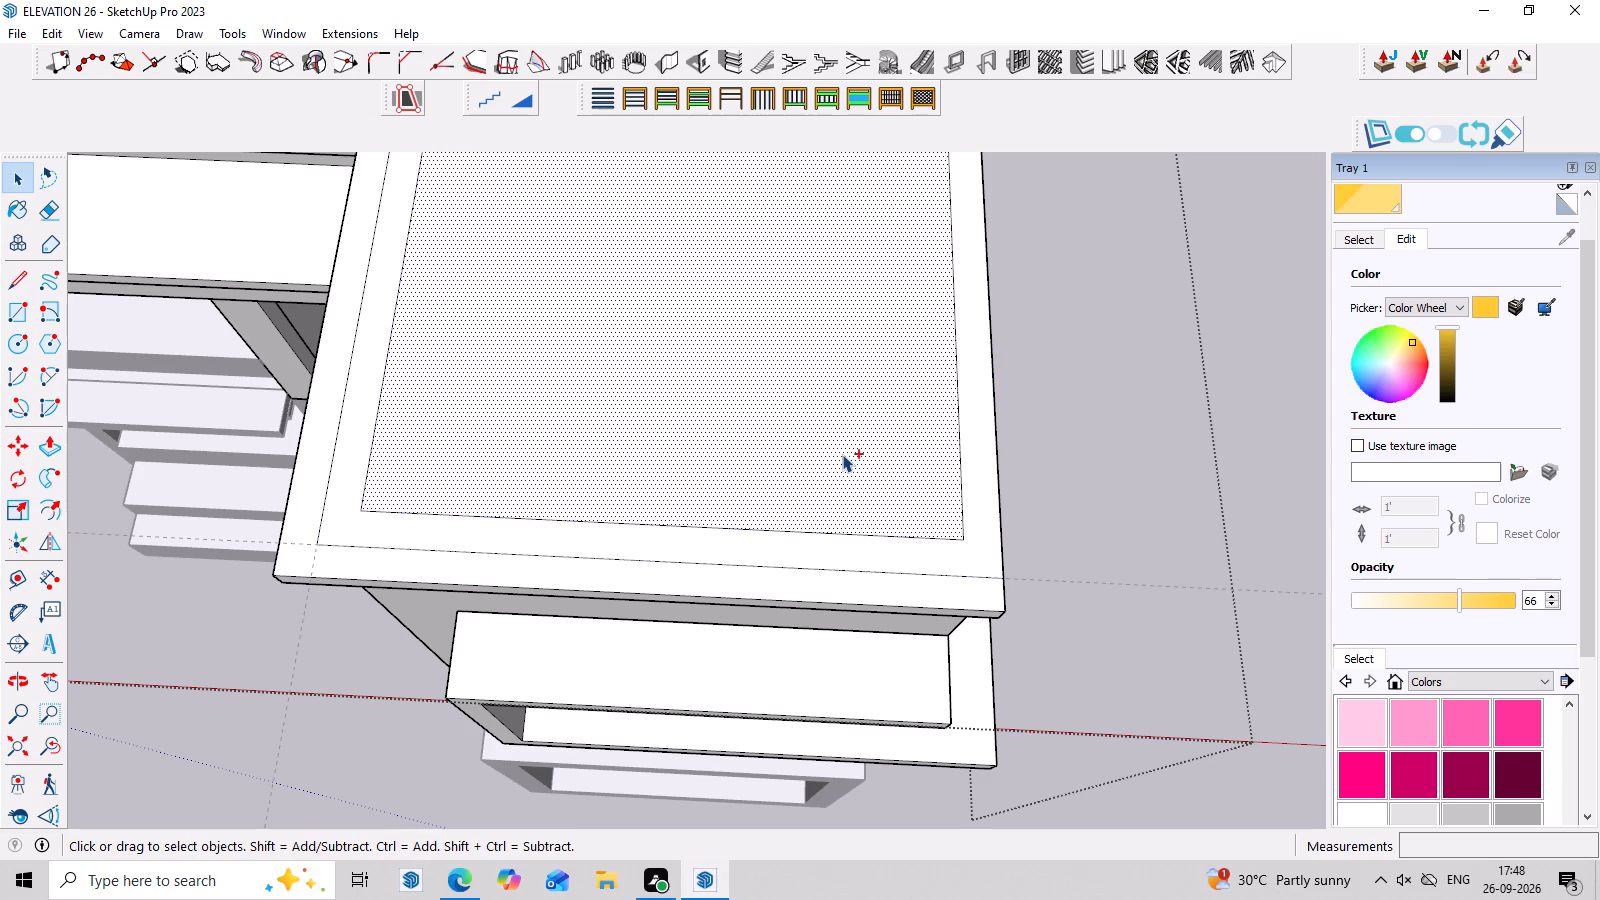
pyautogui.hotkey('ctrl', 'x')
pyautogui.scroll(-7, 842, 454)
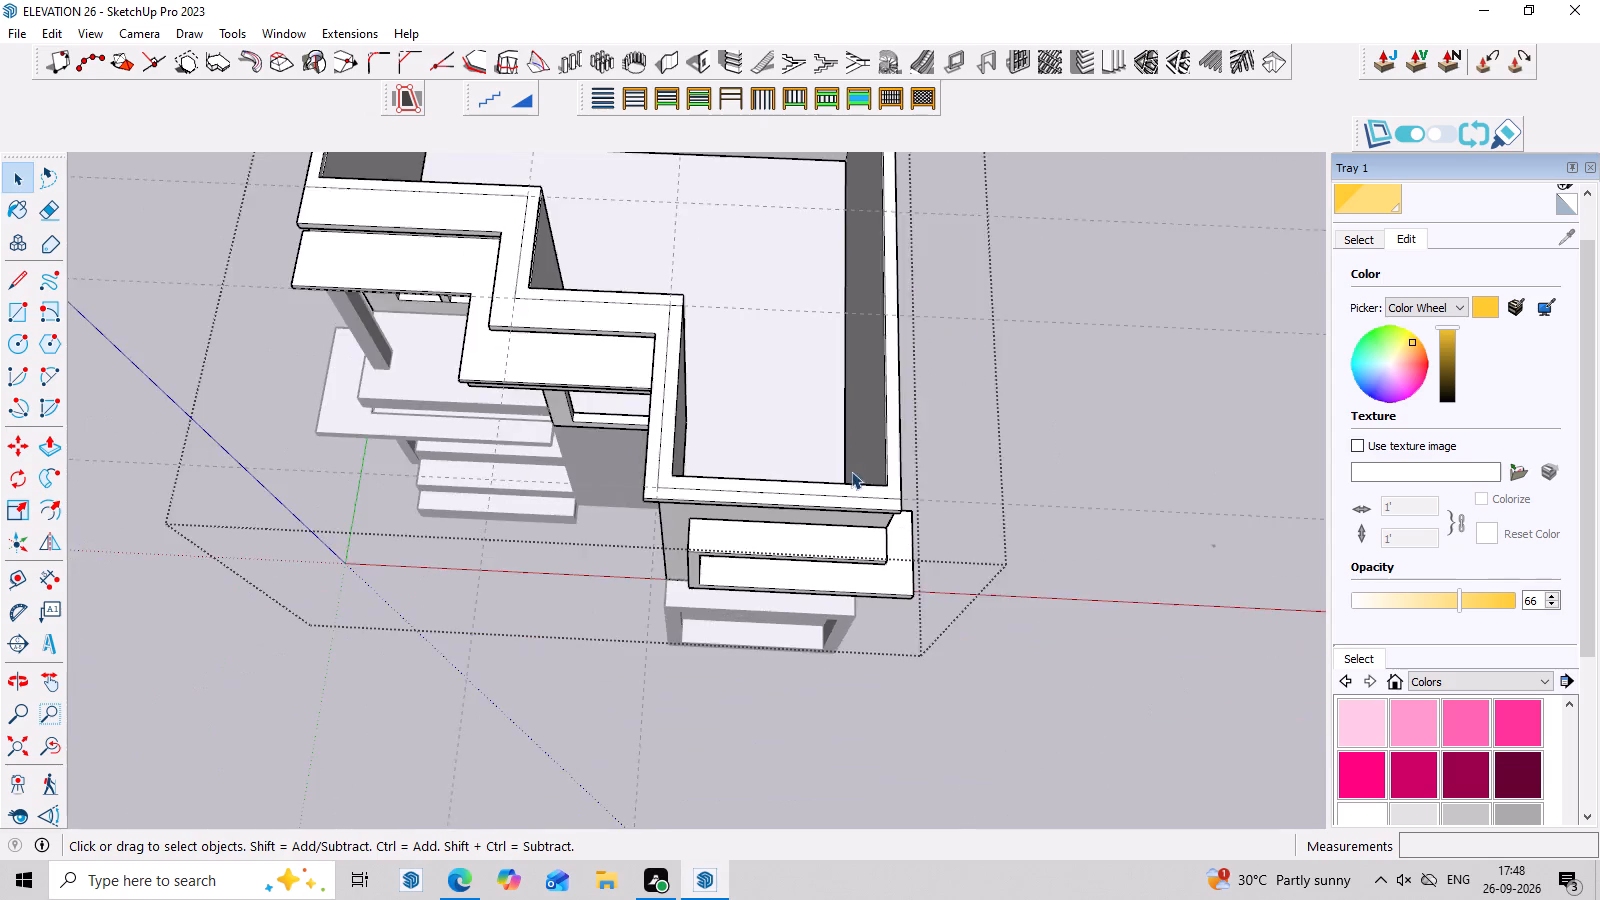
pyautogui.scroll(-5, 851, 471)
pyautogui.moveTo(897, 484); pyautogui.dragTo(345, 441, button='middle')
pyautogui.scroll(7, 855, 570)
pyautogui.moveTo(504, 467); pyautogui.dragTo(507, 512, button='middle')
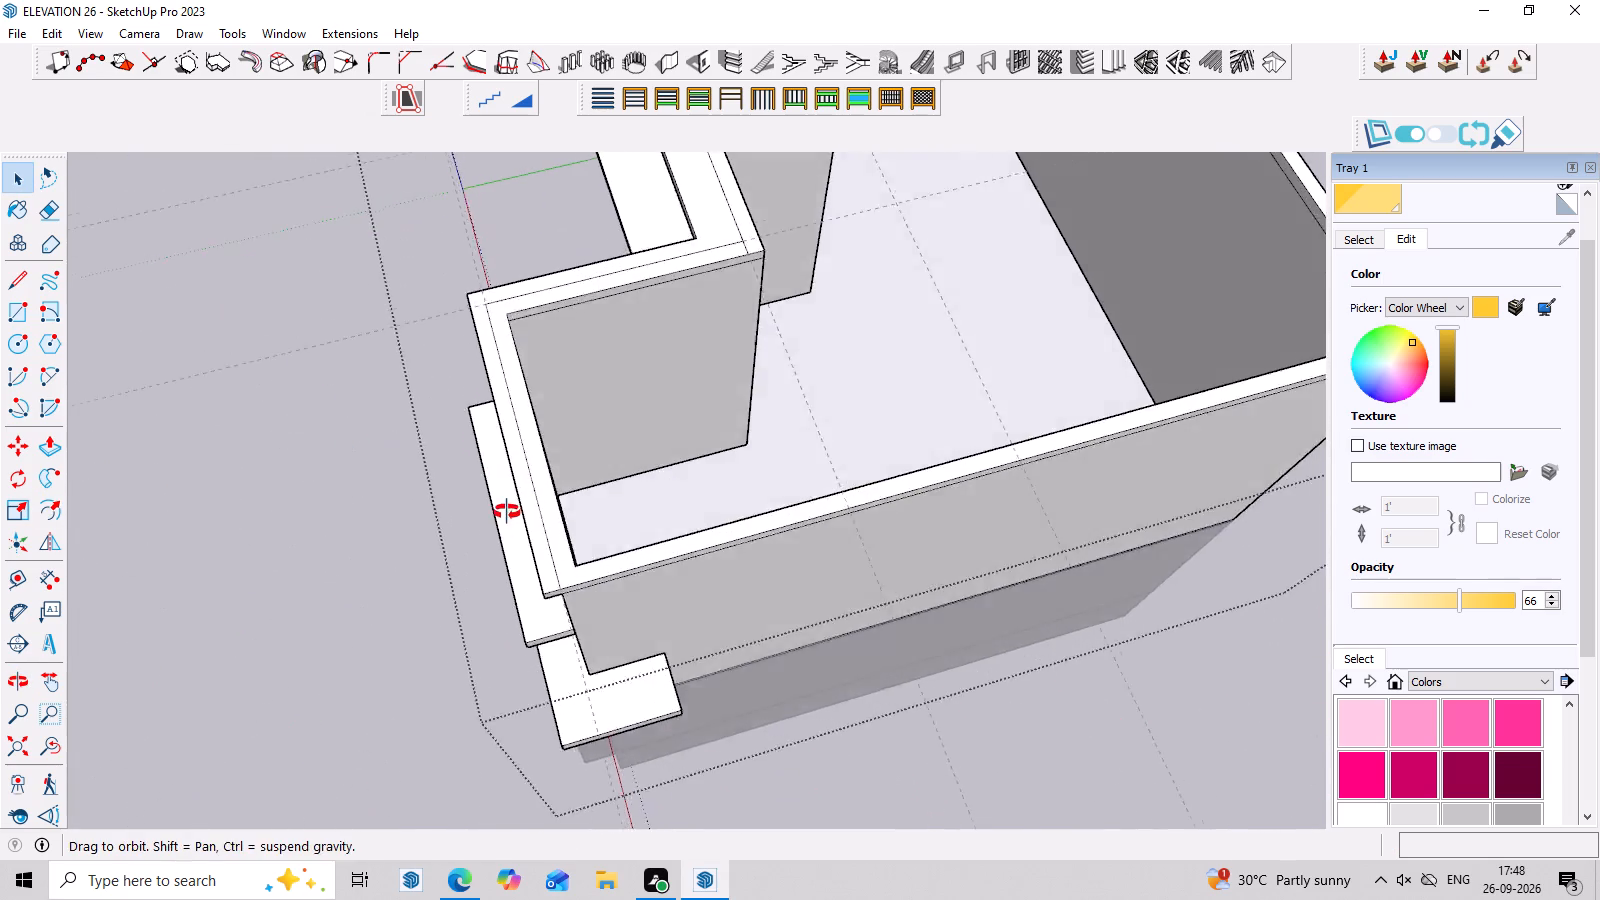
# Push/Pull the ring-shaped top face around the roof opening up about 4' 6" to raise the parapet walls, and exit the group.
pyautogui.moveTo(507, 512); pyautogui.dragTo(508, 532, button='middle')
pyautogui.click(528, 543)
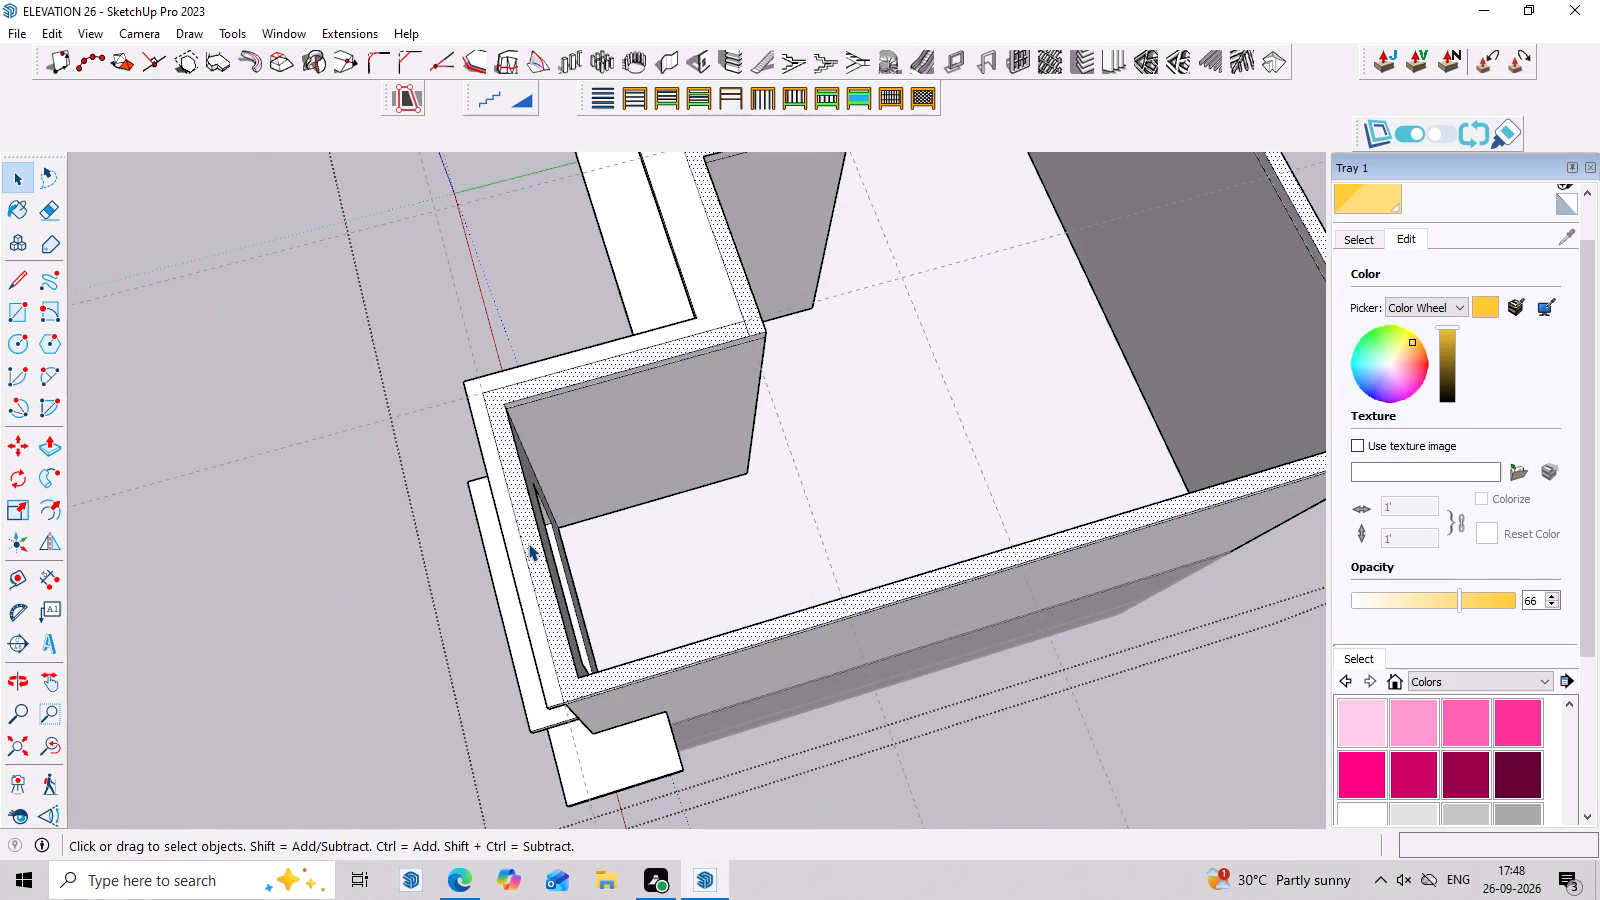
pyautogui.press('p')
pyautogui.click(528, 543)
pyautogui.scroll(-3, 577, 473)
pyautogui.moveTo(577, 473); pyautogui.dragTo(872, 436, button='middle')
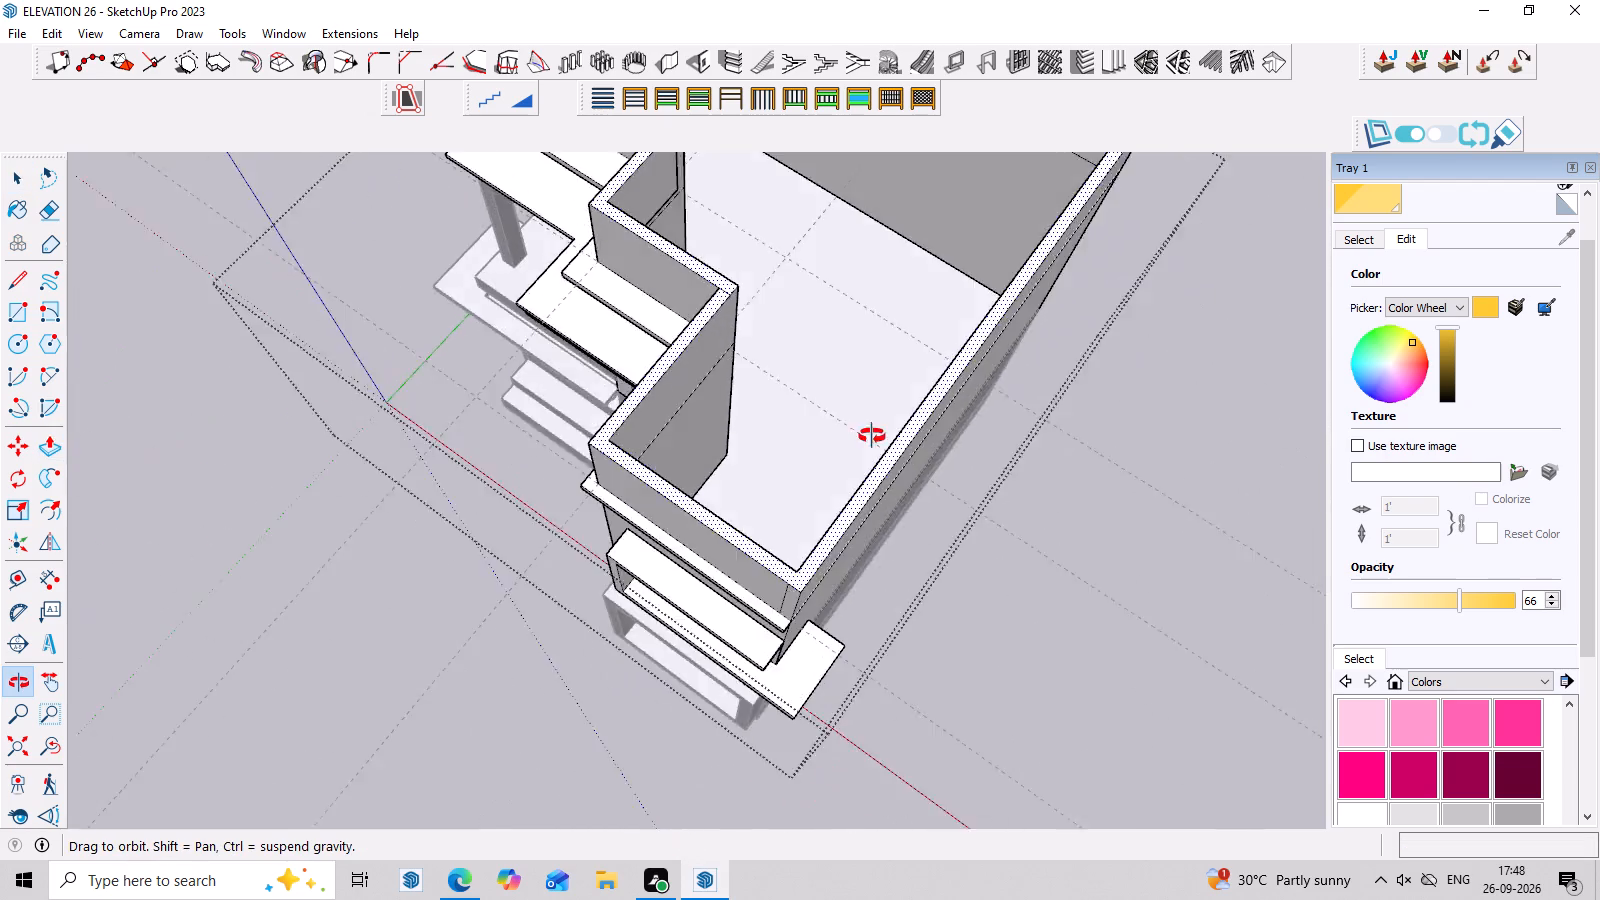
pyautogui.moveTo(872, 436); pyautogui.dragTo(901, 393, button='middle')
pyautogui.scroll(-3, 901, 392)
pyautogui.moveTo(892, 405); pyautogui.dragTo(1006, 208, button='middle')
pyautogui.scroll(2, 1005, 206)
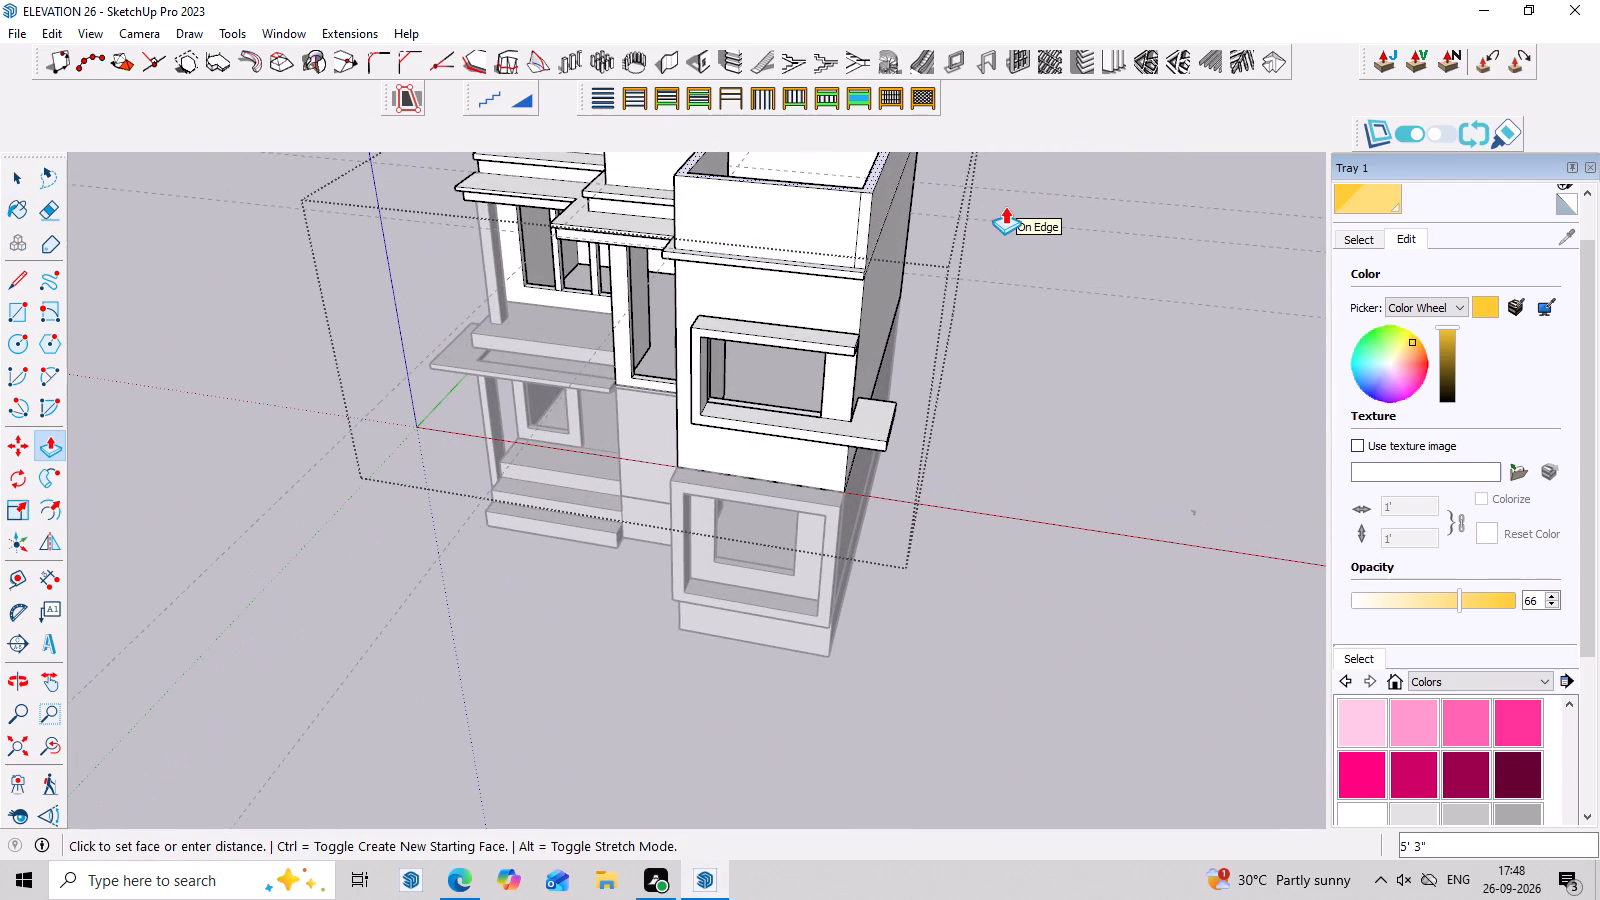
pyautogui.scroll(-10, 1003, 214)
pyautogui.moveTo(1064, 509); pyautogui.dragTo(1092, 450, button='middle')
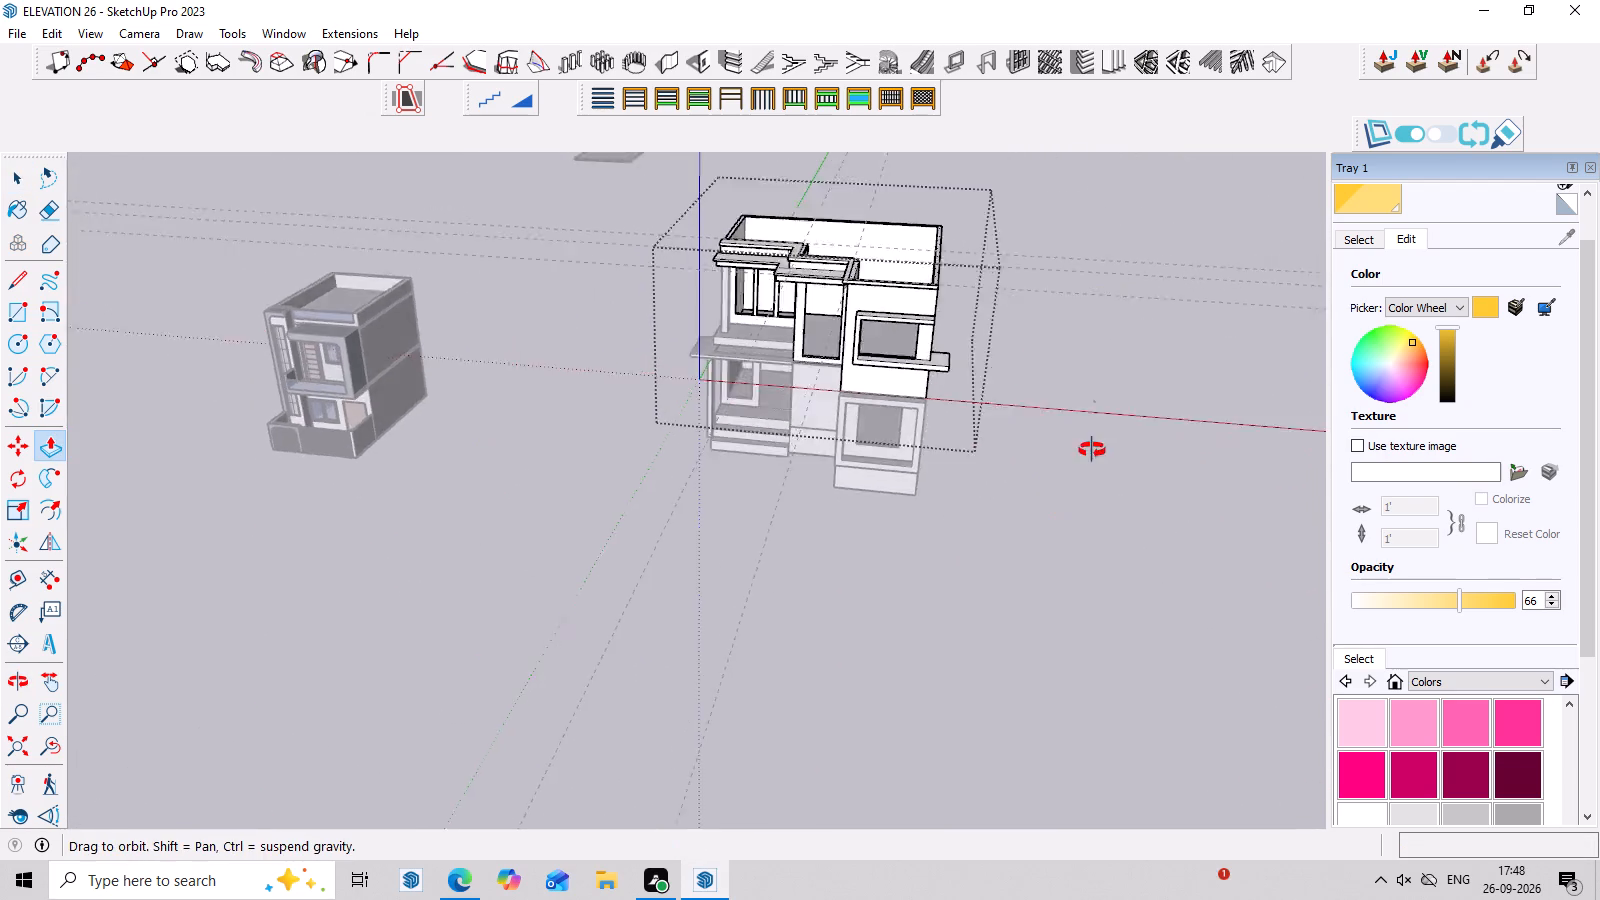
pyautogui.moveTo(1092, 450); pyautogui.dragTo(1130, 338, button='middle')
pyautogui.scroll(-1, 1106, 281)
pyautogui.scroll(3, 982, 187)
pyautogui.scroll(-1, 951, 260)
pyautogui.middleClick(951, 262)
pyautogui.scroll(-1, 951, 262)
pyautogui.scroll(2, 951, 262)
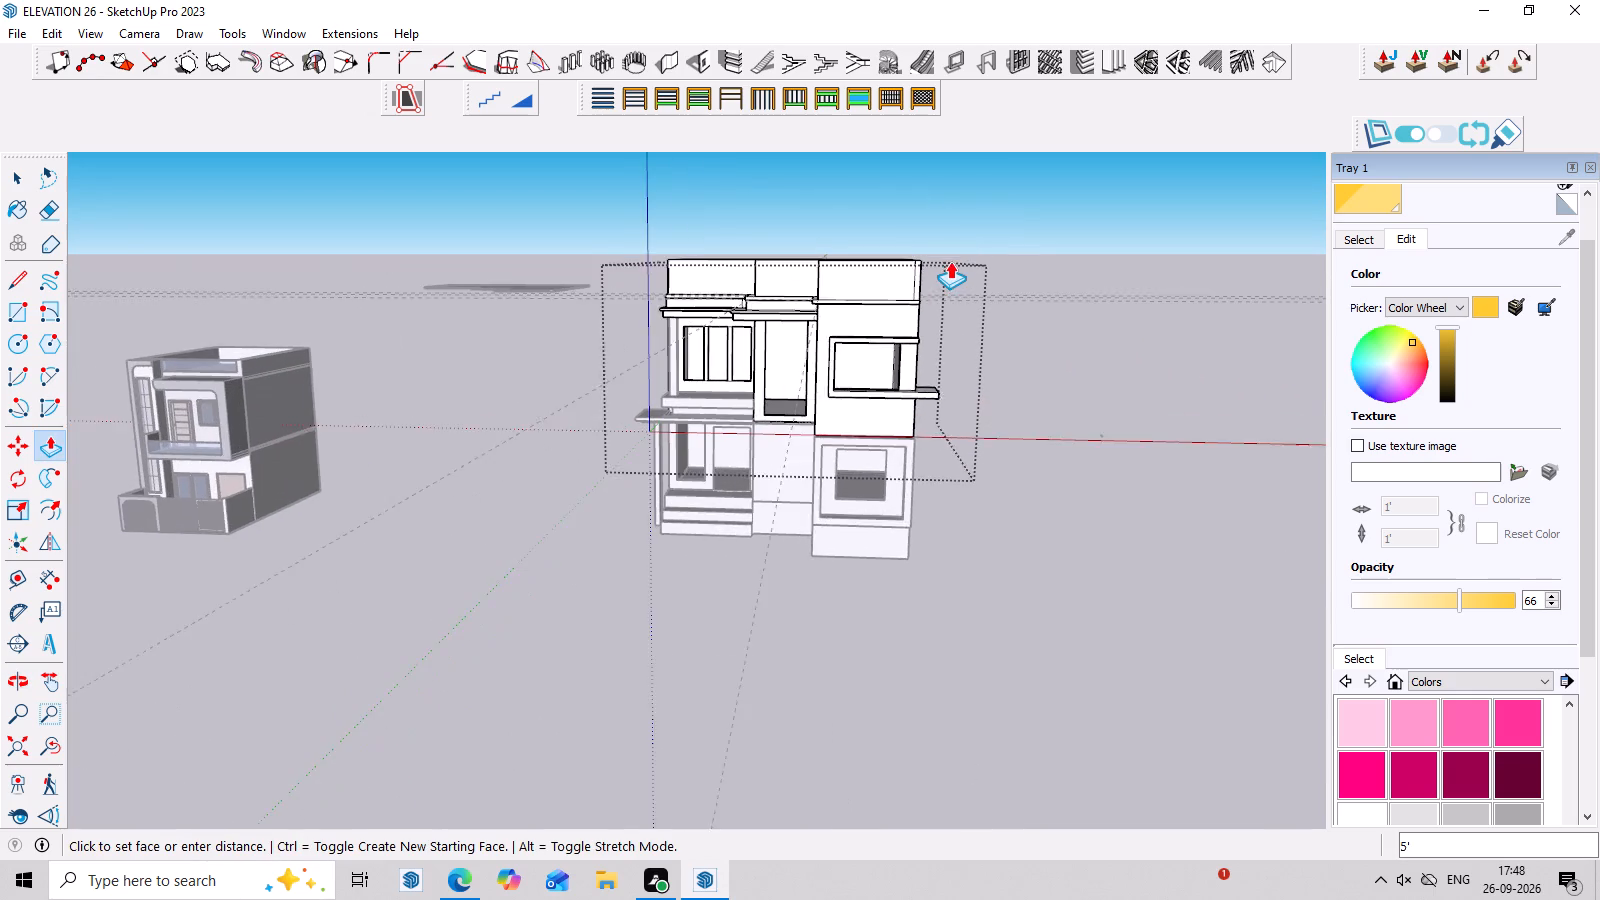
pyautogui.scroll(1, 950, 261)
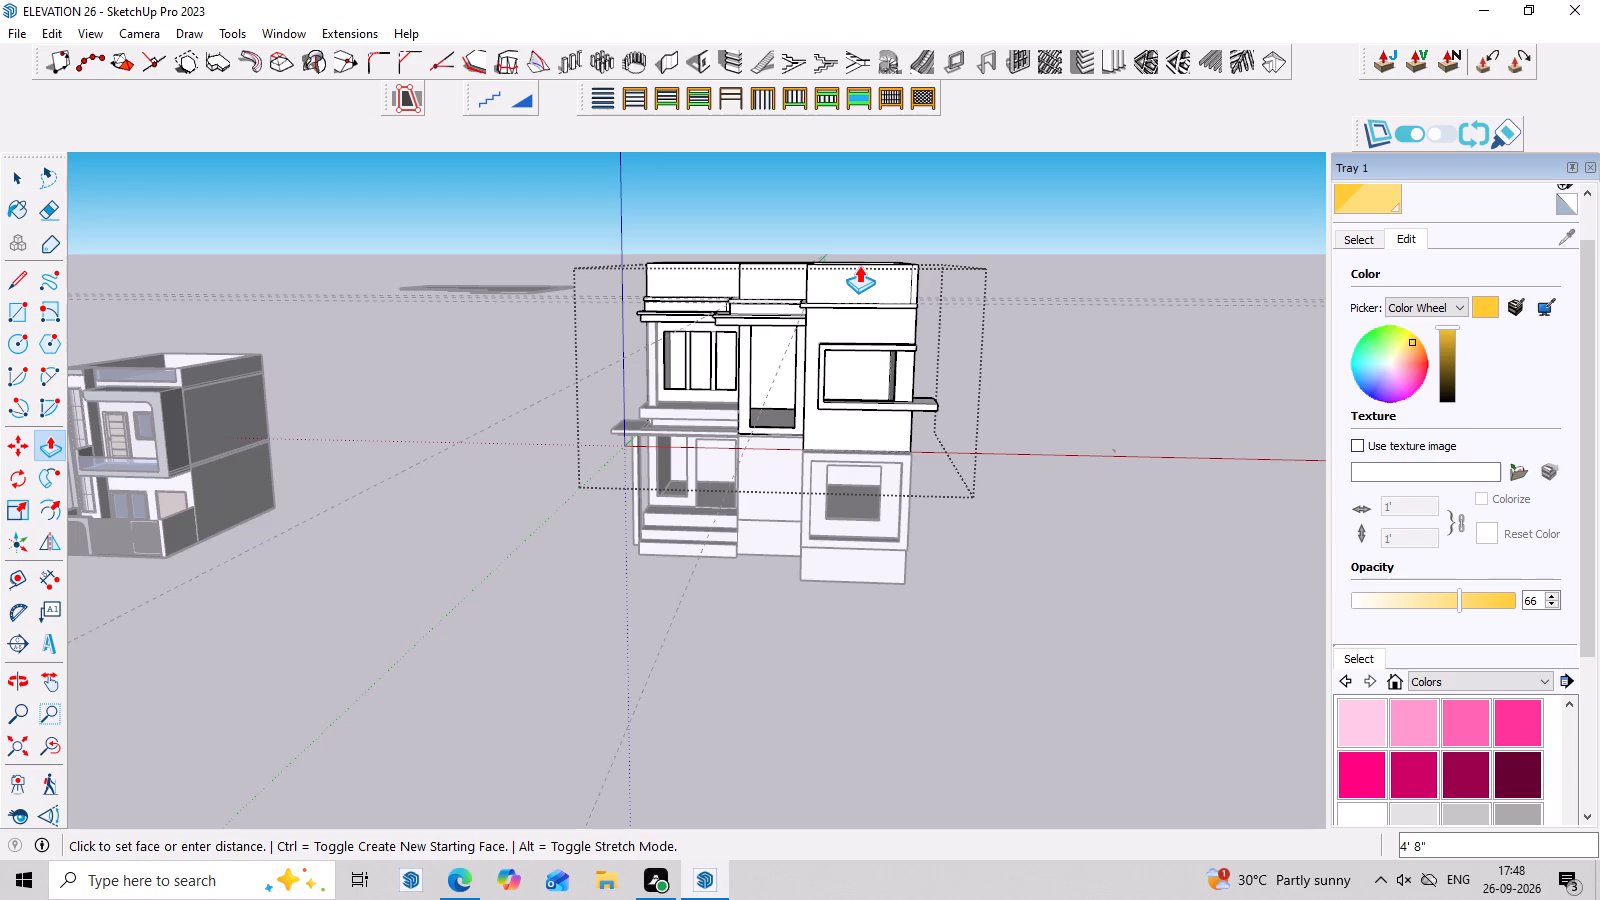
pyautogui.scroll(1, 859, 265)
pyautogui.moveTo(859, 264); pyautogui.dragTo(870, 255, button='middle')
pyautogui.scroll(5, 870, 255)
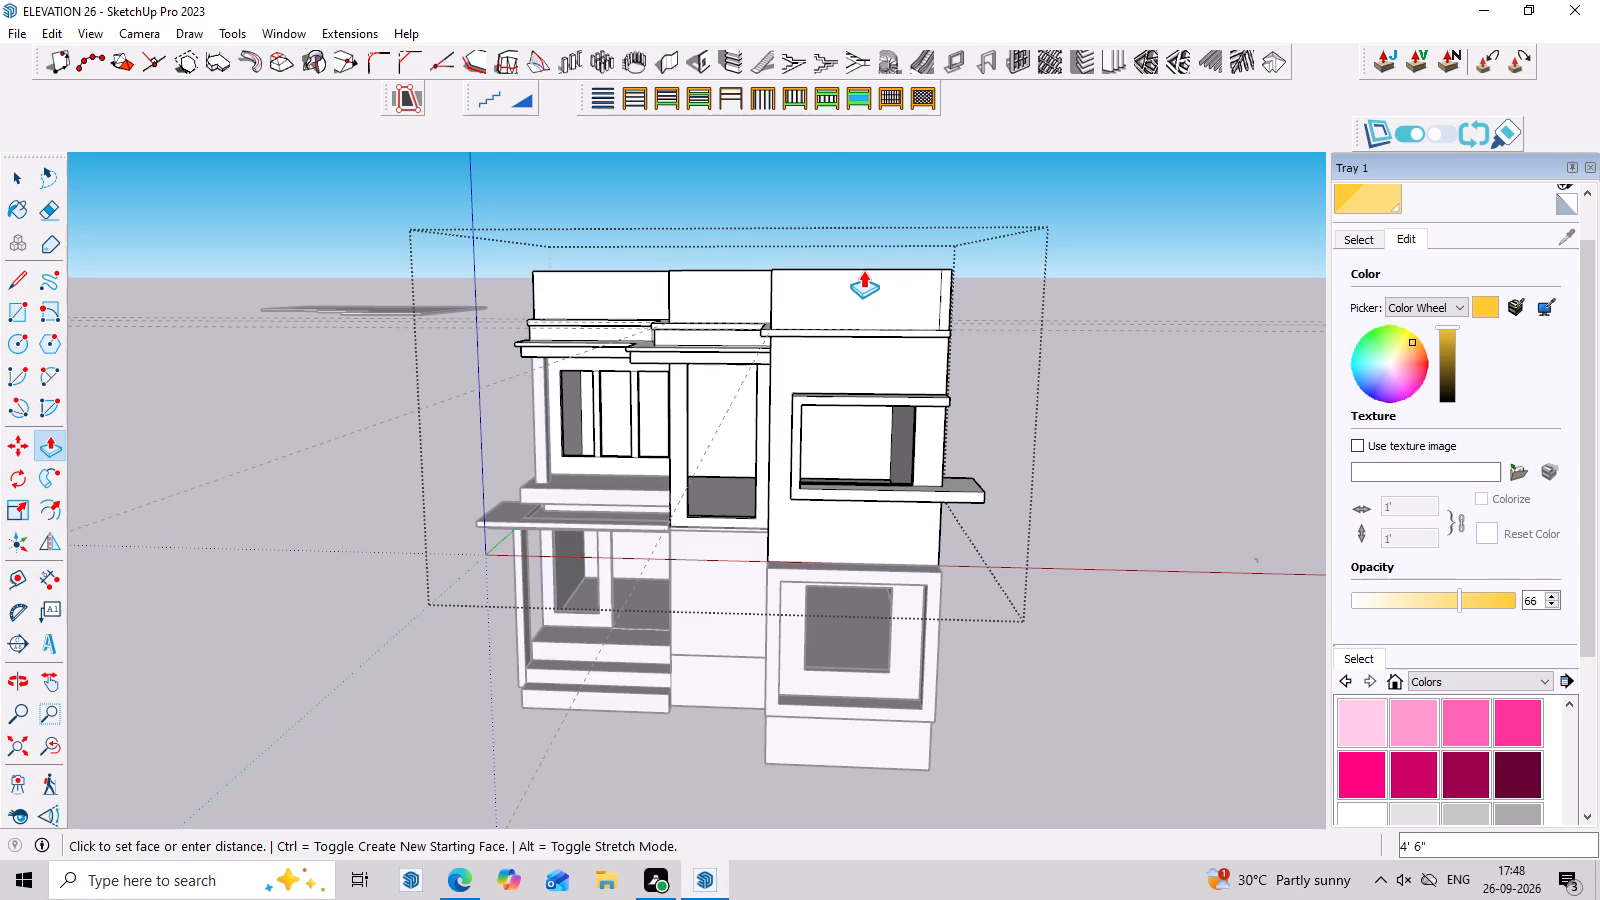
pyautogui.click(863, 270)
pyautogui.moveTo(1057, 378); pyautogui.dragTo(1061, 680, button='middle')
pyautogui.press('space')
pyautogui.click(1053, 456)
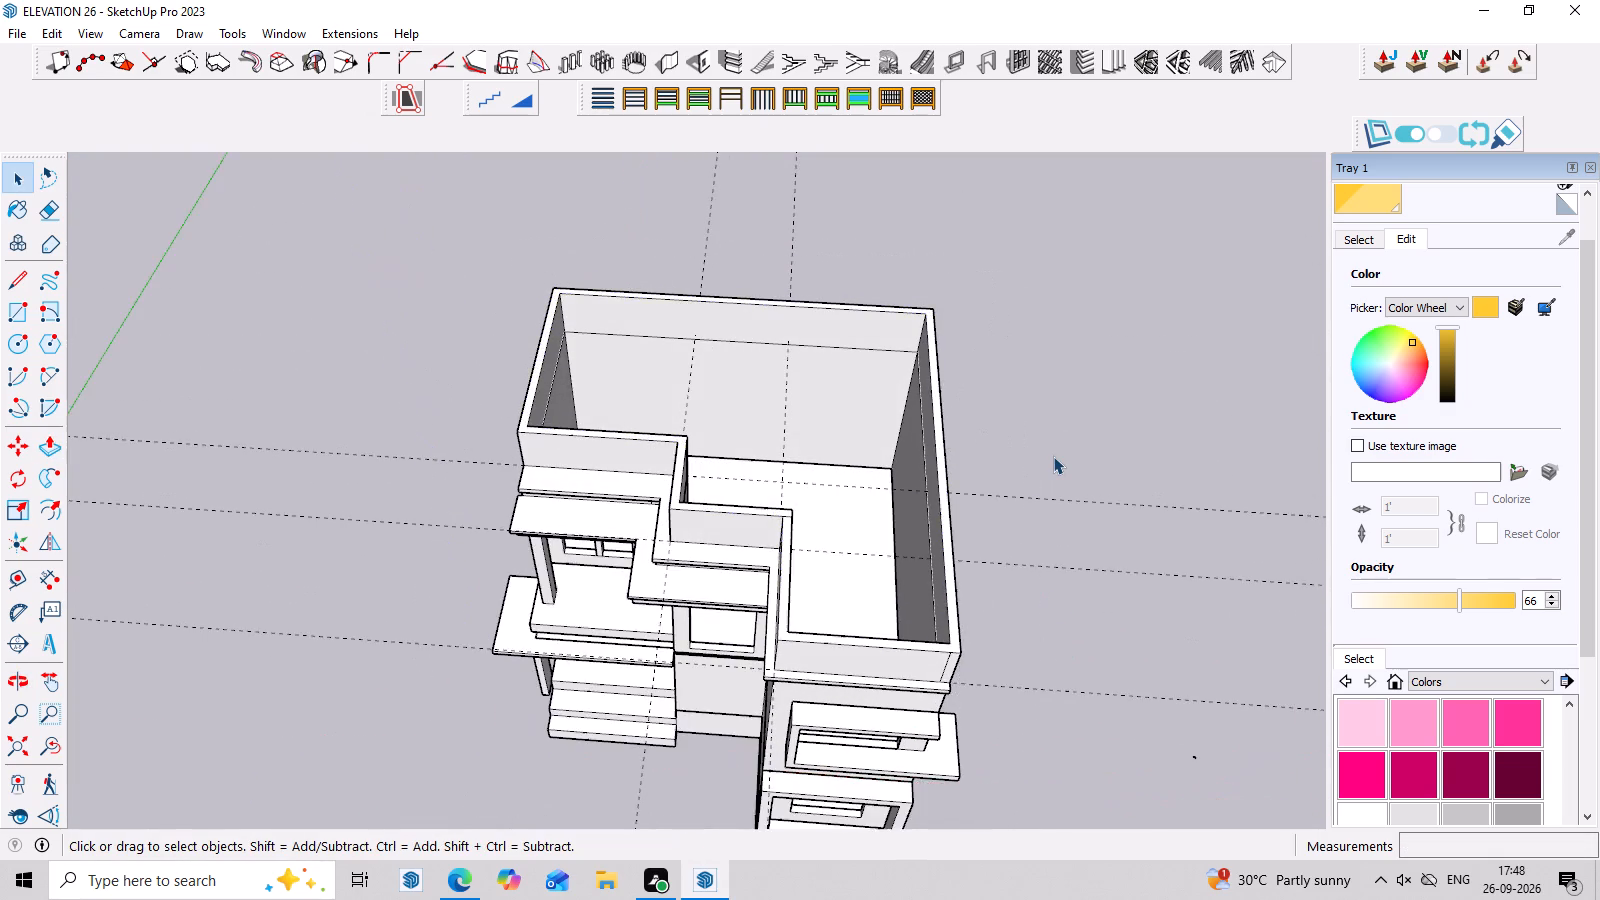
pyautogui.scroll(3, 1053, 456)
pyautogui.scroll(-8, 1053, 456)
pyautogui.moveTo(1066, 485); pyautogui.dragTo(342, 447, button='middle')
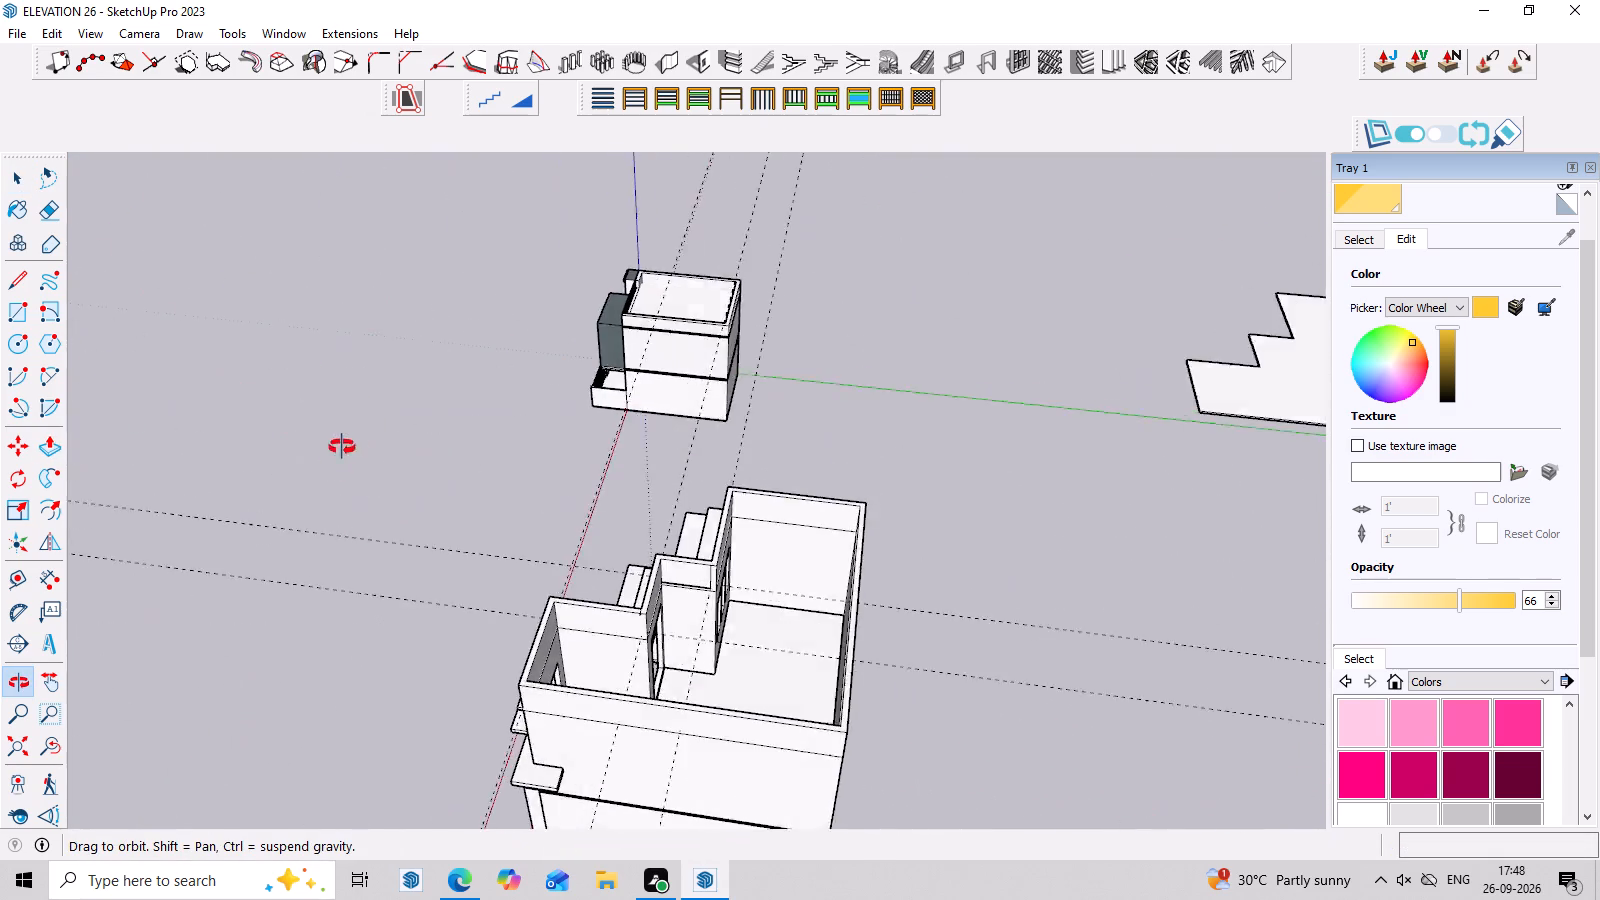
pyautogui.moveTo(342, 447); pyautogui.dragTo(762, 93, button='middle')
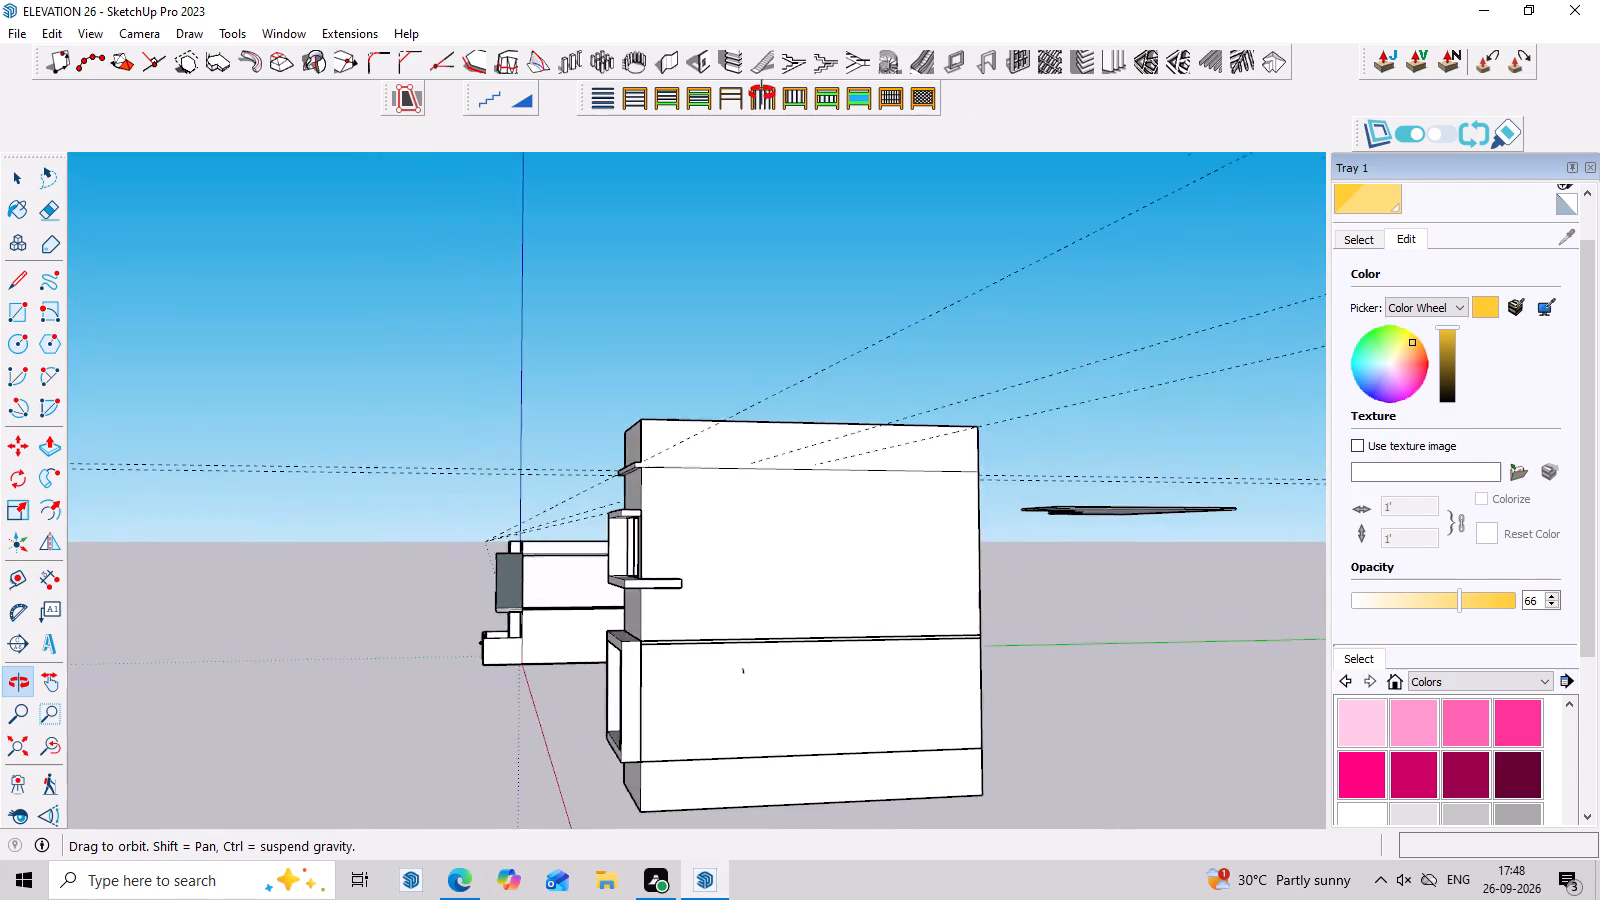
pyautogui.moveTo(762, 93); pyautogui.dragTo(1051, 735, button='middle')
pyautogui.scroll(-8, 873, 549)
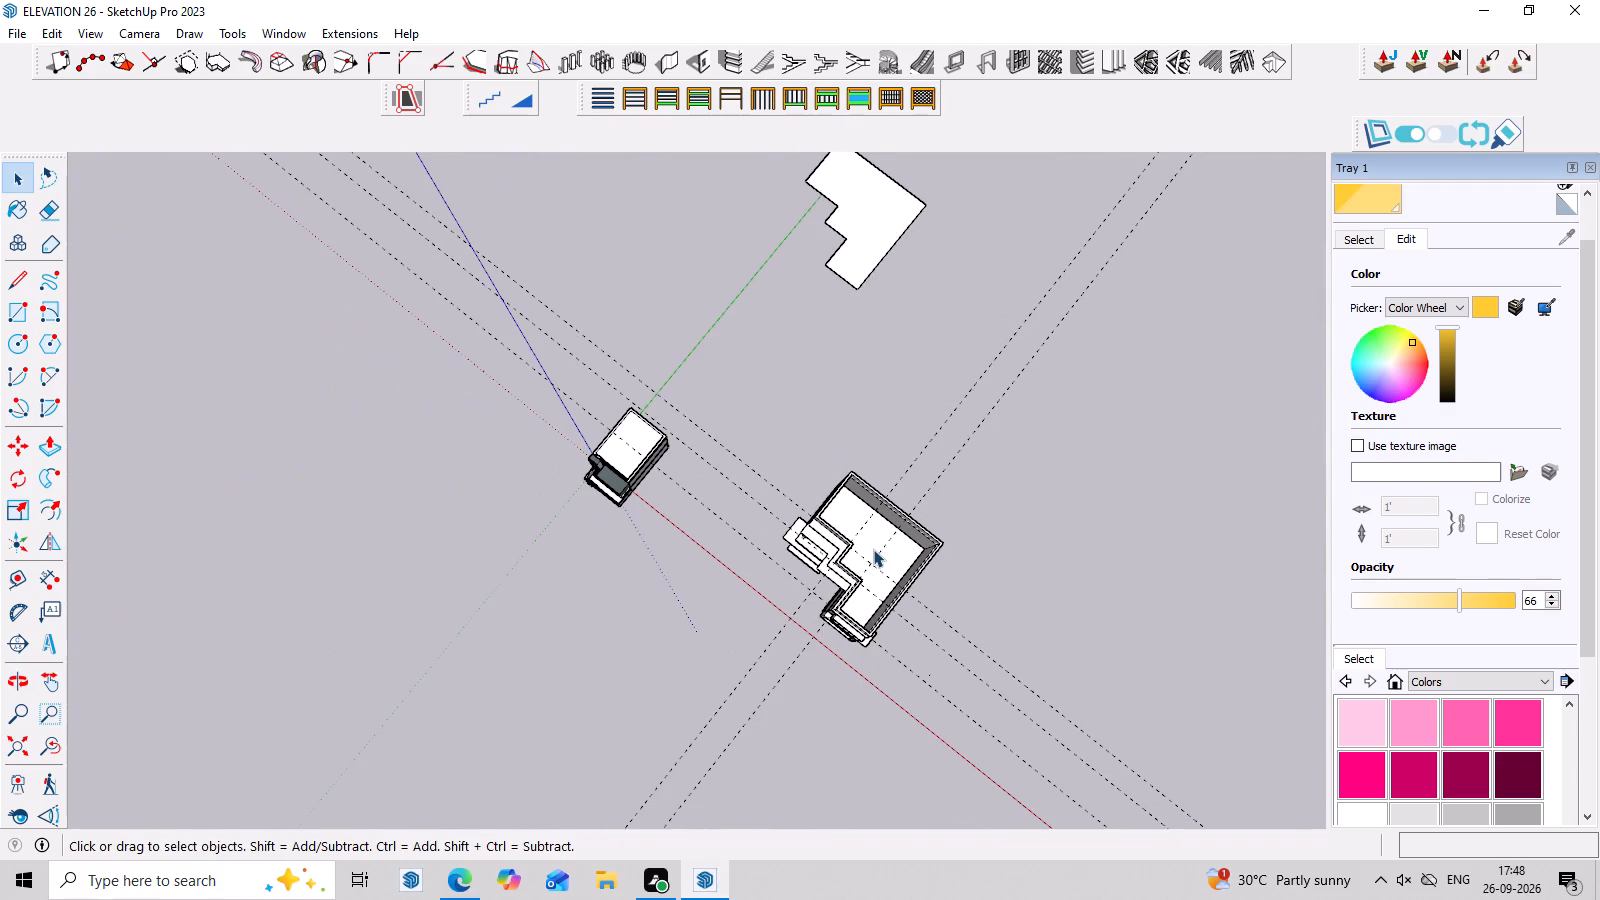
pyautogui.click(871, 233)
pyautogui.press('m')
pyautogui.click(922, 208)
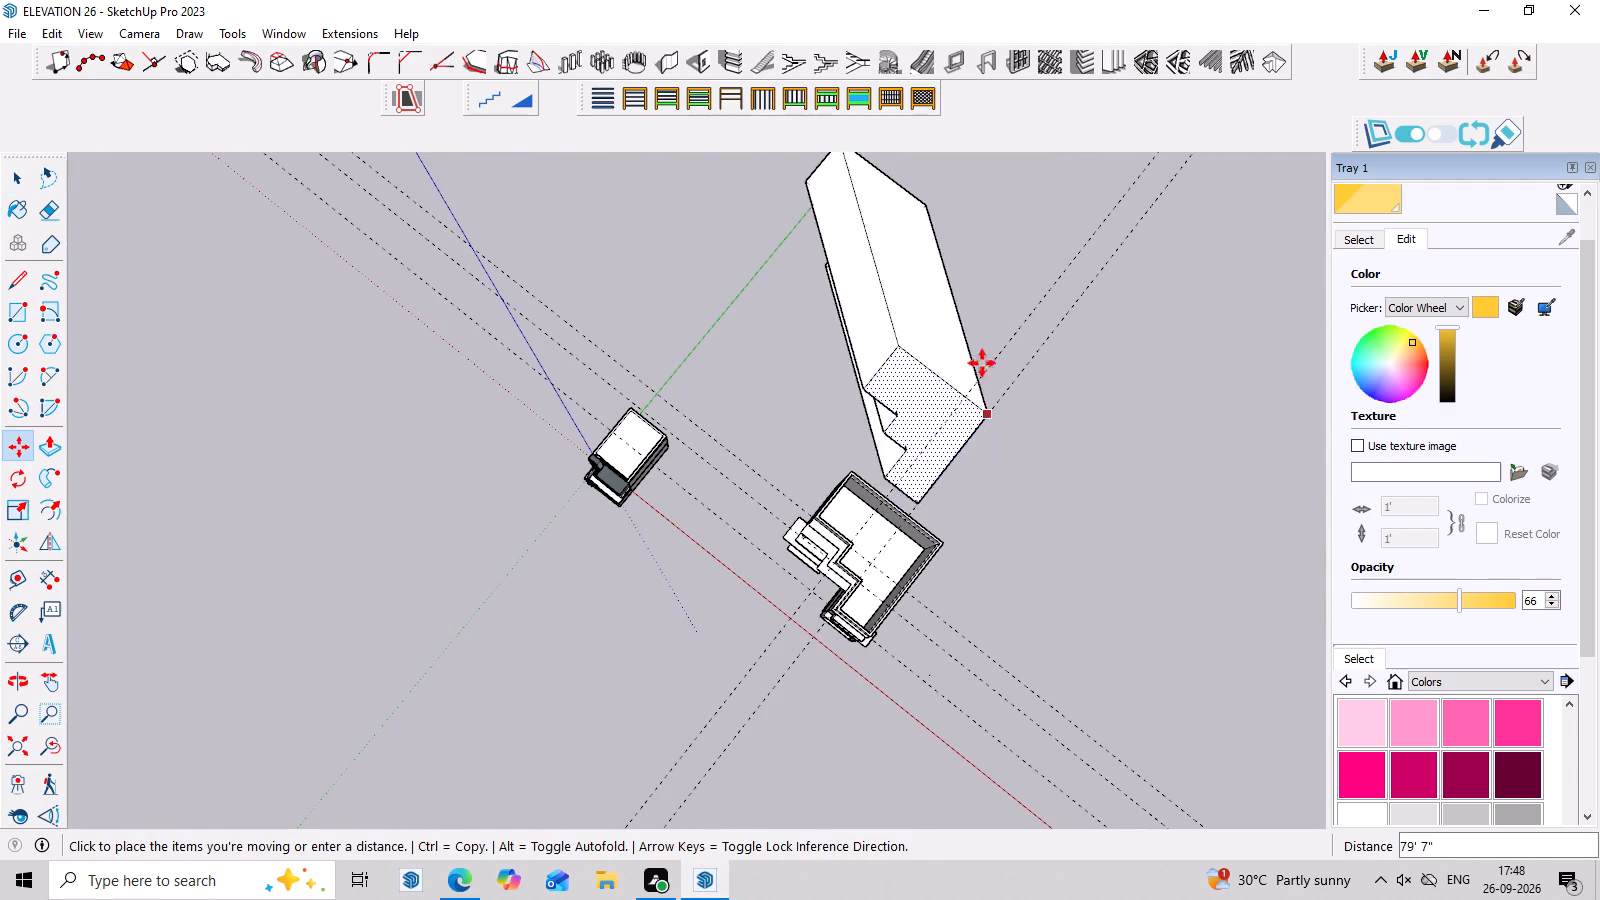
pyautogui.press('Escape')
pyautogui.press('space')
# Copy the entire loose stepped slab onto the house, matching its rear outer corner to the parapet's top corner.
pyautogui.click(919, 202)
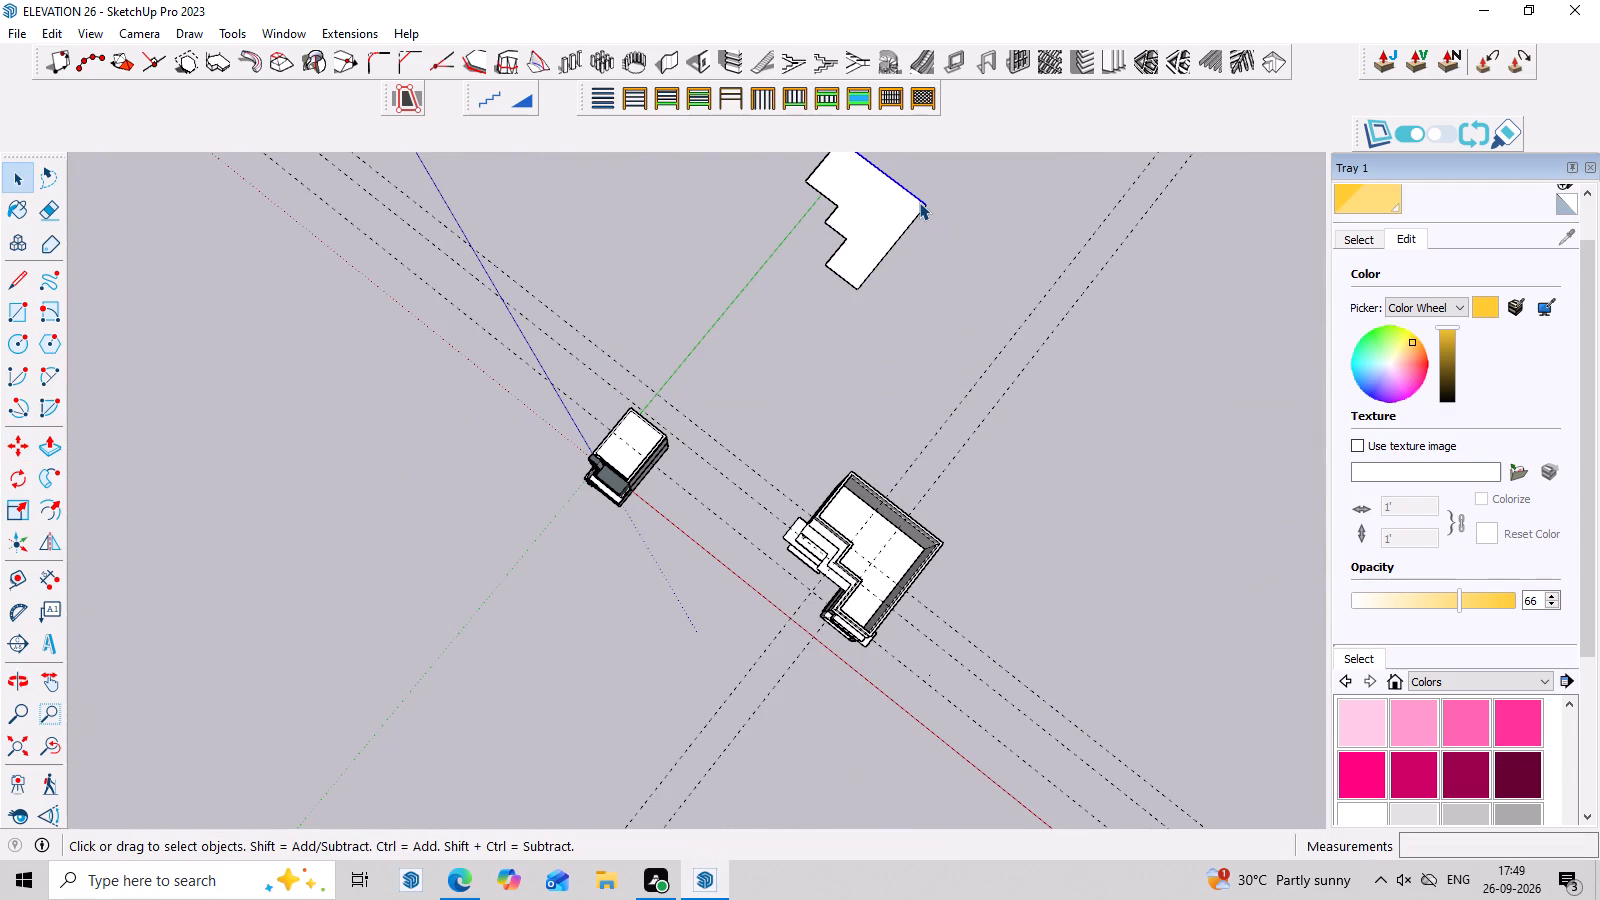
pyautogui.tripleClick(919, 202)
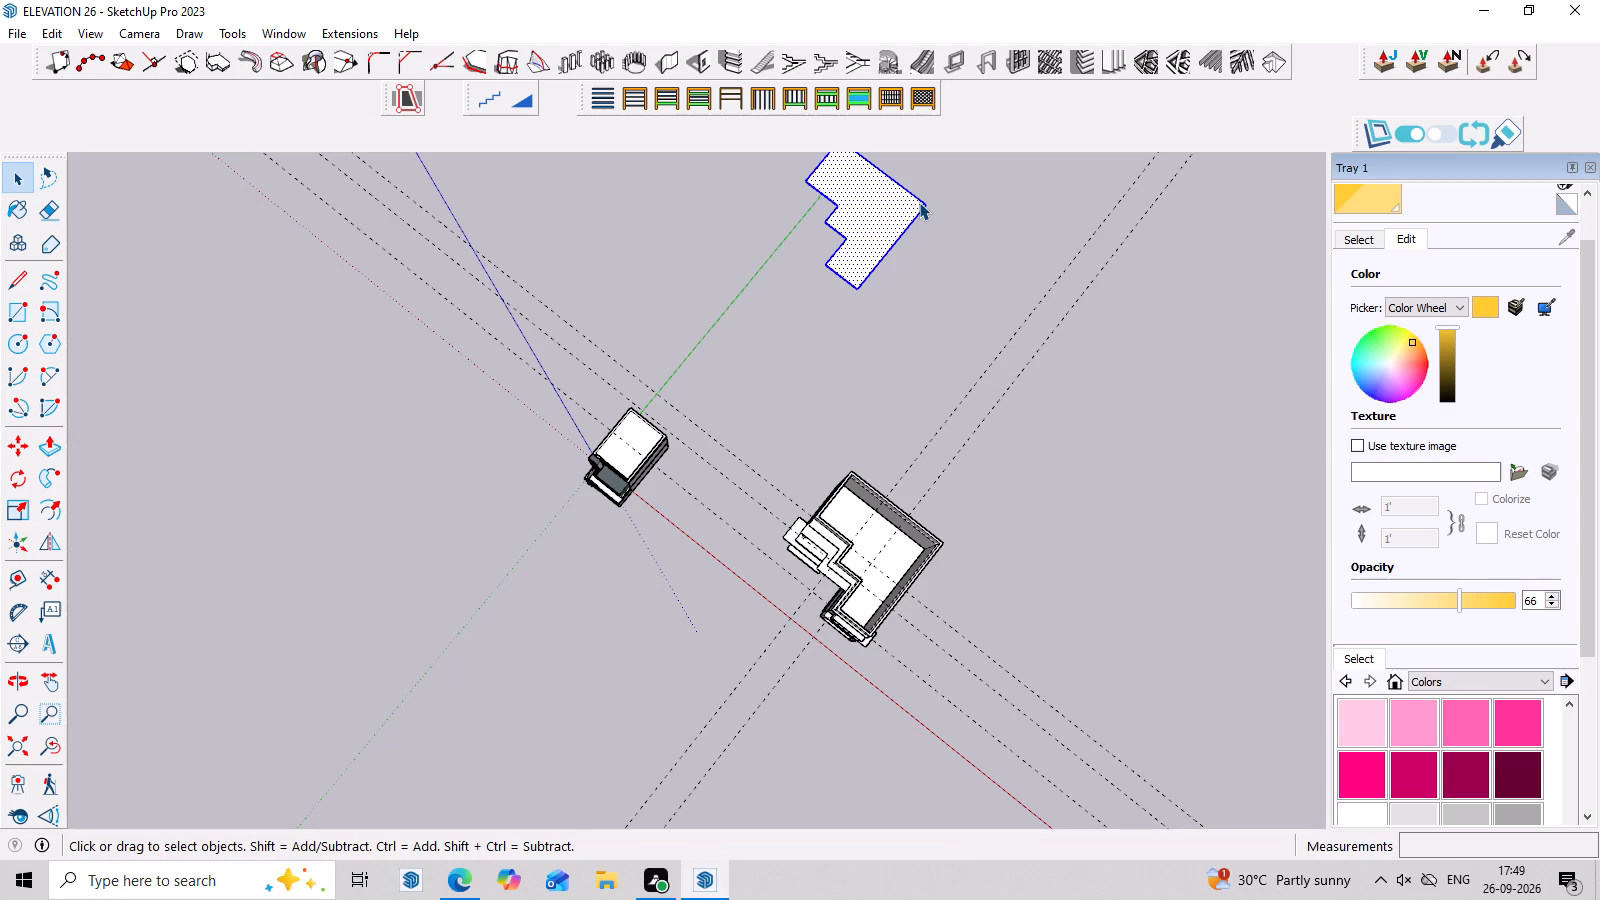
pyautogui.press('m')
pyautogui.click(926, 203)
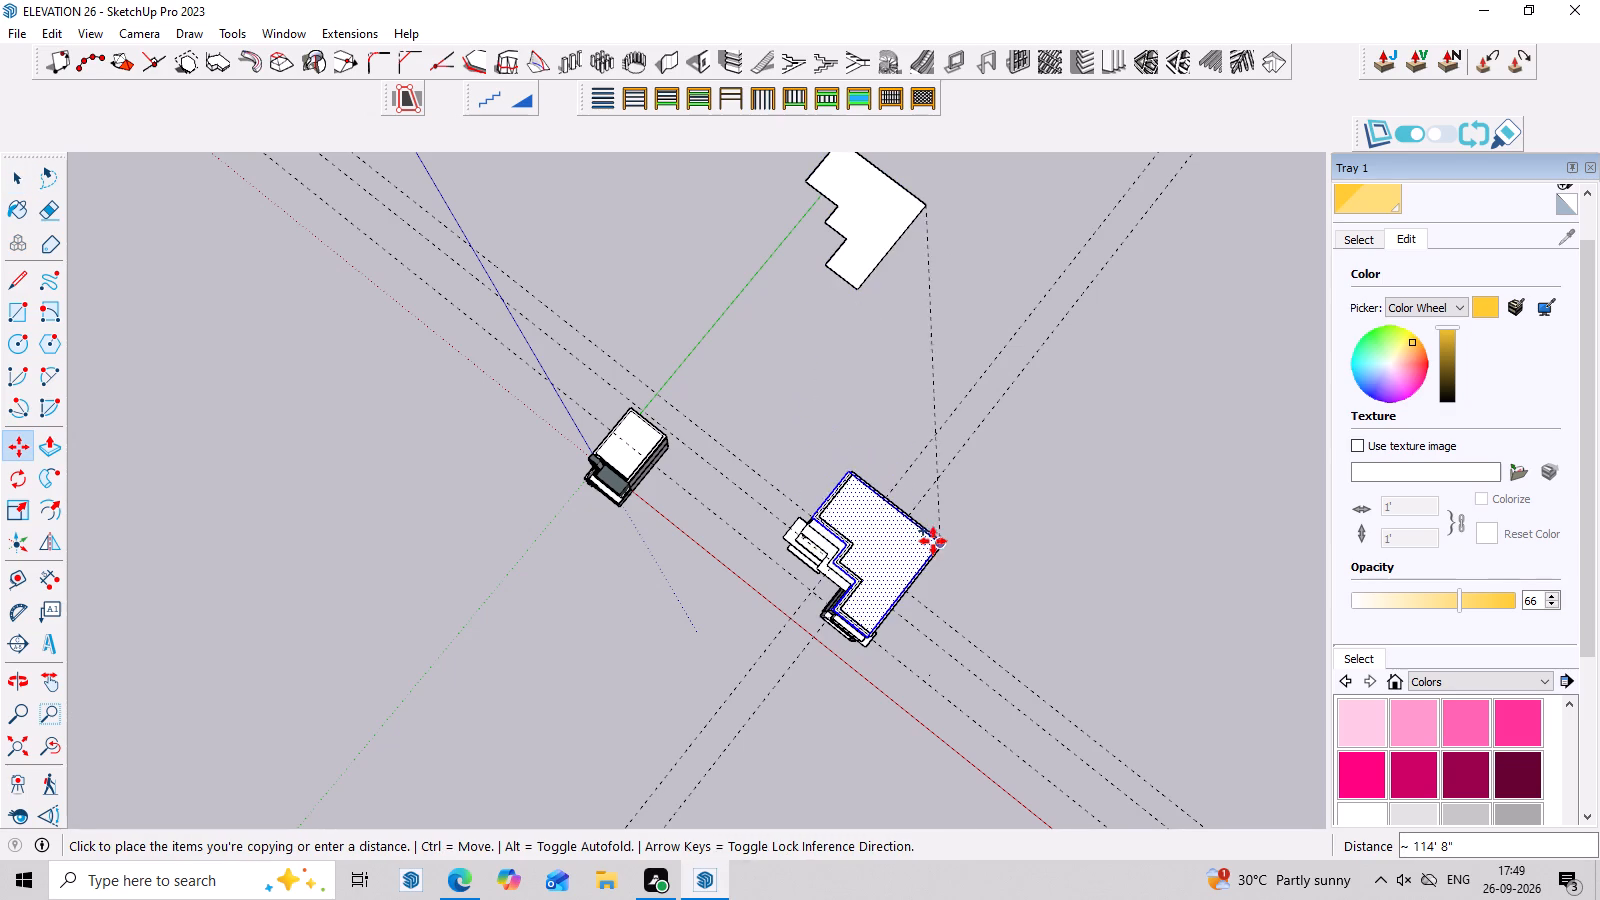
pyautogui.scroll(3, 935, 546)
pyautogui.moveTo(935, 546); pyautogui.dragTo(788, 381, button='middle')
pyautogui.scroll(3, 846, 512)
pyautogui.scroll(3, 960, 583)
pyautogui.moveTo(961, 583); pyautogui.dragTo(899, 426, button='middle')
pyautogui.scroll(7, 901, 430)
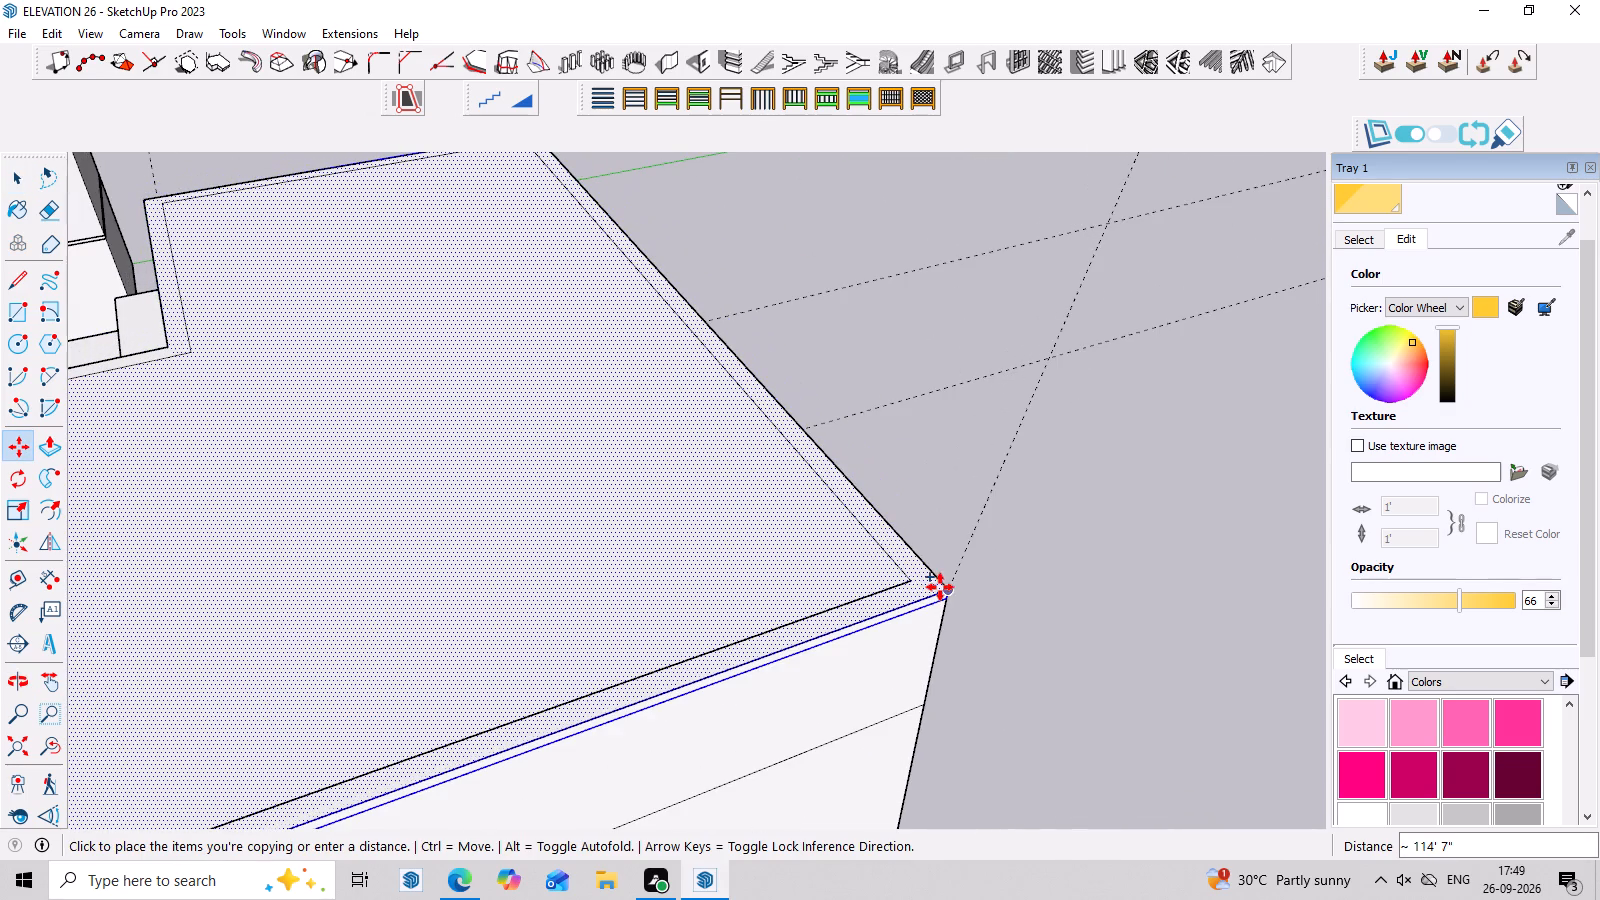
pyautogui.click(944, 588)
# Move the copied slab up by its lower corner so its underside rests on top of the parapet walls.
pyautogui.scroll(-2, 928, 513)
pyautogui.moveTo(946, 559); pyautogui.dragTo(860, 409, button='middle')
pyautogui.scroll(3, 856, 399)
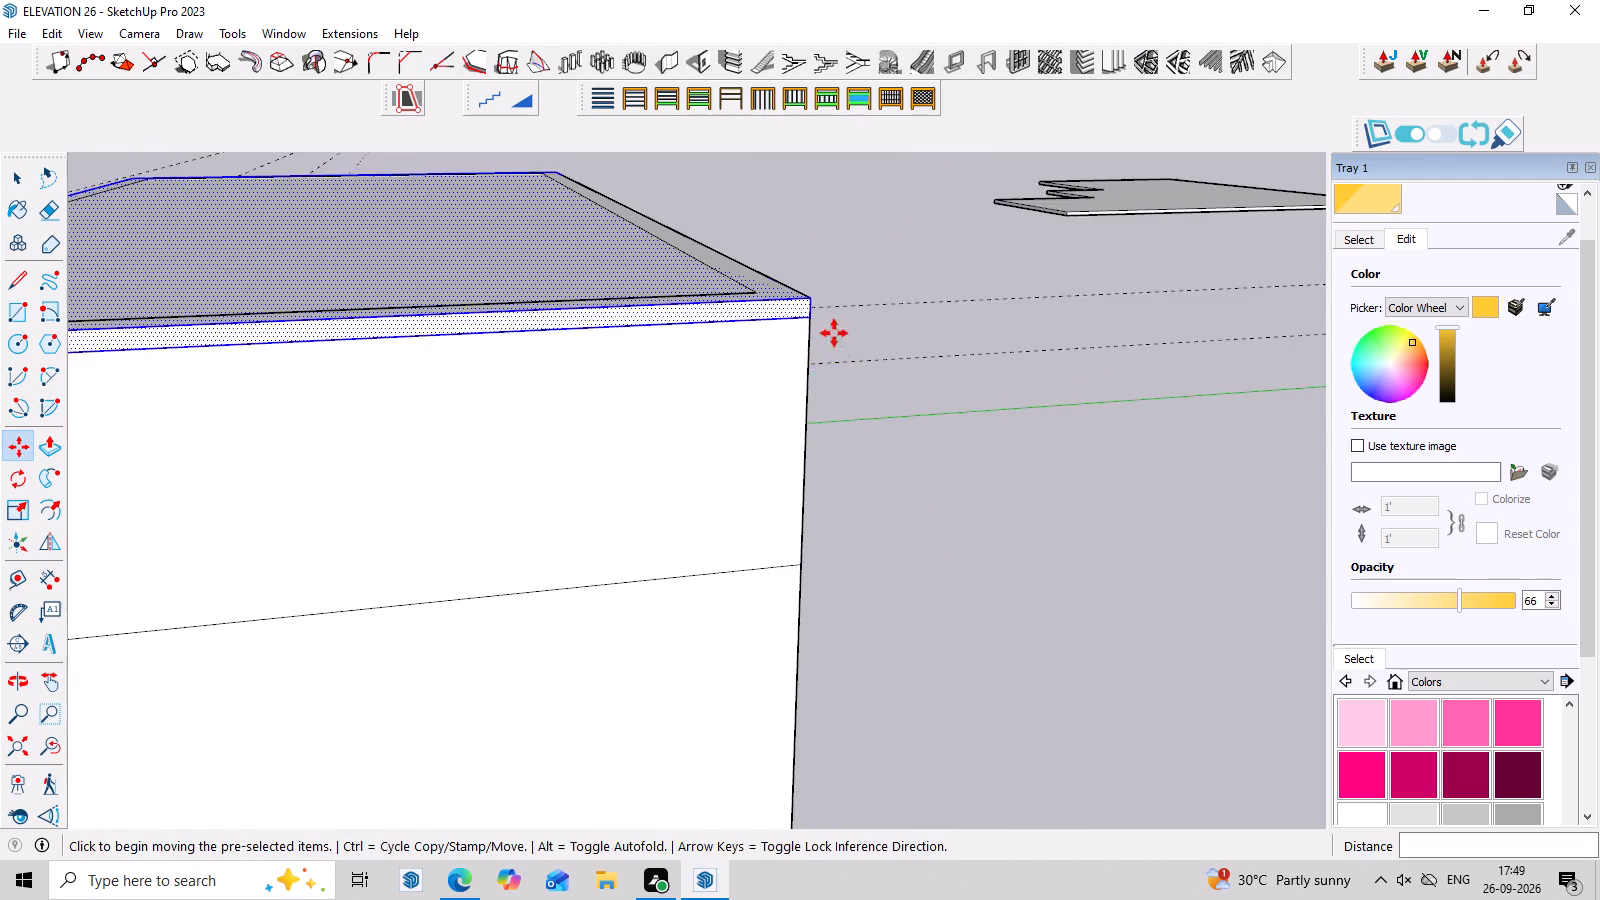
pyautogui.scroll(3, 833, 333)
pyautogui.scroll(-6, 745, 318)
pyautogui.scroll(3, 736, 345)
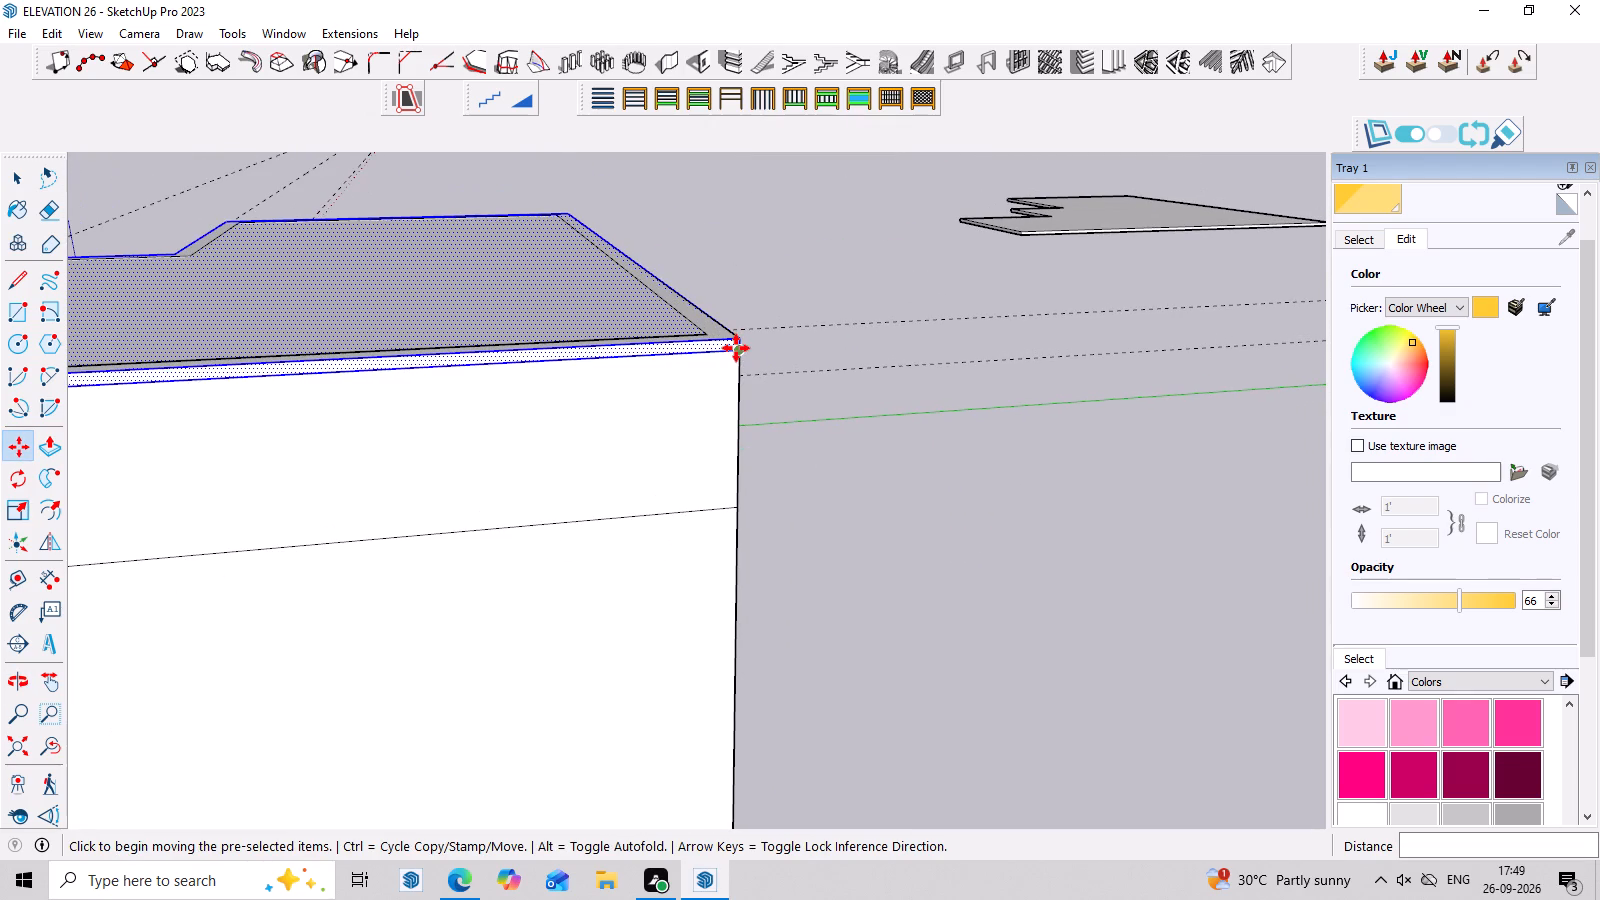
pyautogui.click(738, 350)
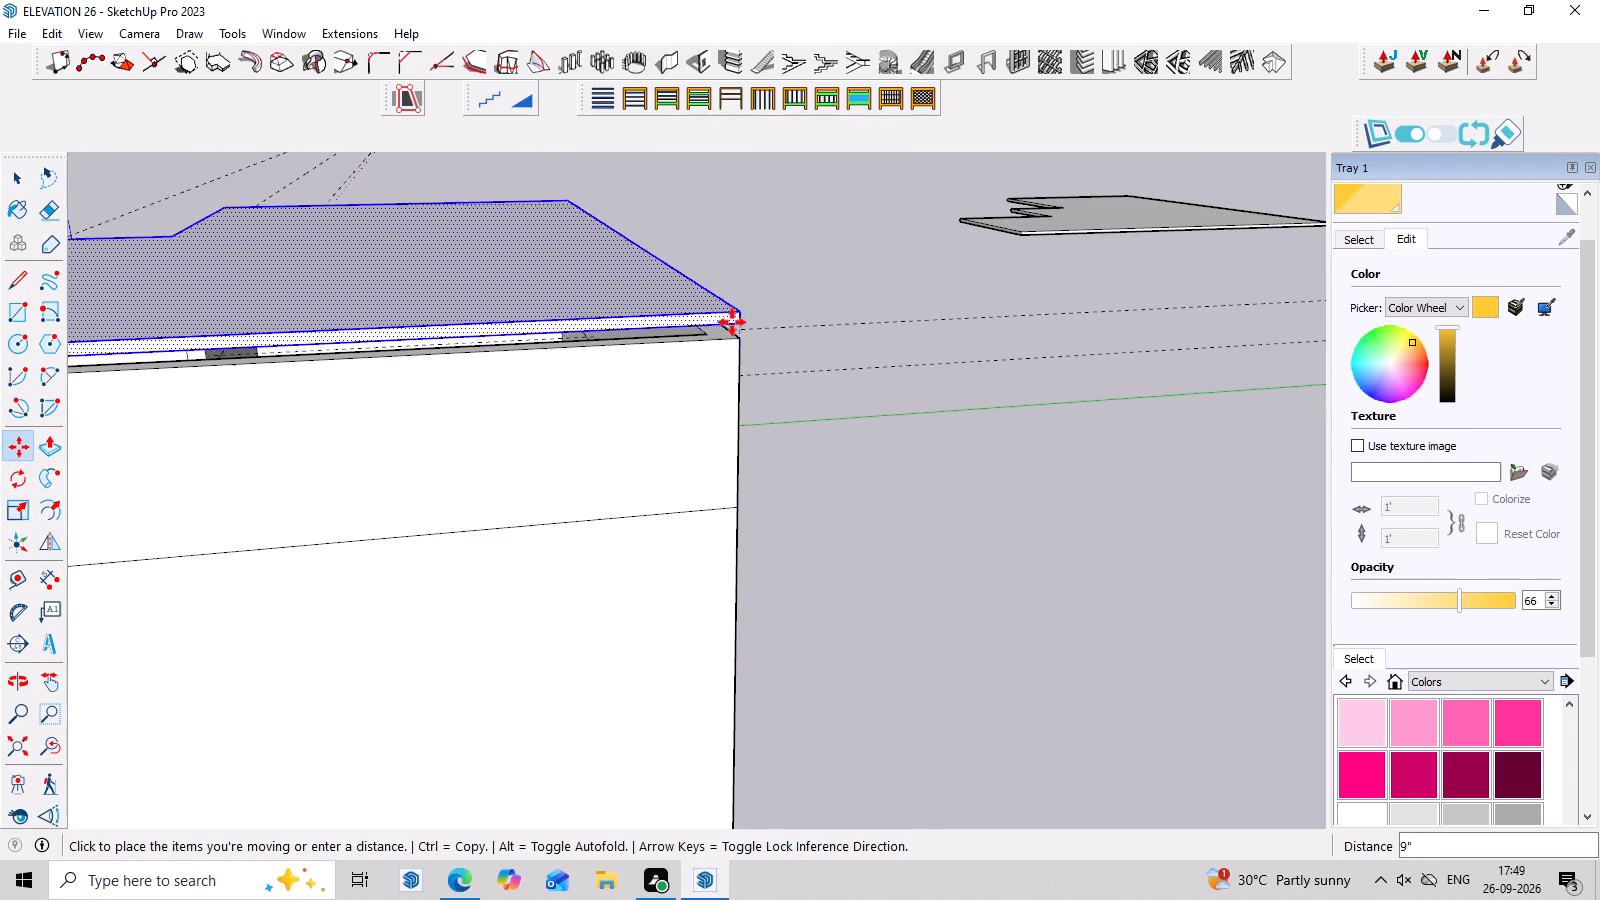
pyautogui.click(732, 315)
pyautogui.scroll(3, 740, 329)
pyautogui.moveTo(756, 340); pyautogui.dragTo(725, 374, button='middle')
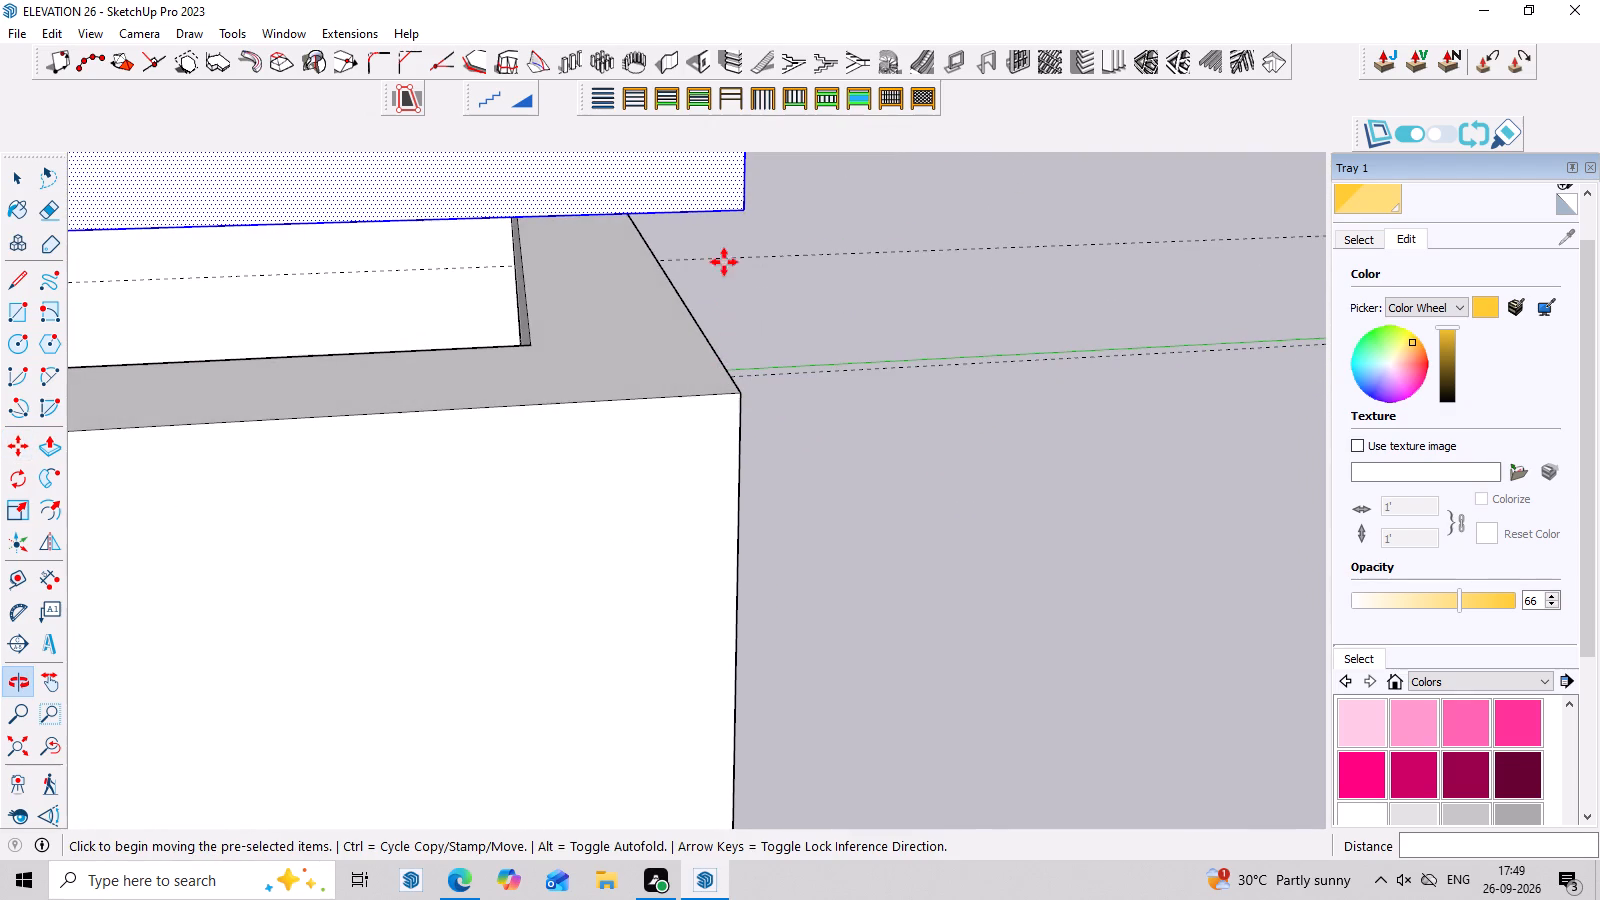
pyautogui.click(744, 212)
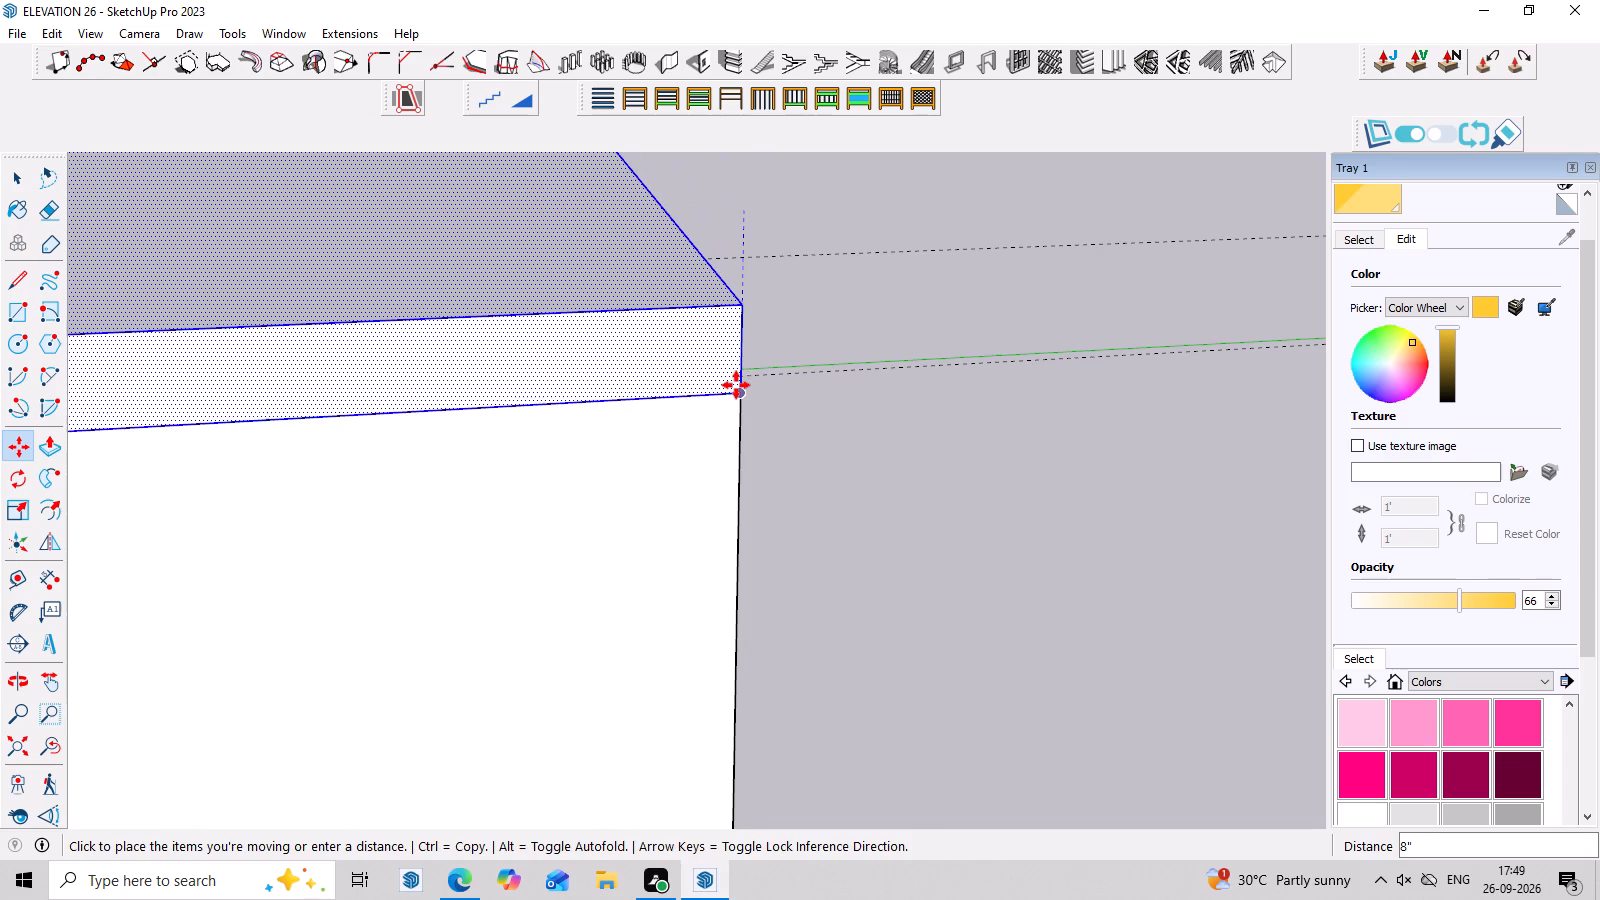
pyautogui.click(736, 385)
# Delete all guides from the model.
pyautogui.scroll(-16, 741, 391)
pyautogui.scroll(-5, 147, 349)
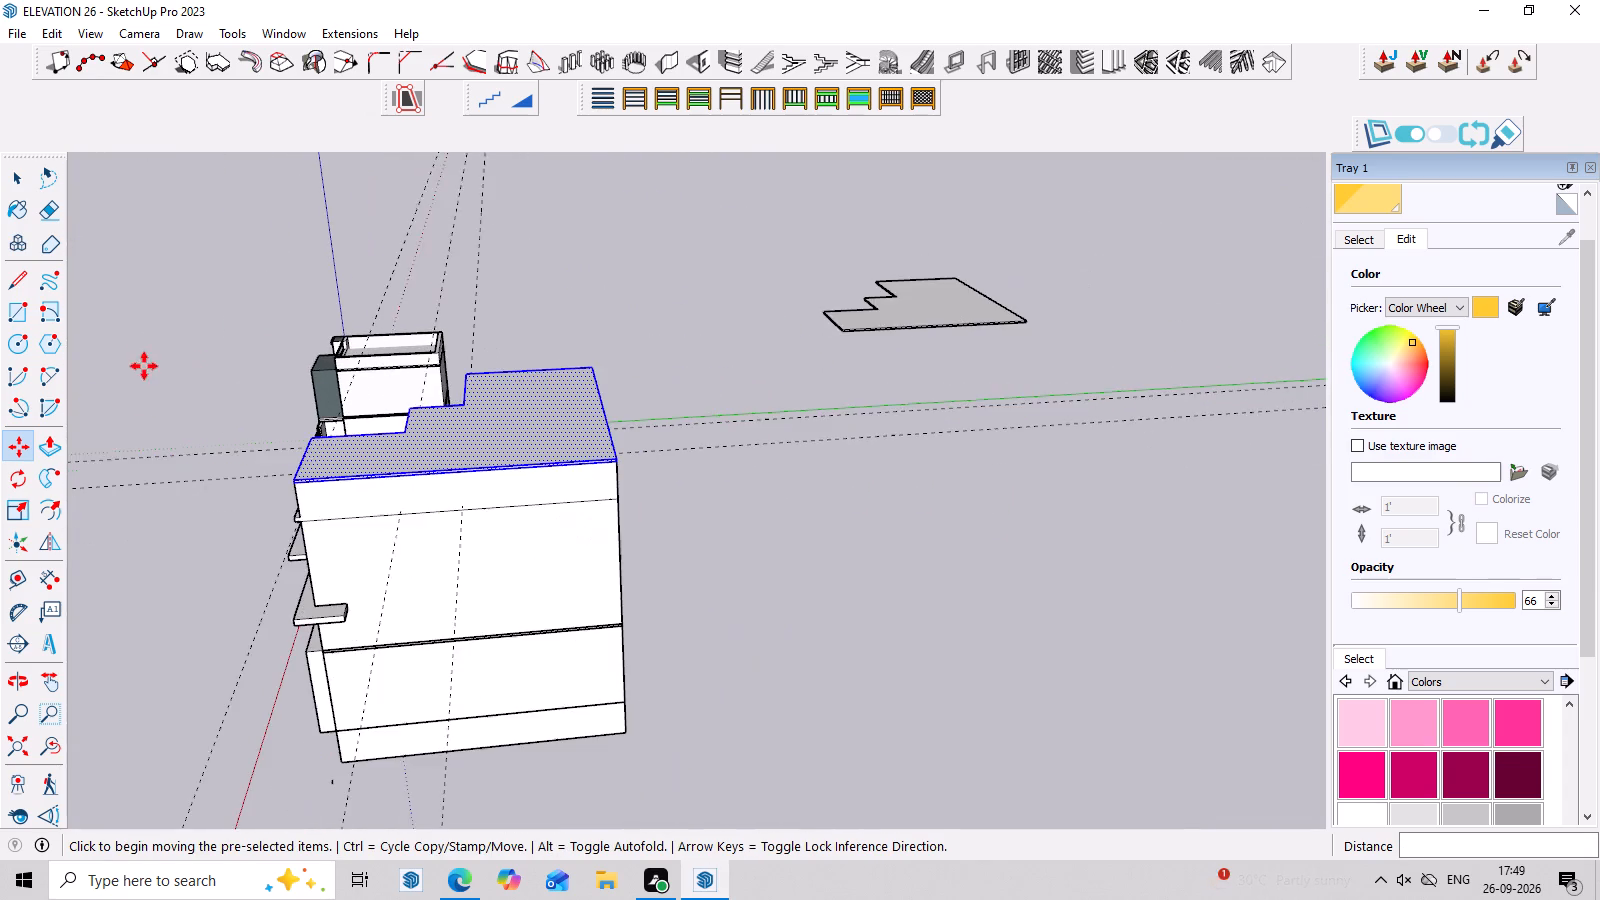
pyautogui.moveTo(208, 459); pyautogui.dragTo(826, 273, button='middle')
pyautogui.scroll(4, 906, 245)
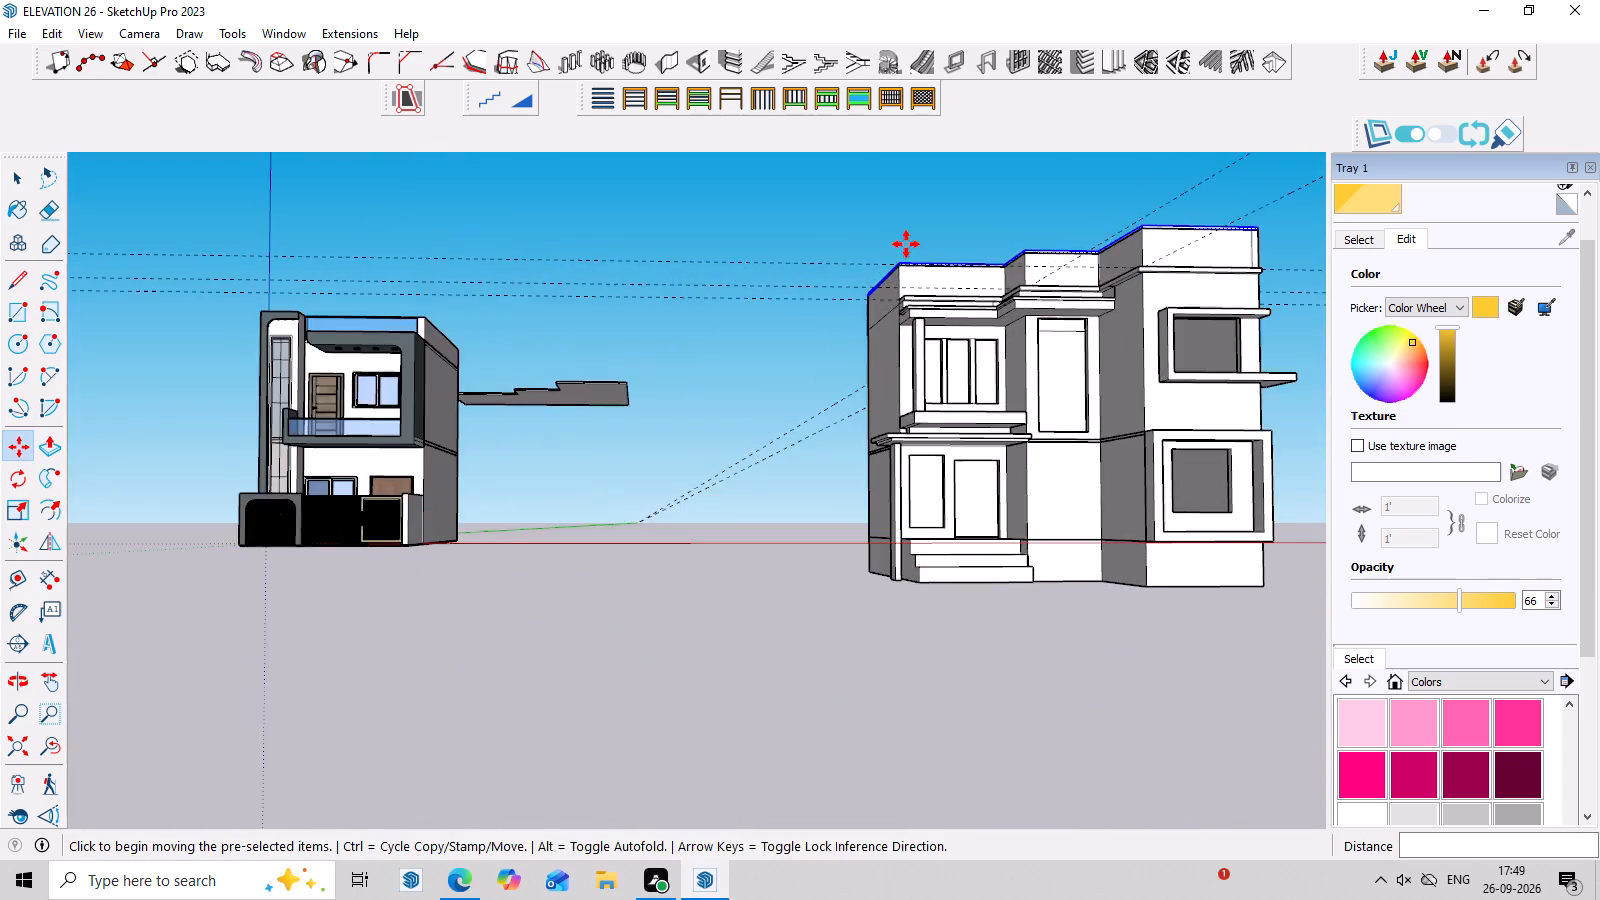
pyautogui.moveTo(906, 244); pyautogui.dragTo(896, 355, button='middle')
pyautogui.press('space')
pyautogui.moveTo(689, 235); pyautogui.dragTo(623, 265)
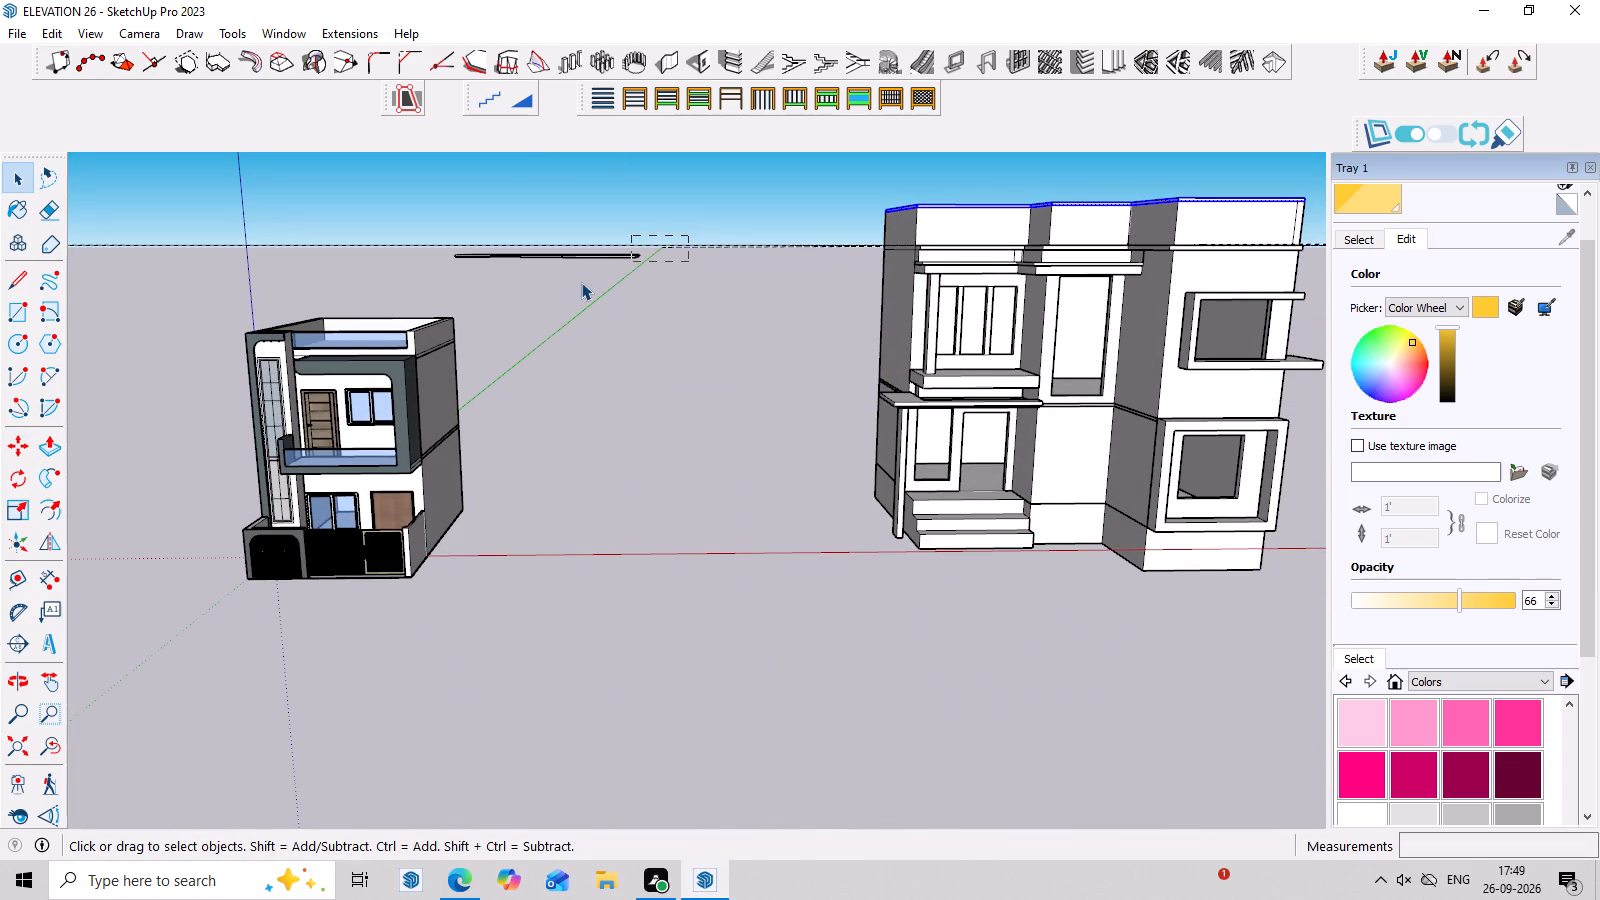
pyautogui.moveTo(626, 241); pyautogui.dragTo(633, 305, button='middle')
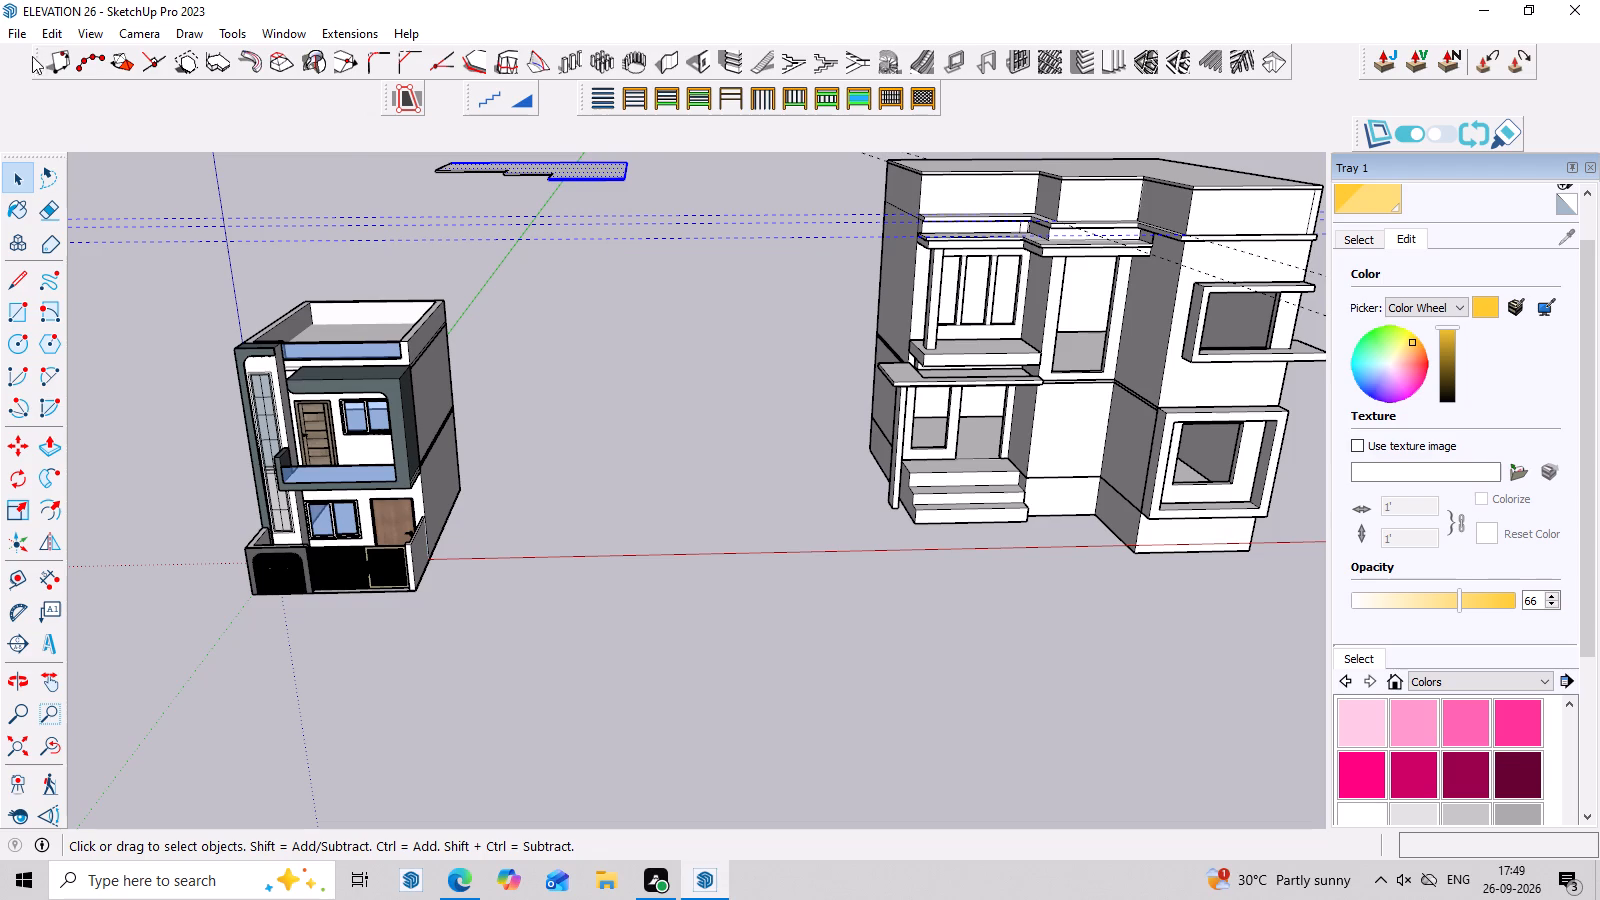
pyautogui.click(8, 28)
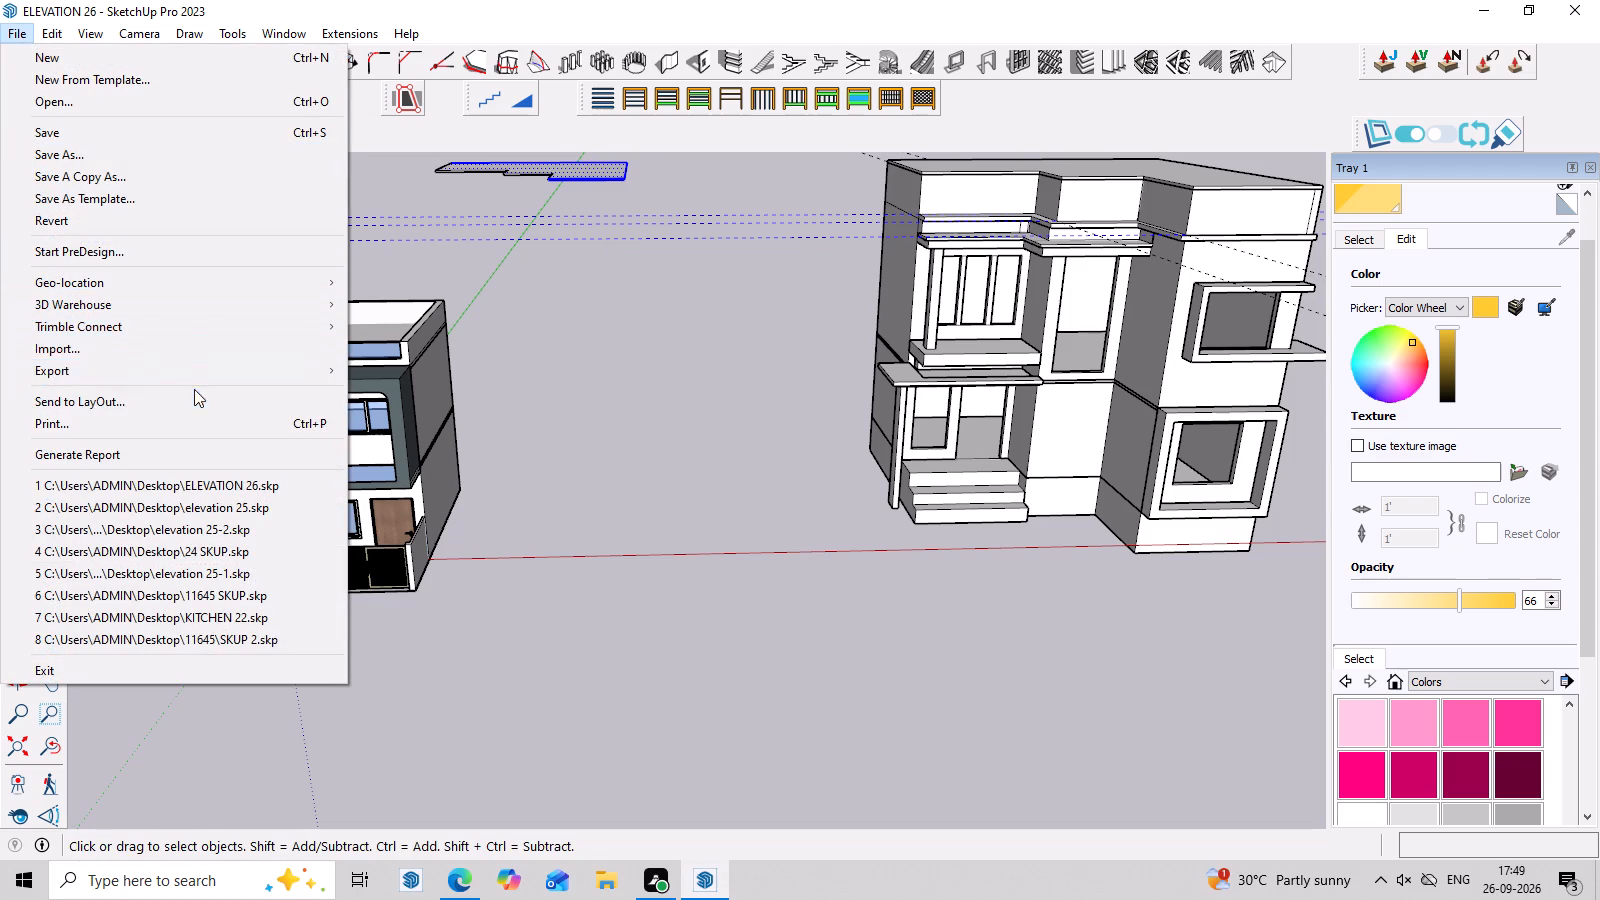
pyautogui.press('Escape')
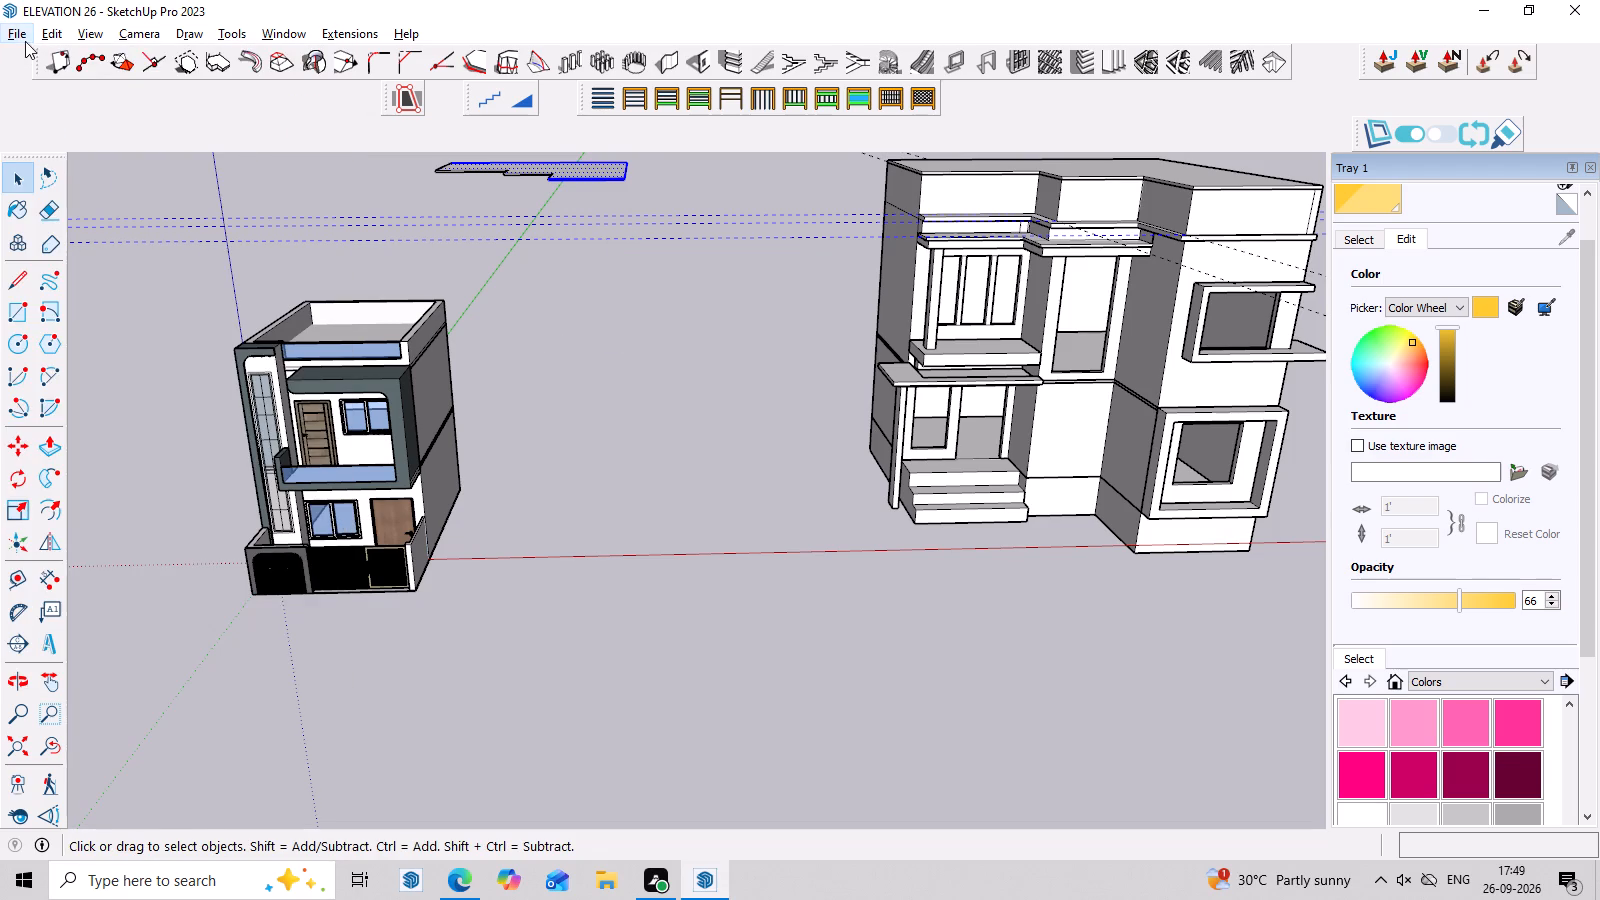
pyautogui.click(25, 39)
pyautogui.click(56, 28)
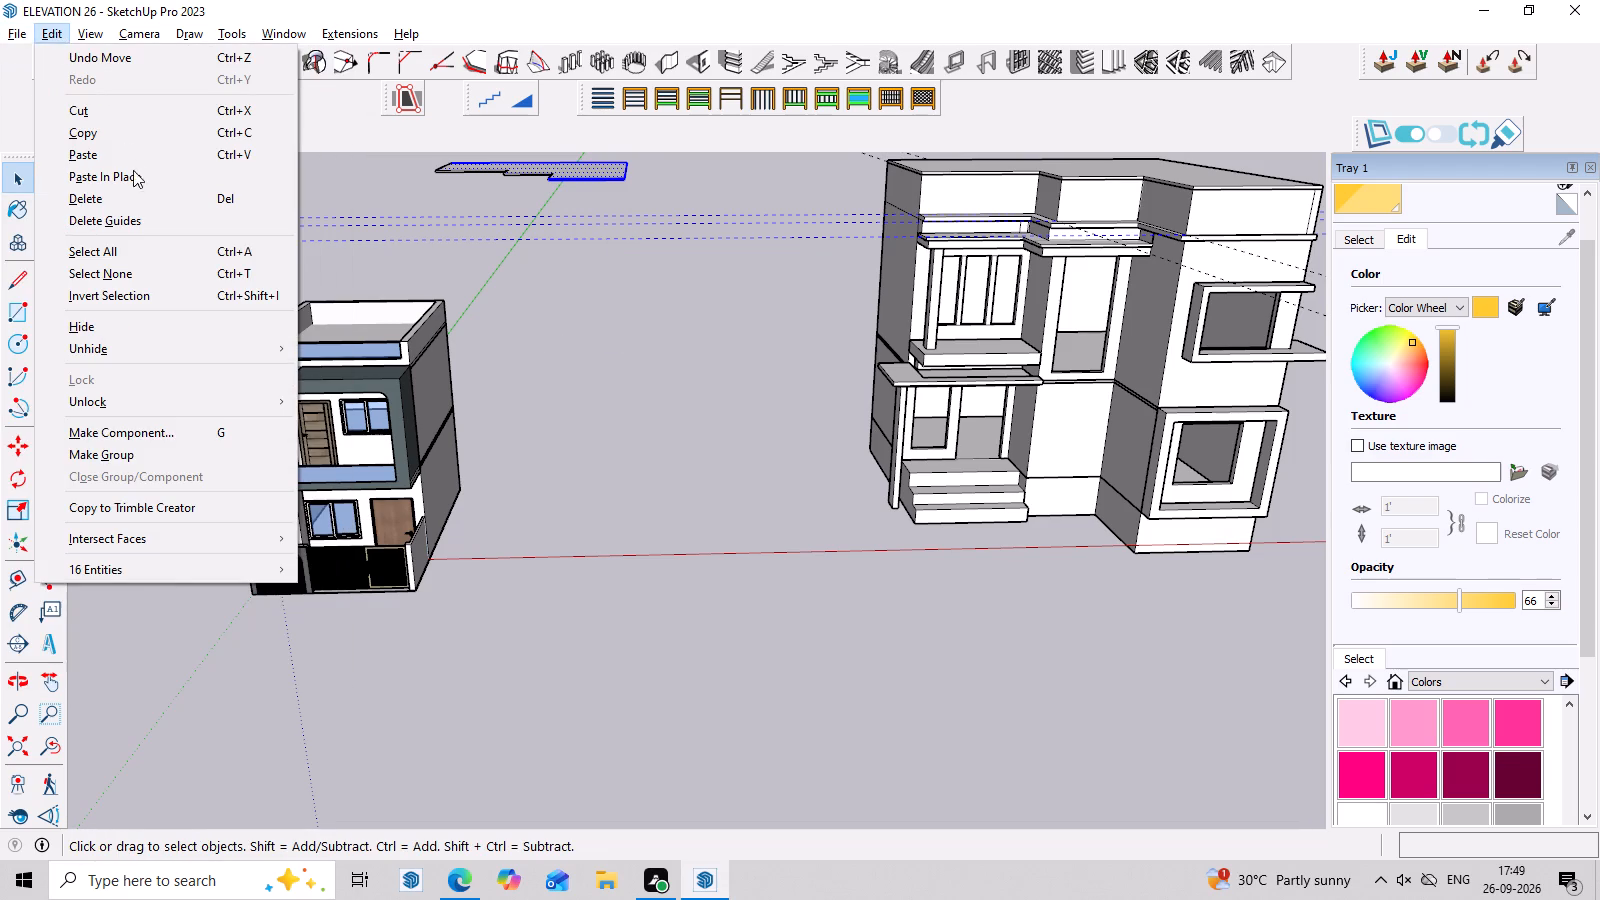
pyautogui.click(51, 28)
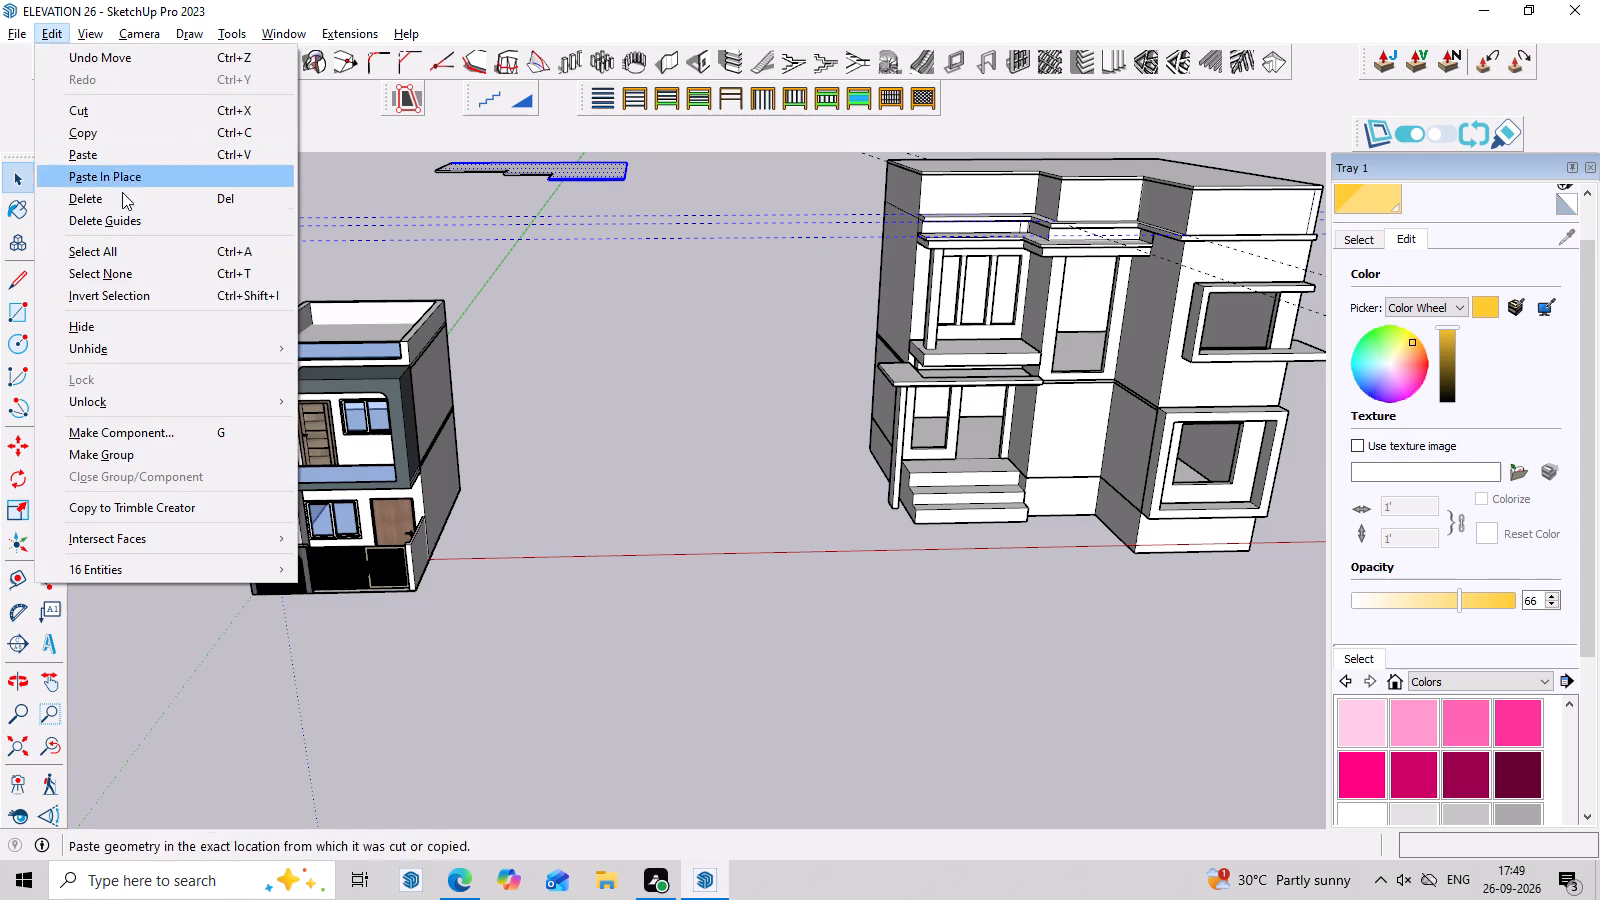
pyautogui.click(133, 225)
# Delete the original loose stepped slab lying behind the two houses.
pyautogui.scroll(-7, 457, 317)
pyautogui.moveTo(707, 433); pyautogui.dragTo(704, 478, button='middle')
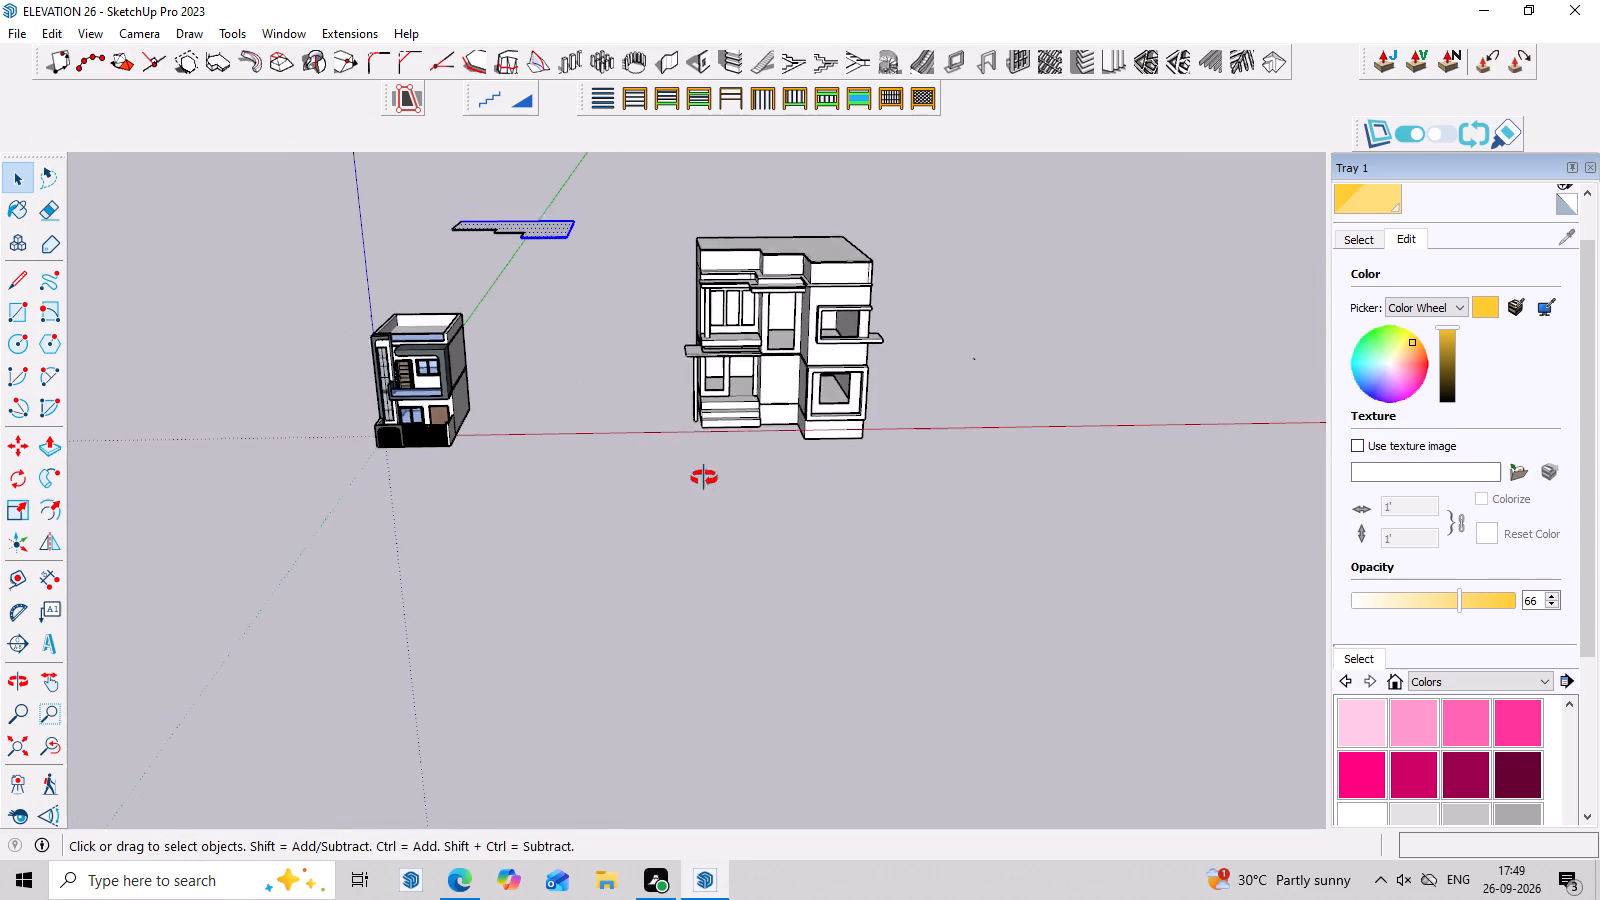
pyautogui.moveTo(704, 478); pyautogui.dragTo(702, 502, button='middle')
pyautogui.scroll(3, 606, 267)
pyautogui.scroll(-11, 606, 267)
pyautogui.scroll(4, 732, 225)
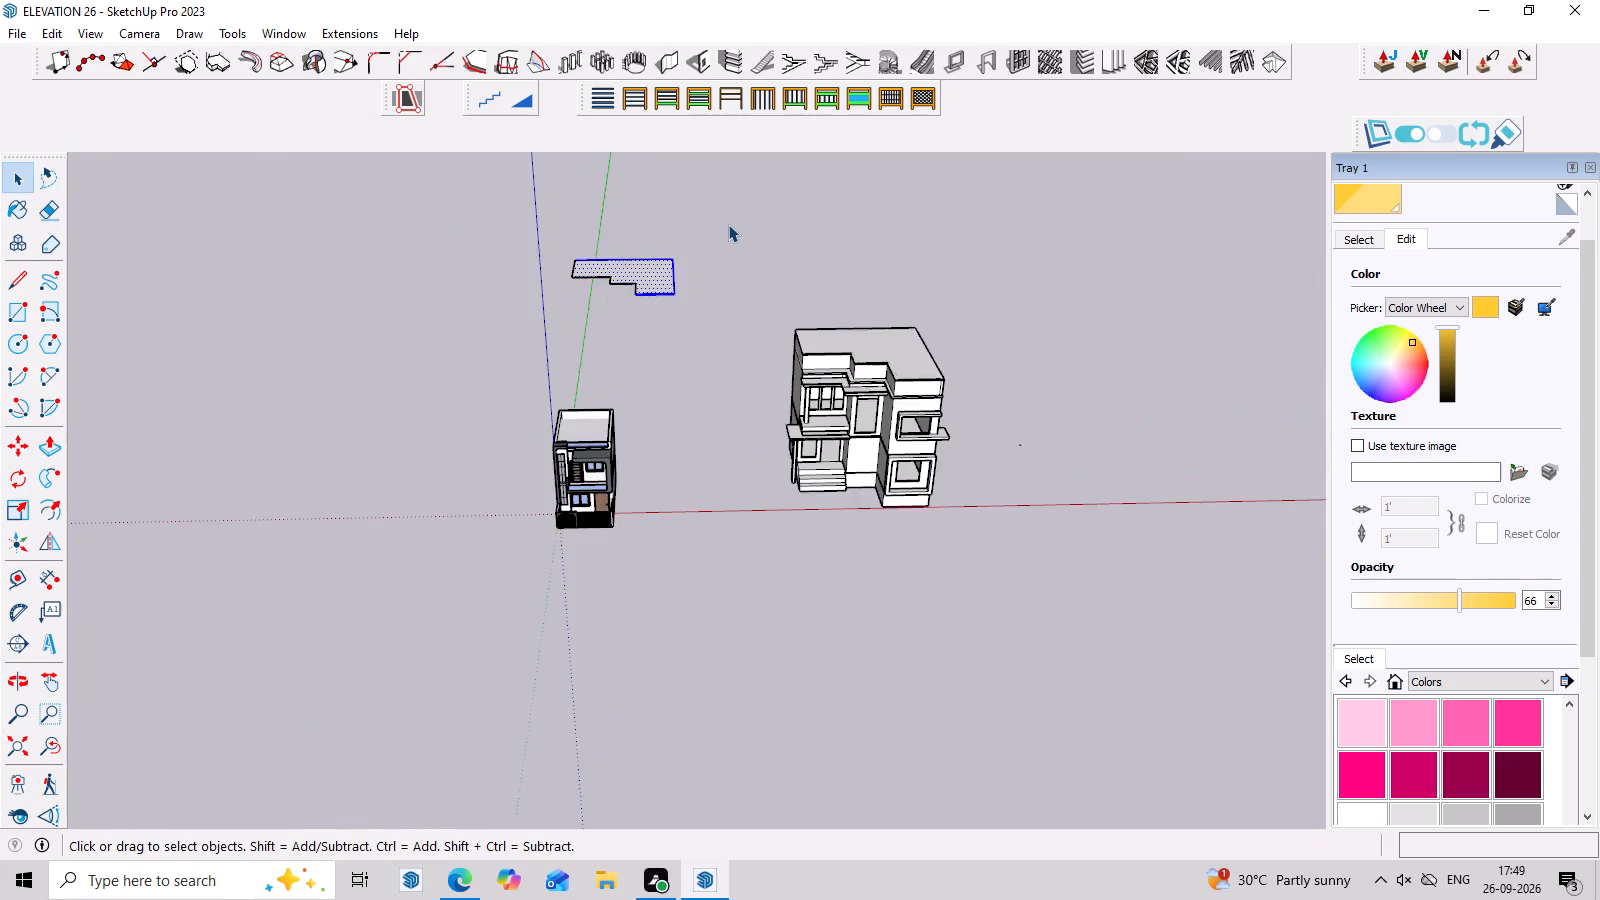
pyautogui.scroll(3, 728, 224)
pyautogui.moveTo(725, 224); pyautogui.dragTo(489, 361)
pyautogui.press('Delete')
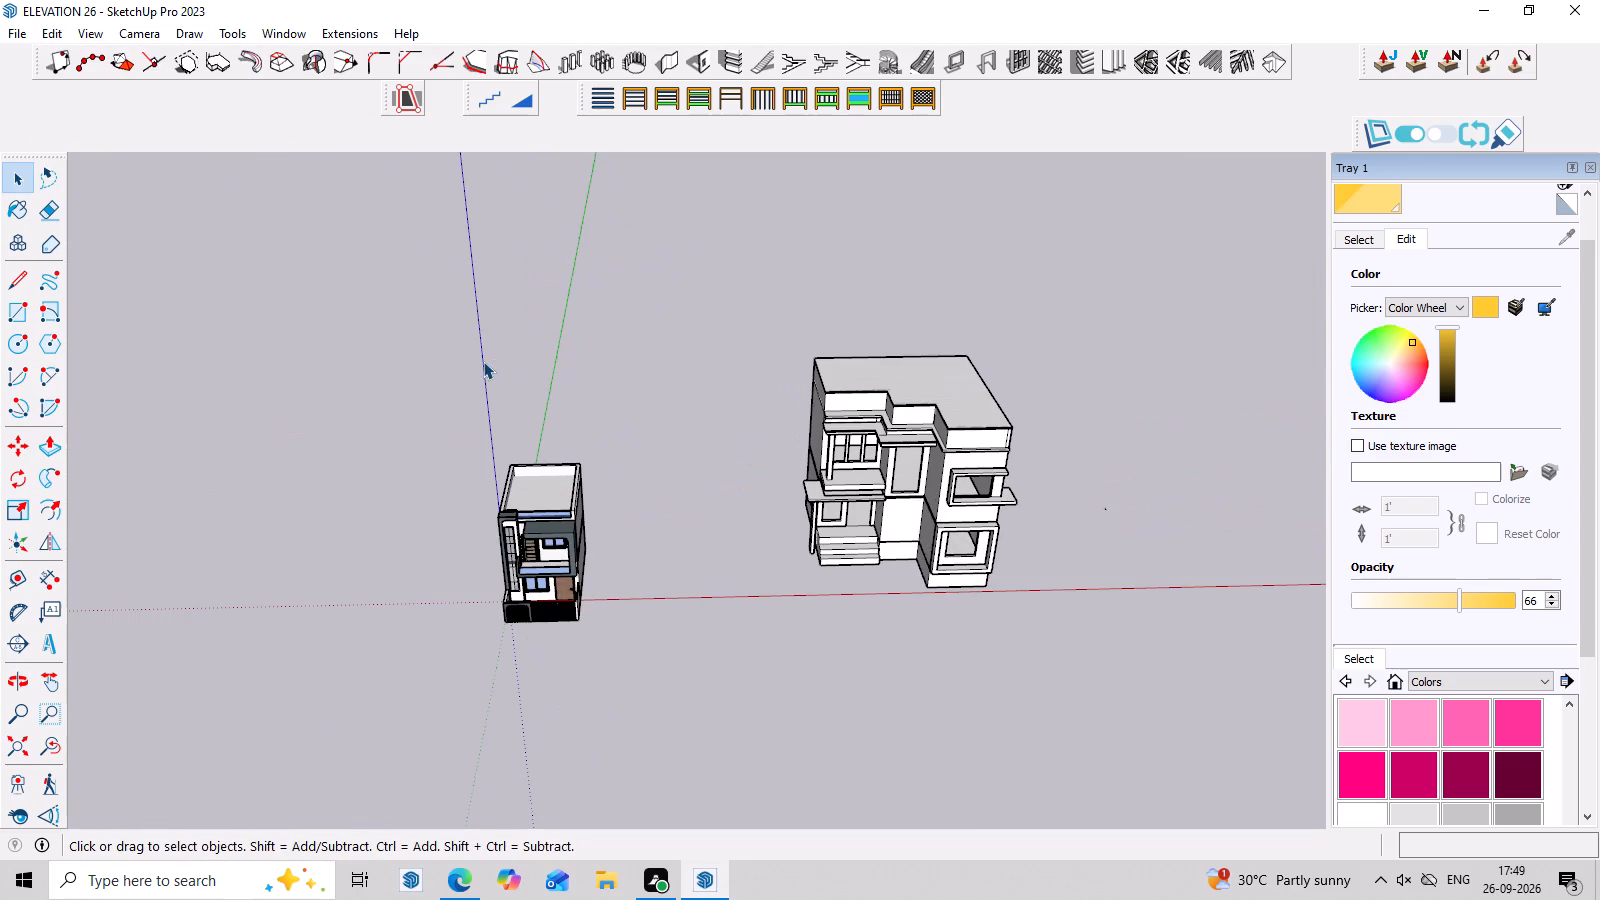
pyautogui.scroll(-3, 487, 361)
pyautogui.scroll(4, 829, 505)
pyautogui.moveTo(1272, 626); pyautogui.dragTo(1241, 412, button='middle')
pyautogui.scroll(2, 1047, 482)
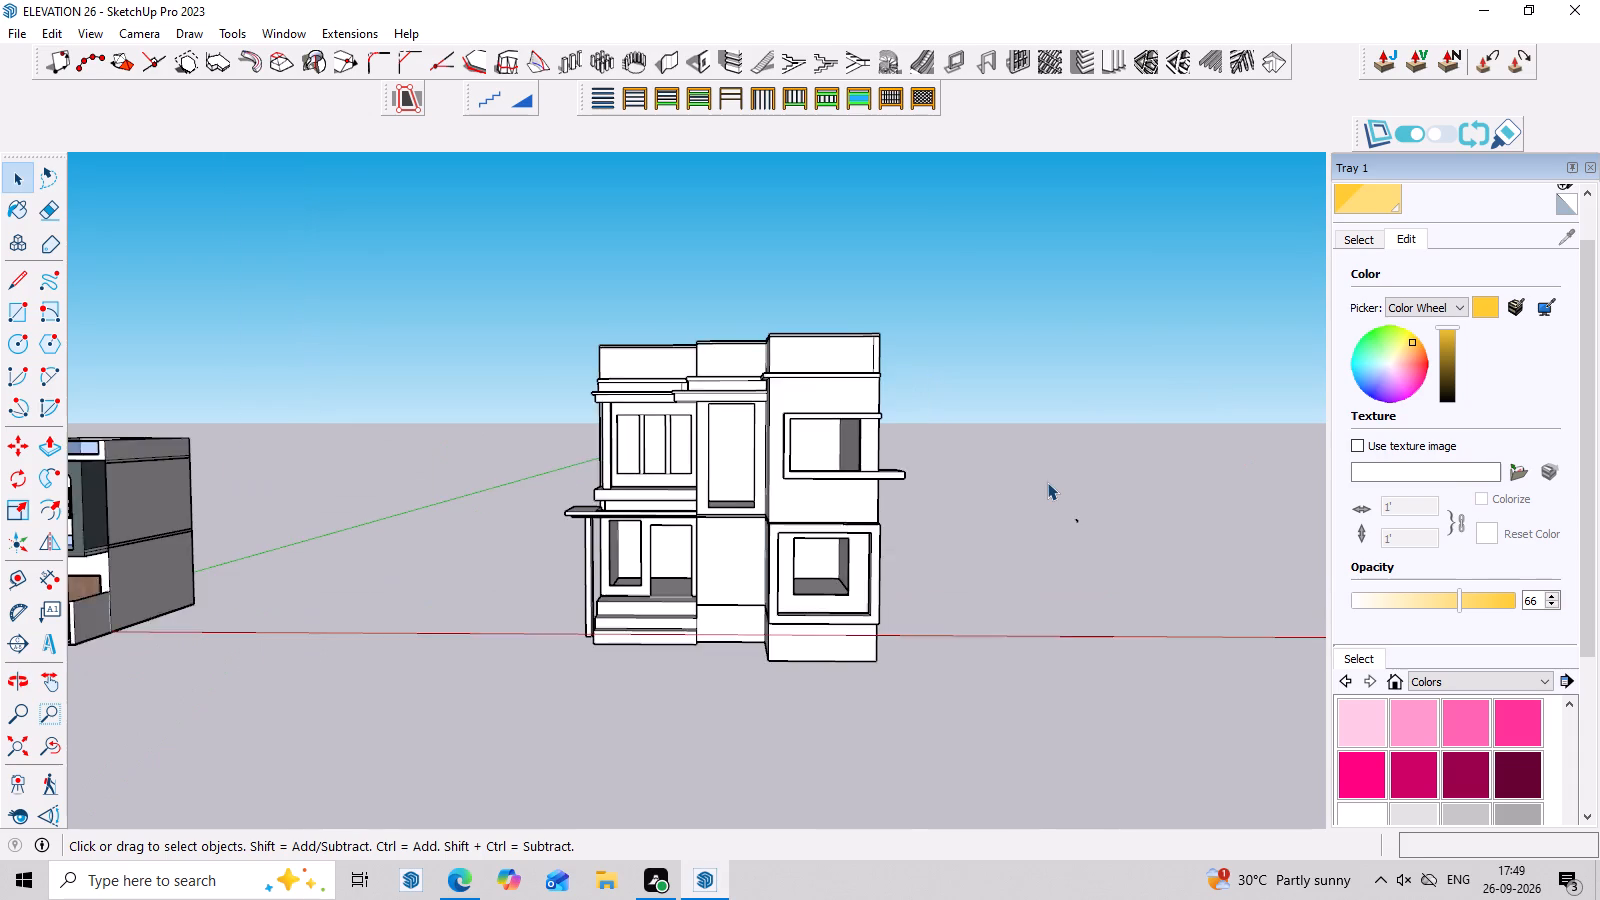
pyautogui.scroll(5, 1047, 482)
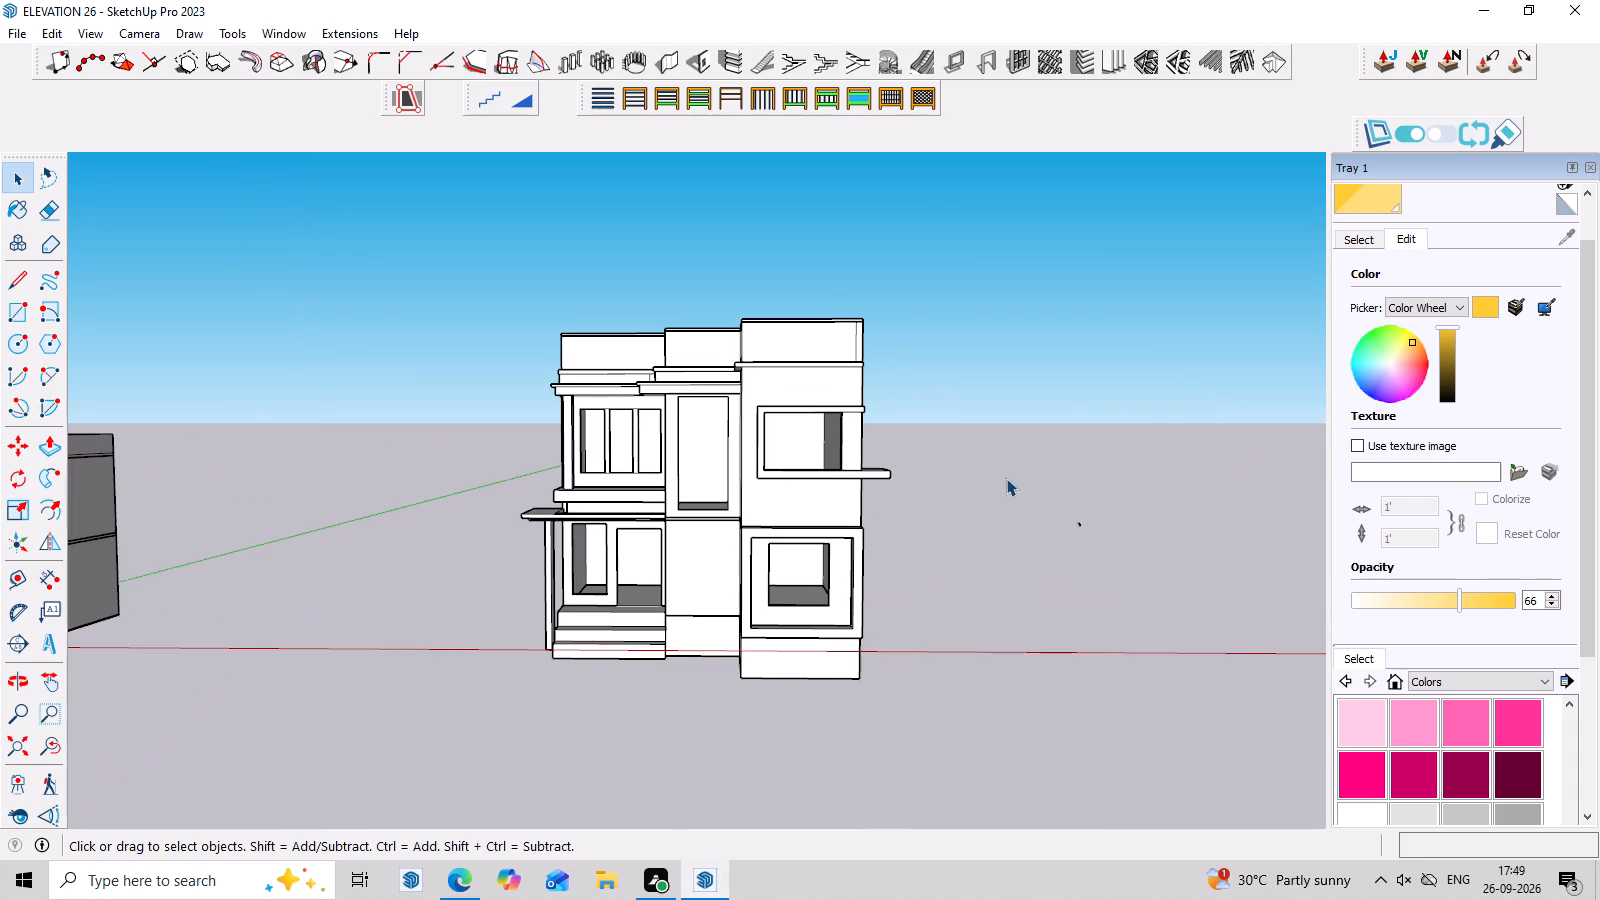
# Examine the front elevation, window frames and roof slab edges of the white house from several angles.
pyautogui.scroll(3, 713, 460)
pyautogui.scroll(-3, 859, 477)
pyautogui.moveTo(1094, 529); pyautogui.dragTo(1110, 608, button='middle')
pyautogui.scroll(7, 569, 393)
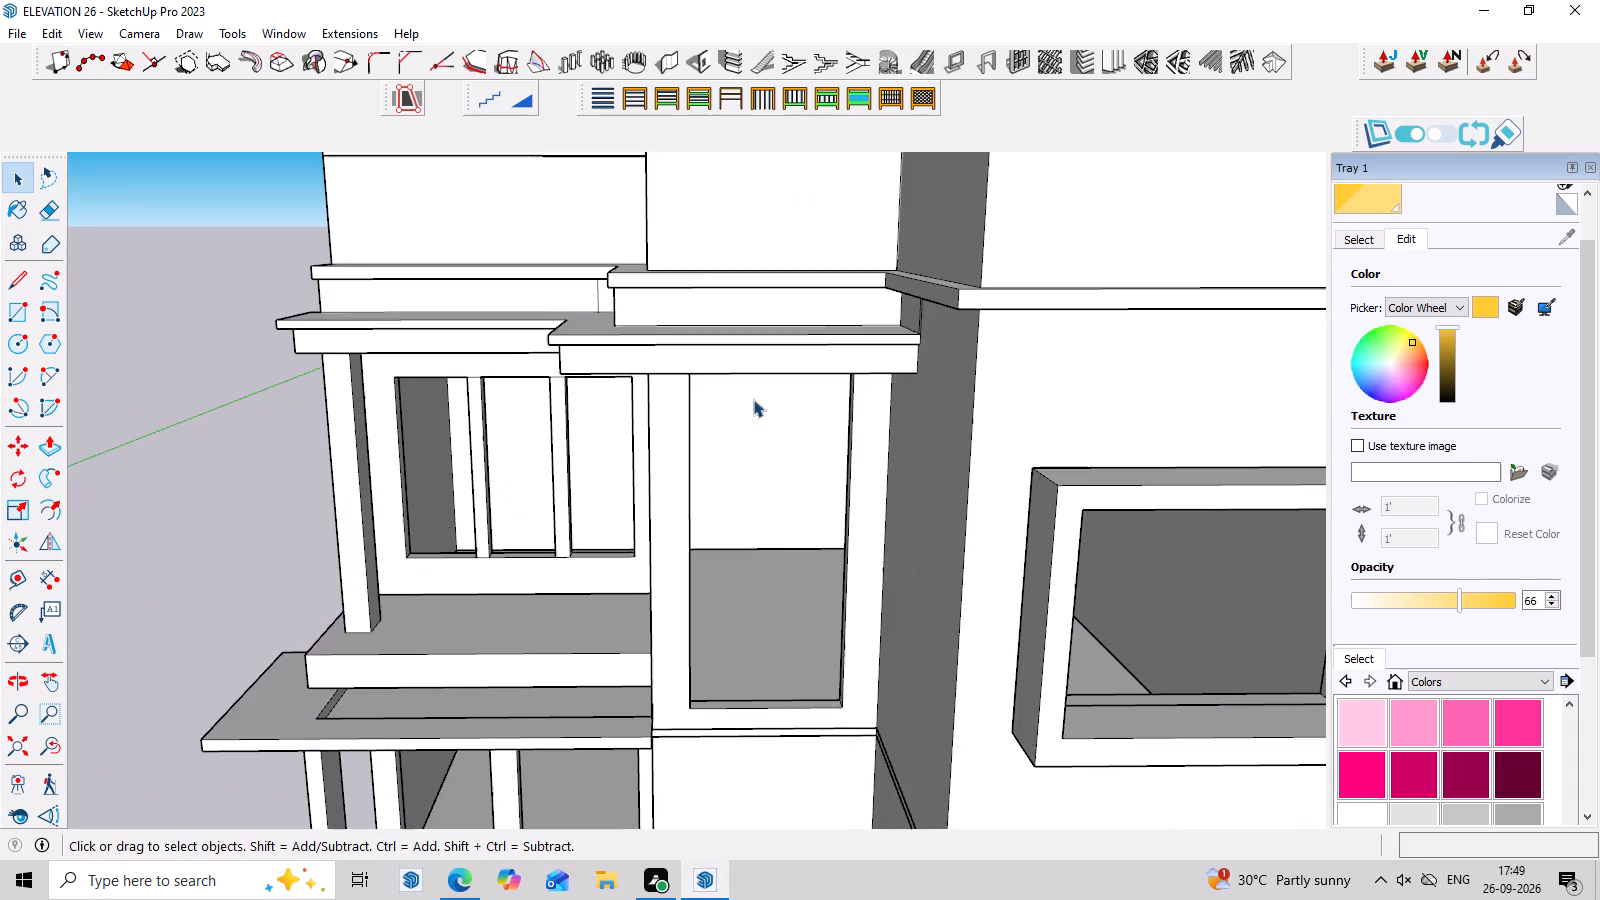
pyautogui.moveTo(998, 459); pyautogui.dragTo(1050, 308, button='middle')
pyautogui.scroll(-8, 1050, 308)
pyautogui.scroll(-1, 1196, 536)
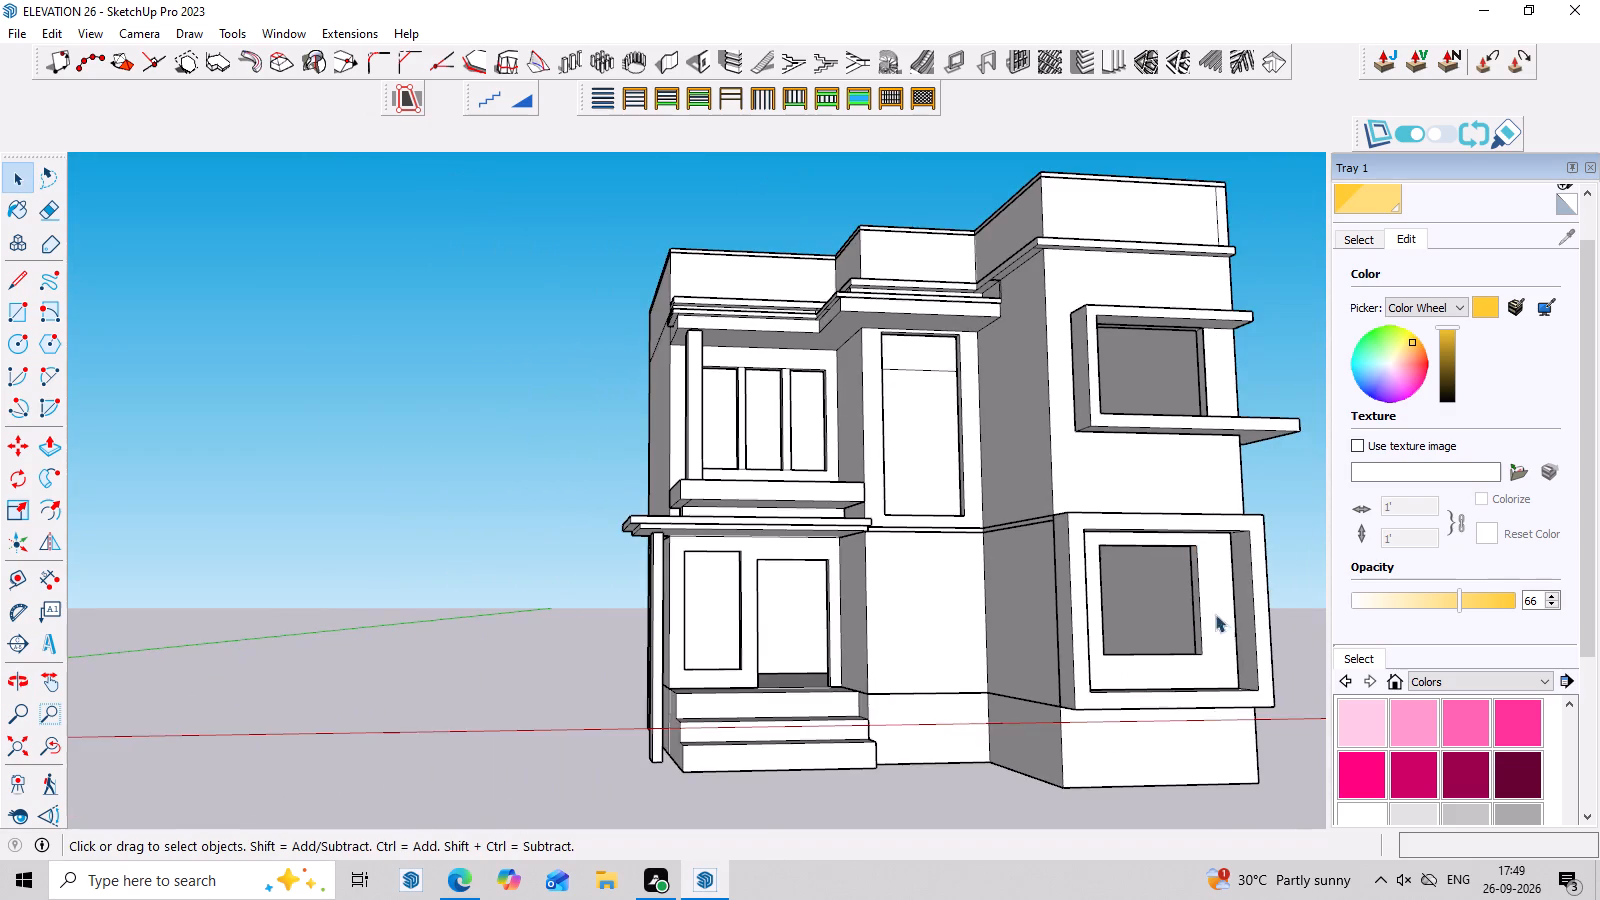
pyautogui.scroll(3, 1260, 569)
pyautogui.moveTo(1268, 520); pyautogui.dragTo(1177, 566, button='middle')
pyautogui.scroll(-7, 1176, 515)
pyautogui.scroll(4, 1245, 373)
pyautogui.moveTo(1246, 336); pyautogui.dragTo(1253, 350, button='middle')
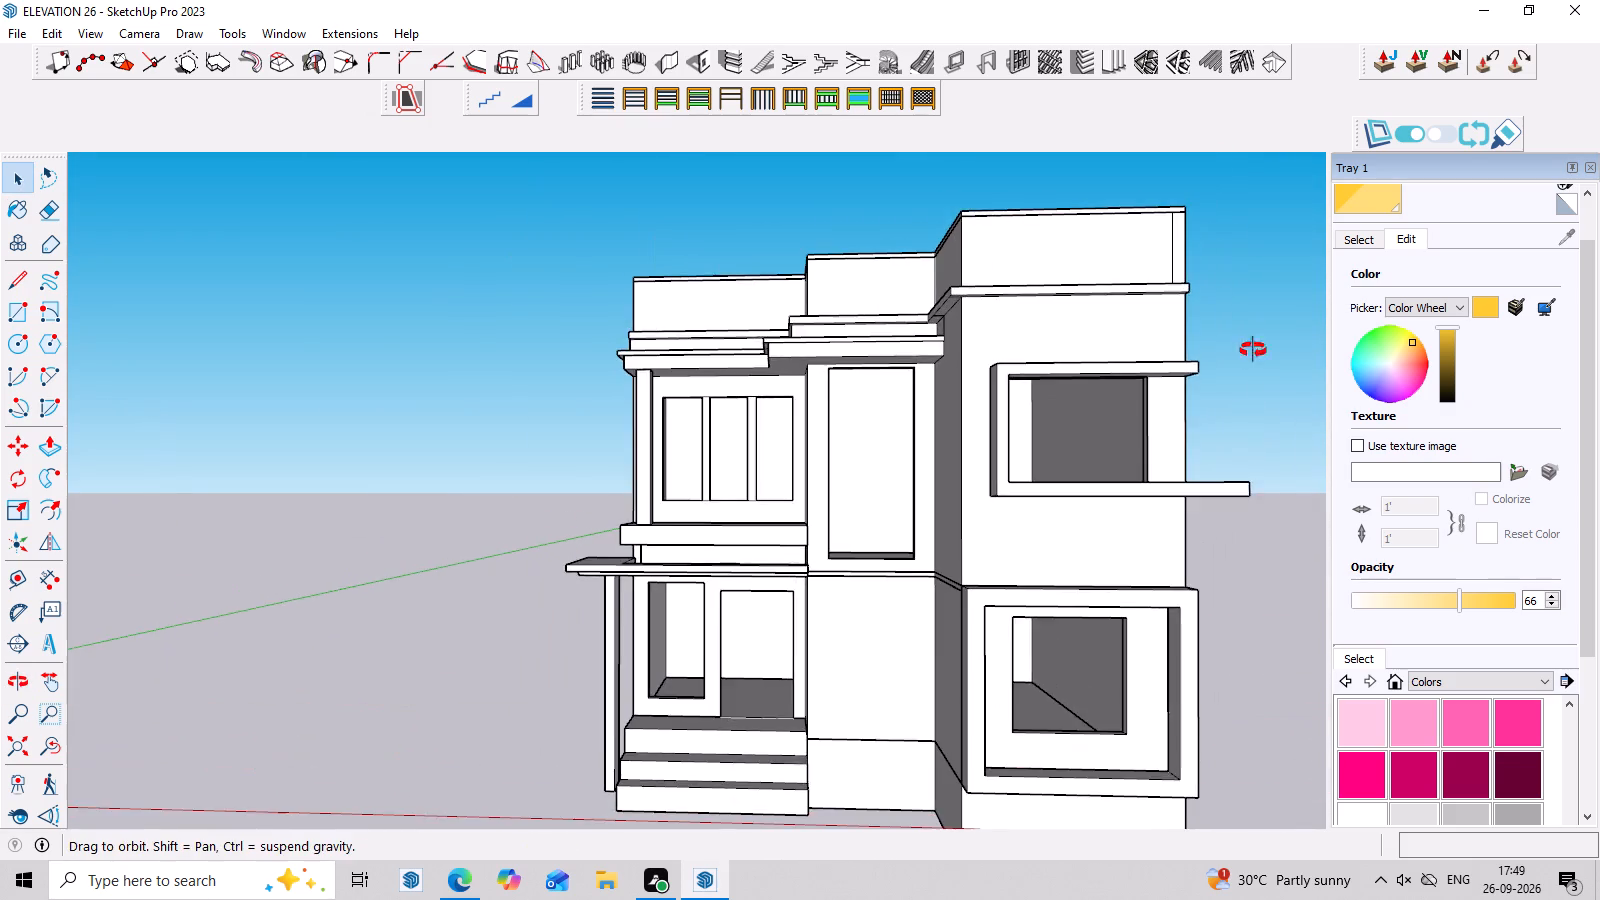
pyautogui.moveTo(1253, 350); pyautogui.dragTo(1256, 381, button='middle')
pyautogui.scroll(2, 1257, 387)
pyautogui.moveTo(1257, 387); pyautogui.dragTo(1259, 365, button='middle')
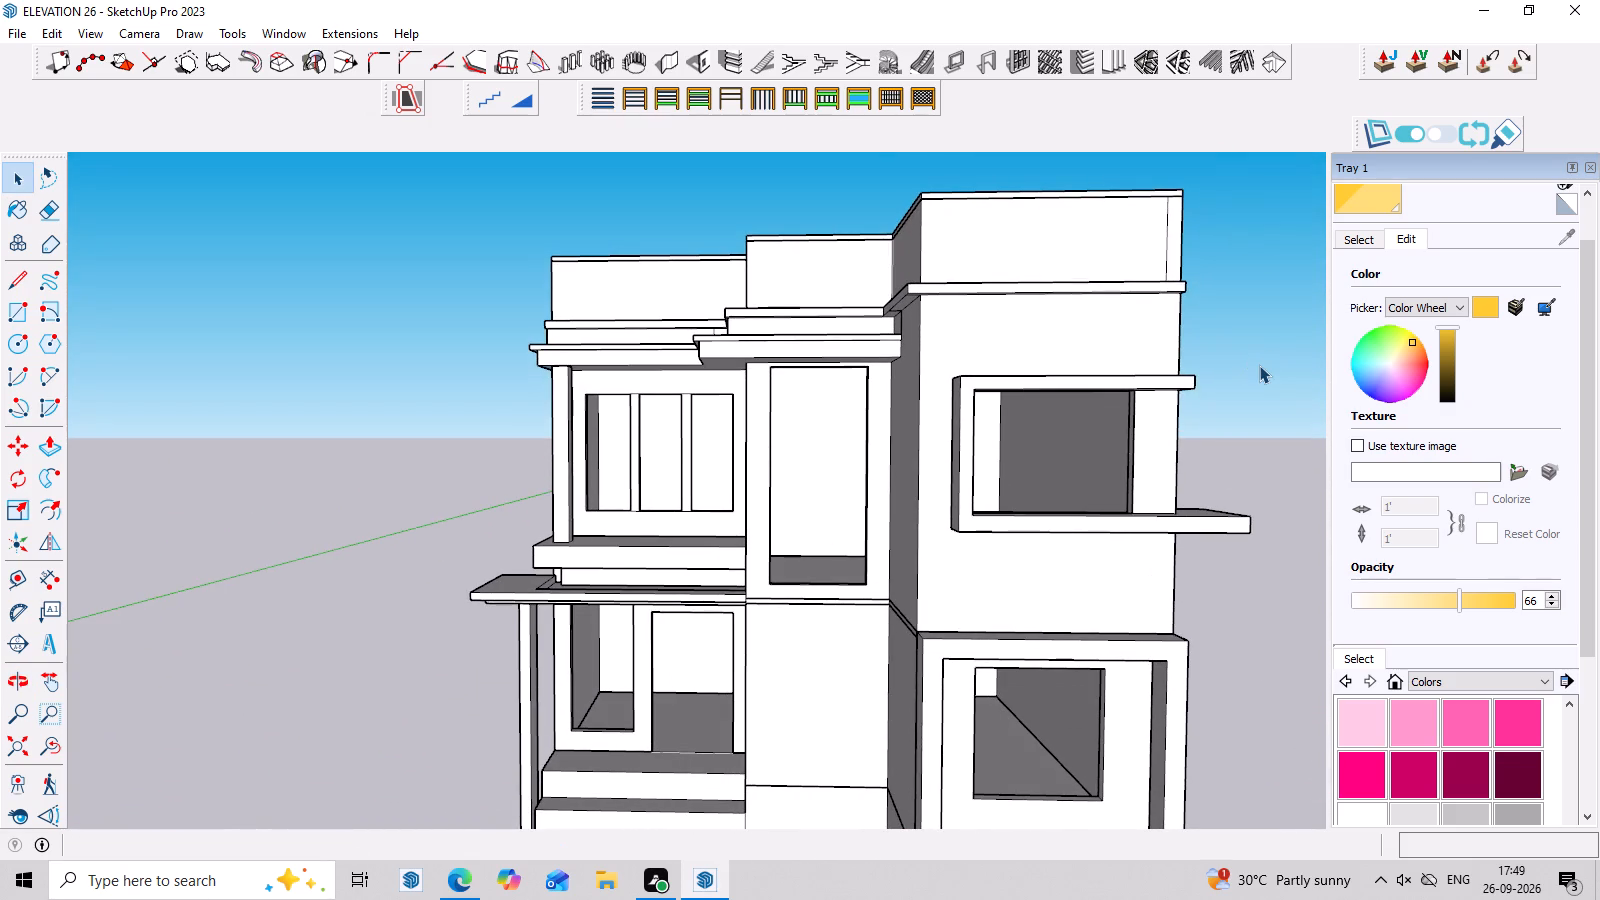
pyautogui.moveTo(1222, 313); pyautogui.dragTo(1235, 388, button='middle')
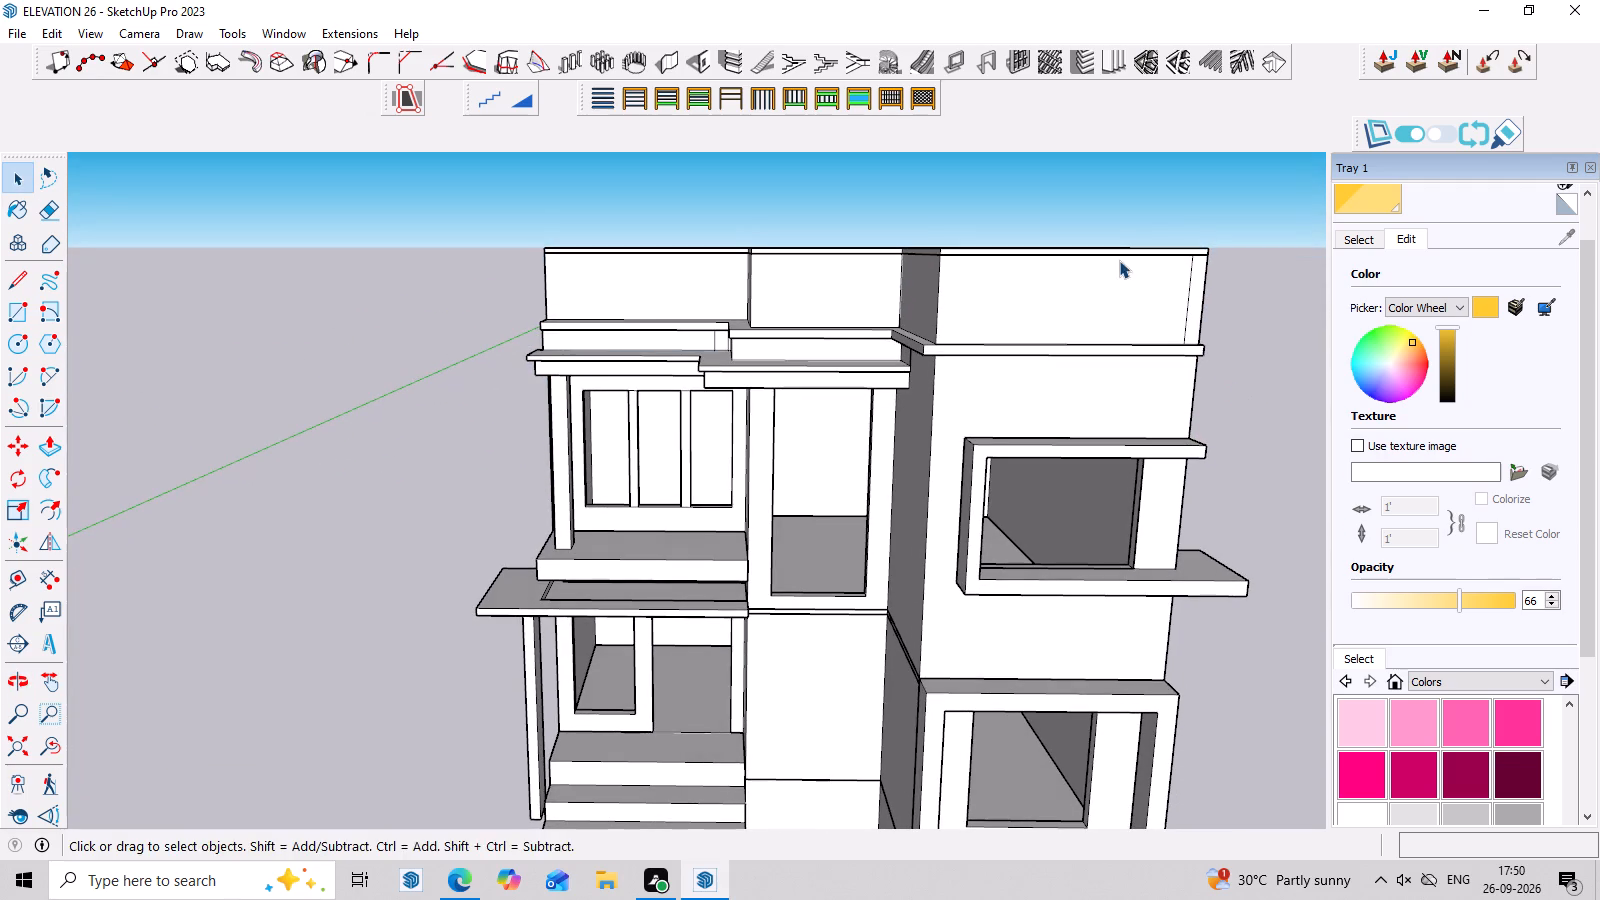
# Push/Pull the roof slab's front edge face over the projecting right-hand section outward by 3' 7".
pyautogui.moveTo(1125, 264); pyautogui.dragTo(1156, 407, button='middle')
pyautogui.click(1123, 316)
pyautogui.doubleClick(1123, 316)
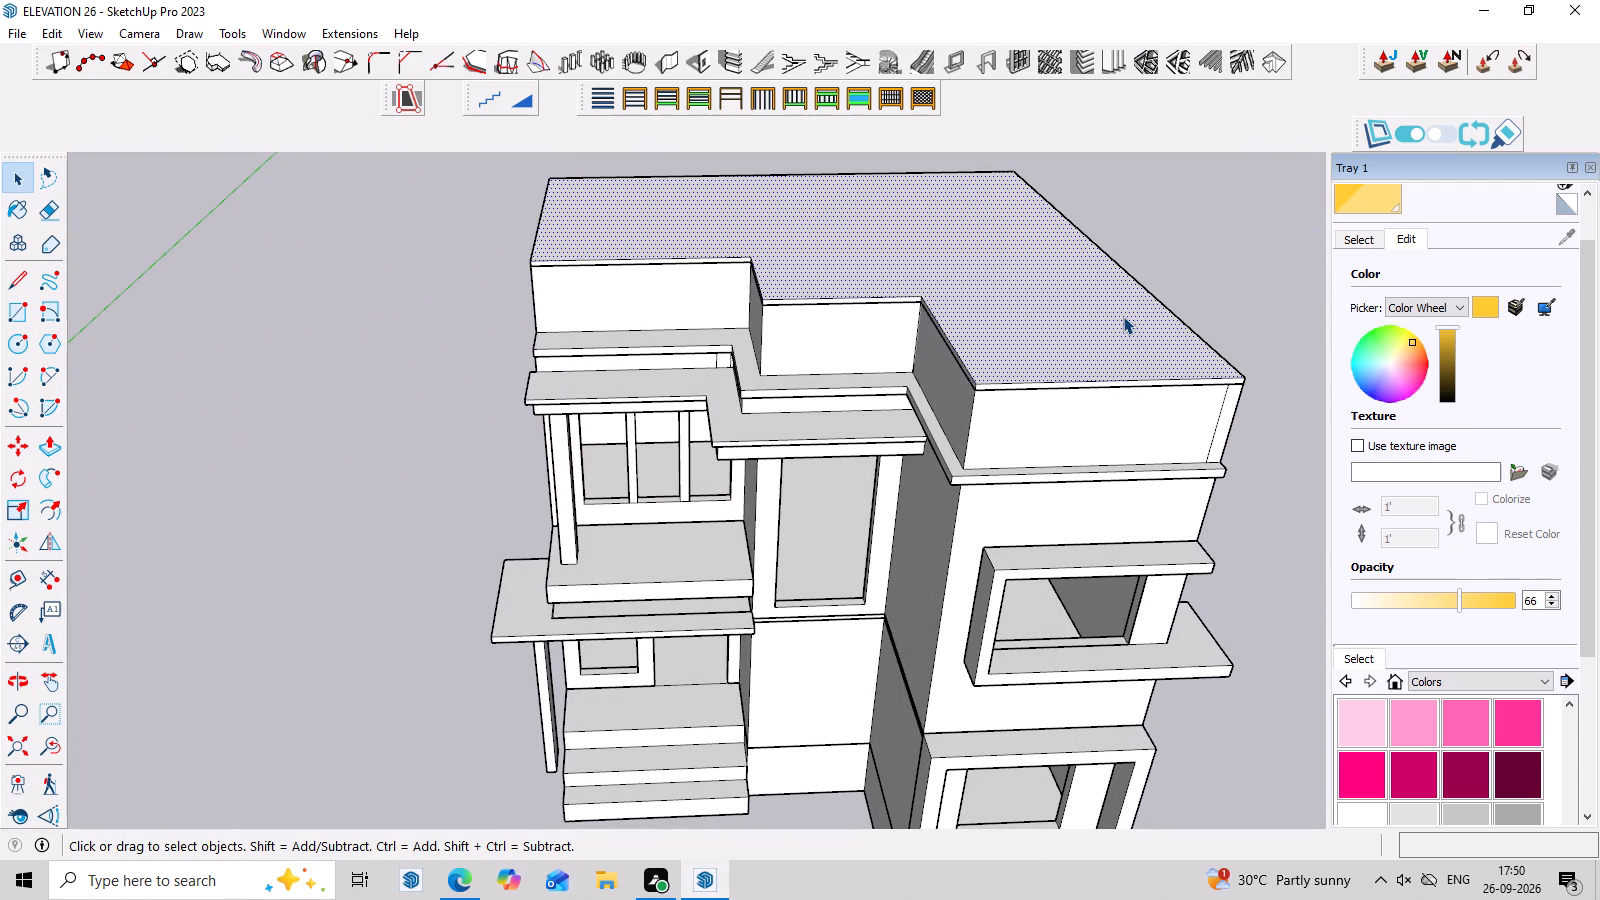
pyautogui.click(1123, 316)
pyautogui.doubleClick(1123, 316)
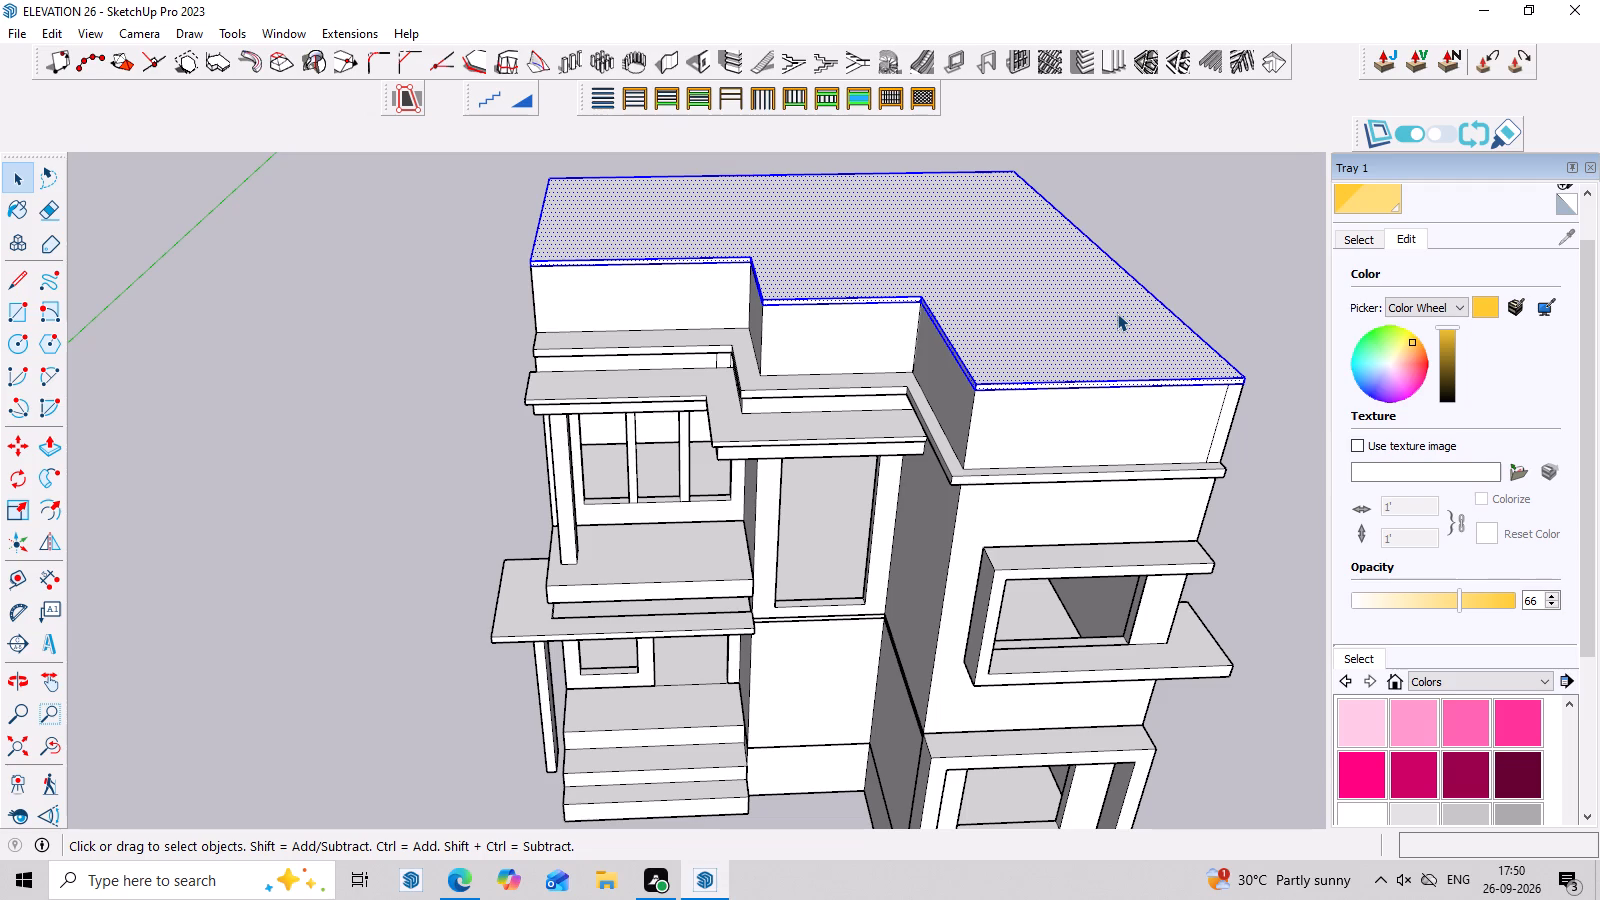
pyautogui.moveTo(1117, 313); pyautogui.dragTo(1117, 299, button='middle')
pyautogui.scroll(2, 1114, 298)
pyautogui.press('Escape')
pyautogui.click(1110, 298)
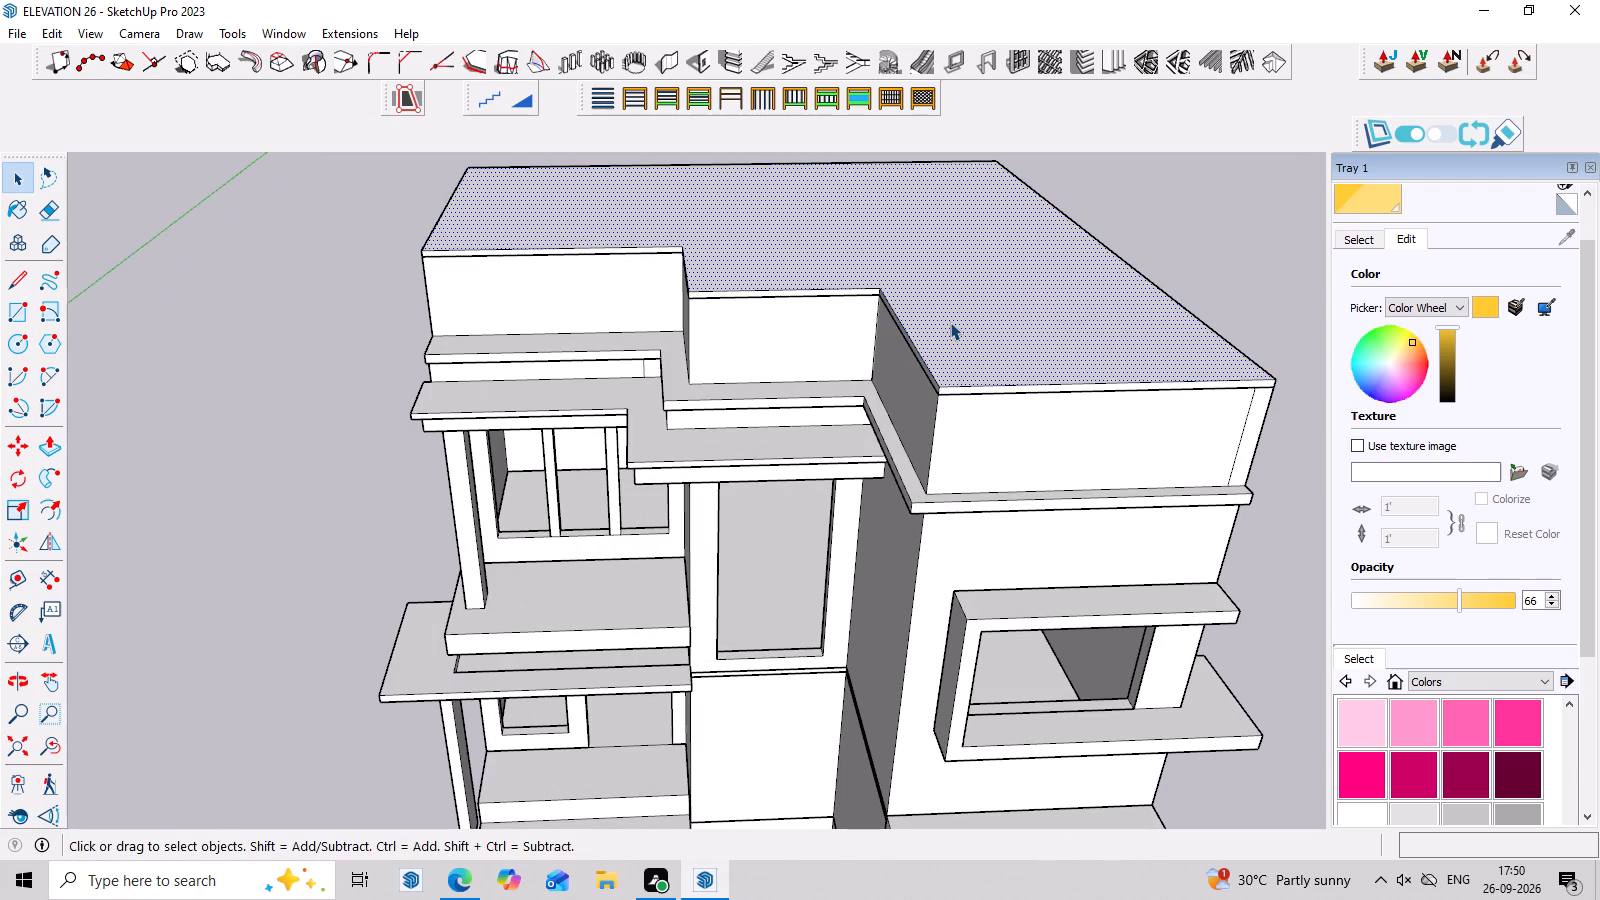
pyautogui.scroll(3, 925, 367)
pyautogui.moveTo(985, 362); pyautogui.dragTo(1029, 346, button='middle')
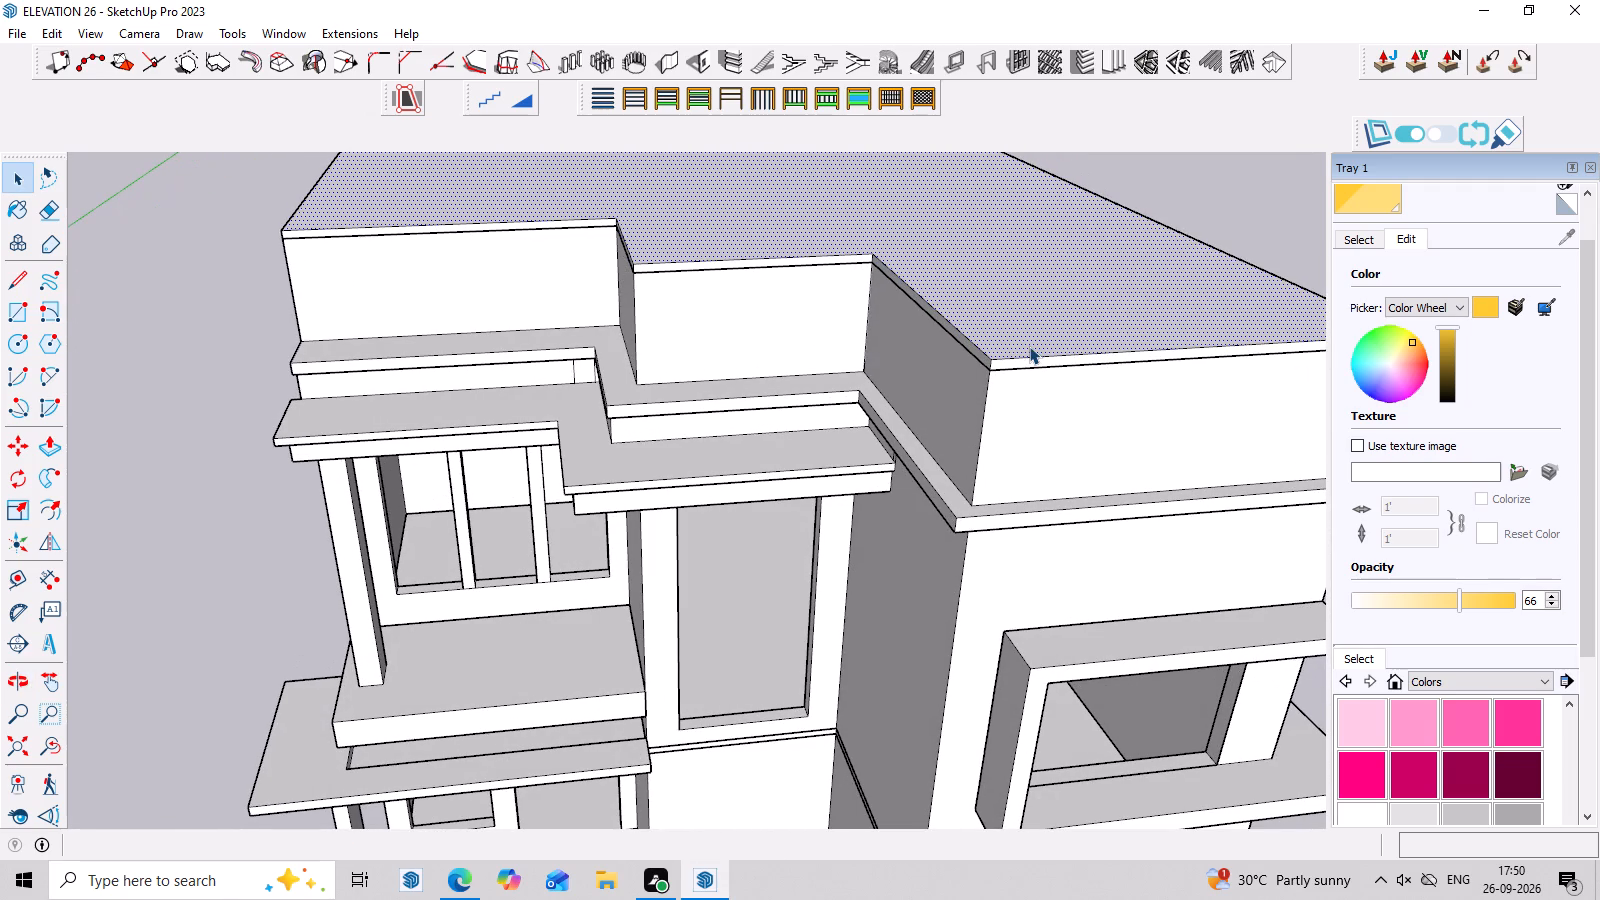
pyautogui.moveTo(1029, 346); pyautogui.dragTo(946, 253, button='middle')
pyautogui.scroll(3, 940, 252)
pyautogui.doubleClick(940, 252)
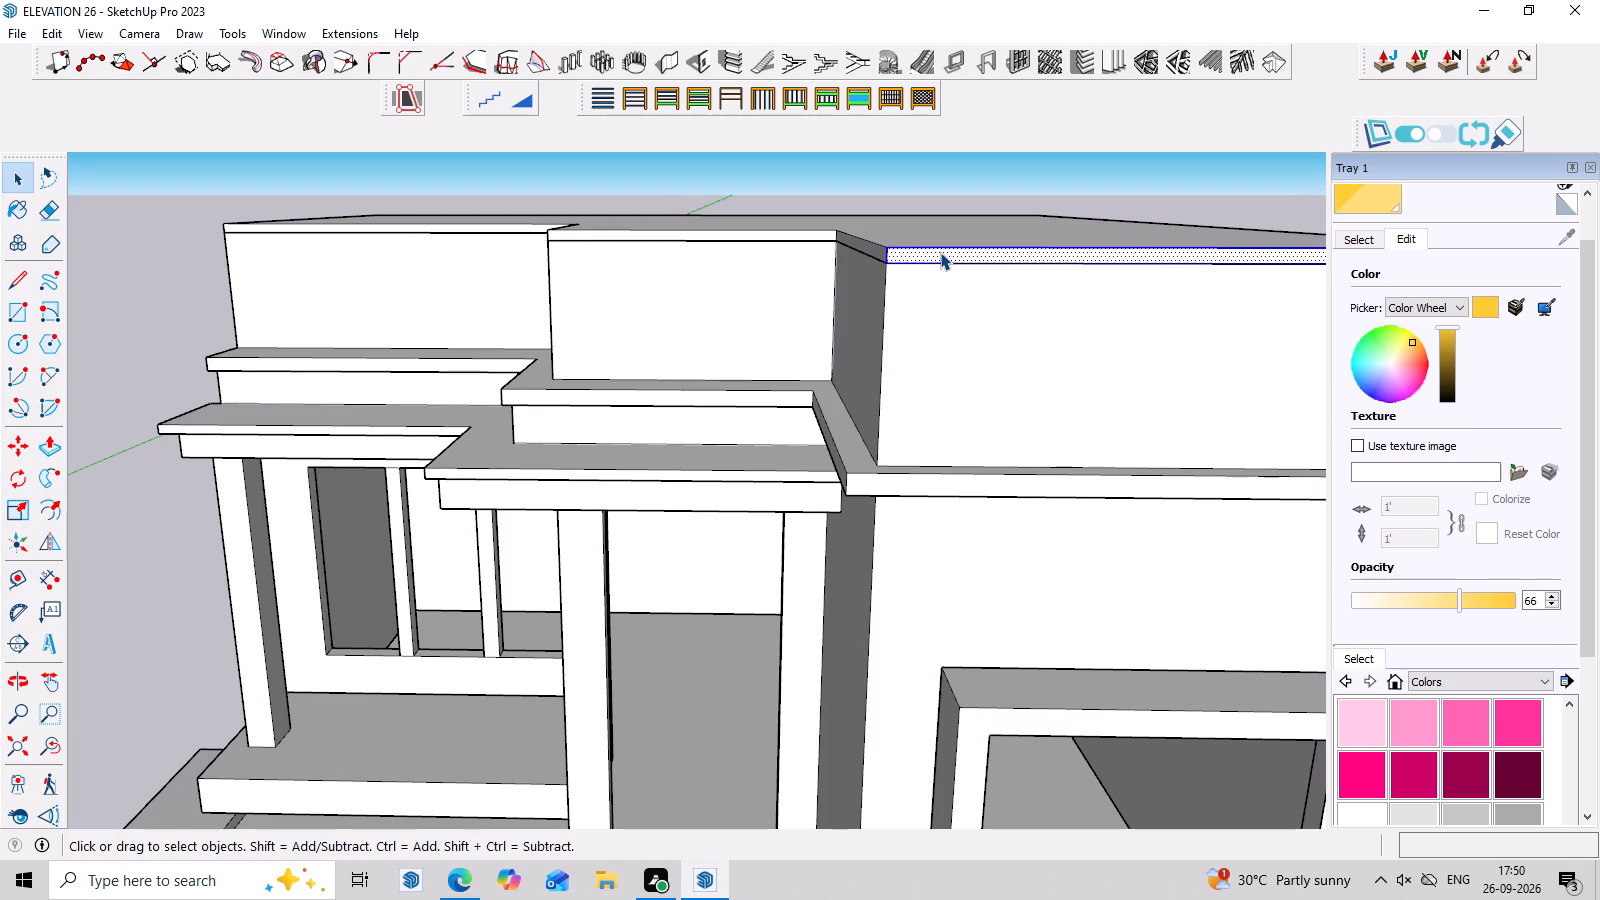
pyautogui.press('p')
pyautogui.click(940, 252)
pyautogui.scroll(-3, 1009, 363)
pyautogui.moveTo(1009, 362); pyautogui.dragTo(992, 301, button='middle')
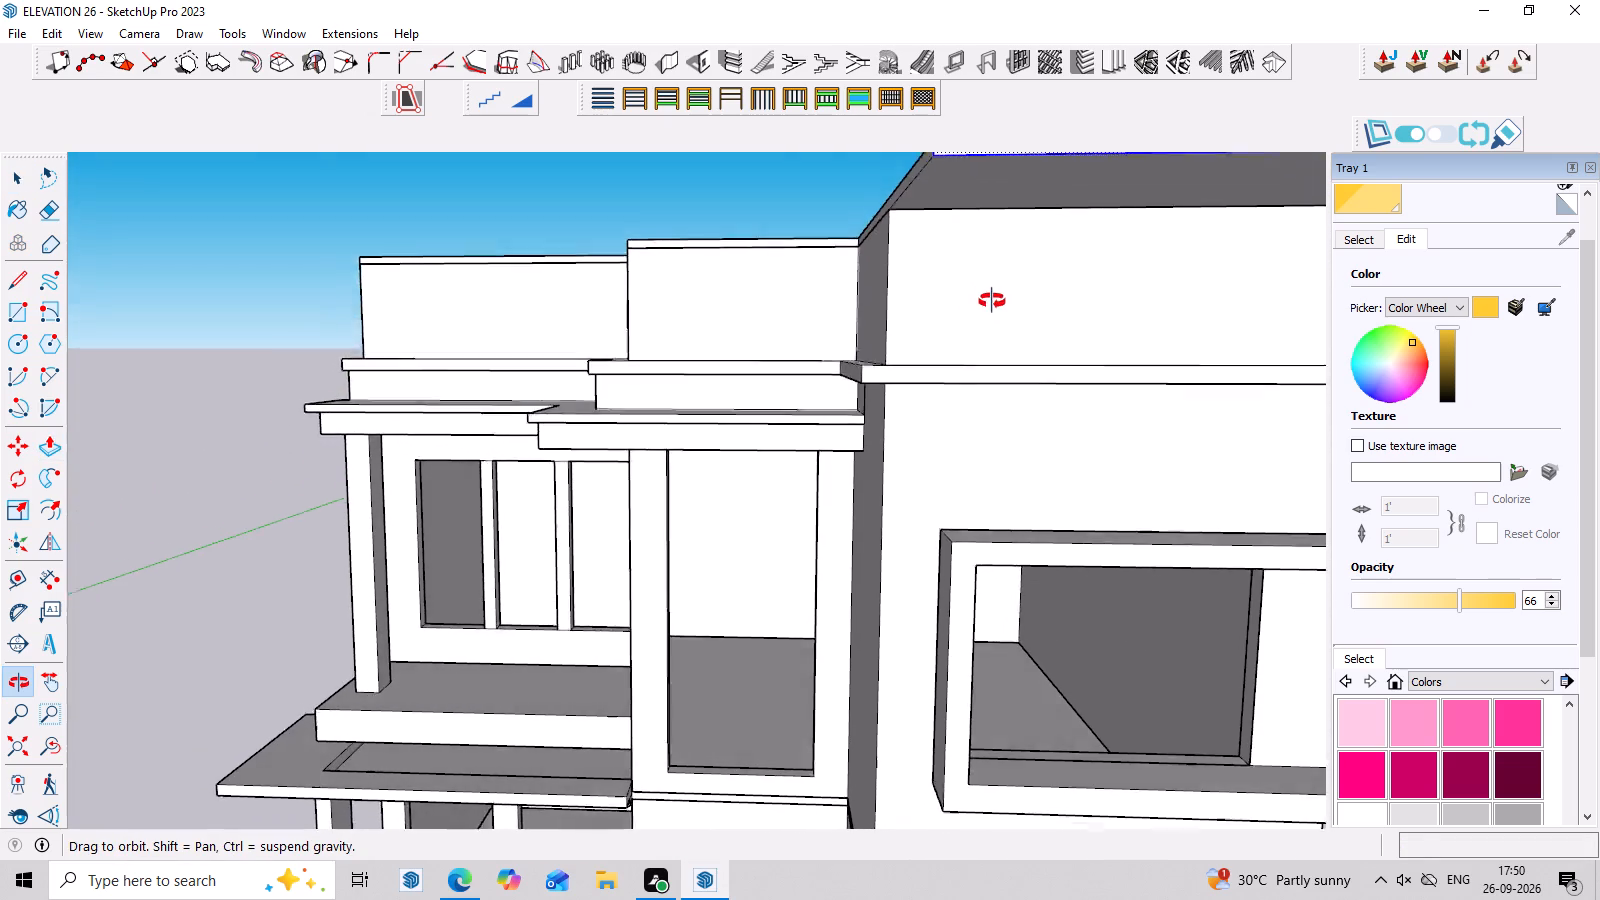
pyautogui.moveTo(992, 301); pyautogui.dragTo(991, 299, button='middle')
pyautogui.scroll(-3, 990, 298)
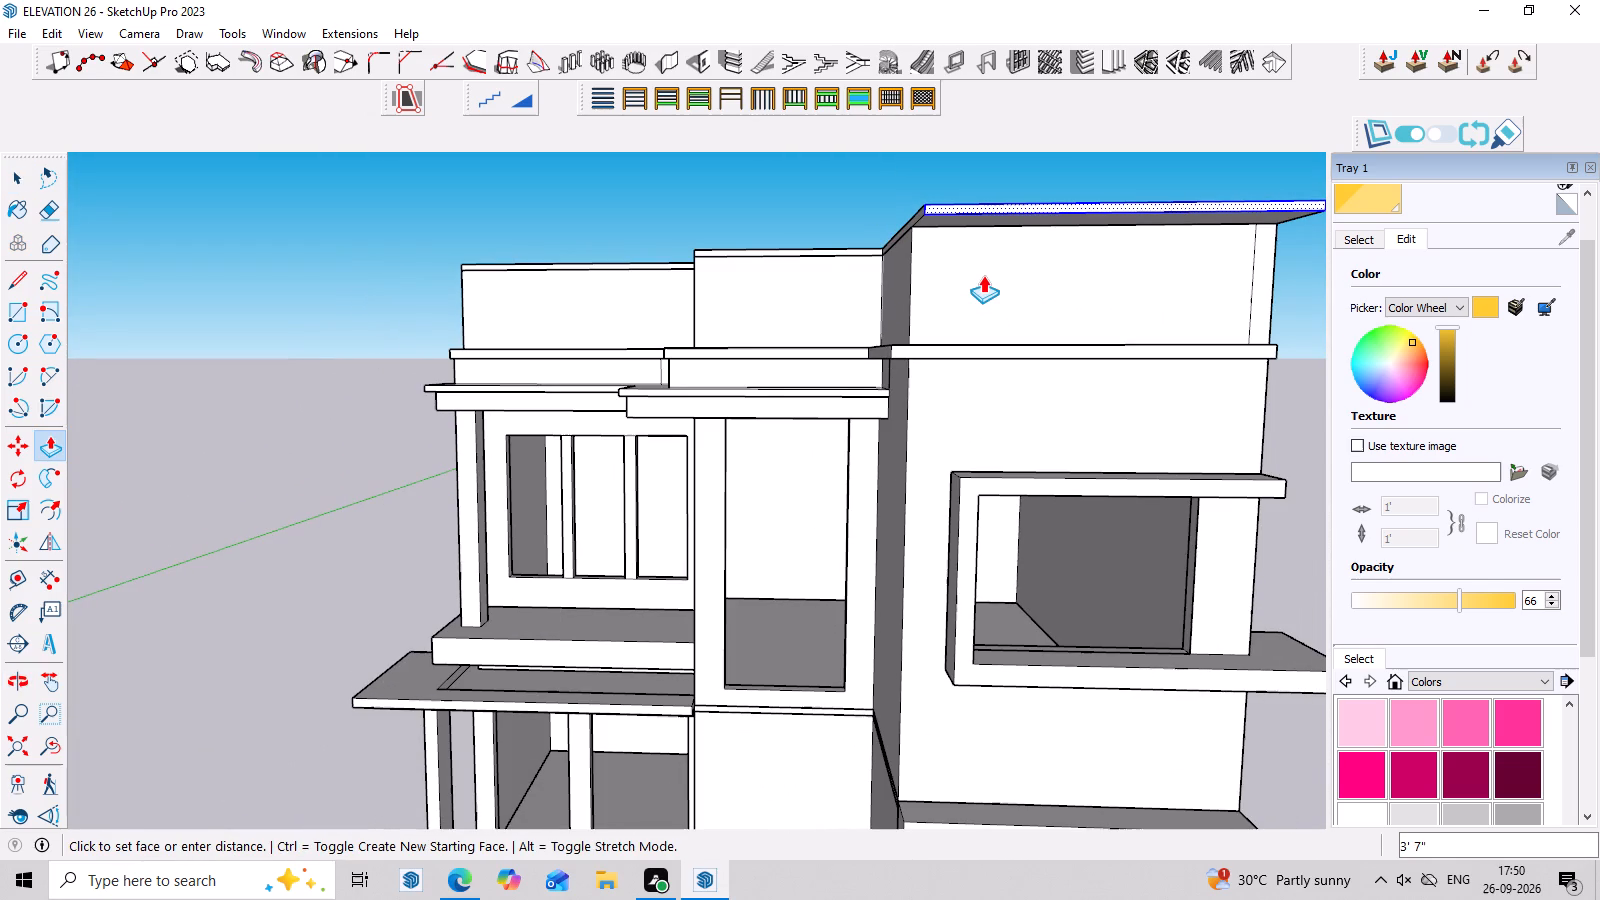
pyautogui.click(983, 275)
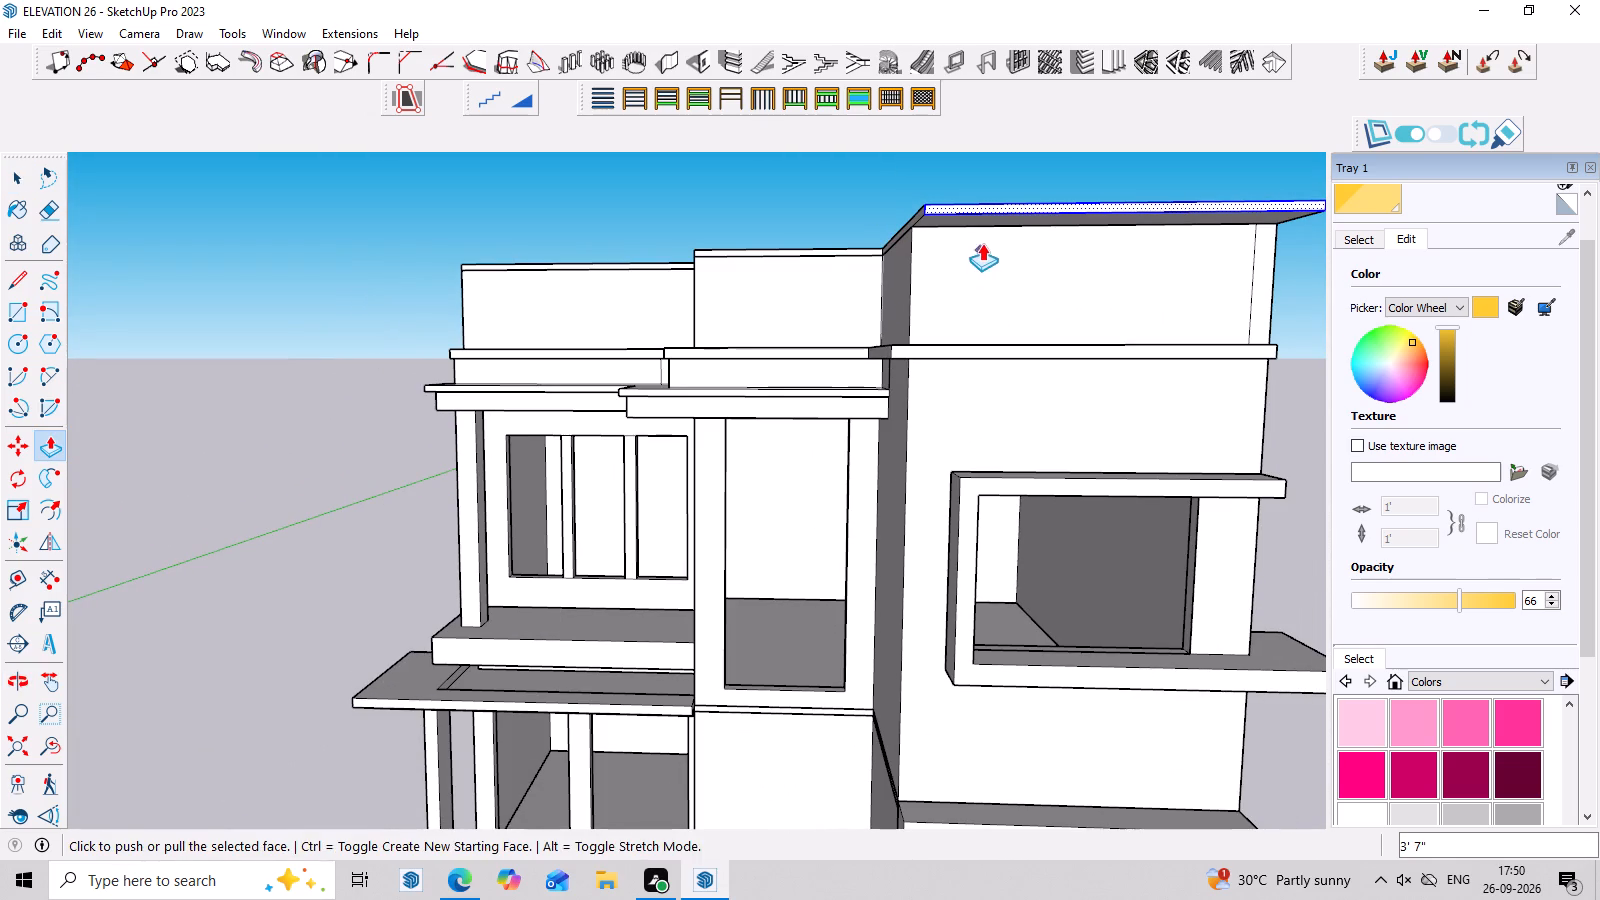
# Push/Pull the slab's inner side edge face on the projecting right-hand section outward by 2' 6".
pyautogui.moveTo(983, 245); pyautogui.dragTo(1065, 409, button='middle')
pyautogui.scroll(2, 904, 344)
pyautogui.moveTo(1006, 399); pyautogui.dragTo(1132, 384, button='middle')
pyautogui.press('space')
pyautogui.doubleClick(1140, 361)
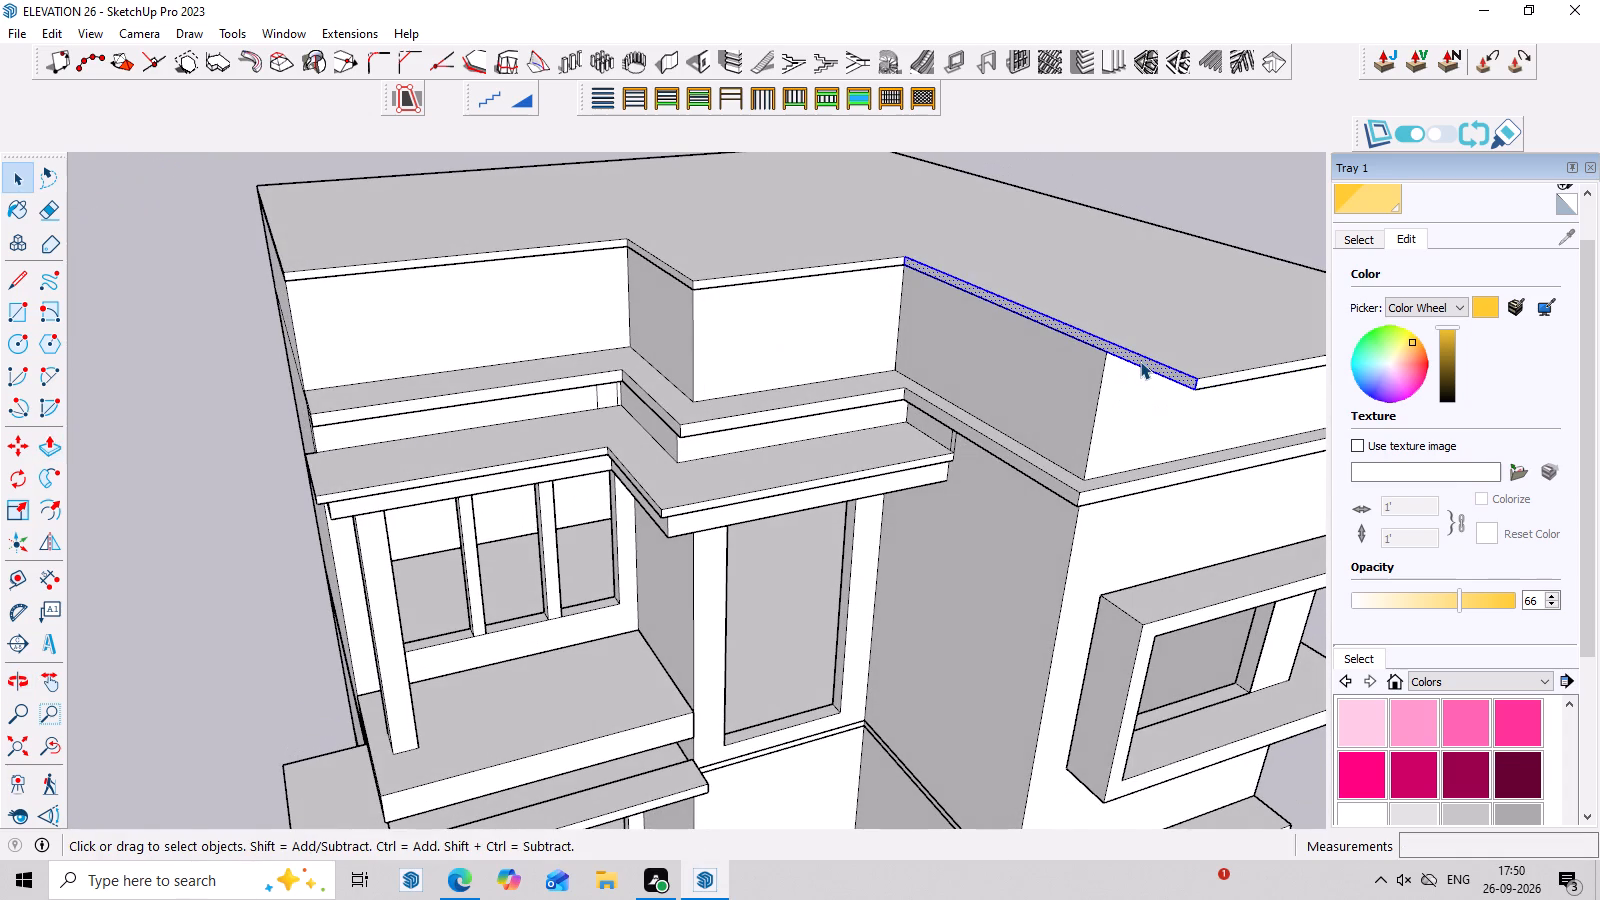
pyautogui.press('p')
pyautogui.click(1140, 361)
pyautogui.click(1078, 389)
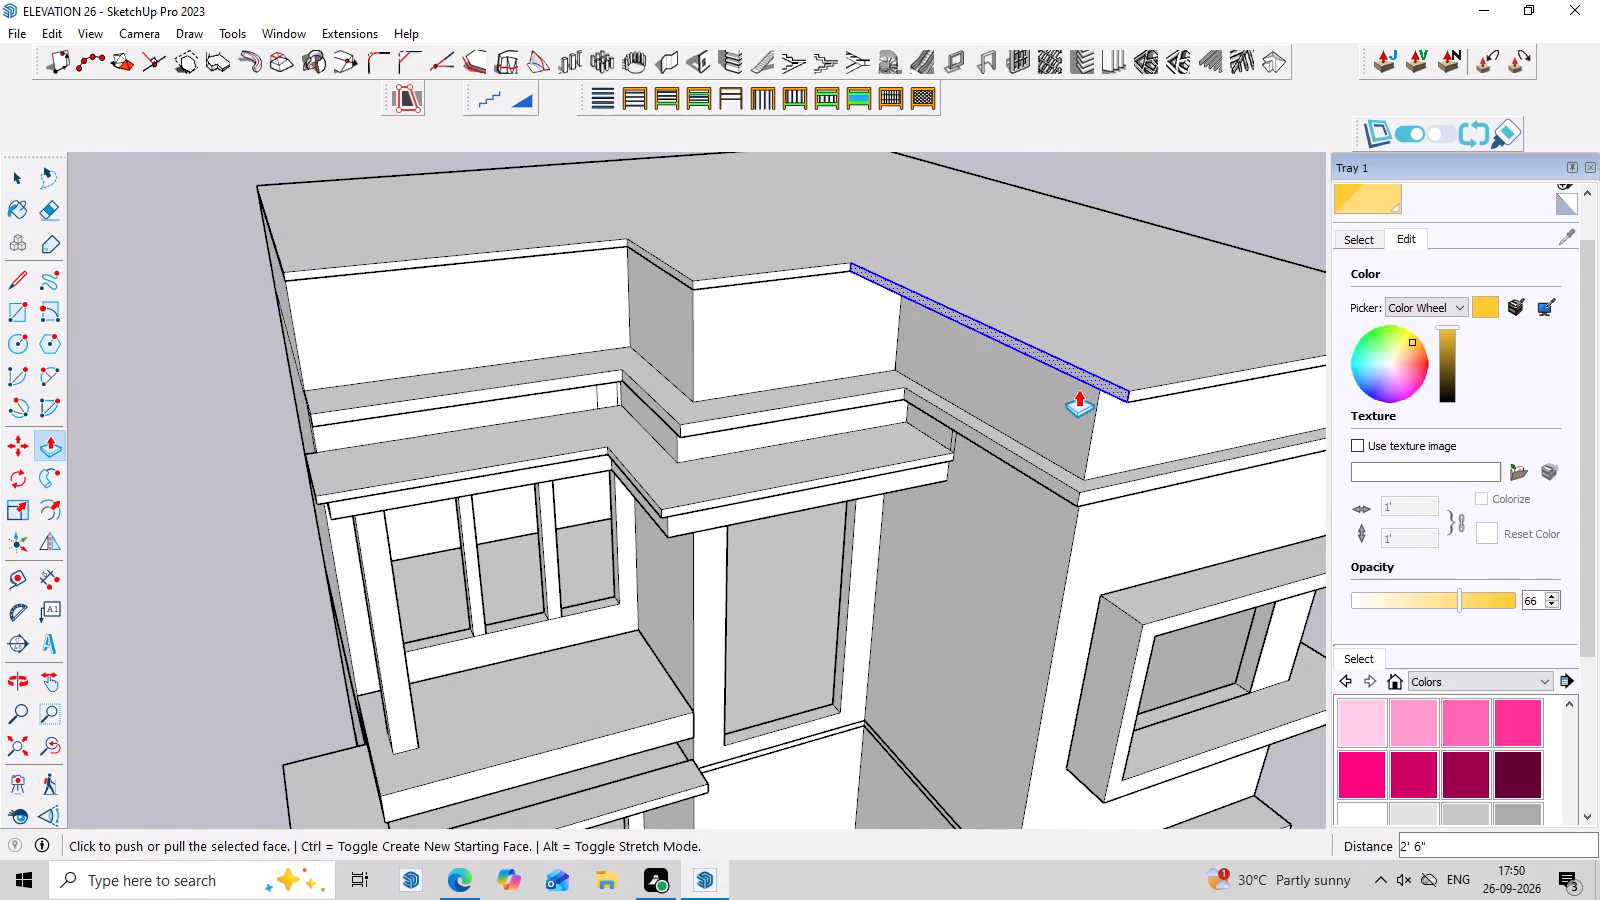
# Push/Pull the roof slab's front edge face above the middle section outward by about 2' 2".
pyautogui.scroll(3, 754, 286)
pyautogui.press('space')
pyautogui.doubleClick(752, 273)
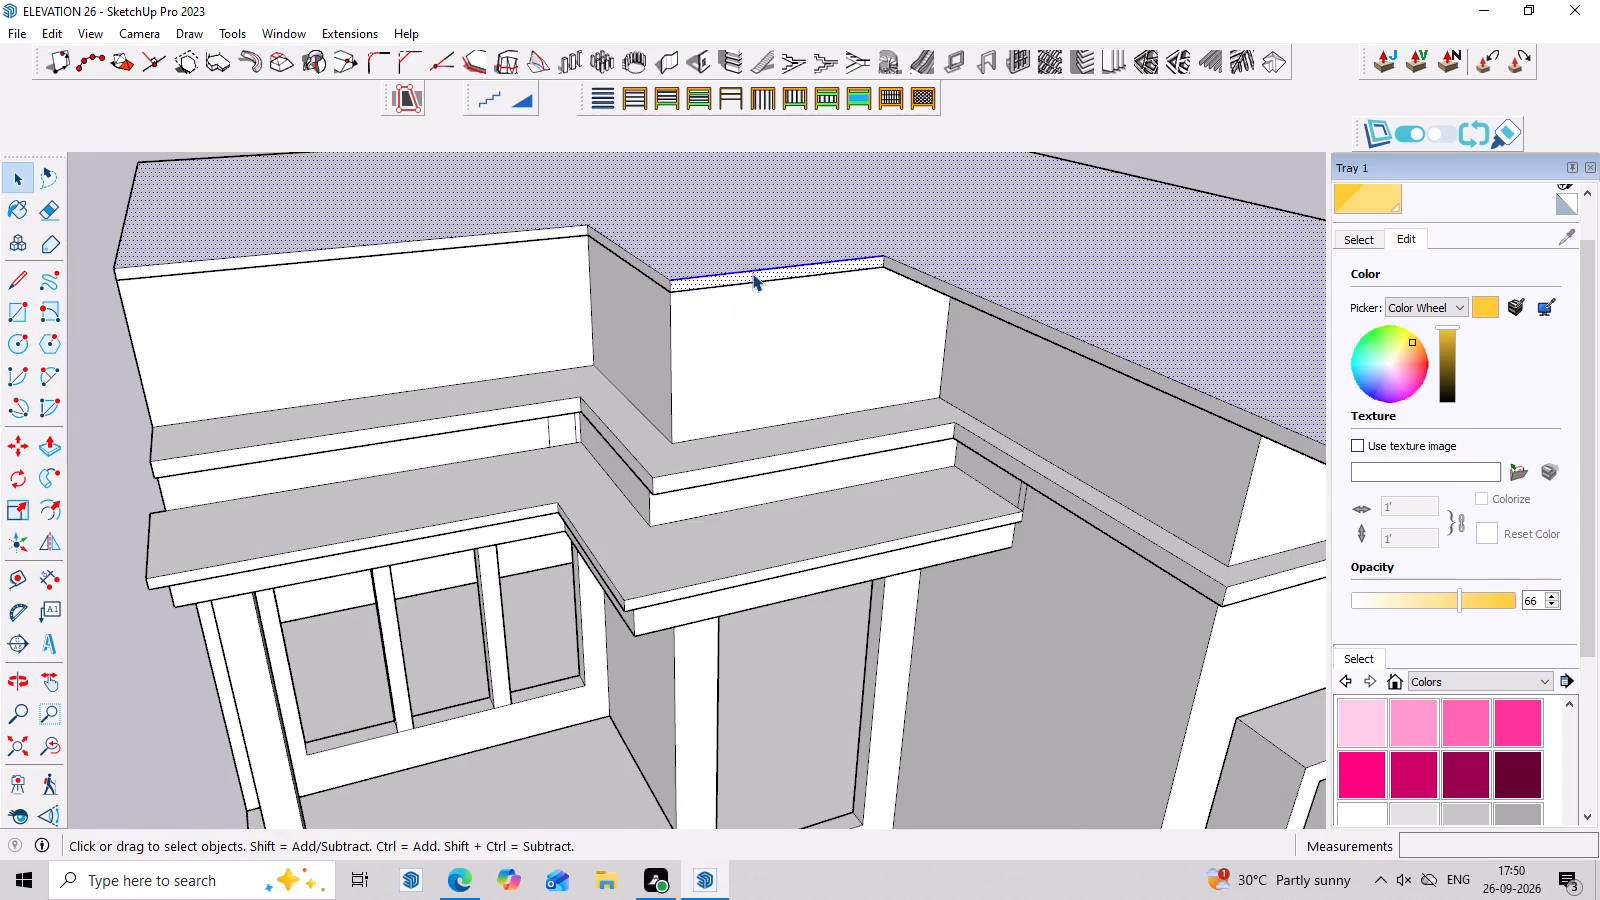
pyautogui.click(752, 273)
pyautogui.click(754, 273)
pyautogui.click(754, 281)
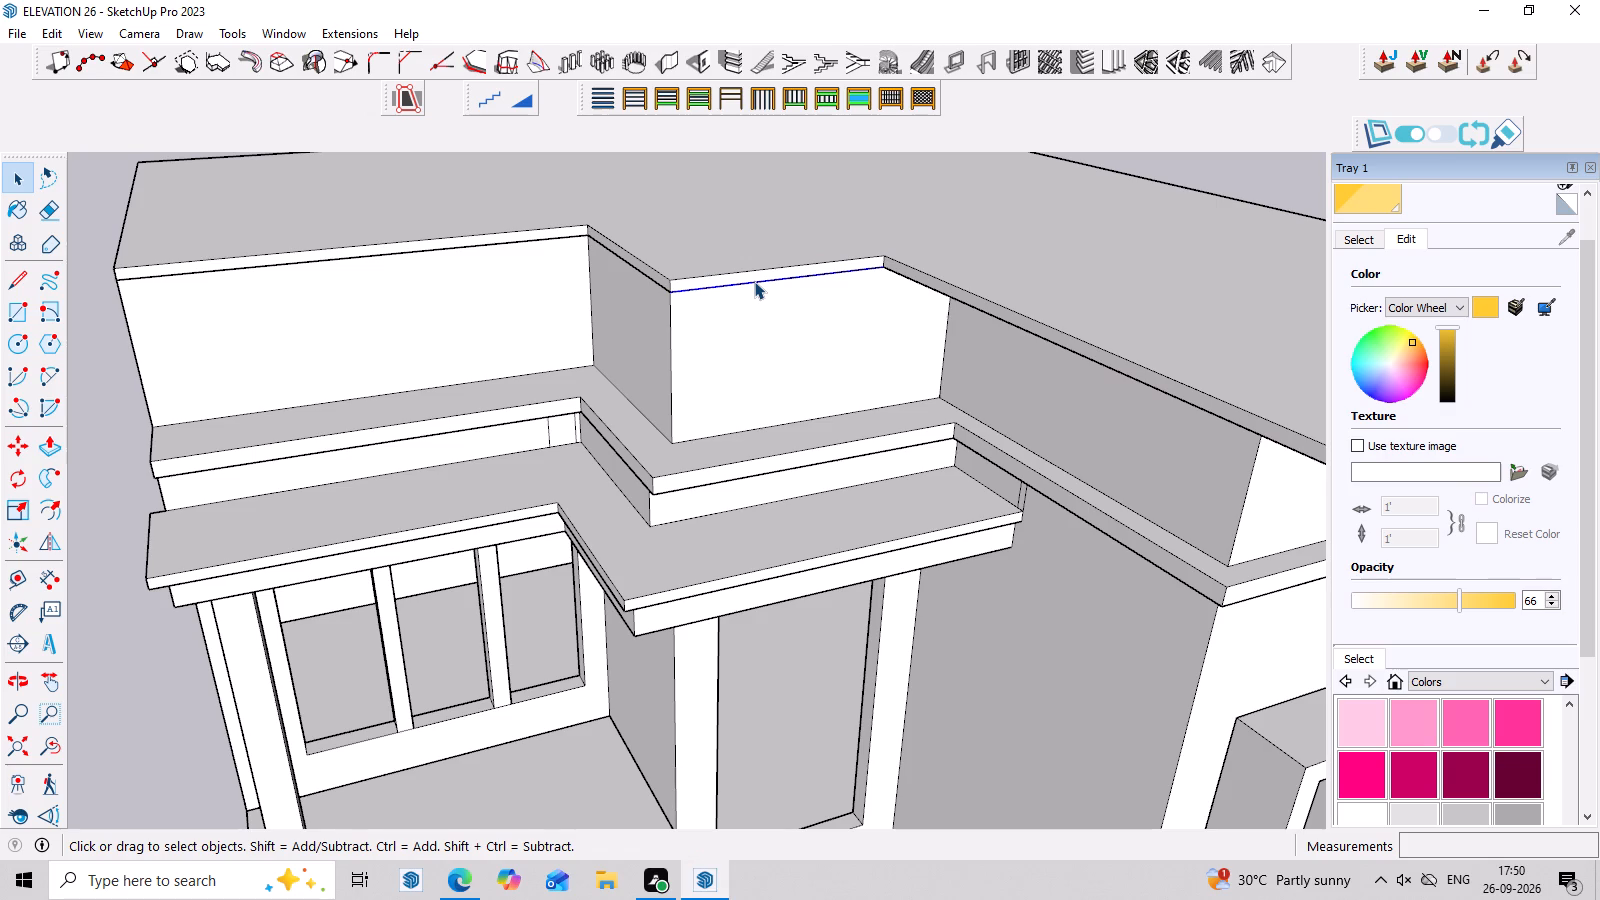
pyautogui.click(754, 277)
pyautogui.scroll(3, 754, 277)
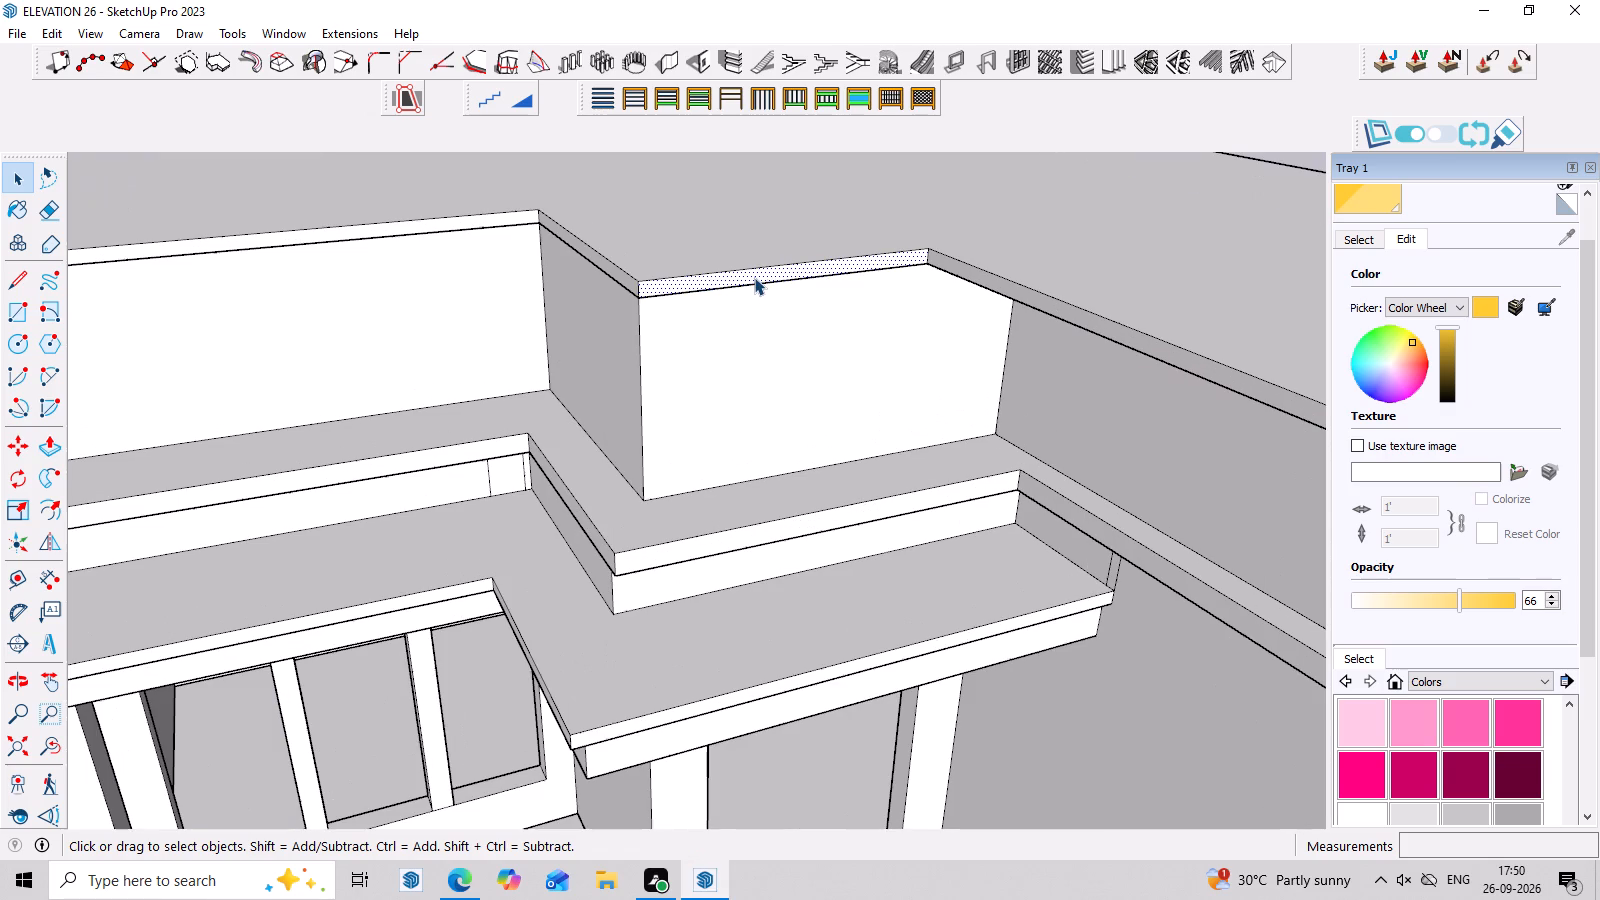
pyautogui.press('p')
pyautogui.click(754, 277)
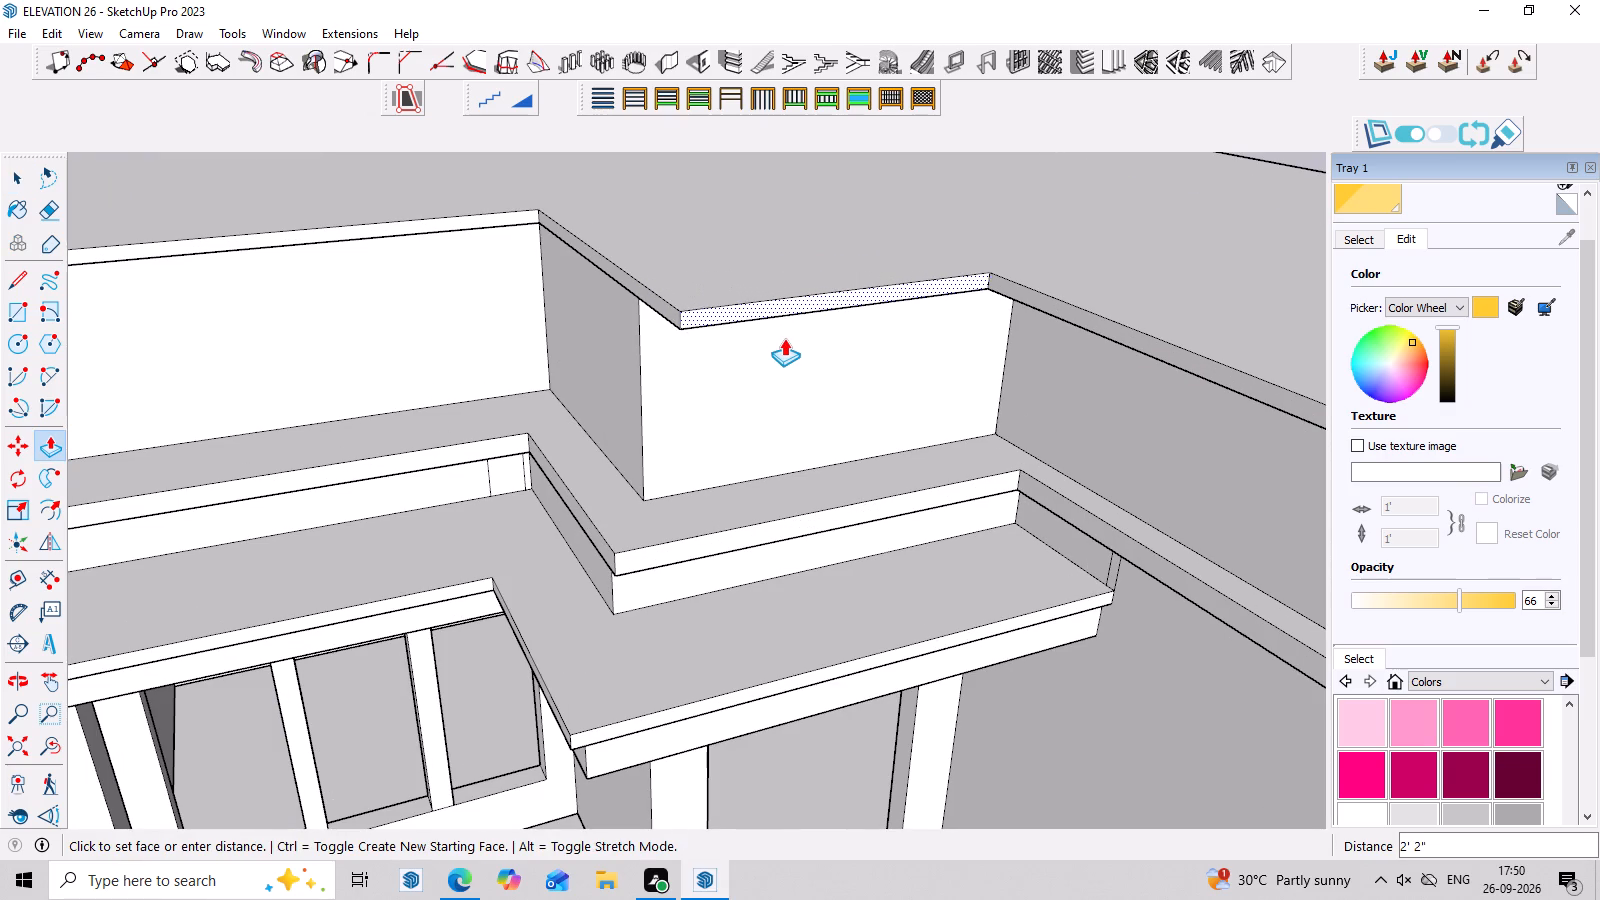
pyautogui.click(784, 340)
# Push/Pull the slab's side edge face at the step between the middle and left sections outward past the wall.
pyautogui.press('space')
pyautogui.click(628, 280)
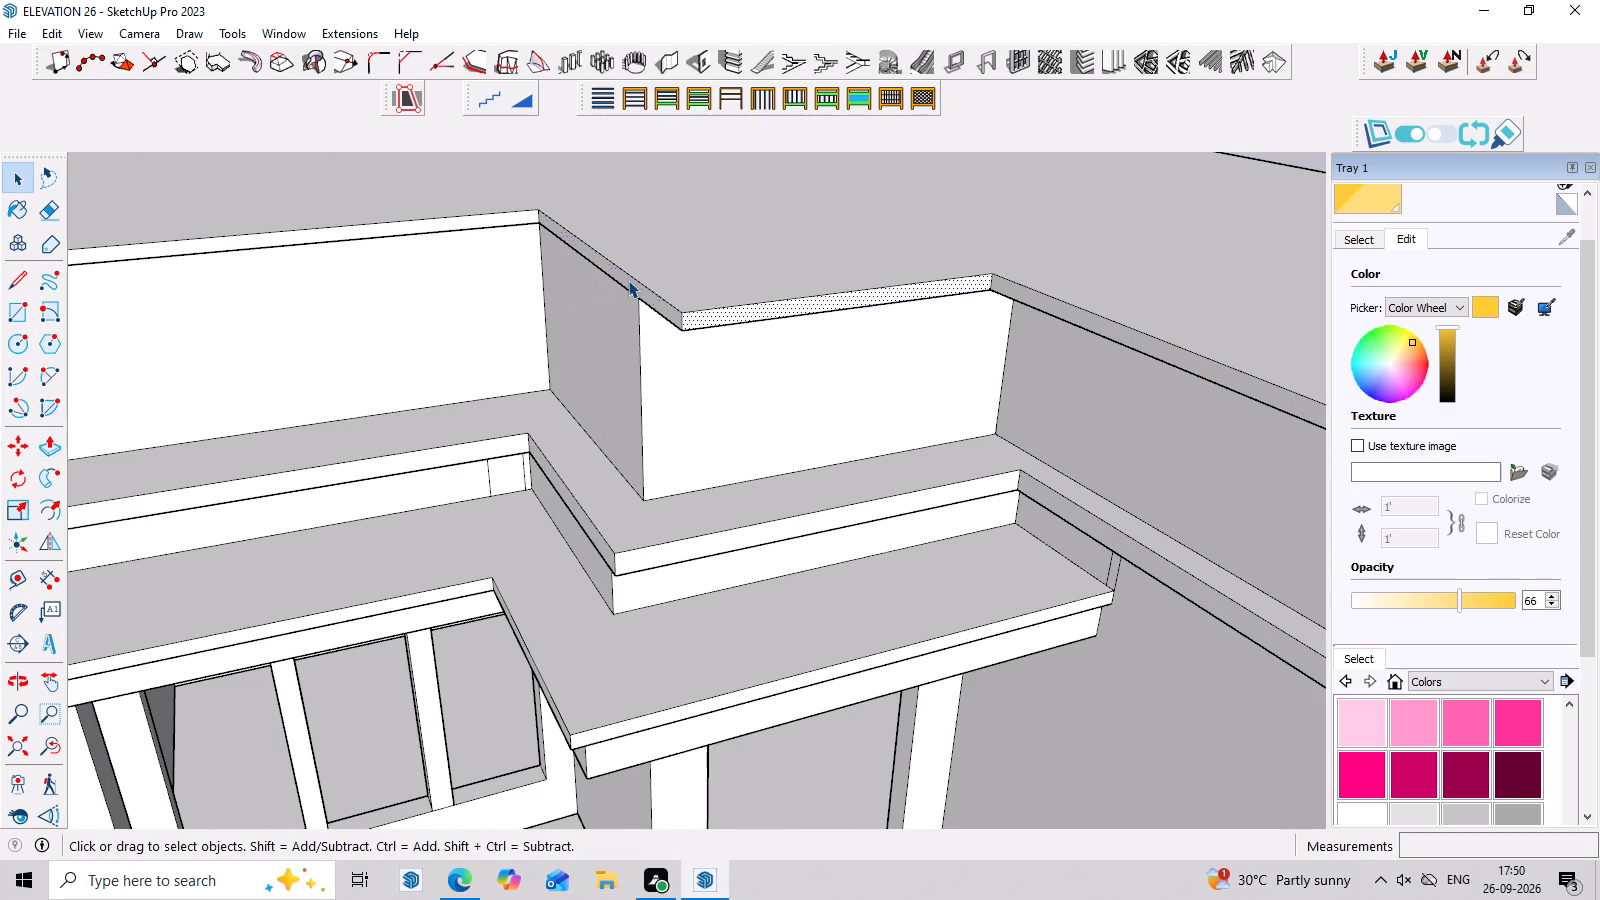
pyautogui.press('p')
pyautogui.doubleClick(628, 280)
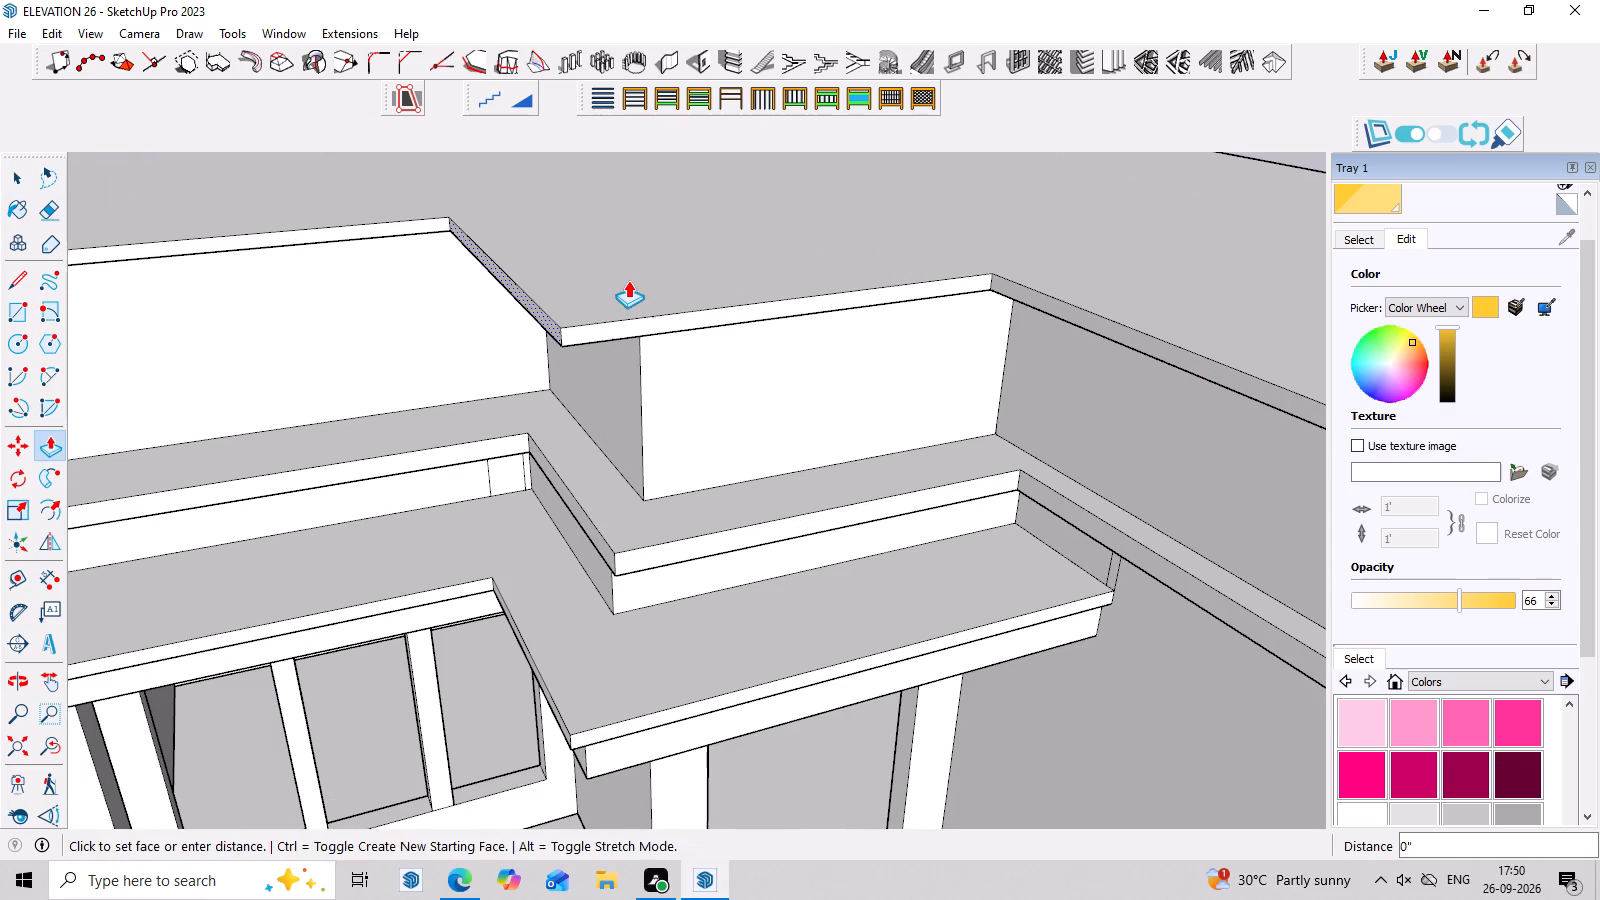
pyautogui.scroll(-3, 628, 280)
pyautogui.scroll(3, 391, 261)
pyautogui.click(388, 240)
# Extend the roof slab's front edge face over the left section outward by repeating the Push/Pull.
pyautogui.press('space')
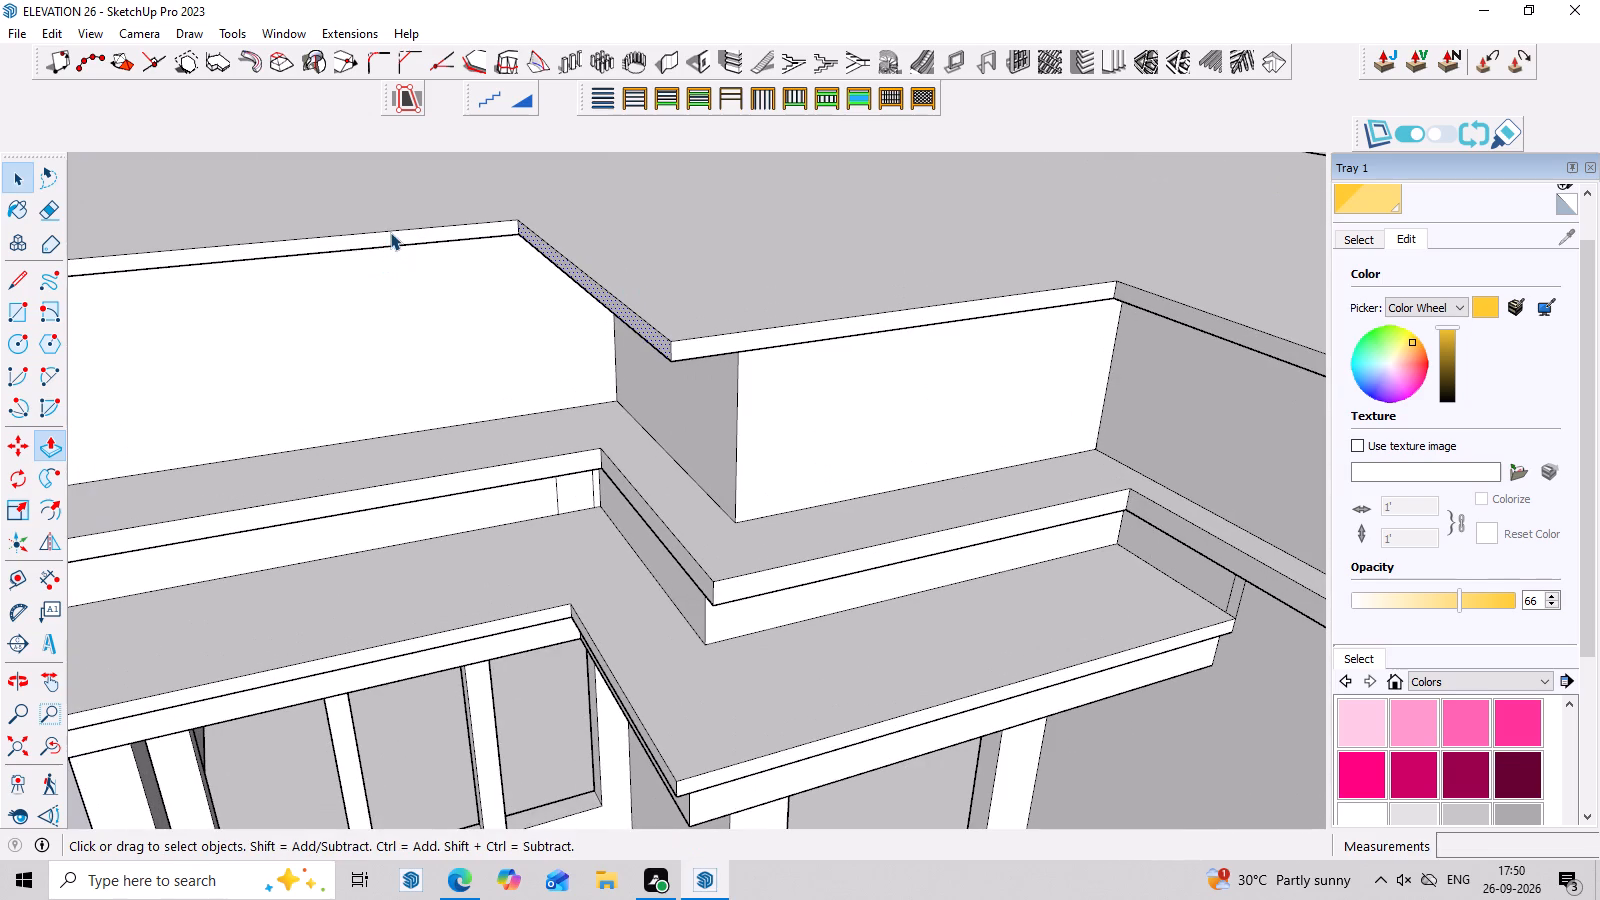
pyautogui.click(390, 232)
pyautogui.click(394, 238)
pyautogui.press('p')
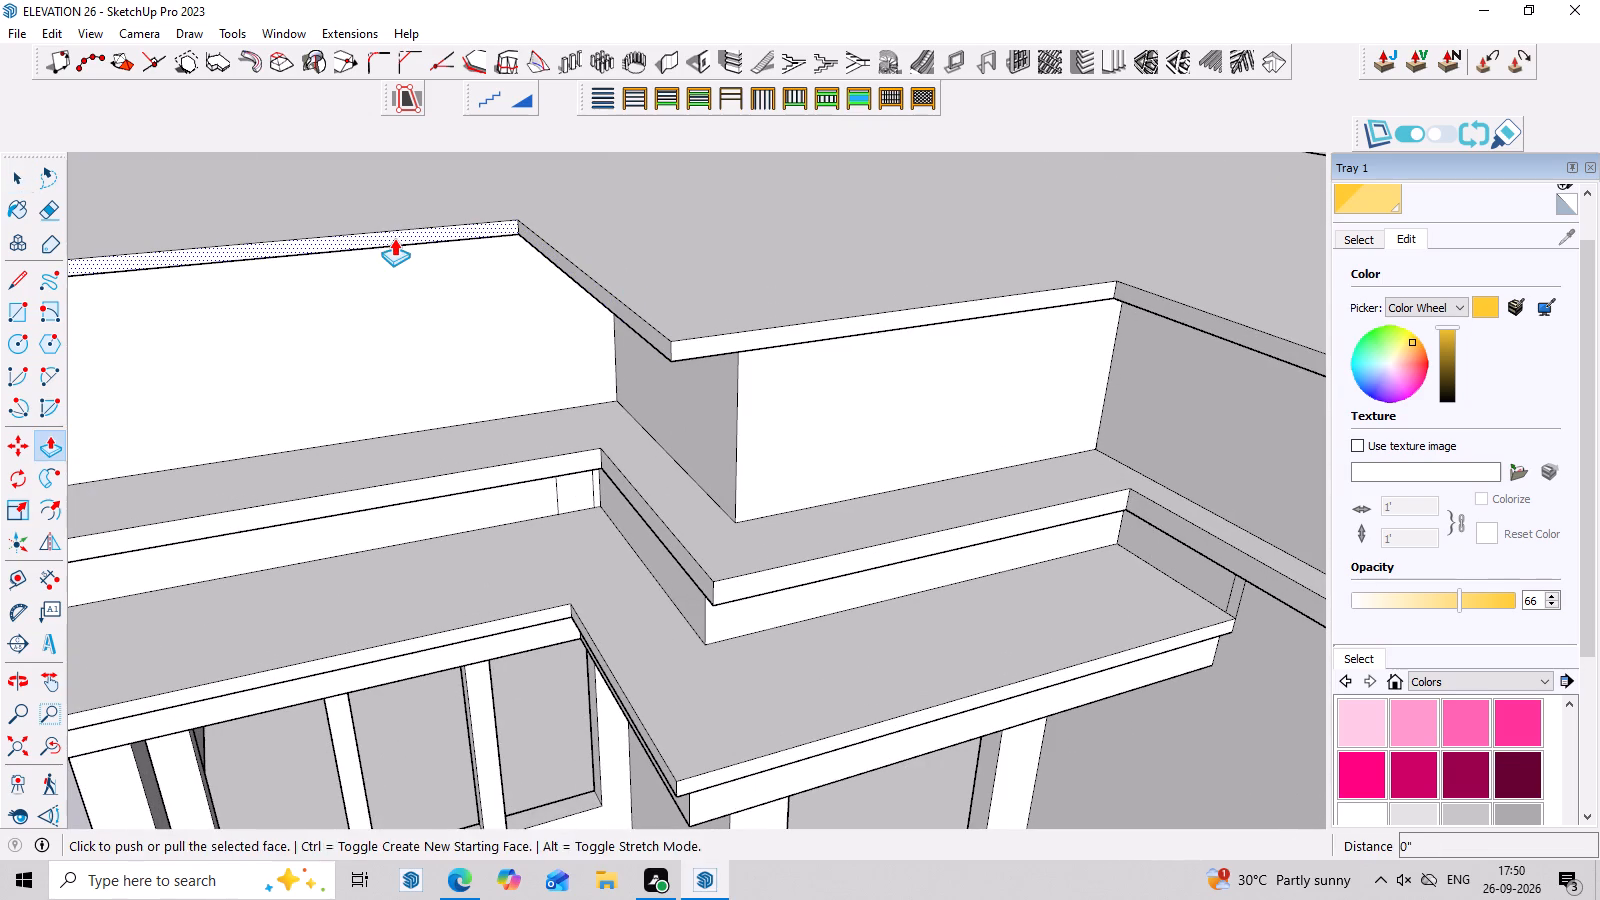
pyautogui.doubleClick(394, 238)
# Extend the roof slab's long outer edge face along the house's right side wall by repeating the Push/Pull.
pyautogui.scroll(-10, 413, 257)
pyautogui.moveTo(978, 480); pyautogui.dragTo(1054, 399, button='middle')
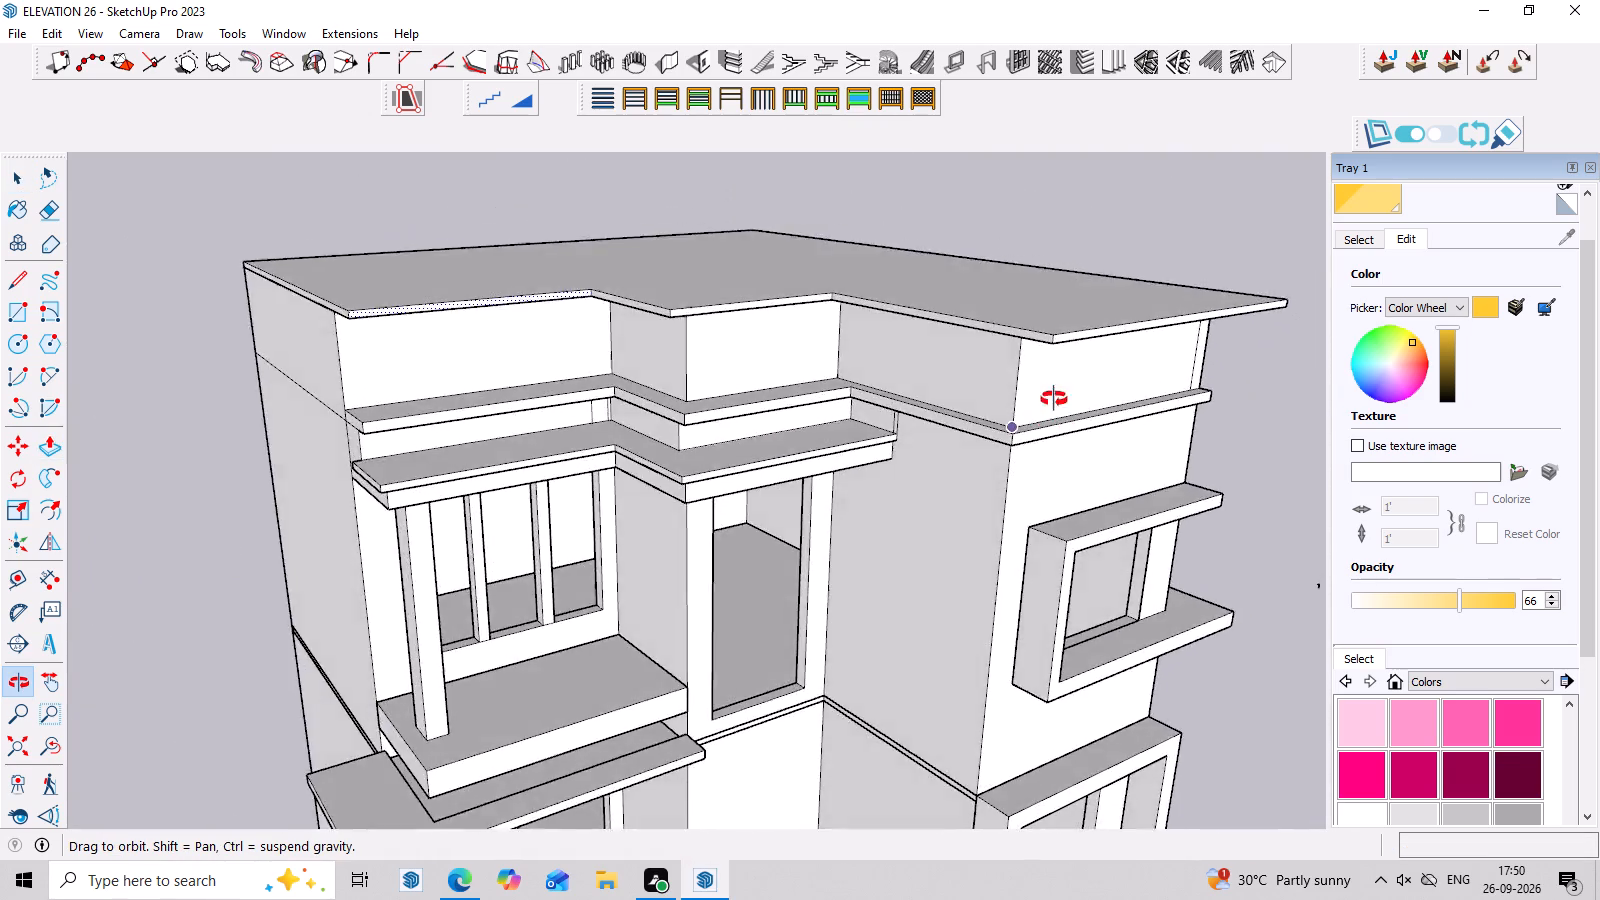
pyautogui.moveTo(1054, 399); pyautogui.dragTo(295, 422, button='middle')
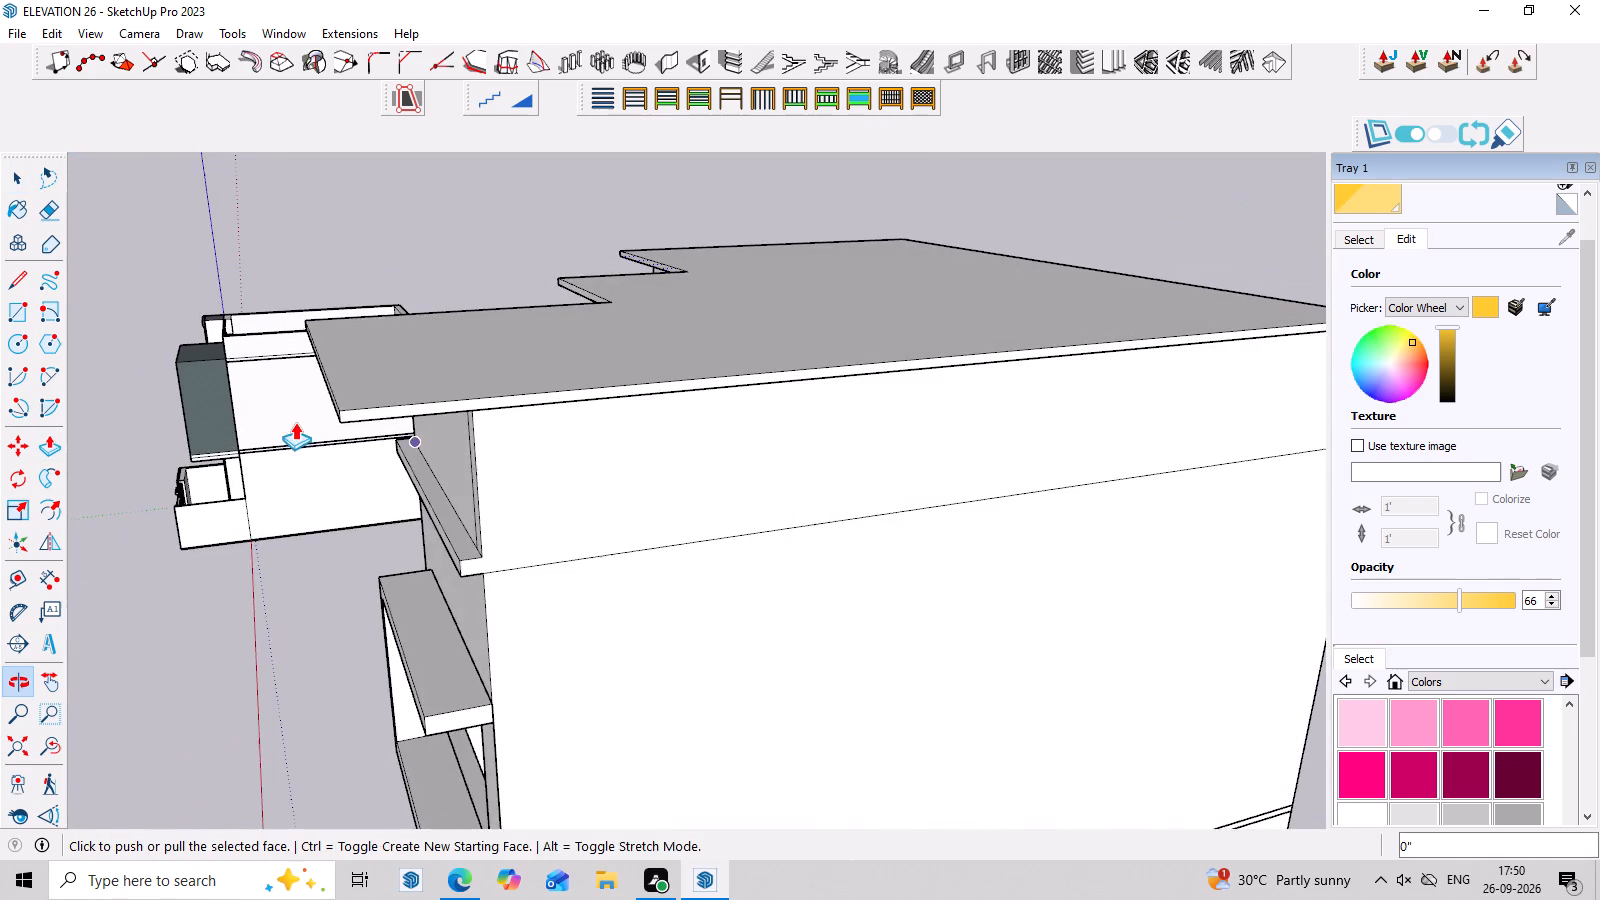
pyautogui.scroll(2, 405, 394)
pyautogui.press('space')
pyautogui.click(553, 401)
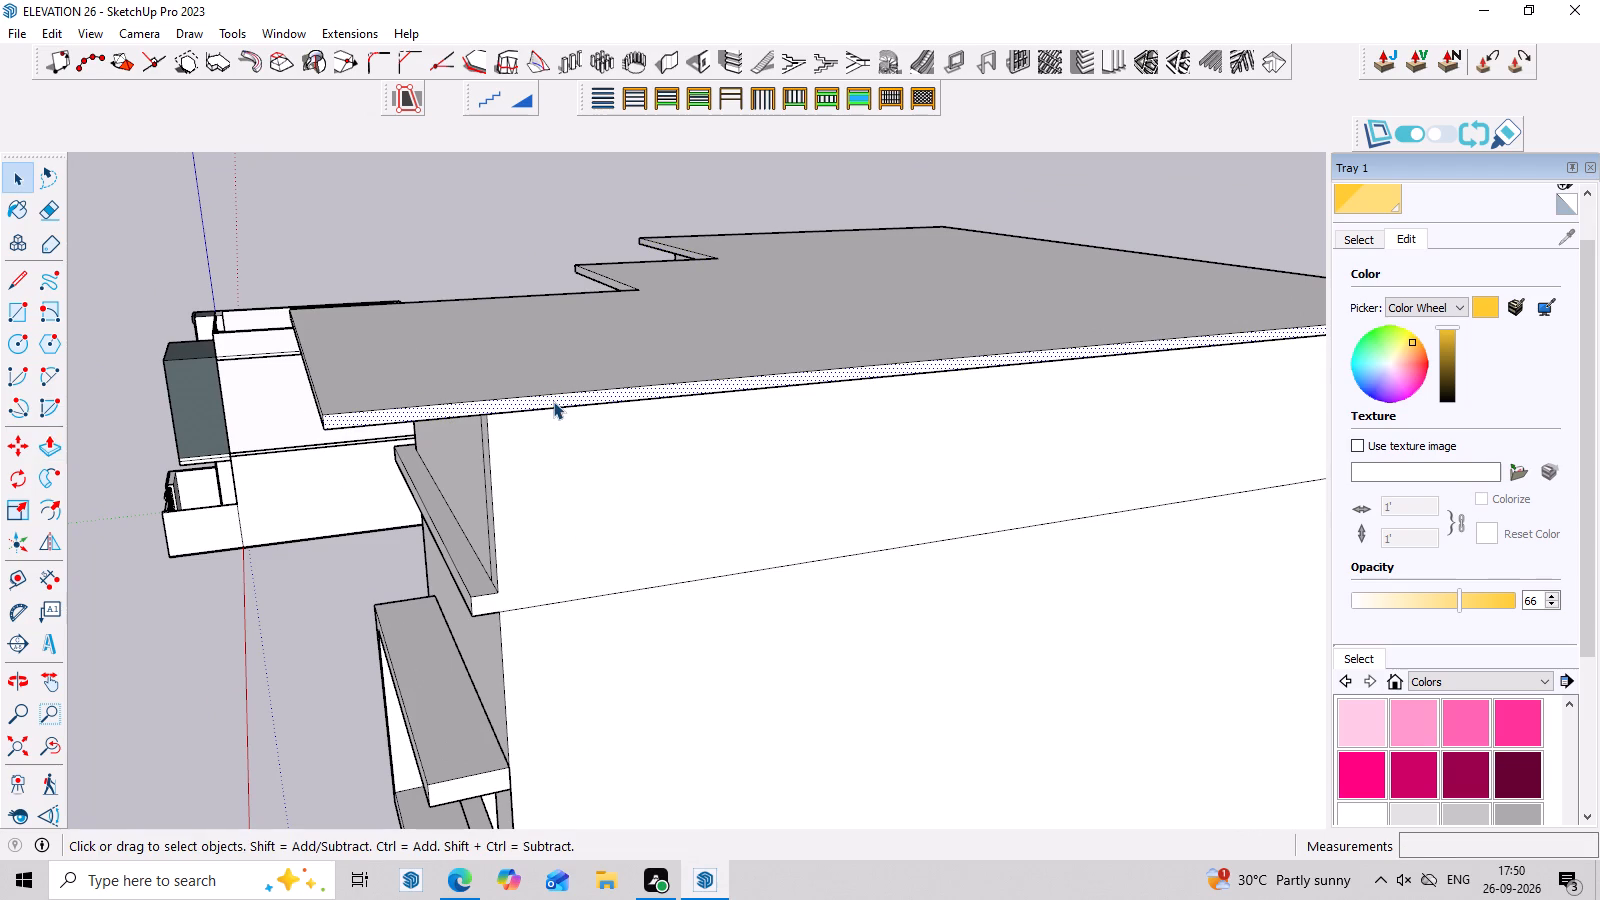
pyautogui.press('p')
pyautogui.doubleClick(553, 401)
# Extend the roof slab's rear edge face beyond the back wall by repeating the Push/Pull.
pyautogui.scroll(-6, 553, 401)
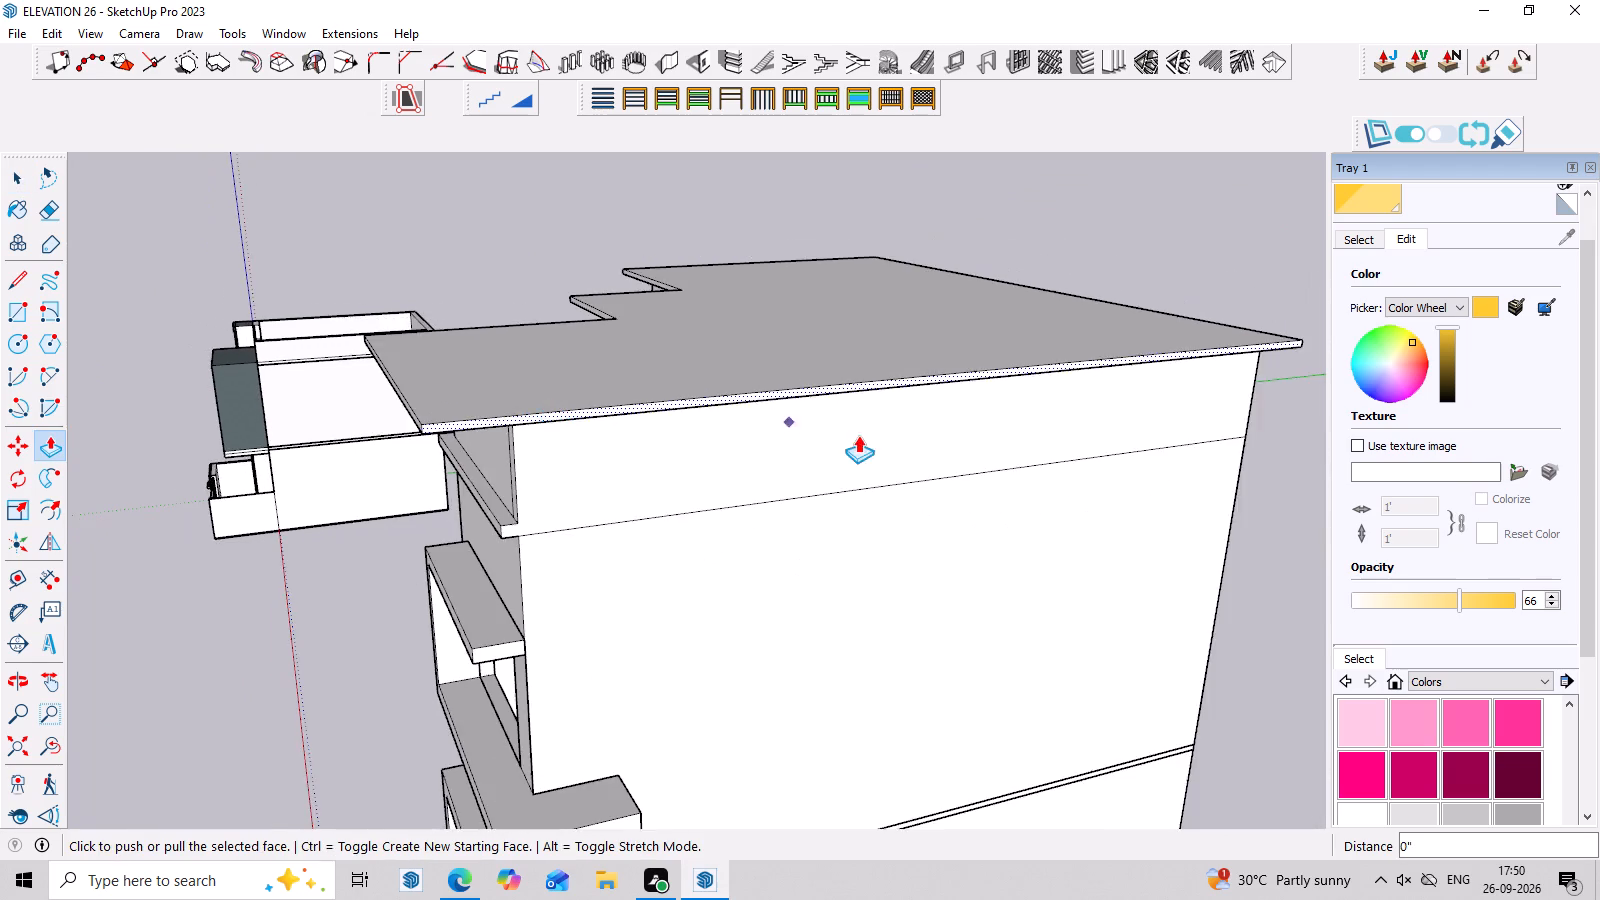
pyautogui.moveTo(859, 435); pyautogui.dragTo(318, 471, button='middle')
pyautogui.scroll(2, 555, 428)
pyautogui.press('space')
pyautogui.scroll(3, 560, 463)
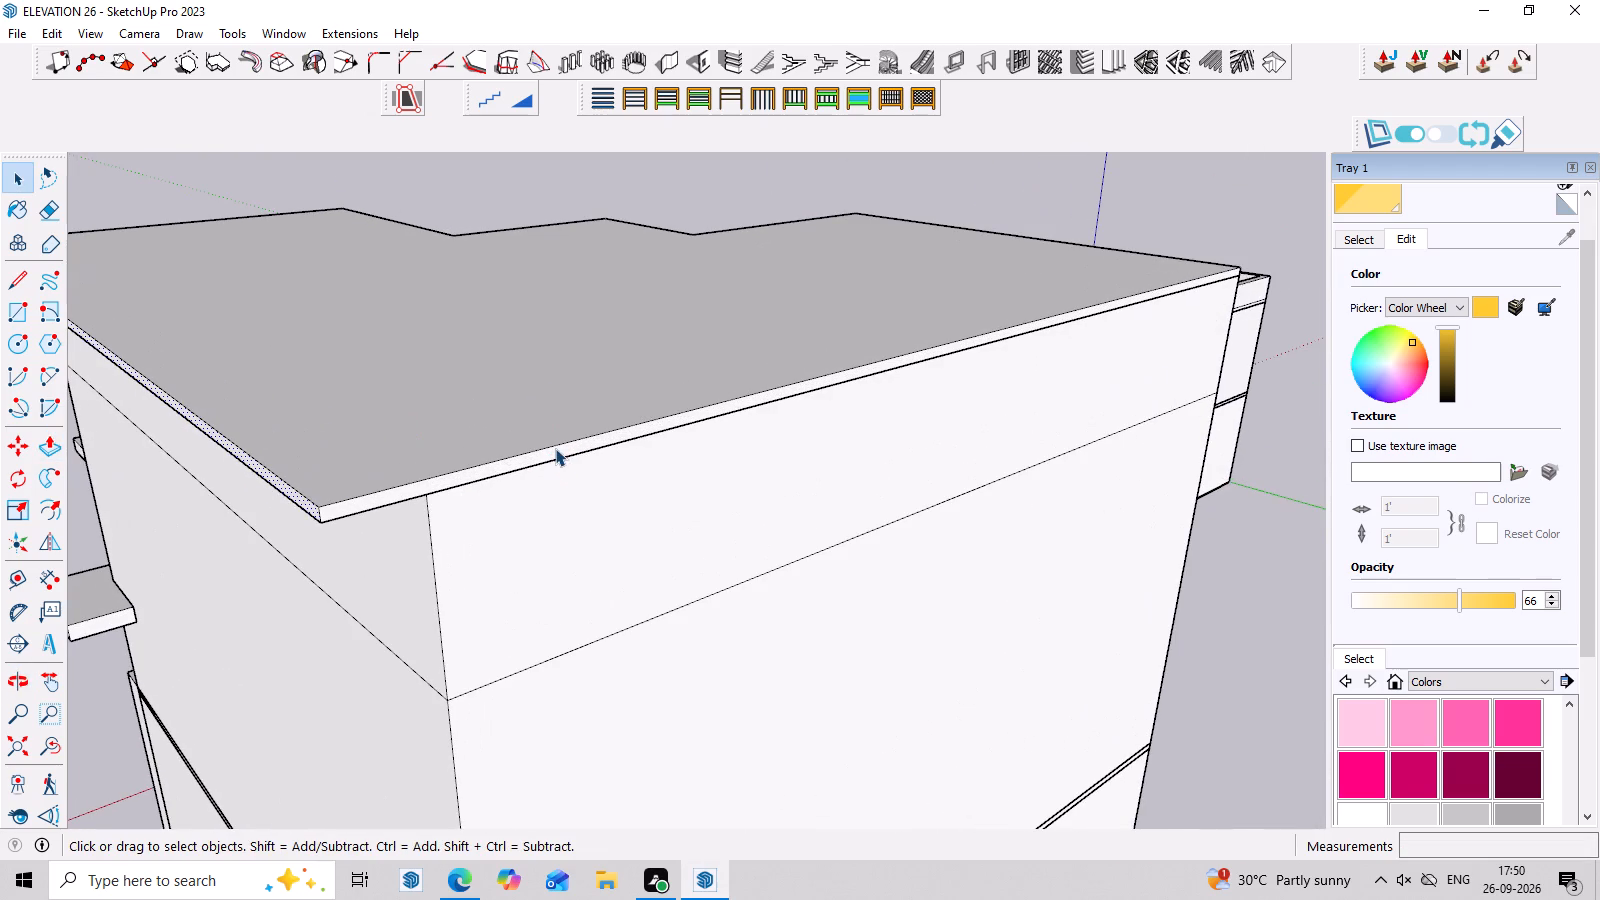
pyautogui.click(555, 448)
pyautogui.click(556, 454)
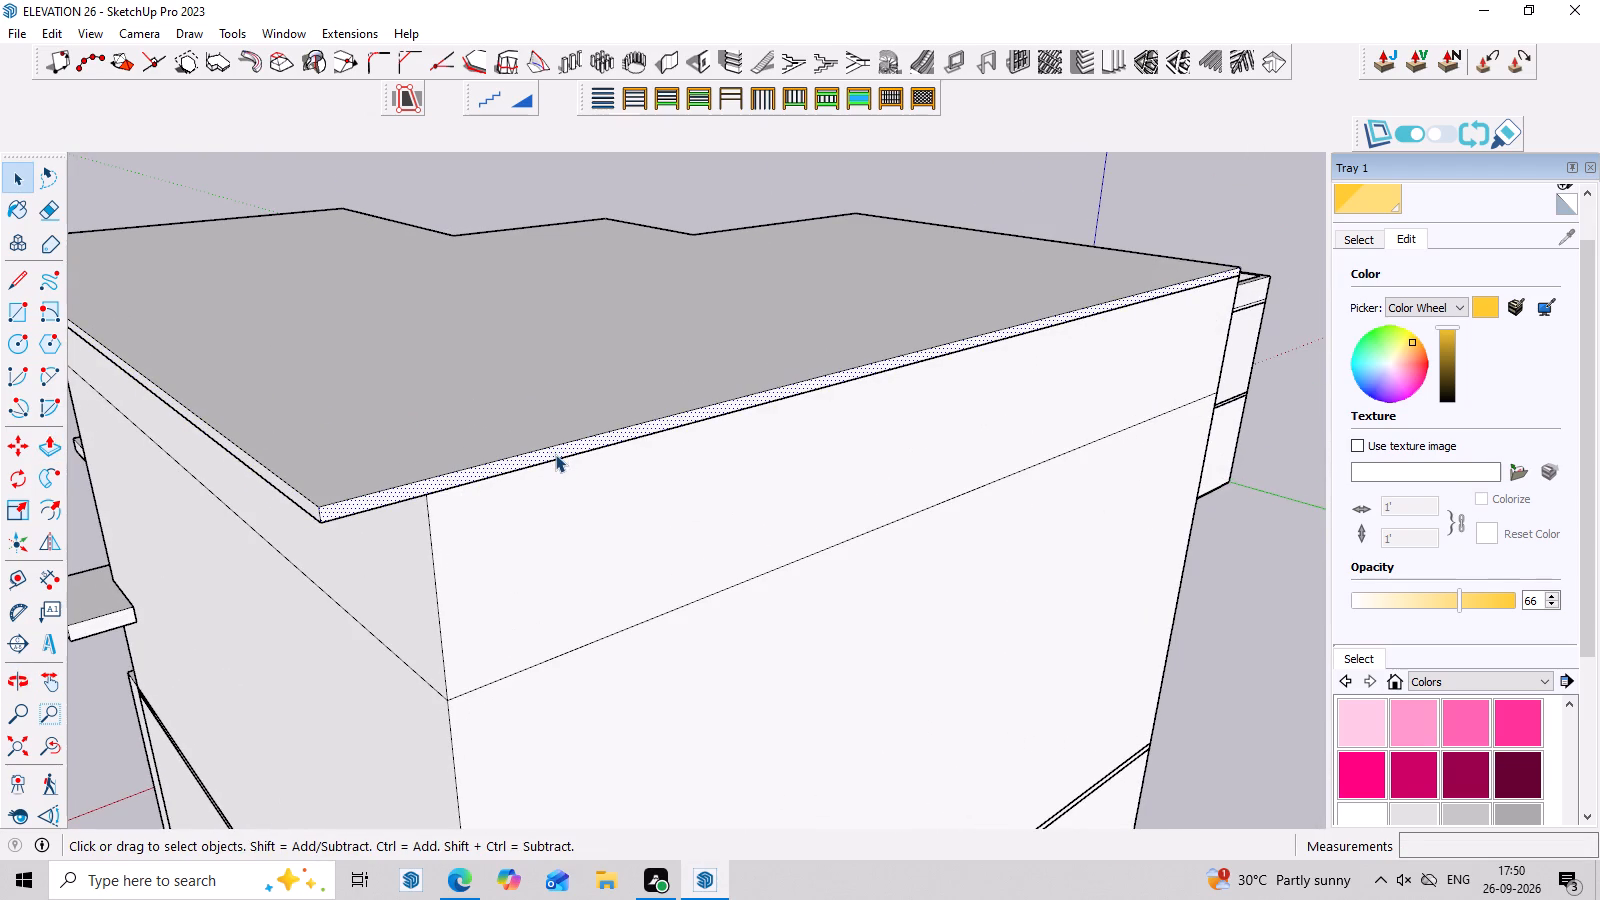
pyautogui.press('p')
pyautogui.doubleClick(555, 454)
# Inspect the roof slab overhangs and front elevation of the white house from several angles.
pyautogui.scroll(-7, 267, 428)
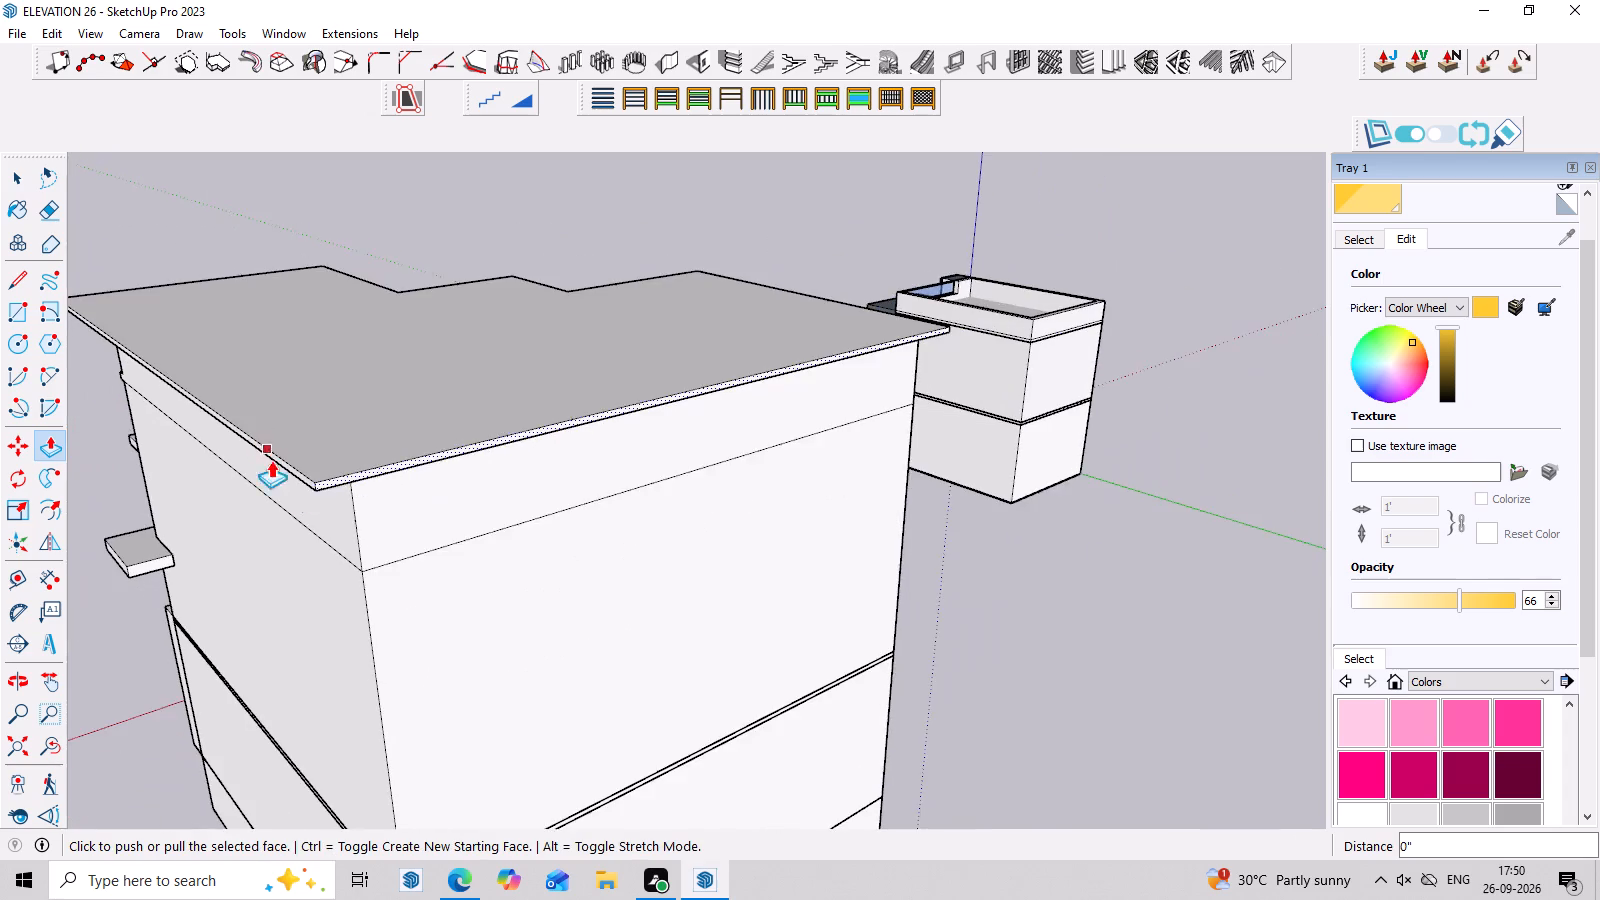
pyautogui.moveTo(286, 484); pyautogui.dragTo(931, 610, button='middle')
pyautogui.scroll(-4, 954, 402)
pyautogui.moveTo(789, 603); pyautogui.dragTo(1198, 314, button='middle')
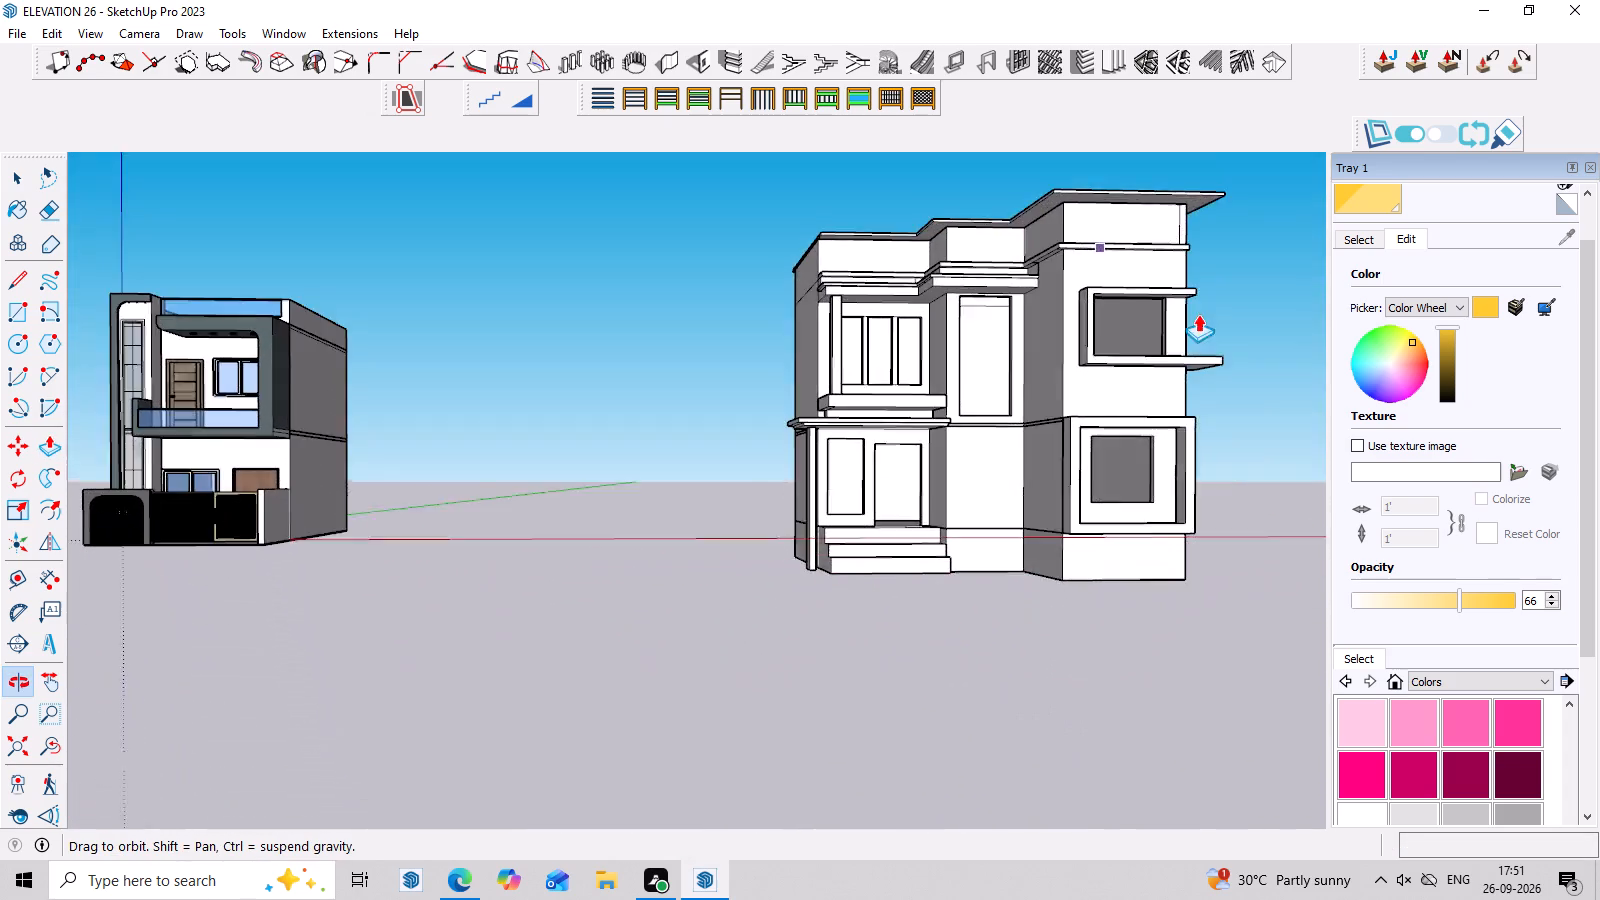
pyautogui.moveTo(1198, 314); pyautogui.dragTo(1204, 329, button='middle')
pyautogui.scroll(7, 1231, 280)
pyautogui.moveTo(1281, 273); pyautogui.dragTo(1266, 421, button='middle')
pyautogui.scroll(-4, 1262, 421)
pyautogui.moveTo(1256, 376); pyautogui.dragTo(1256, 290, button='middle')
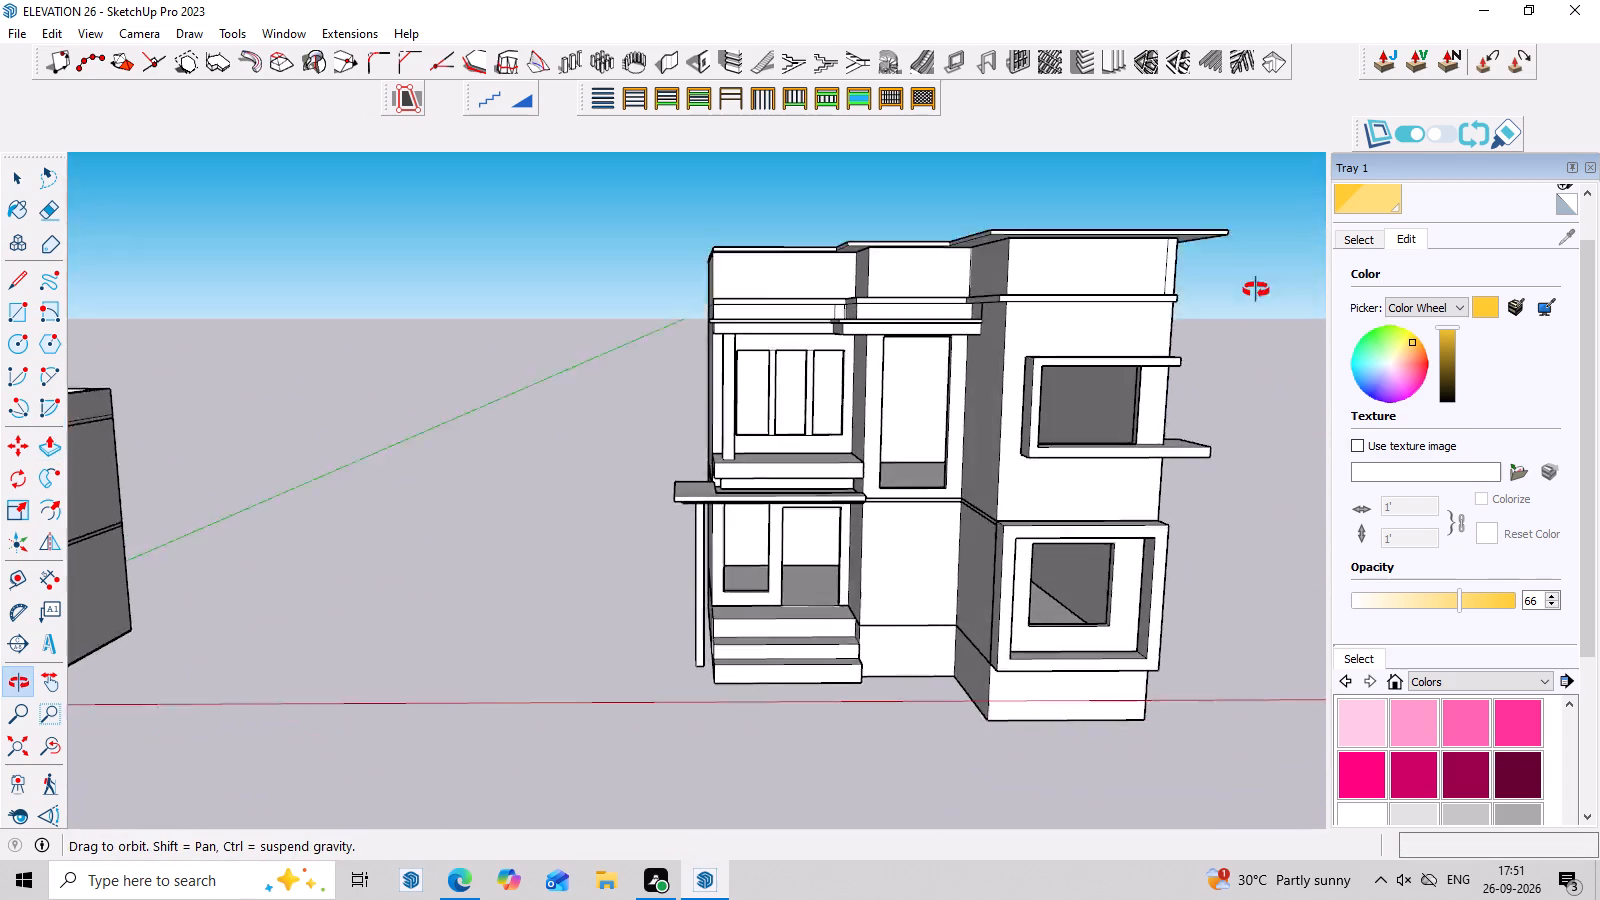
pyautogui.moveTo(1256, 290); pyautogui.dragTo(1179, 275, button='middle')
pyautogui.scroll(3, 1223, 284)
pyautogui.scroll(-3, 1224, 284)
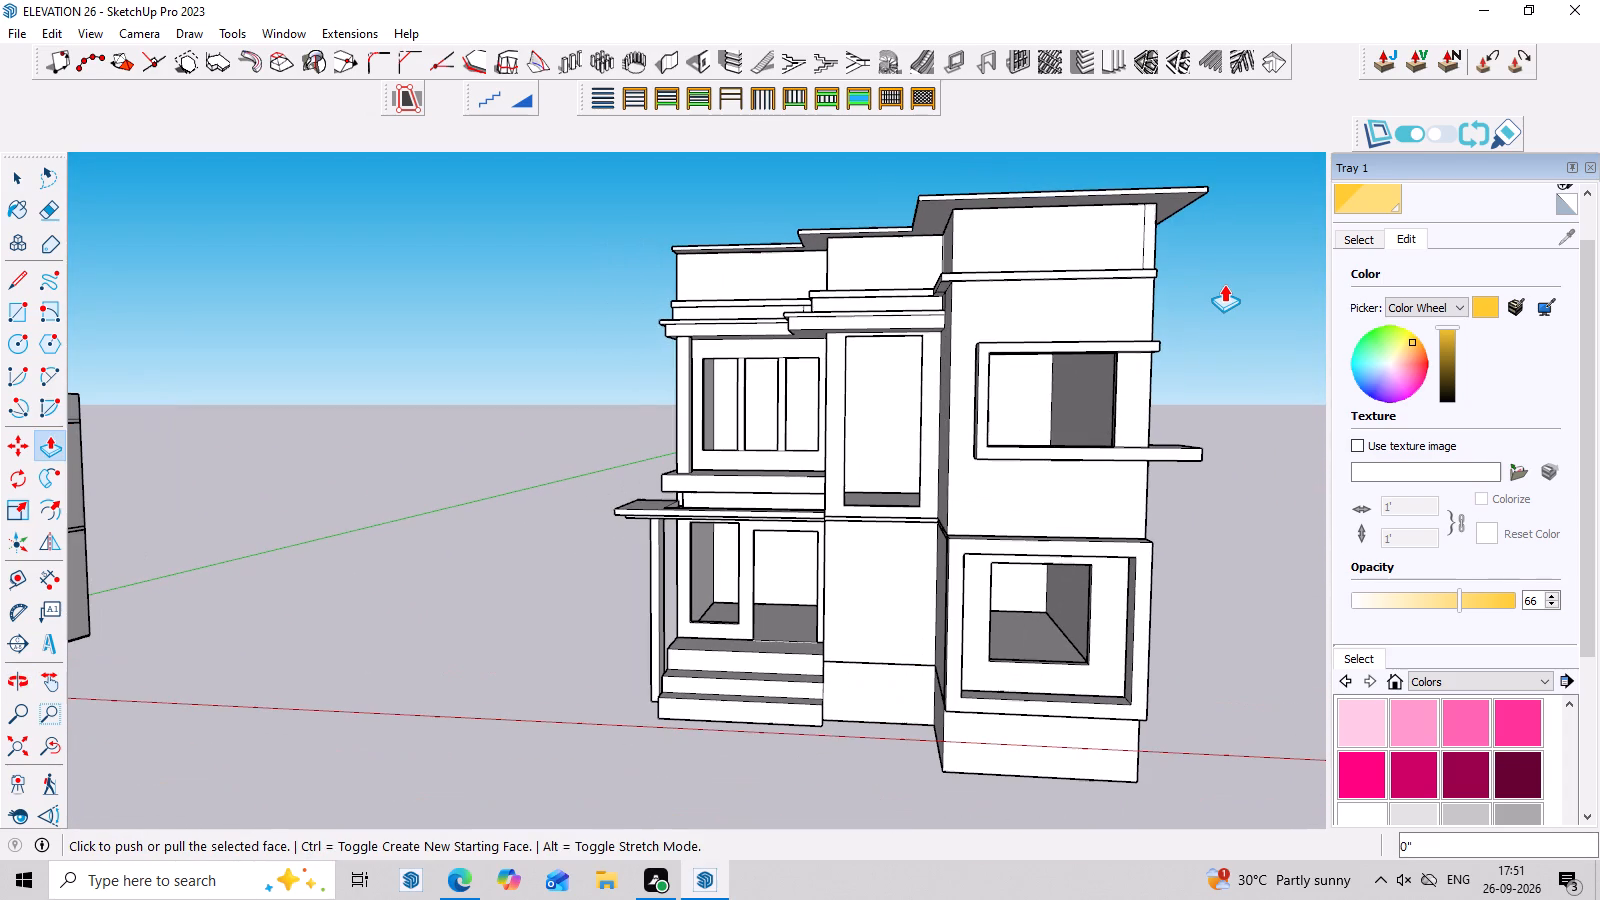
pyautogui.scroll(3, 1224, 284)
pyautogui.moveTo(1224, 284); pyautogui.dragTo(1201, 280, button='middle')
pyautogui.scroll(3, 1190, 169)
pyautogui.moveTo(1190, 169); pyautogui.dragTo(1180, 234, button='middle')
pyautogui.moveTo(1174, 297); pyautogui.dragTo(1153, 178, button='middle')
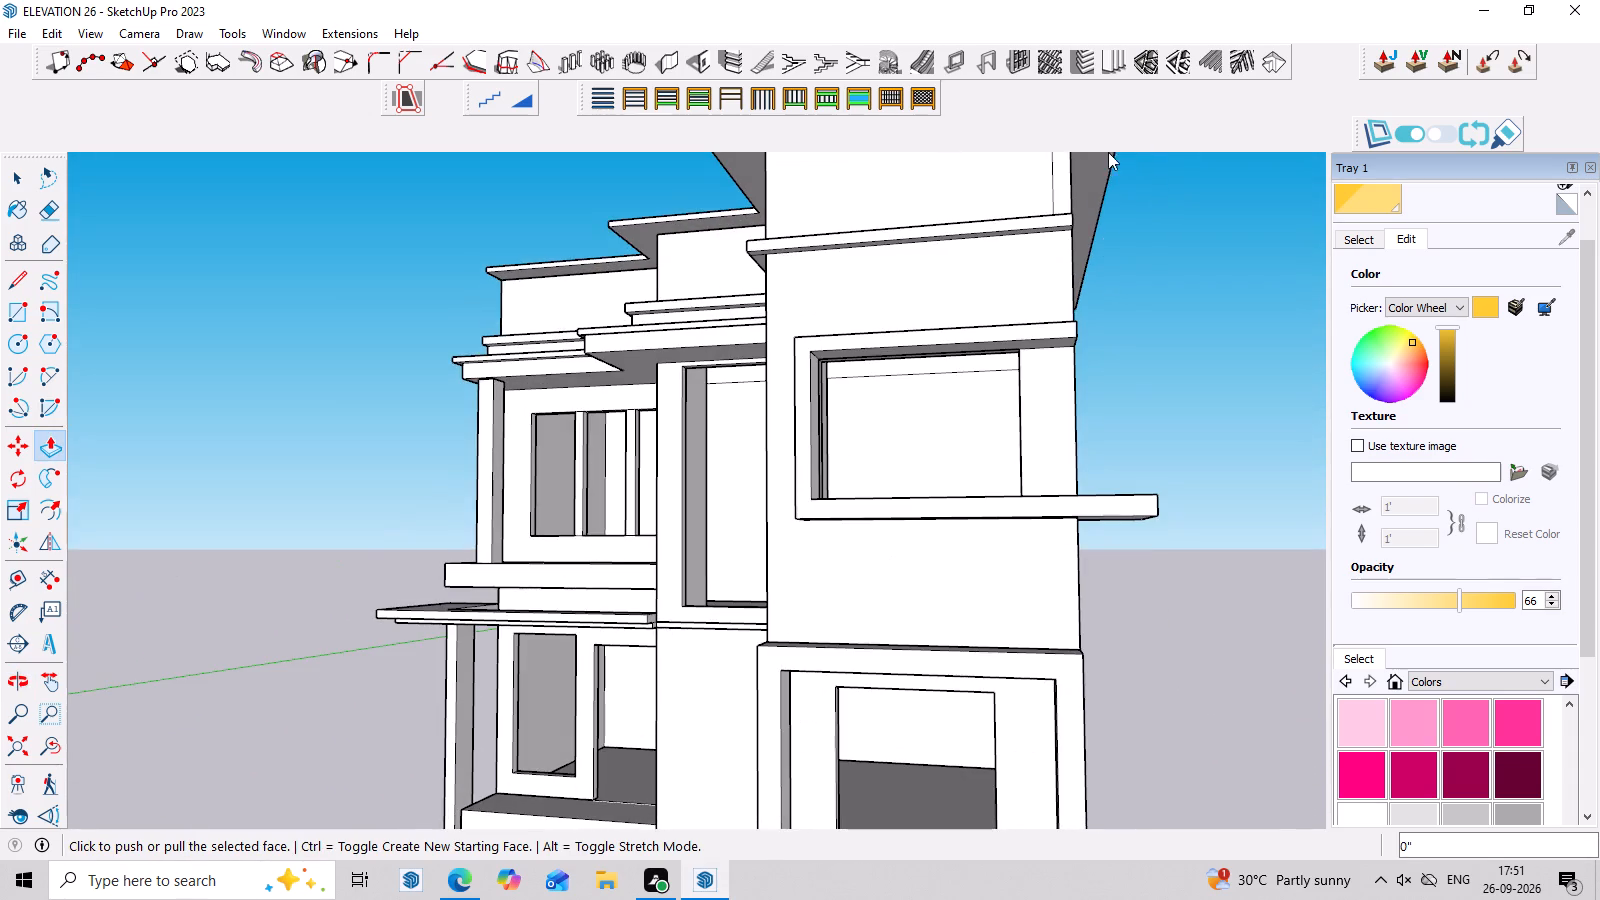
pyautogui.scroll(-11, 1107, 264)
pyautogui.scroll(7, 1174, 193)
pyautogui.moveTo(1166, 185); pyautogui.dragTo(1168, 173, button='middle')
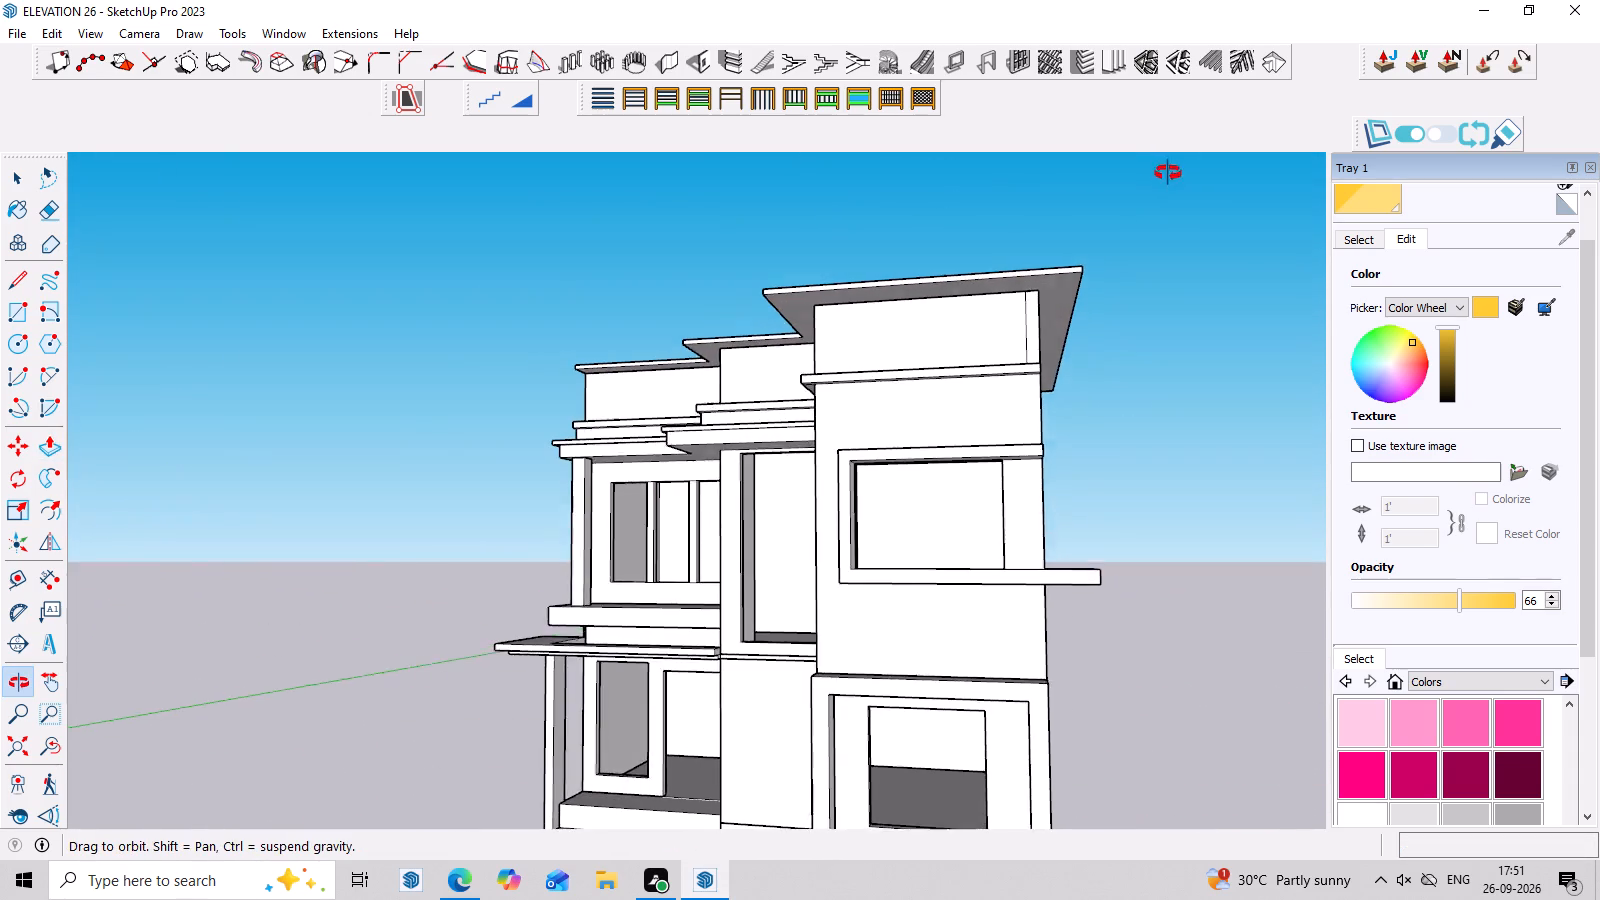
# Offset the outline of the roof slab's underside inward by about 1' 1".
pyautogui.moveTo(1168, 173); pyautogui.dragTo(1169, 154, button='middle')
pyautogui.scroll(2, 1112, 212)
pyautogui.press('space')
pyautogui.click(1054, 273)
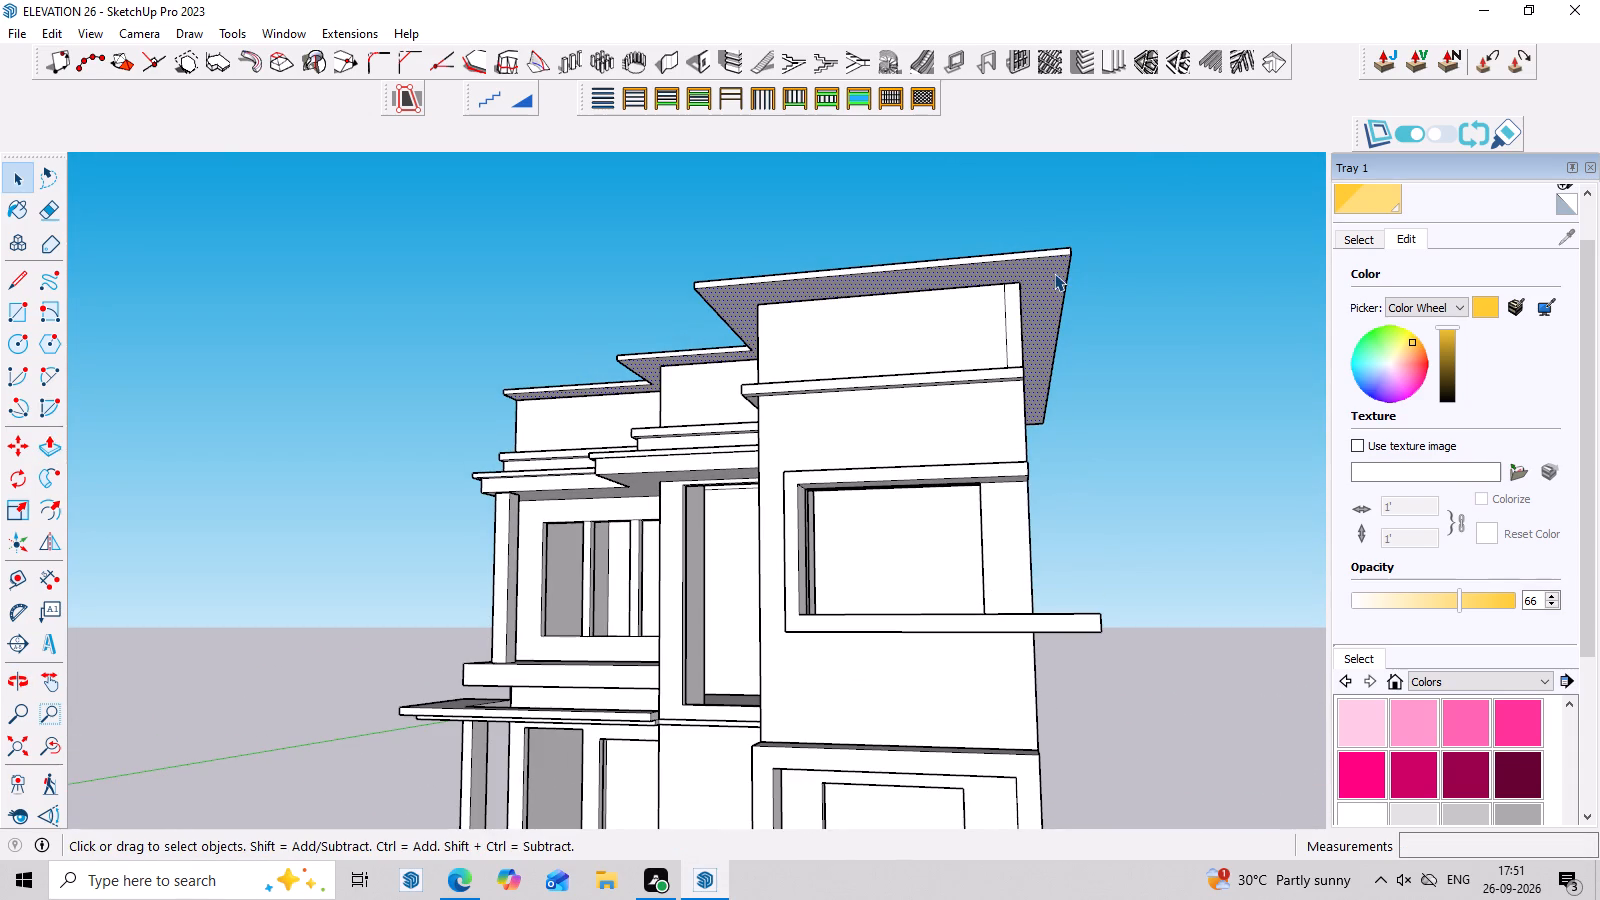
pyautogui.press('f')
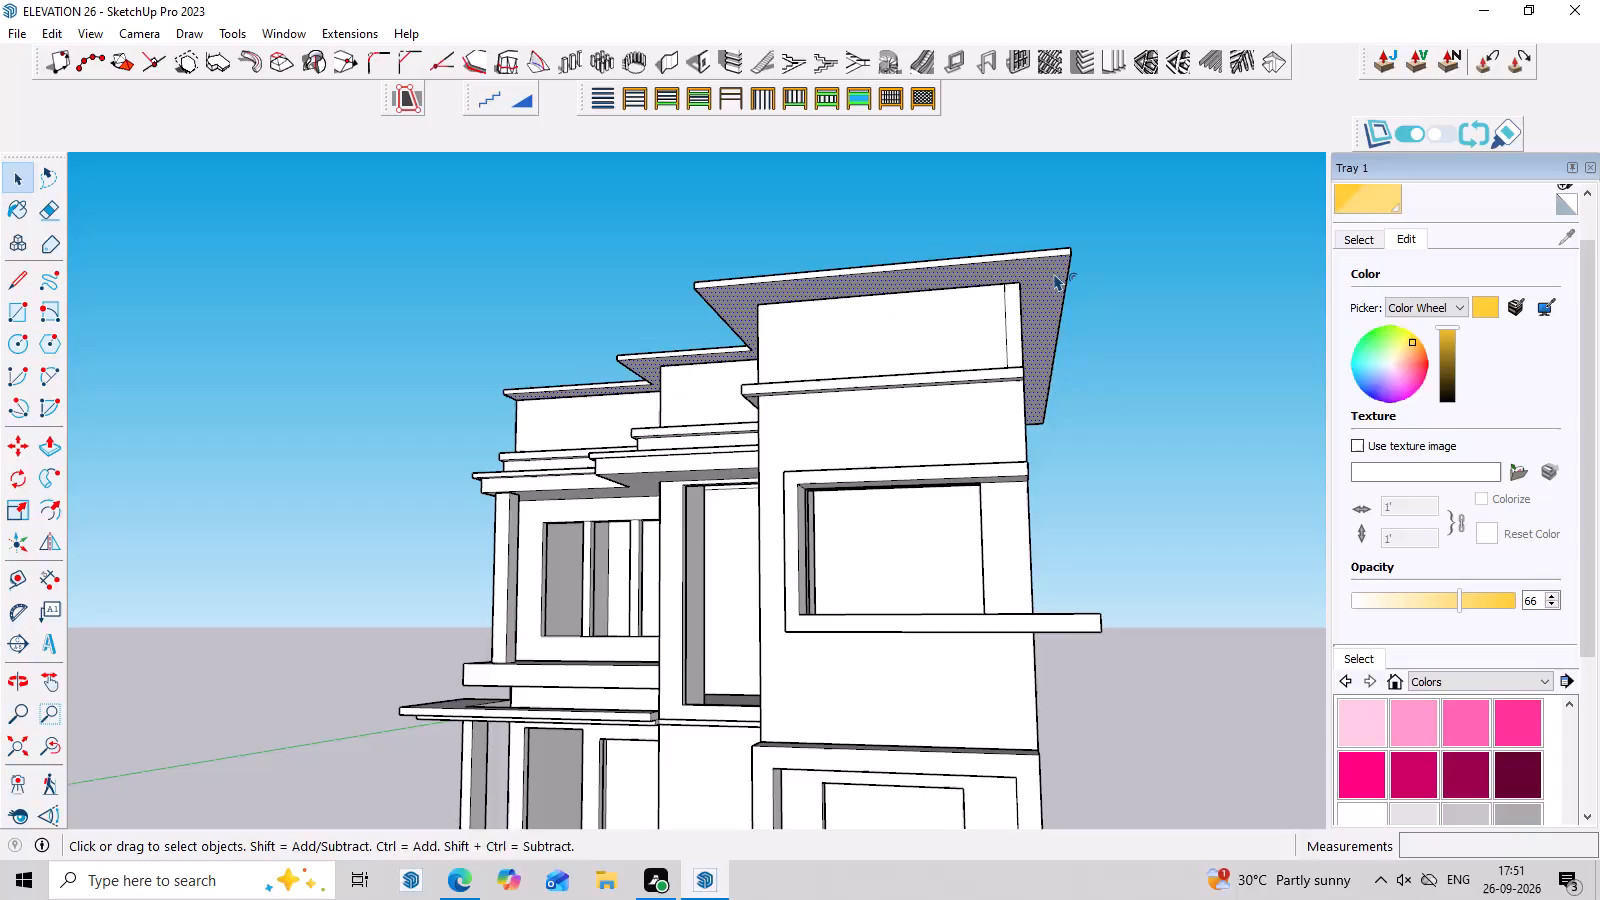
pyautogui.scroll(3, 1054, 273)
pyautogui.click(1044, 241)
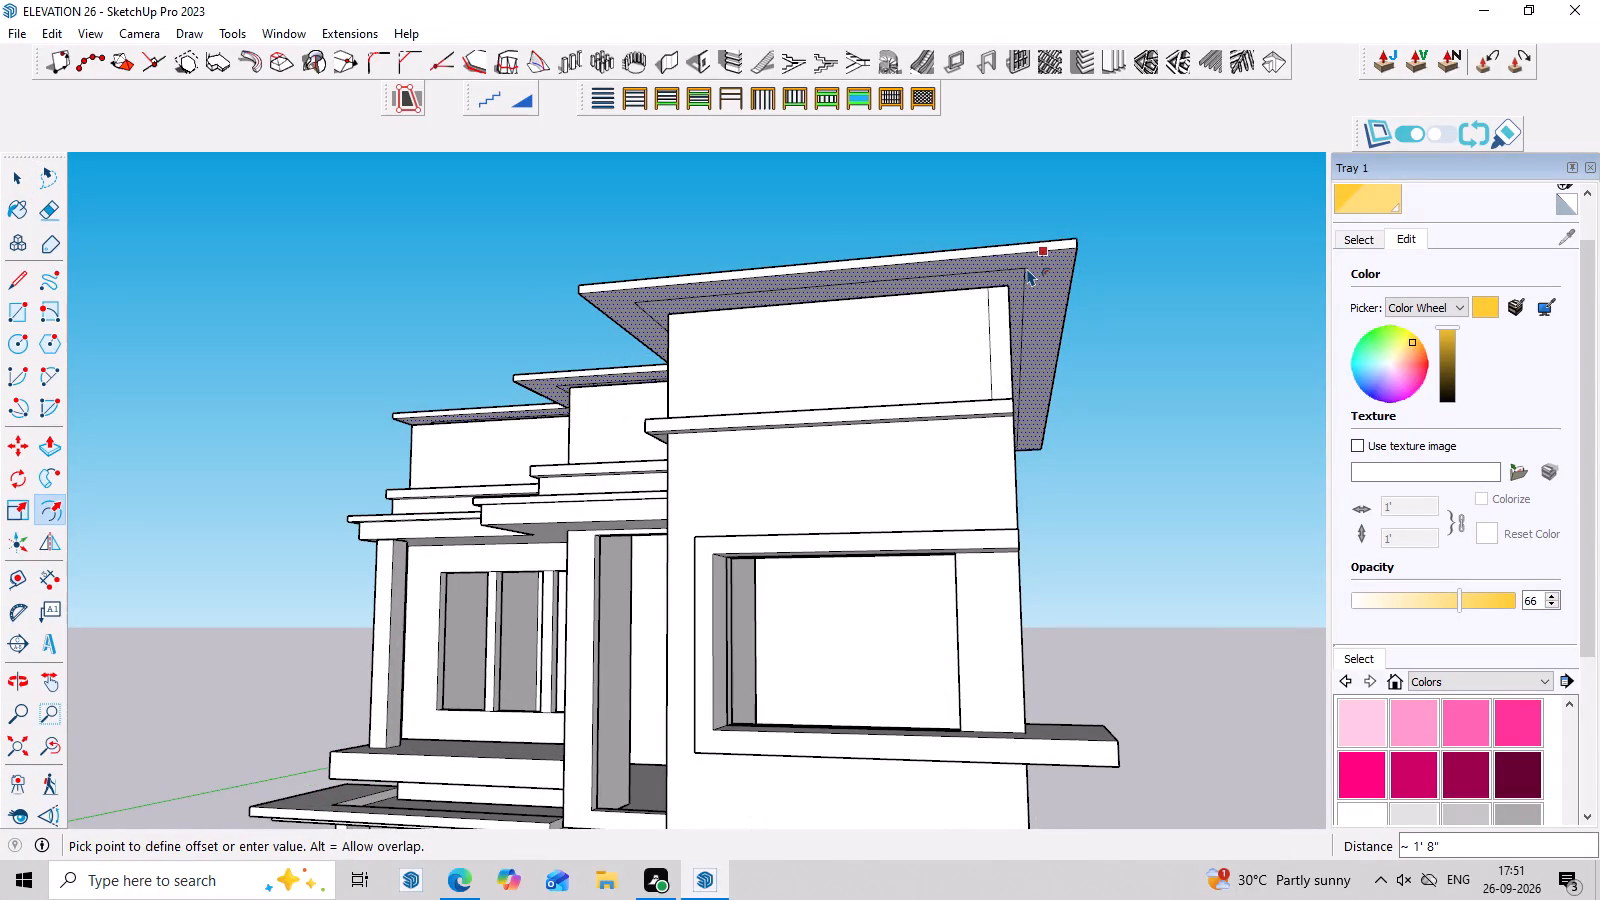
pyautogui.scroll(2, 1027, 268)
pyautogui.moveTo(1027, 268); pyautogui.dragTo(1180, 272, button='middle')
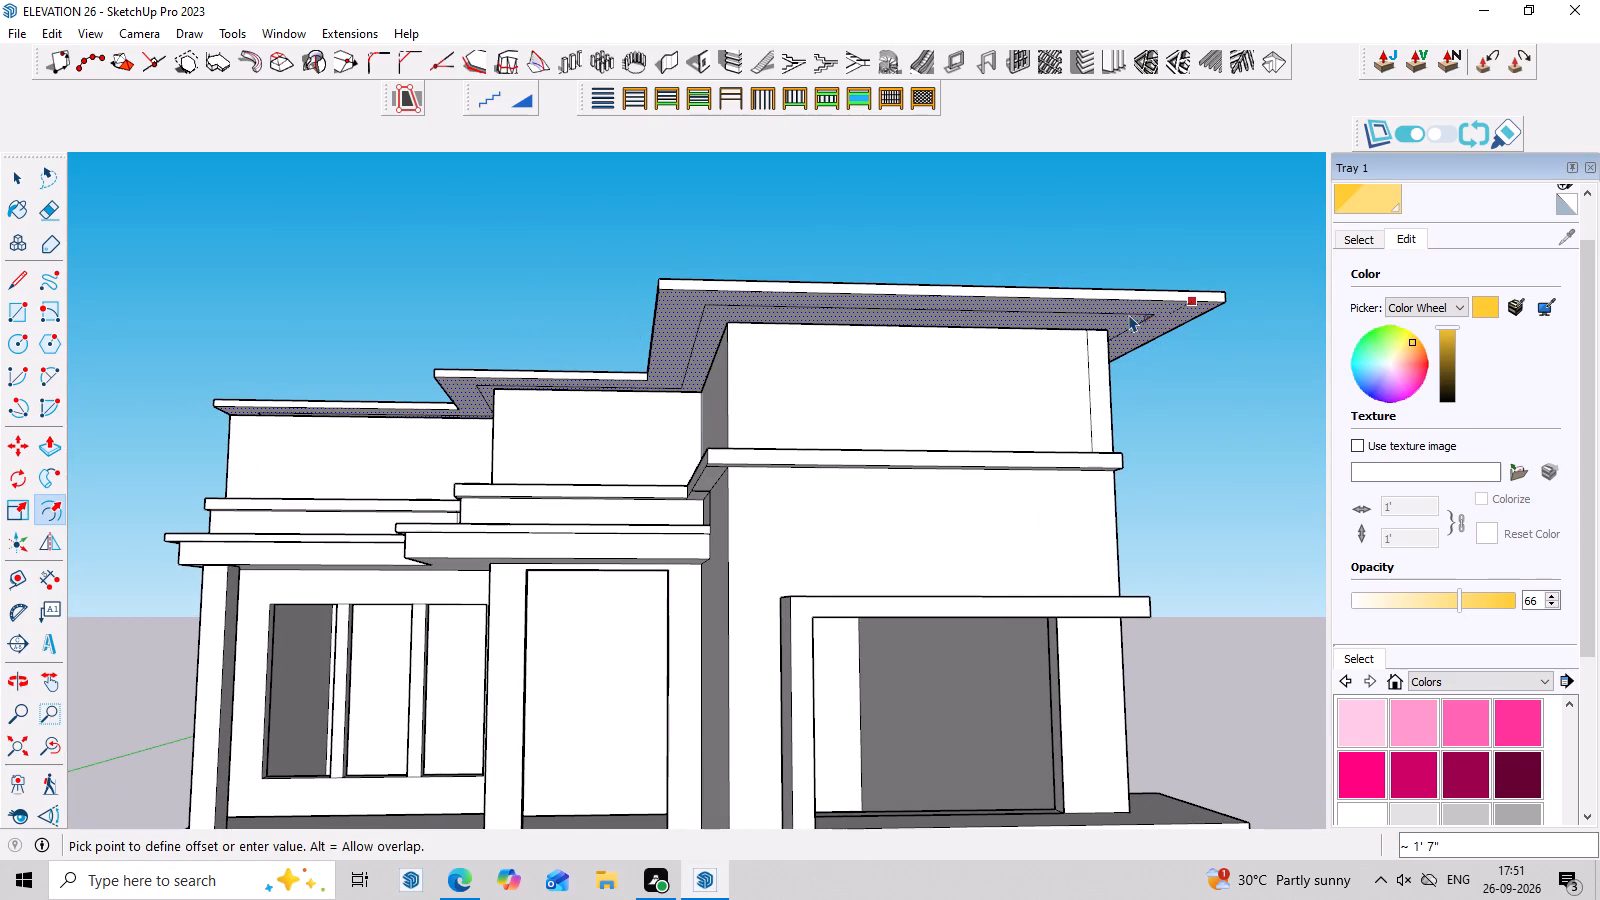
pyautogui.moveTo(1179, 308); pyautogui.dragTo(1159, 196, button='middle')
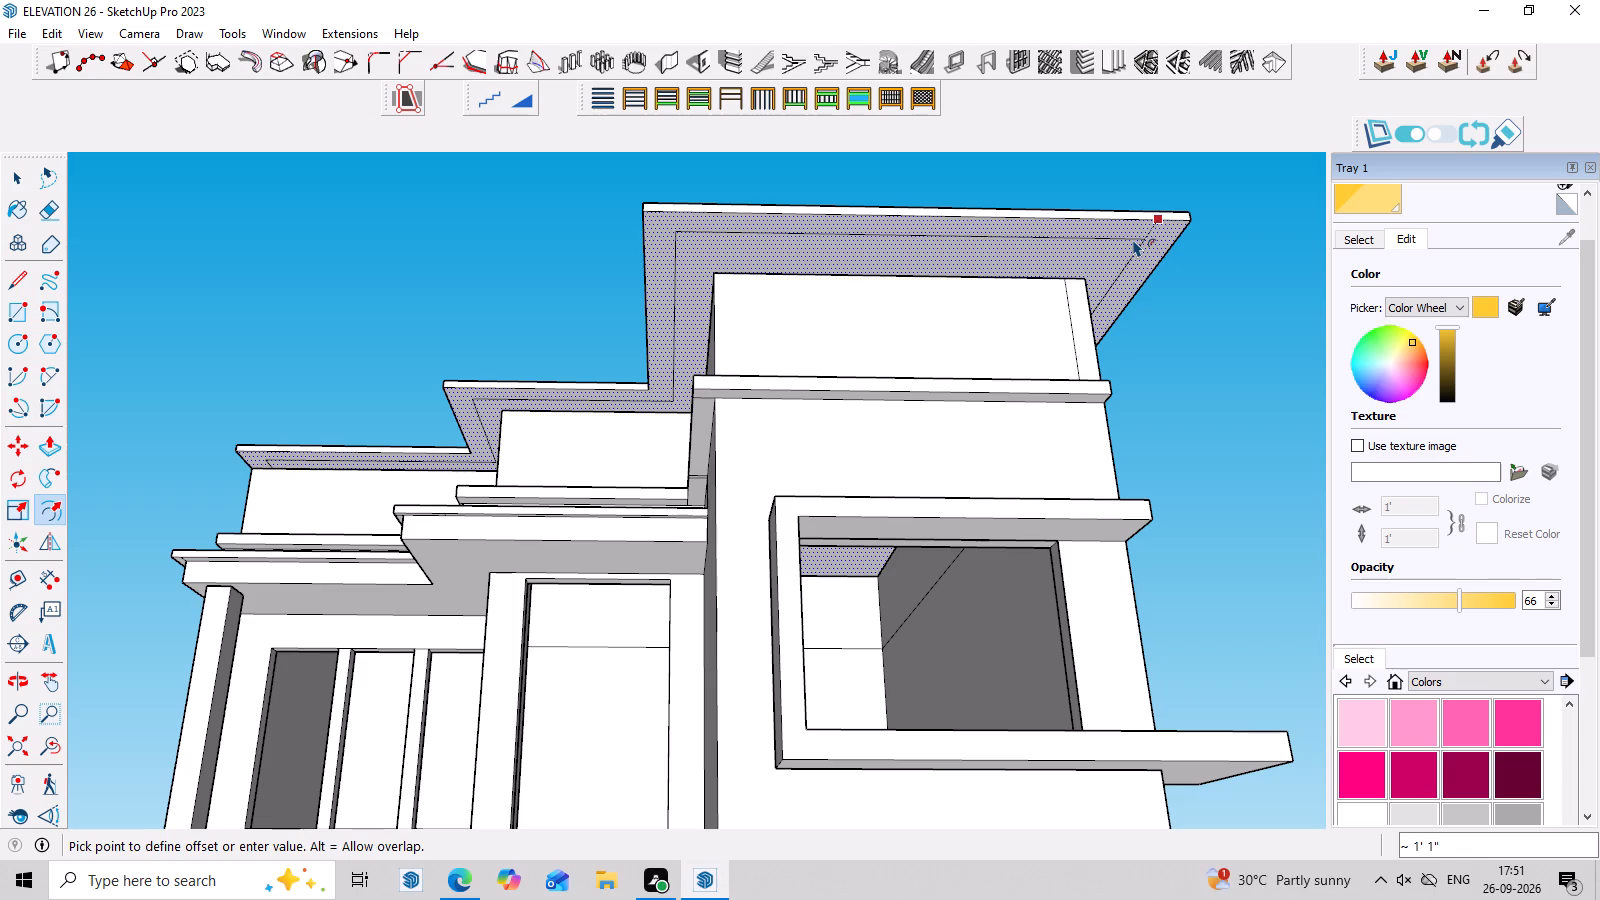
pyautogui.click(1133, 239)
pyautogui.scroll(2, 1133, 239)
pyautogui.click(1130, 244)
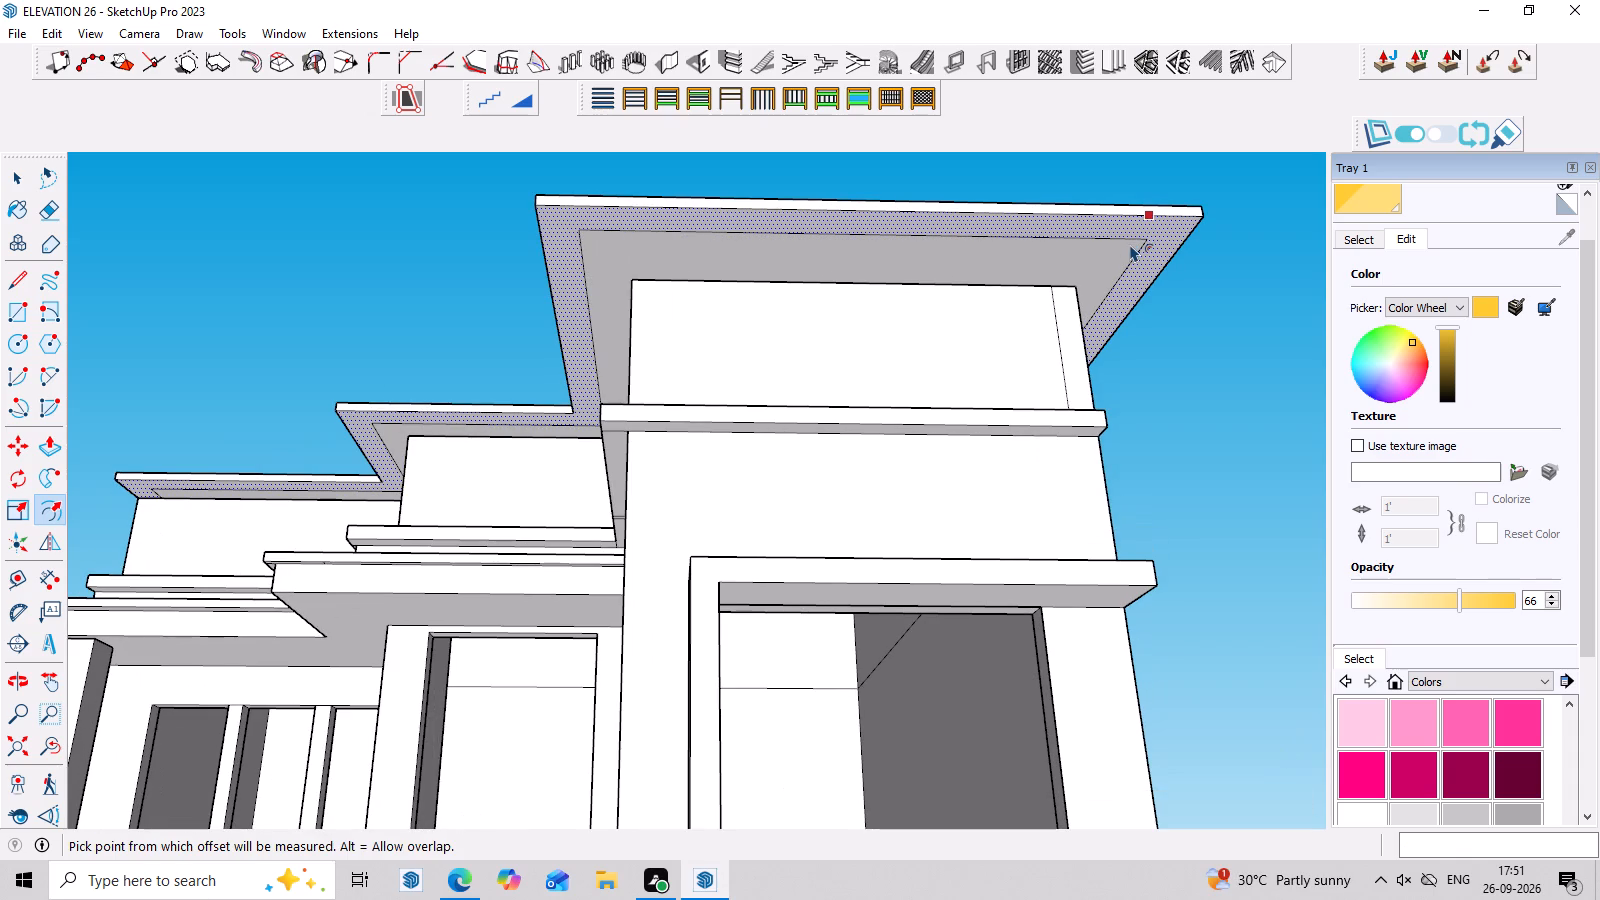
# Offset the inner underside face of the roof slab inward by about 1" to form a narrow strip.
pyautogui.press('space')
pyautogui.click(1123, 254)
pyautogui.scroll(2, 1123, 254)
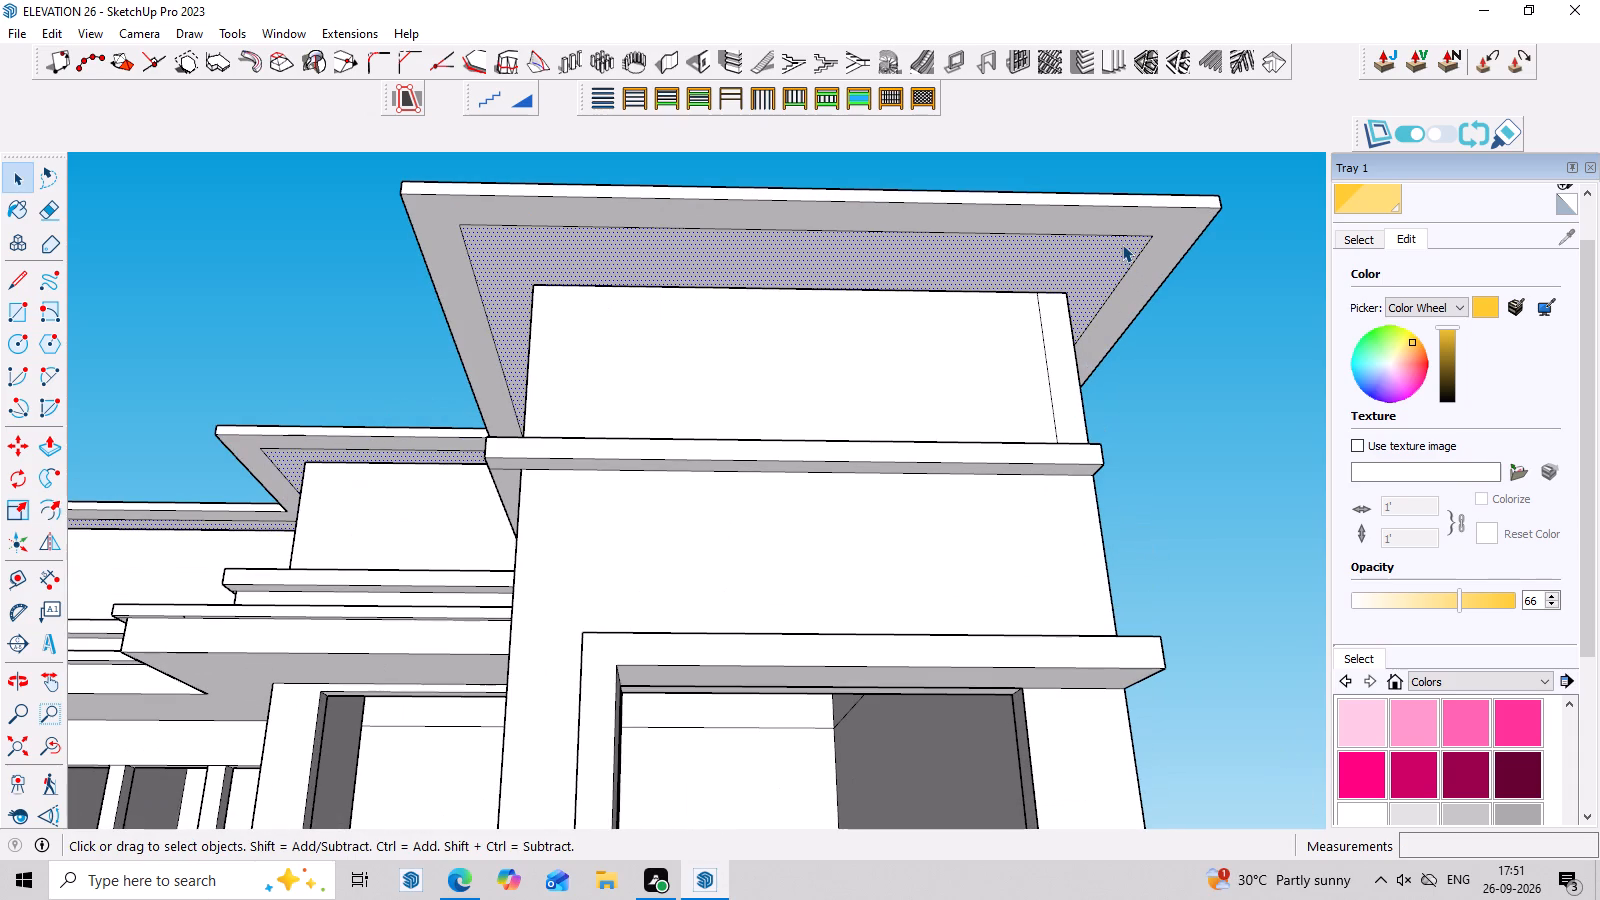
pyautogui.press('f')
pyautogui.click(1124, 232)
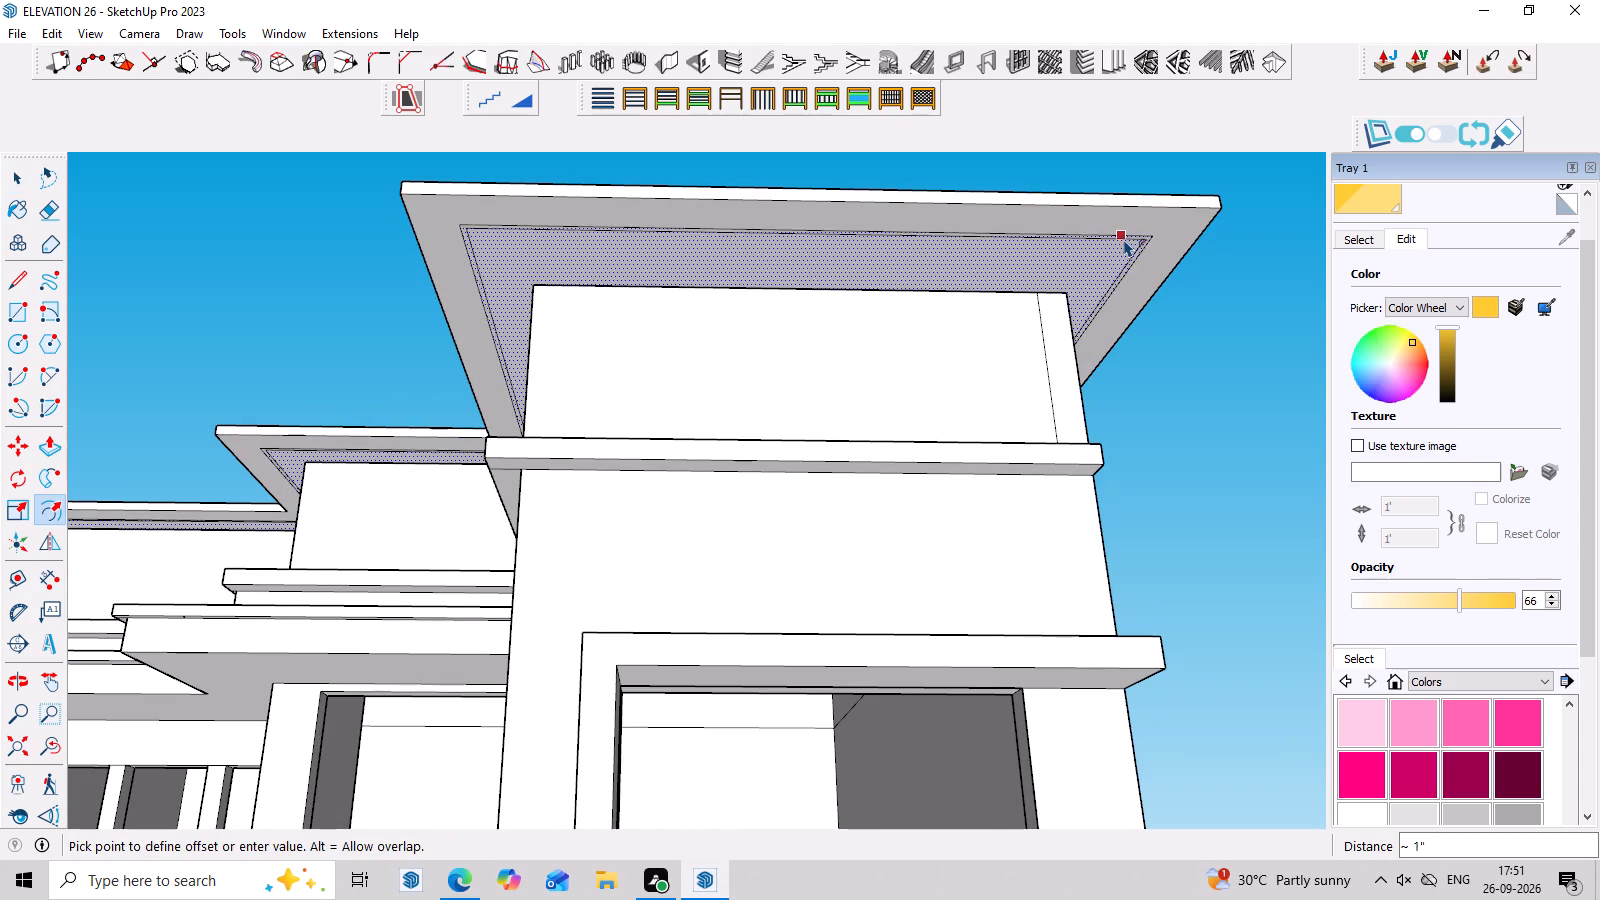
pyautogui.click(1123, 243)
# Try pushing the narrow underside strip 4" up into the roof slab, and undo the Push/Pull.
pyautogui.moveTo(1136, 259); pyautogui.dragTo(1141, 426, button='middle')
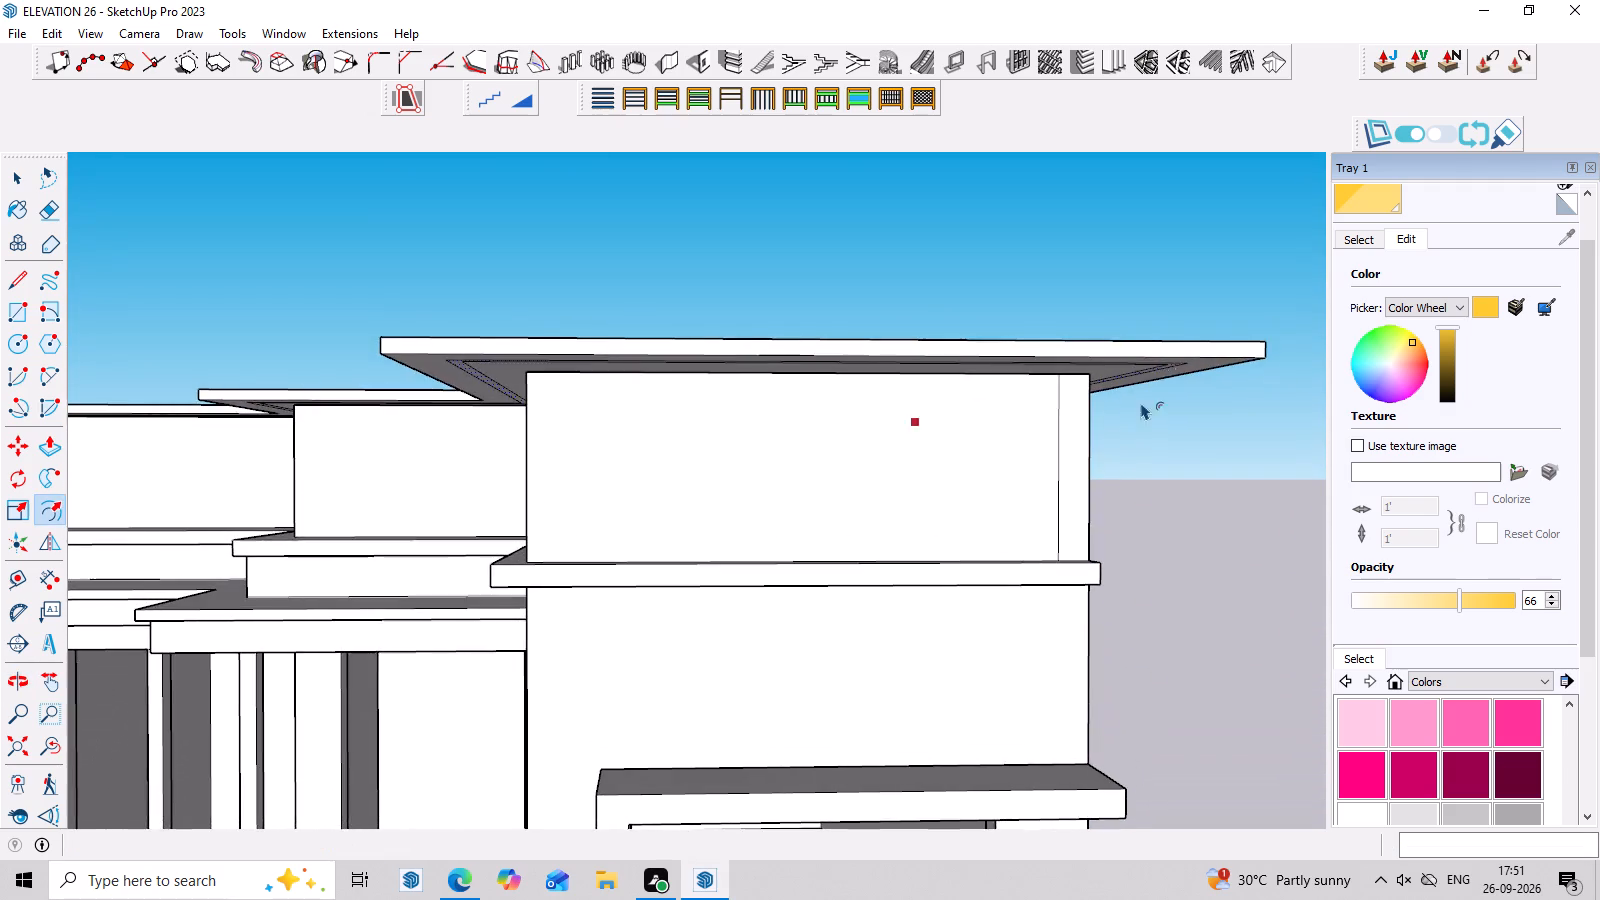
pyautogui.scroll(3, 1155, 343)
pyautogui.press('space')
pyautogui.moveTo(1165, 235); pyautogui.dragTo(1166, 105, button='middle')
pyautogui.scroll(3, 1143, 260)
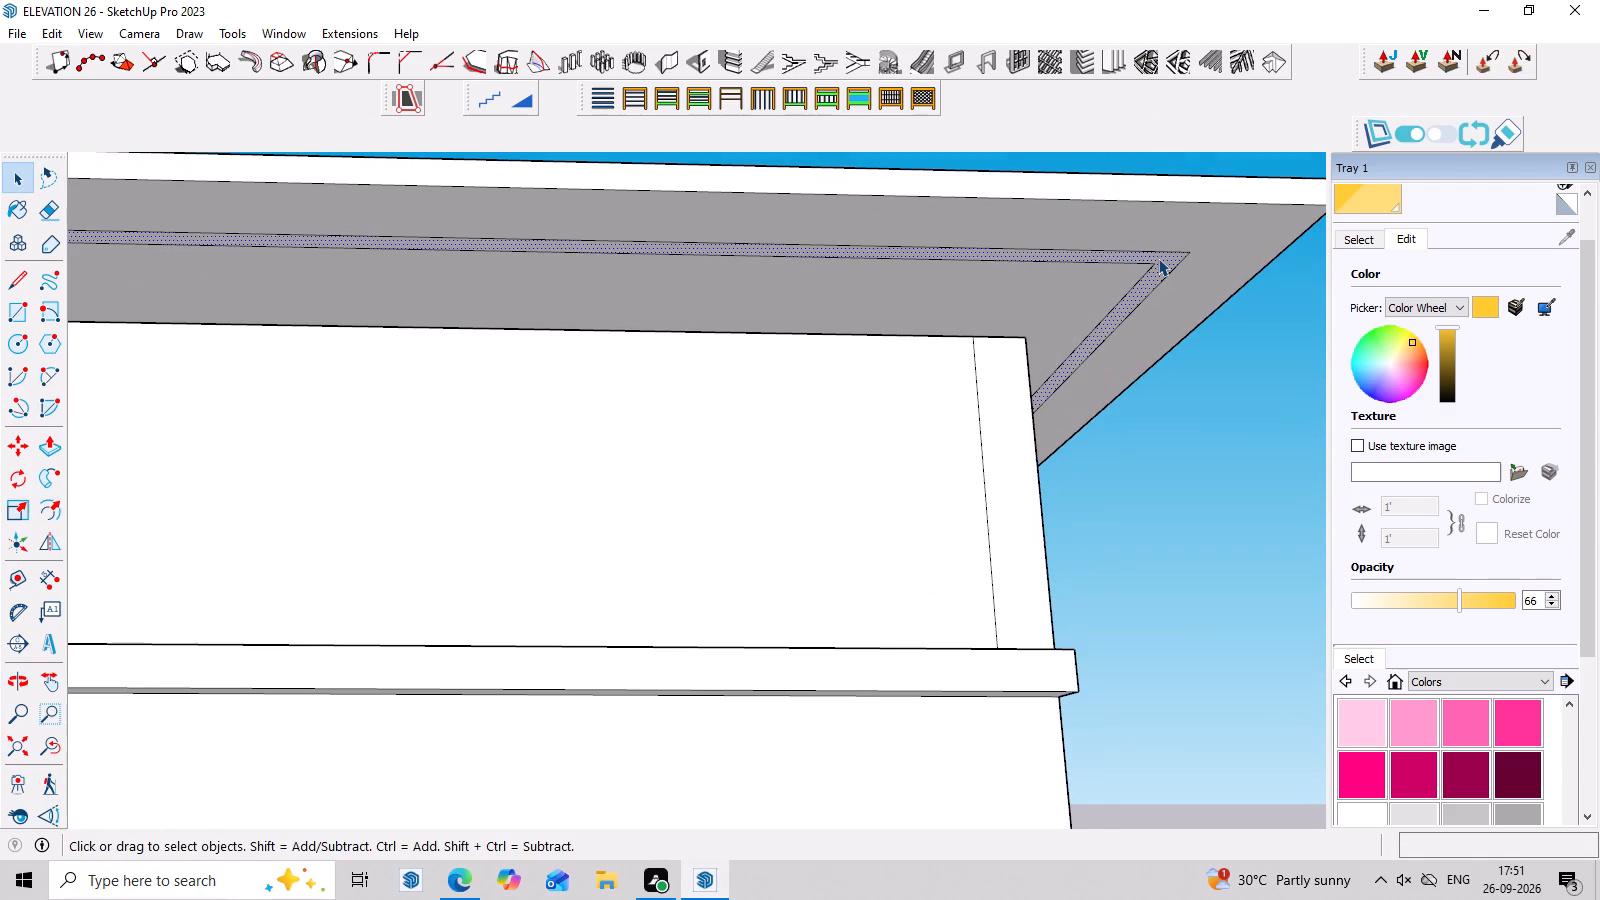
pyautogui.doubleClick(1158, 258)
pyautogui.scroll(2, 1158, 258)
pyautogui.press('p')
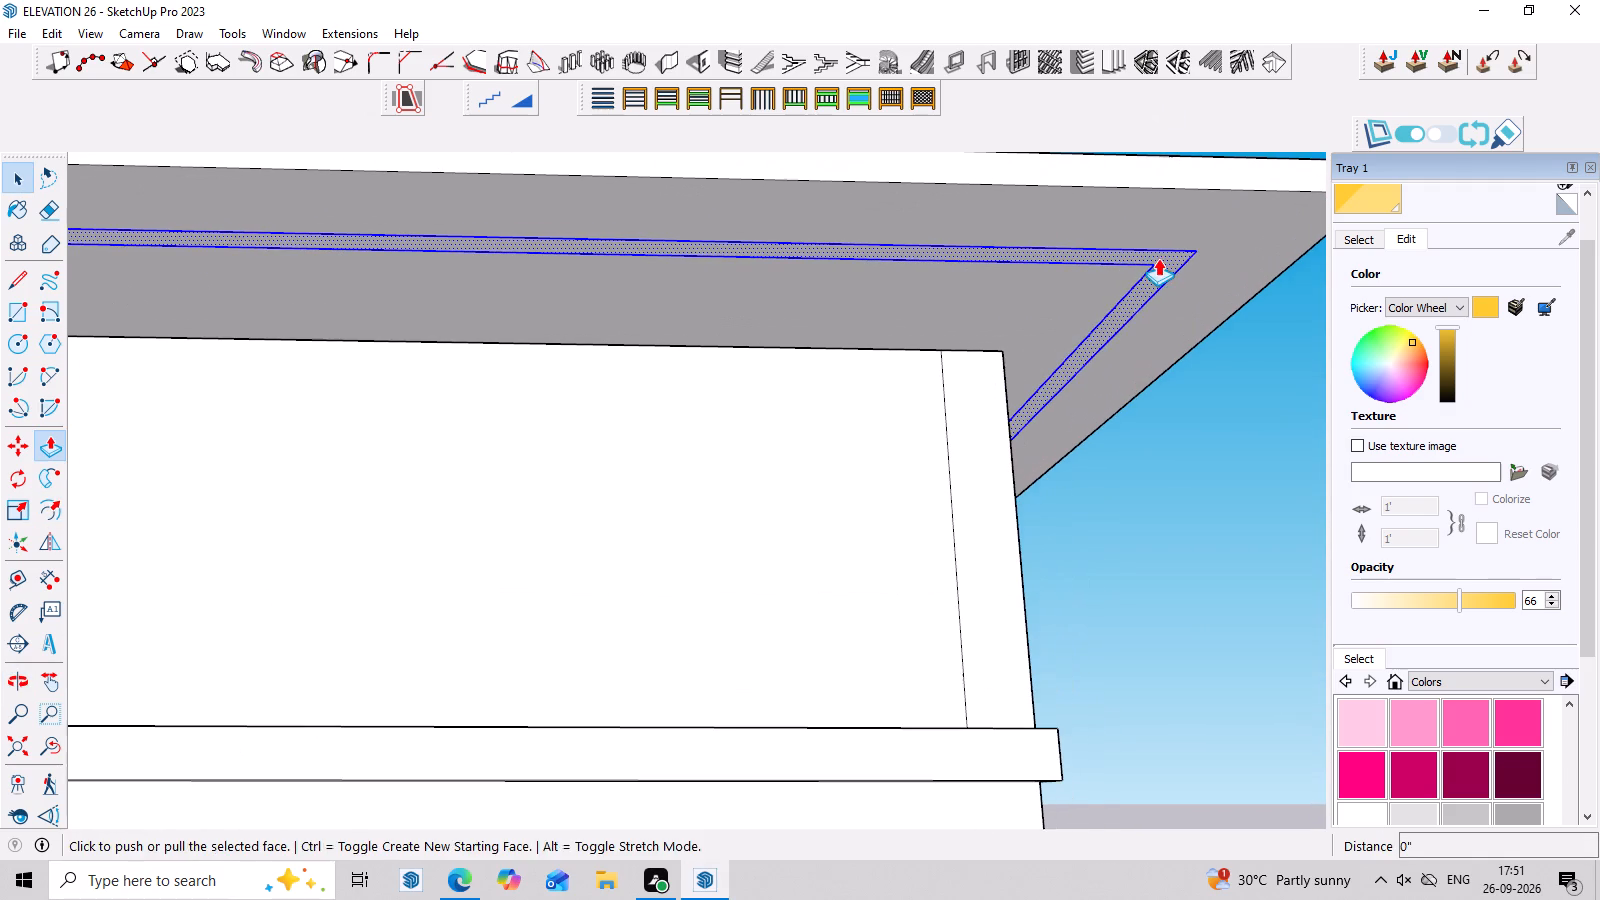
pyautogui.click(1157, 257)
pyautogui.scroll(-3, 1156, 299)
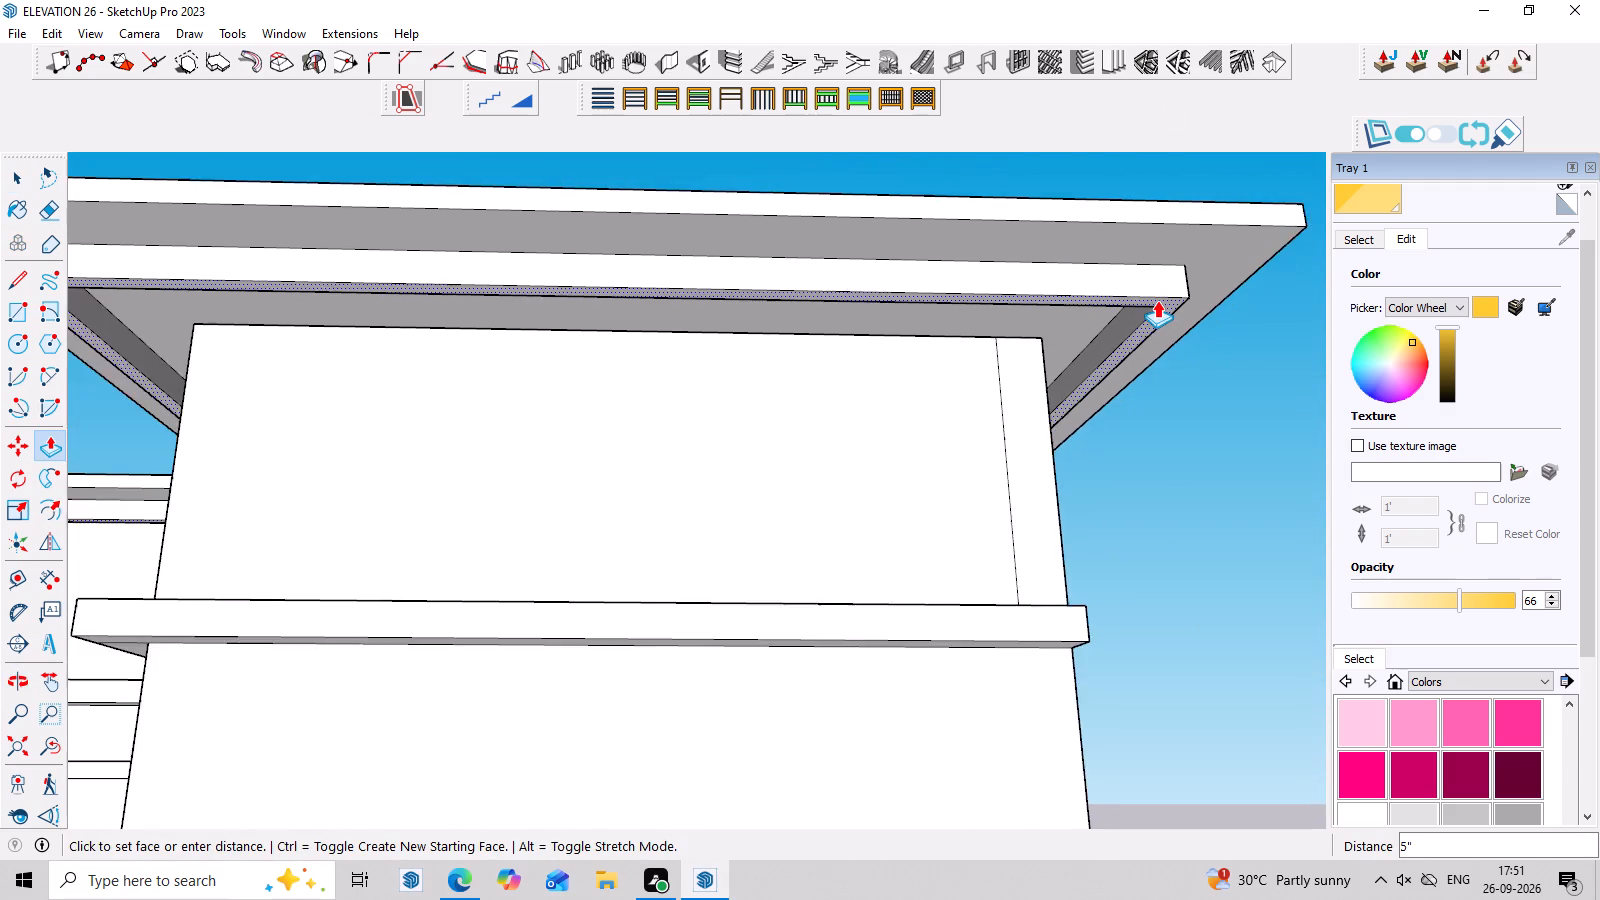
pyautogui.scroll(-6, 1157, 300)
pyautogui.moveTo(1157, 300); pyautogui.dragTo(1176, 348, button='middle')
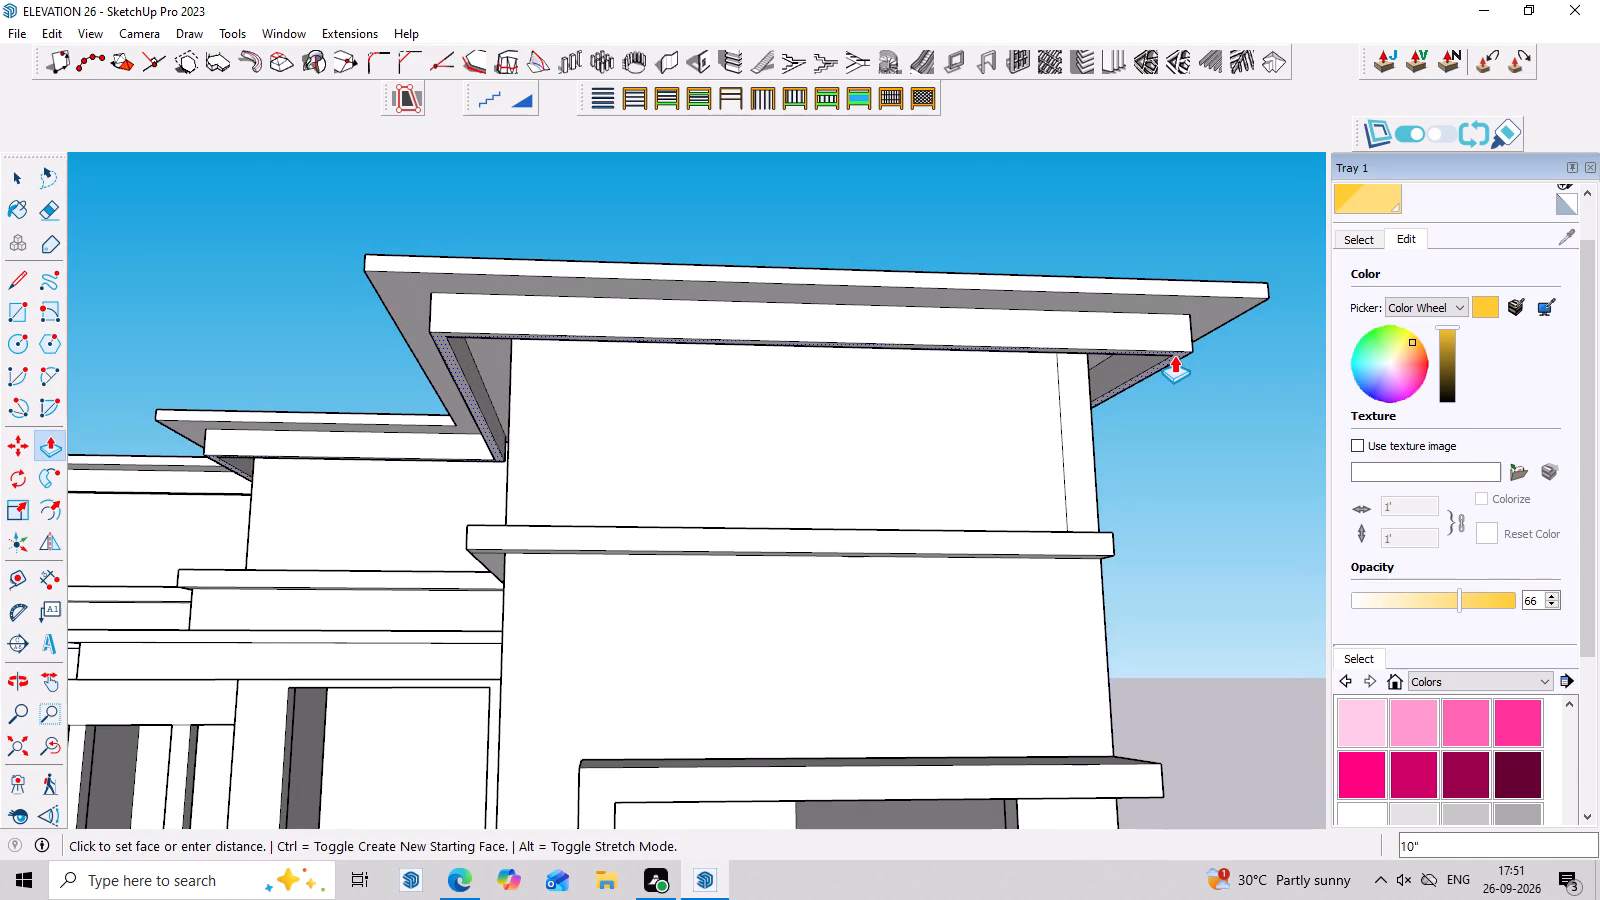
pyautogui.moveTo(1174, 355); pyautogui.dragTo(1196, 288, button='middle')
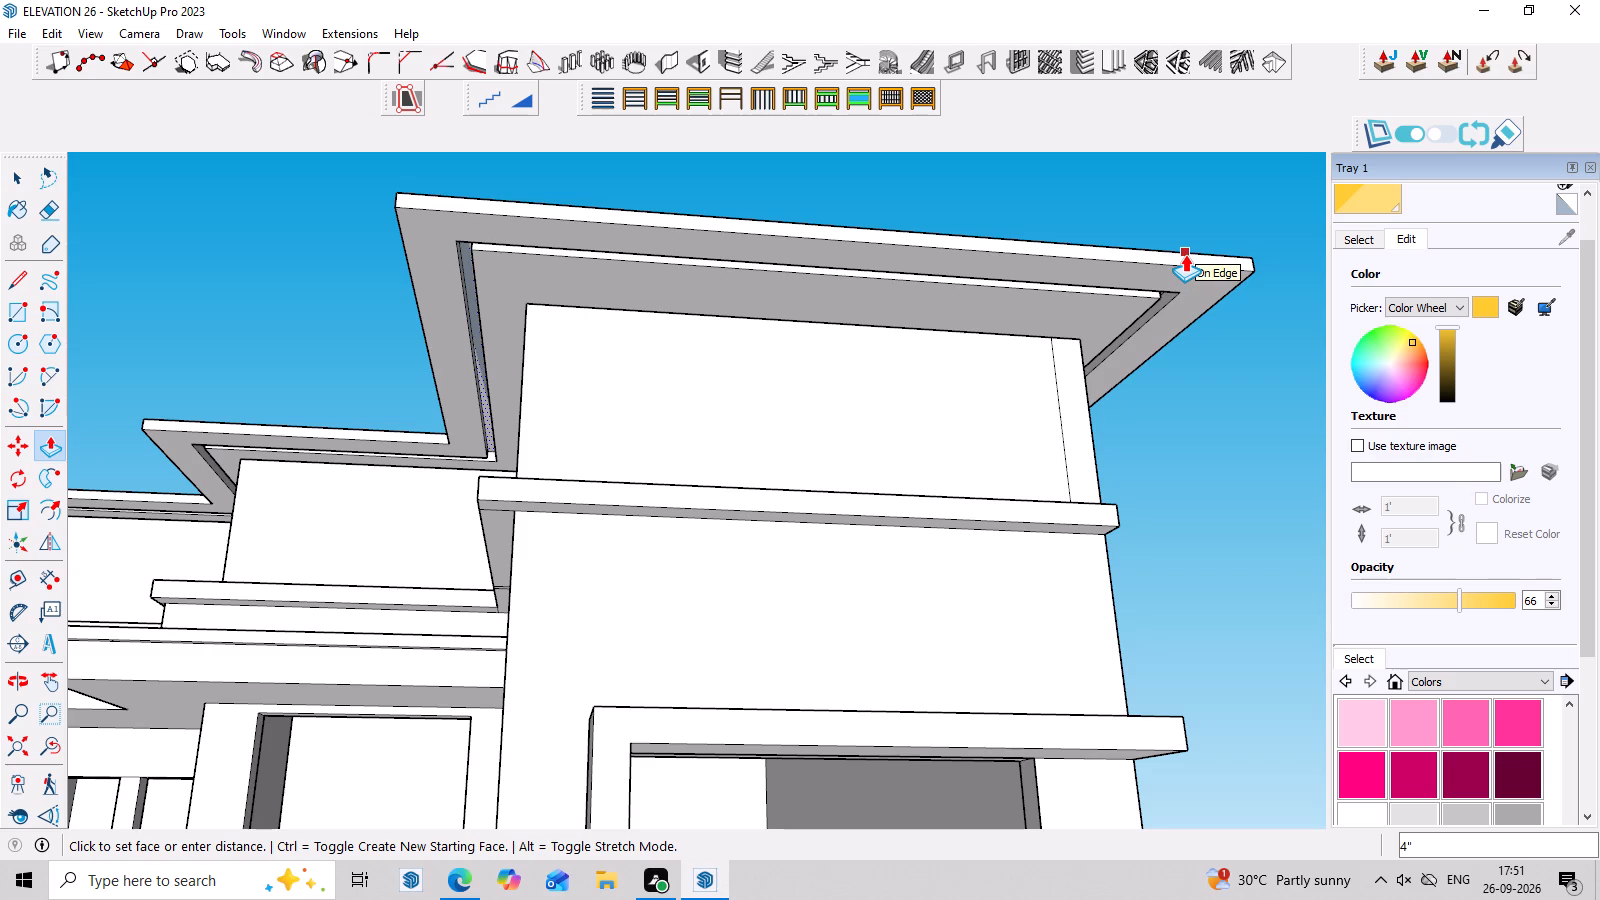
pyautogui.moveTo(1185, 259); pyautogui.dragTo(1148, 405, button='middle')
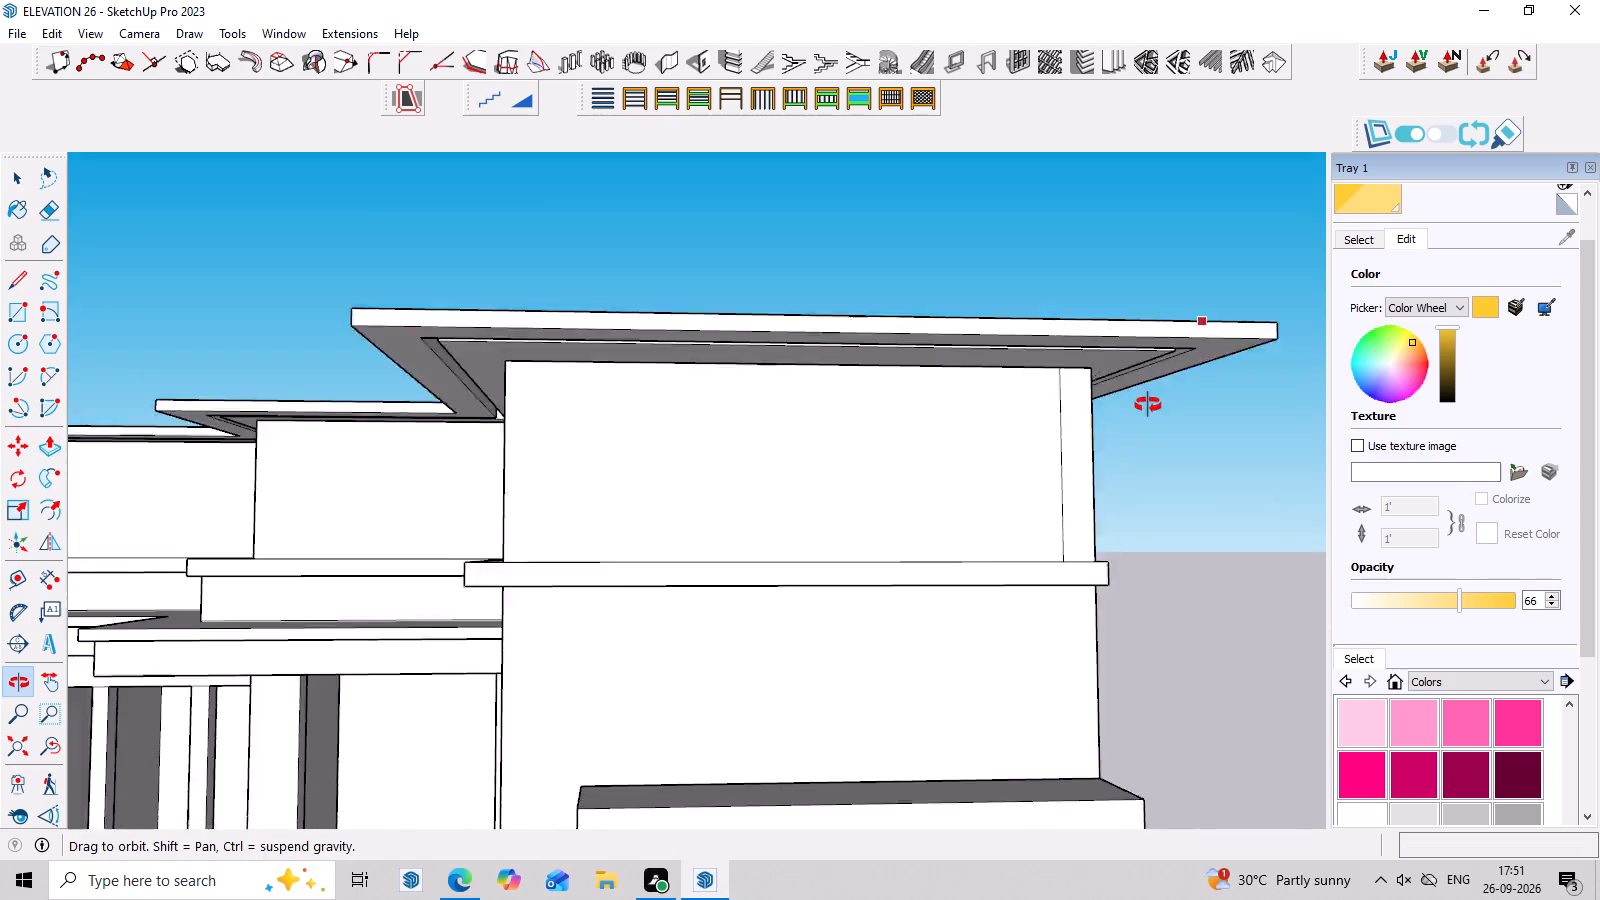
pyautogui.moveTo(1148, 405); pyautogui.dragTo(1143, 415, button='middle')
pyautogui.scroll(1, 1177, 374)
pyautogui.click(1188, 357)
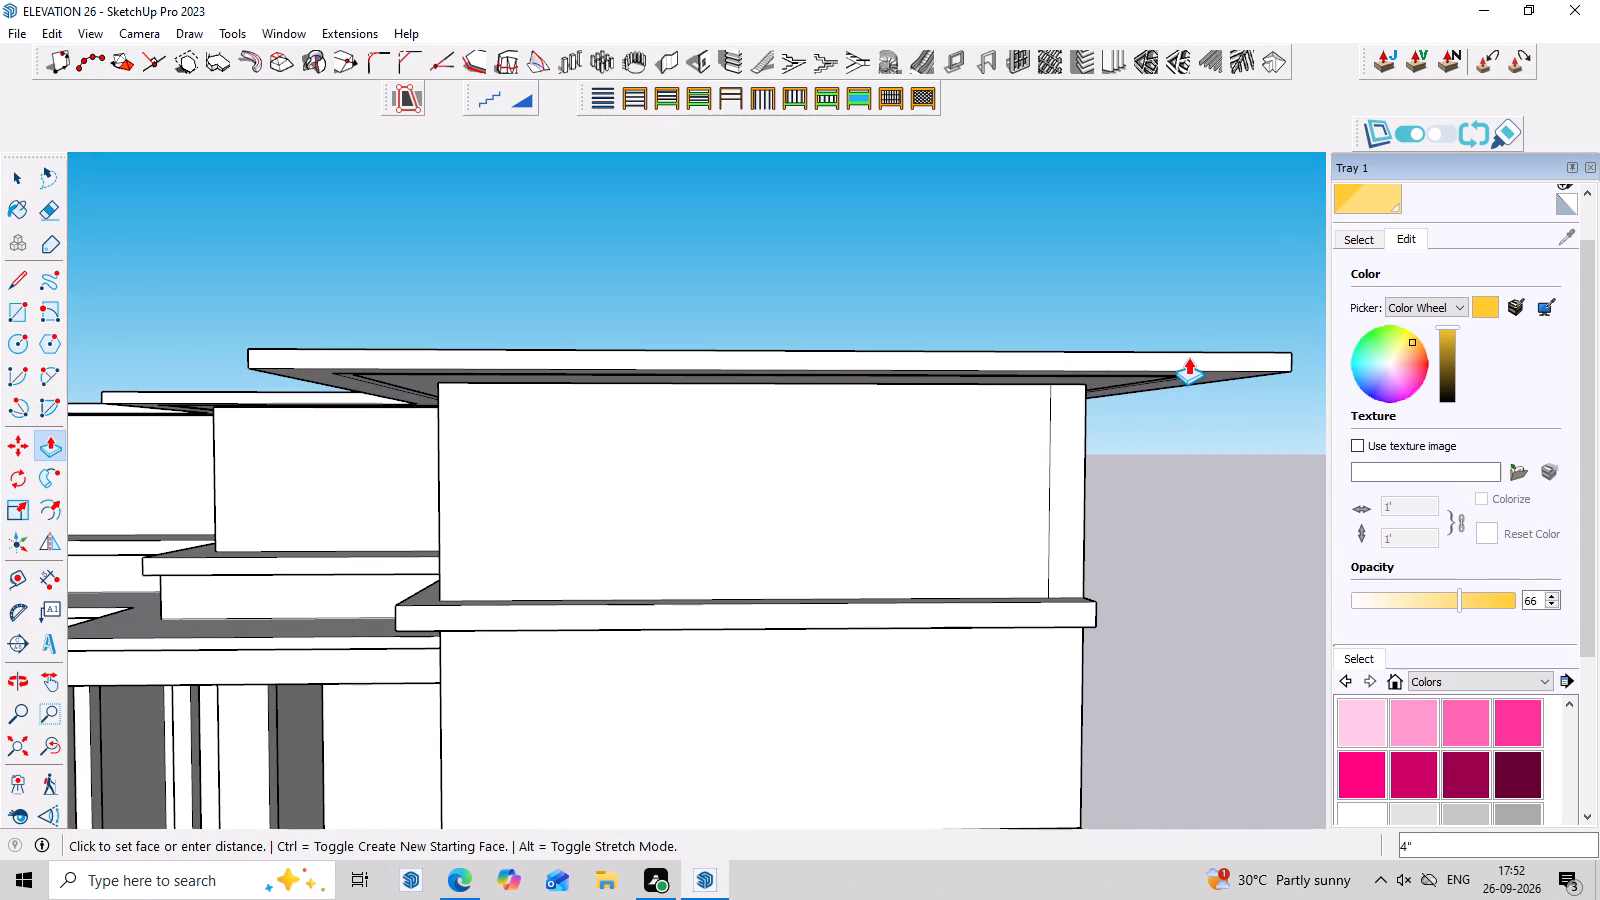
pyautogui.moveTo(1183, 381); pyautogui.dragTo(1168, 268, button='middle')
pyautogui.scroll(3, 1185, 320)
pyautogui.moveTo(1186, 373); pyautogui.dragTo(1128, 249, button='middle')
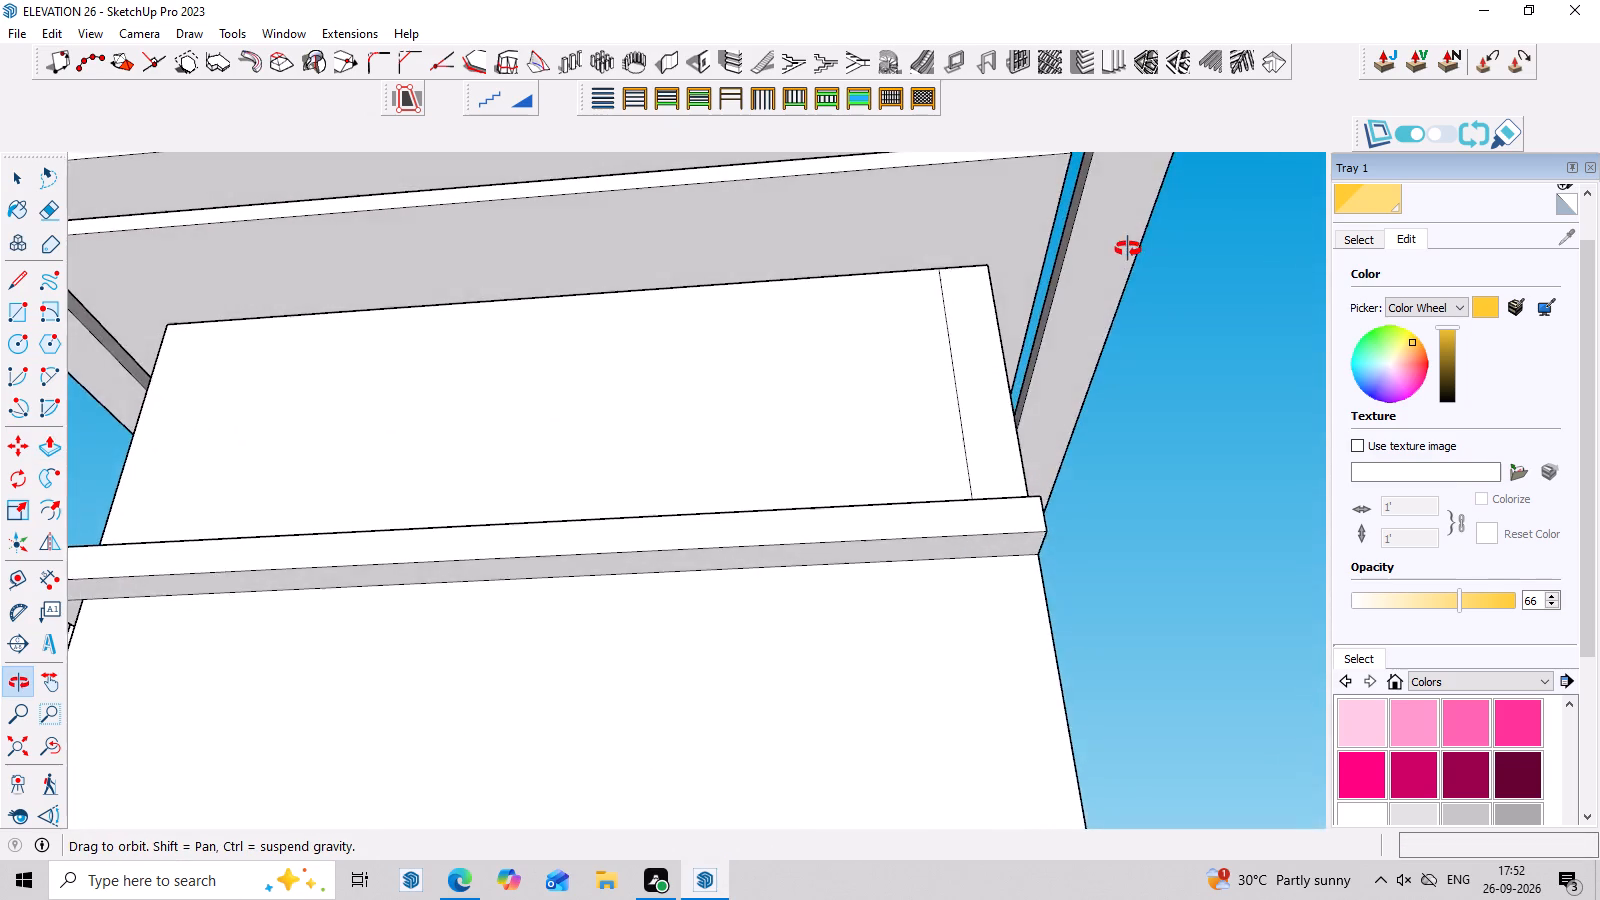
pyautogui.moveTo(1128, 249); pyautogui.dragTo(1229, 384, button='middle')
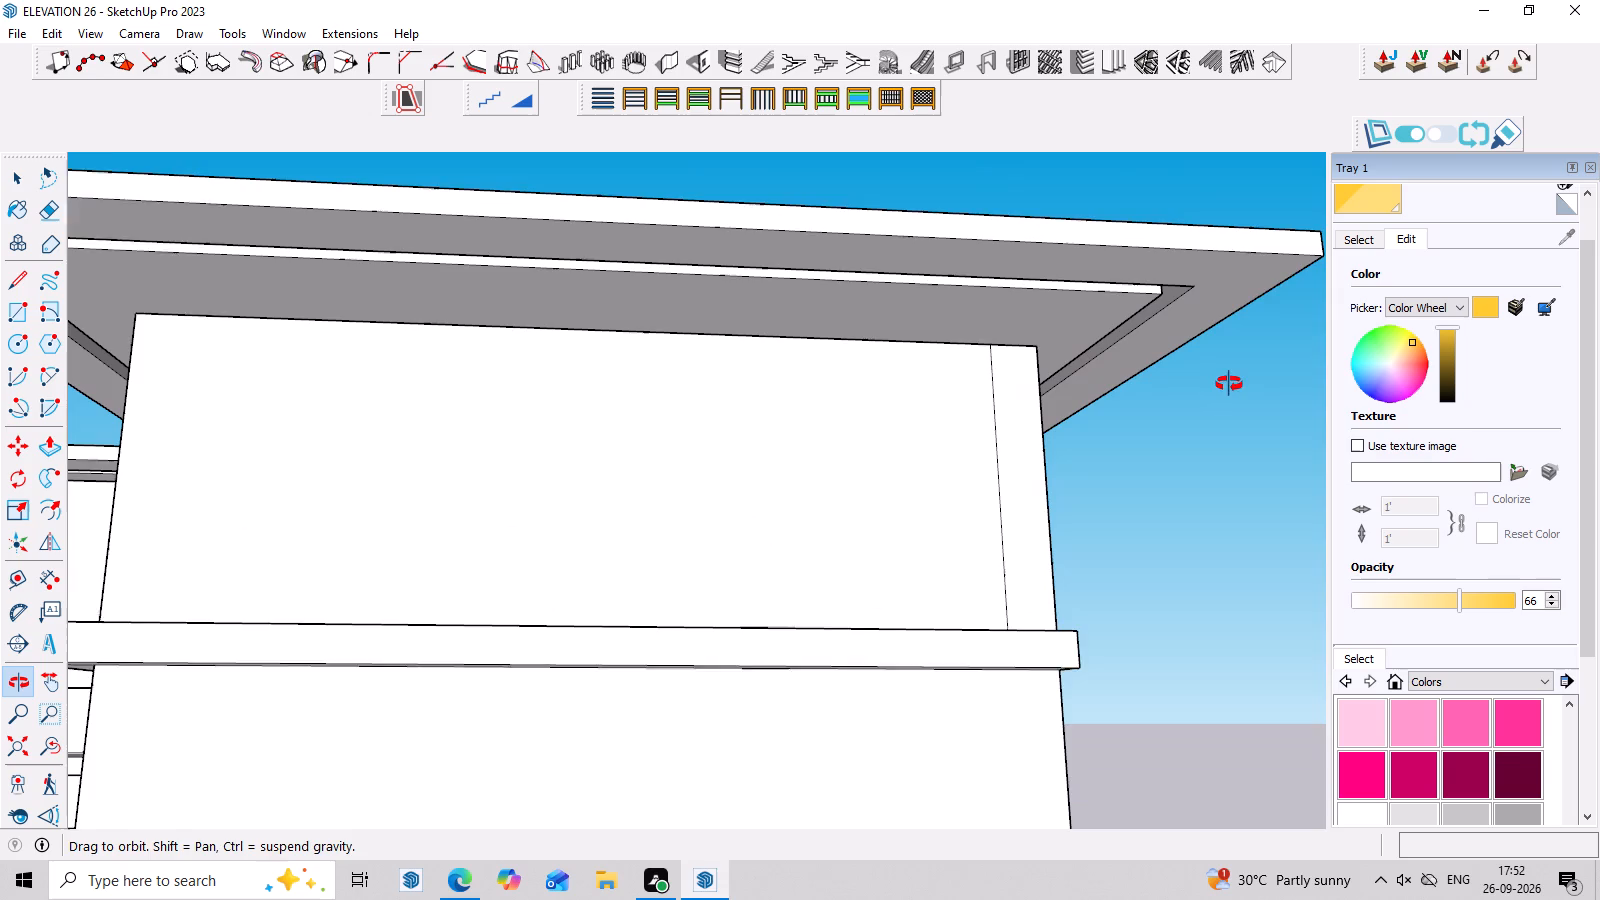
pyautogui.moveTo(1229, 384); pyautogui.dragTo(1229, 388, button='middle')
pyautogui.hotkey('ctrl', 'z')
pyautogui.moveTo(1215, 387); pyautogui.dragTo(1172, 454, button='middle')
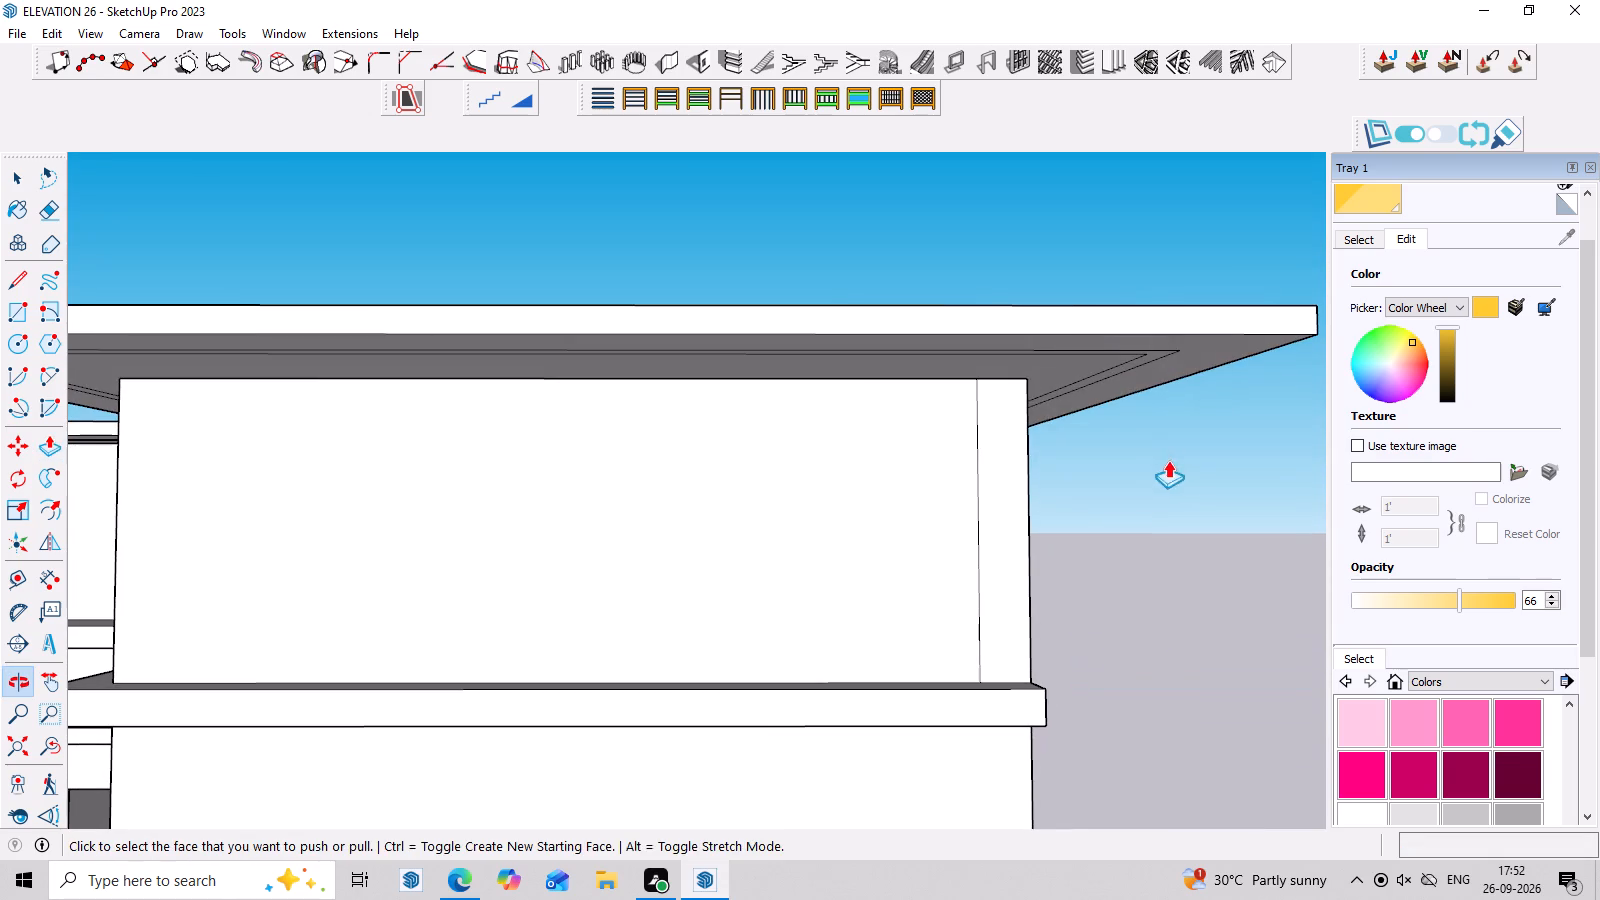
# Place a guide line 1" below the top edge of the roof slab's front face.
pyautogui.press('space')
pyautogui.press('t')
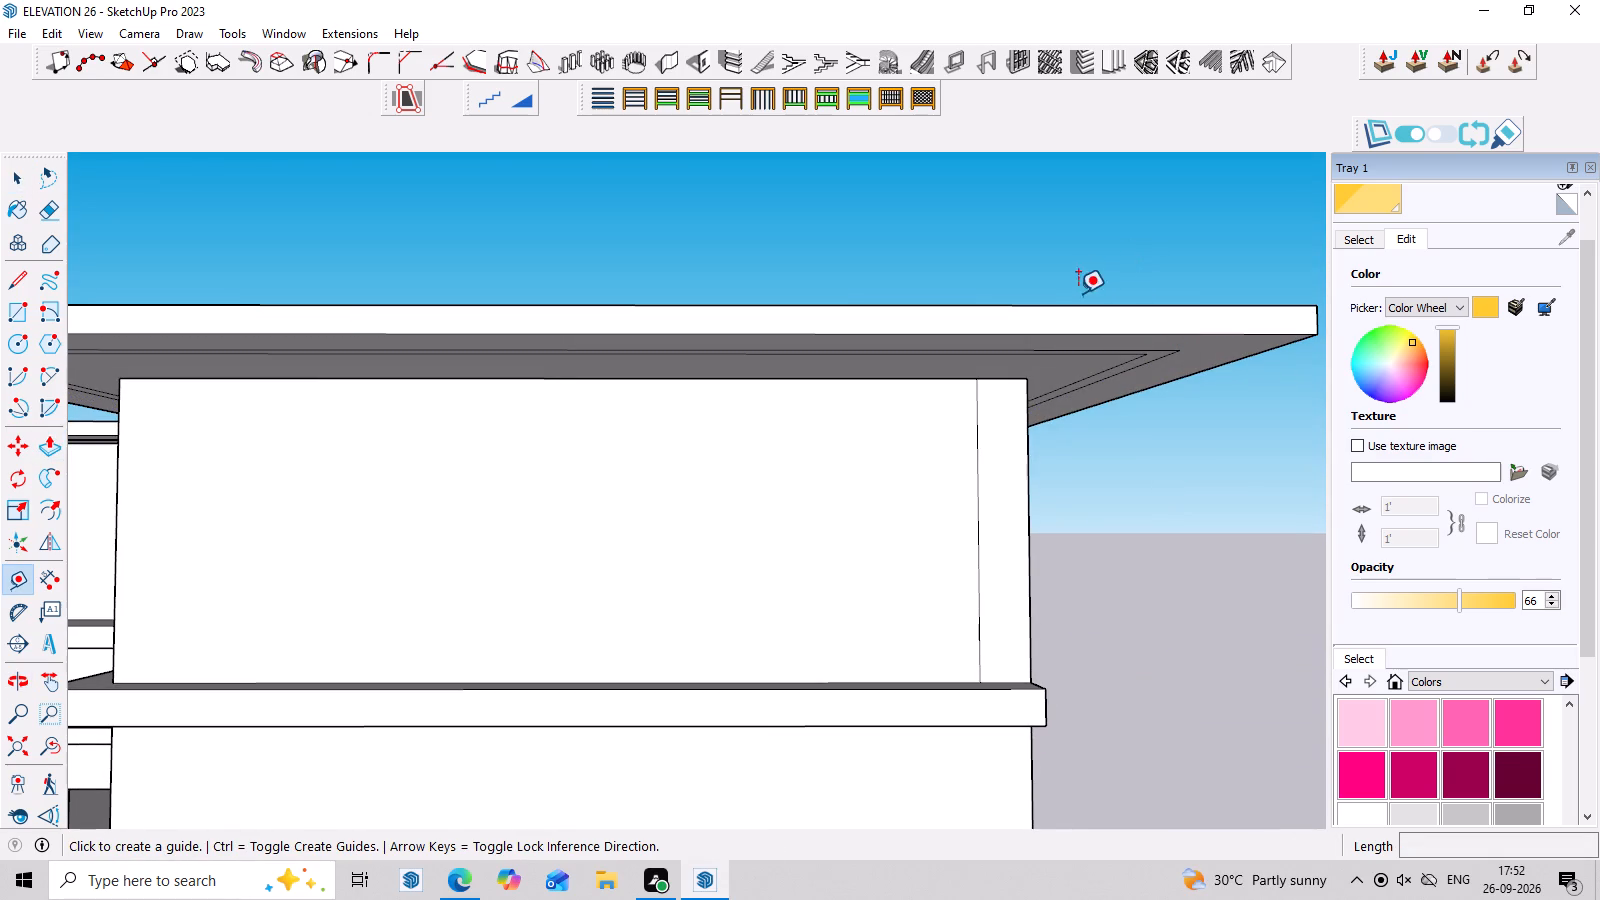
pyautogui.scroll(3, 1062, 296)
pyautogui.click(947, 318)
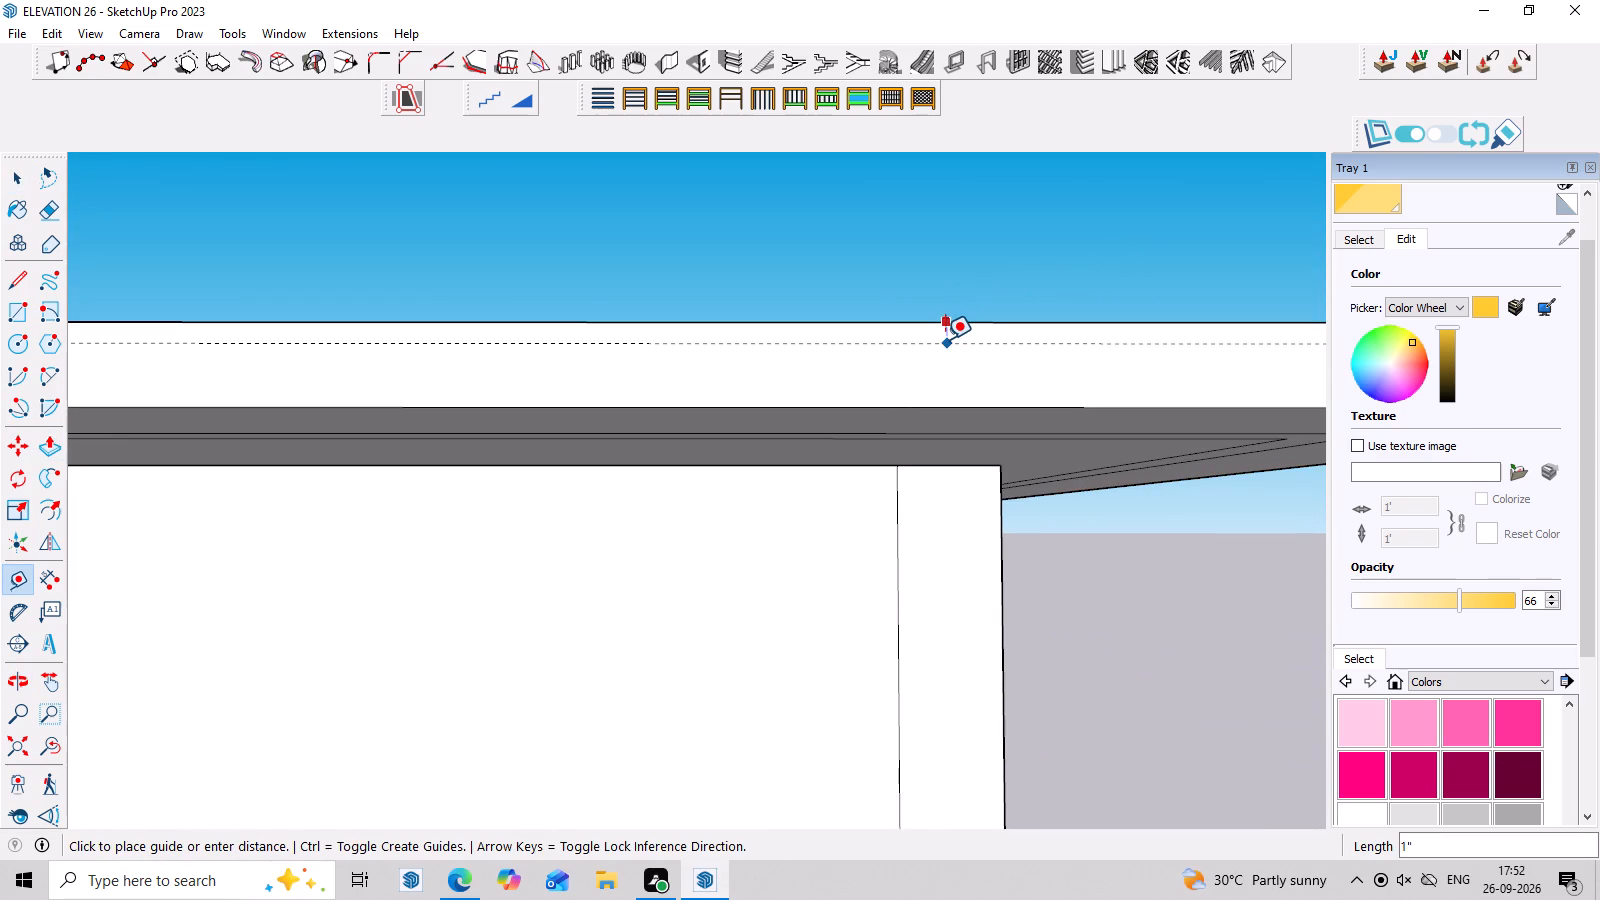
pyautogui.click(945, 339)
# Push the narrow underside strip 3" up into the roof slab, level with the guide line, to form a groove.
pyautogui.scroll(-1, 1053, 514)
pyautogui.moveTo(1053, 514); pyautogui.dragTo(1054, 404, button='middle')
pyautogui.press('space')
pyautogui.scroll(3, 1219, 466)
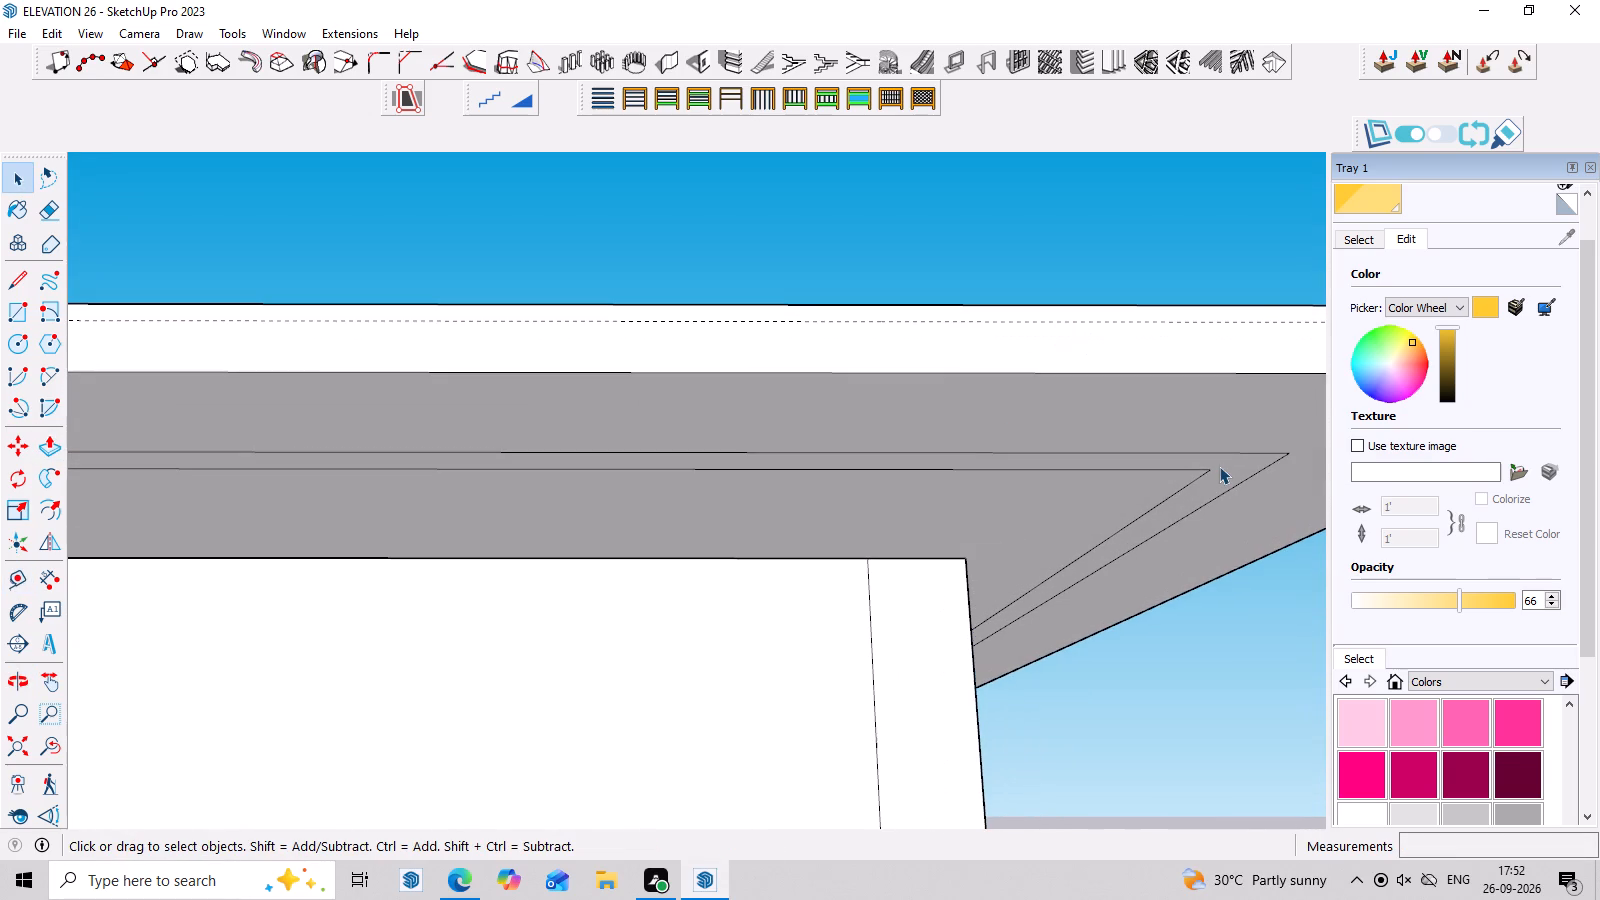
pyautogui.click(1219, 466)
pyautogui.press('p')
pyautogui.click(1208, 460)
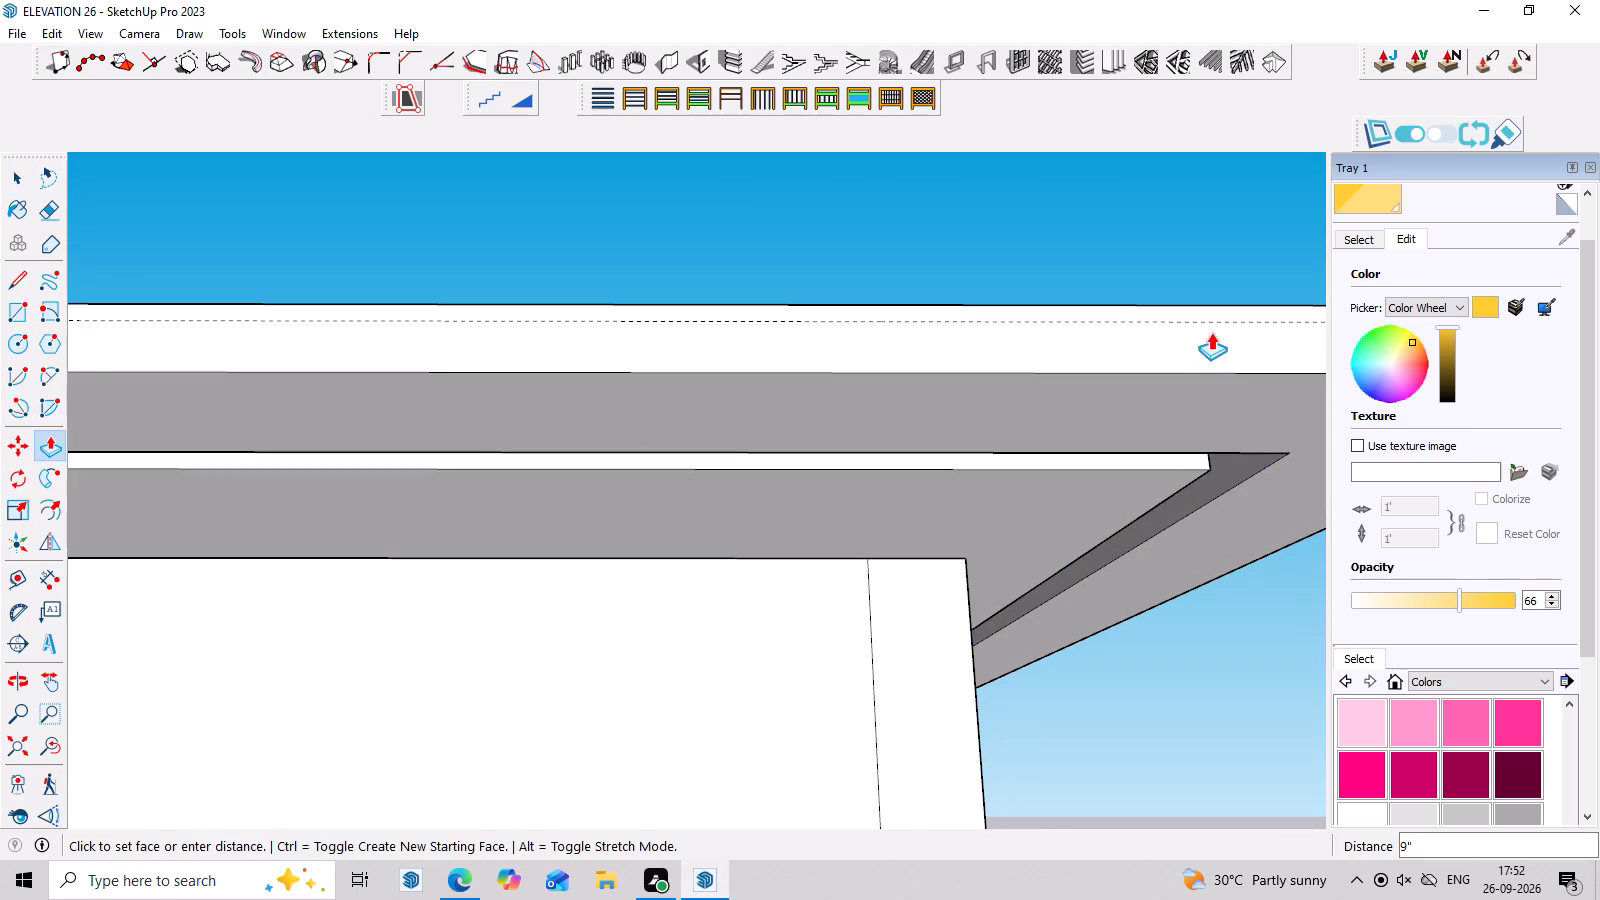
pyautogui.click(1209, 321)
pyautogui.scroll(-7, 1102, 351)
pyautogui.moveTo(1092, 387); pyautogui.dragTo(1095, 514, button='middle')
pyautogui.press('space')
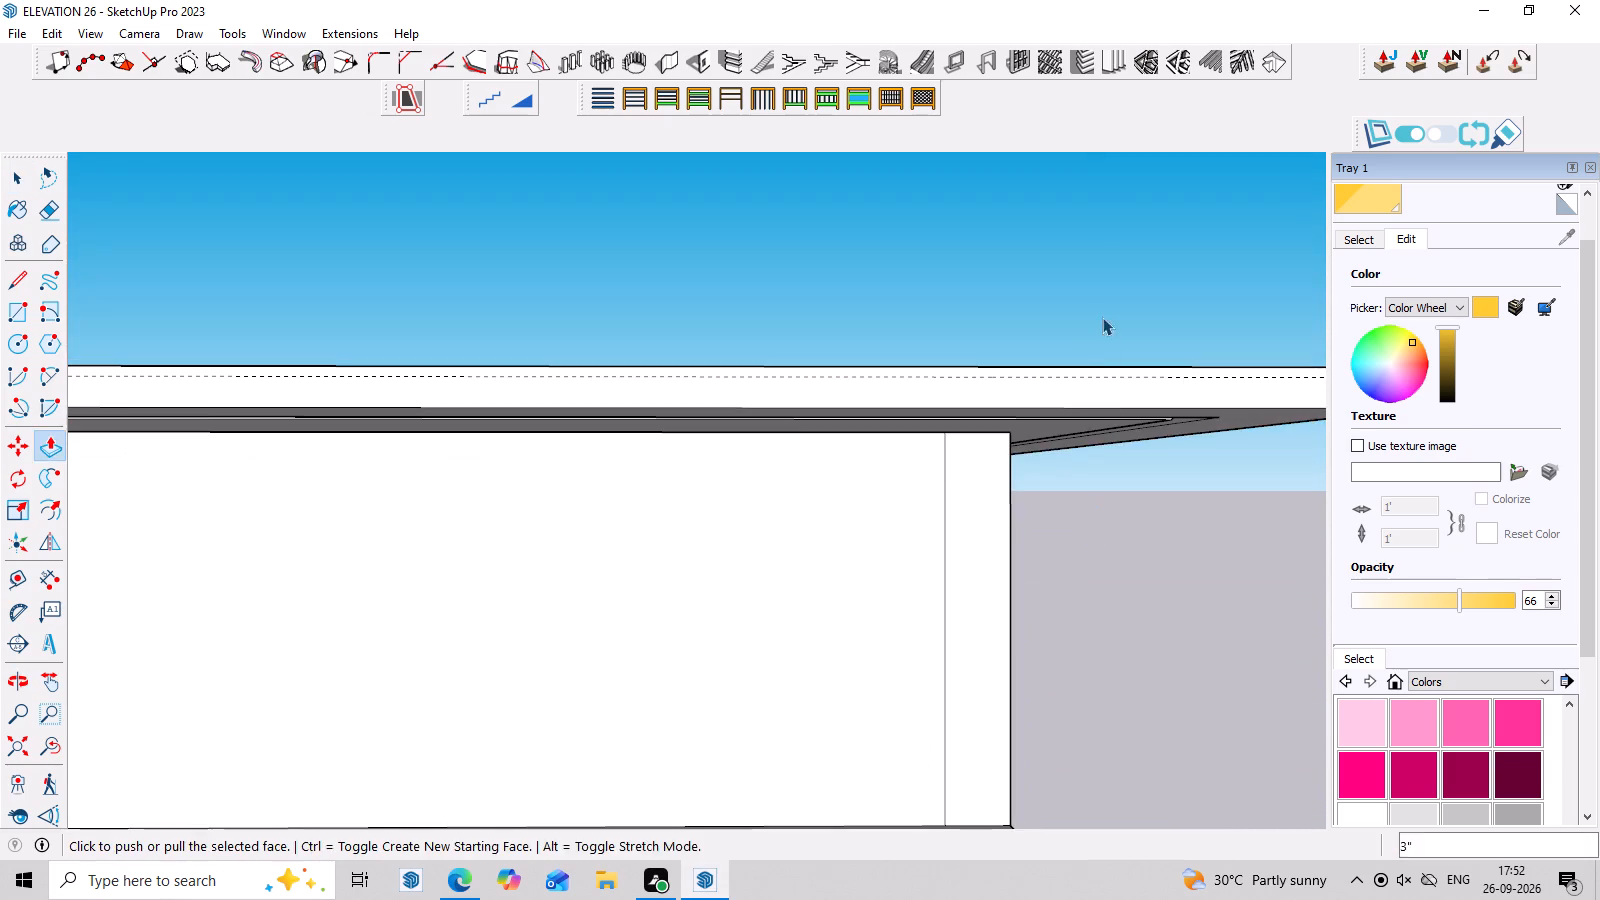
# Delete all guide lines from the model.
pyautogui.scroll(-6, 1090, 242)
pyautogui.moveTo(1101, 269); pyautogui.dragTo(1118, 398, button='middle')
pyautogui.click(1230, 271)
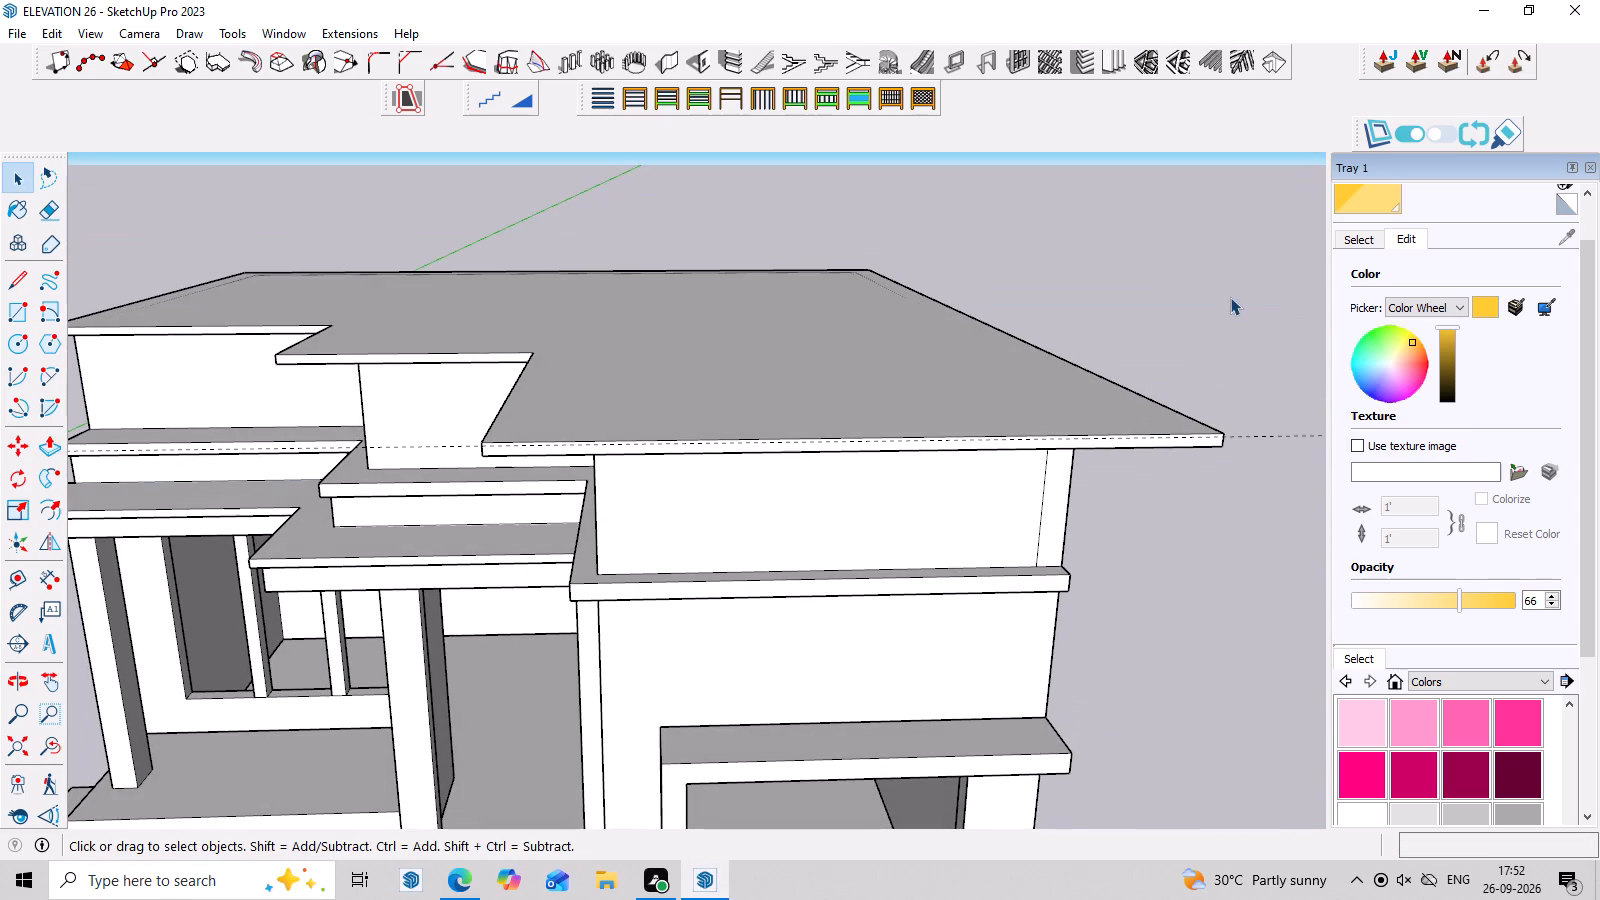
pyautogui.press('space')
pyautogui.click(59, 35)
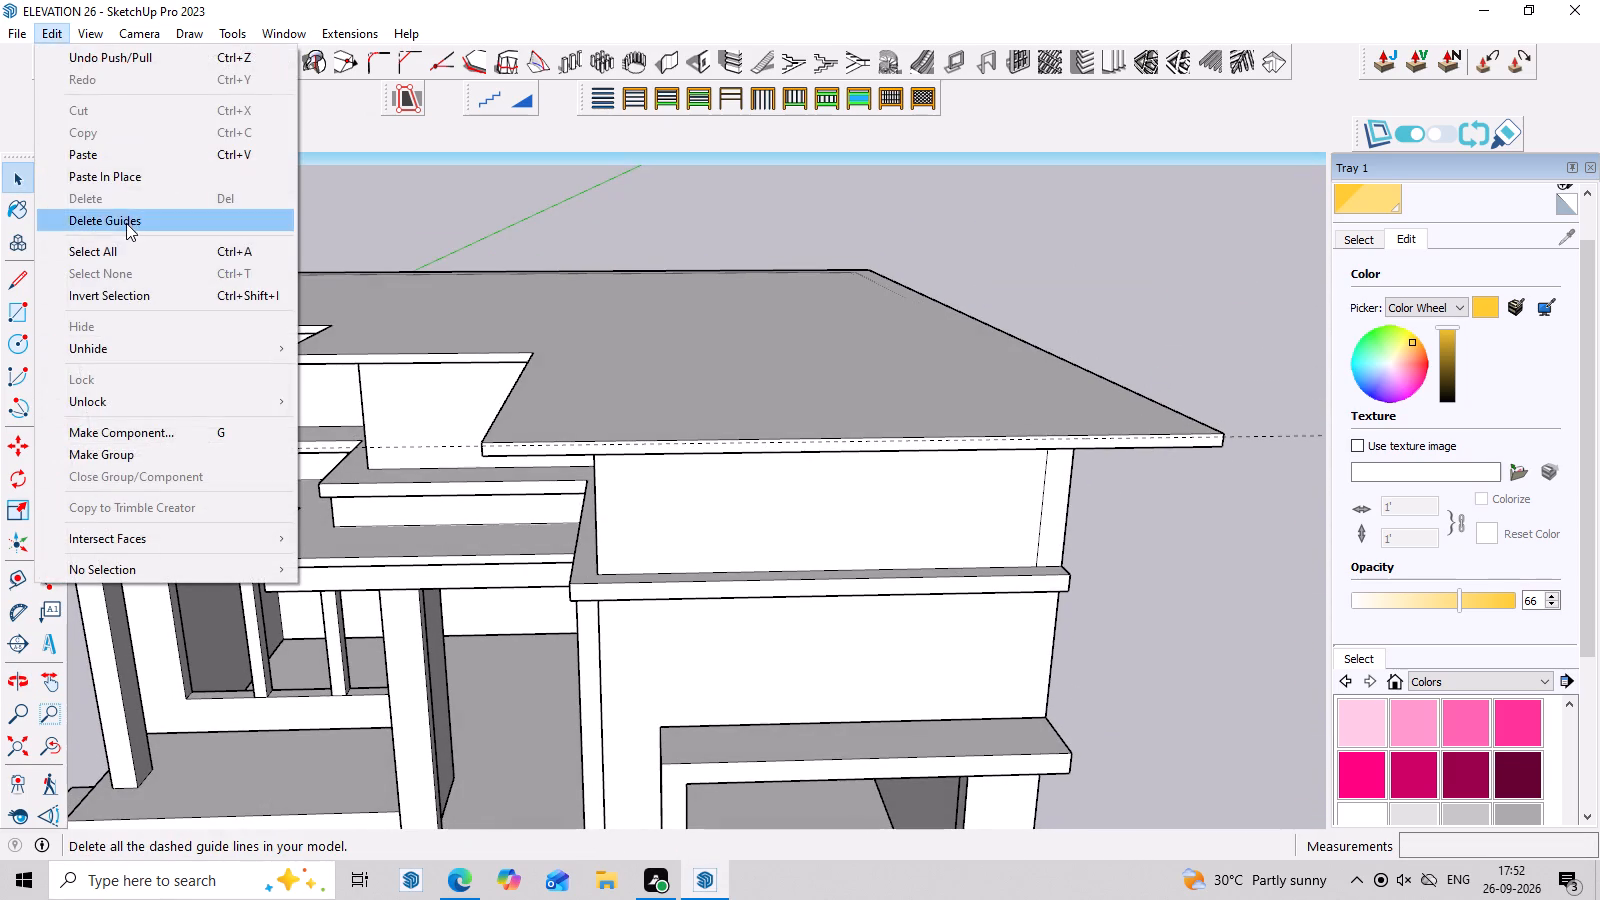
pyautogui.click(126, 223)
# Inspect the grooved roof overhang and the front elevation of the white house from several angles and distances.
pyautogui.scroll(-4, 305, 318)
pyautogui.moveTo(885, 515); pyautogui.dragTo(852, 337, button='middle')
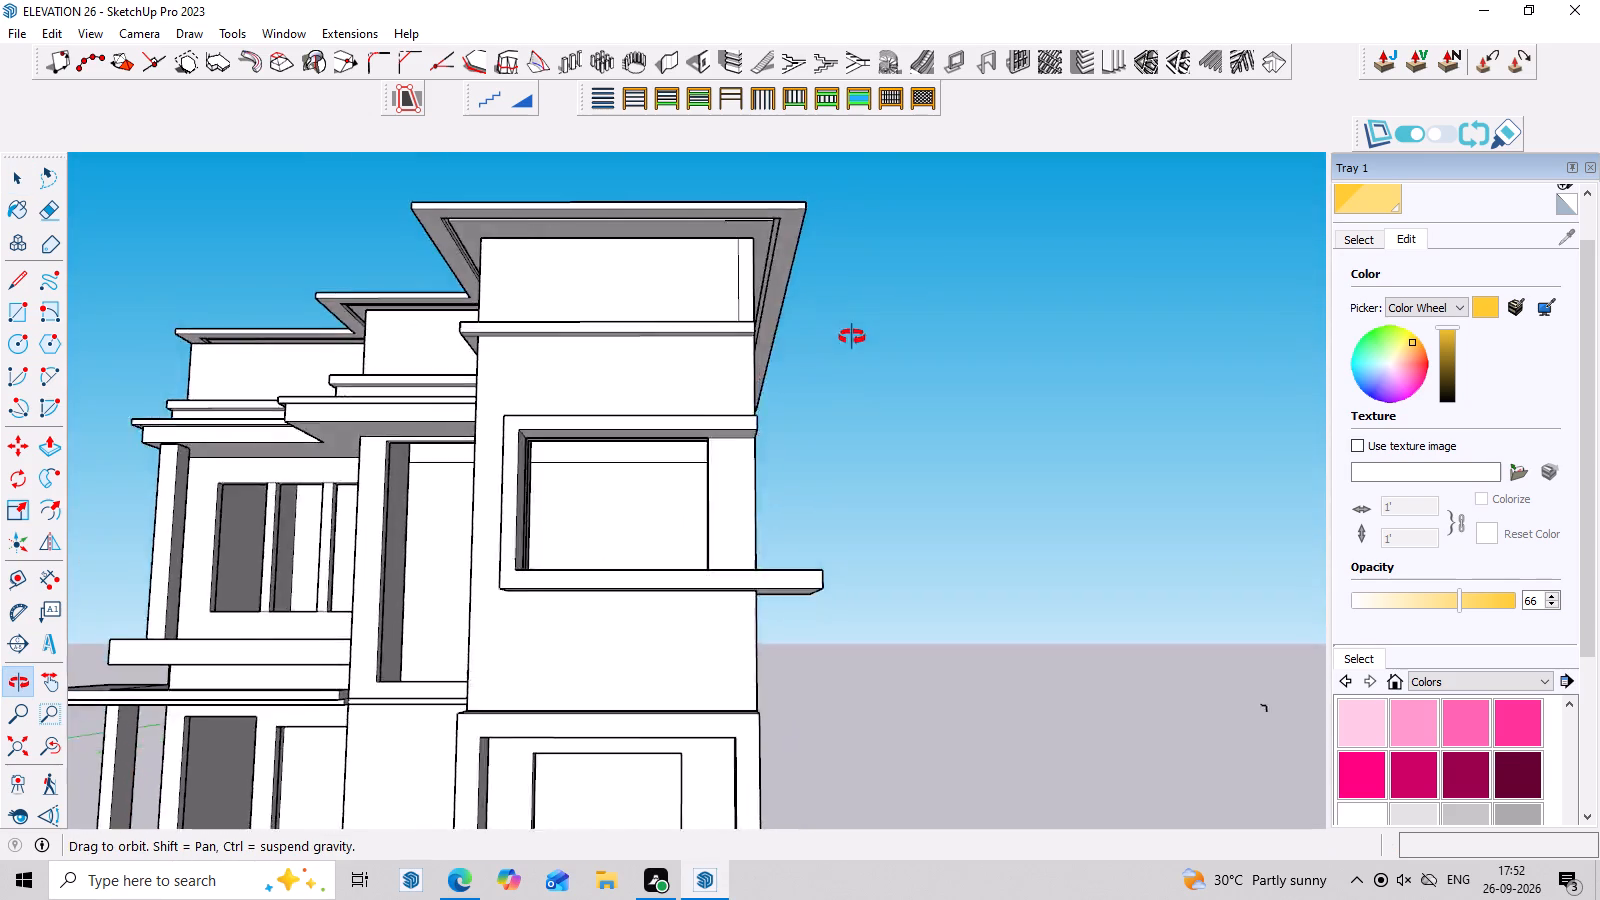
pyautogui.moveTo(852, 337); pyautogui.dragTo(819, 385, button='middle')
pyautogui.scroll(-5, 819, 395)
pyautogui.moveTo(876, 470); pyautogui.dragTo(1015, 588, button='middle')
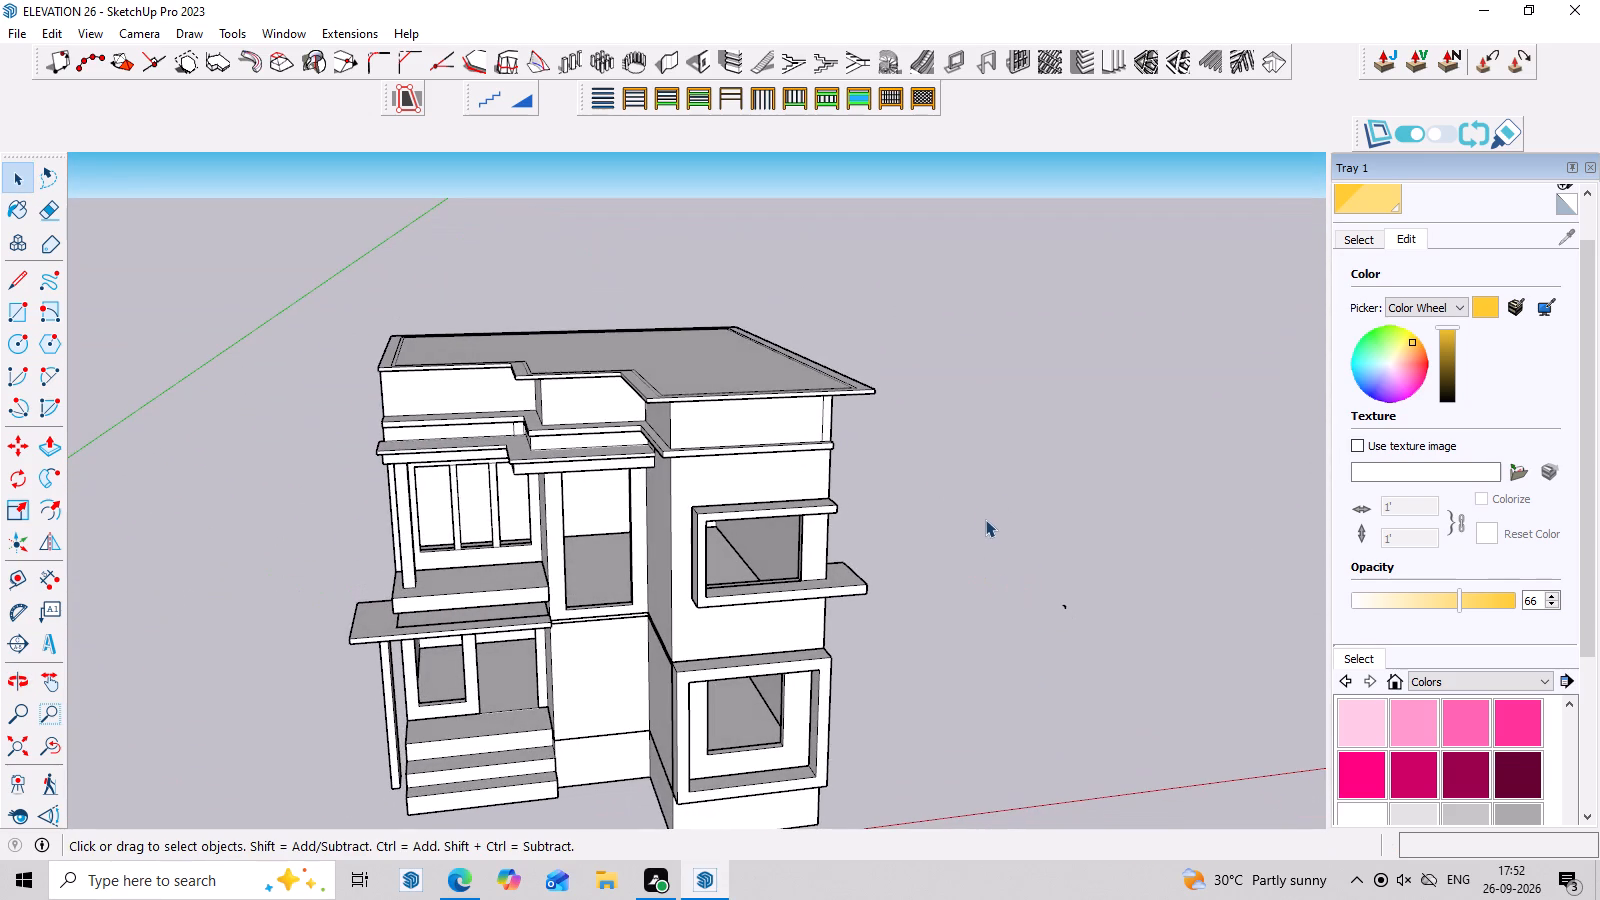
pyautogui.scroll(-2, 1114, 450)
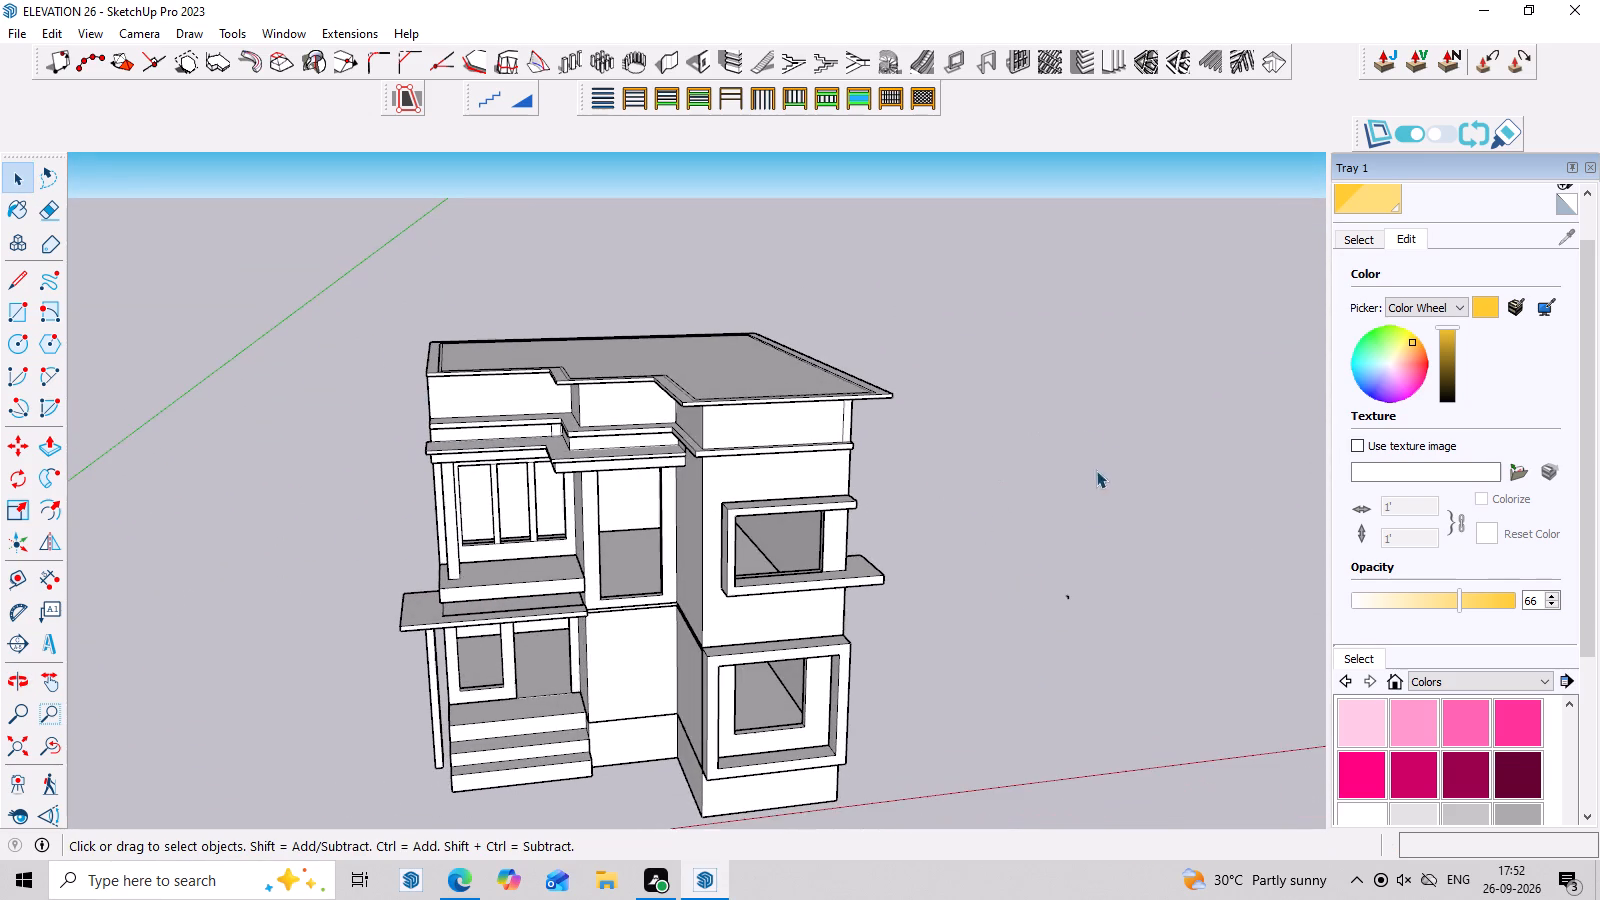
pyautogui.moveTo(1033, 597); pyautogui.dragTo(846, 484, button='middle')
pyautogui.scroll(3, 848, 569)
pyautogui.scroll(-8, 940, 601)
pyautogui.scroll(4, 573, 702)
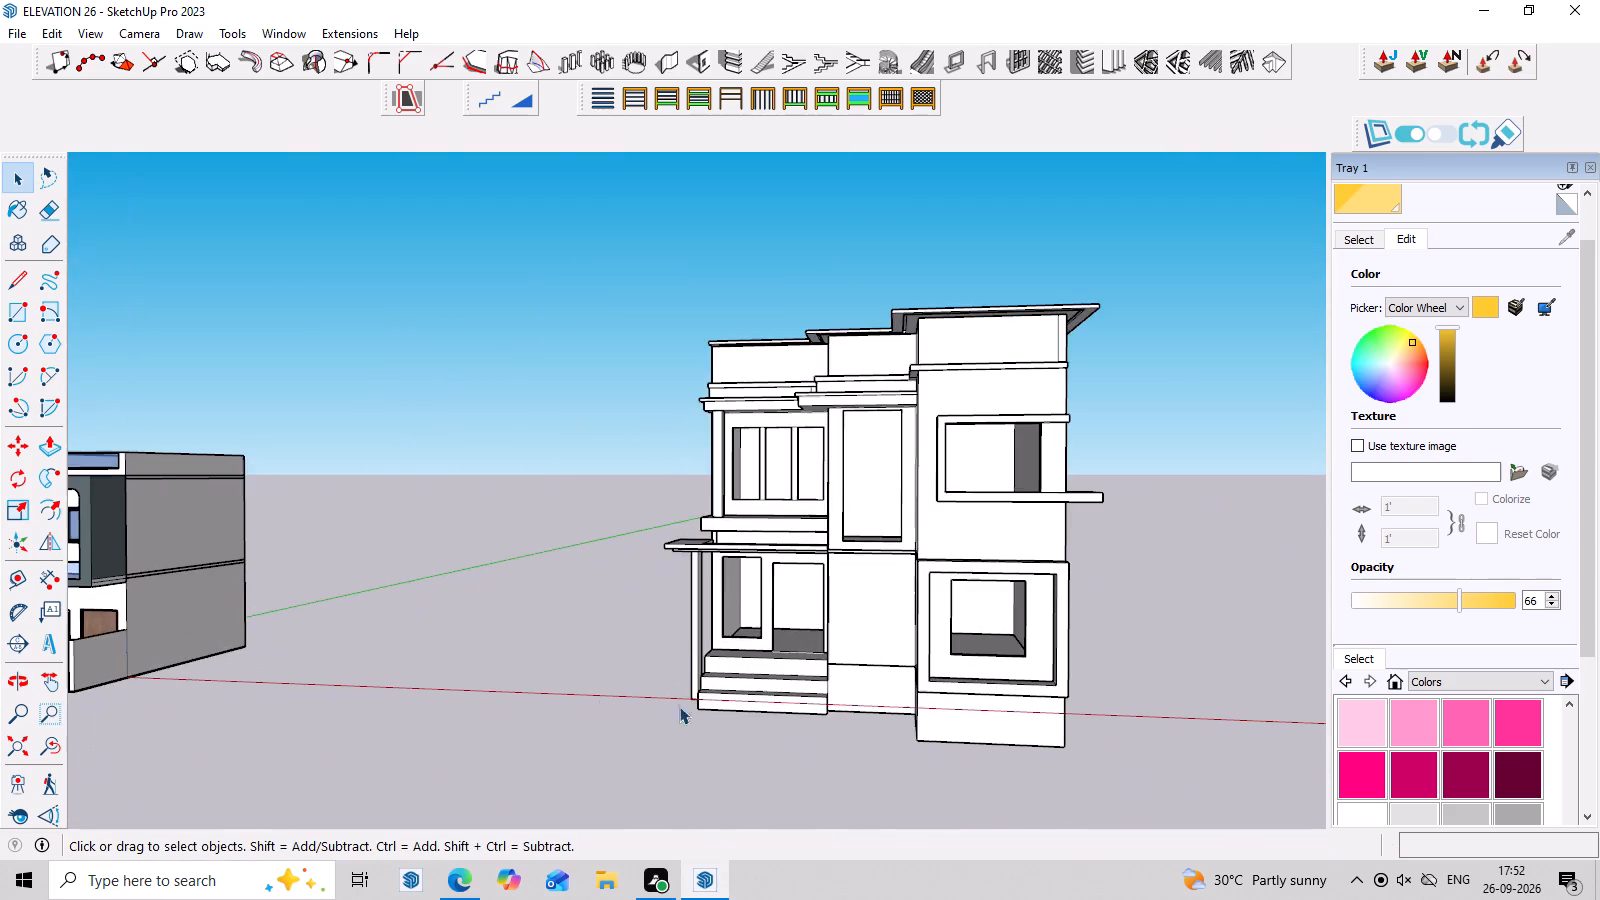
pyautogui.moveTo(943, 755); pyautogui.dragTo(990, 756, button='middle')
pyautogui.scroll(3, 1128, 728)
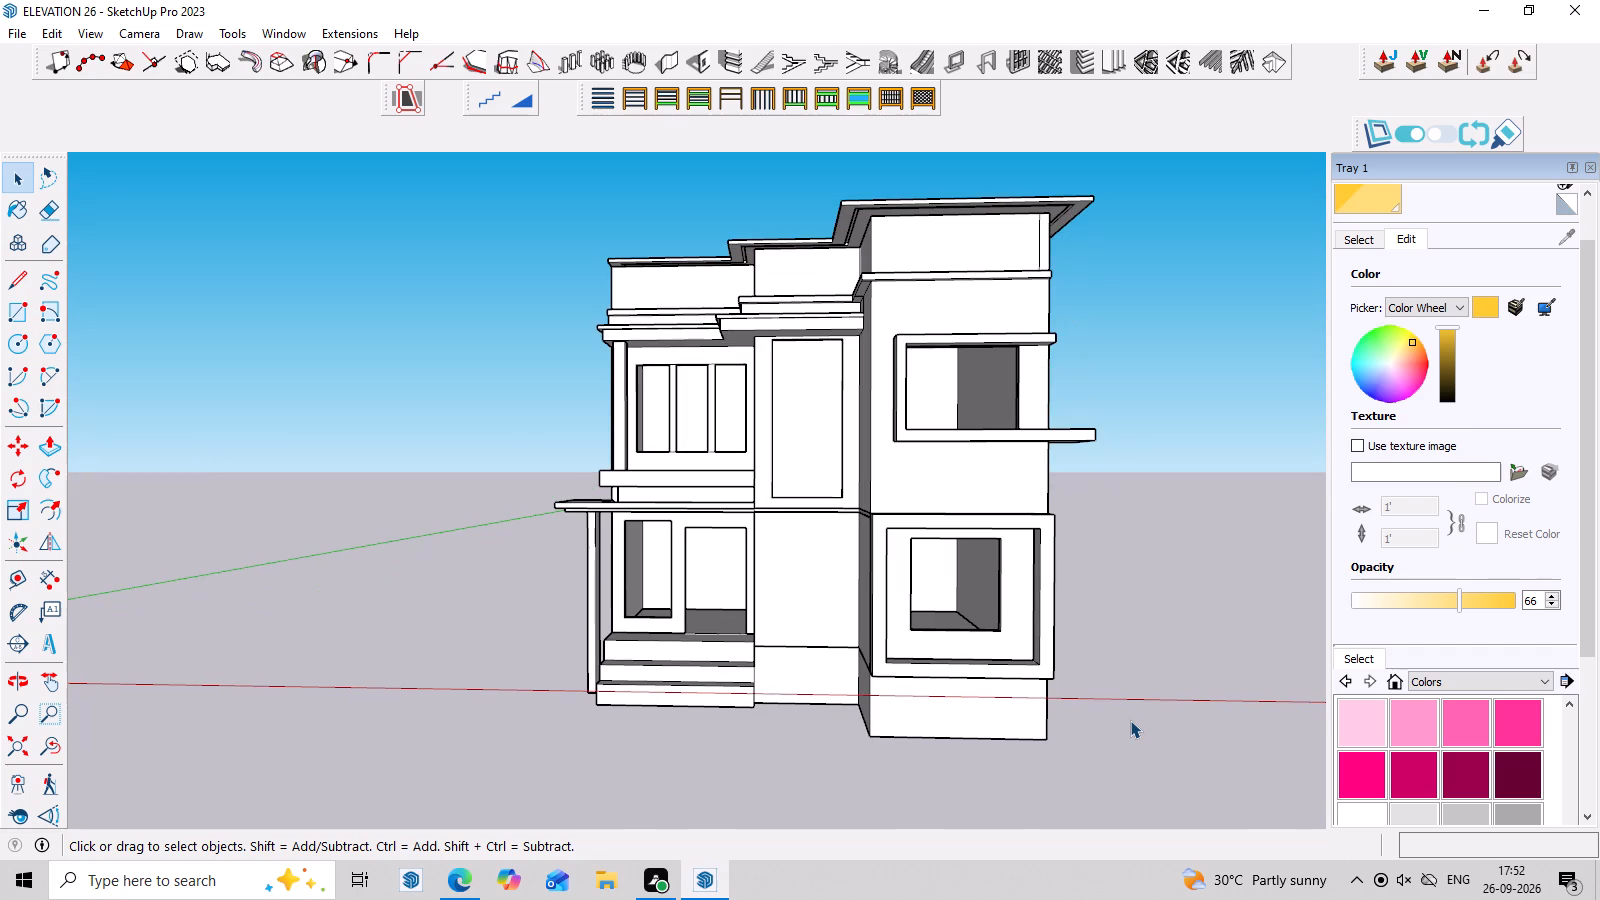
pyautogui.scroll(3, 892, 269)
pyautogui.moveTo(892, 269); pyautogui.dragTo(897, 351, button='middle')
pyautogui.scroll(1, 897, 359)
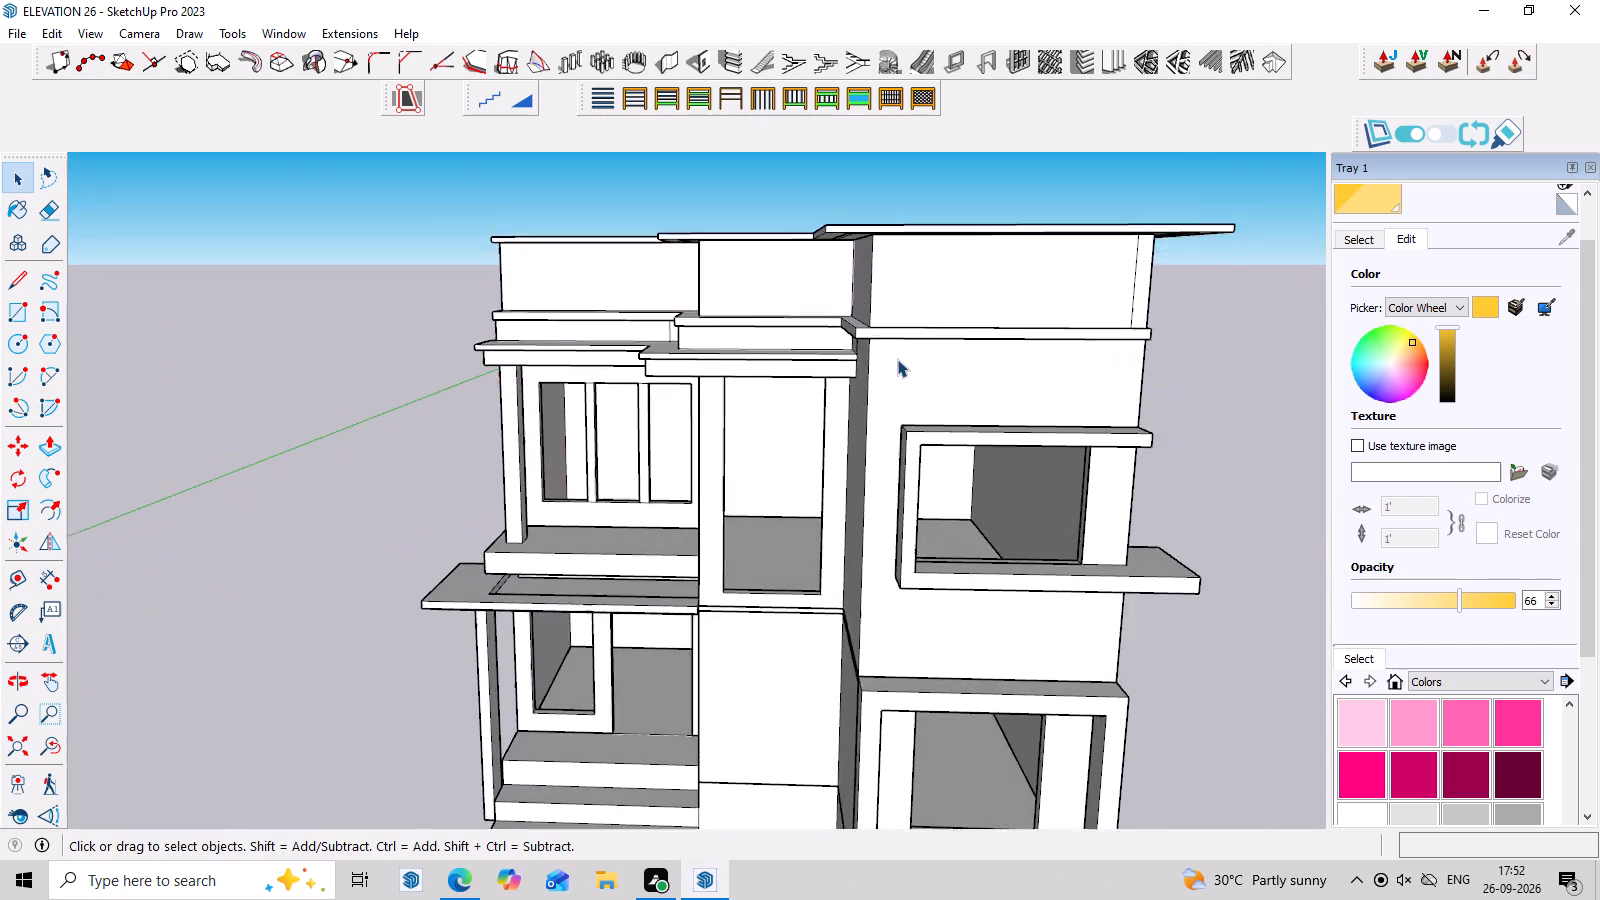
pyautogui.scroll(5, 897, 359)
pyautogui.moveTo(897, 359); pyautogui.dragTo(899, 331, button='middle')
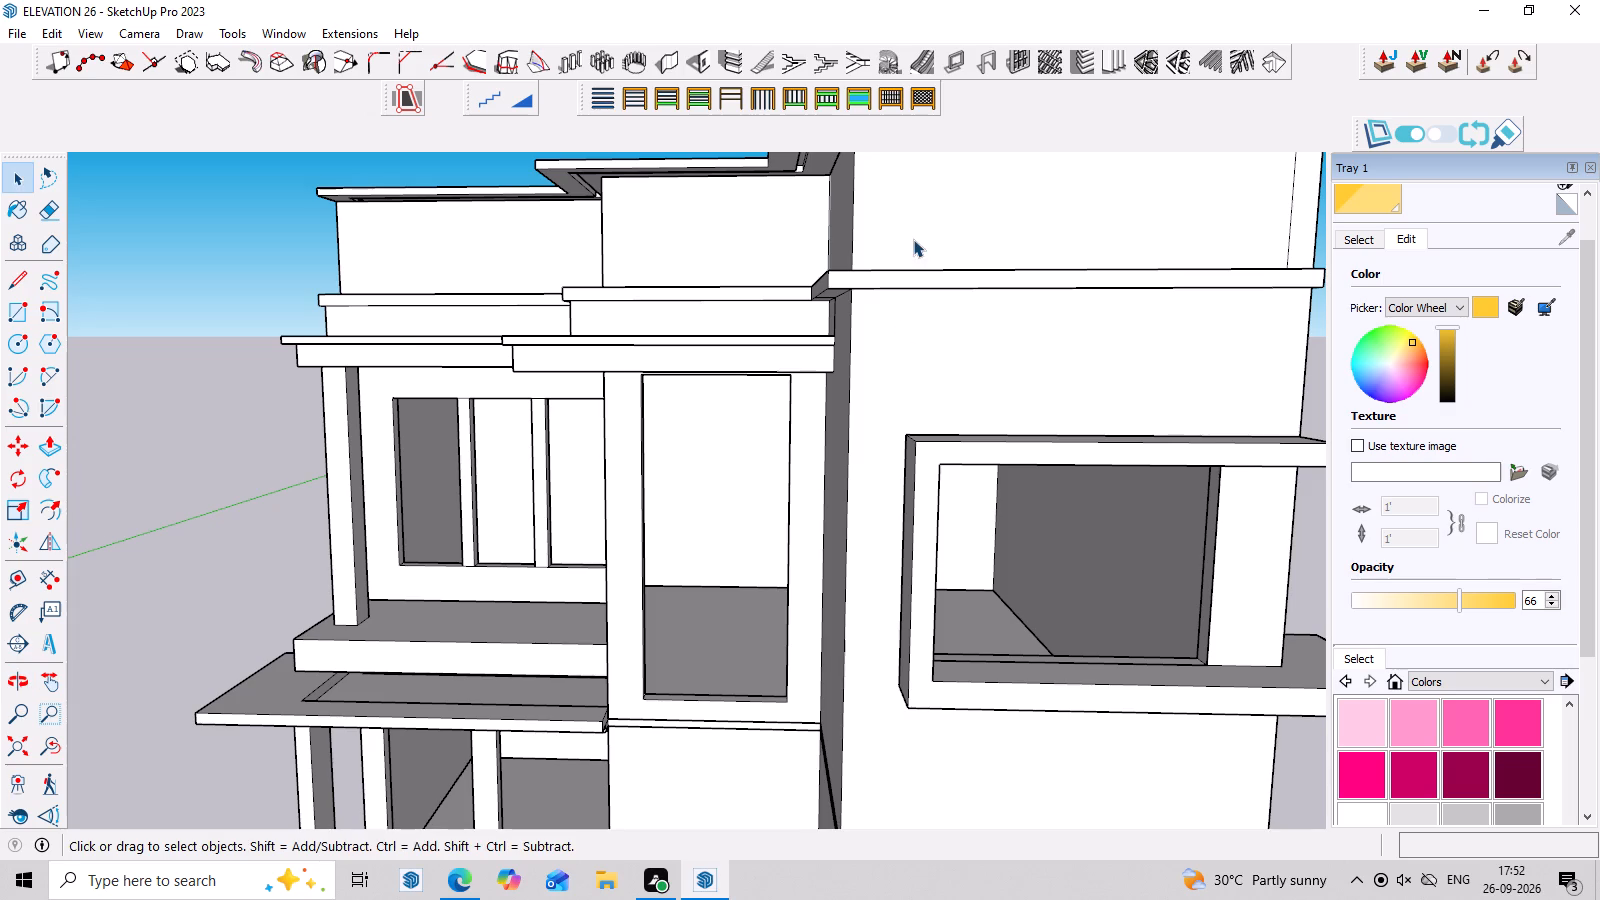
pyautogui.scroll(-3, 914, 238)
pyautogui.moveTo(914, 238); pyautogui.dragTo(928, 336, button='middle')
pyautogui.moveTo(972, 329); pyautogui.dragTo(981, 277, button='middle')
pyautogui.scroll(-1, 981, 269)
pyautogui.scroll(3, 981, 269)
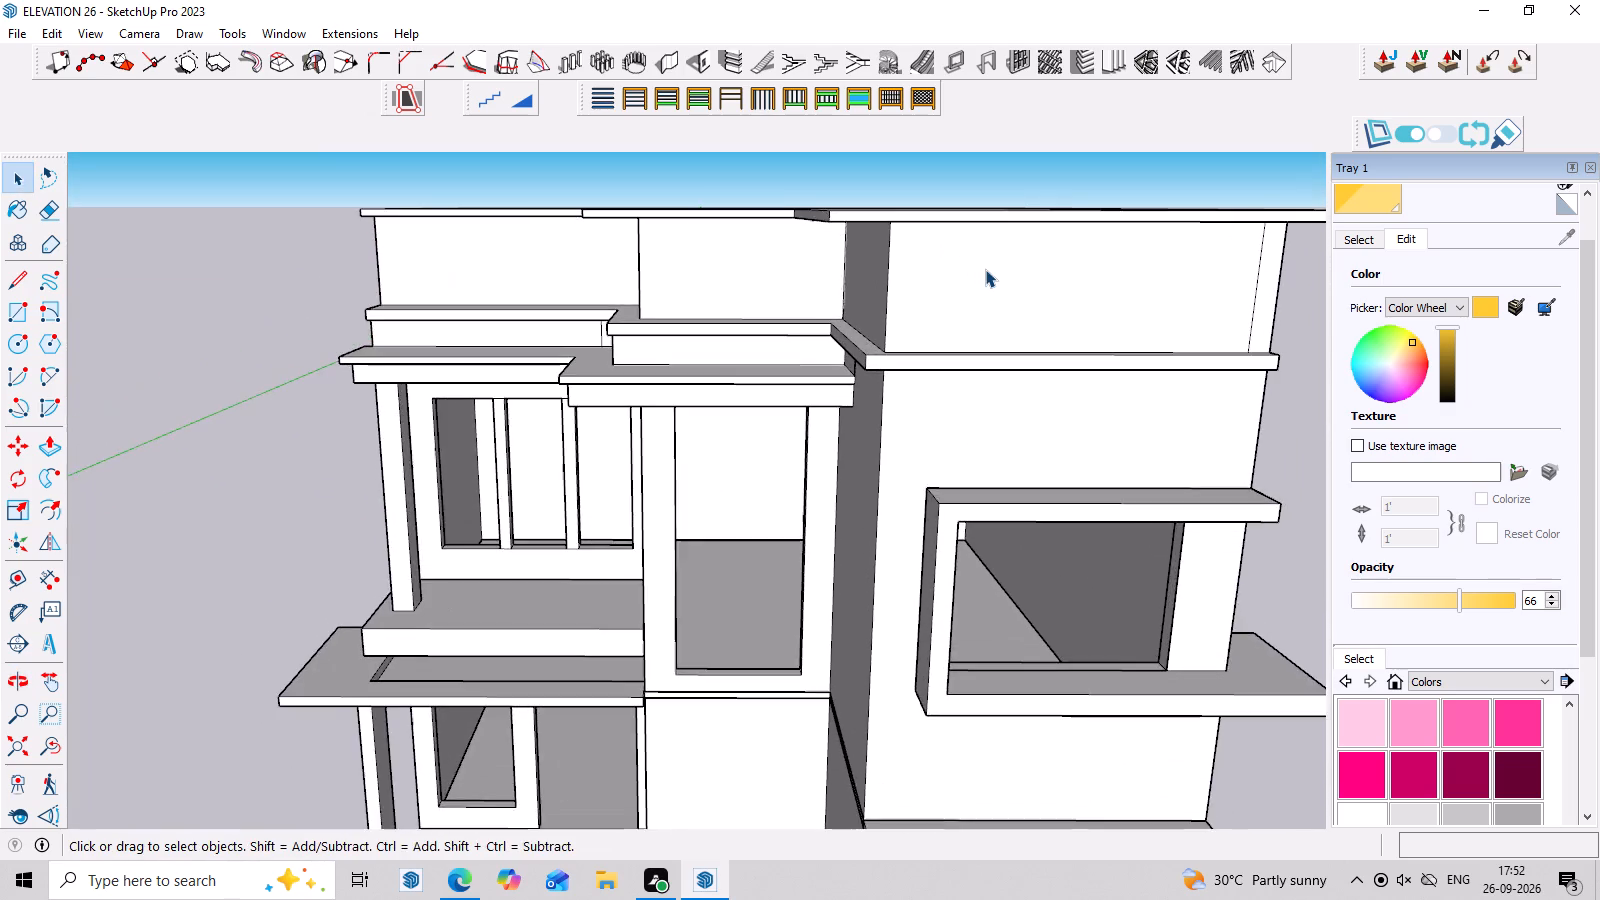
pyautogui.moveTo(986, 272); pyautogui.dragTo(933, 220, button='middle')
pyautogui.scroll(3, 794, 211)
pyautogui.moveTo(843, 198); pyautogui.dragTo(854, 240, button='middle')
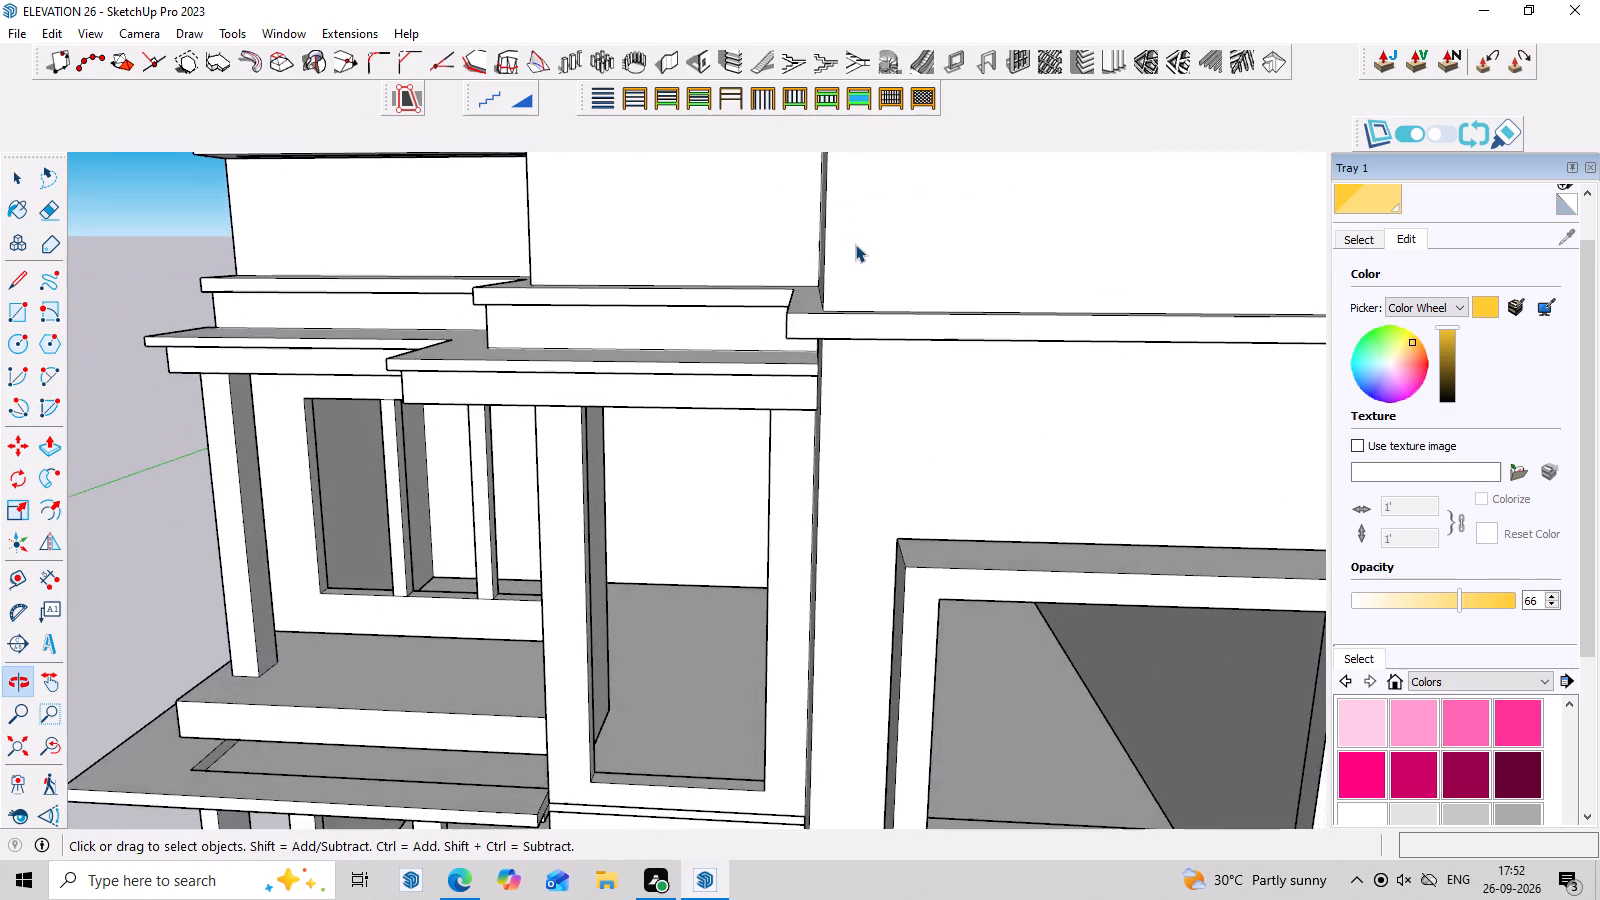
# Examine the finished reference house's gate and front facade and compare them with the white house's front elevation.
pyautogui.scroll(-12, 855, 244)
pyautogui.scroll(-8, 1002, 334)
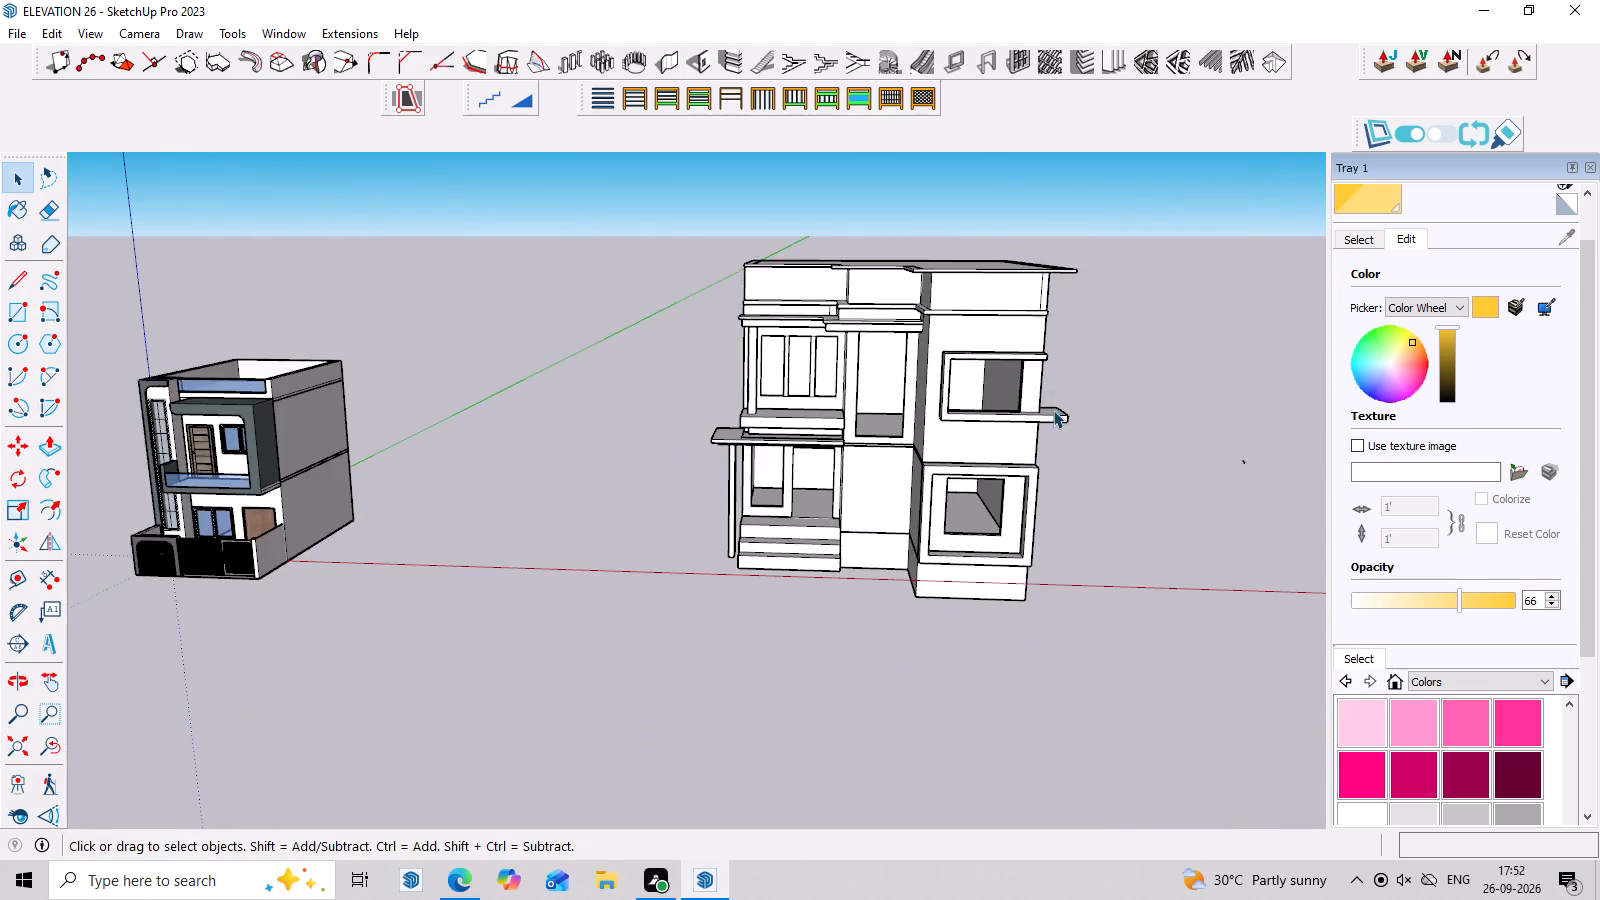
pyautogui.scroll(-4, 1053, 410)
pyautogui.scroll(18, 633, 551)
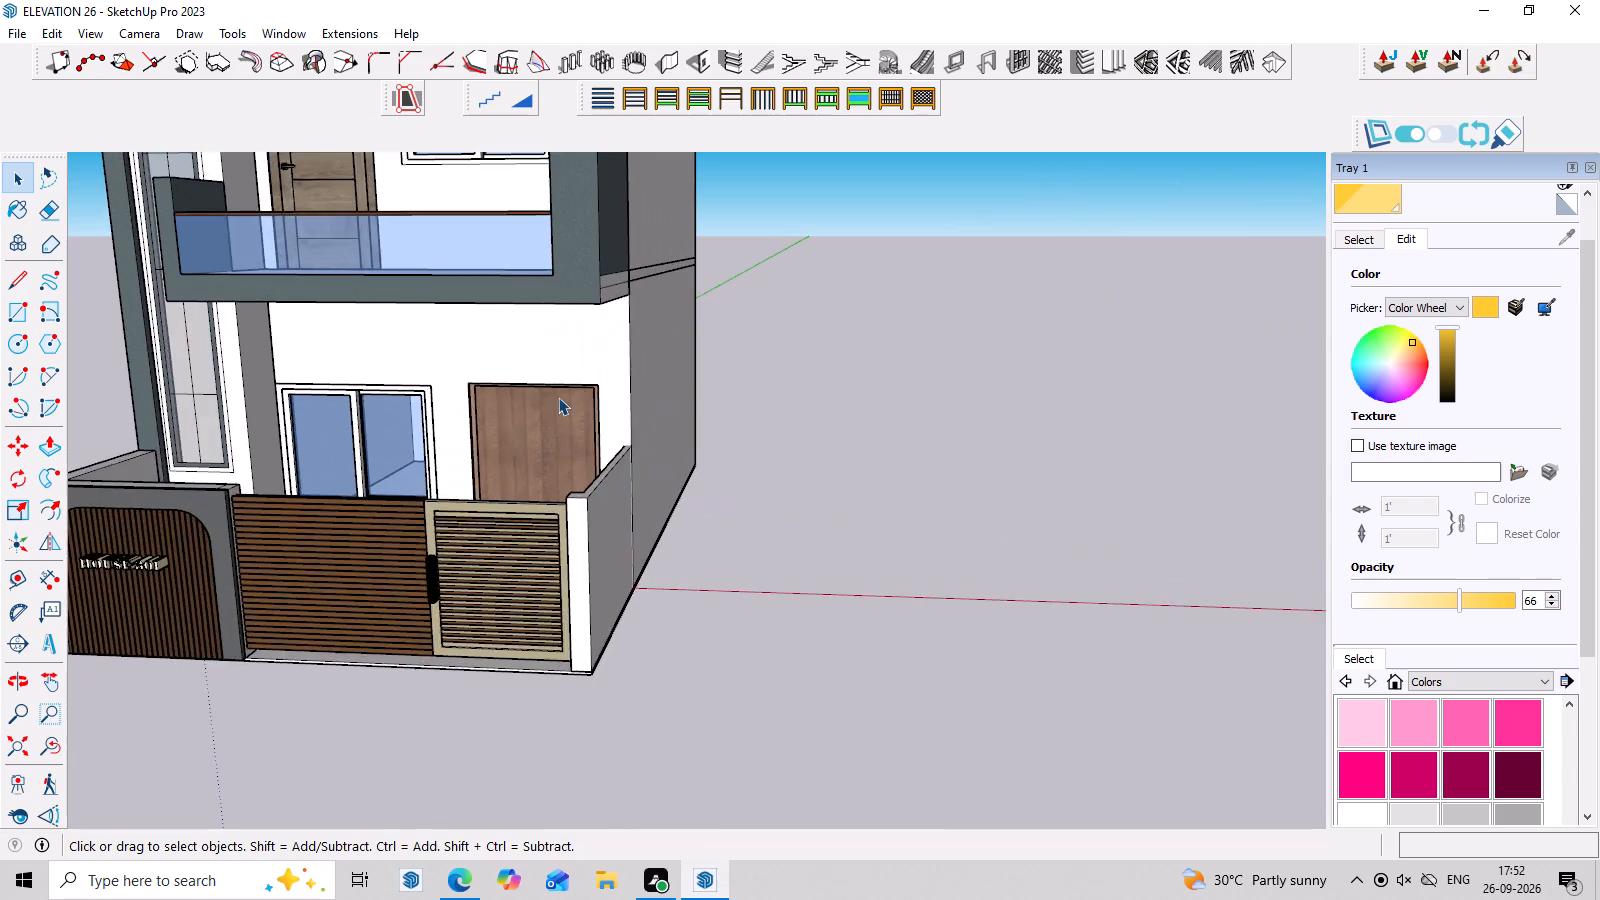
pyautogui.scroll(3, 558, 397)
pyautogui.moveTo(563, 381); pyautogui.dragTo(582, 322, button='middle')
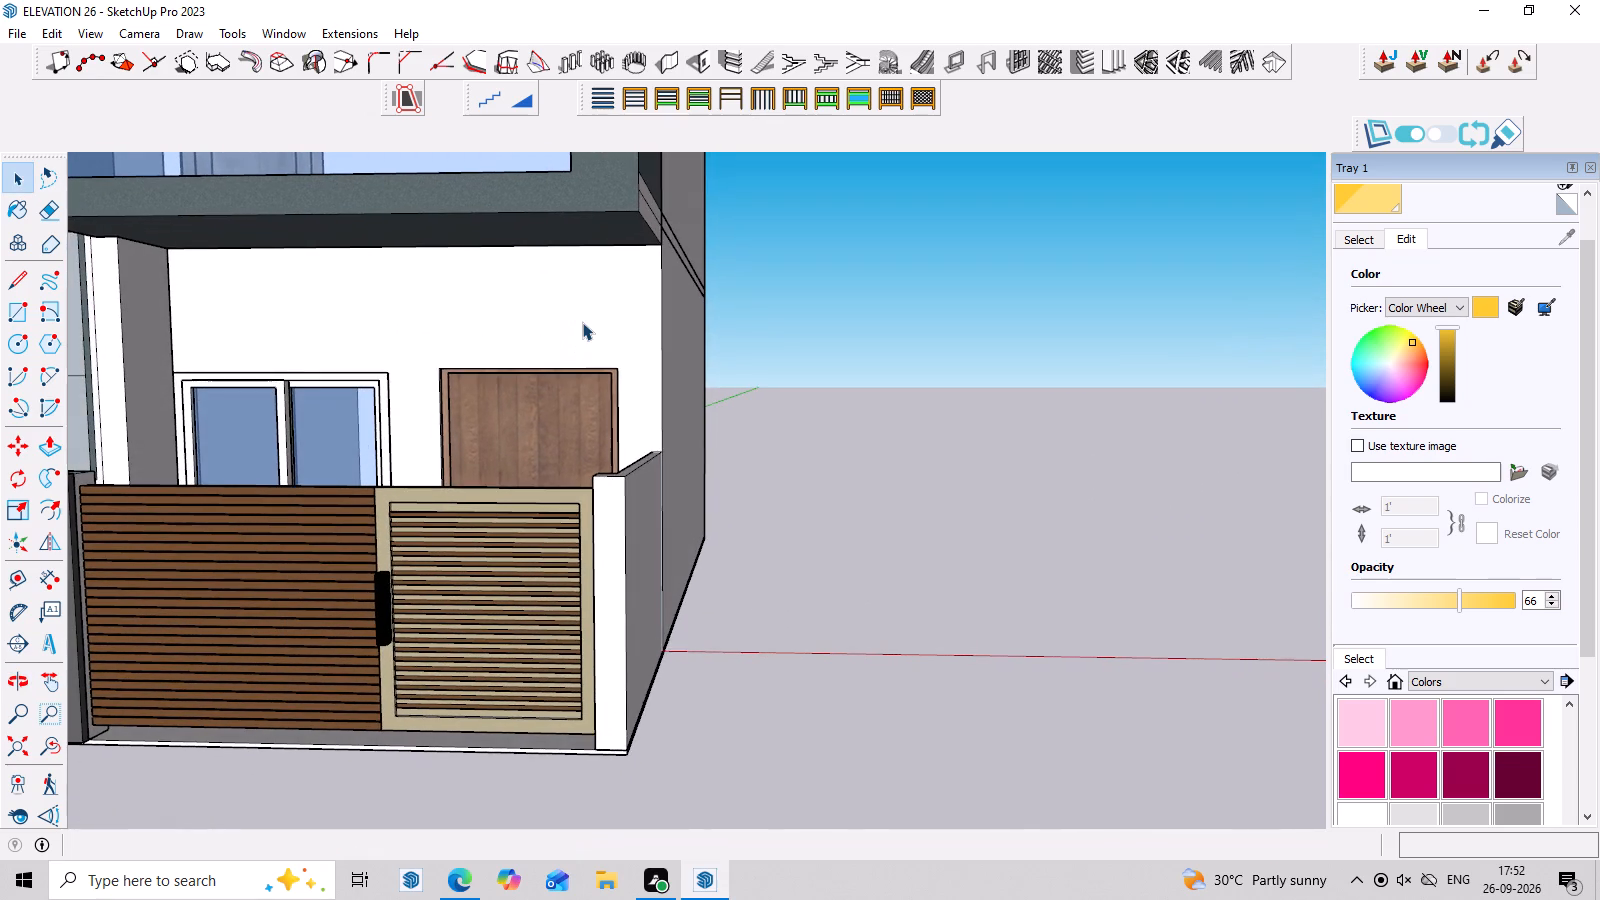
pyautogui.scroll(-14, 582, 322)
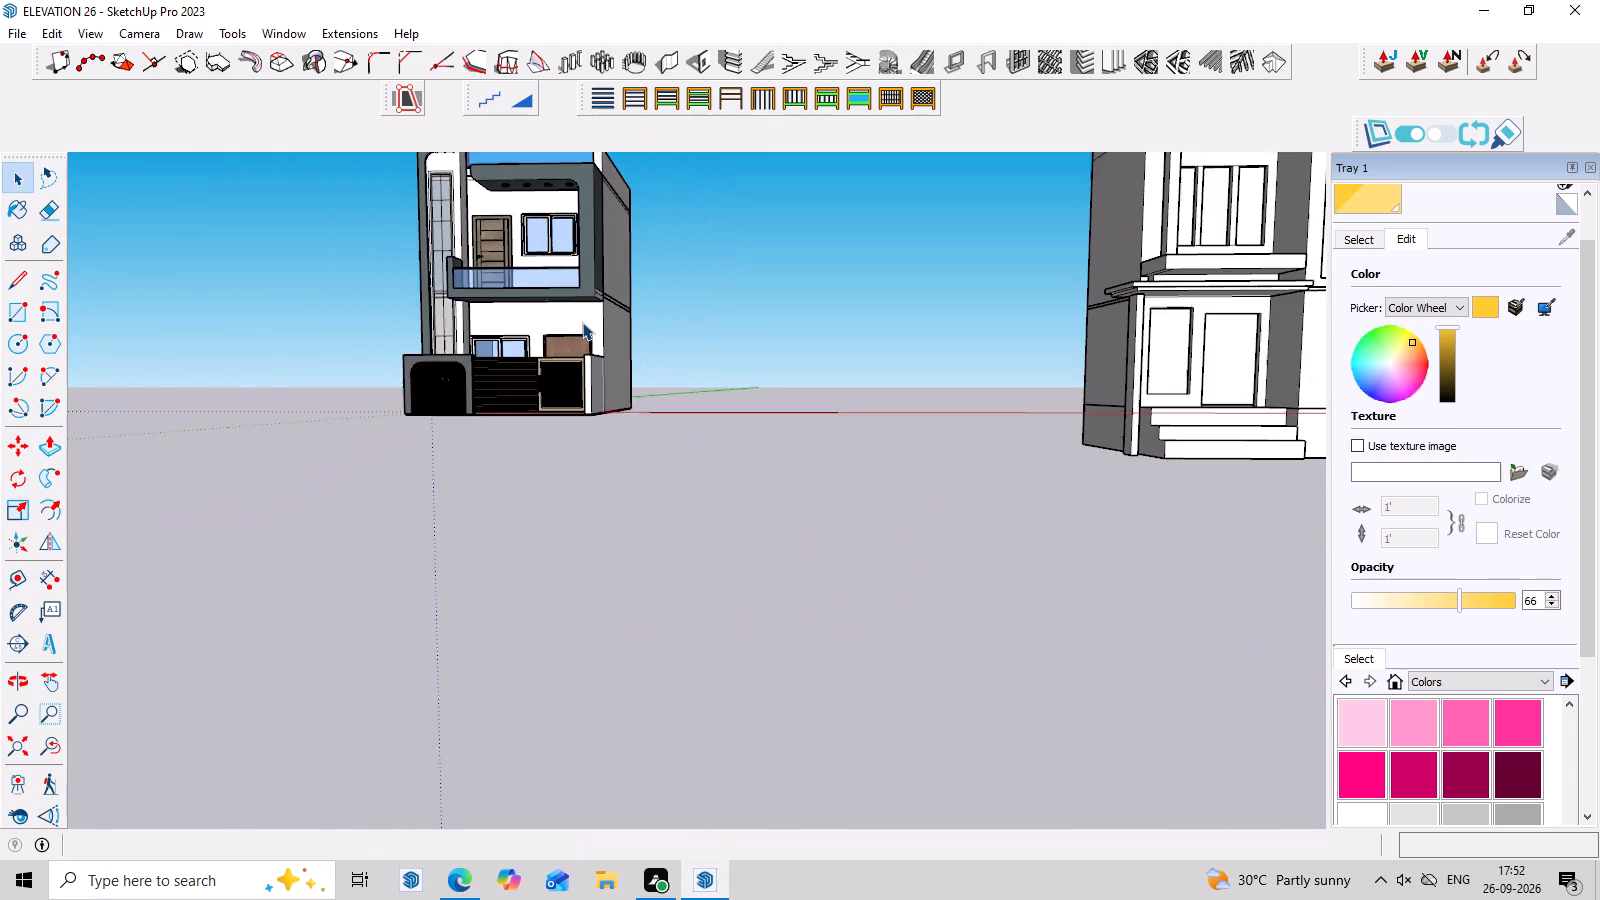
pyautogui.scroll(-4, 582, 322)
pyautogui.scroll(2, 582, 322)
pyautogui.scroll(3, 497, 340)
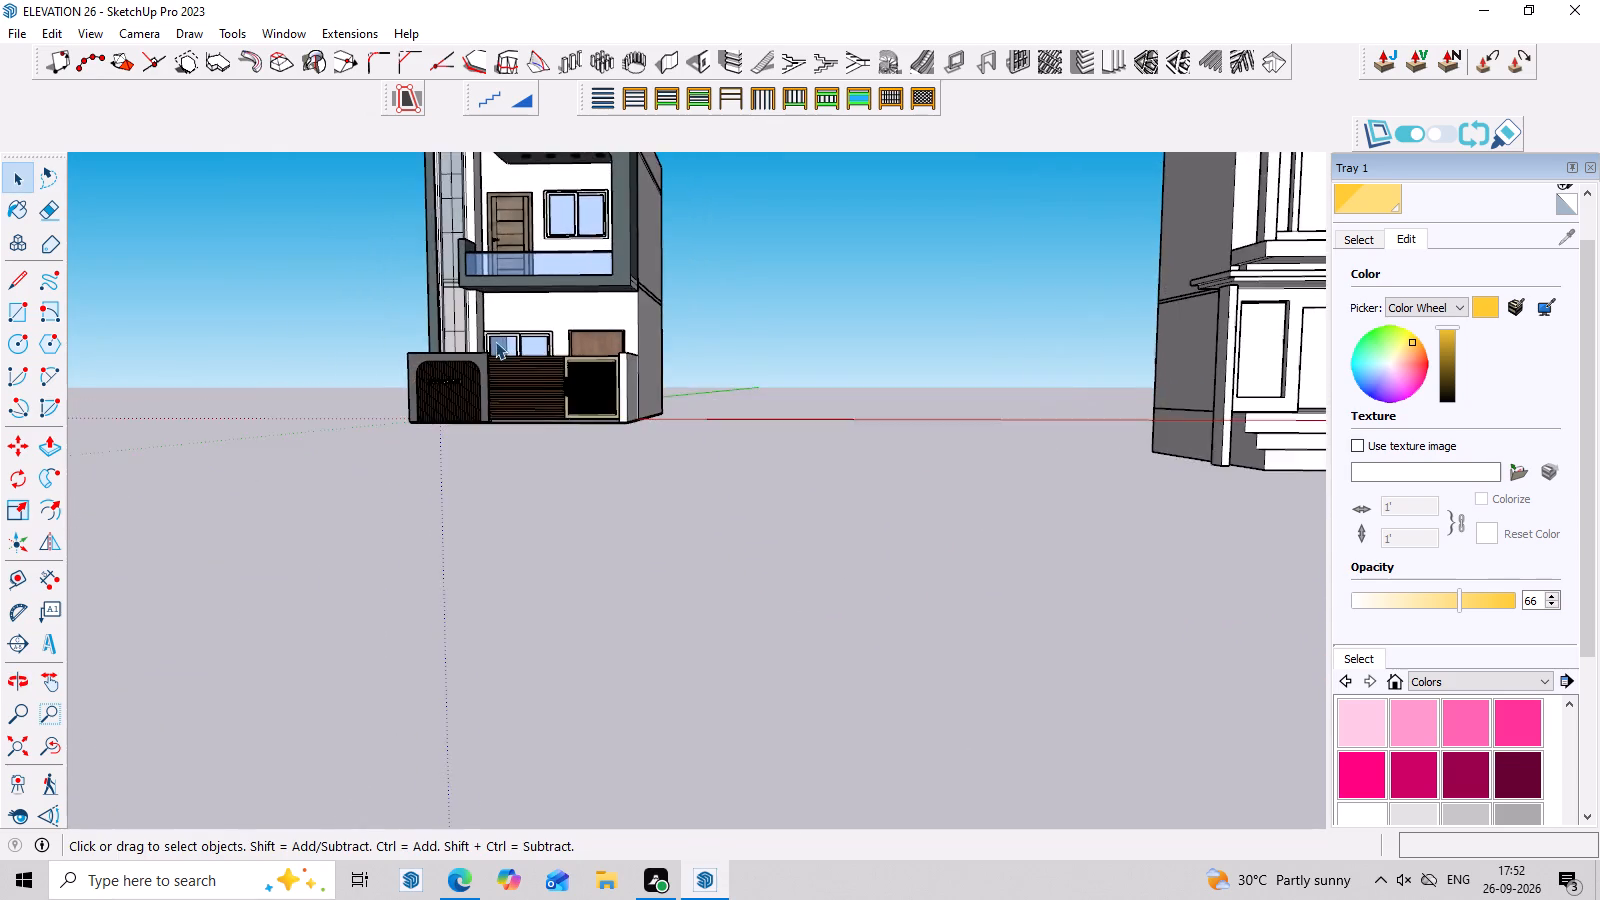
pyautogui.scroll(15, 495, 341)
pyautogui.moveTo(571, 376); pyautogui.dragTo(581, 343, button='middle')
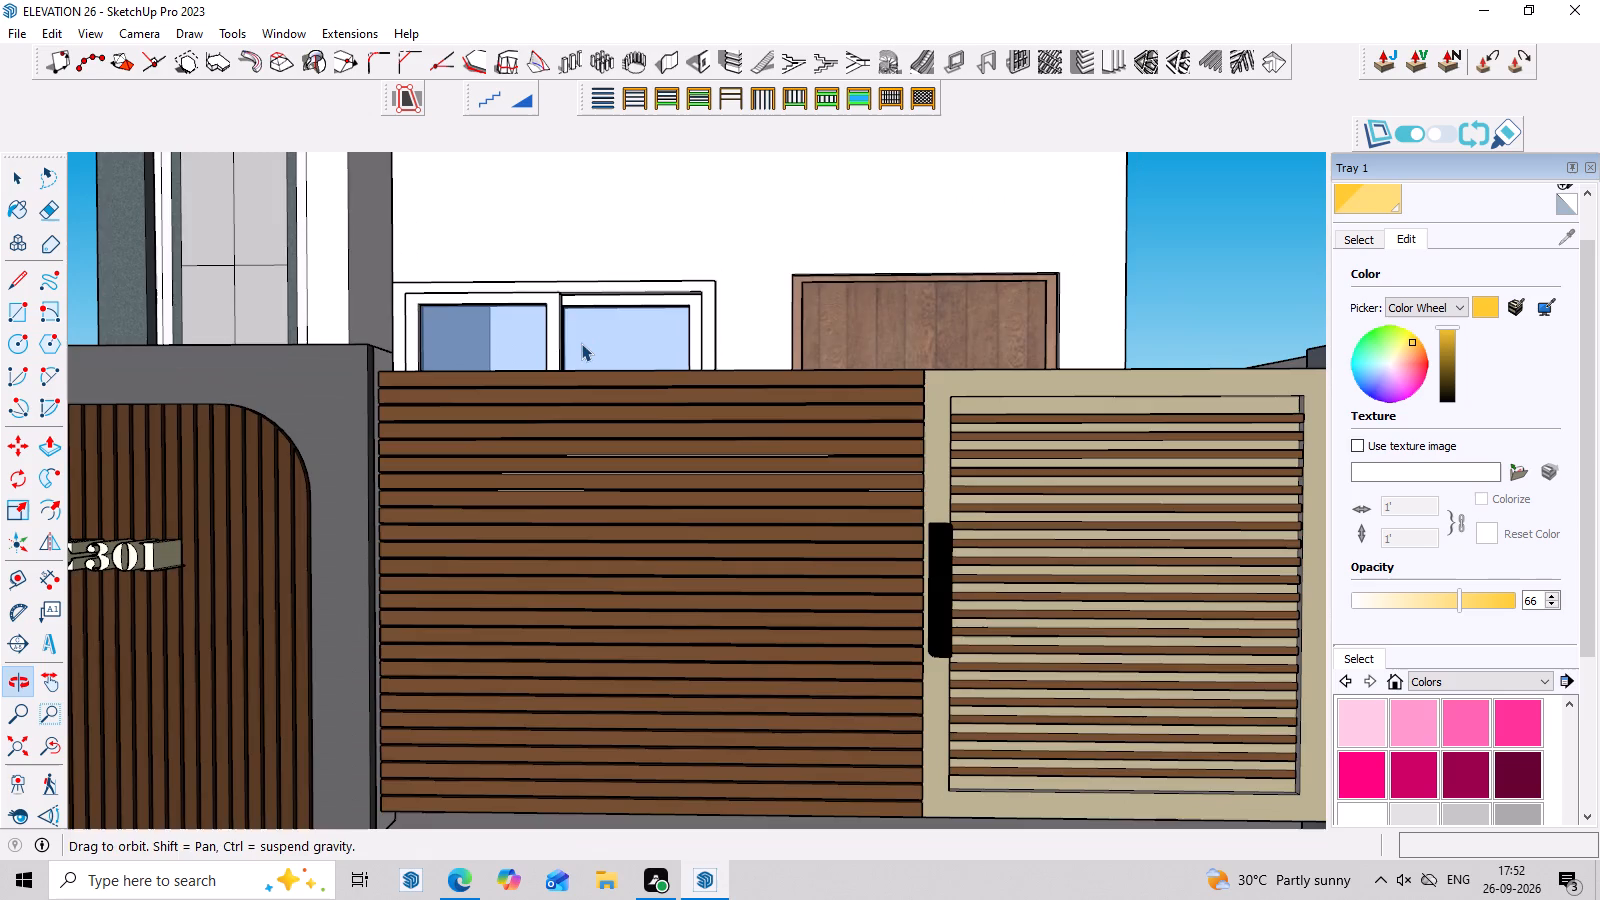
pyautogui.scroll(-7, 581, 343)
pyautogui.scroll(3, 1185, 455)
pyautogui.scroll(-2, 1185, 455)
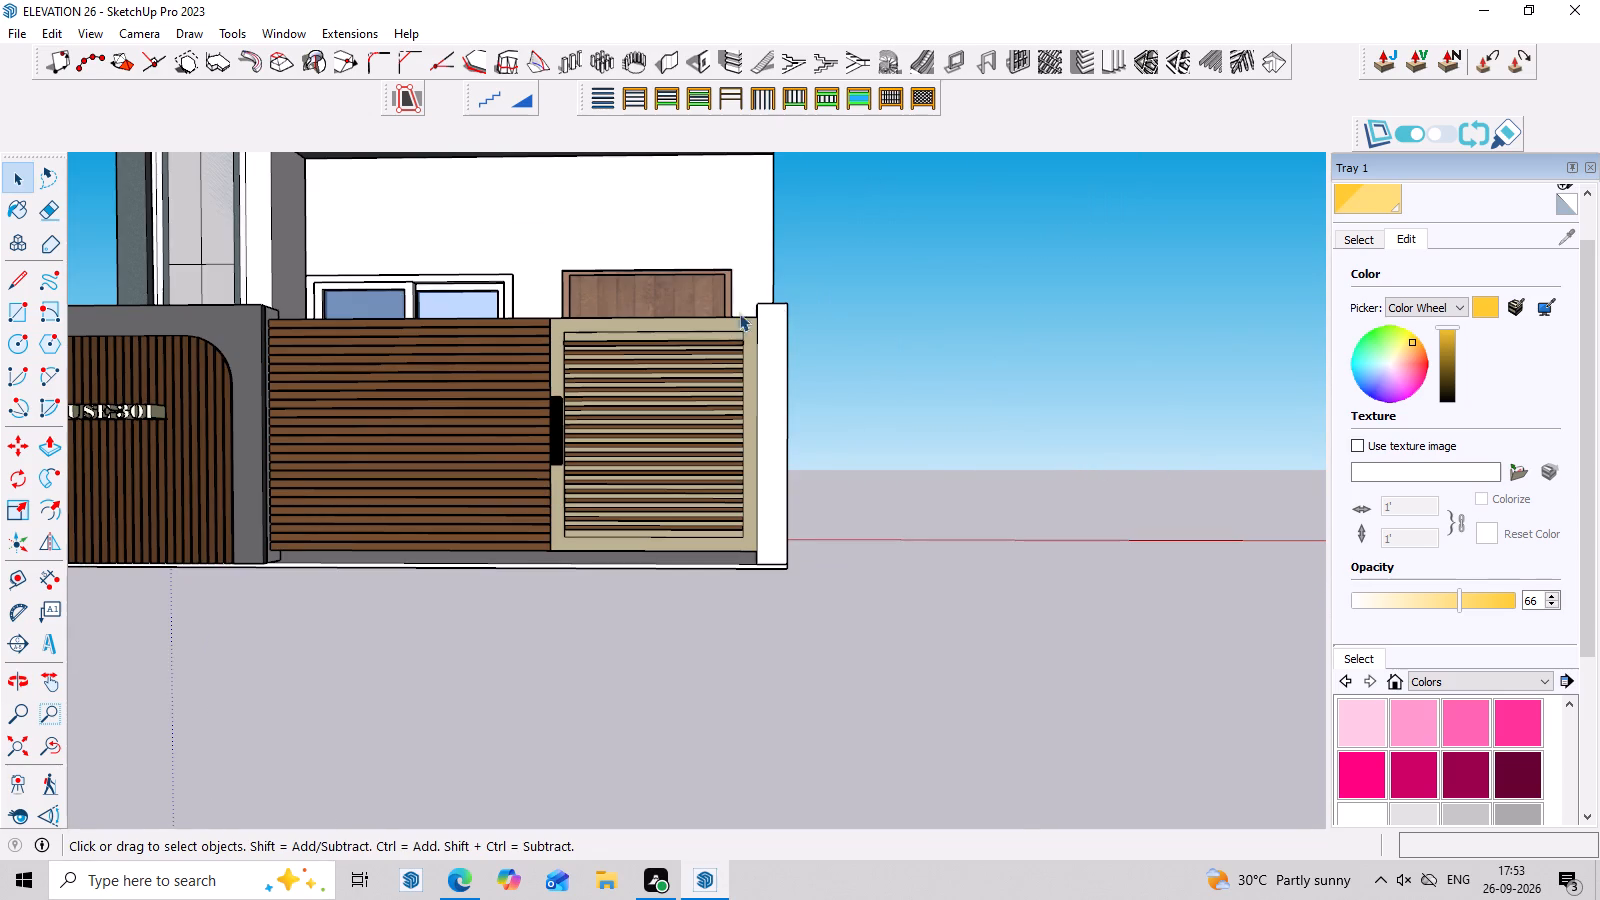
pyautogui.scroll(-20, 667, 337)
pyautogui.scroll(-1, 667, 337)
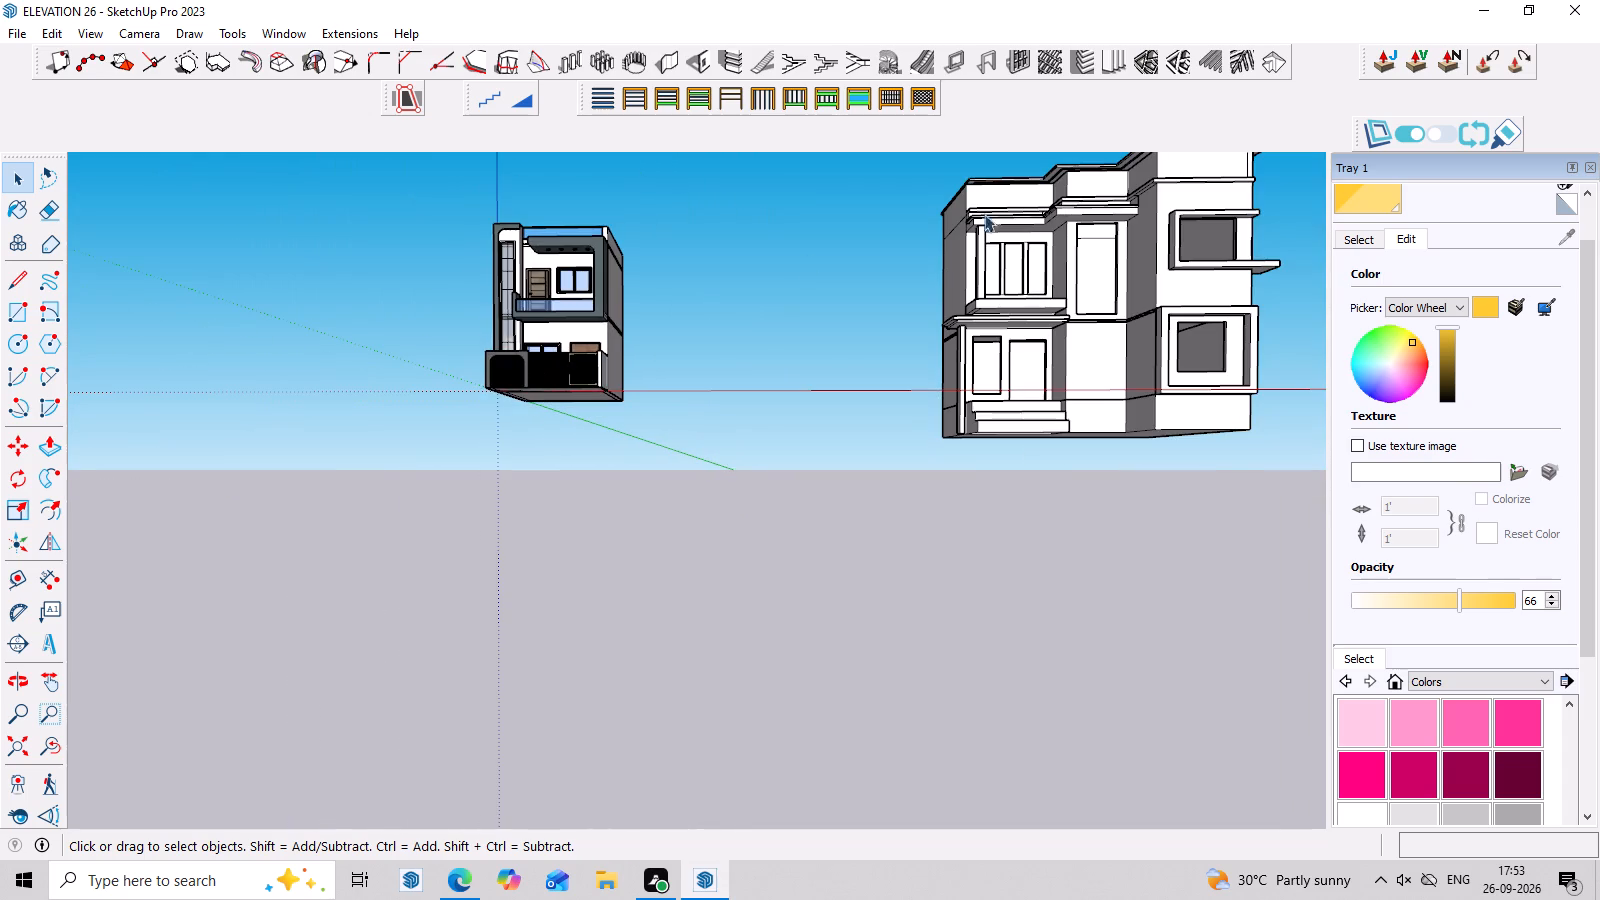
pyautogui.scroll(-4, 1210, 222)
pyautogui.scroll(10, 1295, 183)
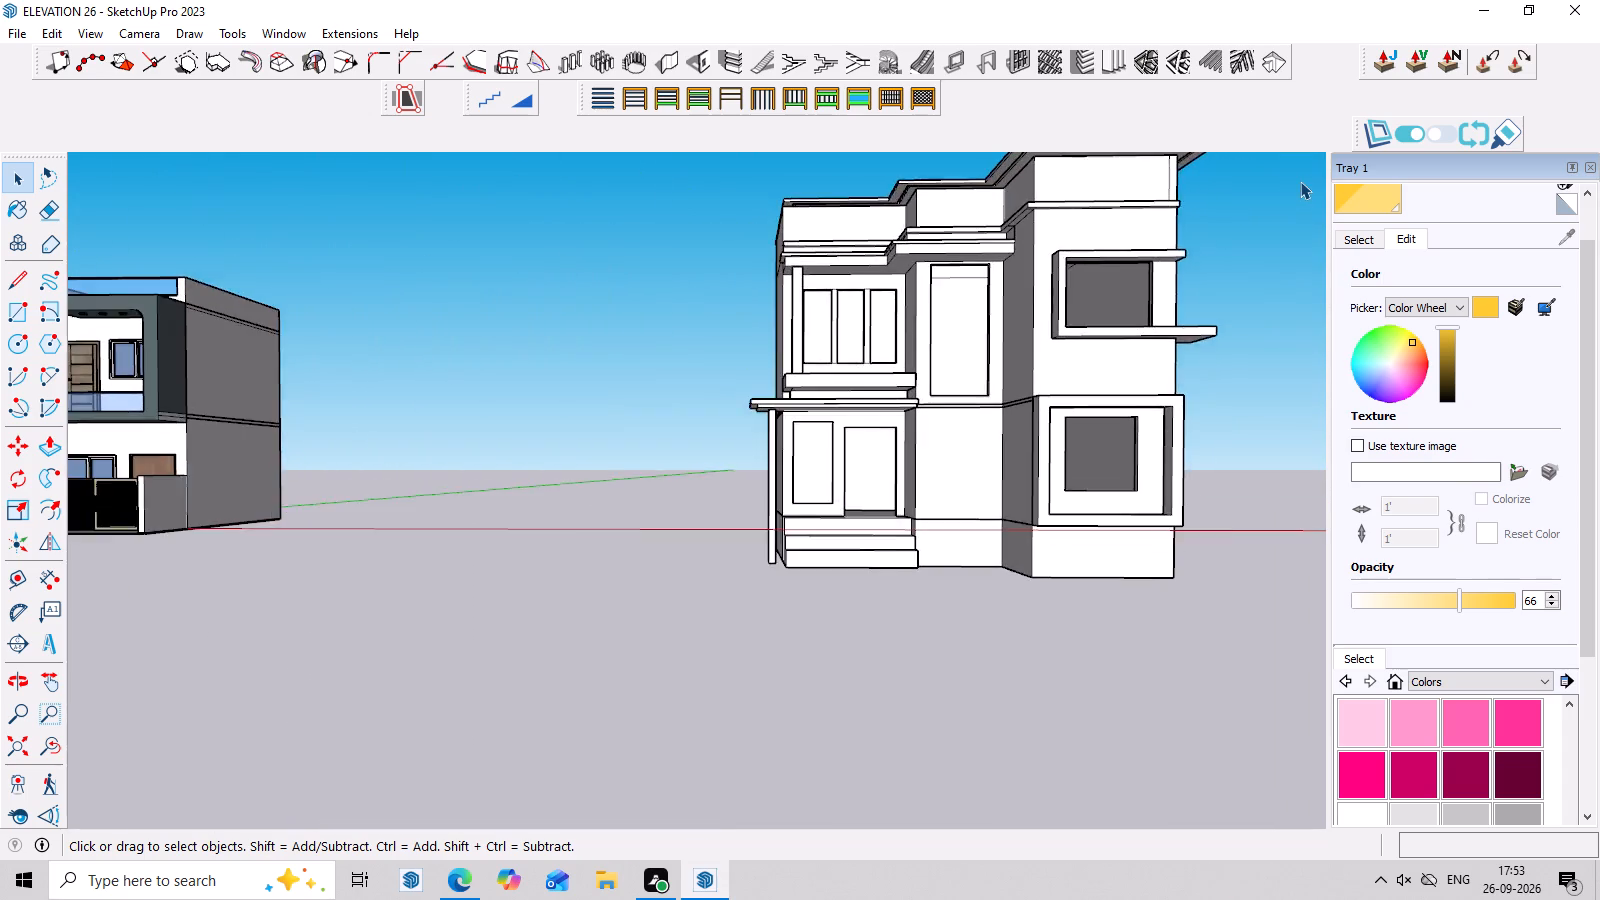
pyautogui.moveTo(1298, 183); pyautogui.dragTo(1270, 285, button='middle')
pyautogui.scroll(-8, 1276, 237)
pyautogui.scroll(8, 1303, 163)
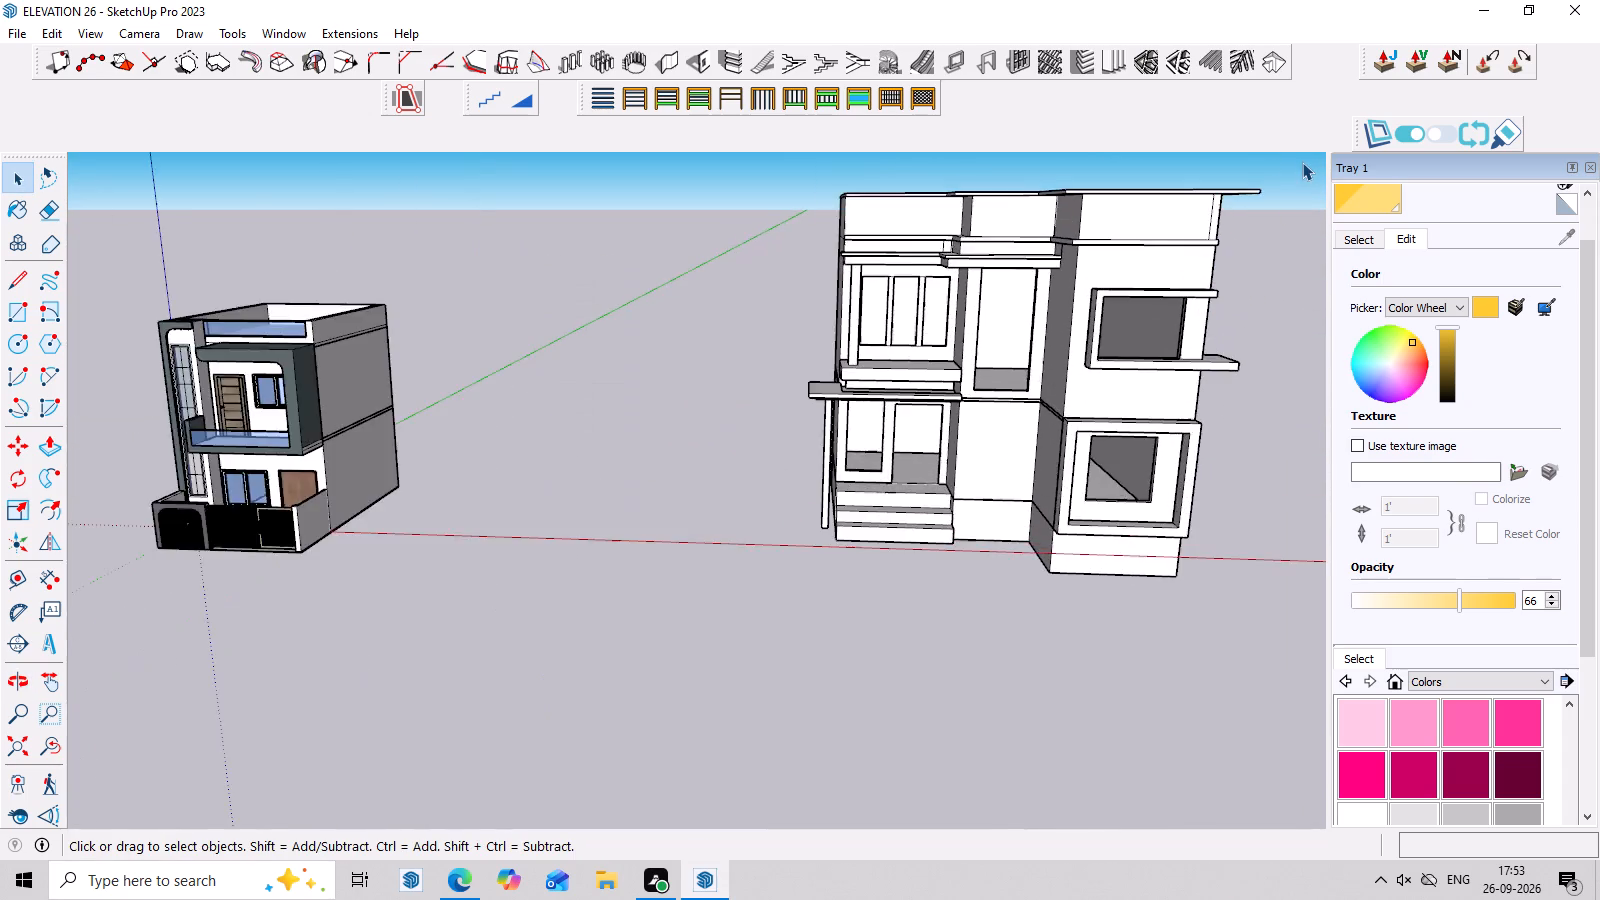
pyautogui.scroll(3, 1302, 162)
pyautogui.moveTo(1239, 306); pyautogui.dragTo(1249, 245, button='middle')
pyautogui.scroll(3, 1240, 271)
pyautogui.moveTo(1238, 316); pyautogui.dragTo(1253, 252, button='middle')
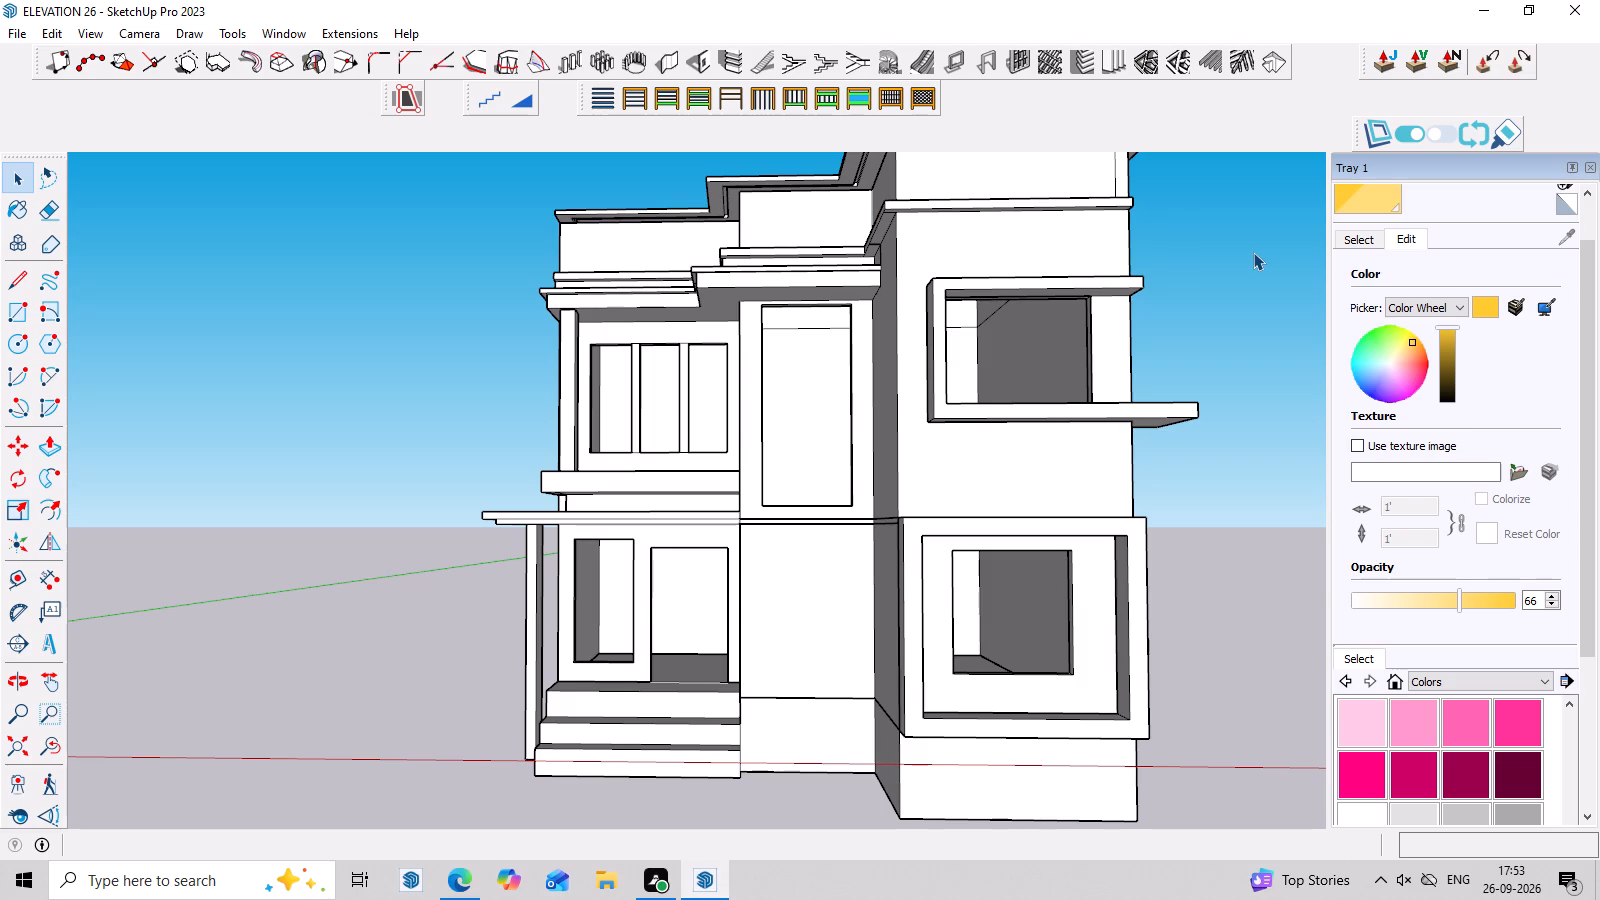
# Hide the rear vertical edge on the side of the ground-floor window's projecting frame, where it meets the wall.
pyautogui.scroll(3, 811, 716)
pyautogui.moveTo(825, 722); pyautogui.dragTo(856, 734, button='middle')
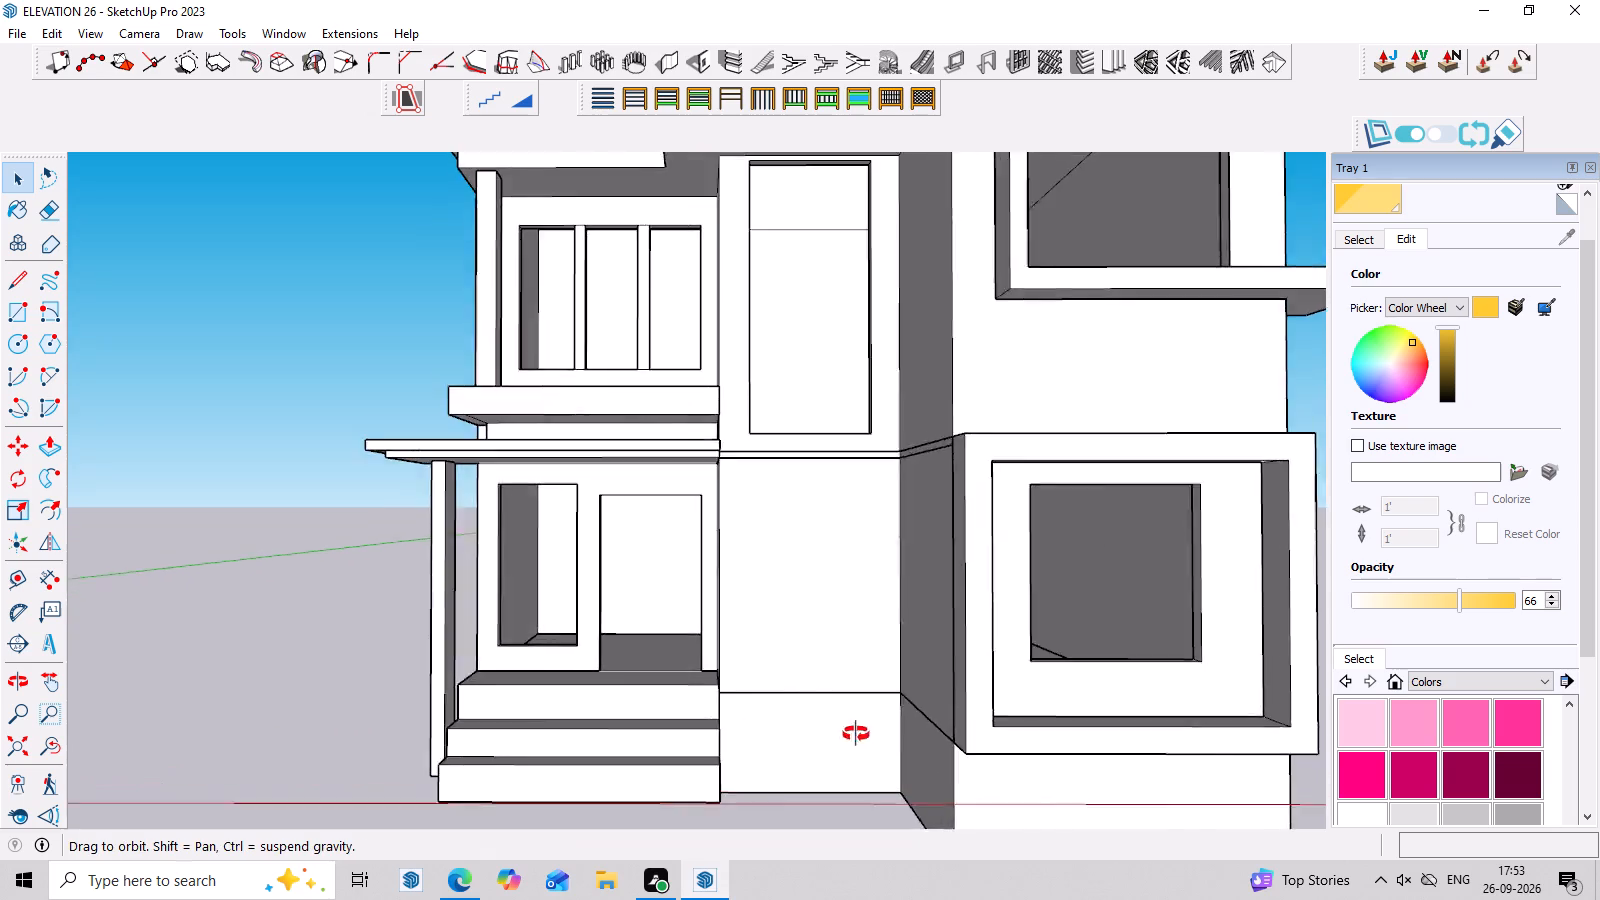
pyautogui.moveTo(856, 734); pyautogui.dragTo(1015, 758, button='middle')
pyautogui.click(1056, 682)
pyautogui.scroll(3, 1056, 682)
pyautogui.tripleClick(1058, 676)
pyautogui.scroll(3, 1058, 676)
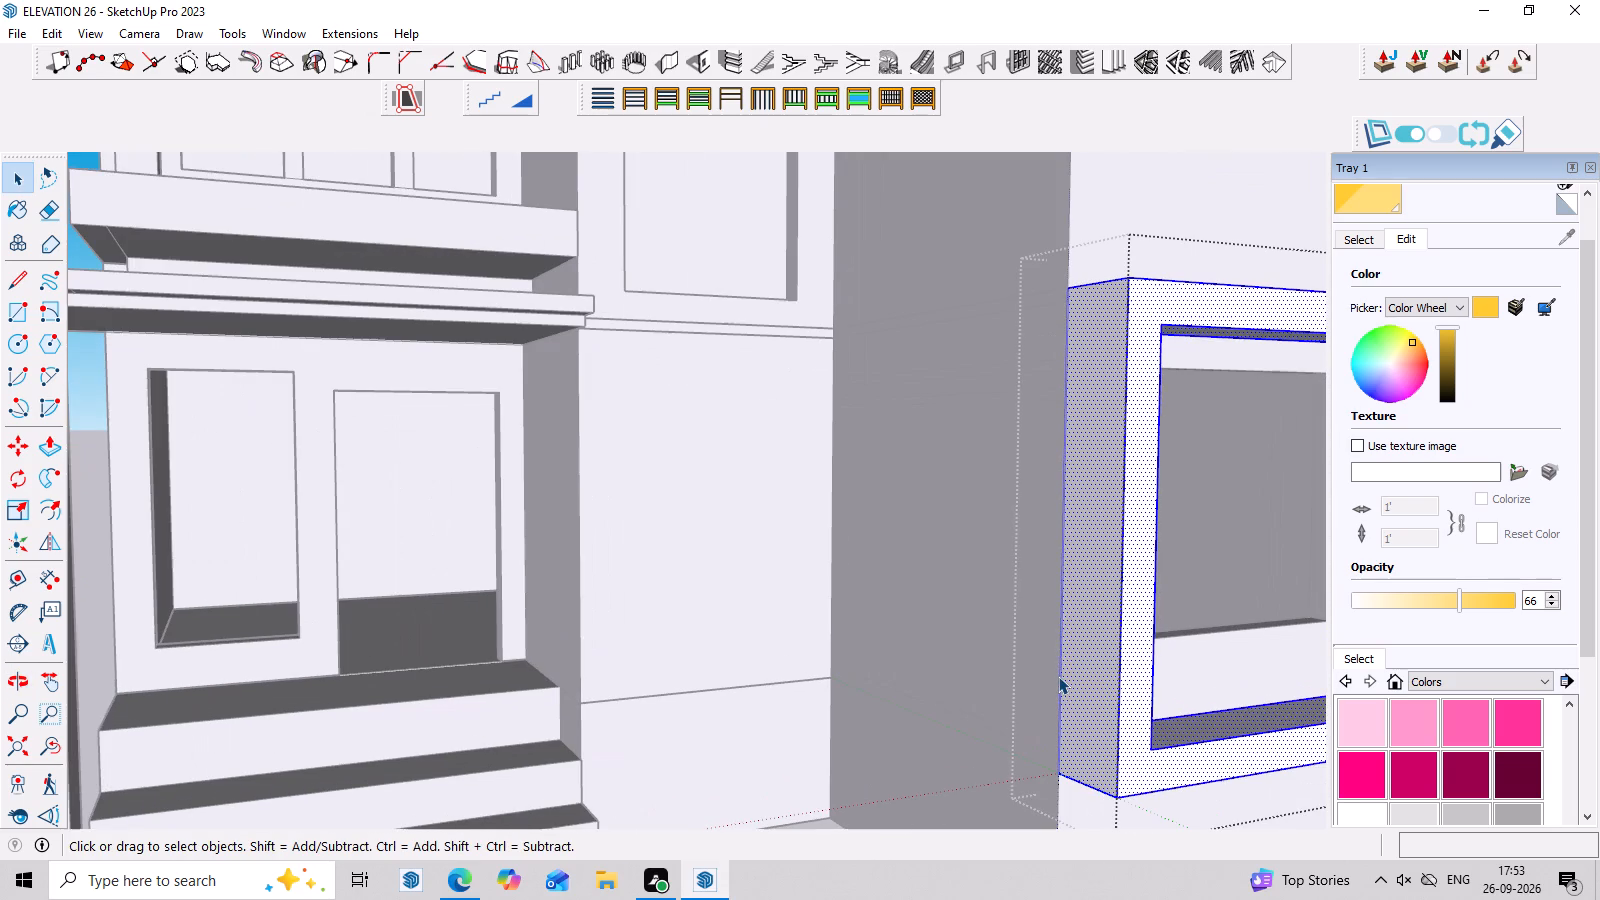
pyautogui.click(1061, 672)
pyautogui.scroll(3, 1061, 672)
pyautogui.click(1061, 672)
pyautogui.rightClick(1061, 672)
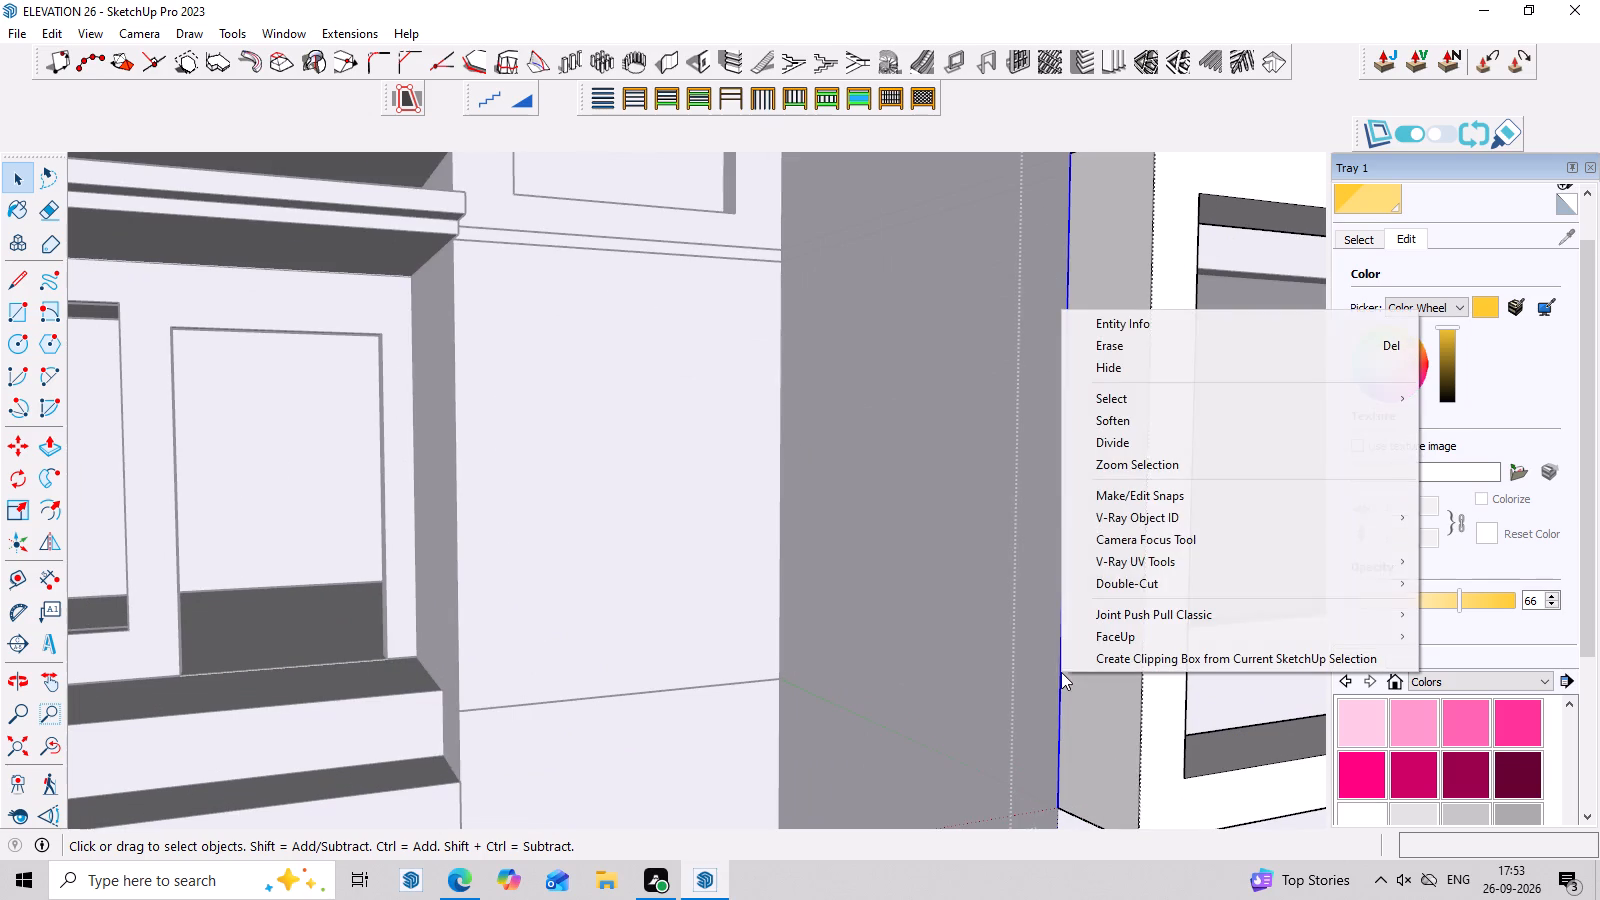
pyautogui.click(1122, 363)
pyautogui.scroll(-3, 997, 512)
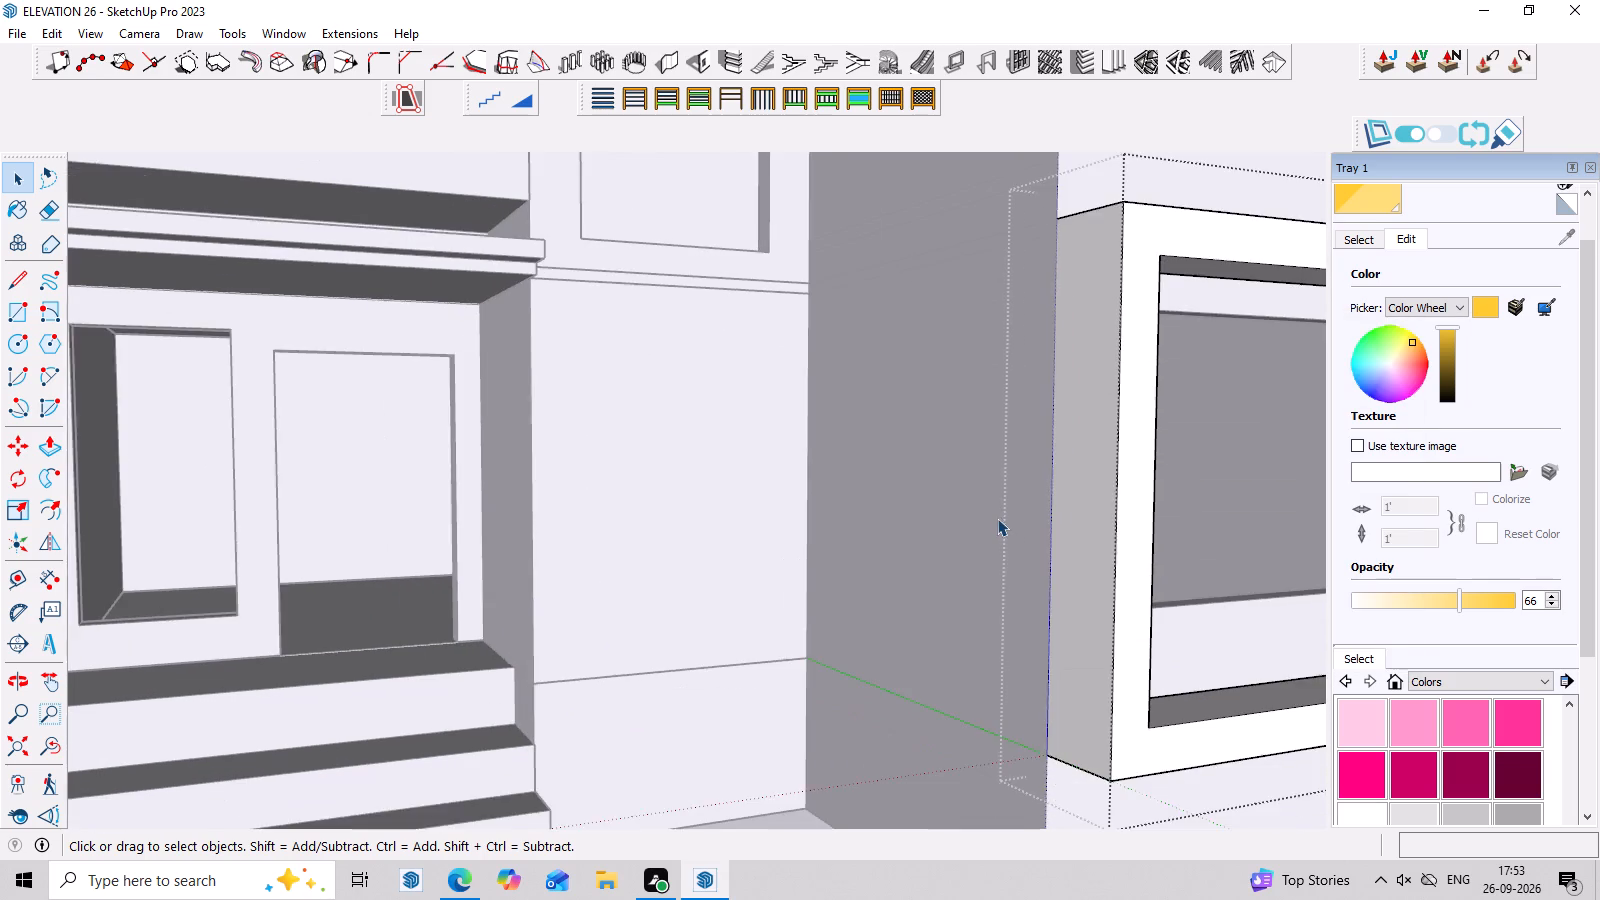
pyautogui.scroll(-3, 997, 527)
pyautogui.click(915, 798)
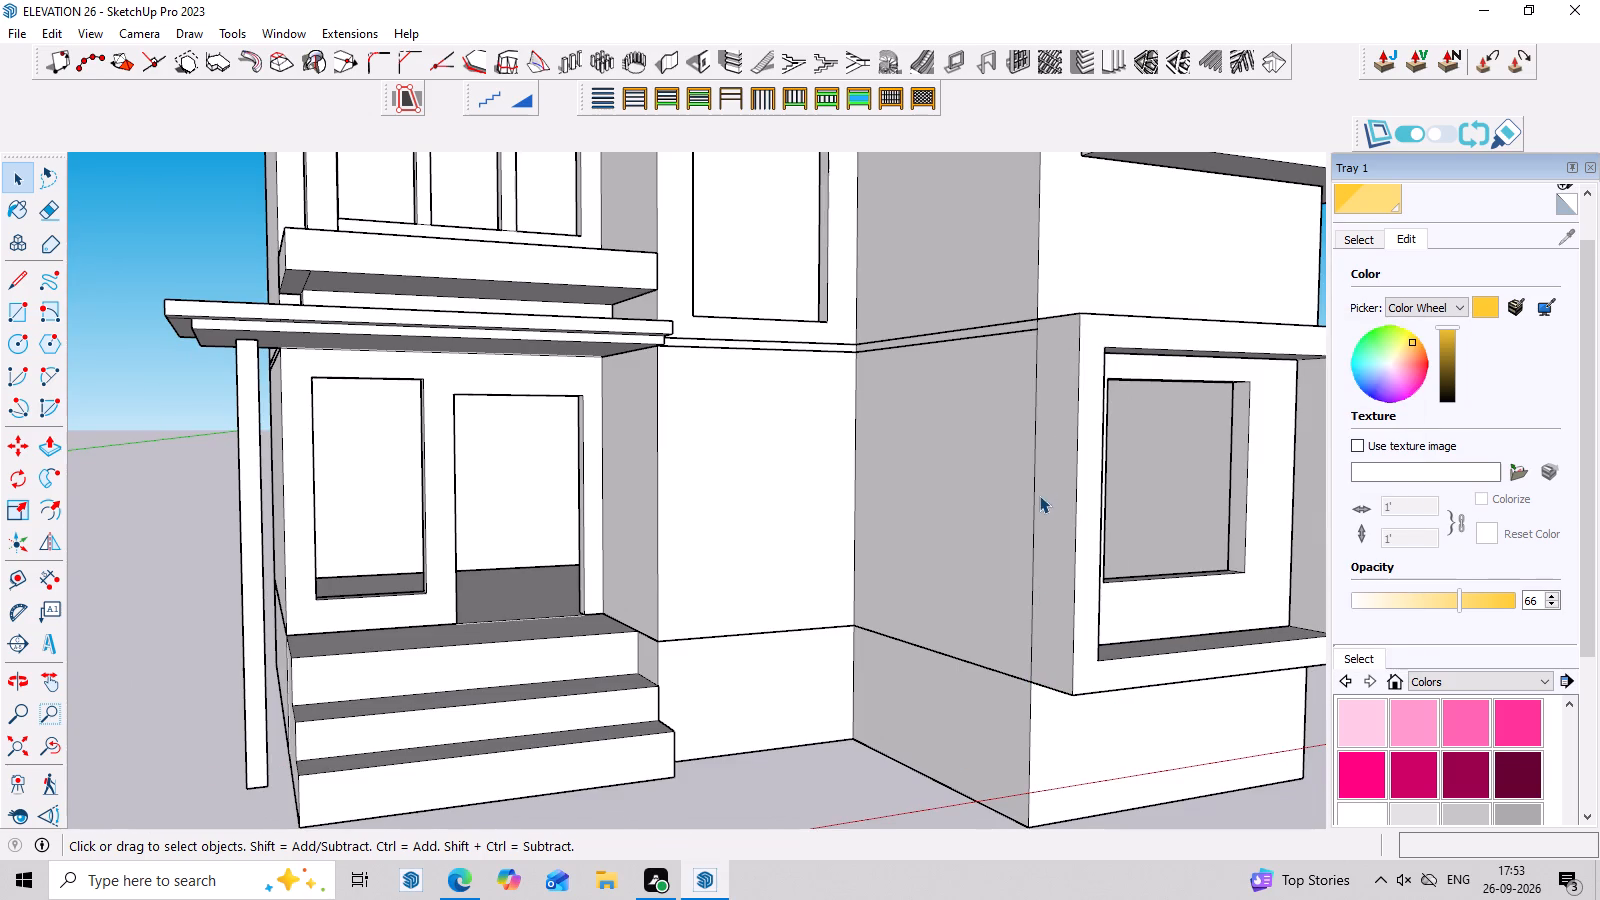
# Hide the ground-floor wall's vertical corner edge beside the projecting window frame.
pyautogui.doubleClick(1015, 535)
pyautogui.scroll(3, 1015, 535)
pyautogui.click(1042, 516)
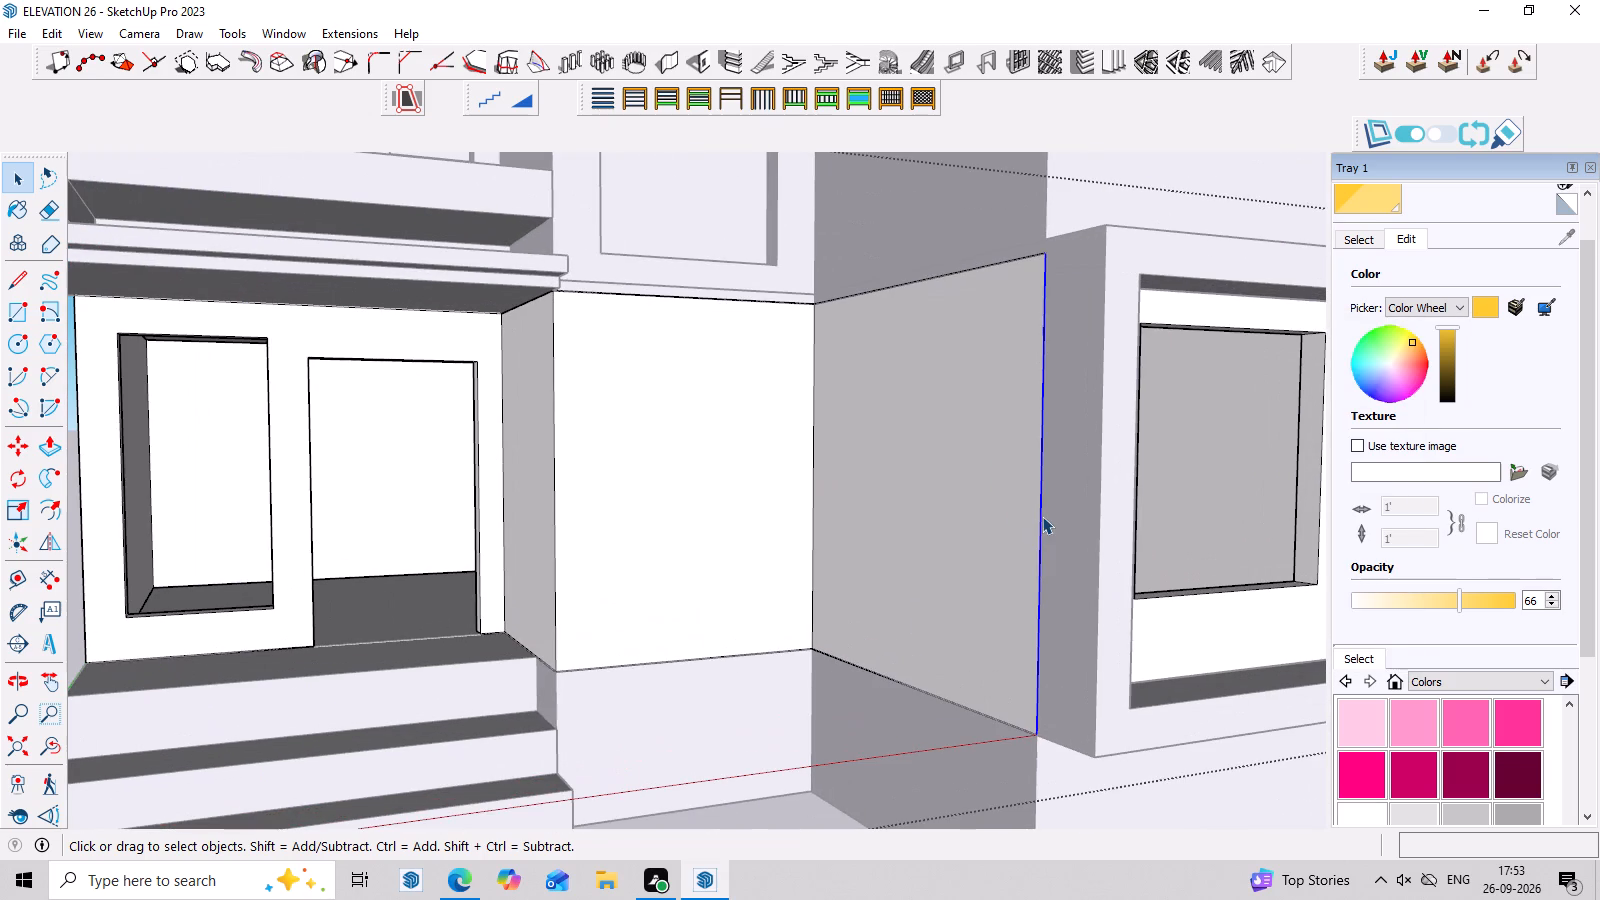
pyautogui.rightClick(1042, 516)
pyautogui.click(1071, 571)
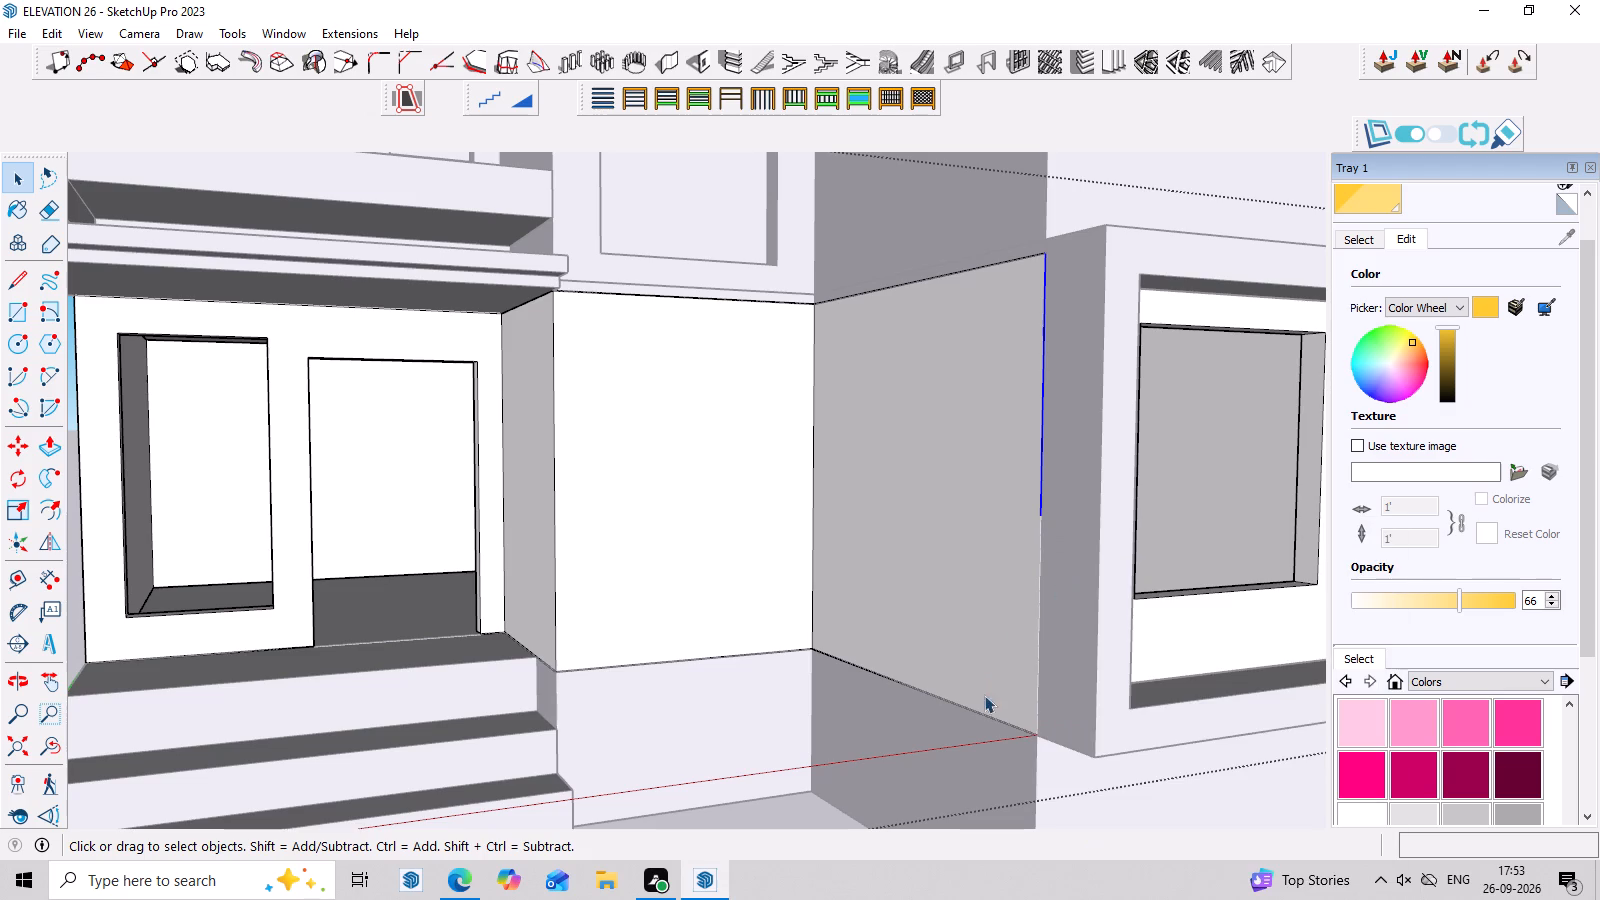
pyautogui.tripleClick(984, 715)
pyautogui.click(984, 715)
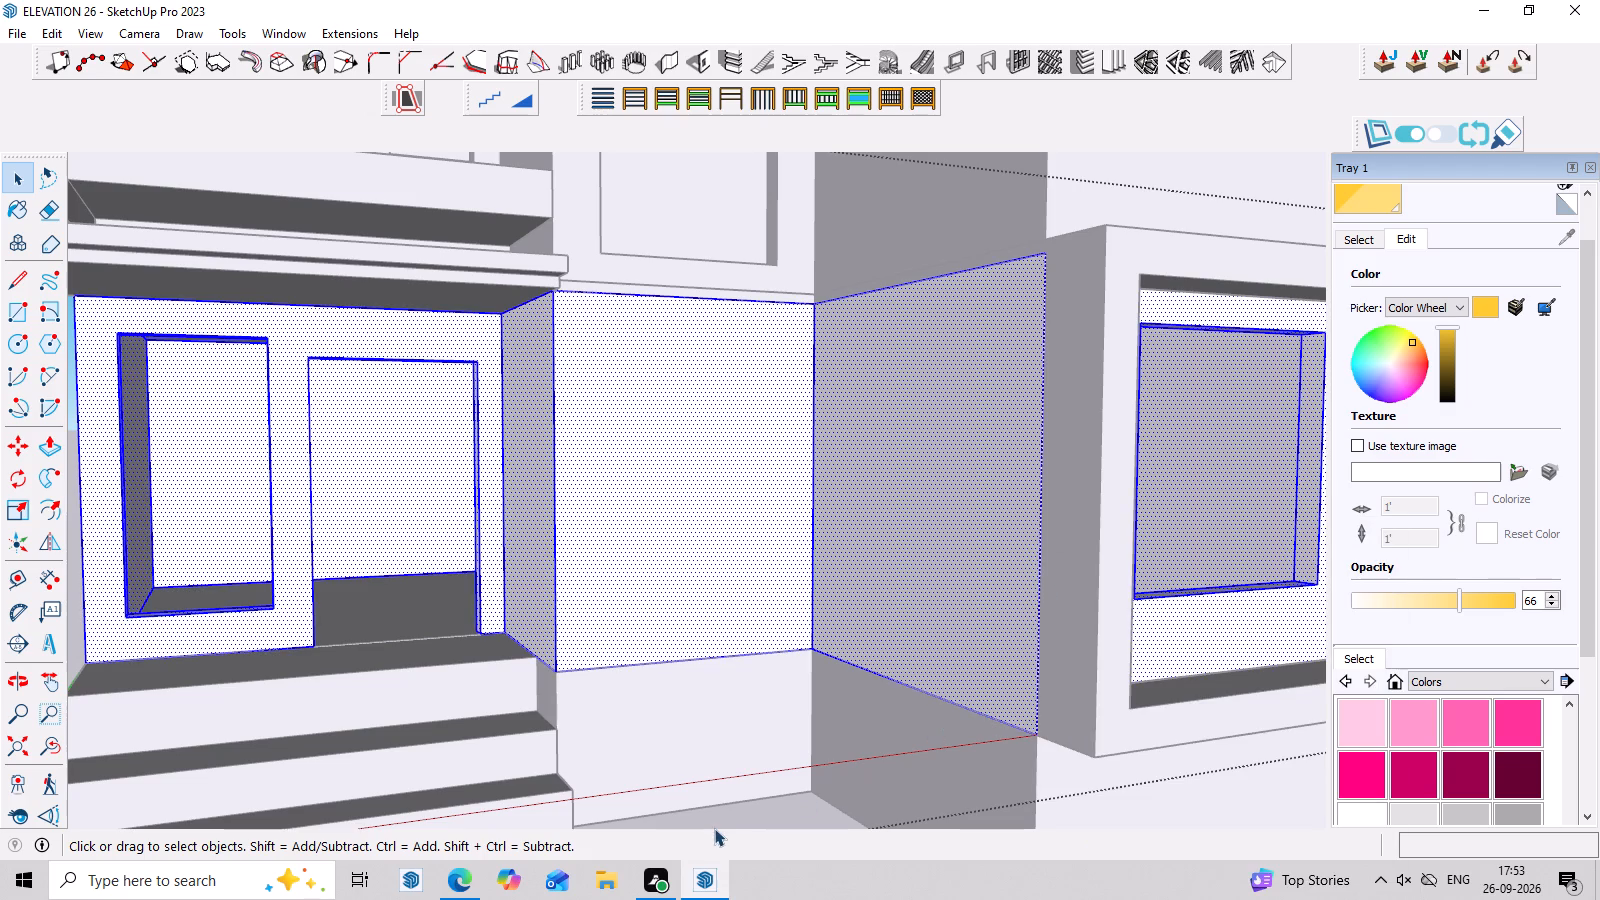
pyautogui.click(715, 826)
pyautogui.press('space')
pyautogui.scroll(-9, 783, 744)
pyautogui.click(1209, 582)
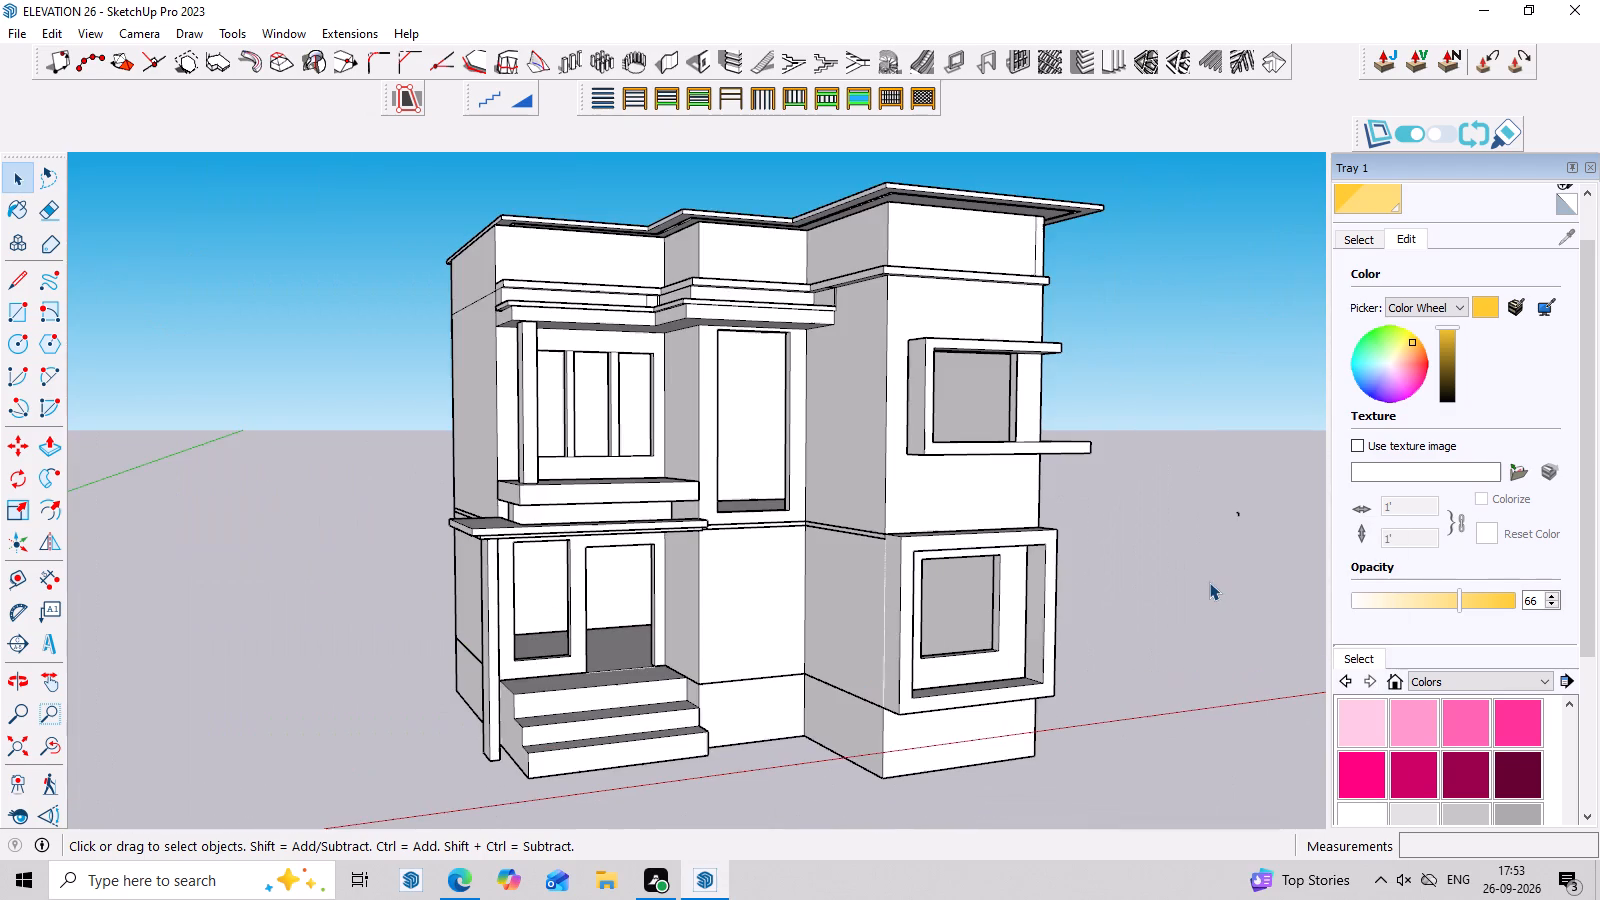
# Inspect the white house's wall corner, window frames and grooved roof overhang from several angles and distances.
pyautogui.moveTo(1209, 582); pyautogui.dragTo(1155, 639, button='middle')
pyautogui.scroll(3, 900, 652)
pyautogui.moveTo(897, 652); pyautogui.dragTo(776, 611, button='middle')
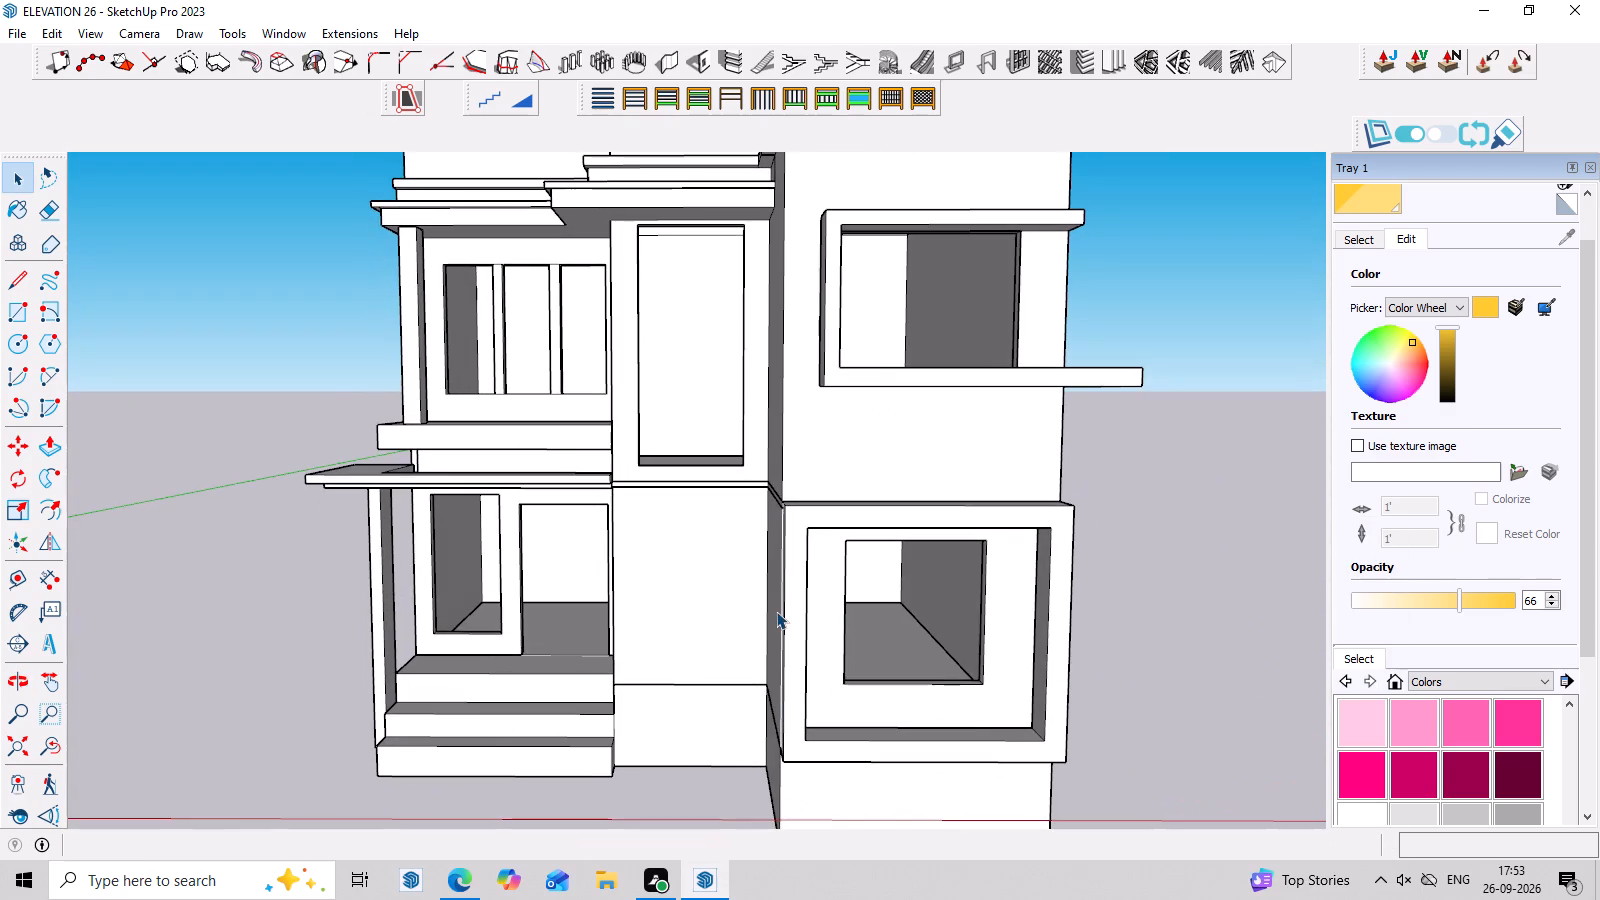
pyautogui.moveTo(742, 516); pyautogui.dragTo(1012, 534, button='middle')
pyautogui.scroll(5, 1023, 526)
pyautogui.scroll(-2, 947, 502)
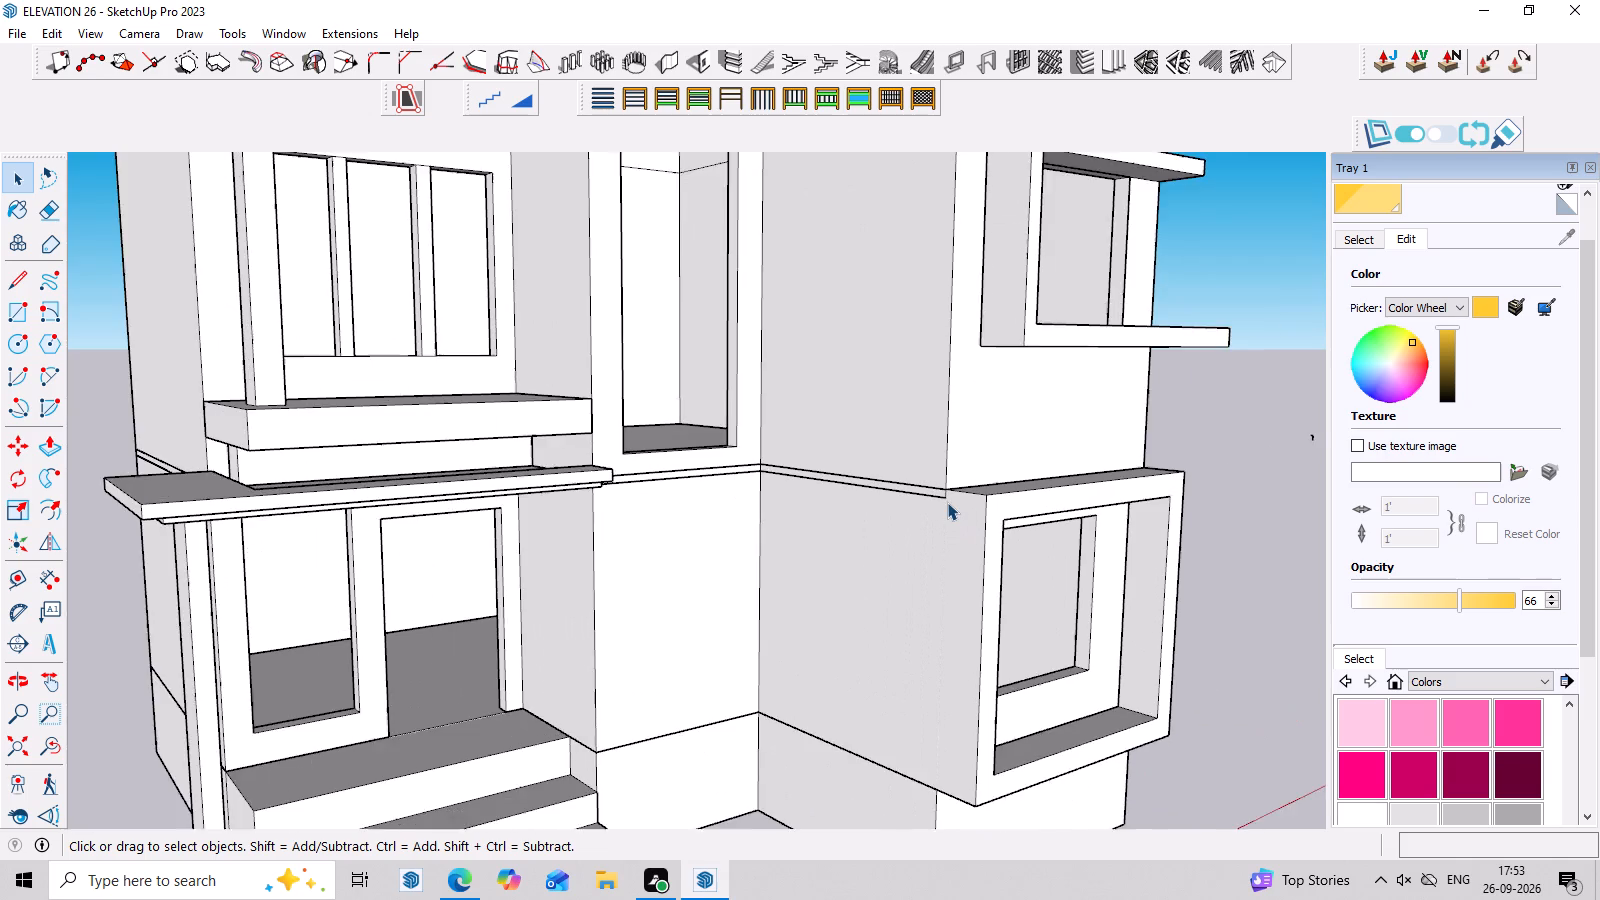
pyautogui.scroll(-5, 947, 502)
pyautogui.moveTo(1030, 548); pyautogui.dragTo(791, 550, button='middle')
pyautogui.scroll(-3, 796, 550)
pyautogui.moveTo(987, 584); pyautogui.dragTo(904, 585, button='middle')
pyautogui.scroll(3, 904, 585)
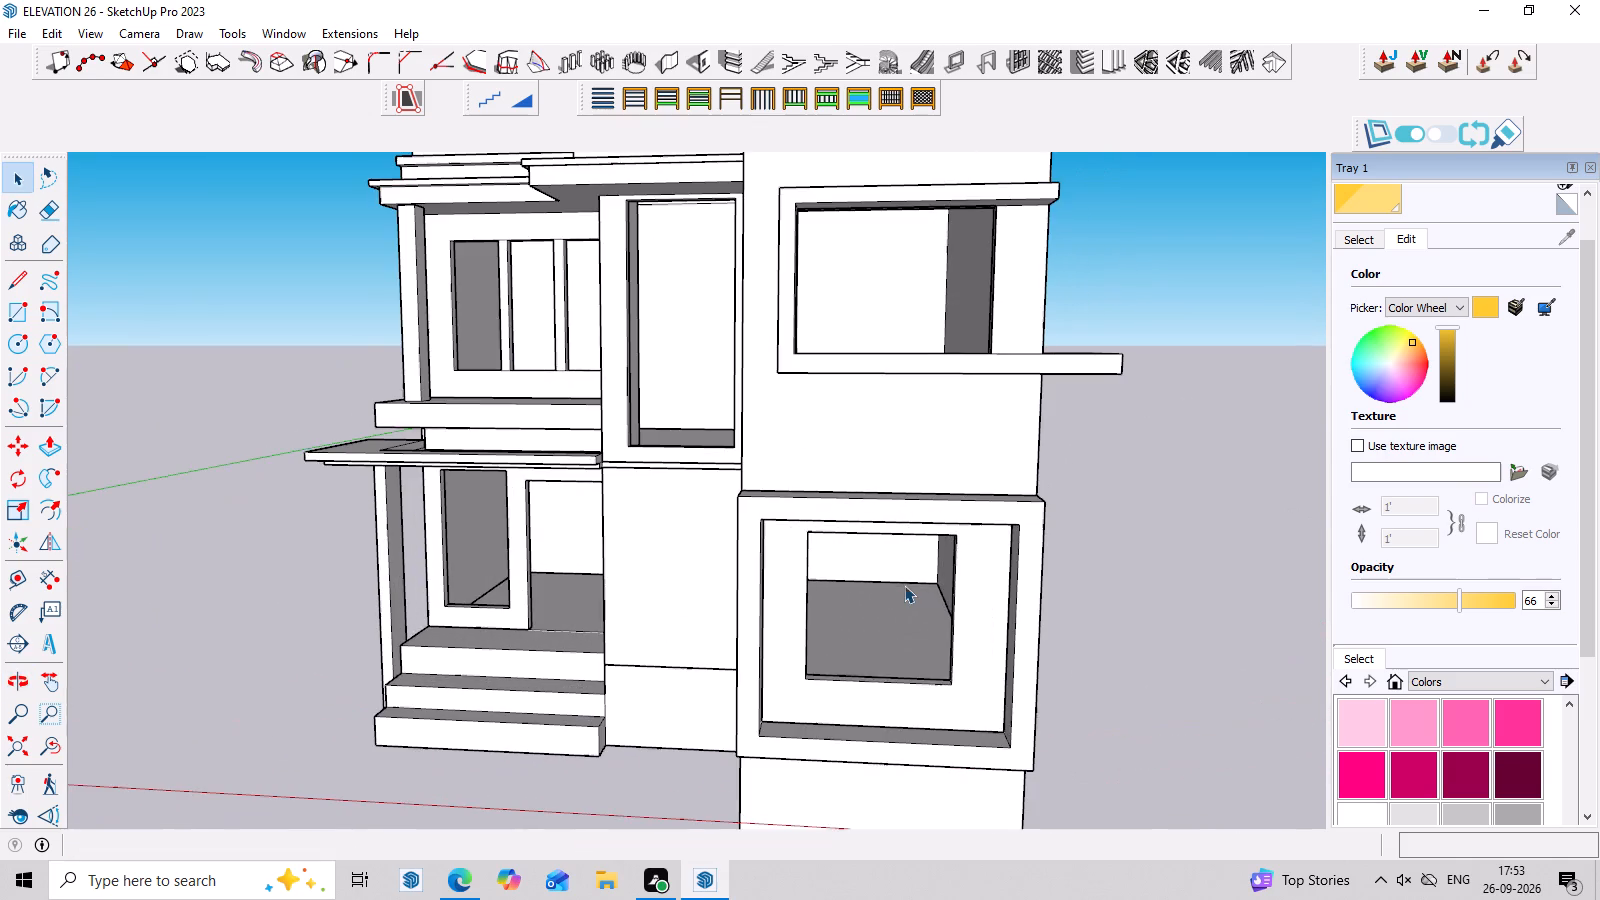
pyautogui.middleClick(904, 585)
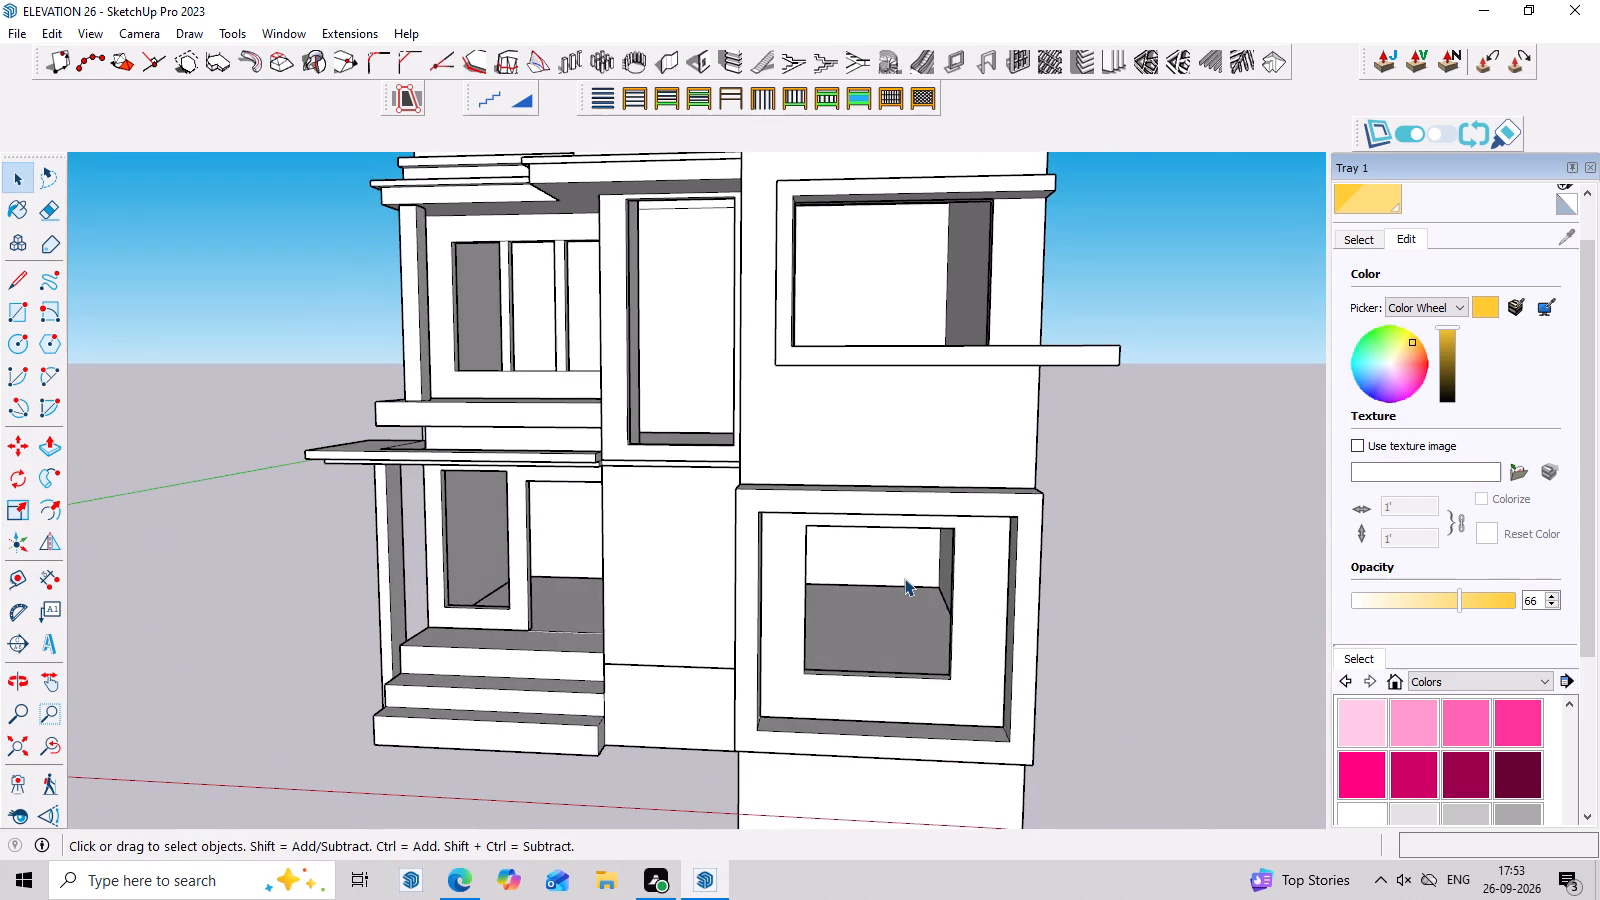
pyautogui.moveTo(904, 578); pyautogui.dragTo(988, 574, button='middle')
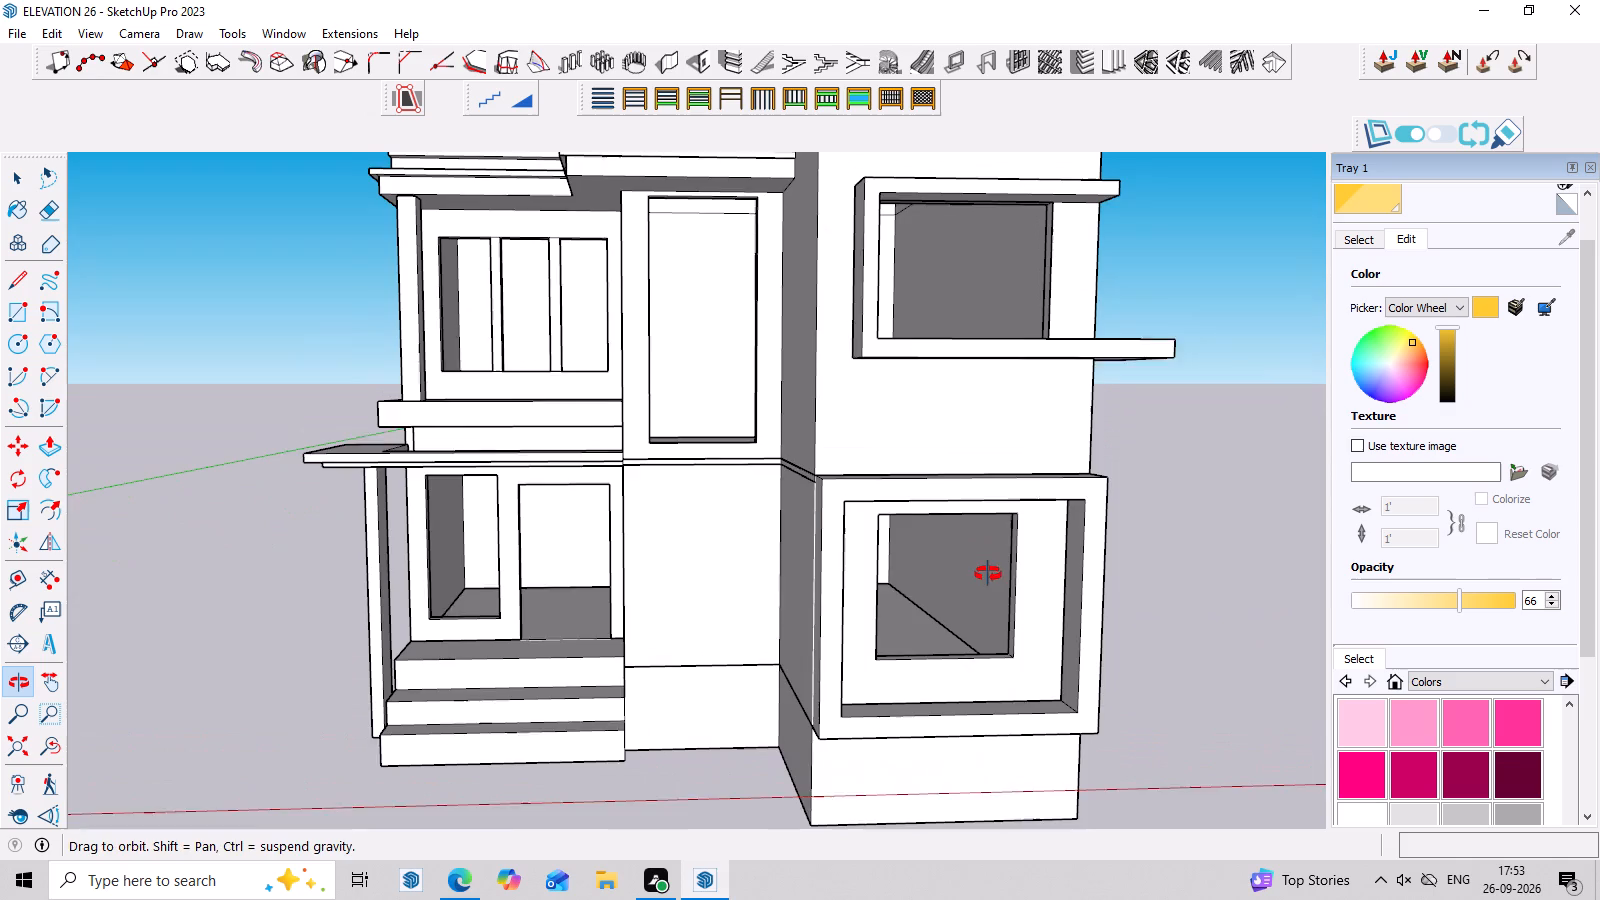
pyautogui.moveTo(988, 574); pyautogui.dragTo(988, 580, button='middle')
pyautogui.scroll(-3, 988, 580)
pyautogui.moveTo(1063, 632); pyautogui.dragTo(1040, 570, button='middle')
pyautogui.scroll(1, 1040, 570)
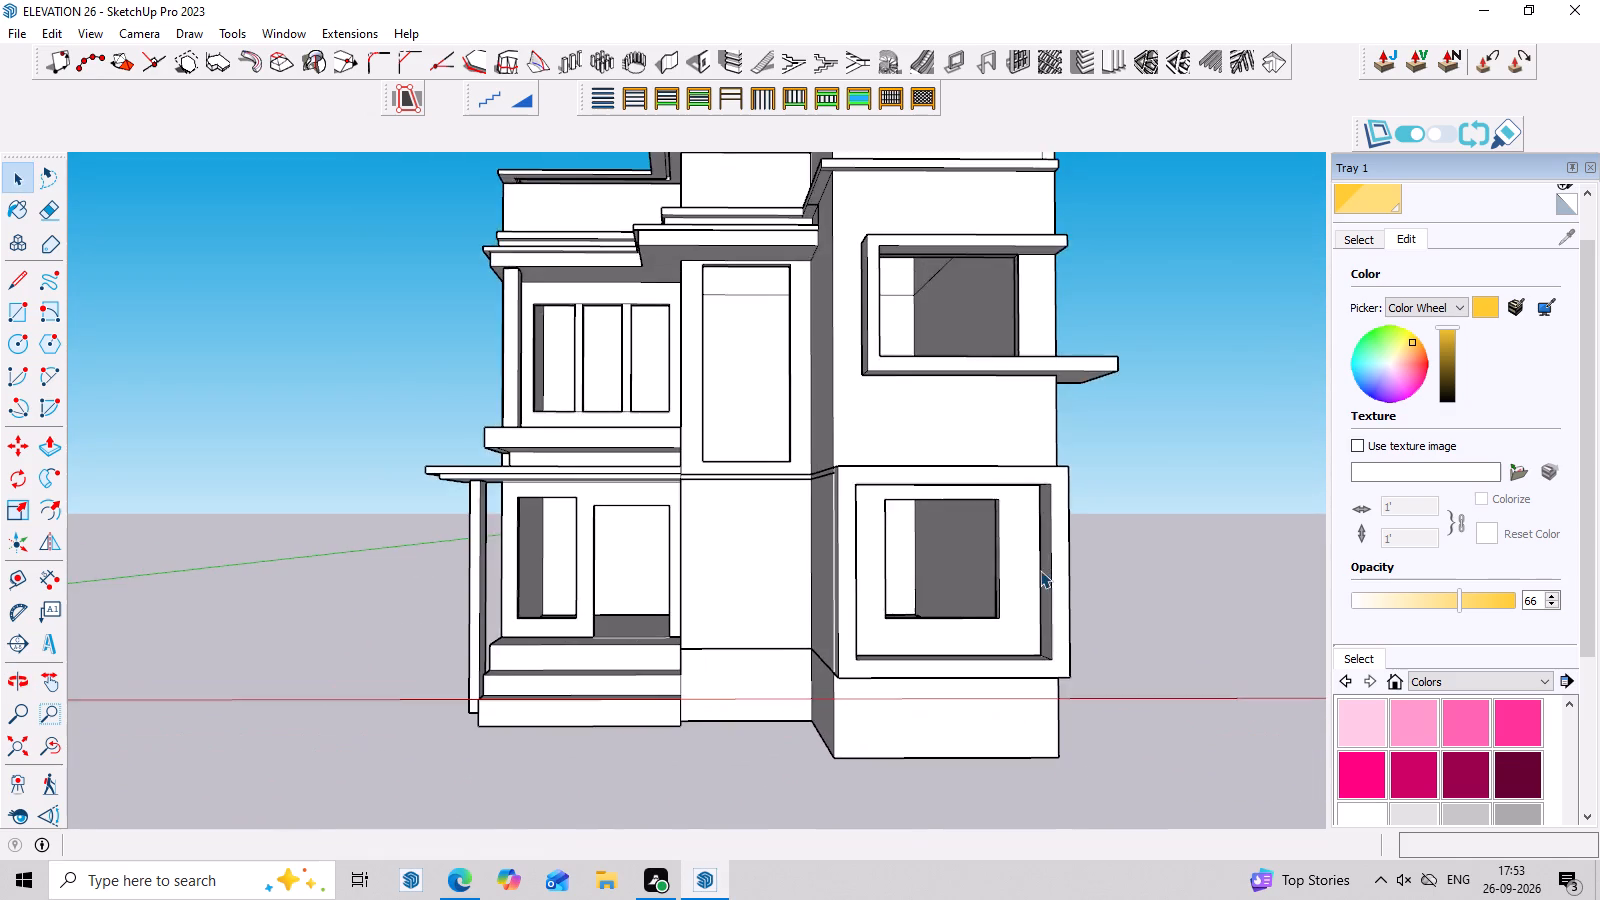
pyautogui.scroll(-7, 1040, 570)
pyautogui.scroll(5, 1107, 347)
pyautogui.moveTo(1112, 308); pyautogui.dragTo(1112, 349, button='middle')
pyautogui.scroll(3, 1104, 405)
pyautogui.scroll(-2, 1104, 410)
pyautogui.middleClick(1114, 473)
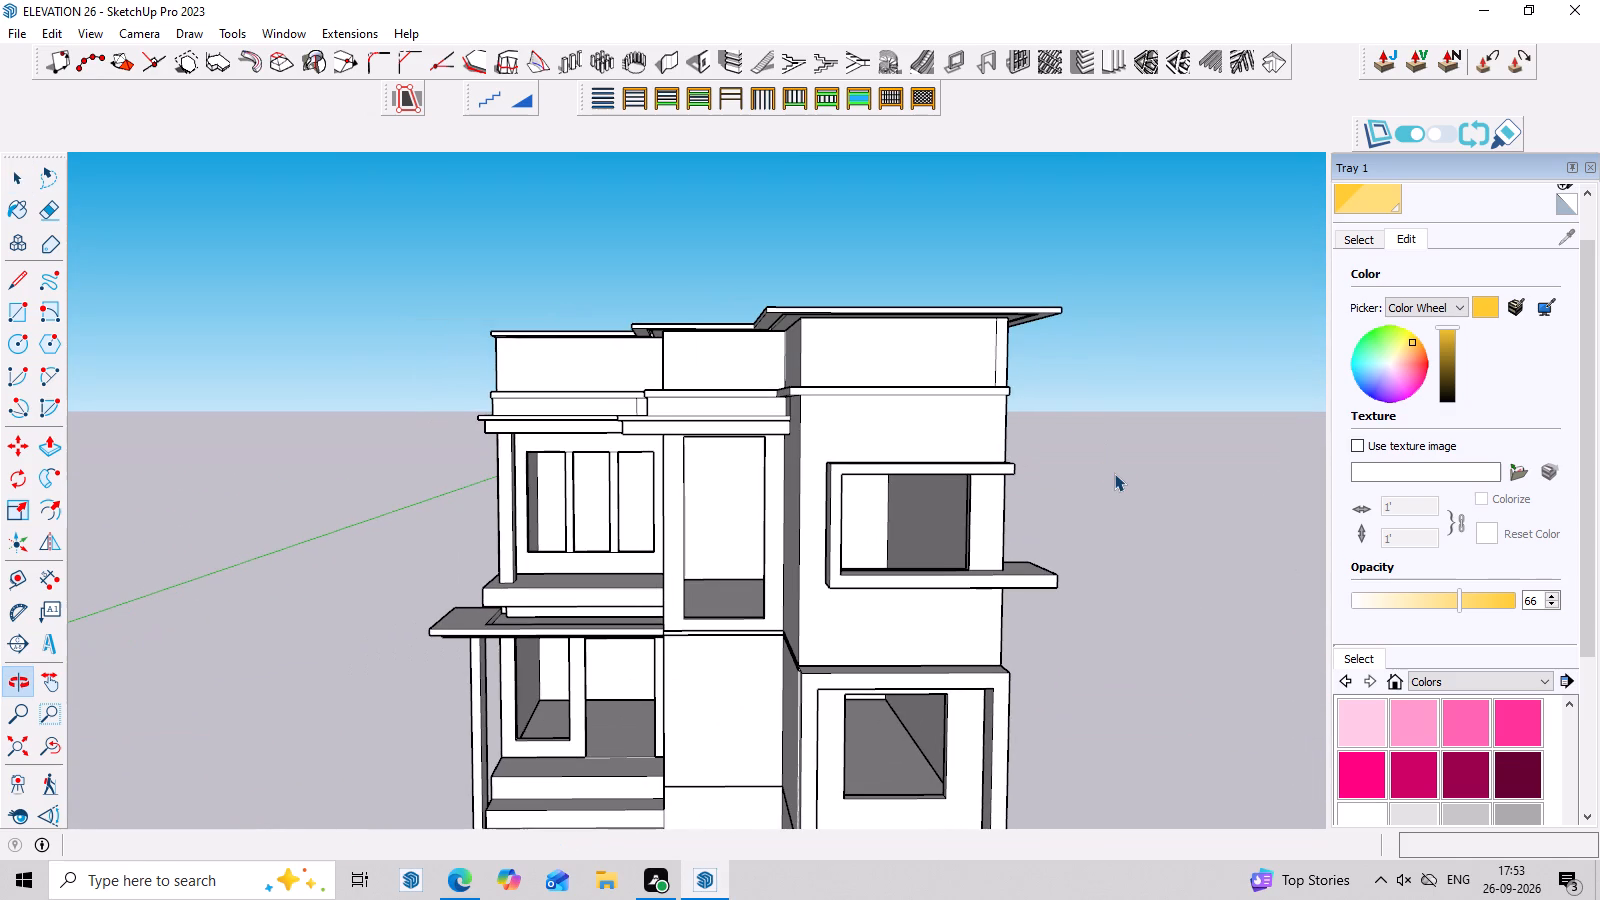
pyautogui.scroll(5, 869, 333)
pyautogui.moveTo(867, 329); pyautogui.dragTo(874, 256, button='middle')
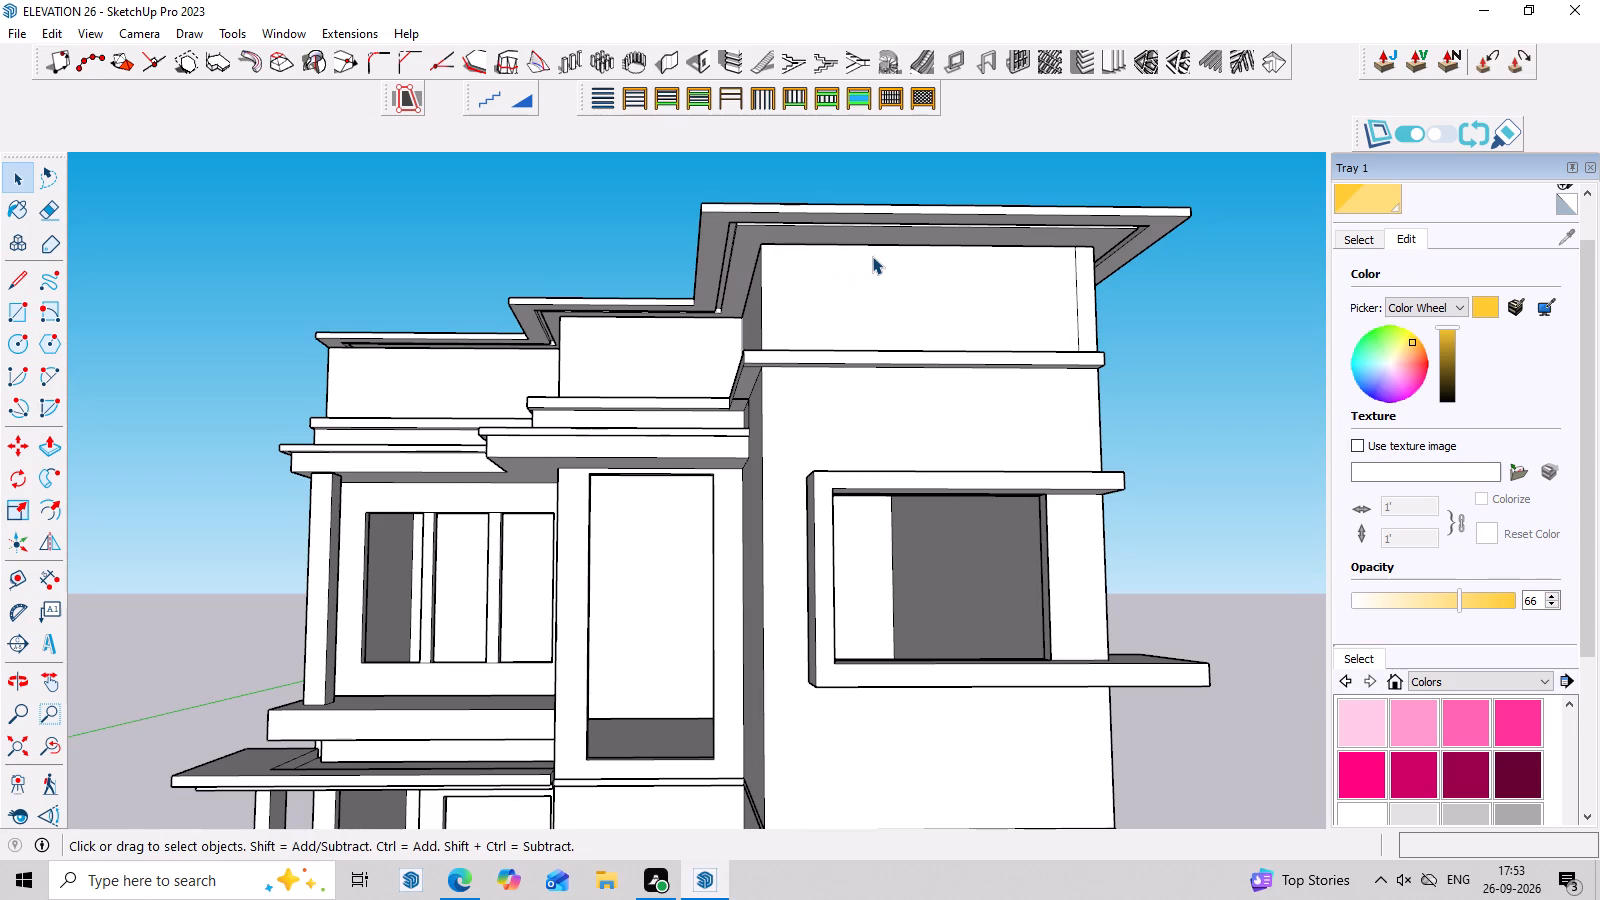
pyautogui.scroll(2, 875, 232)
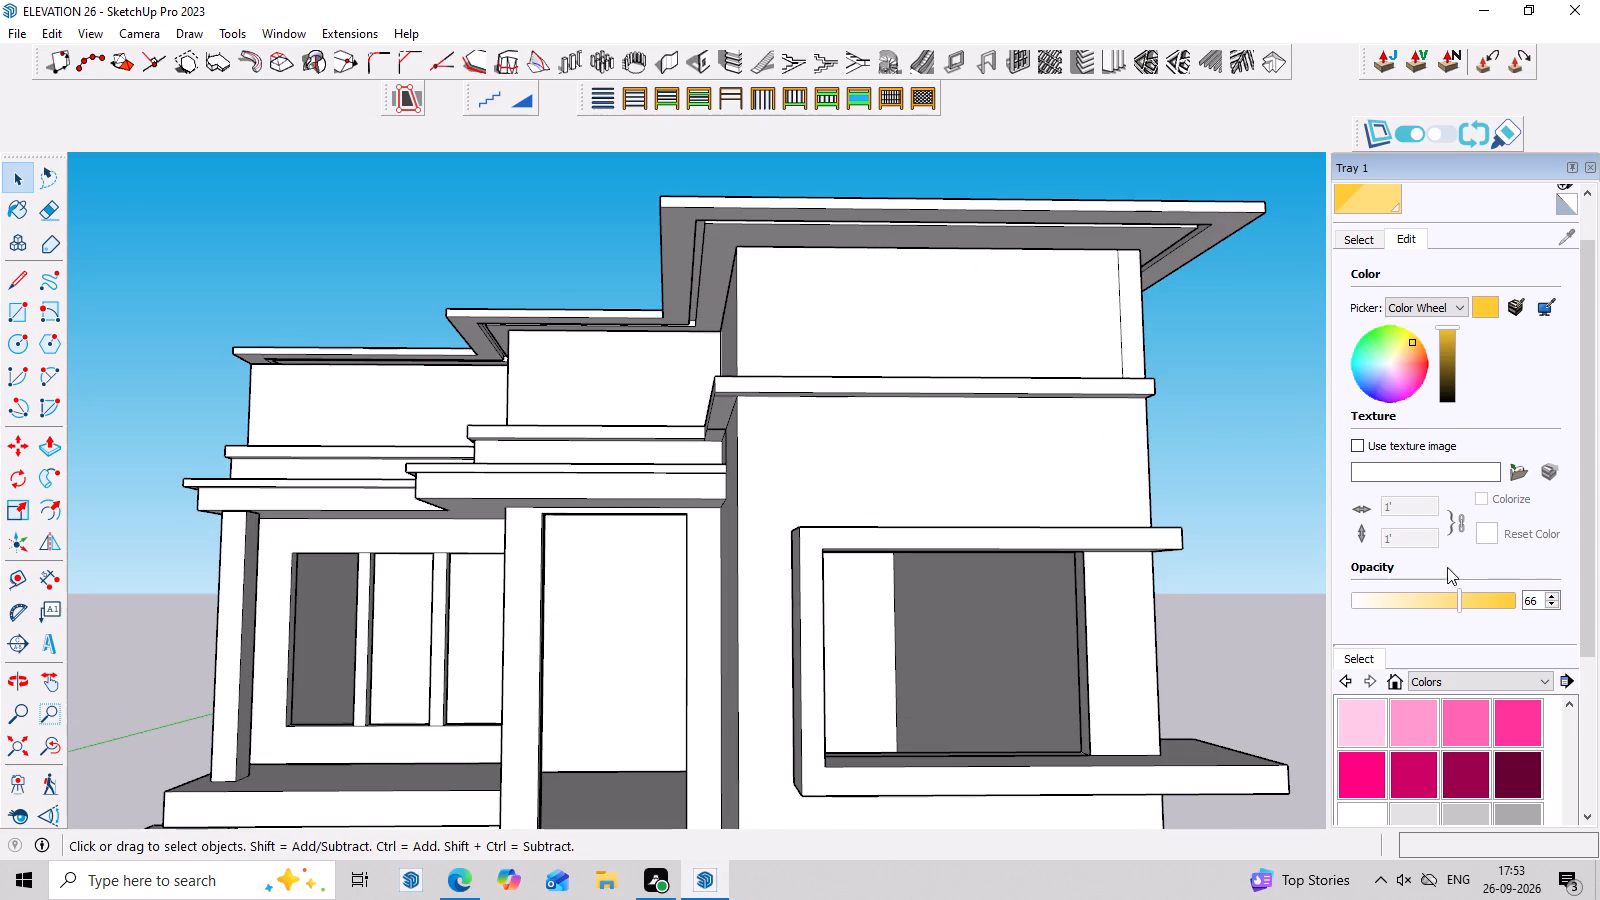
# Paint the stepped roof slab's underside inside the groove with the Wood Cherry Original material from the Wood collection.
pyautogui.click(1373, 238)
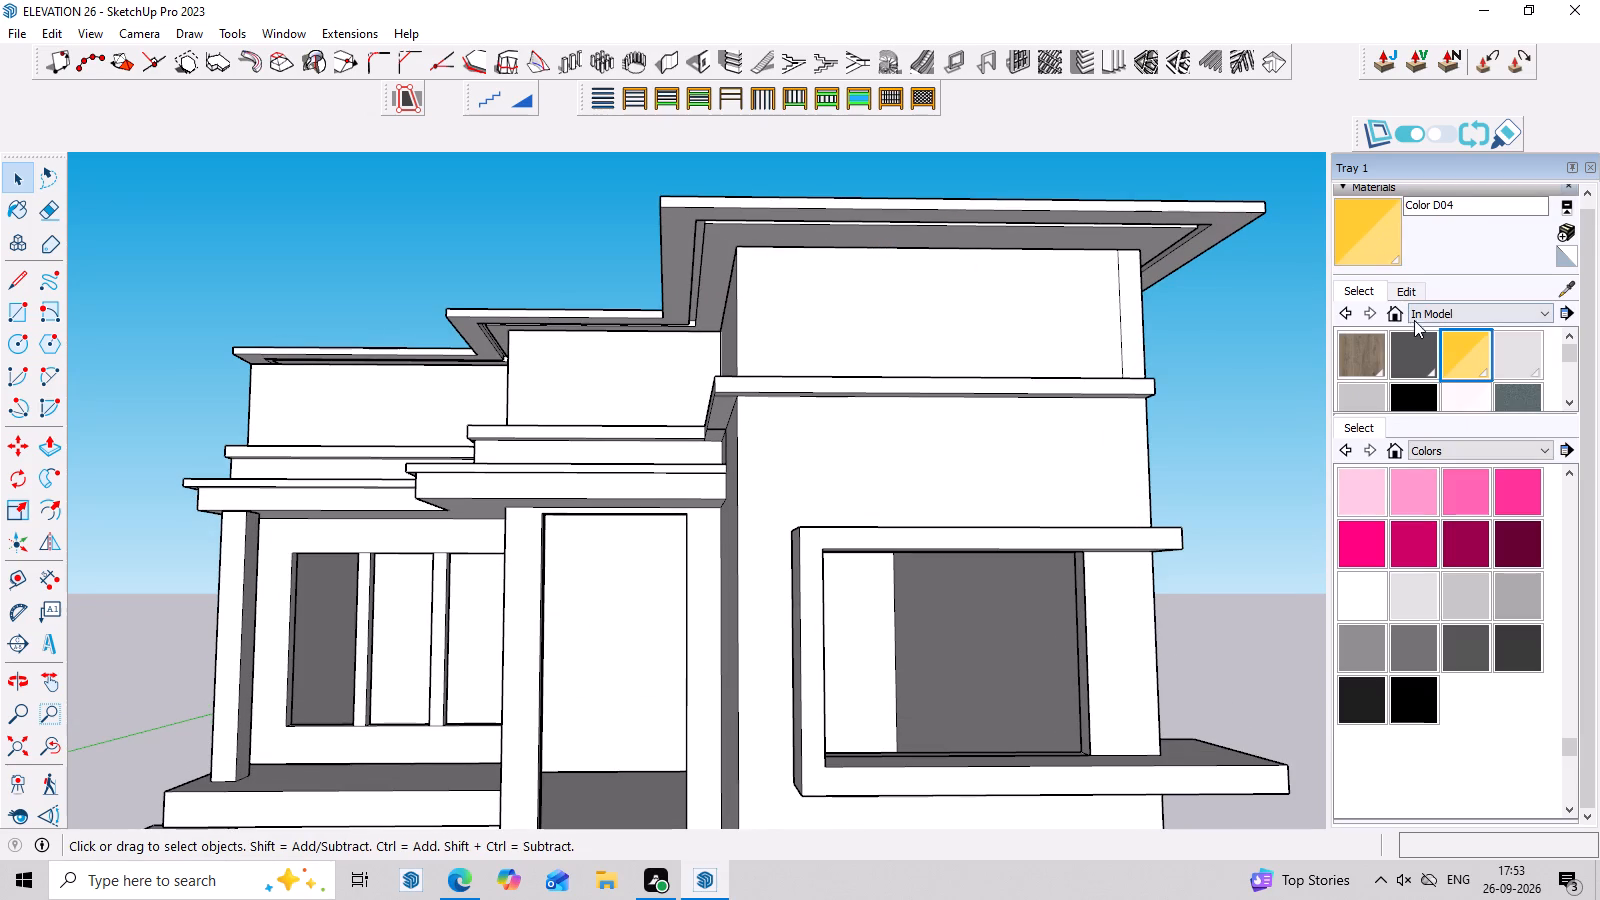
pyautogui.click(1433, 318)
pyautogui.scroll(-6, 1444, 380)
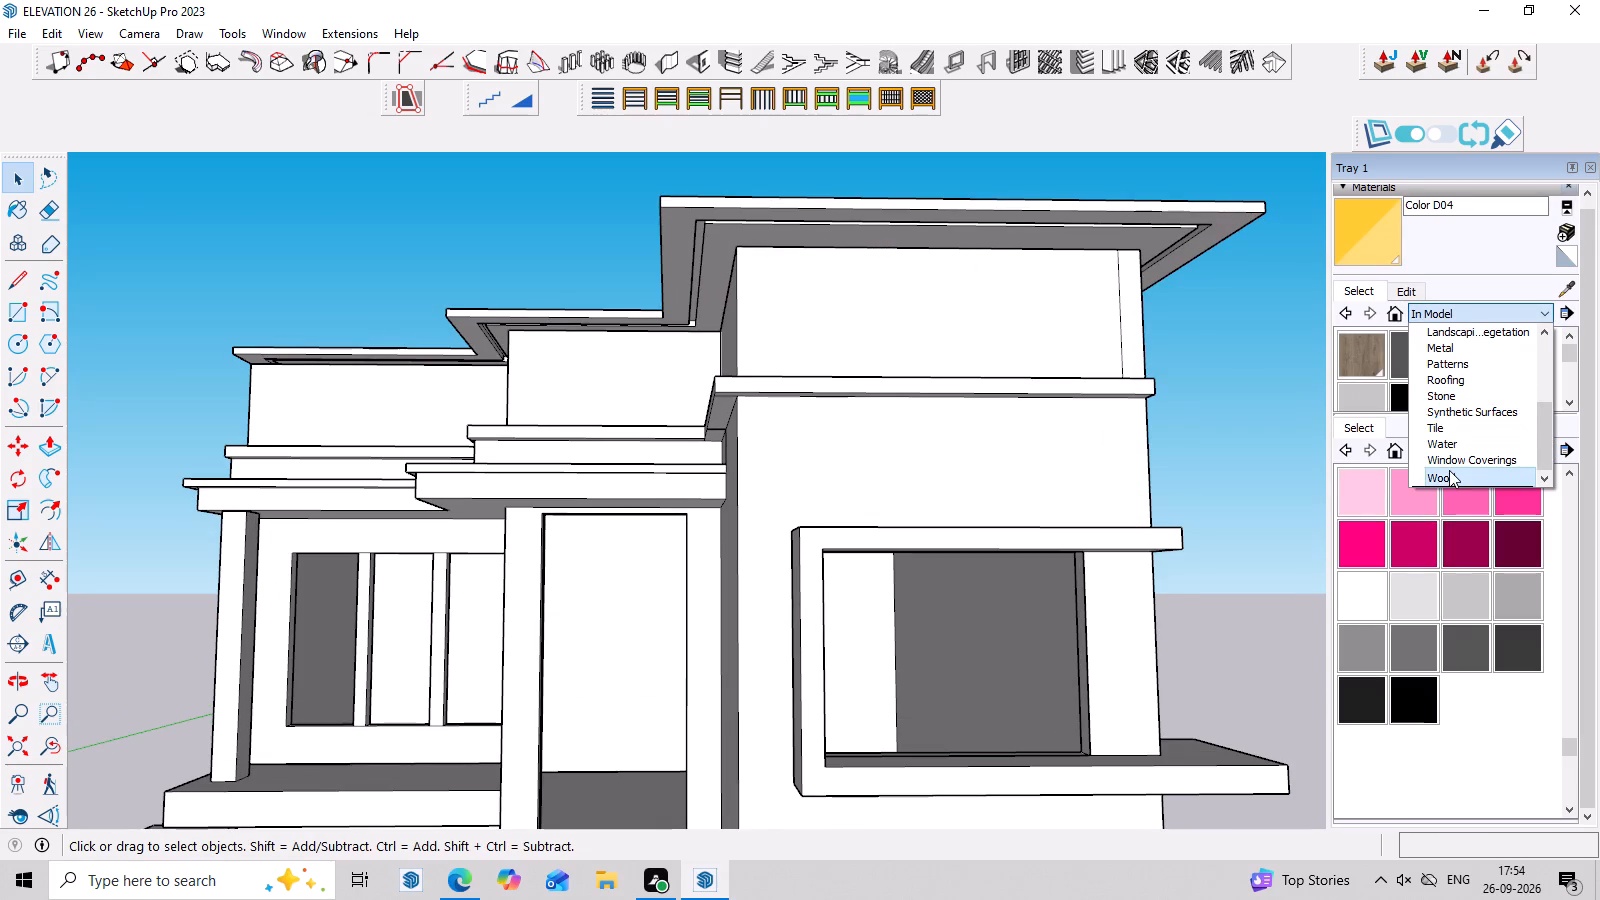
pyautogui.click(1449, 476)
pyautogui.scroll(2, 1467, 378)
pyautogui.click(1467, 348)
pyautogui.moveTo(1274, 273); pyautogui.dragTo(1226, 118, button='middle')
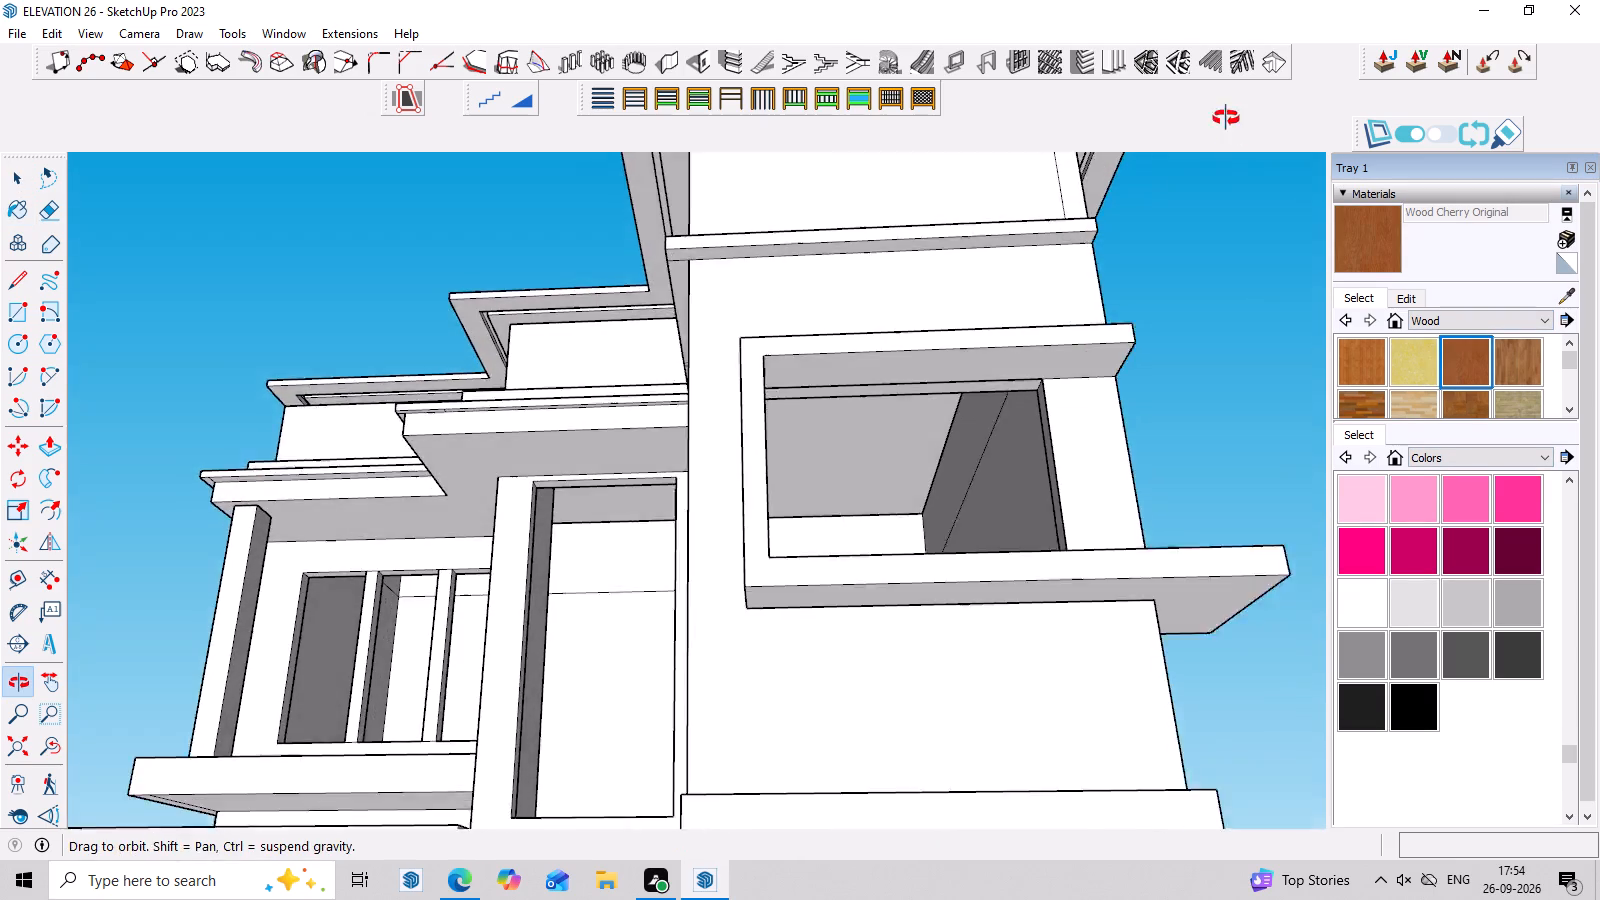
pyautogui.moveTo(1226, 118); pyautogui.dragTo(1225, 116, button='middle')
pyautogui.scroll(1, 1225, 116)
pyautogui.scroll(-11, 1178, 249)
pyautogui.scroll(3, 1225, 171)
pyautogui.moveTo(1205, 220); pyautogui.dragTo(1207, 186, button='middle')
pyautogui.scroll(1, 1205, 209)
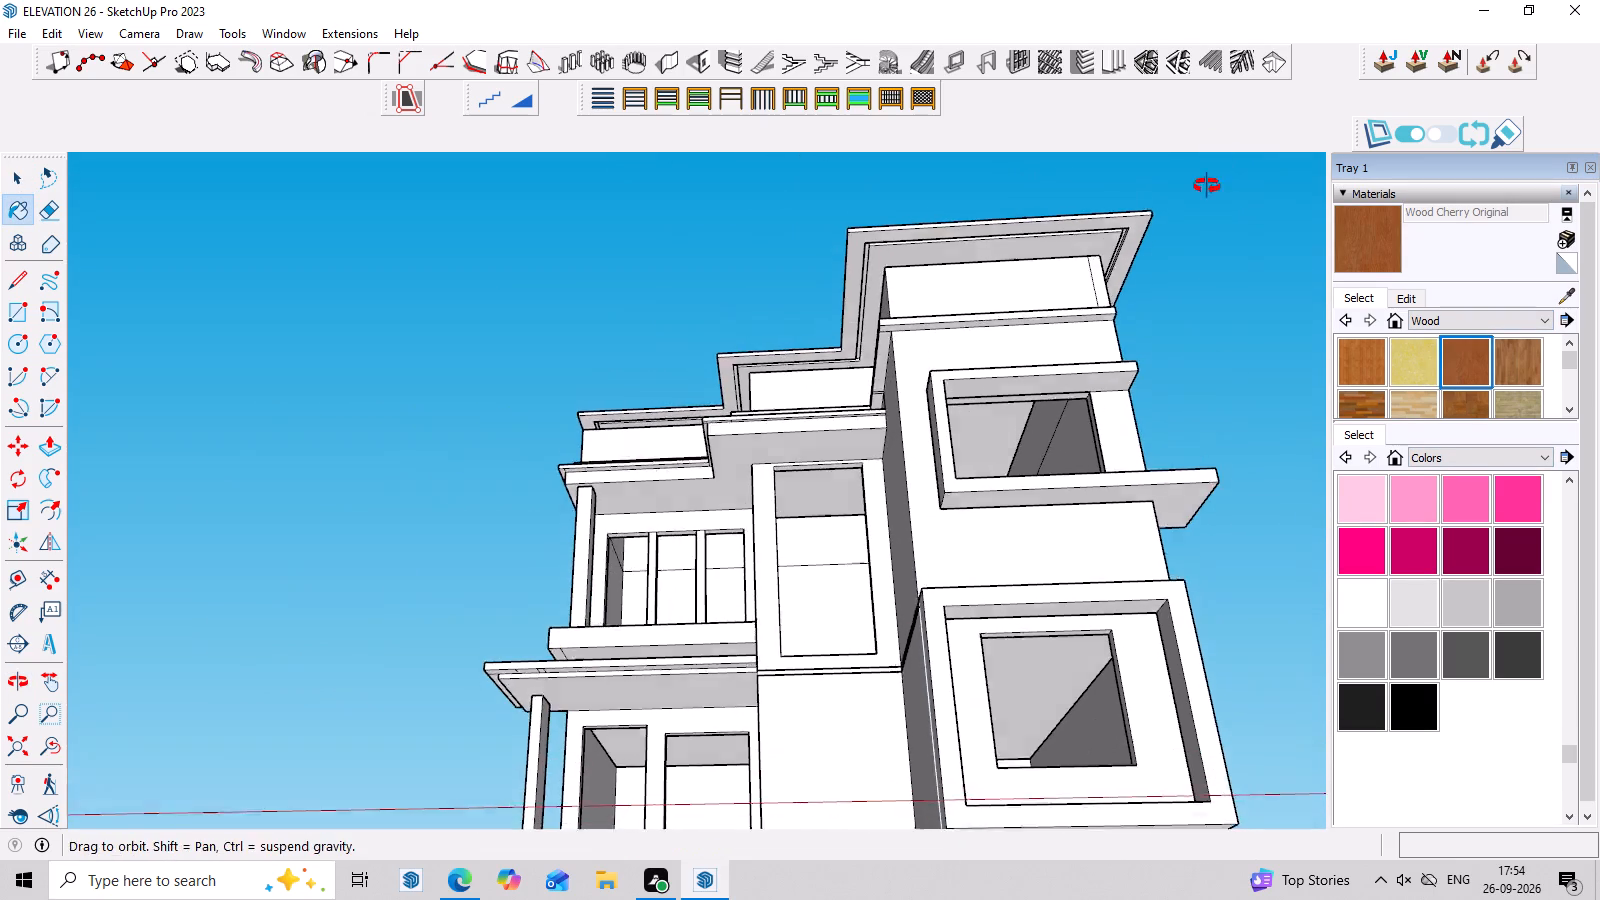
pyautogui.moveTo(1207, 186); pyautogui.dragTo(1208, 132, button='middle')
pyautogui.scroll(6, 1042, 204)
pyautogui.click(1022, 231)
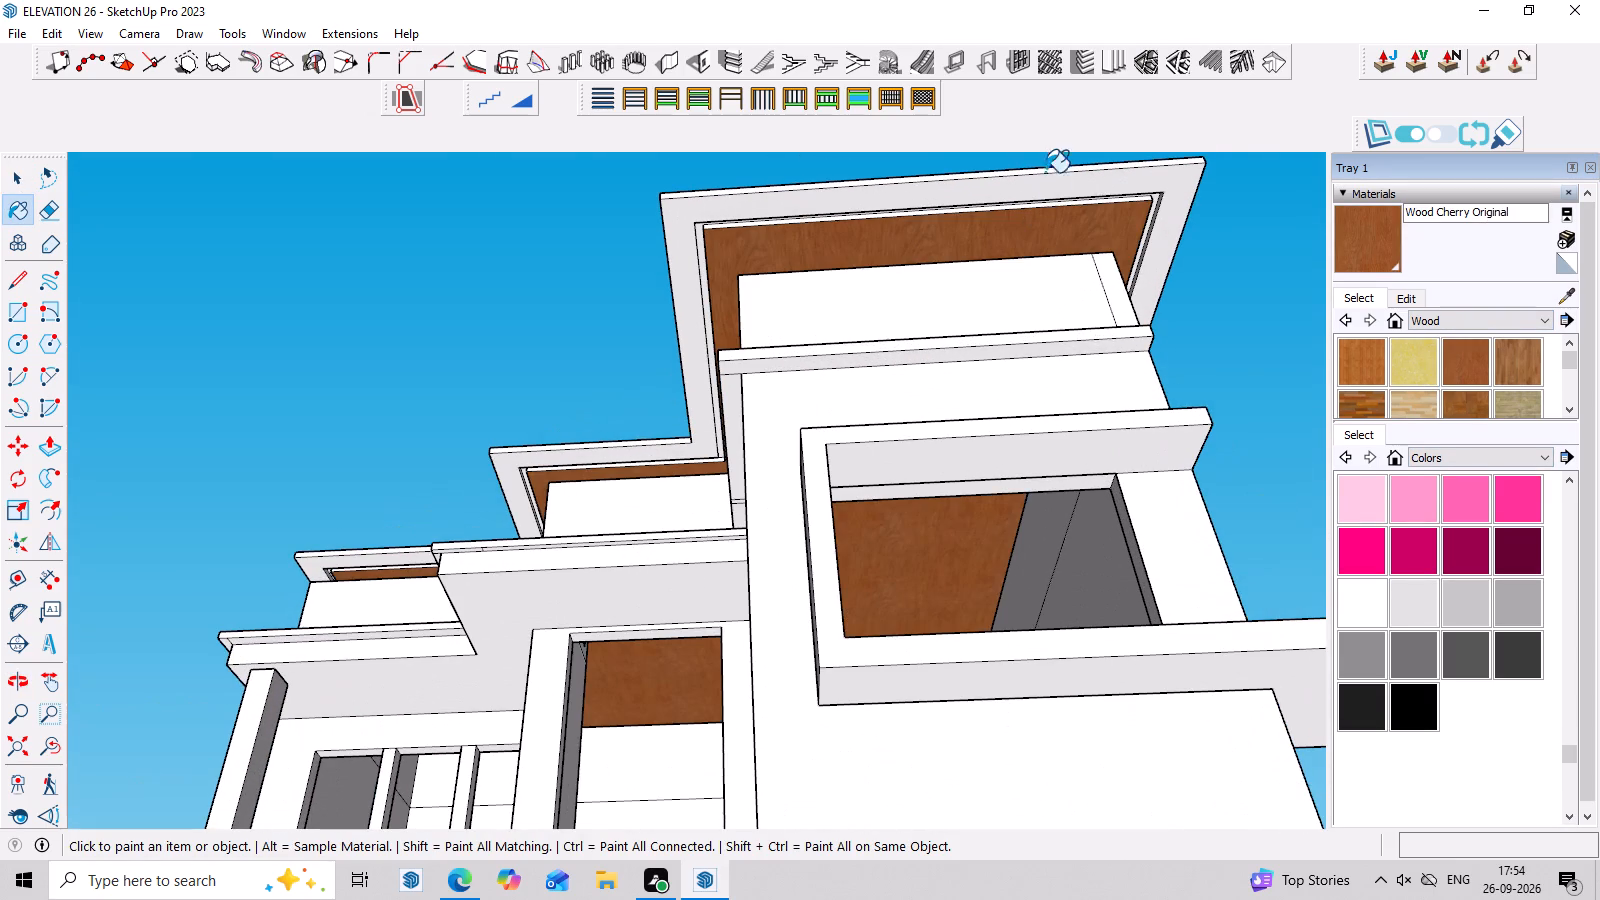
pyautogui.moveTo(1043, 200); pyautogui.dragTo(1047, 397, button='middle')
pyautogui.scroll(2, 1047, 397)
pyautogui.moveTo(1047, 392); pyautogui.dragTo(1060, 249, button='middle')
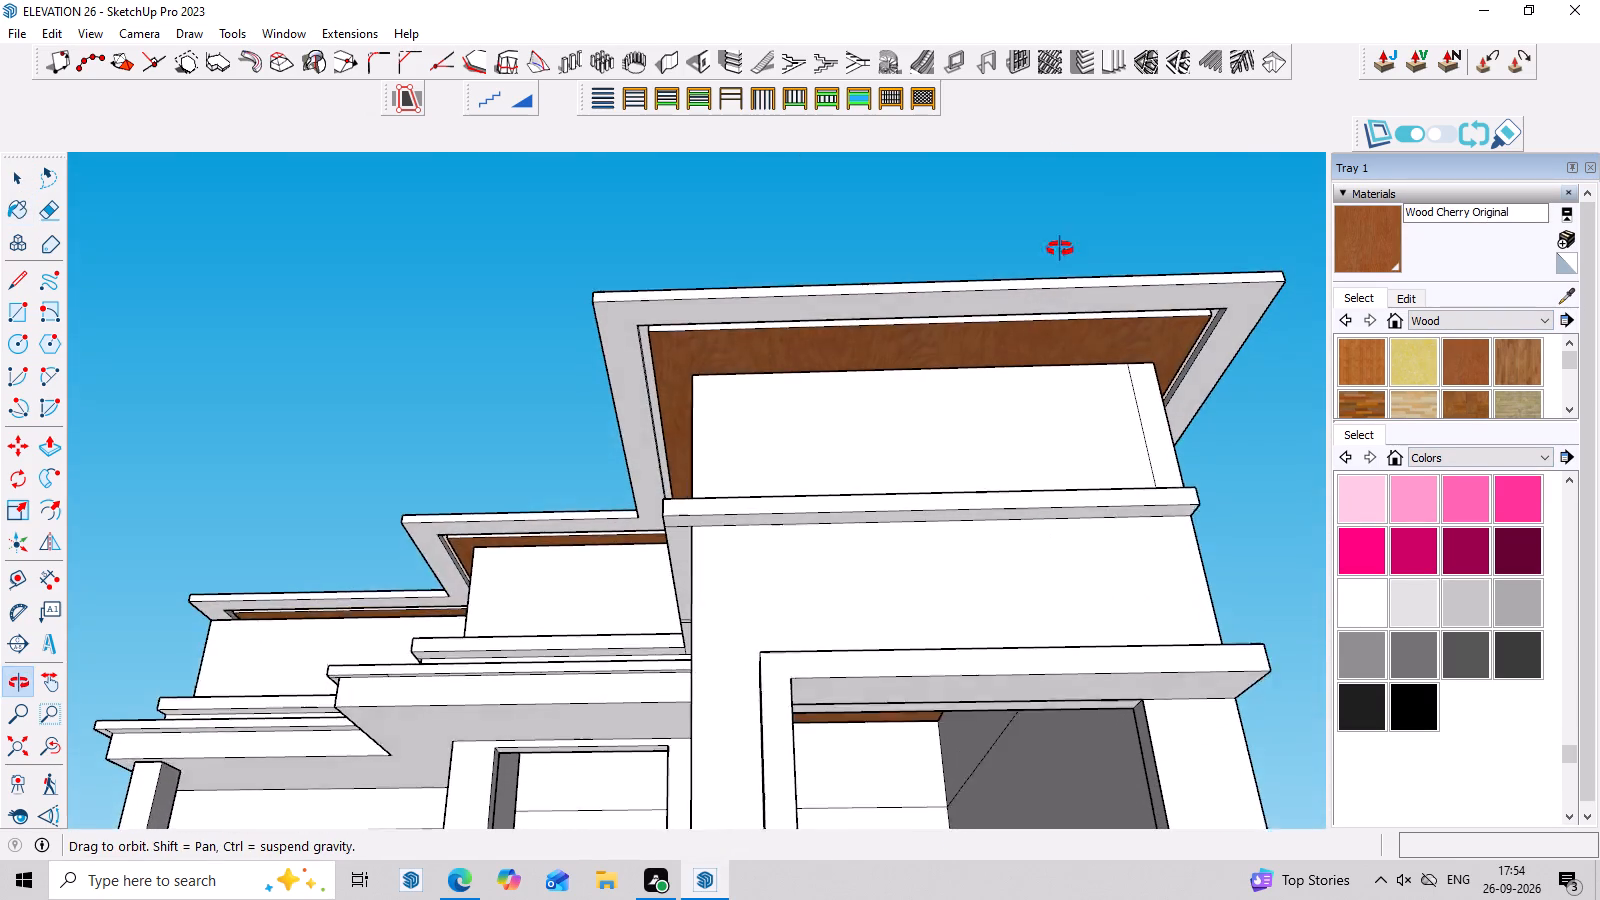
# Paint the outer border of the roof slab's underside, outside the groove, with Wood Cherry Original.
pyautogui.moveTo(1060, 249); pyautogui.dragTo(1063, 241, button='middle')
pyautogui.click(1061, 283)
# Paint the narrow groove face on the roof slab's underside with the yellow Color E05 from the Colors collection.
pyautogui.scroll(-3, 1058, 281)
pyautogui.moveTo(1035, 235); pyautogui.dragTo(1032, 478, button='middle')
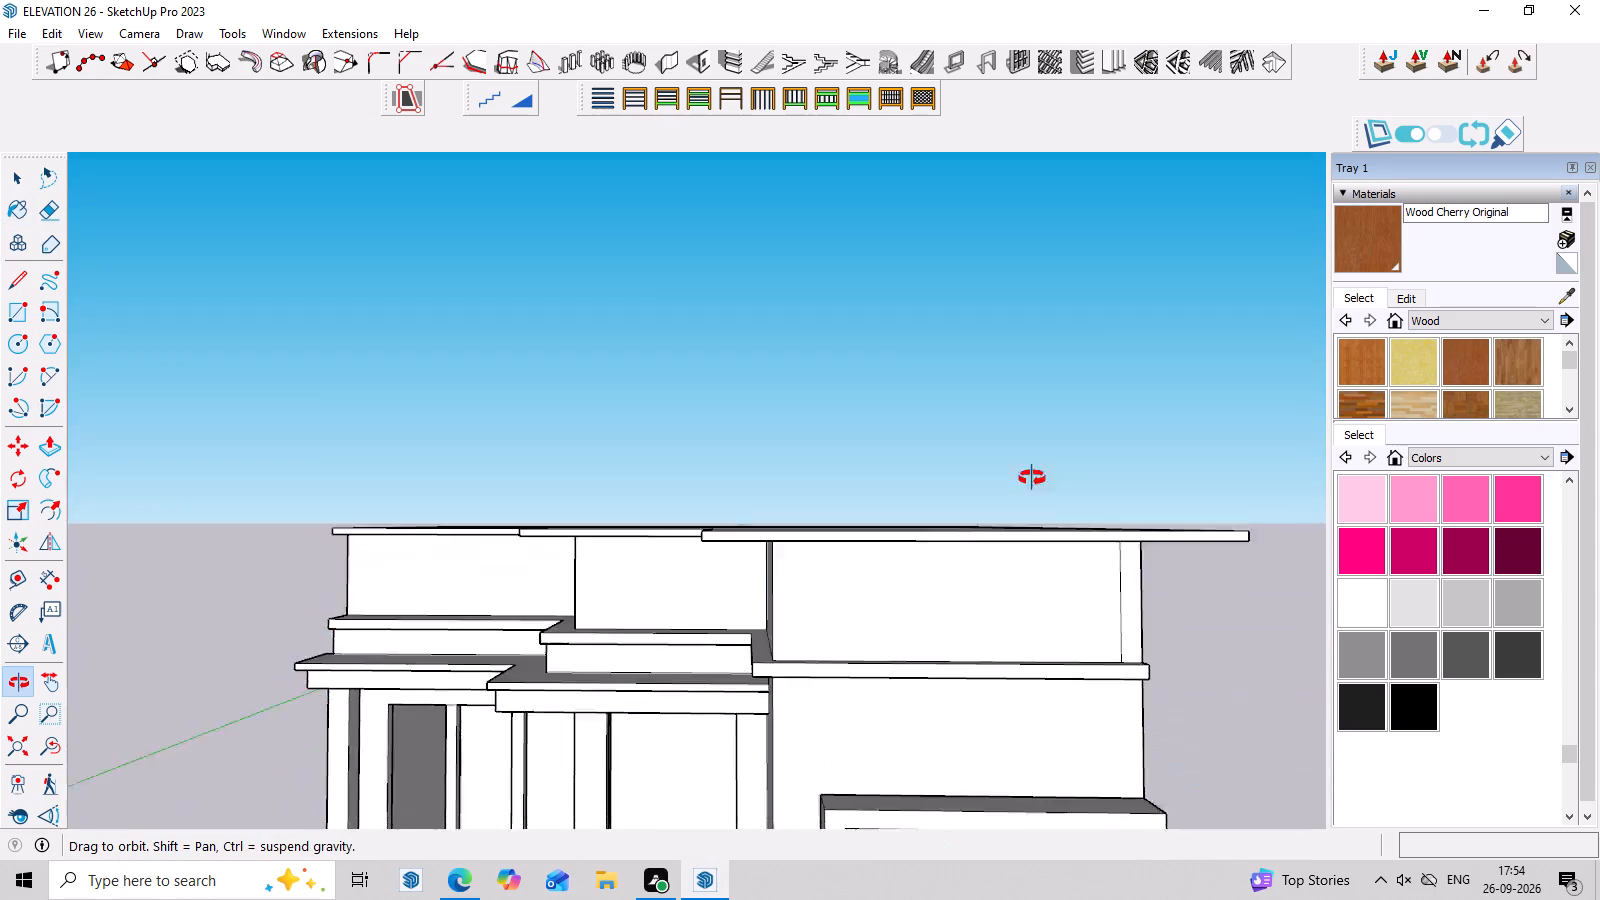
pyautogui.moveTo(1032, 478); pyautogui.dragTo(1035, 531, button='middle')
pyautogui.scroll(-4, 1042, 459)
pyautogui.moveTo(1062, 470); pyautogui.dragTo(846, 234, button='middle')
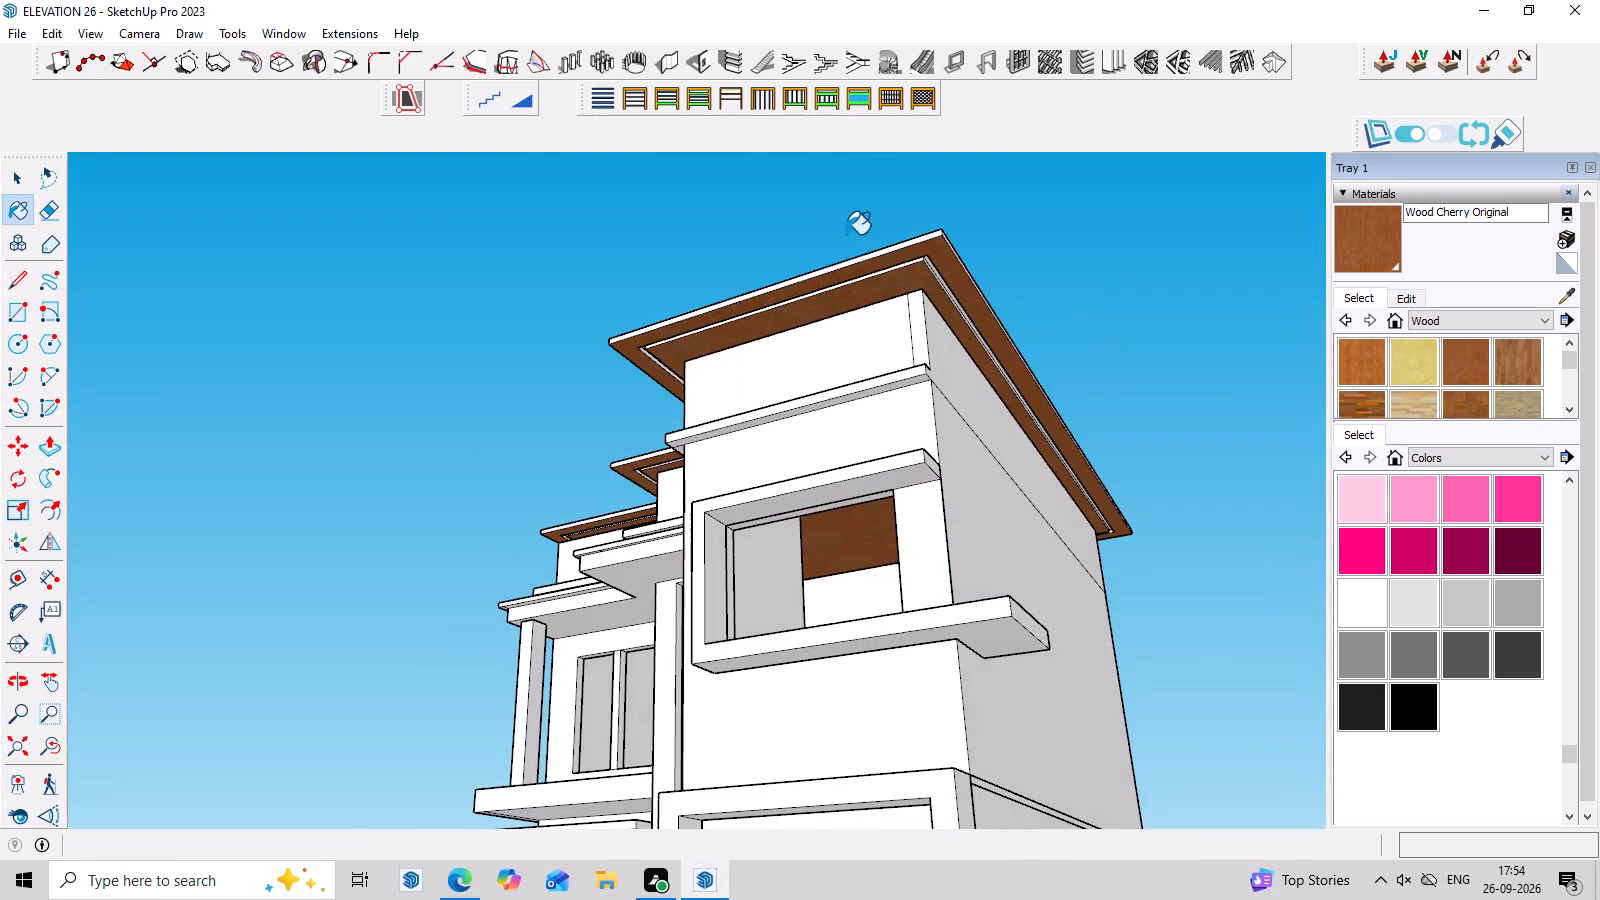
pyautogui.scroll(6, 911, 263)
pyautogui.moveTo(957, 285); pyautogui.dragTo(1020, 181, button='middle')
pyautogui.scroll(3, 1021, 180)
pyautogui.press('space')
pyautogui.scroll(2, 996, 208)
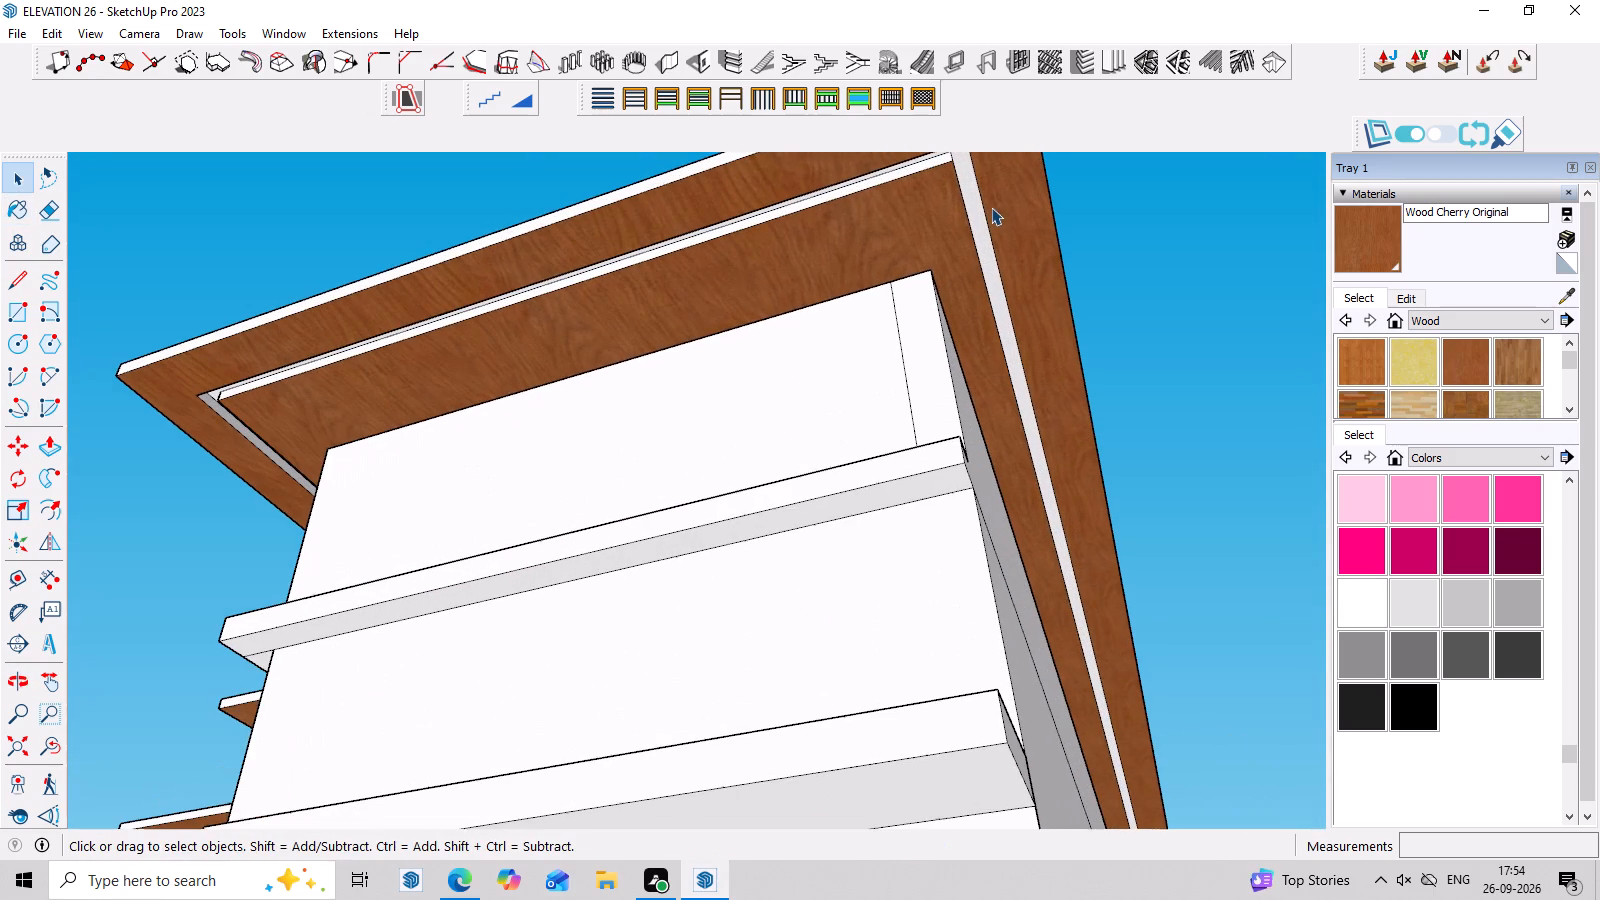
pyautogui.click(973, 196)
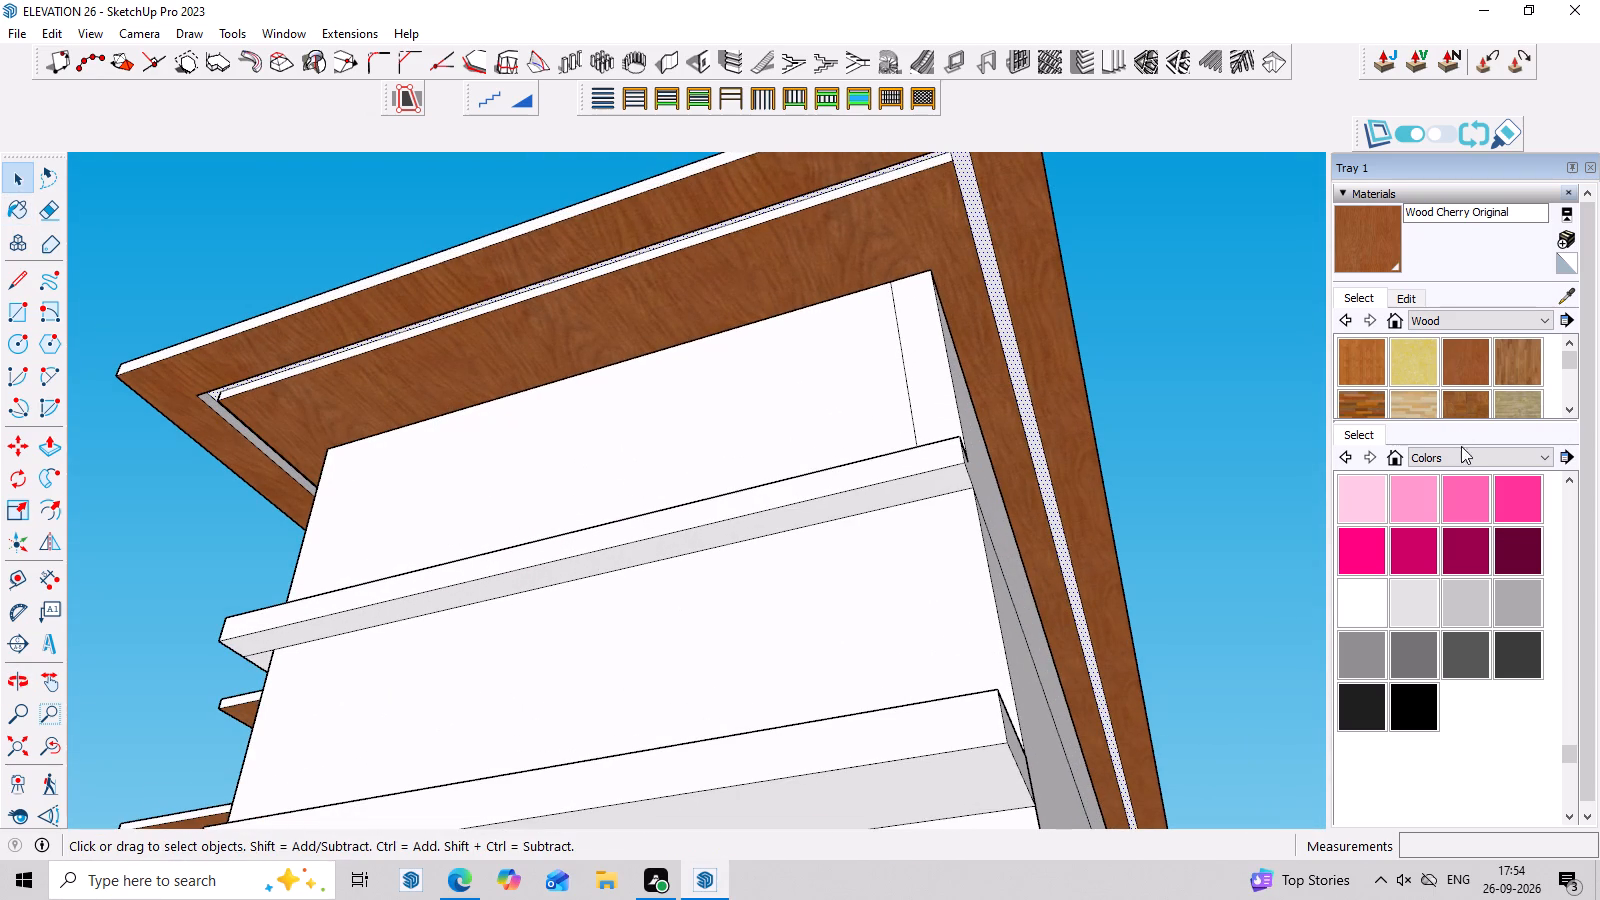
pyautogui.scroll(13, 1459, 551)
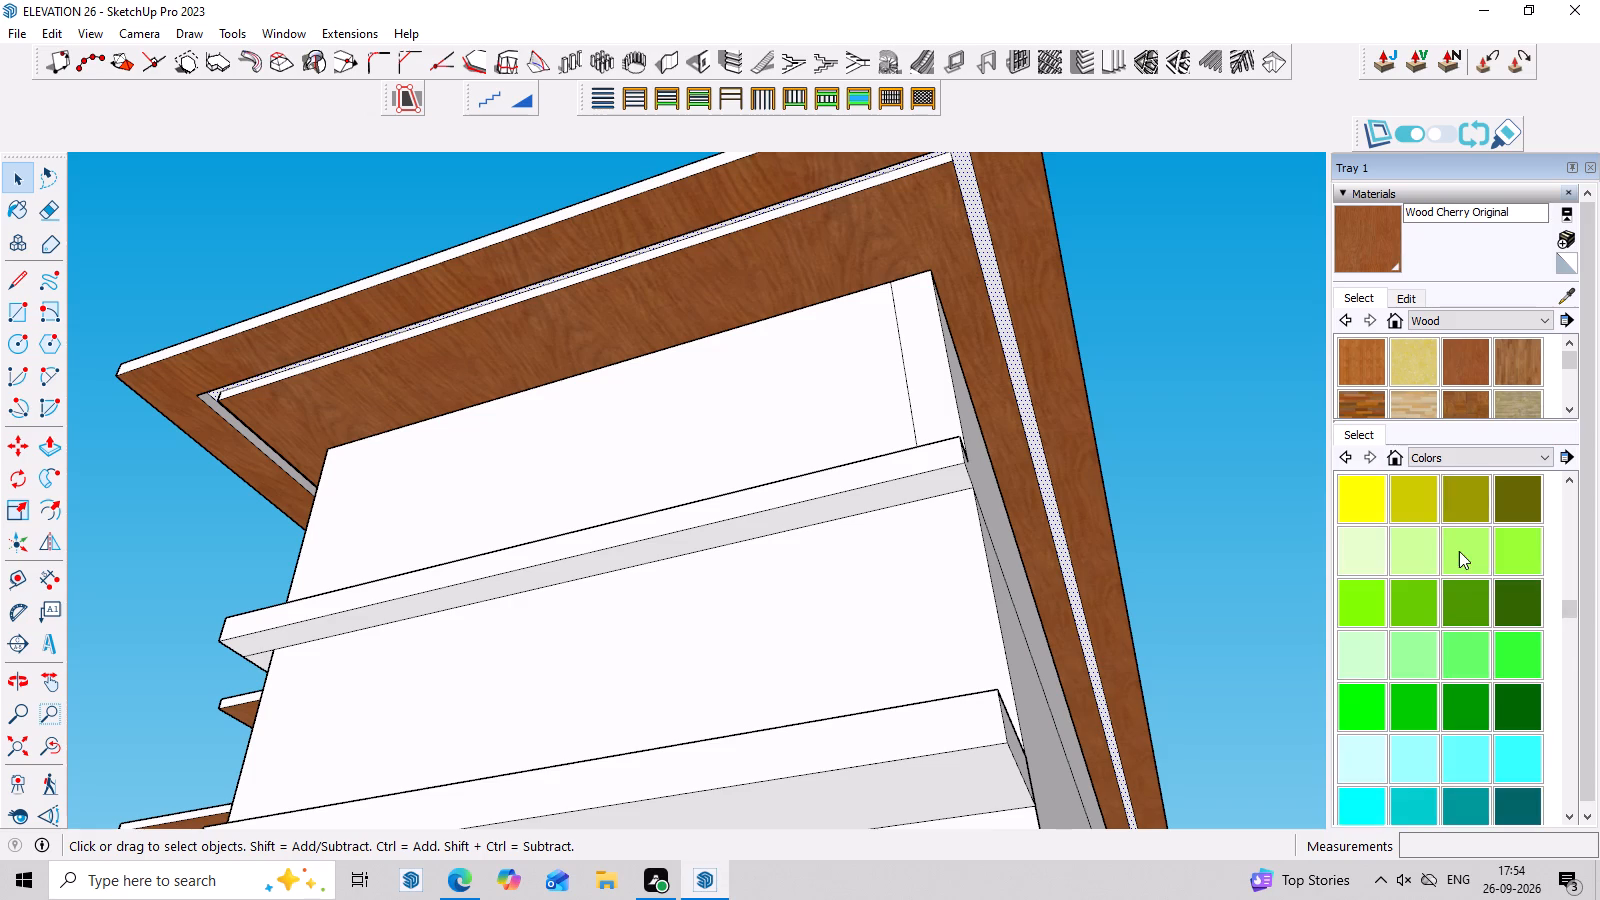
pyautogui.scroll(3, 1459, 551)
pyautogui.click(1364, 663)
pyautogui.scroll(3, 972, 256)
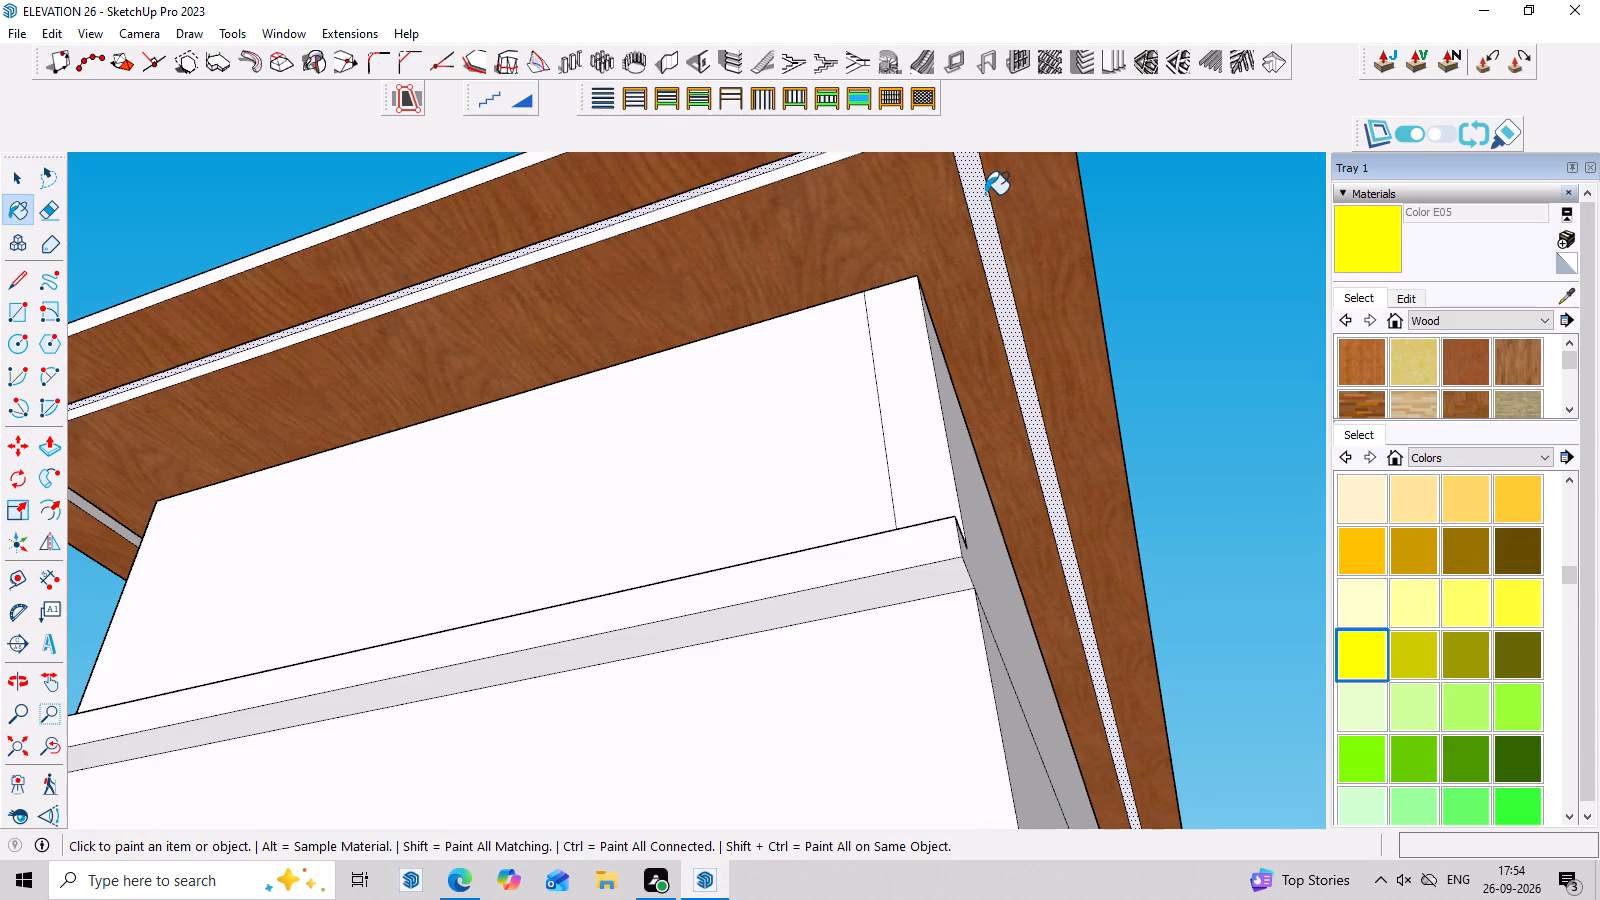
pyautogui.click(979, 208)
# Examine the painted roof underside and its groove, along with the upper front facade, from several angles and distances.
pyautogui.scroll(-4, 979, 212)
pyautogui.scroll(-7, 893, 384)
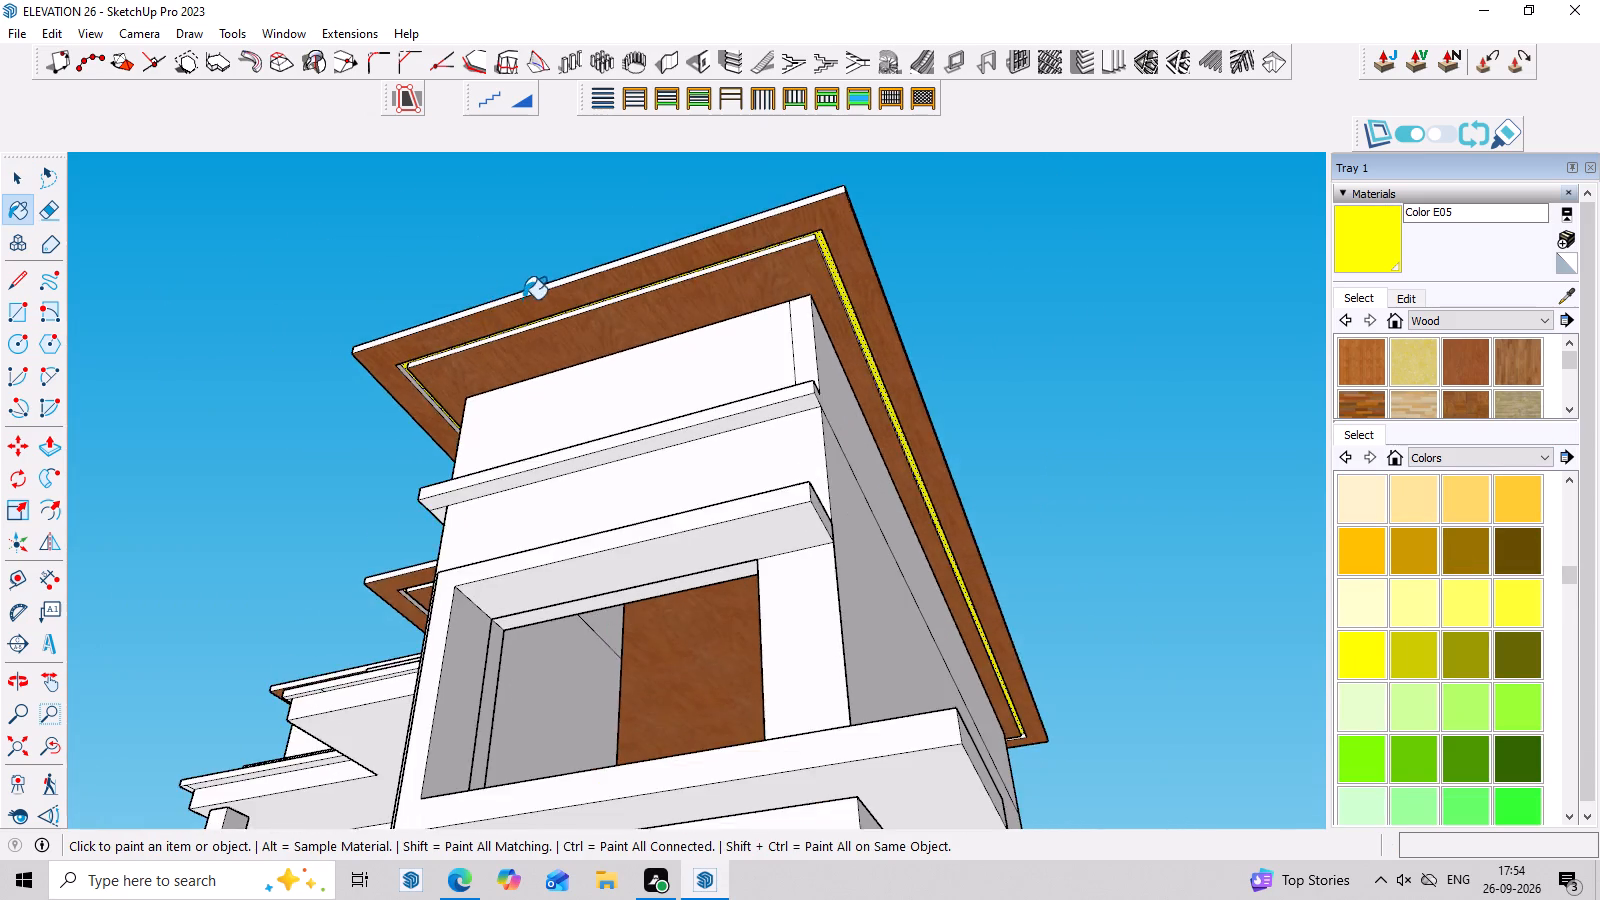
pyautogui.moveTo(530, 303); pyautogui.dragTo(850, 515, button='middle')
pyautogui.scroll(-3, 1089, 478)
pyautogui.moveTo(1107, 469); pyautogui.dragTo(1005, 355, button='middle')
pyautogui.scroll(3, 1005, 355)
pyautogui.moveTo(1071, 363); pyautogui.dragTo(1071, 344, button='middle')
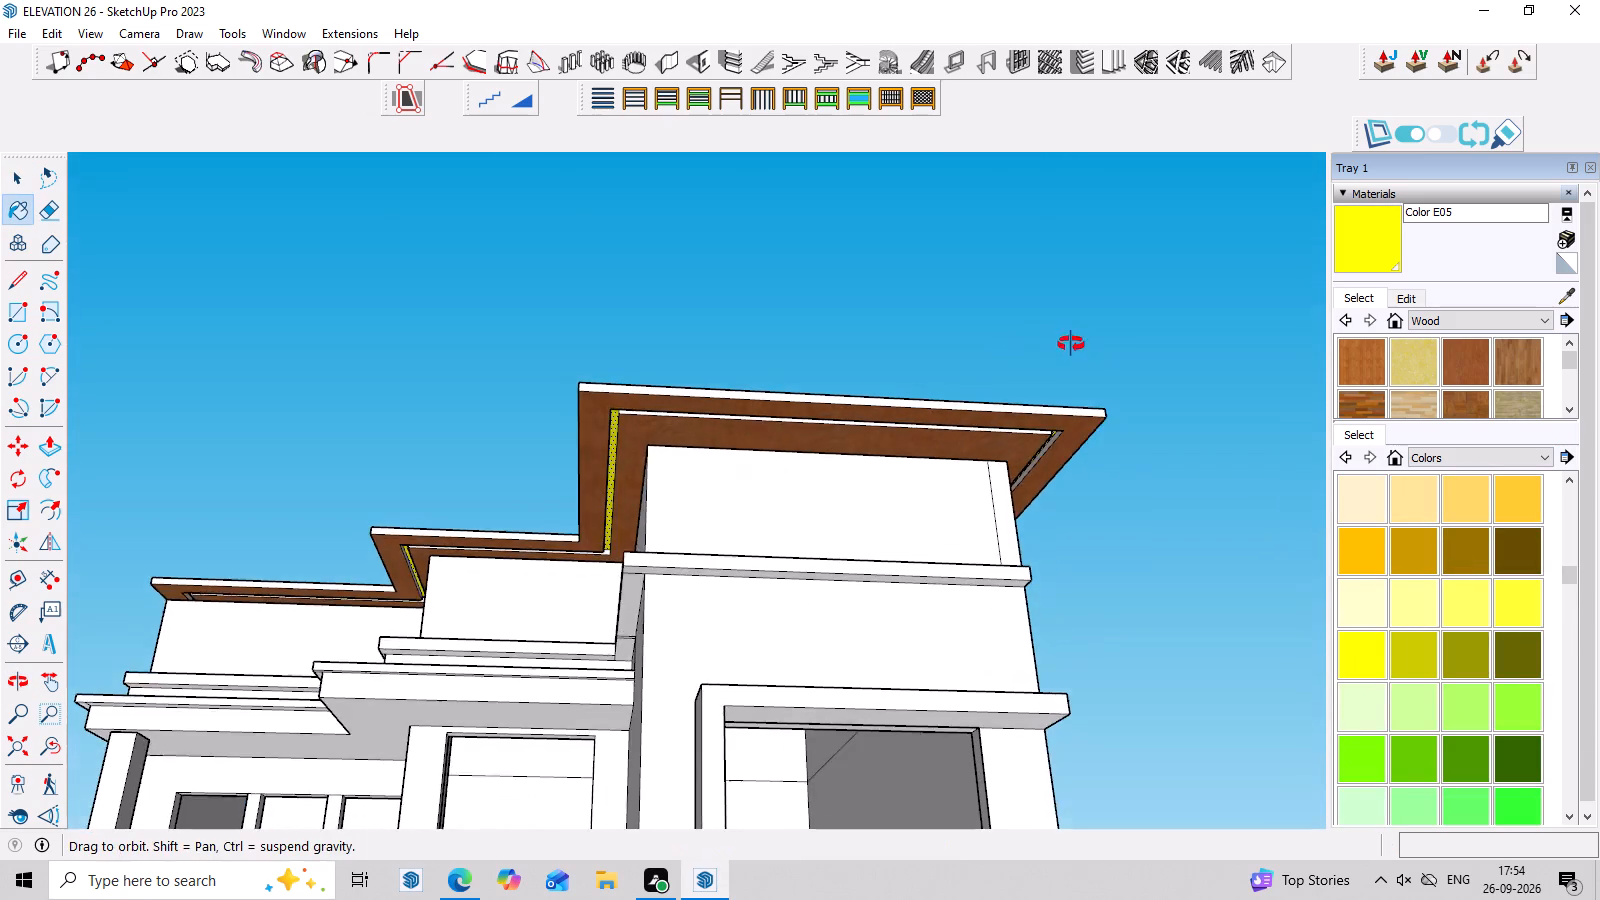
pyautogui.moveTo(1071, 344); pyautogui.dragTo(983, 233, button='middle')
pyautogui.scroll(4, 829, 299)
pyautogui.moveTo(830, 329); pyautogui.dragTo(842, 252, button='middle')
pyautogui.scroll(3, 843, 244)
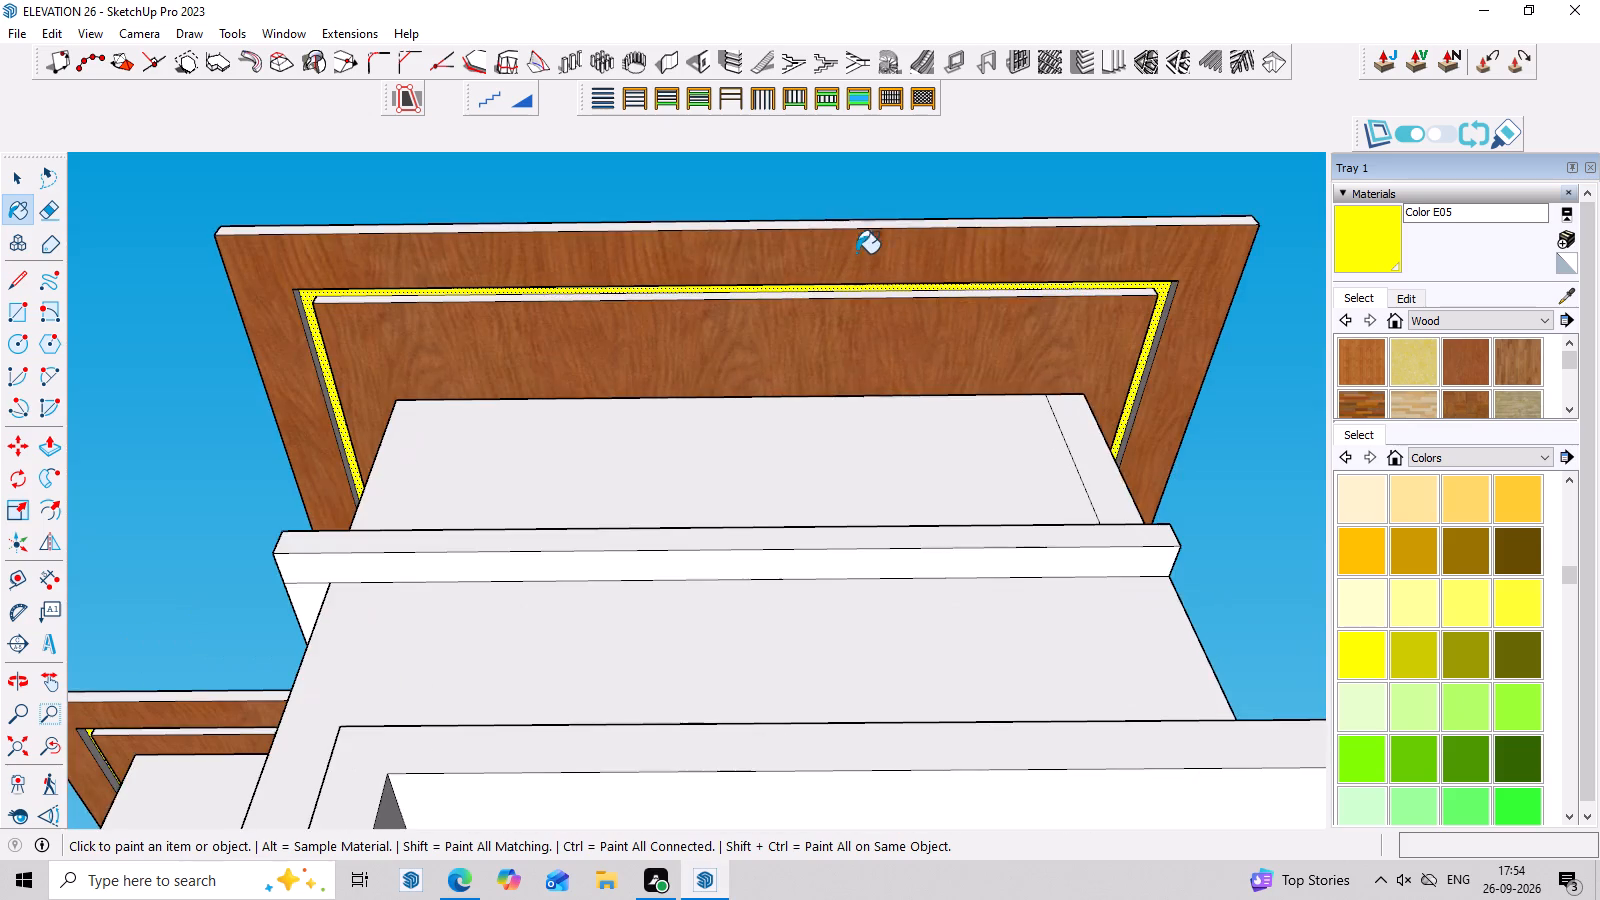
pyautogui.moveTo(877, 260); pyautogui.dragTo(884, 207, button='middle')
pyautogui.scroll(4, 884, 207)
pyautogui.scroll(2, 1142, 300)
pyautogui.moveTo(1221, 315); pyautogui.dragTo(1088, 346, button='middle')
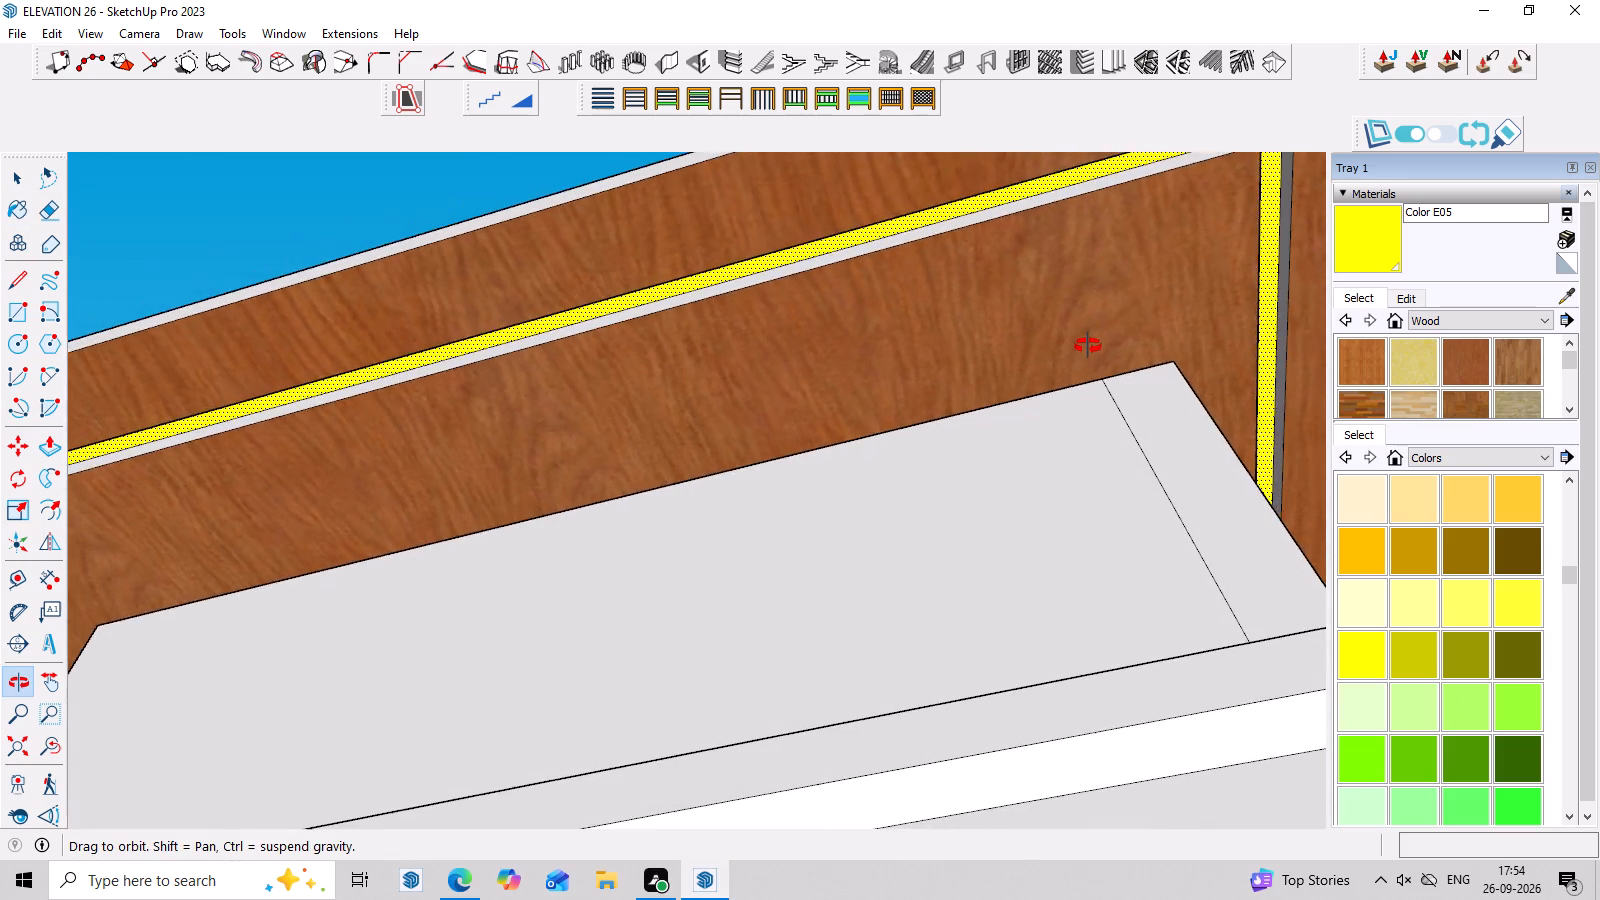
pyautogui.moveTo(1088, 346); pyautogui.dragTo(1300, 394, button='middle')
pyautogui.scroll(1, 1287, 394)
pyautogui.scroll(-11, 536, 282)
pyautogui.moveTo(703, 254); pyautogui.dragTo(712, 320, button='middle')
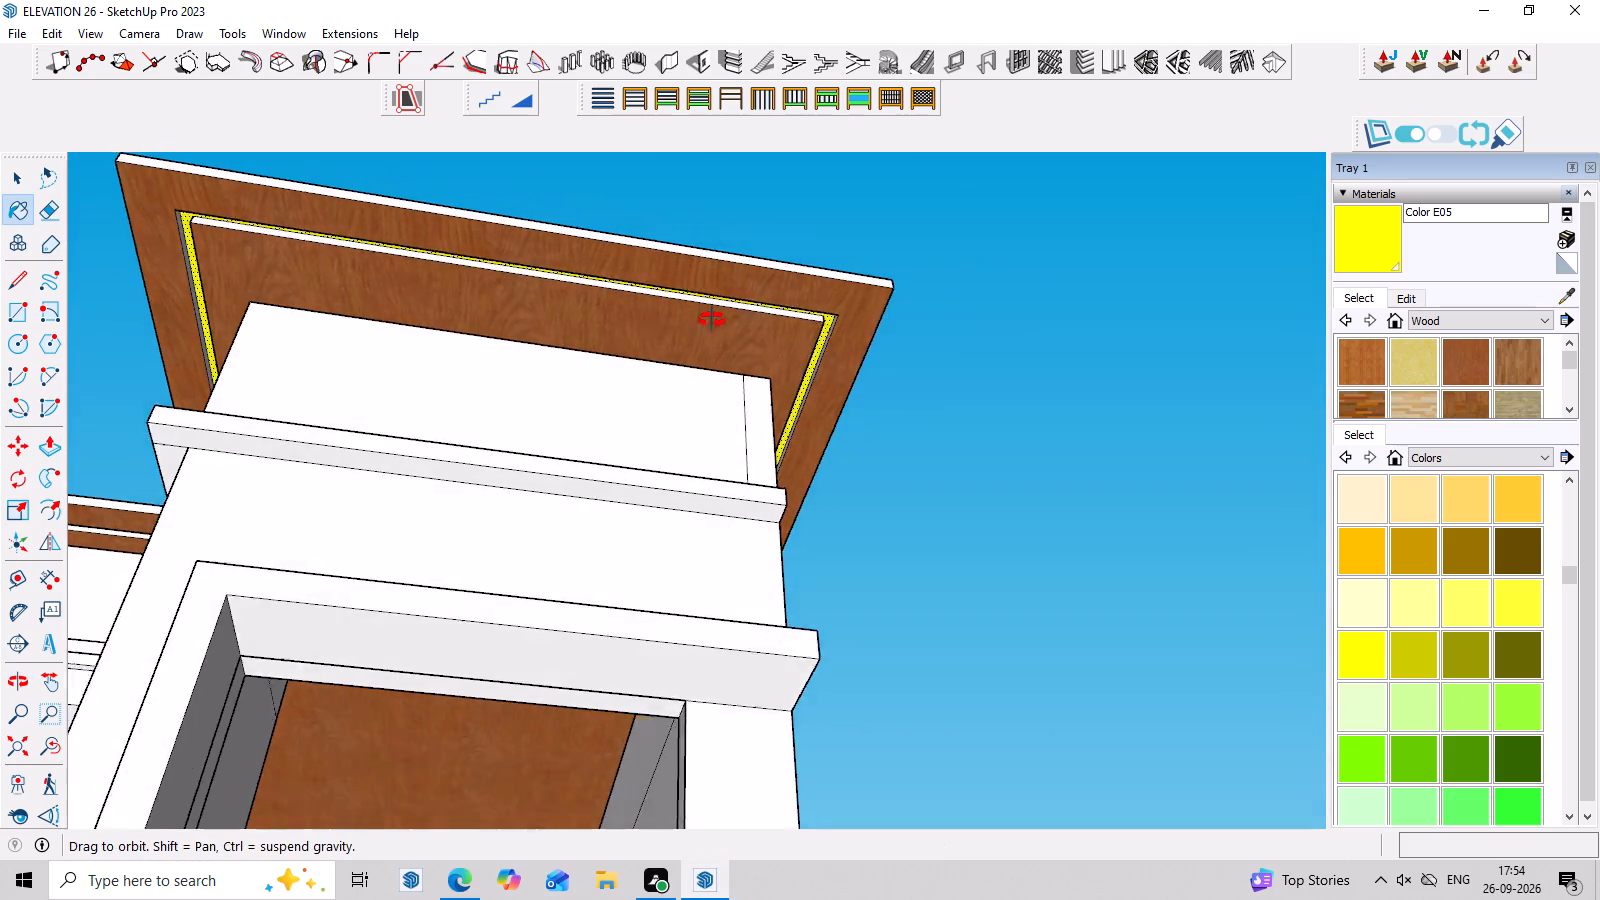
pyautogui.moveTo(712, 320); pyautogui.dragTo(714, 341, button='middle')
pyautogui.scroll(-8, 728, 328)
pyautogui.moveTo(865, 318); pyautogui.dragTo(869, 437, button='middle')
pyautogui.scroll(2, 869, 439)
pyautogui.scroll(-3, 872, 433)
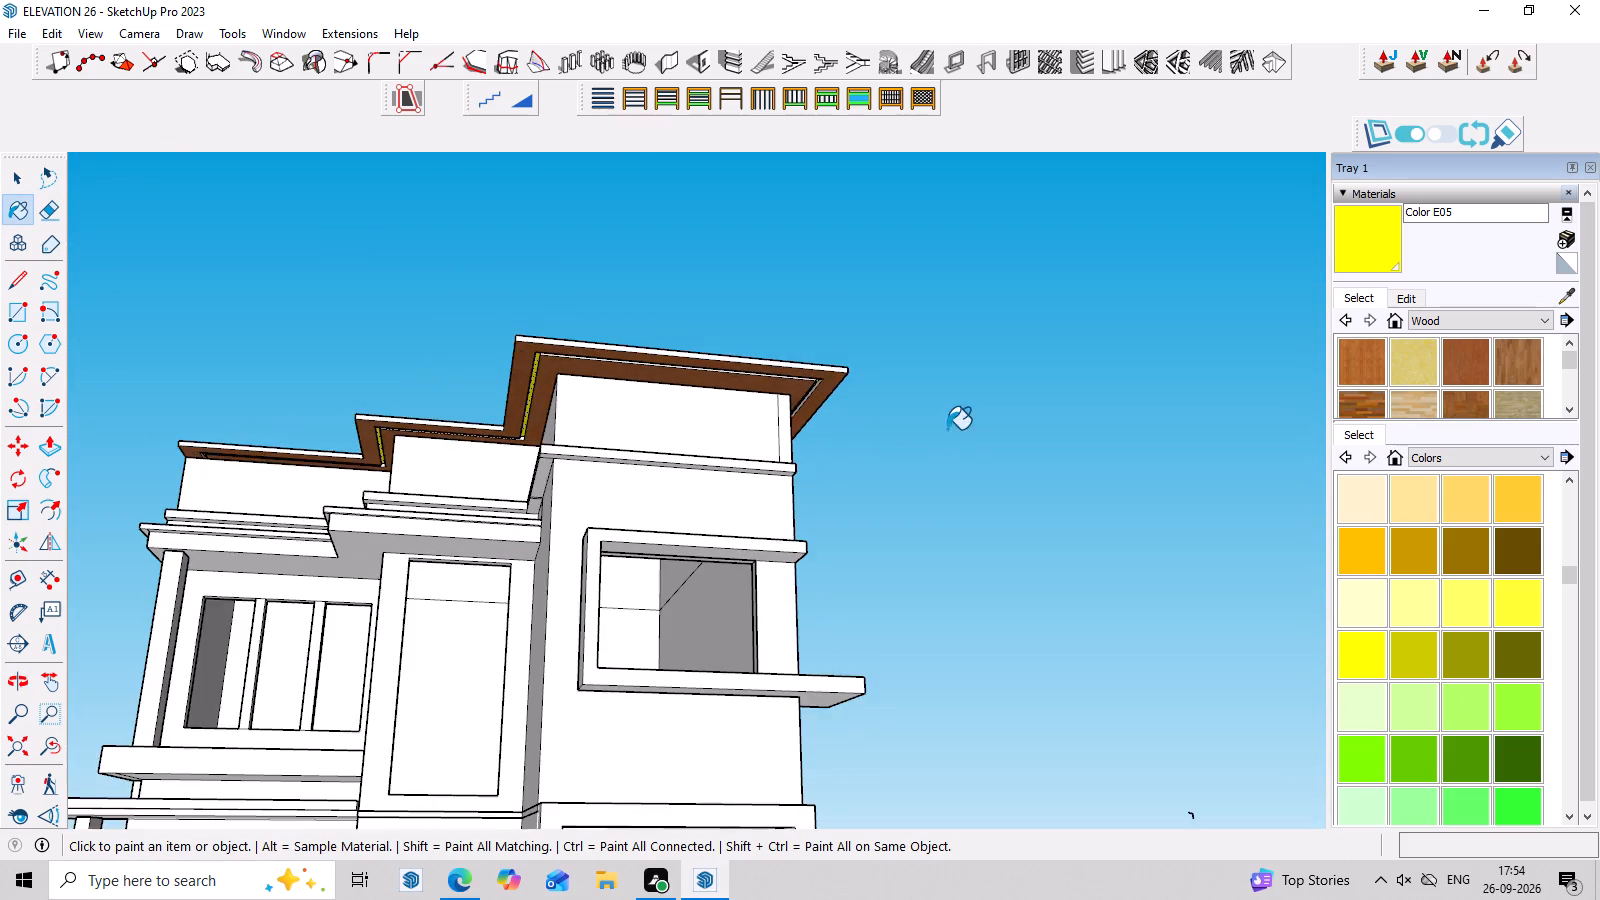
pyautogui.moveTo(947, 433); pyautogui.dragTo(910, 511, button='middle')
pyautogui.scroll(1, 851, 521)
pyautogui.moveTo(963, 494); pyautogui.dragTo(959, 500, button='middle')
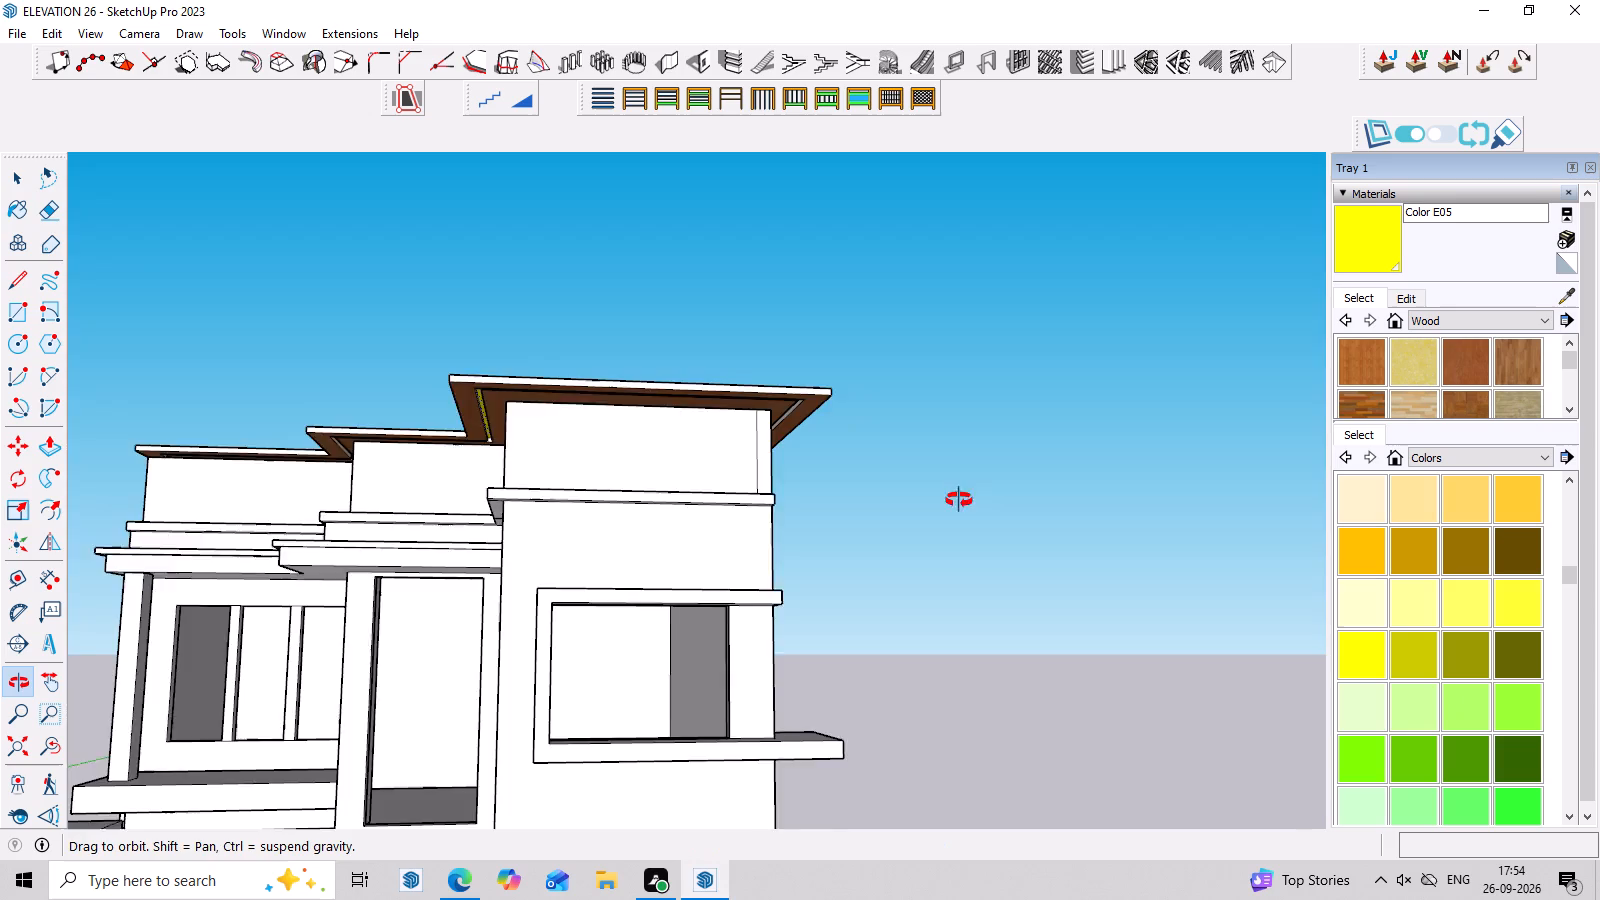
pyautogui.moveTo(959, 500); pyautogui.dragTo(945, 523, button='middle')
pyautogui.press('Escape')
pyautogui.moveTo(898, 409); pyautogui.dragTo(894, 422, button='middle')
pyautogui.scroll(-5, 894, 423)
pyautogui.moveTo(1054, 431); pyautogui.dragTo(1042, 473, button='middle')
pyautogui.scroll(7, 607, 493)
# Paint the recessed middle wall face just below the stepped roof with the Wood Floor Parquet material.
pyautogui.press('space')
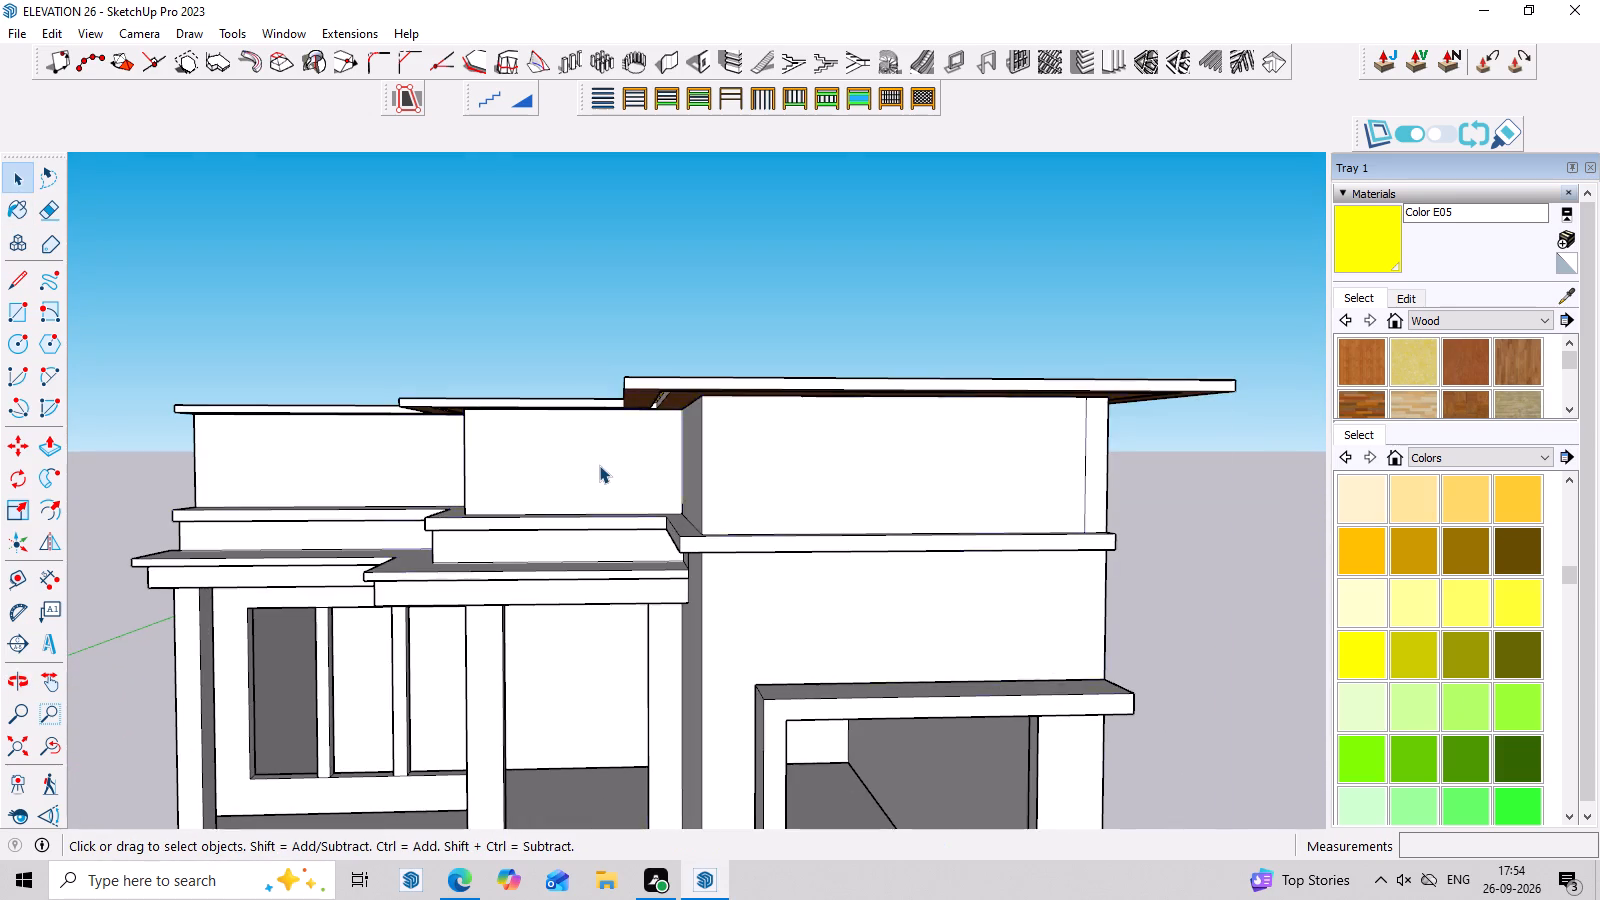
pyautogui.doubleClick(599, 465)
pyautogui.scroll(3, 599, 465)
pyautogui.click(599, 465)
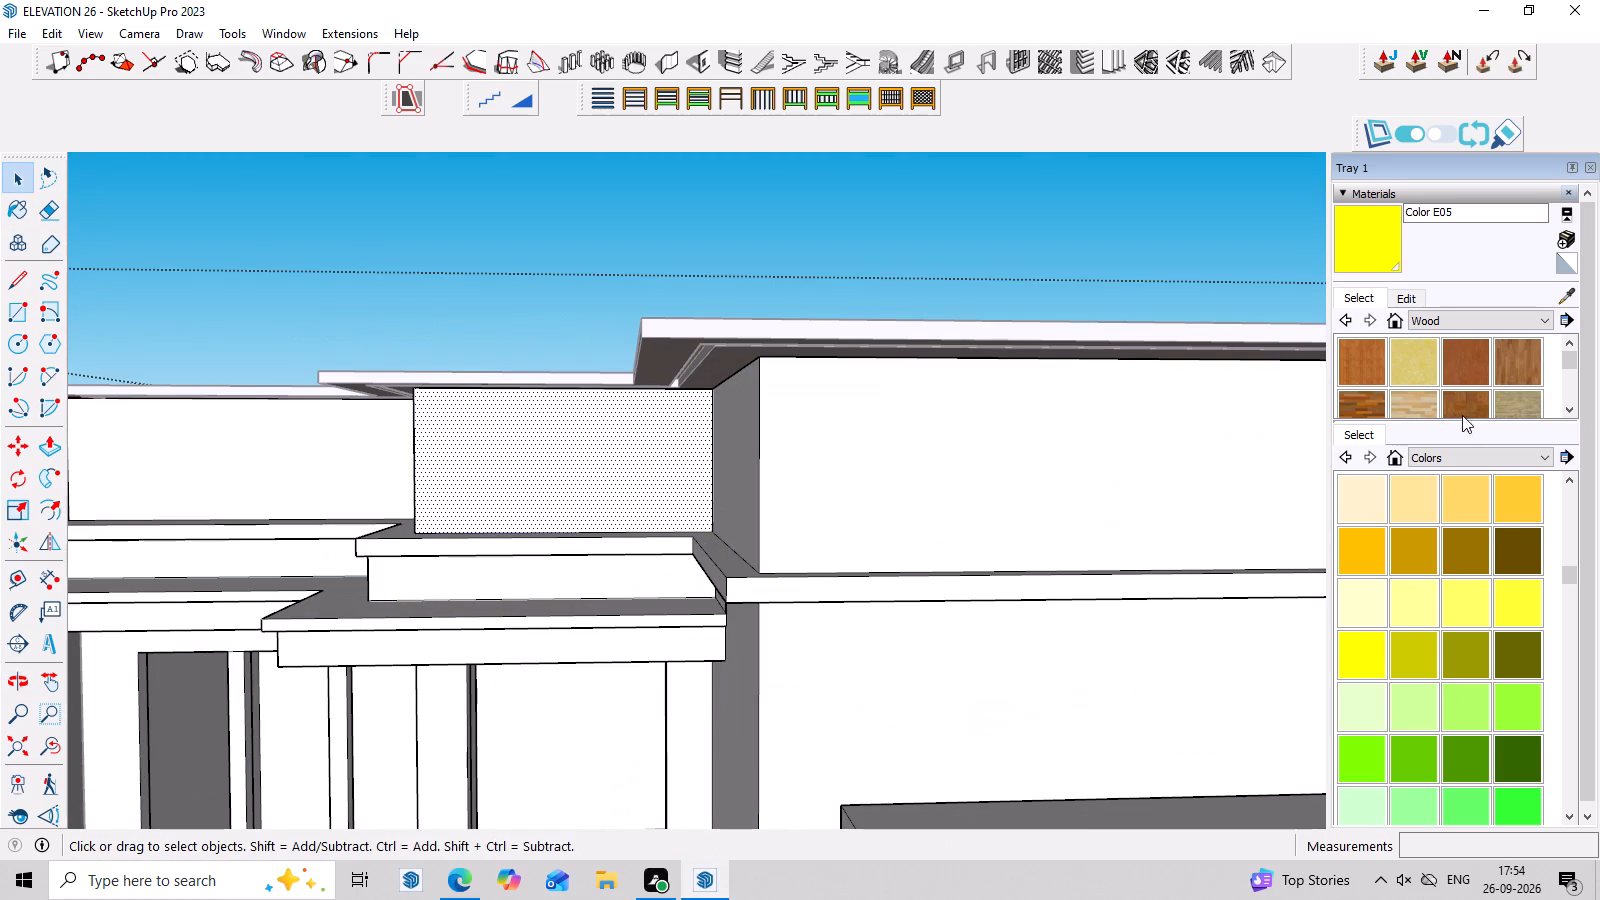
pyautogui.scroll(-3, 1459, 369)
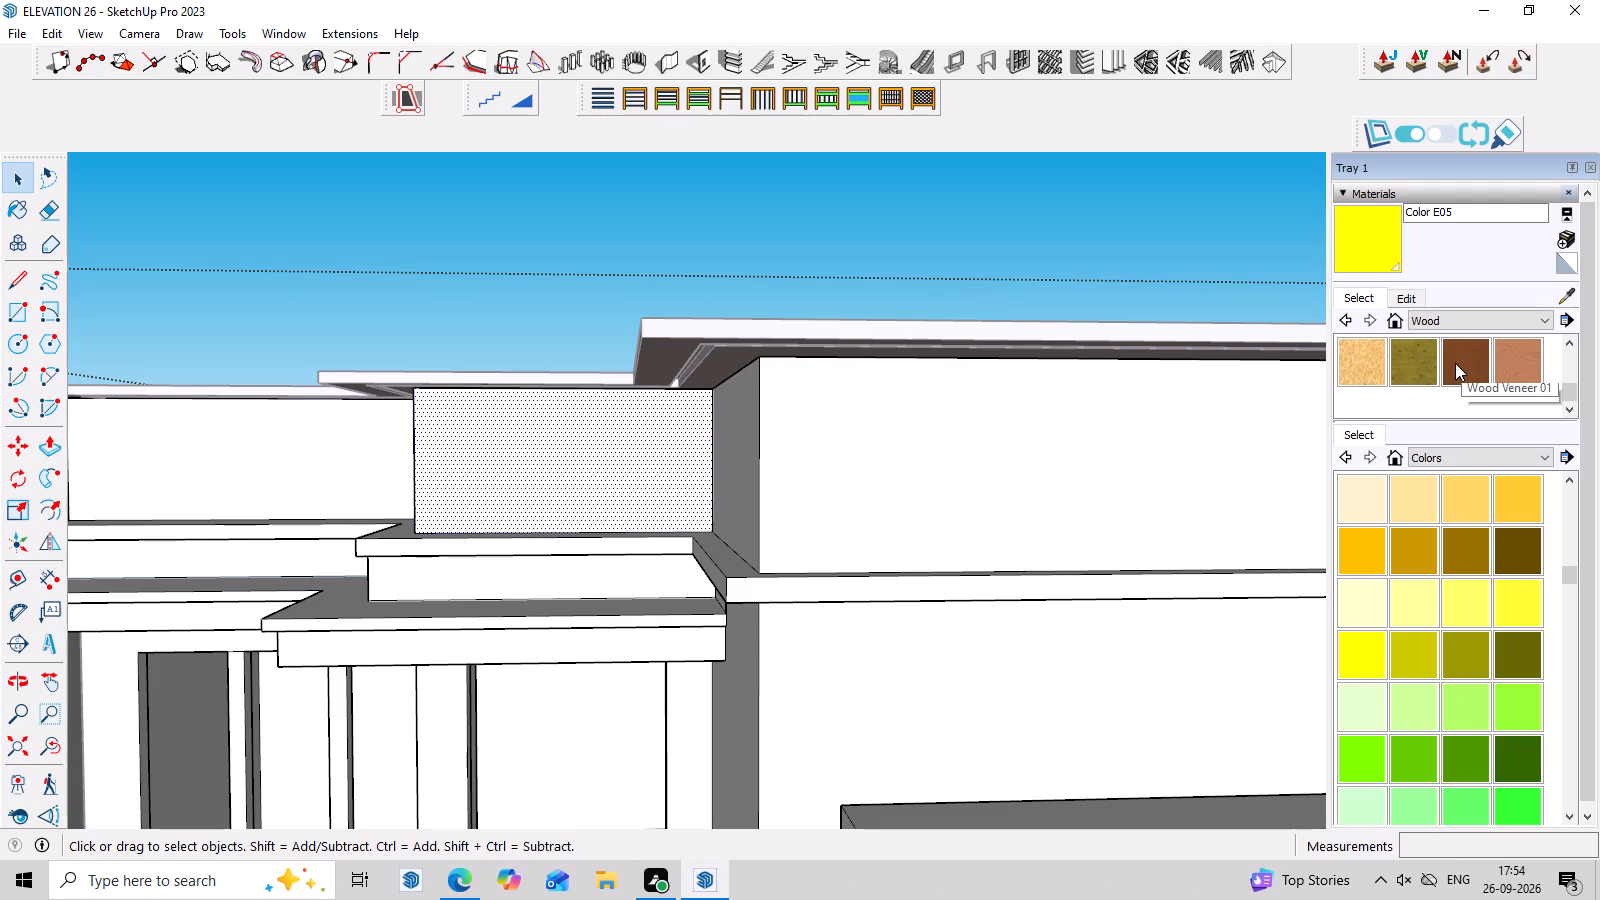
pyautogui.scroll(-4, 1455, 362)
pyautogui.scroll(3, 1455, 362)
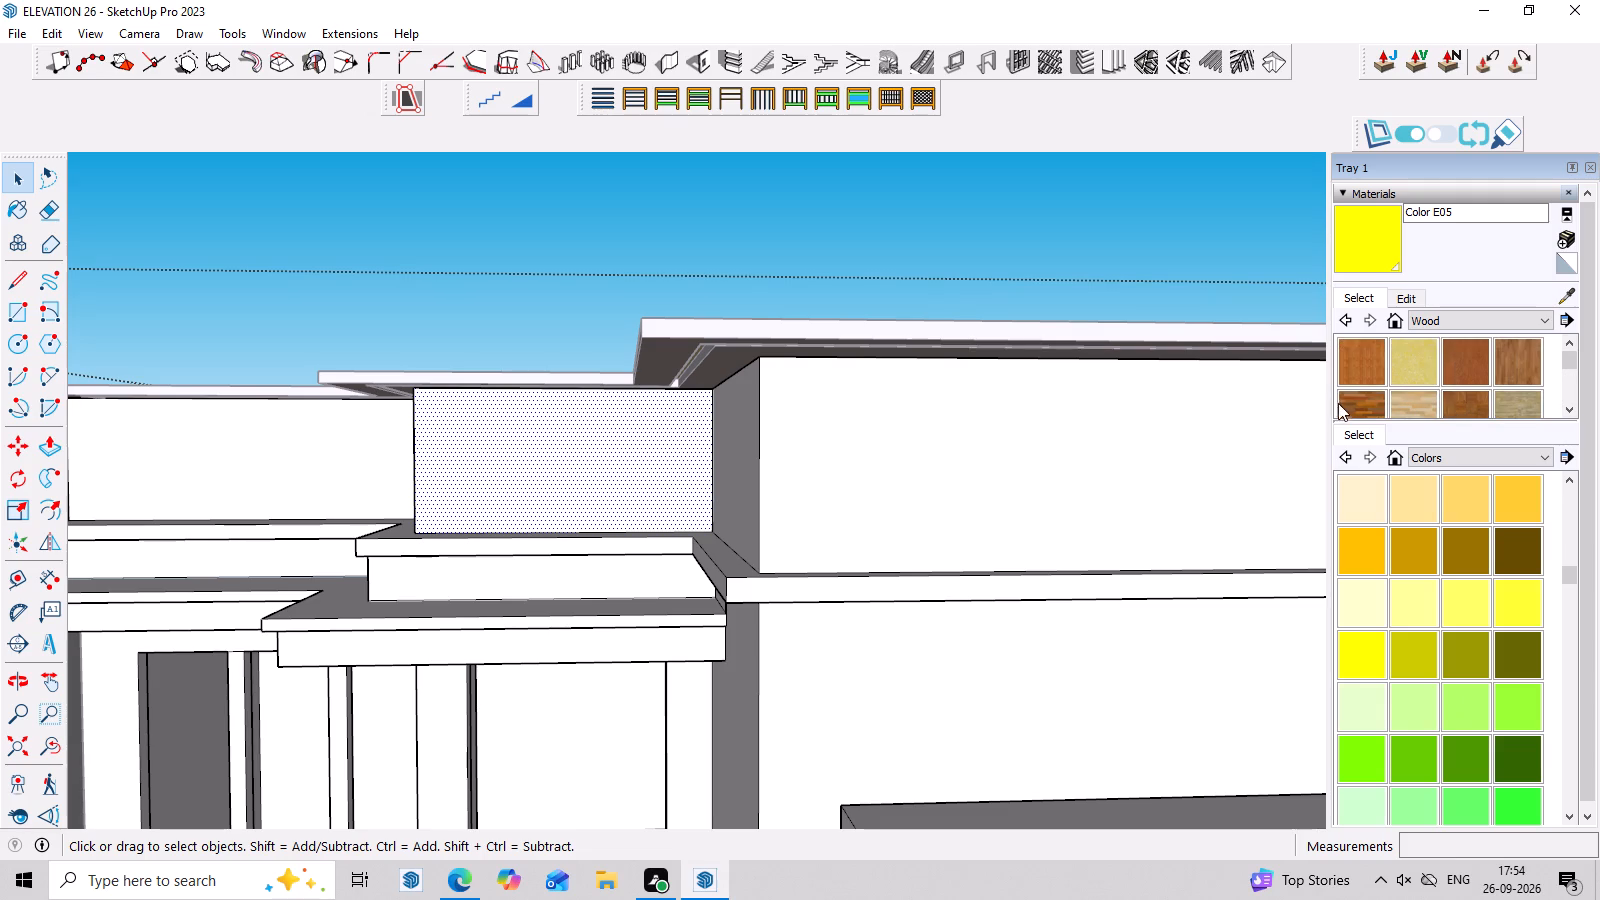
pyautogui.click(1470, 398)
pyautogui.click(603, 437)
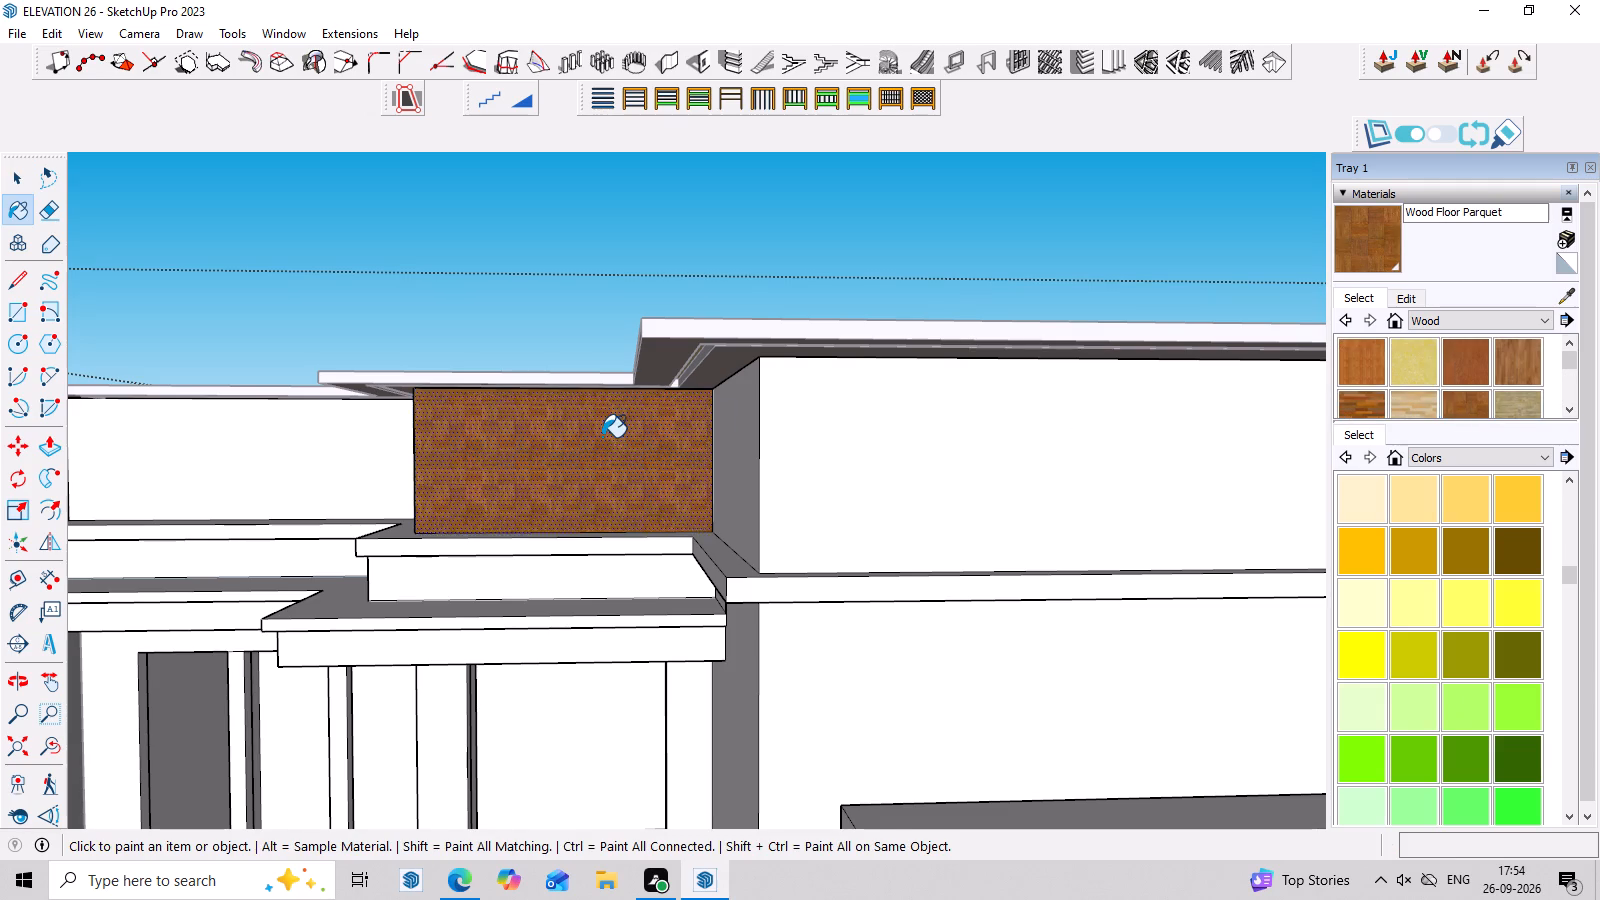
pyautogui.scroll(-7, 602, 437)
pyautogui.press('space')
pyautogui.click(1147, 290)
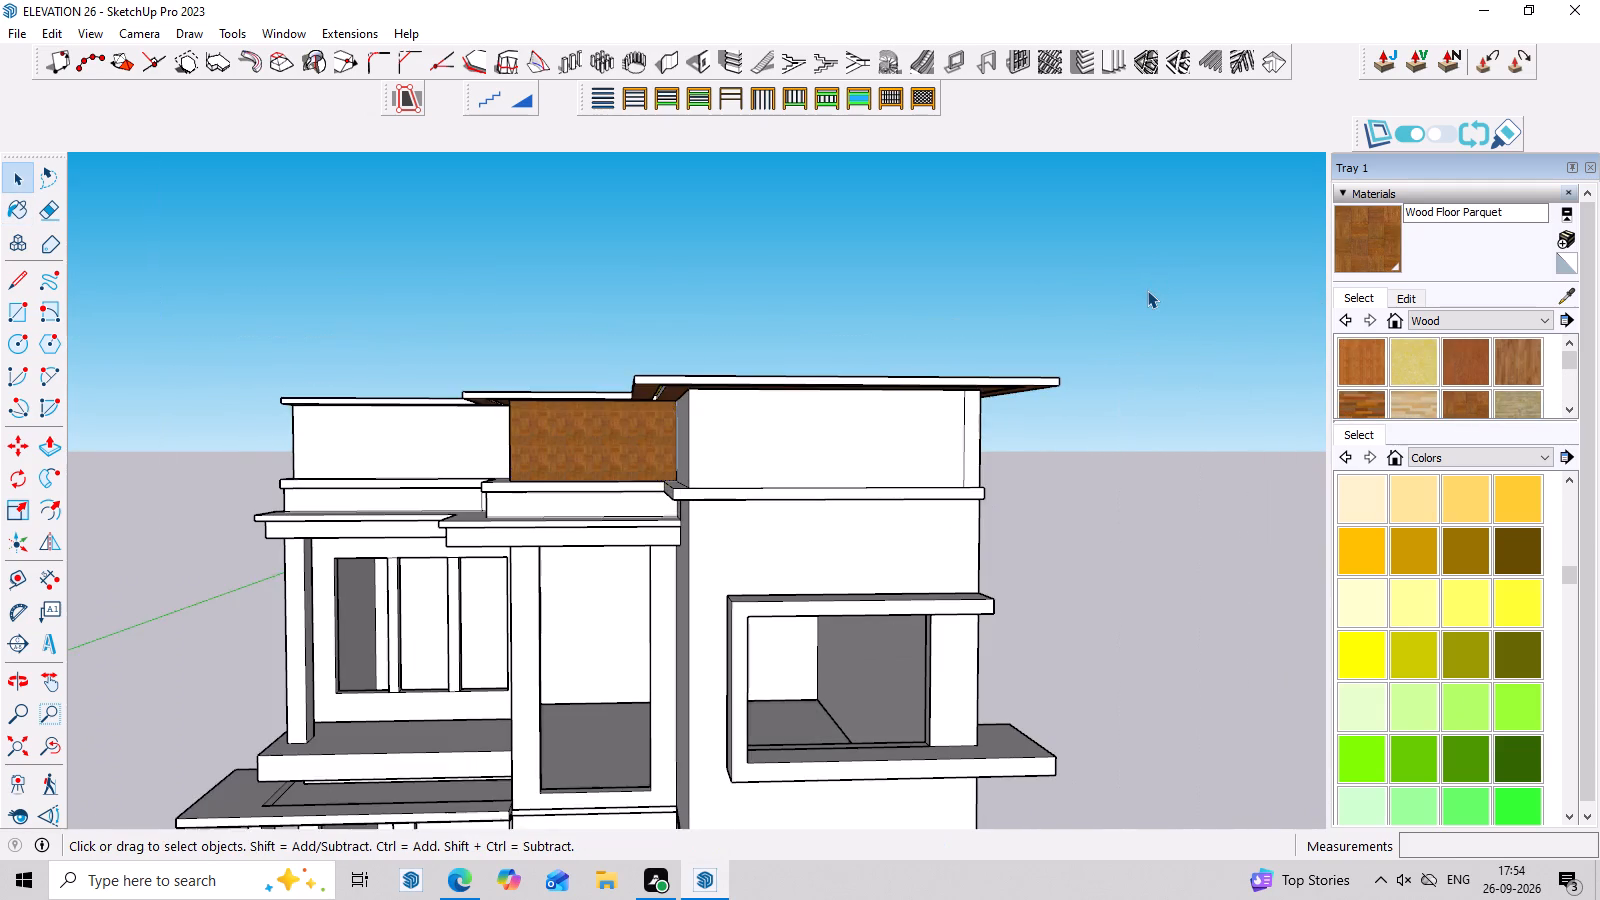
# Draw a vertical strip 4' 6" high and about 3" wide on the projecting wall under the roof, at the corner beside the parquet wall.
pyautogui.scroll(2, 1156, 356)
pyautogui.moveTo(1156, 356); pyautogui.dragTo(1129, 392, button='middle')
pyautogui.scroll(3, 820, 491)
pyautogui.click(785, 475)
pyautogui.scroll(3, 786, 475)
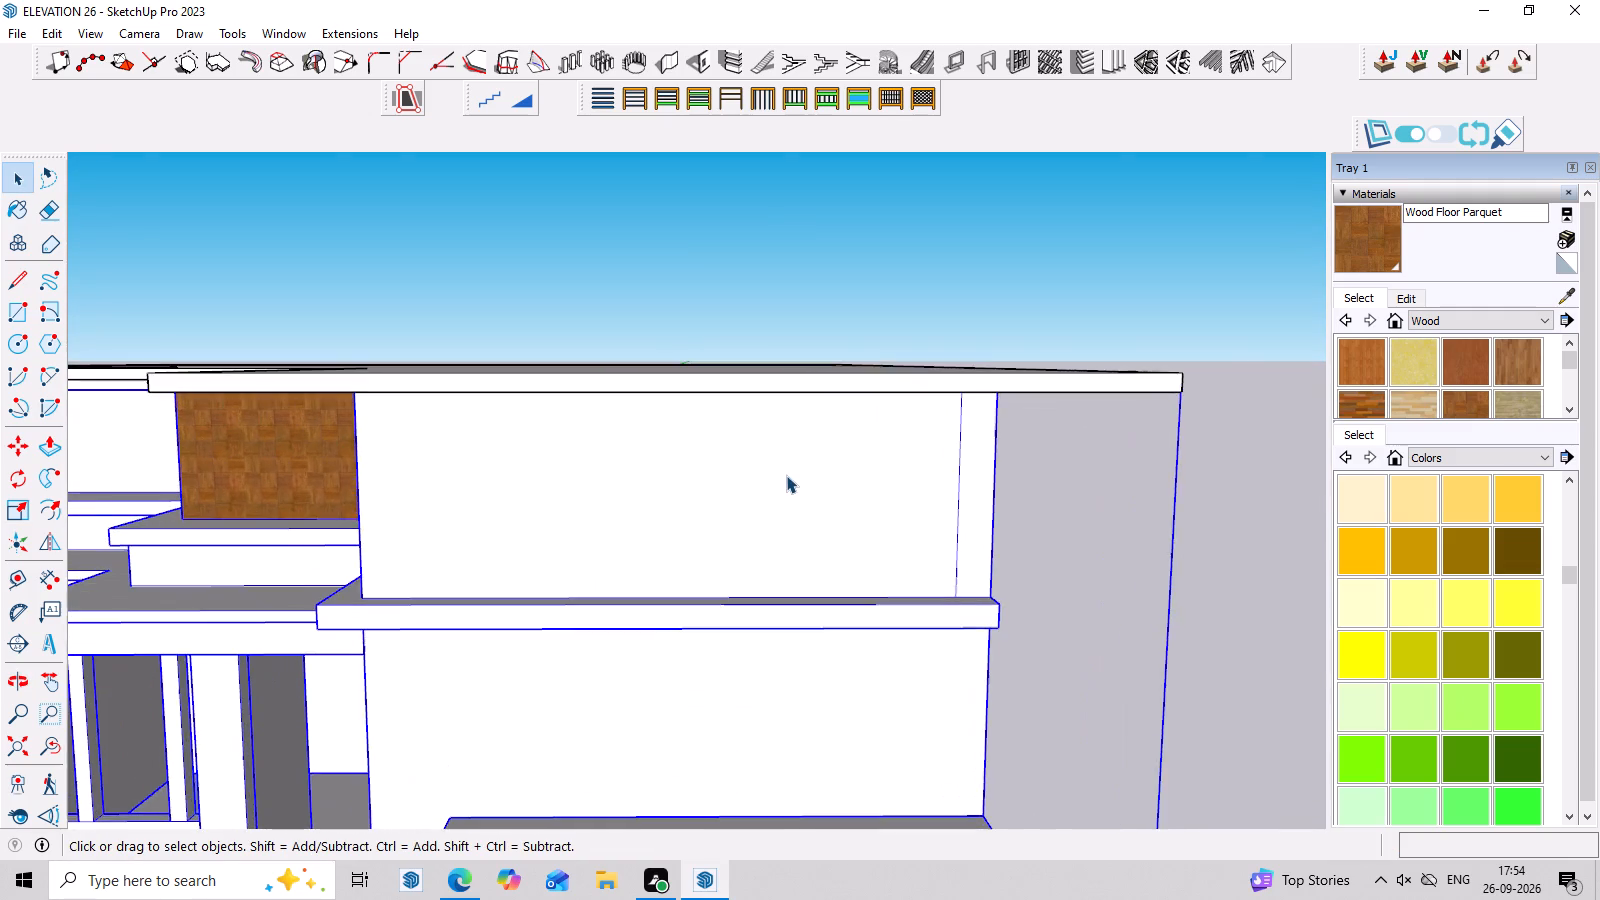
pyautogui.doubleClick(786, 475)
pyautogui.scroll(3, 760, 497)
pyautogui.moveTo(782, 483); pyautogui.dragTo(870, 459, button='middle')
pyautogui.scroll(-3, 872, 456)
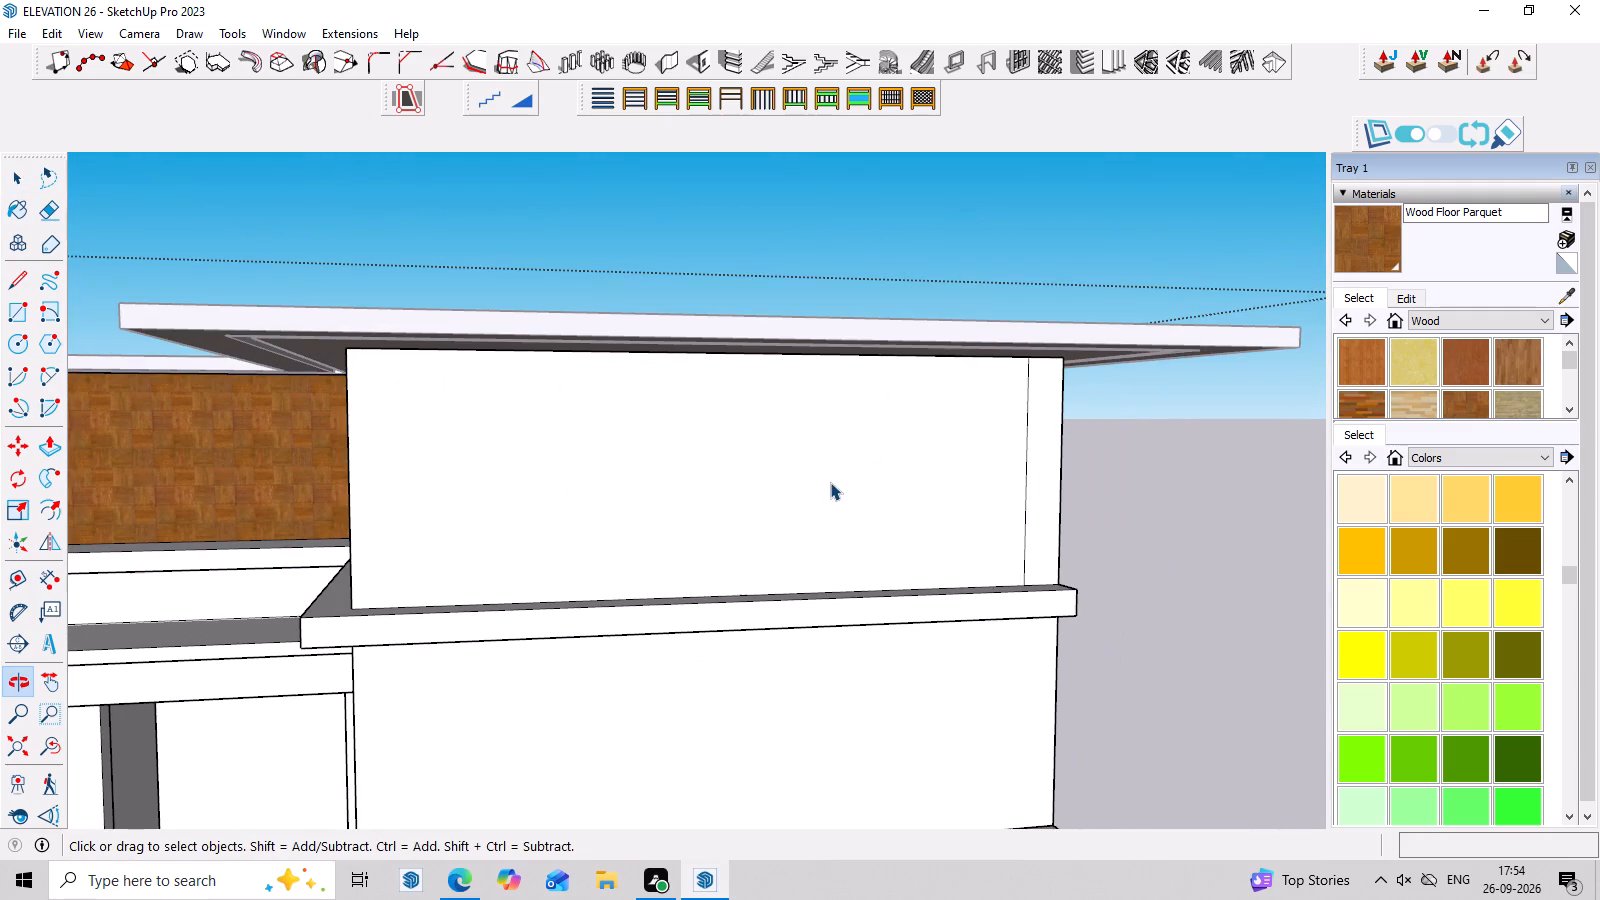
pyautogui.click(830, 482)
pyautogui.scroll(2, 474, 433)
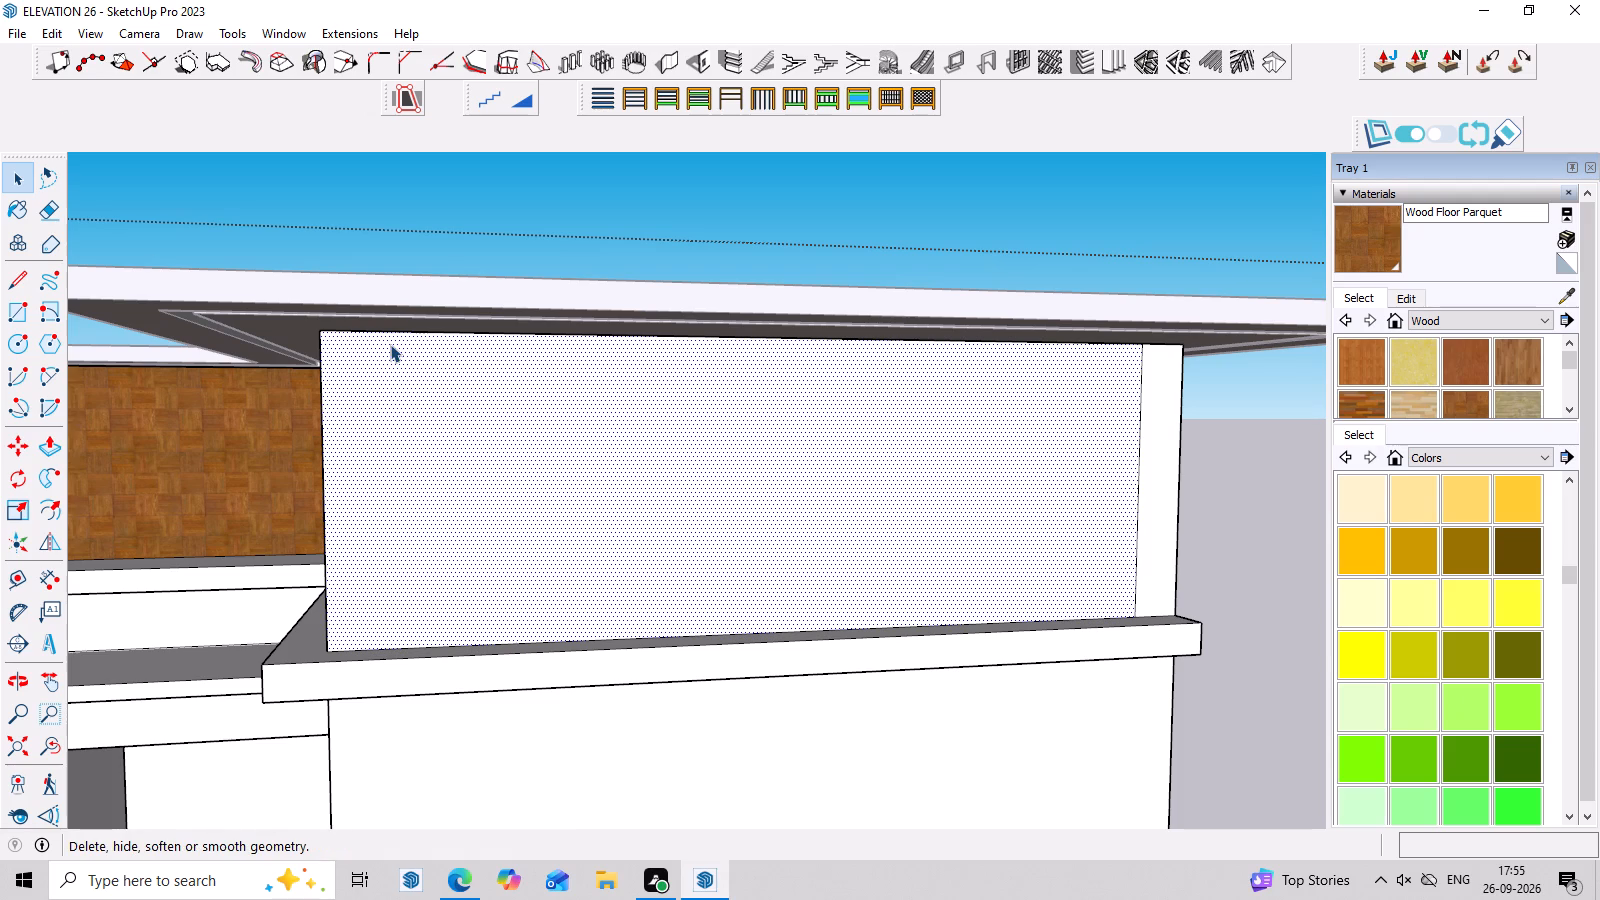
pyautogui.press('r')
pyautogui.click(329, 335)
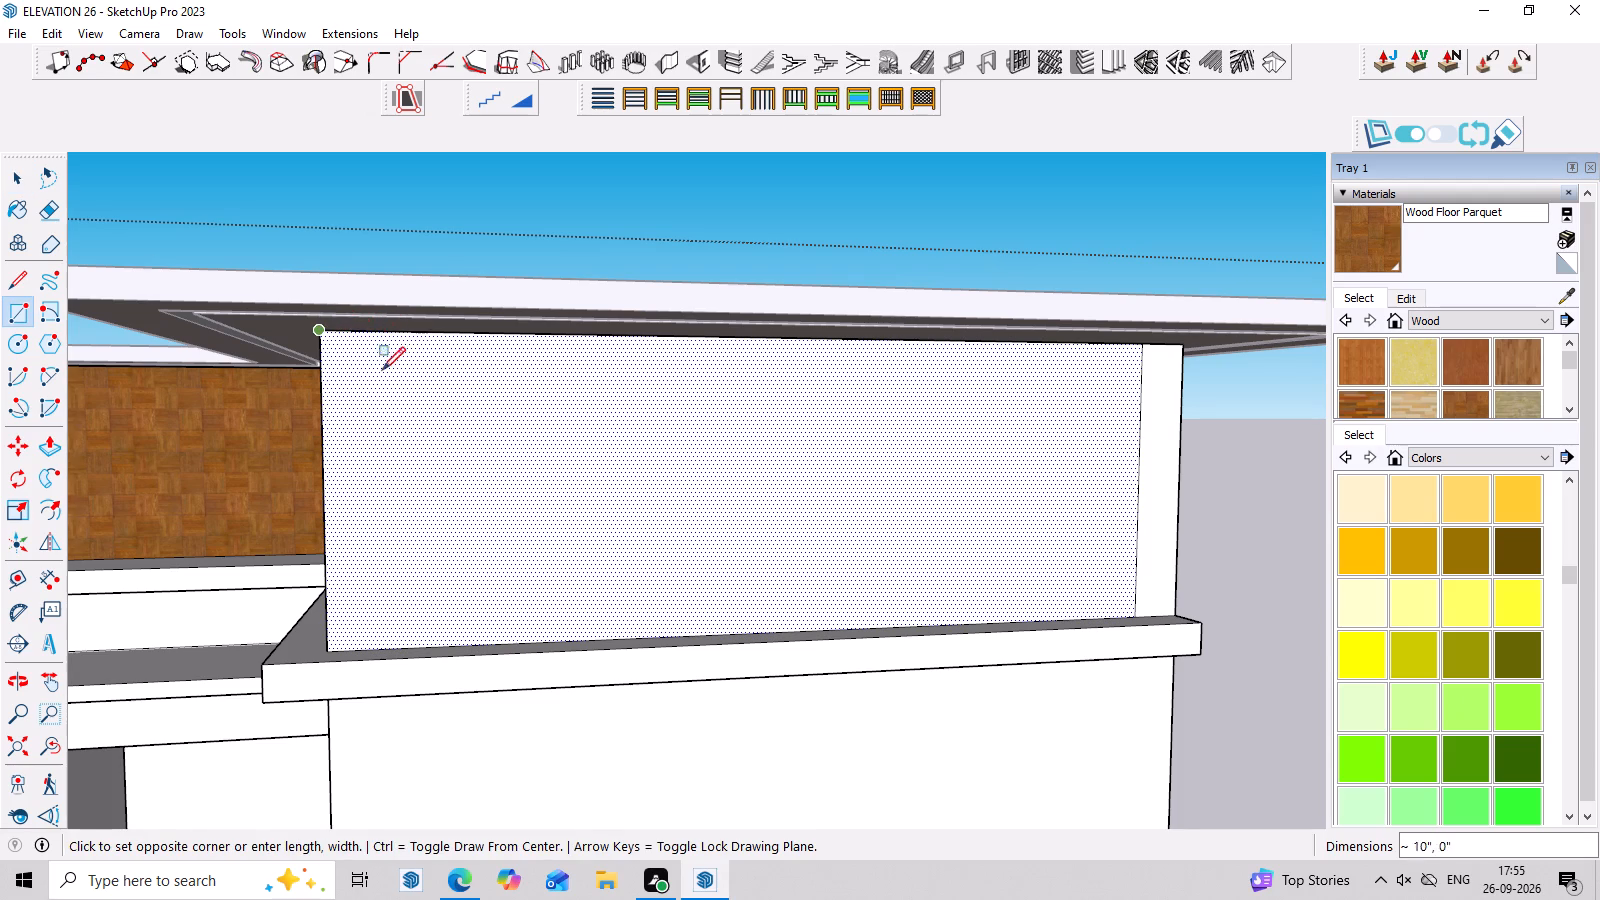
pyautogui.scroll(-1, 393, 583)
pyautogui.scroll(3, 385, 626)
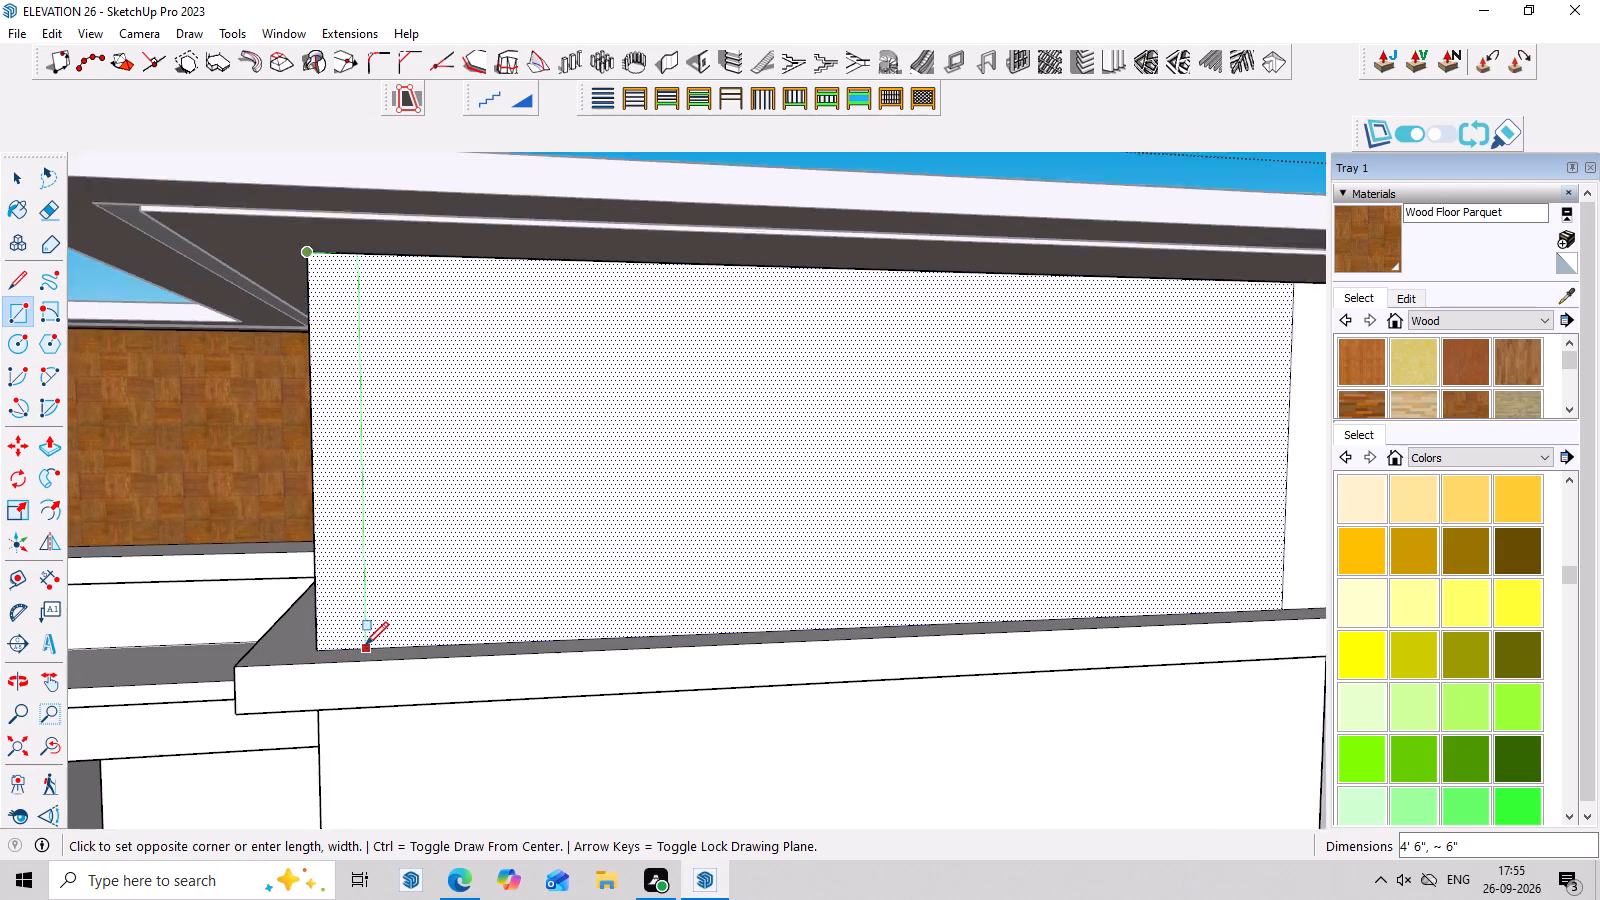
pyautogui.scroll(1, 365, 645)
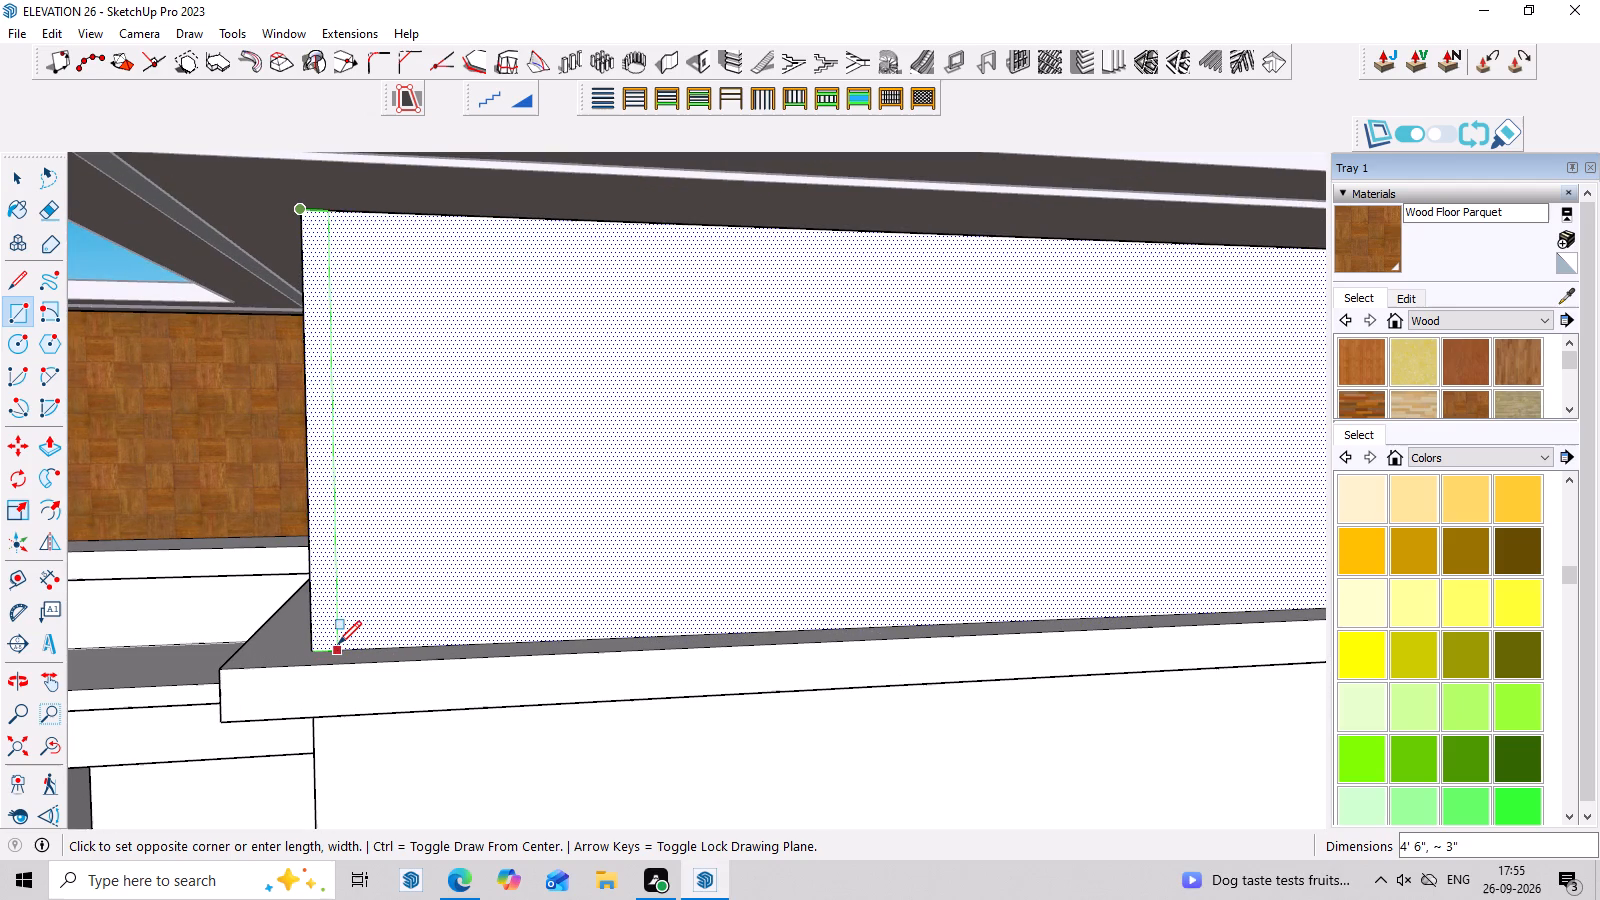
pyautogui.click(338, 644)
# Make the narrow vertical strip face and its edges into a component.
pyautogui.press('space')
pyautogui.tripleClick(315, 391)
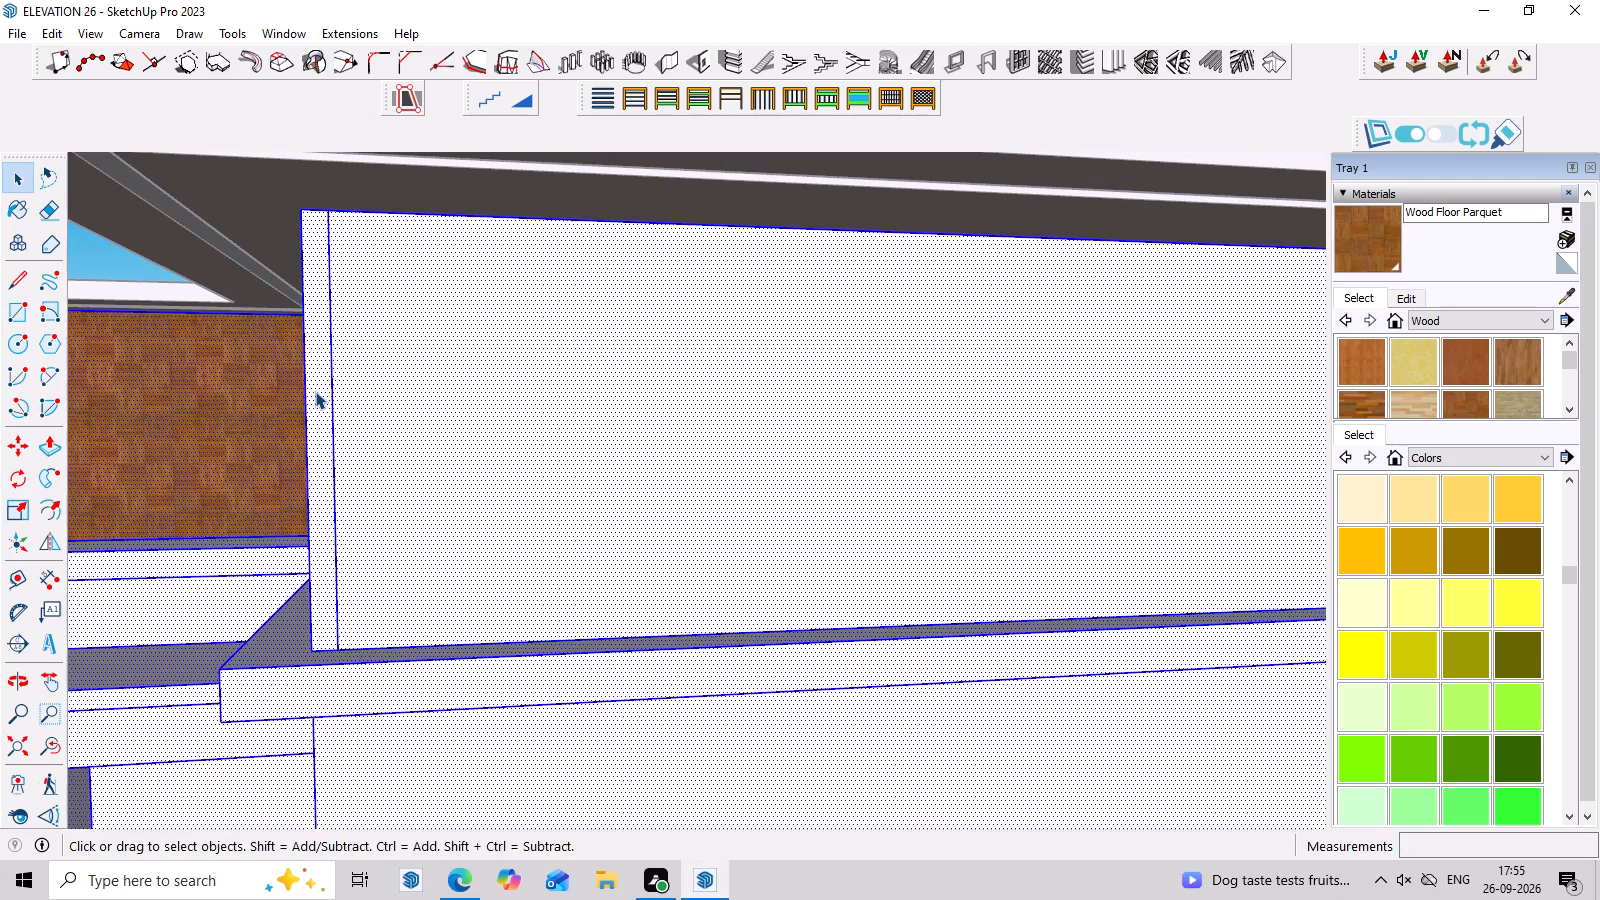
pyautogui.click(315, 391)
pyautogui.click(315, 391)
pyautogui.rightClick(315, 391)
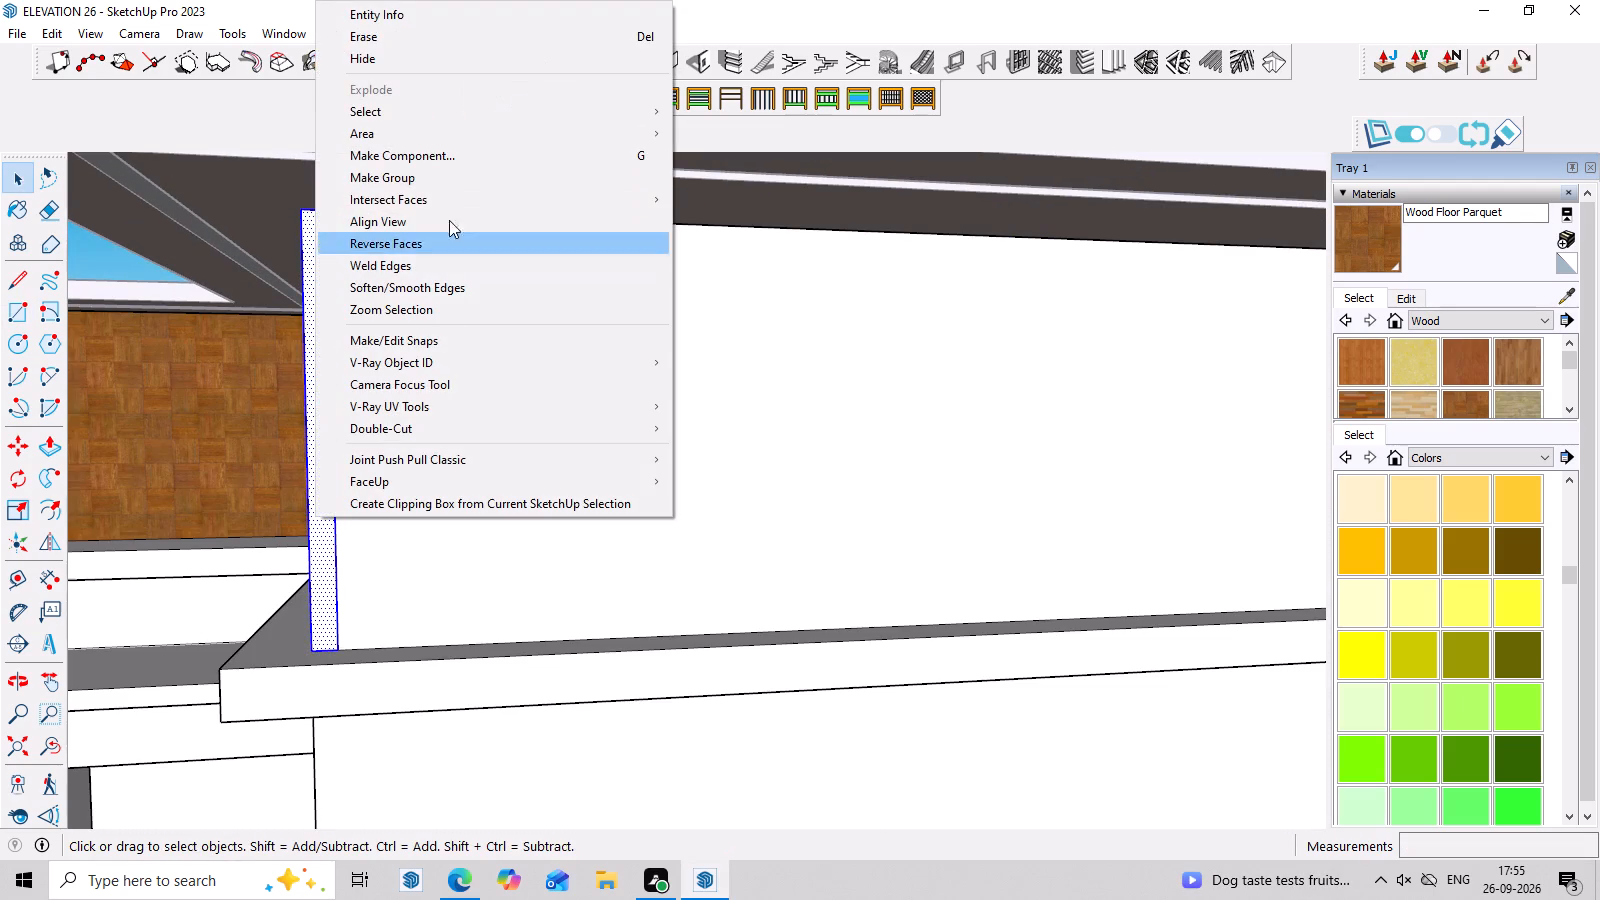
pyautogui.click(454, 157)
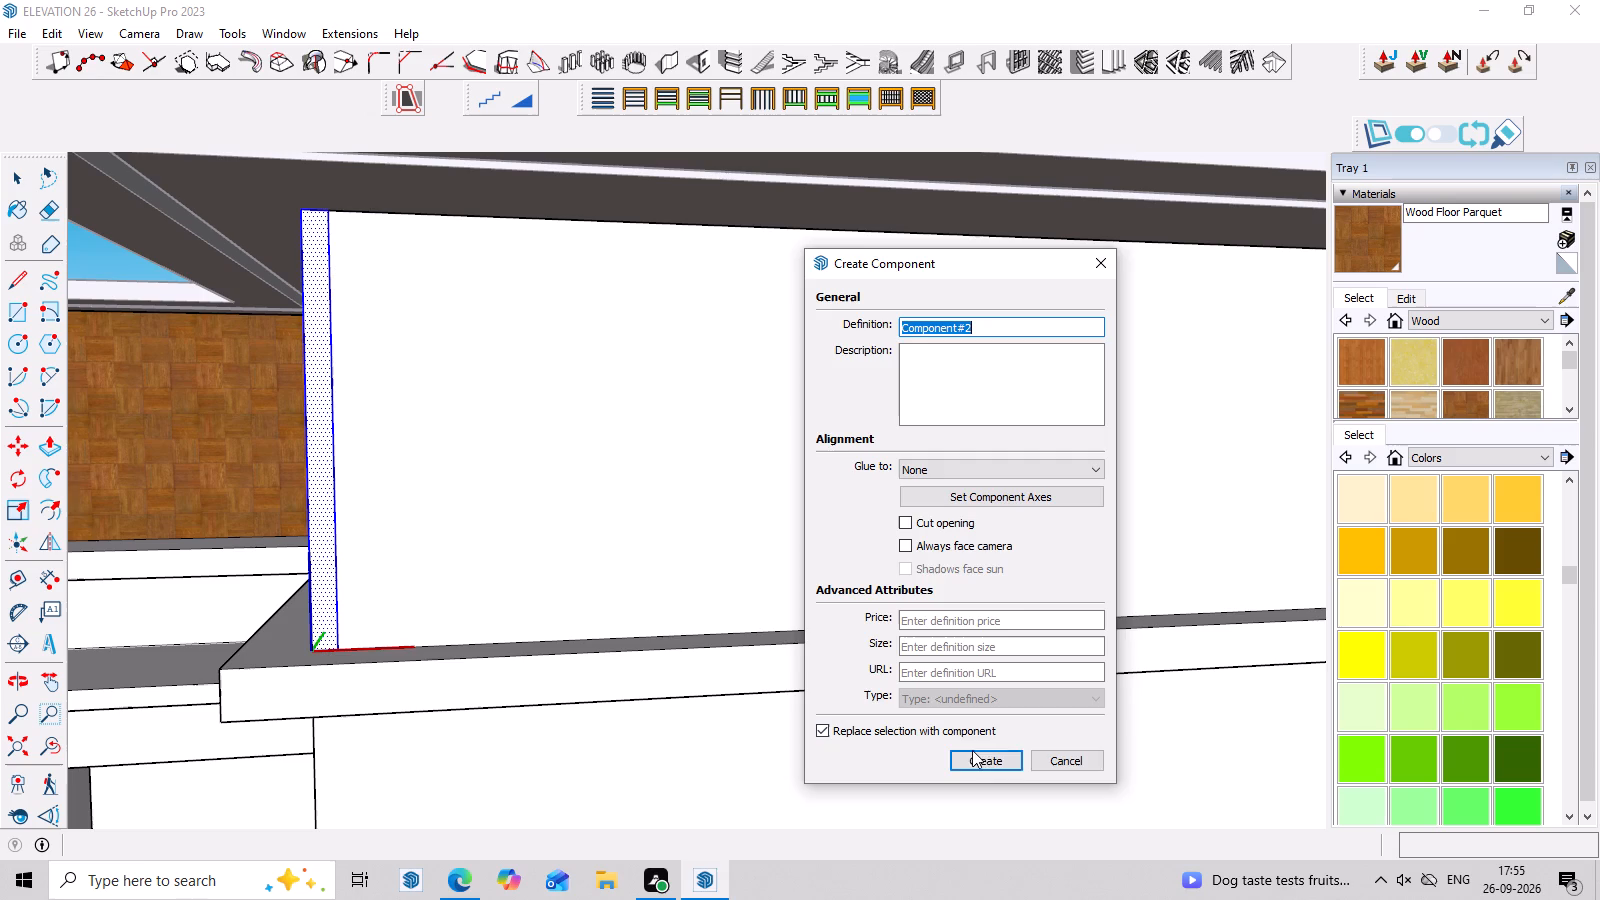
pyautogui.click(979, 762)
# Extrude the strip's face outward 3" inside the component.
pyautogui.tripleClick(317, 472)
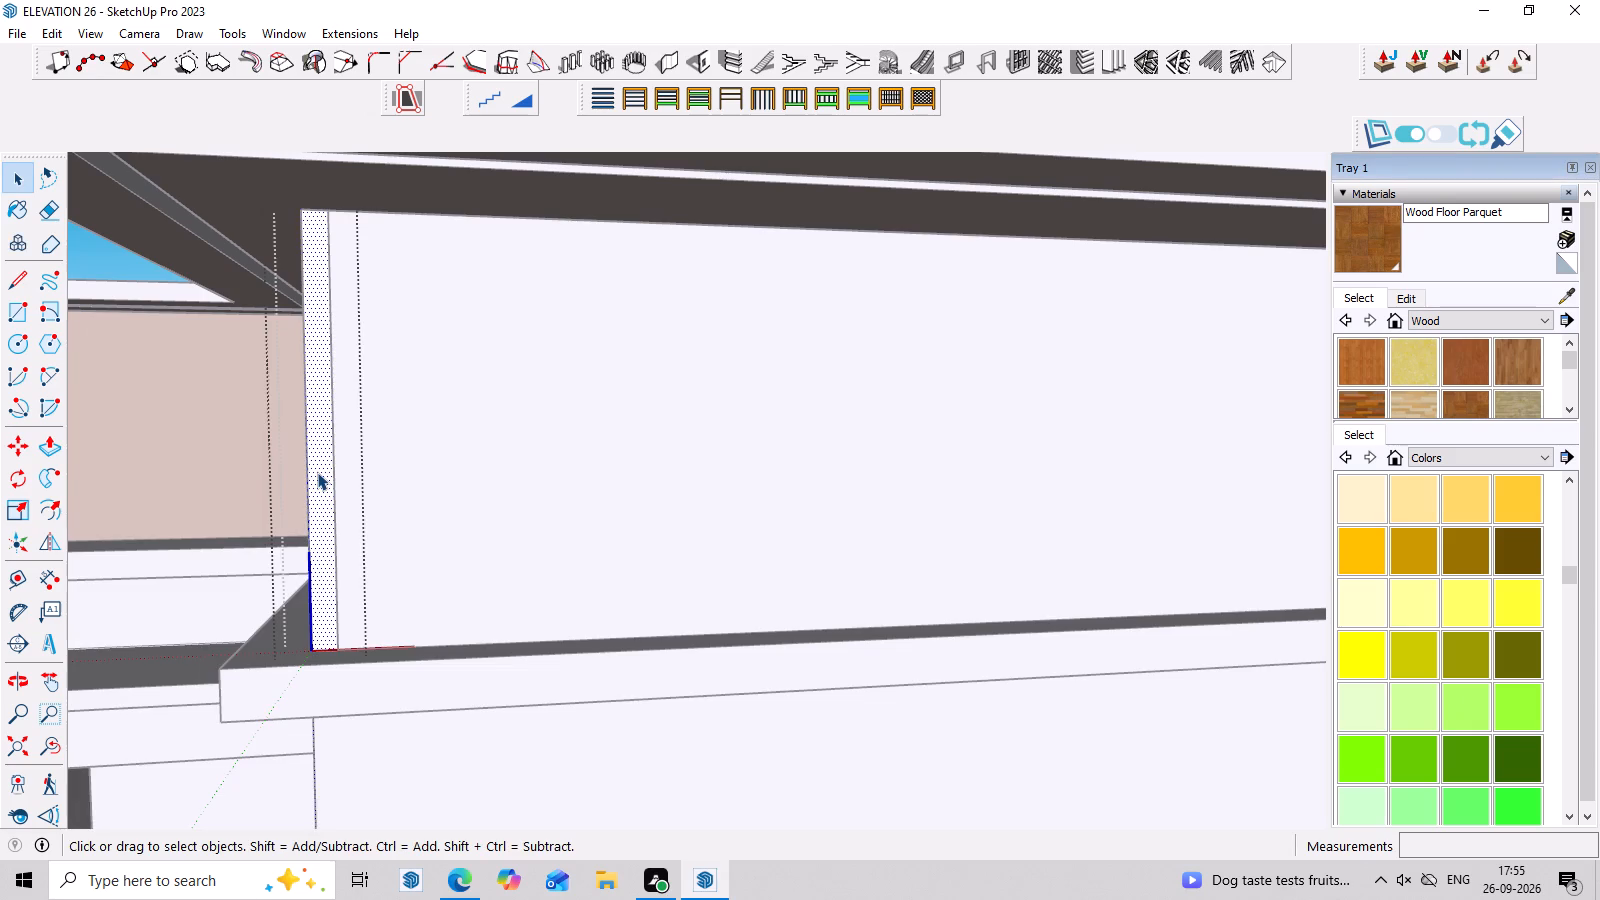
pyautogui.press('p')
pyautogui.click(317, 472)
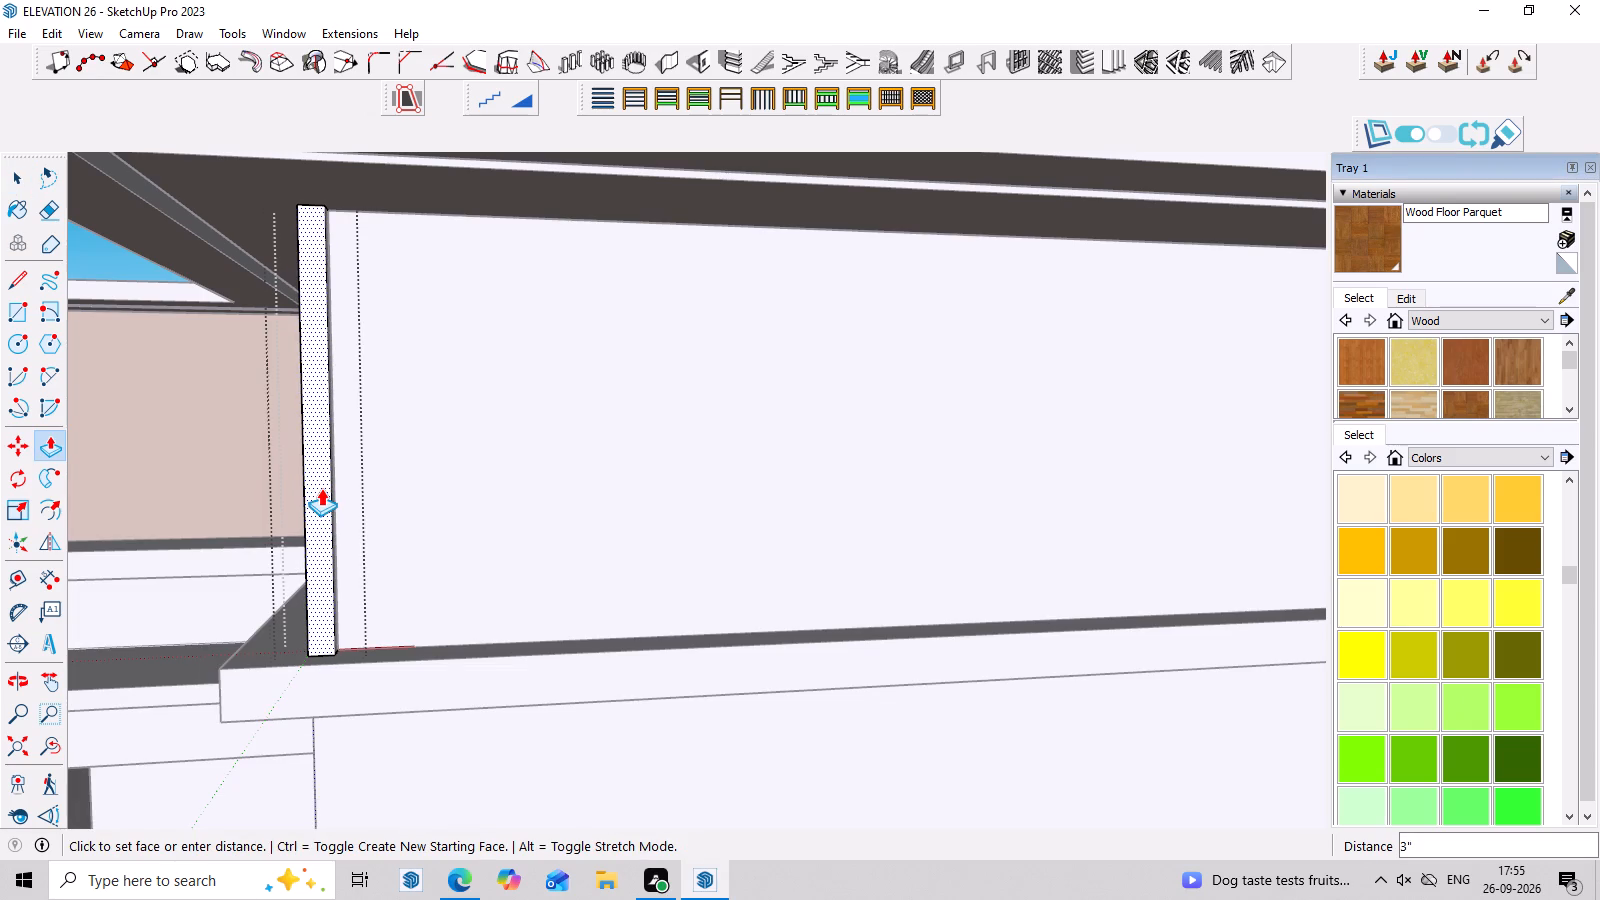
pyautogui.click(321, 488)
pyautogui.press('space')
# Copy the extruded strip's geometry inside the component about 13' 3" along the upper front wall to its far corner.
pyautogui.tripleClick(321, 488)
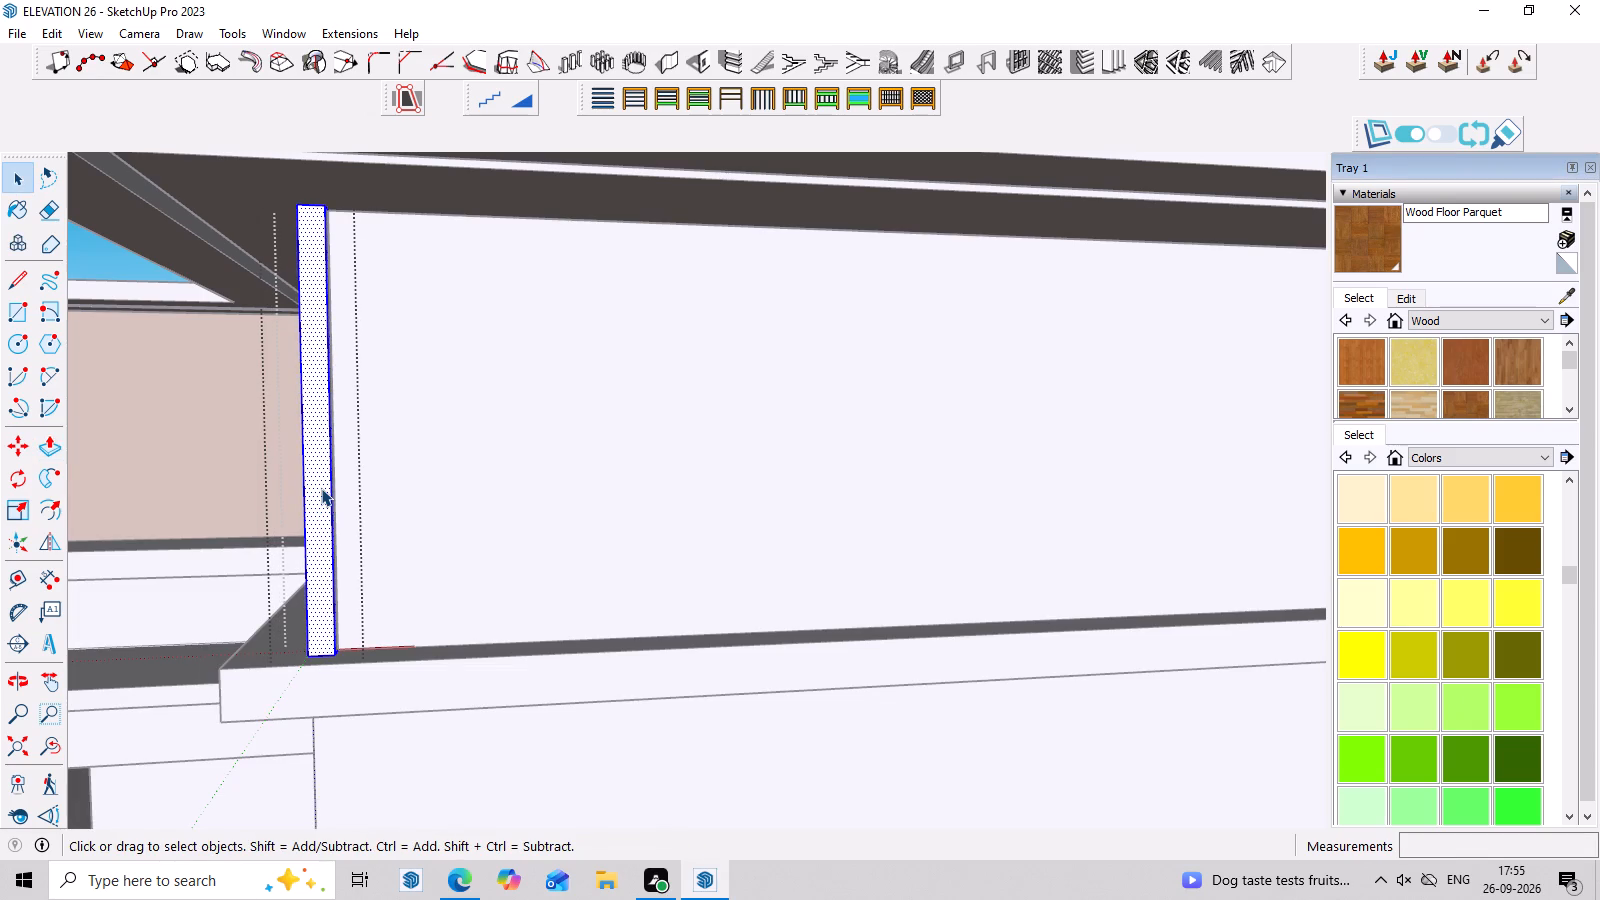
pyautogui.moveTo(321, 488); pyautogui.dragTo(228, 553, button='middle')
pyautogui.scroll(-3, 228, 553)
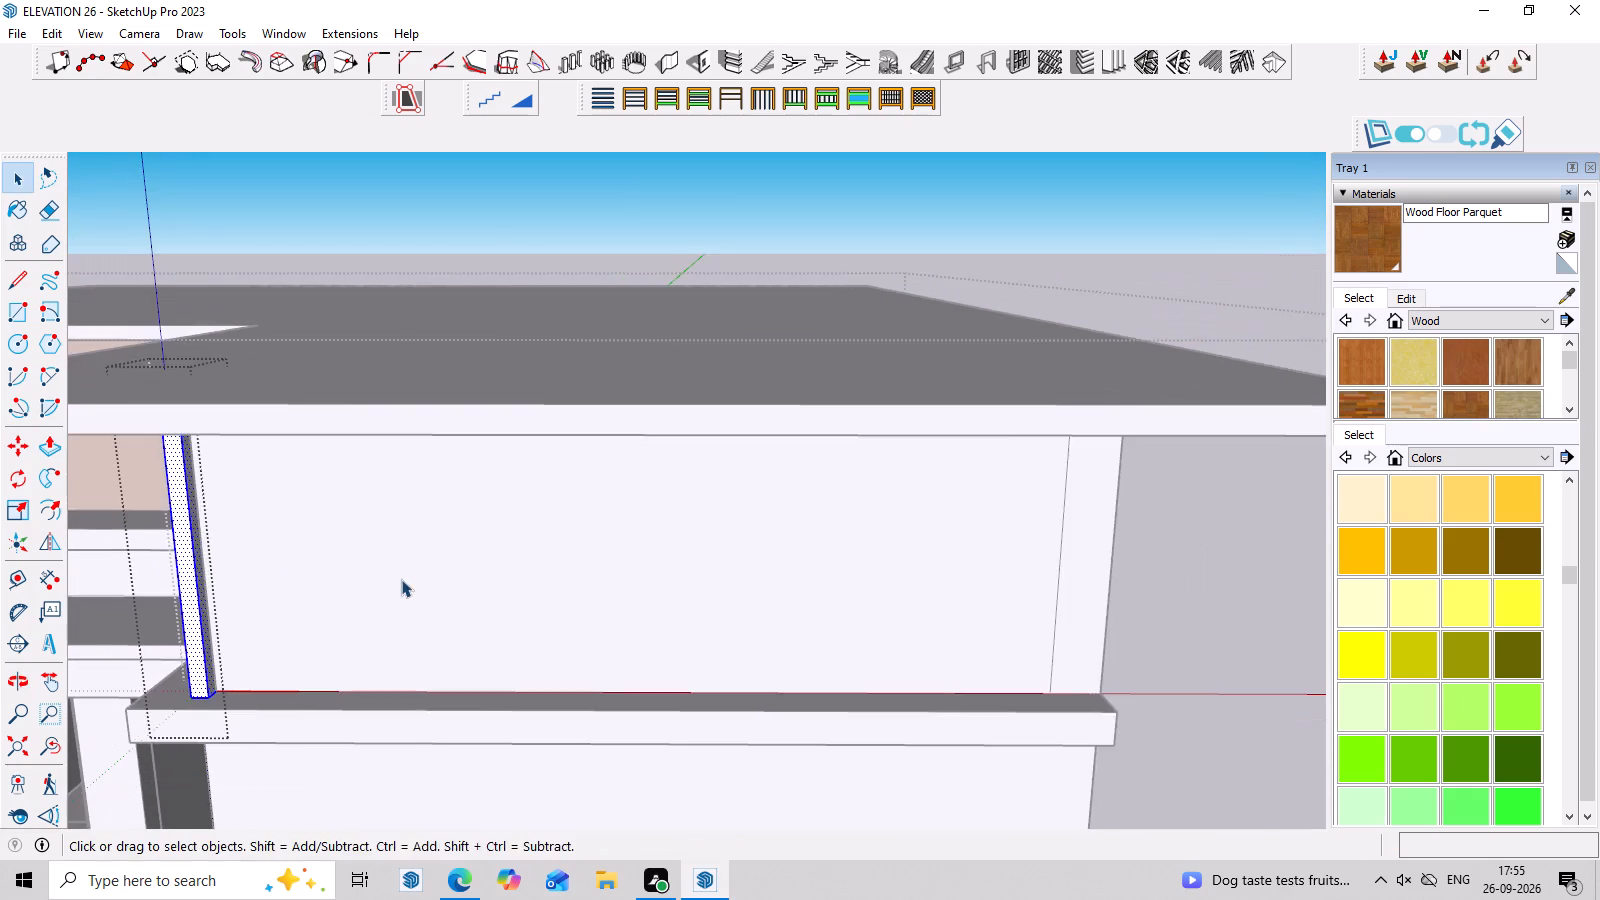
pyautogui.moveTo(401, 579); pyautogui.dragTo(216, 608, button='middle')
pyautogui.scroll(2, 238, 605)
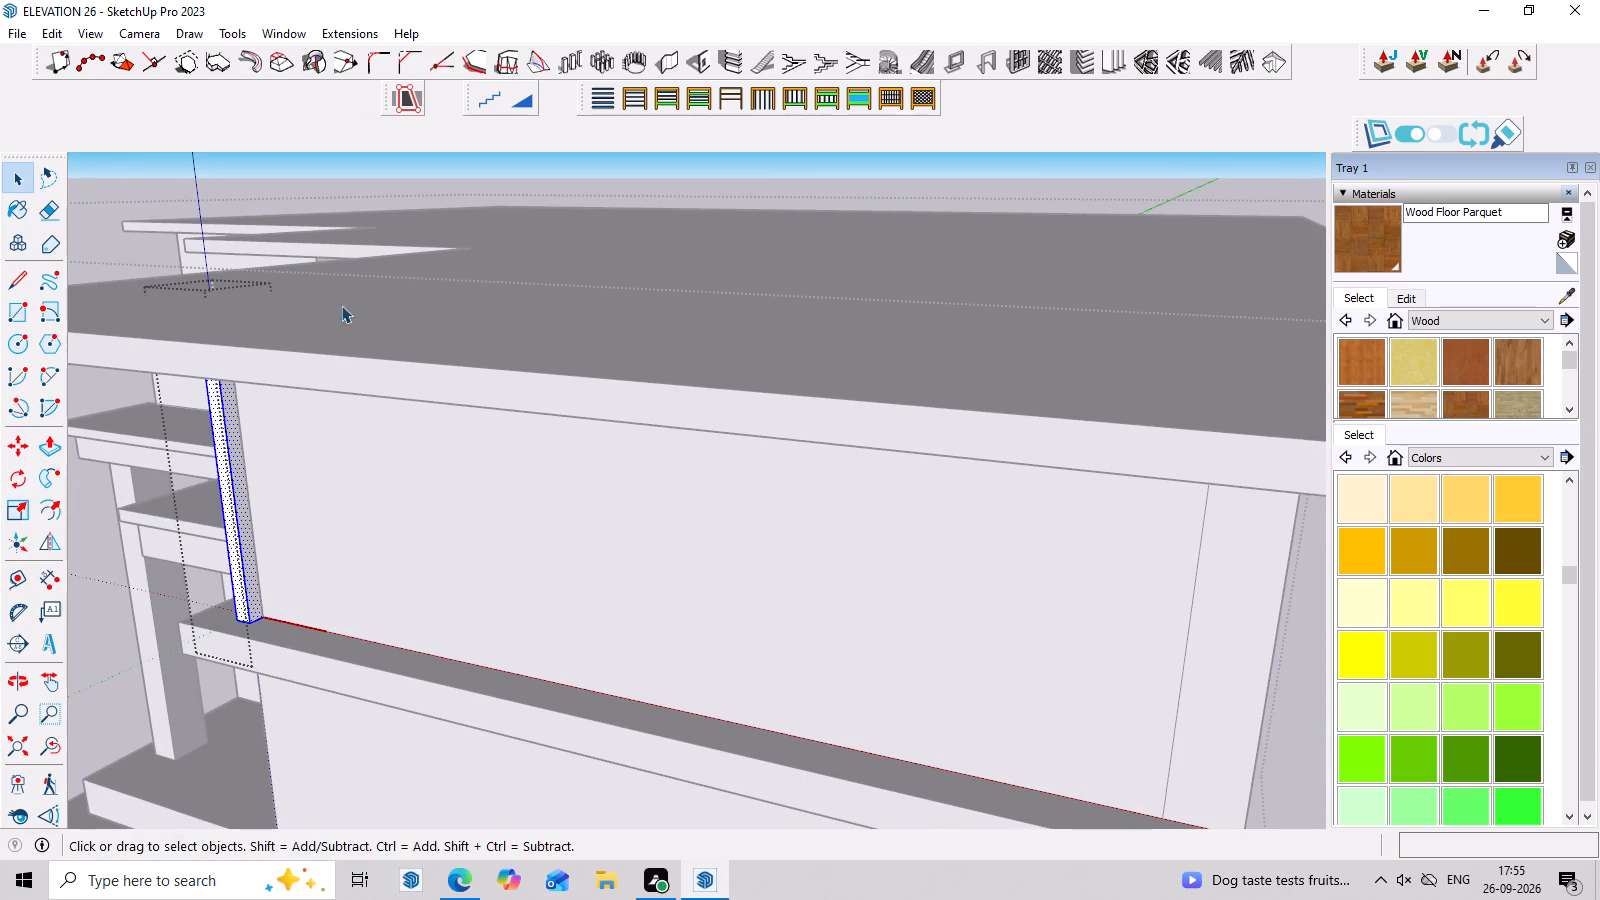
pyautogui.press('m')
pyautogui.scroll(3, 368, 572)
pyautogui.click(240, 625)
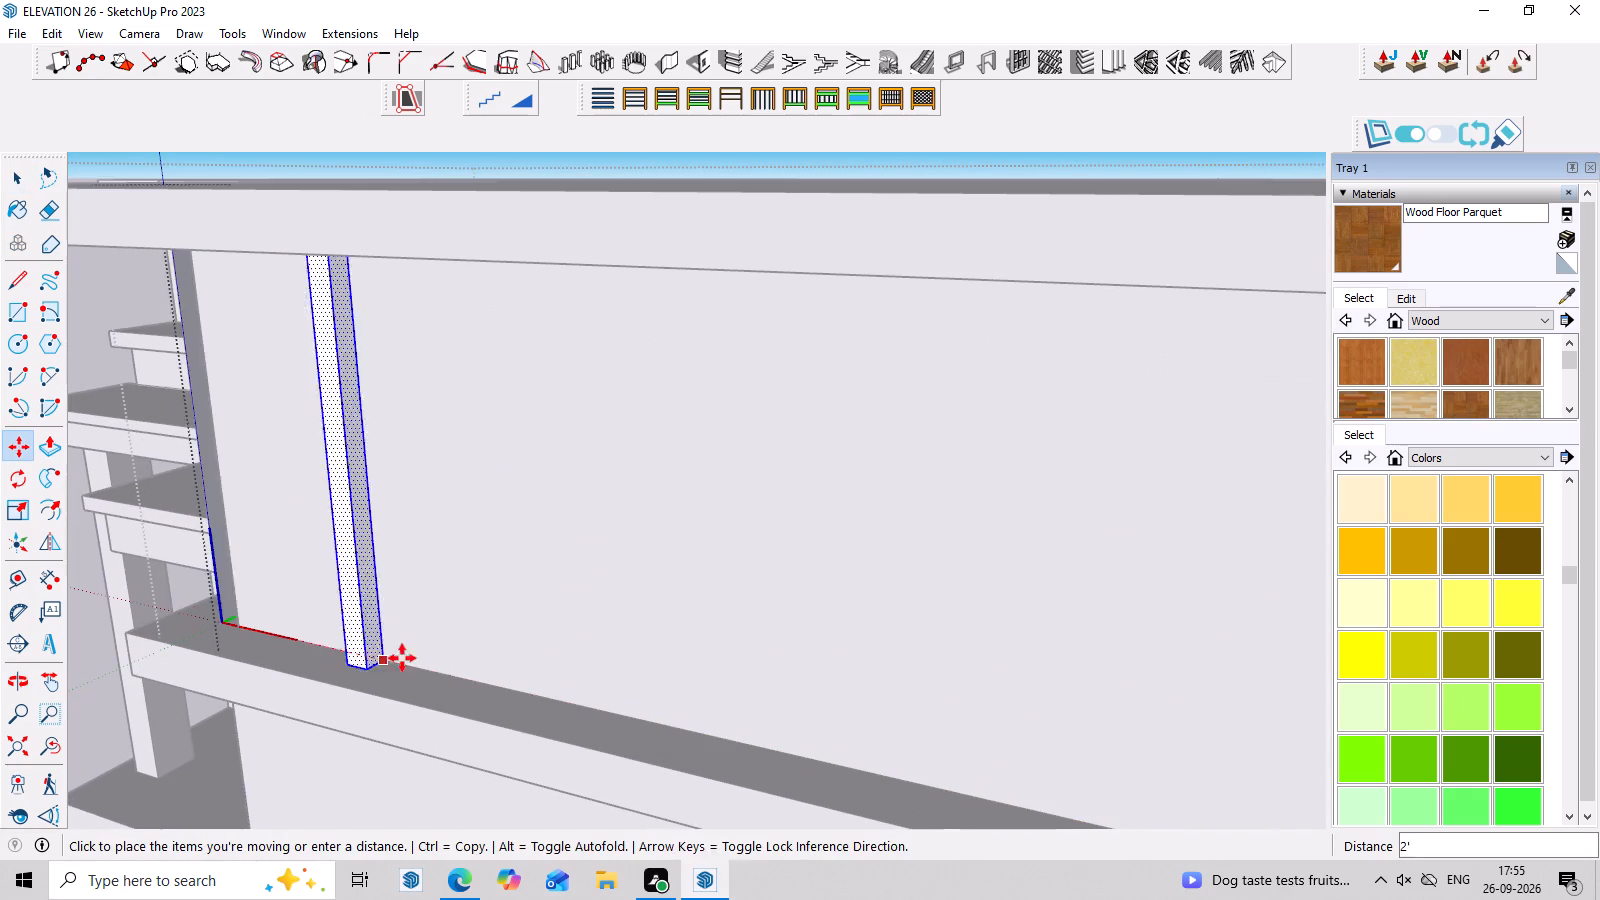
pyautogui.scroll(-8, 407, 659)
pyautogui.scroll(-2, 783, 726)
pyautogui.scroll(2, 957, 796)
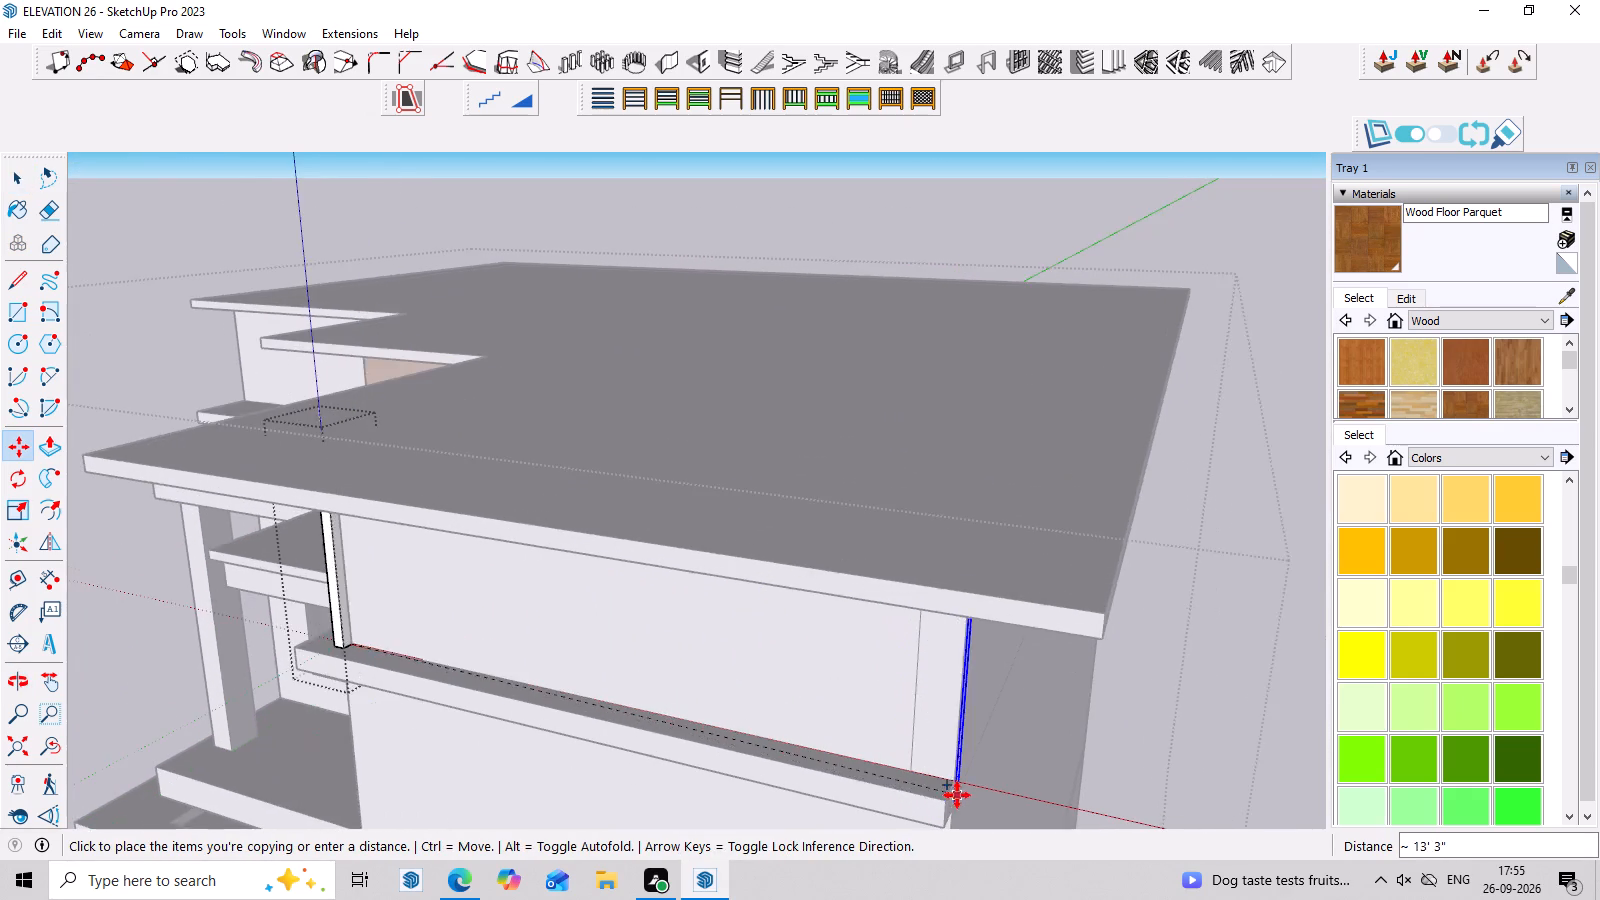
pyautogui.moveTo(957, 795); pyautogui.dragTo(741, 788, button='middle')
pyautogui.scroll(3, 659, 807)
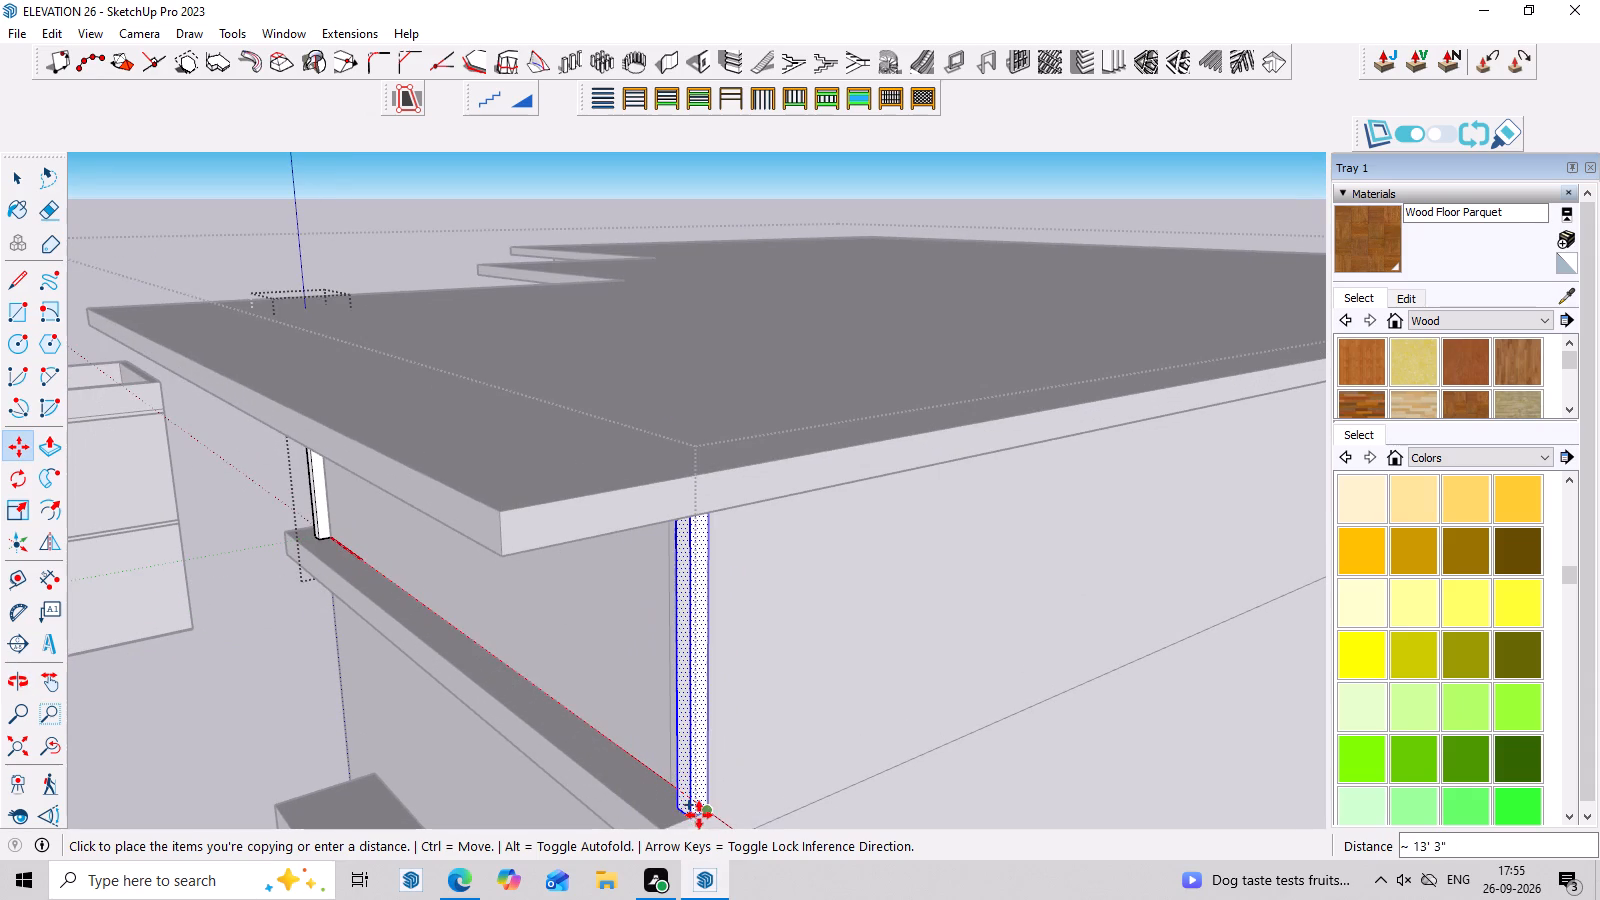
pyautogui.click(700, 811)
pyautogui.scroll(-3, 608, 813)
pyautogui.moveTo(607, 813); pyautogui.dragTo(805, 691, button='middle')
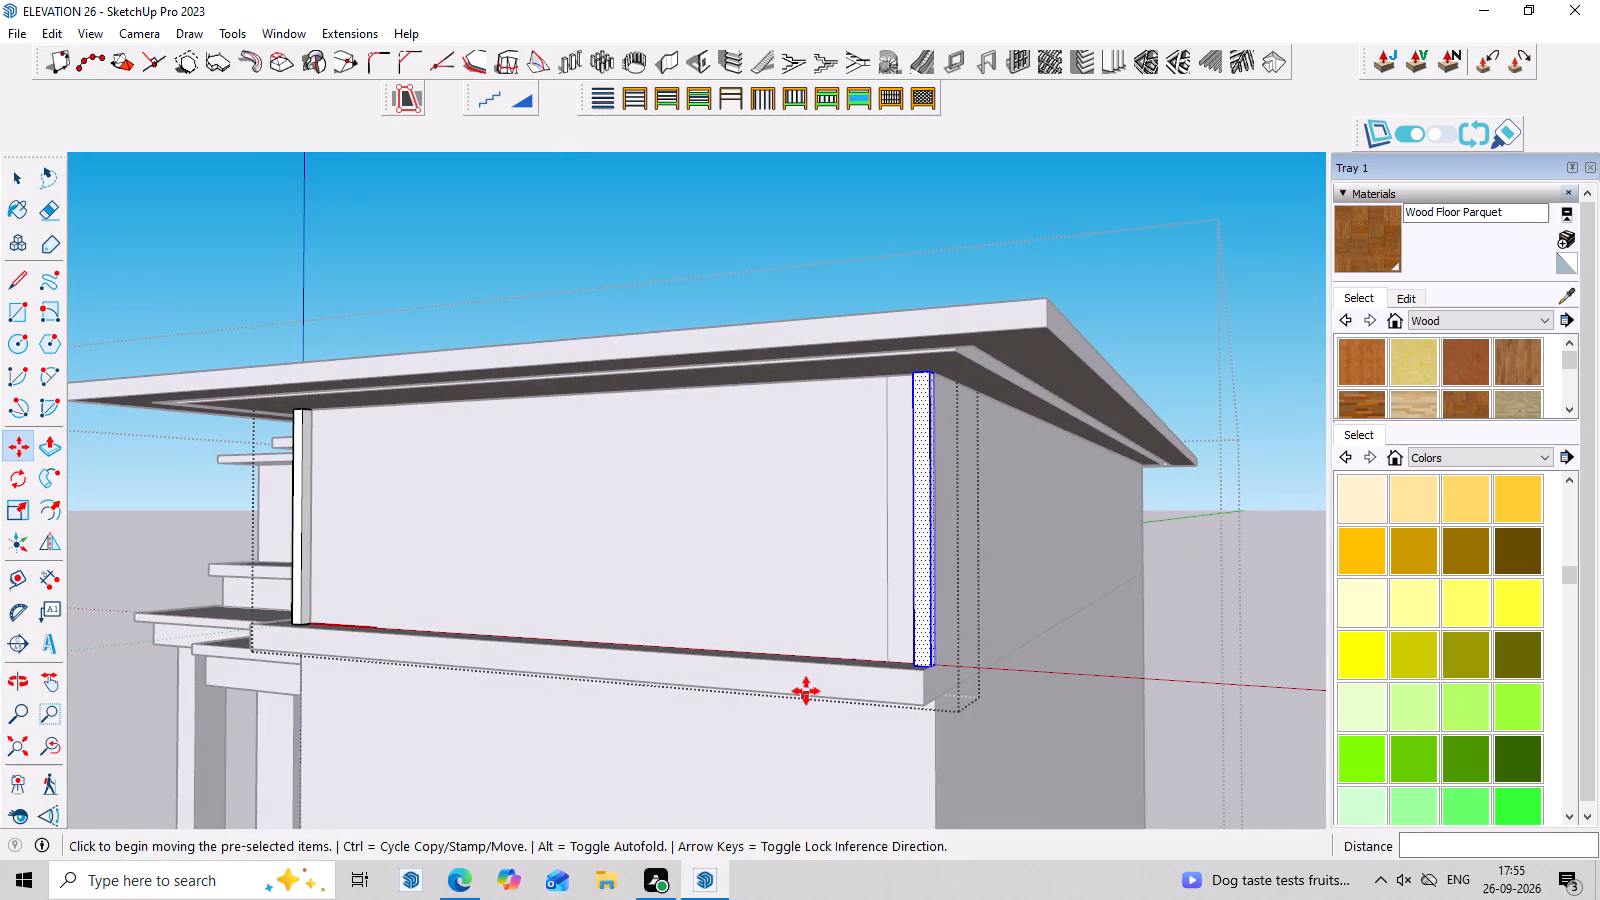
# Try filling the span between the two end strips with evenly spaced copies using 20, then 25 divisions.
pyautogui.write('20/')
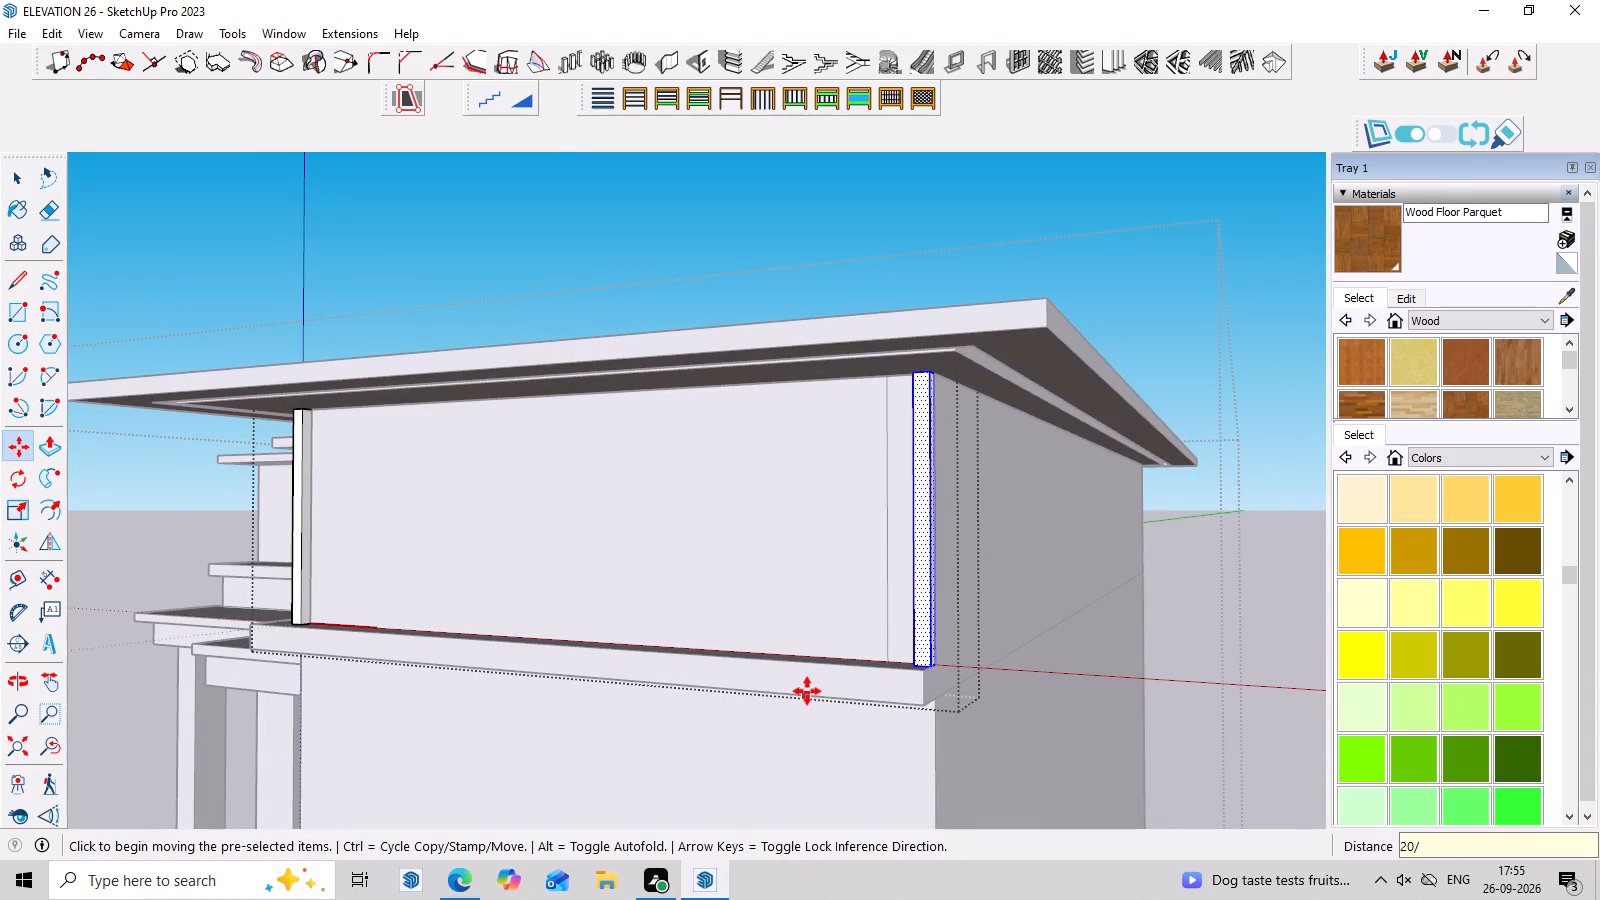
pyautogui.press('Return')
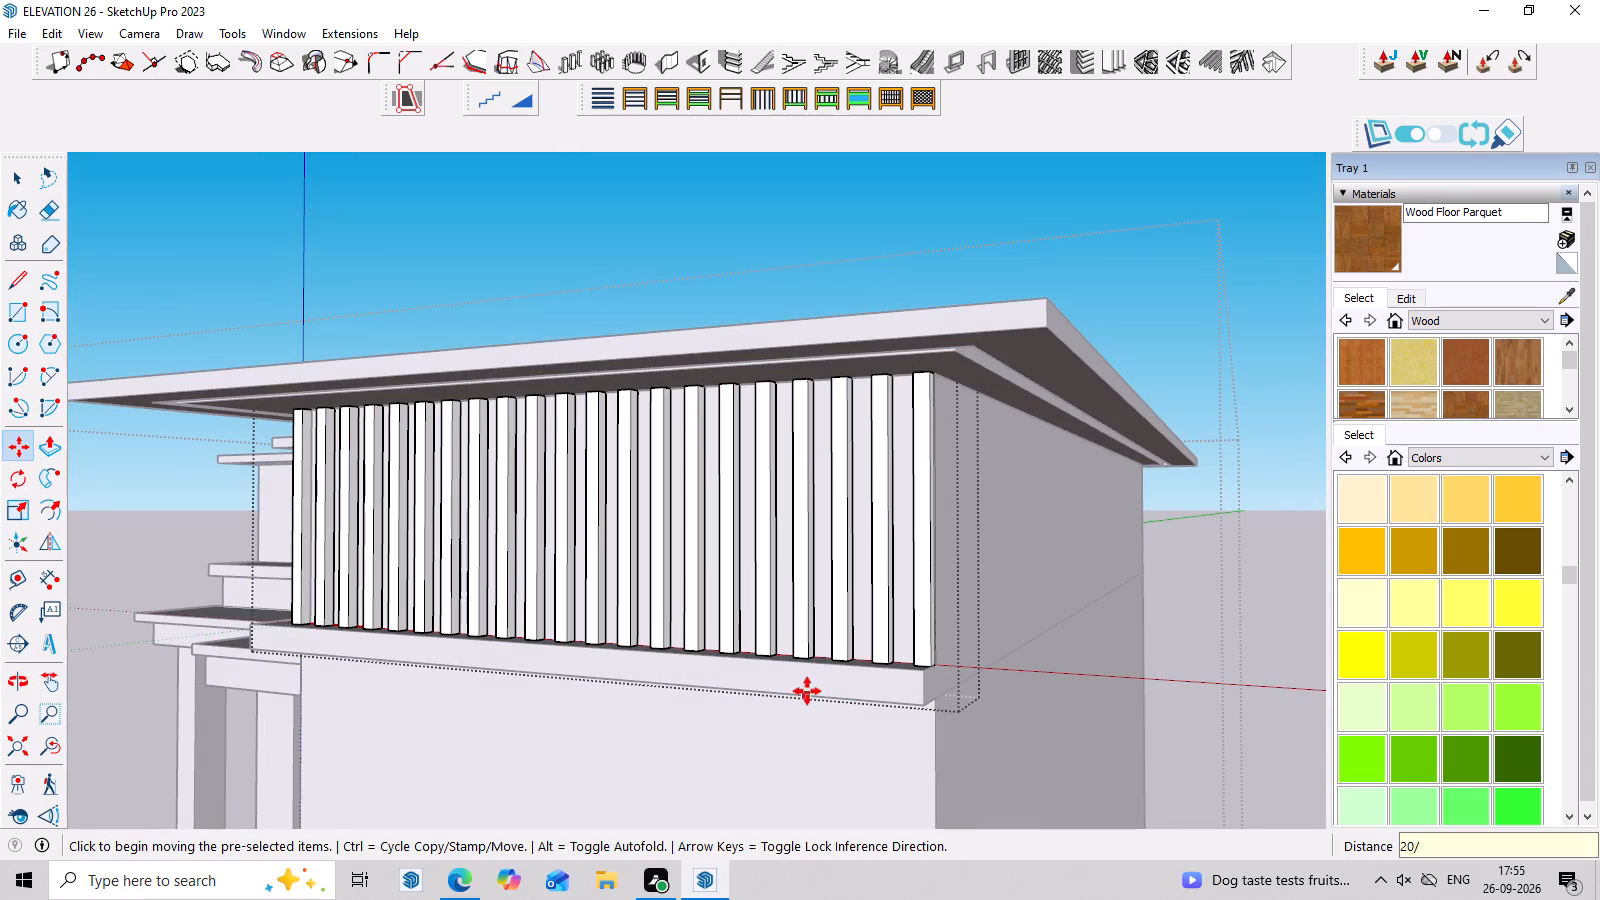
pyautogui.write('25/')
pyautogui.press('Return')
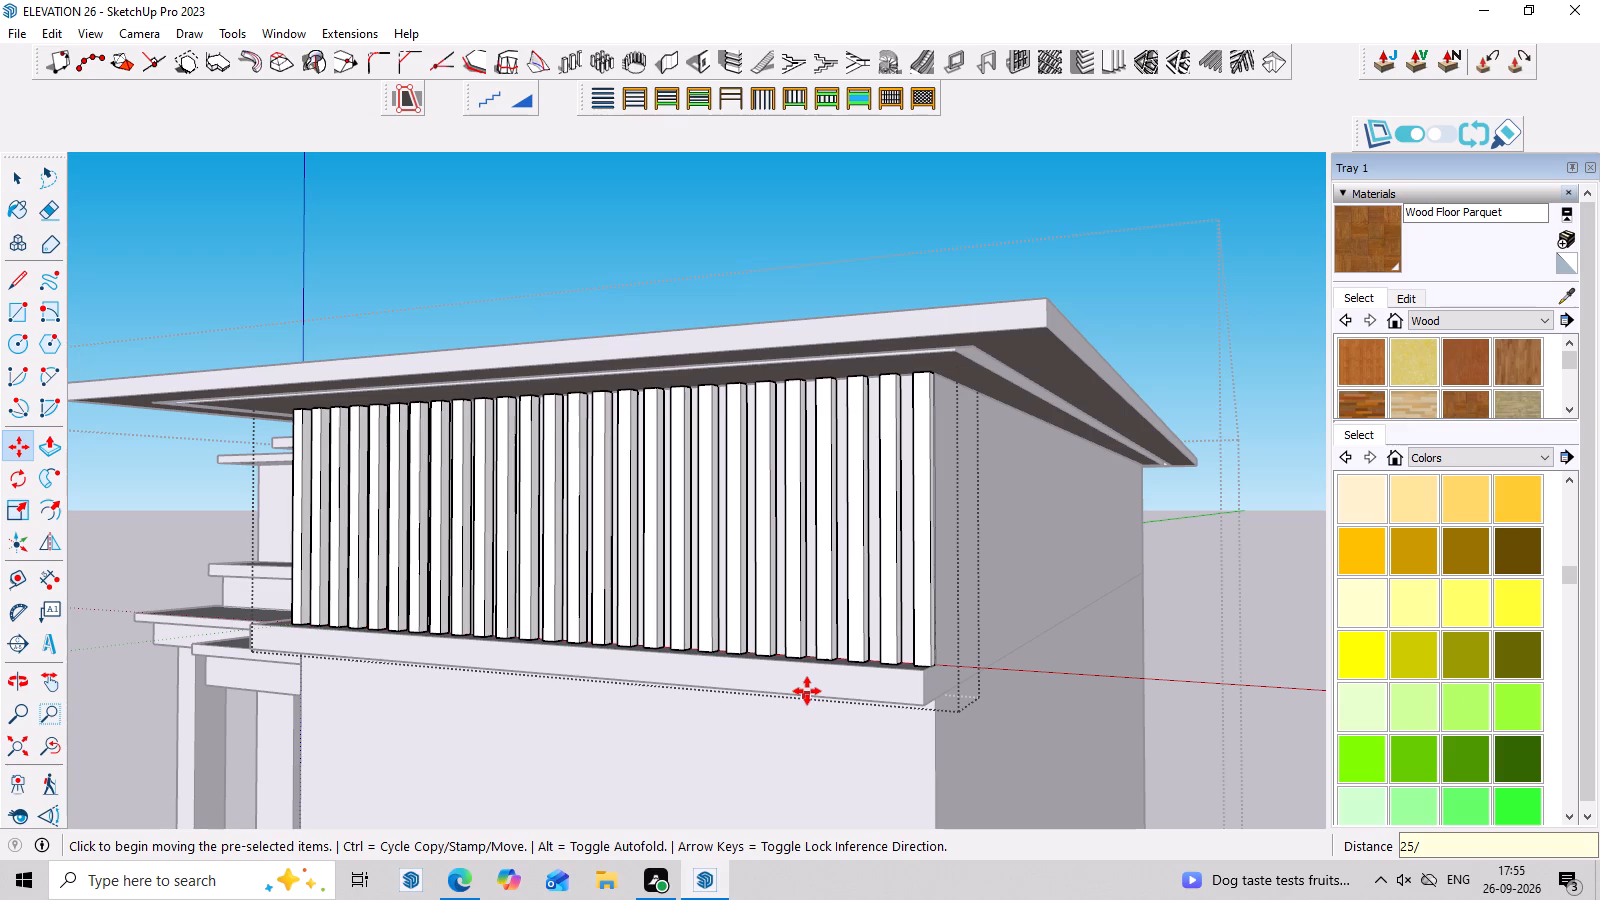
# Fill the span between the two end strips with evenly spaced copies using 30 divisions.
pyautogui.write('30/')
pyautogui.press('Return')
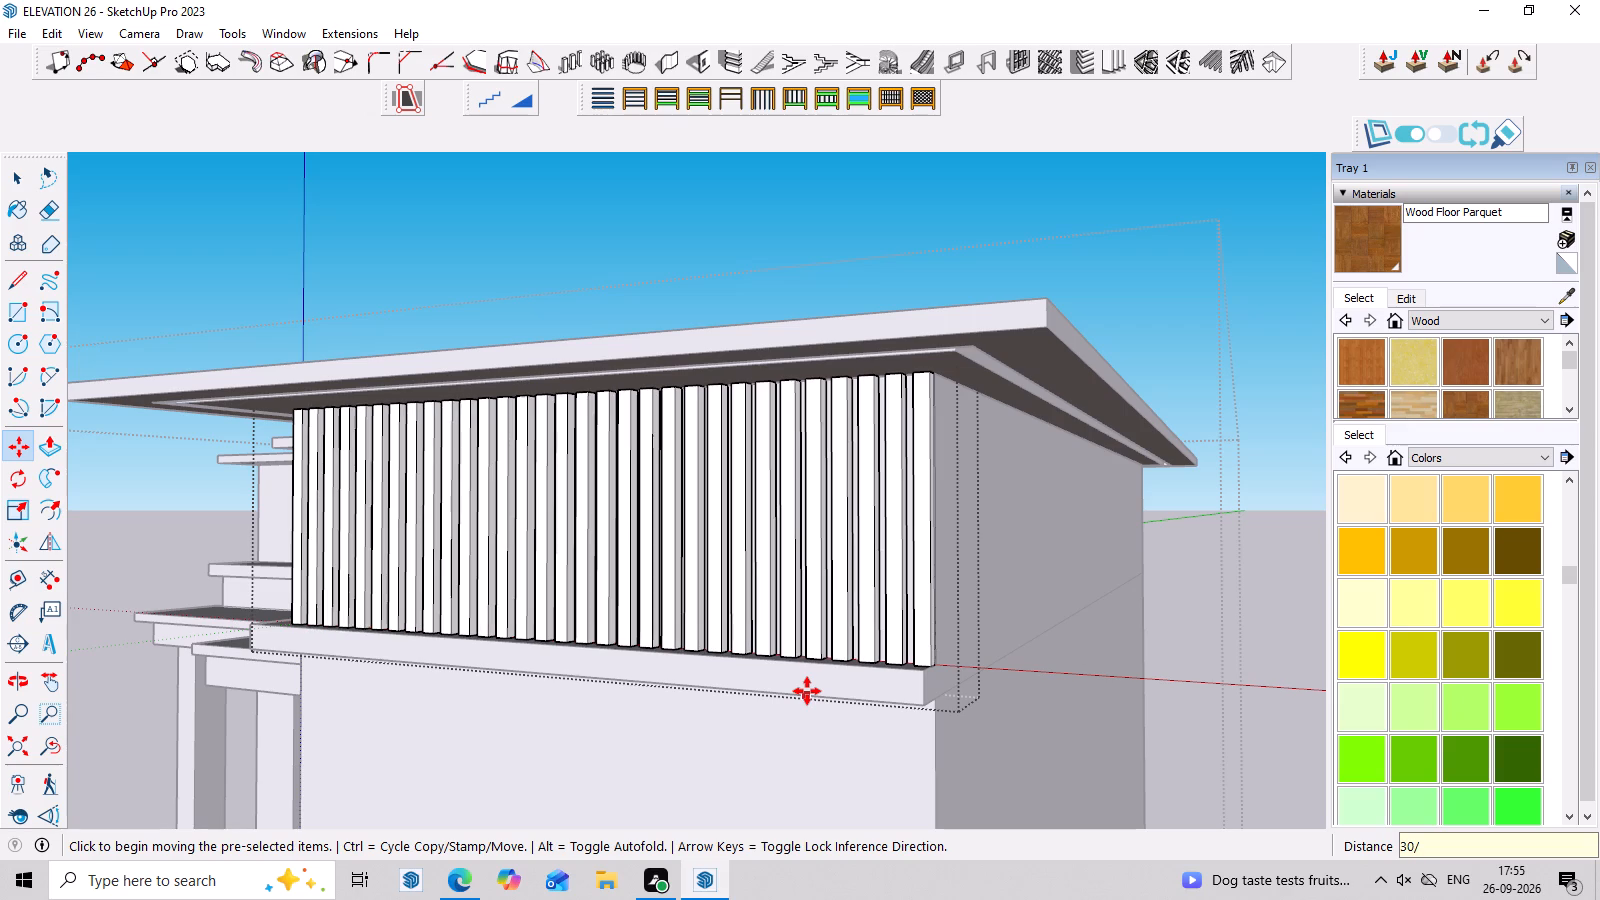
pyautogui.scroll(-8, 805, 691)
pyautogui.moveTo(842, 683); pyautogui.dragTo(1006, 700, button='middle')
pyautogui.scroll(-2, 1017, 677)
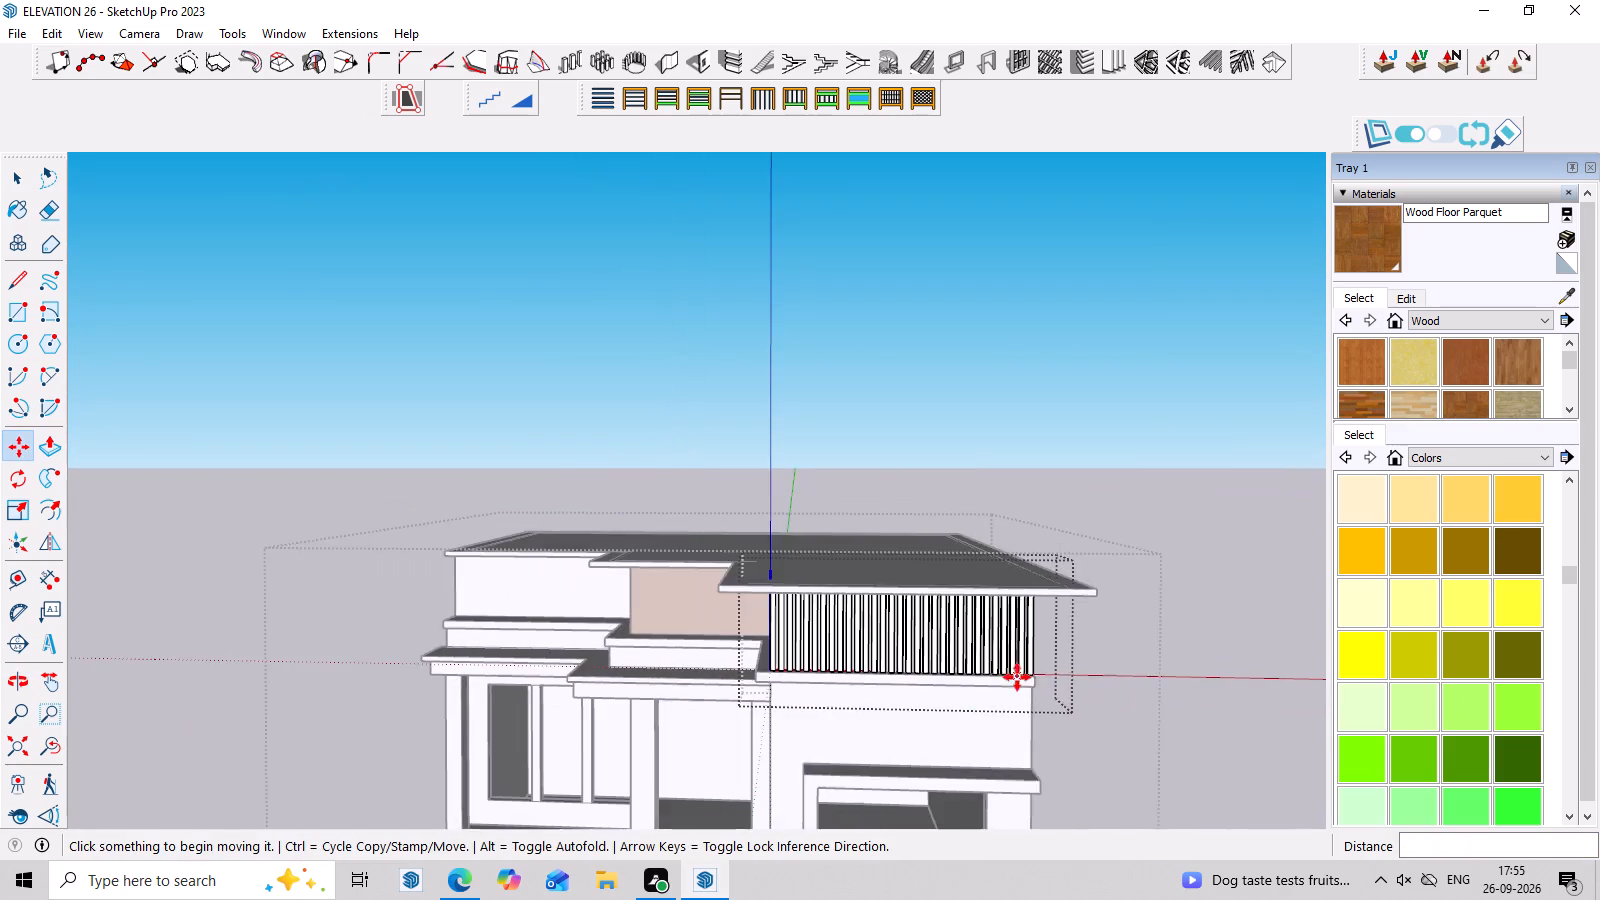
pyautogui.scroll(-4, 1017, 677)
pyautogui.moveTo(1187, 654); pyautogui.dragTo(1219, 476, button='middle')
pyautogui.moveTo(1219, 477); pyautogui.dragTo(1118, 561, button='middle')
pyautogui.scroll(4, 1116, 574)
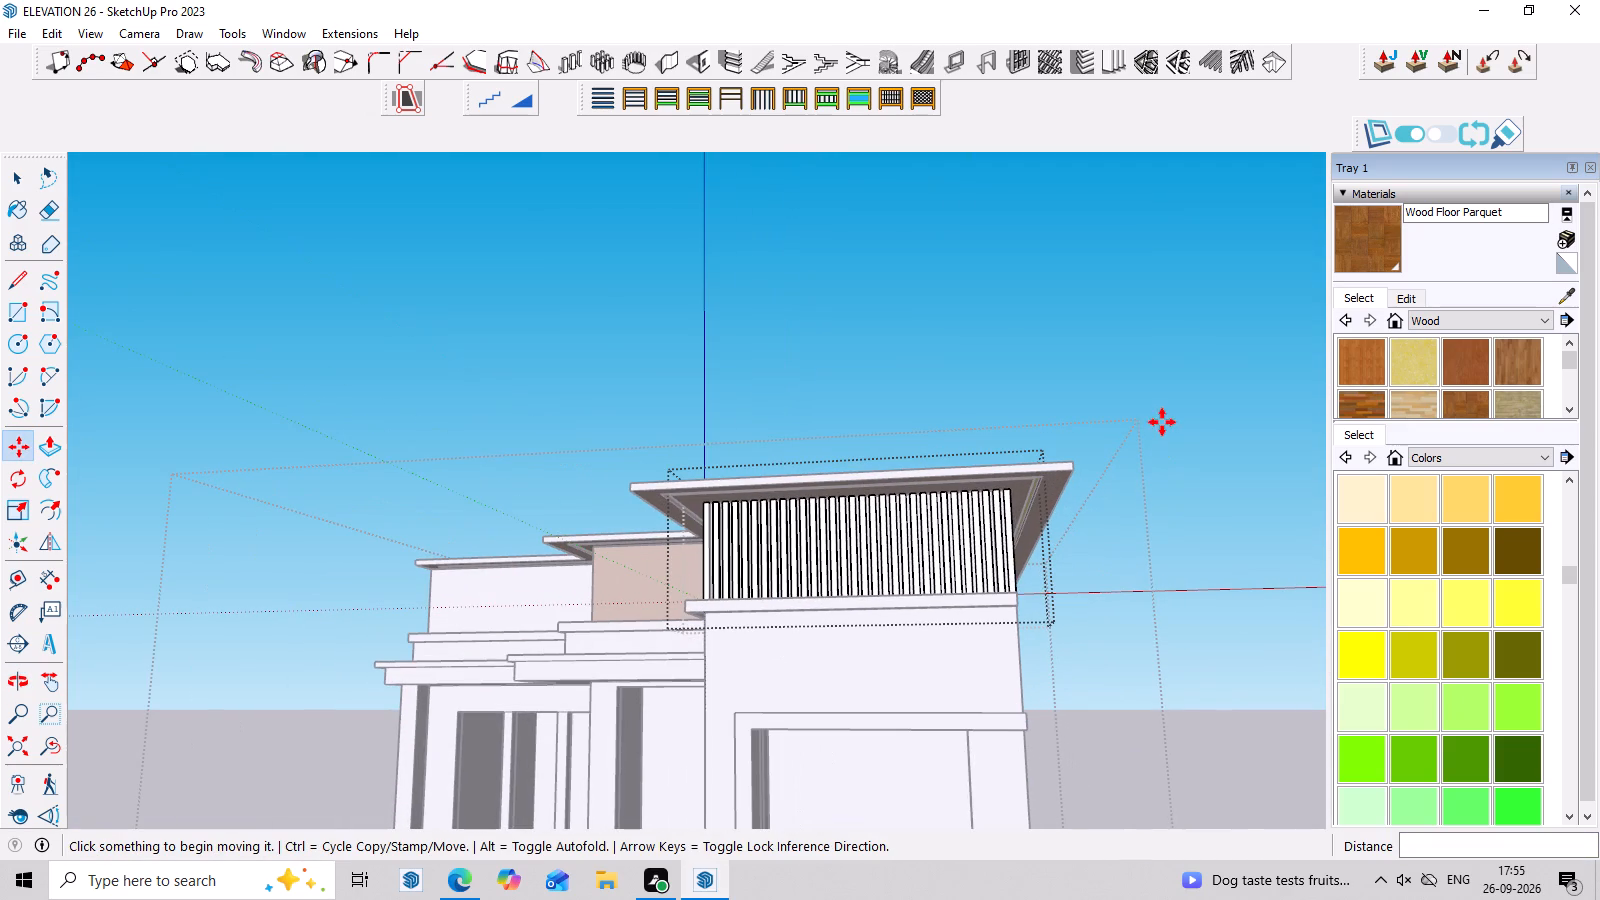
pyautogui.press('space')
# Create a new material based on Wood Veneer 01, shifting its colour to a muted, slightly lightened purple.
pyautogui.scroll(4, 1442, 393)
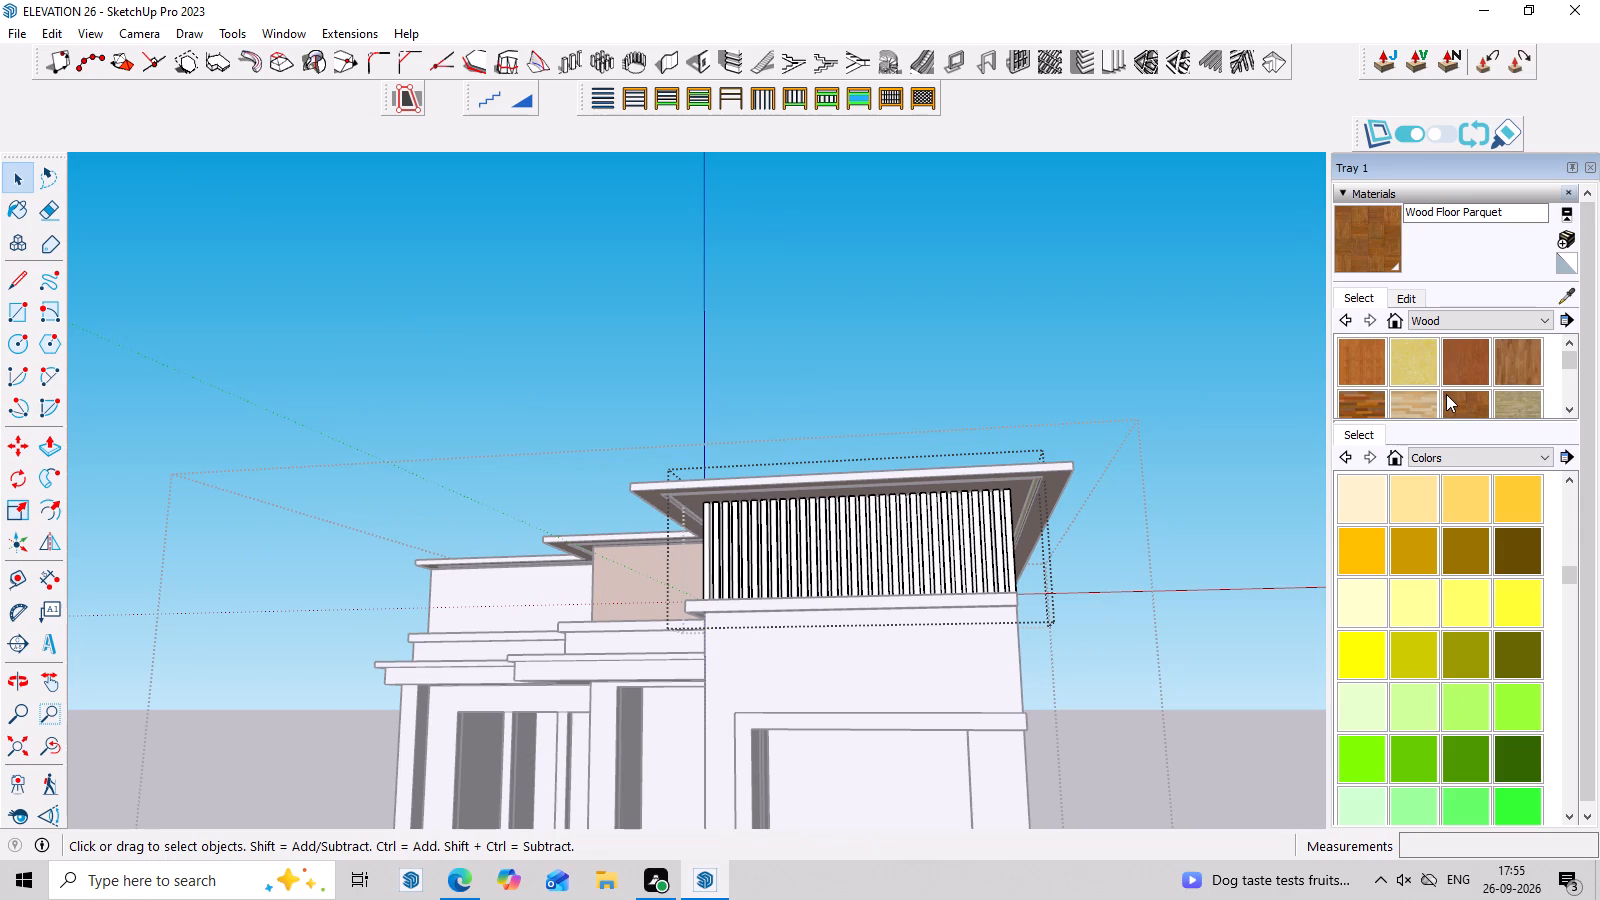
pyautogui.scroll(-3, 1446, 394)
pyautogui.scroll(-3, 1466, 477)
pyautogui.scroll(-2, 1466, 375)
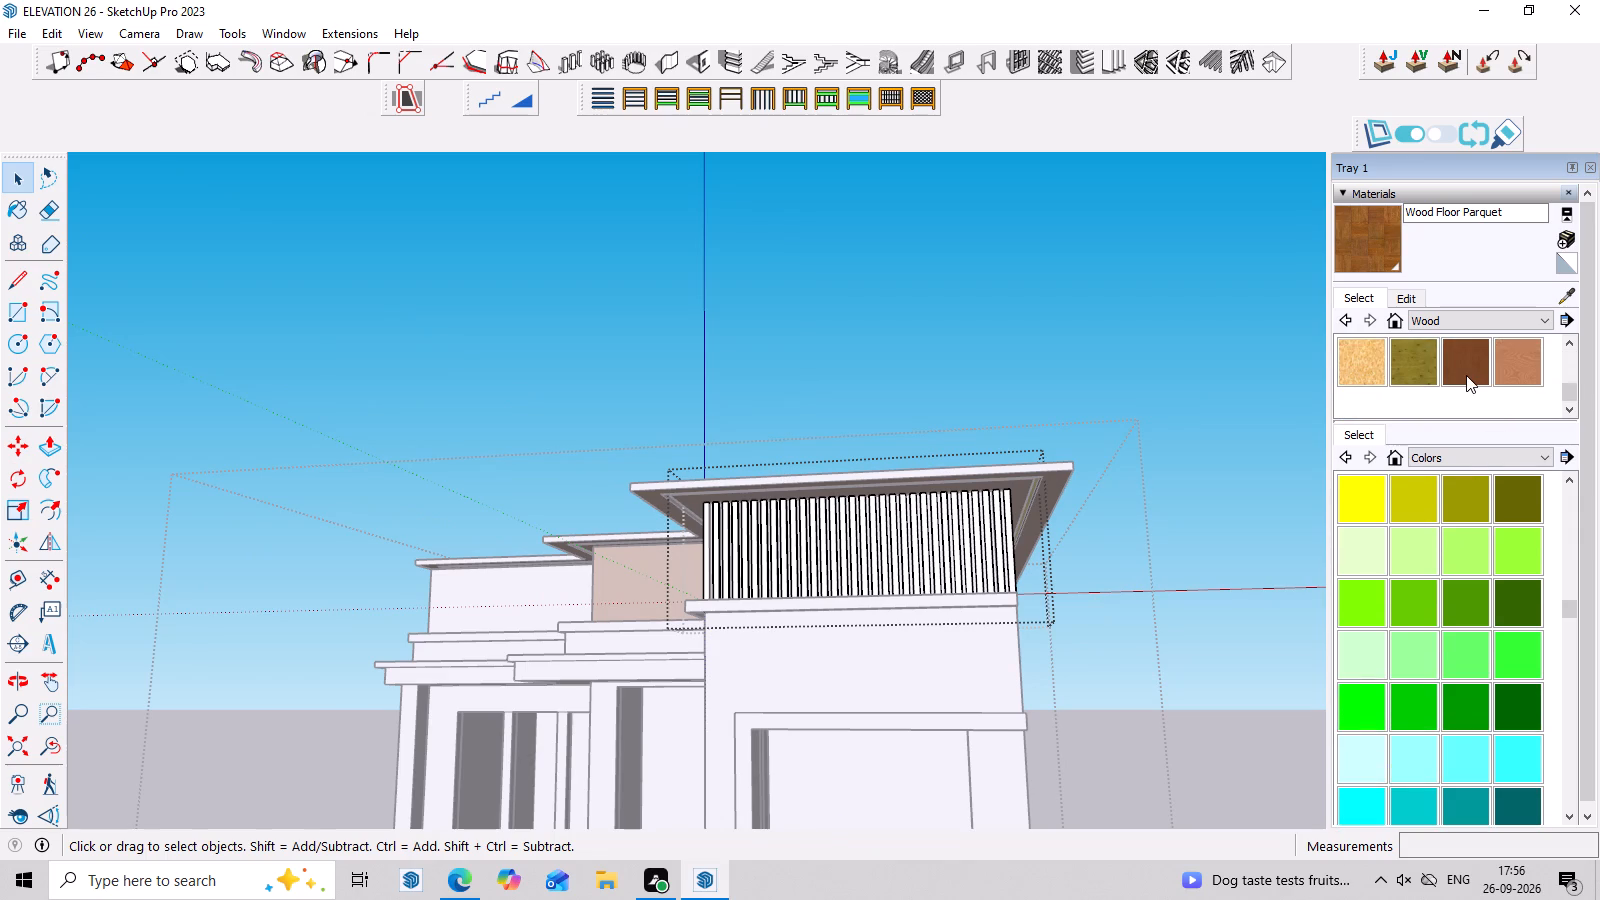
pyautogui.click(1466, 375)
pyautogui.click(1388, 226)
pyautogui.click(1569, 238)
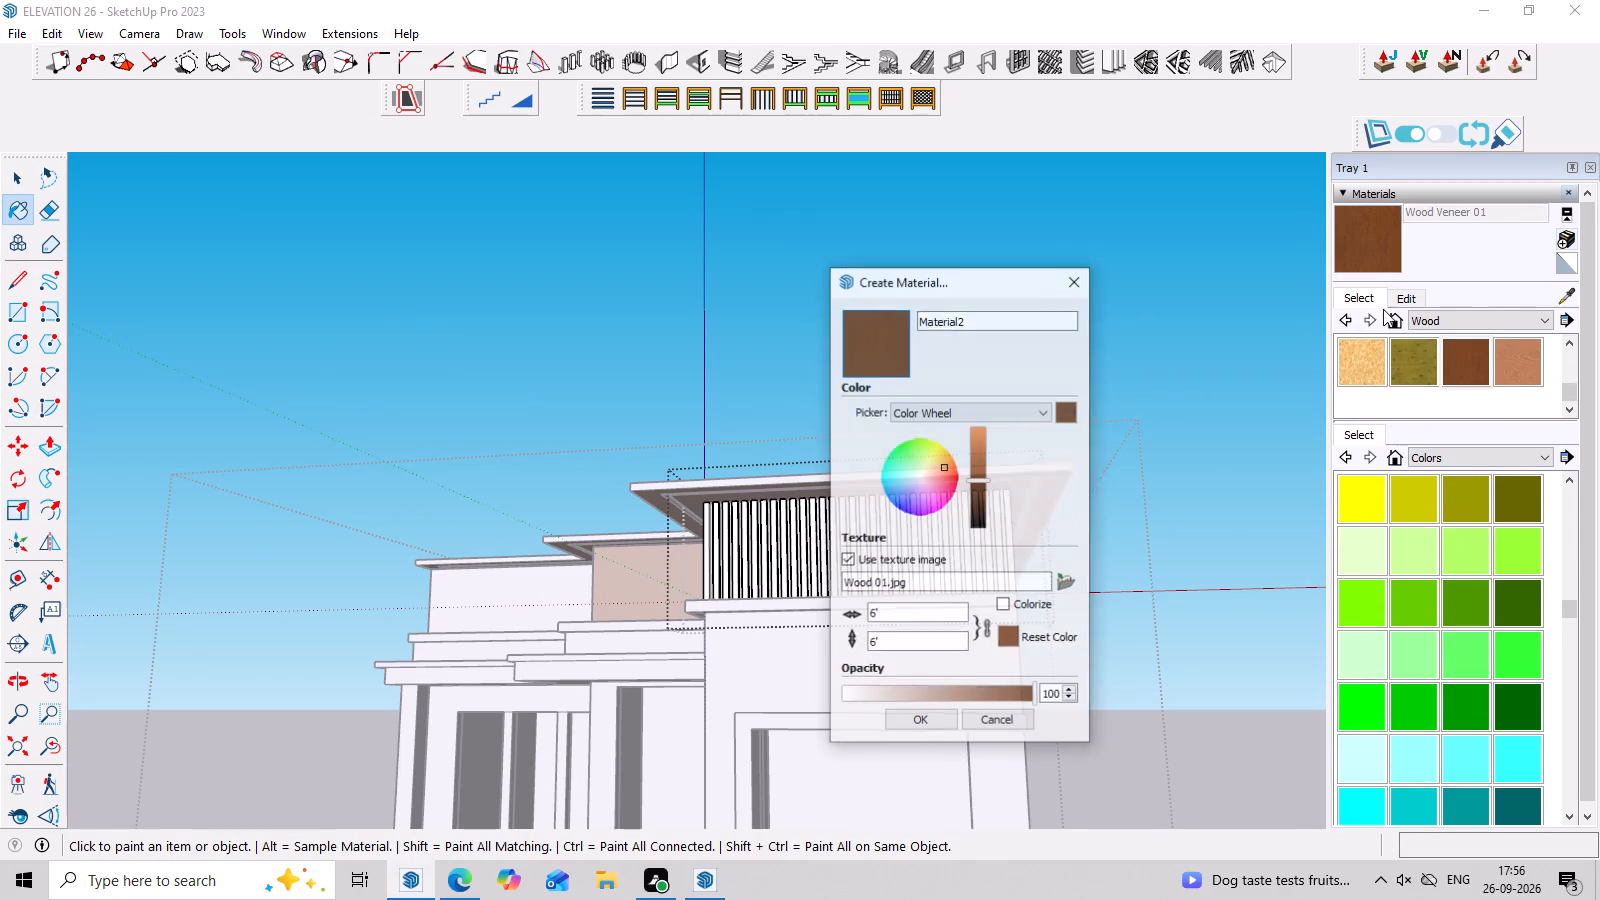
pyautogui.moveTo(948, 460); pyautogui.dragTo(905, 481)
pyautogui.click(905, 481)
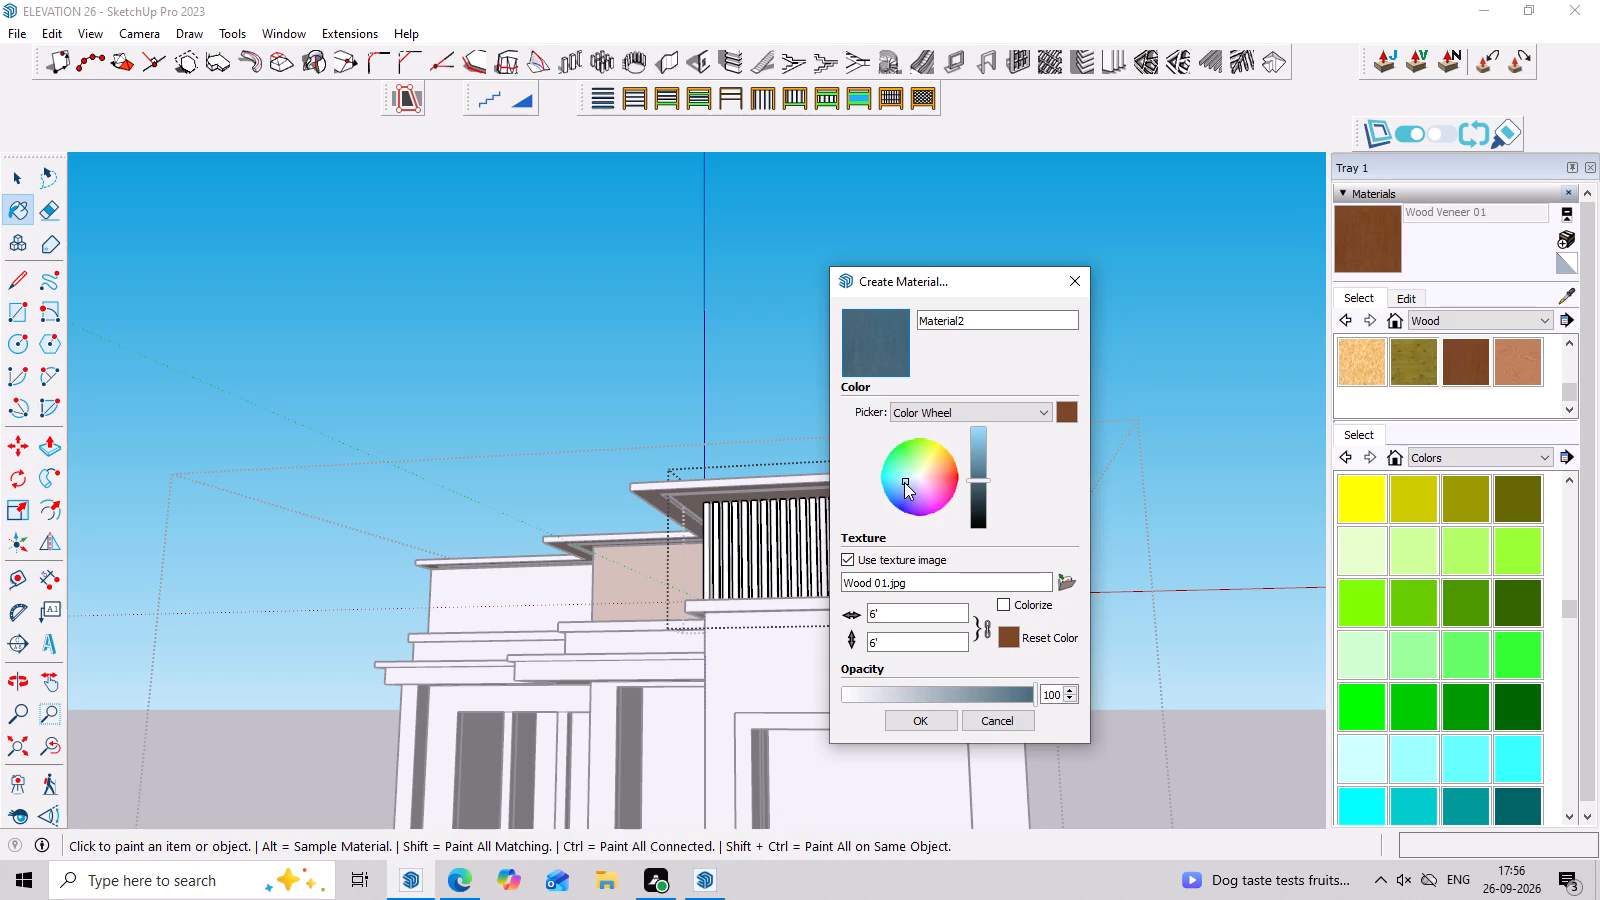
pyautogui.click(904, 482)
pyautogui.moveTo(977, 469); pyautogui.dragTo(976, 485)
pyautogui.doubleClick(976, 485)
pyautogui.click(976, 485)
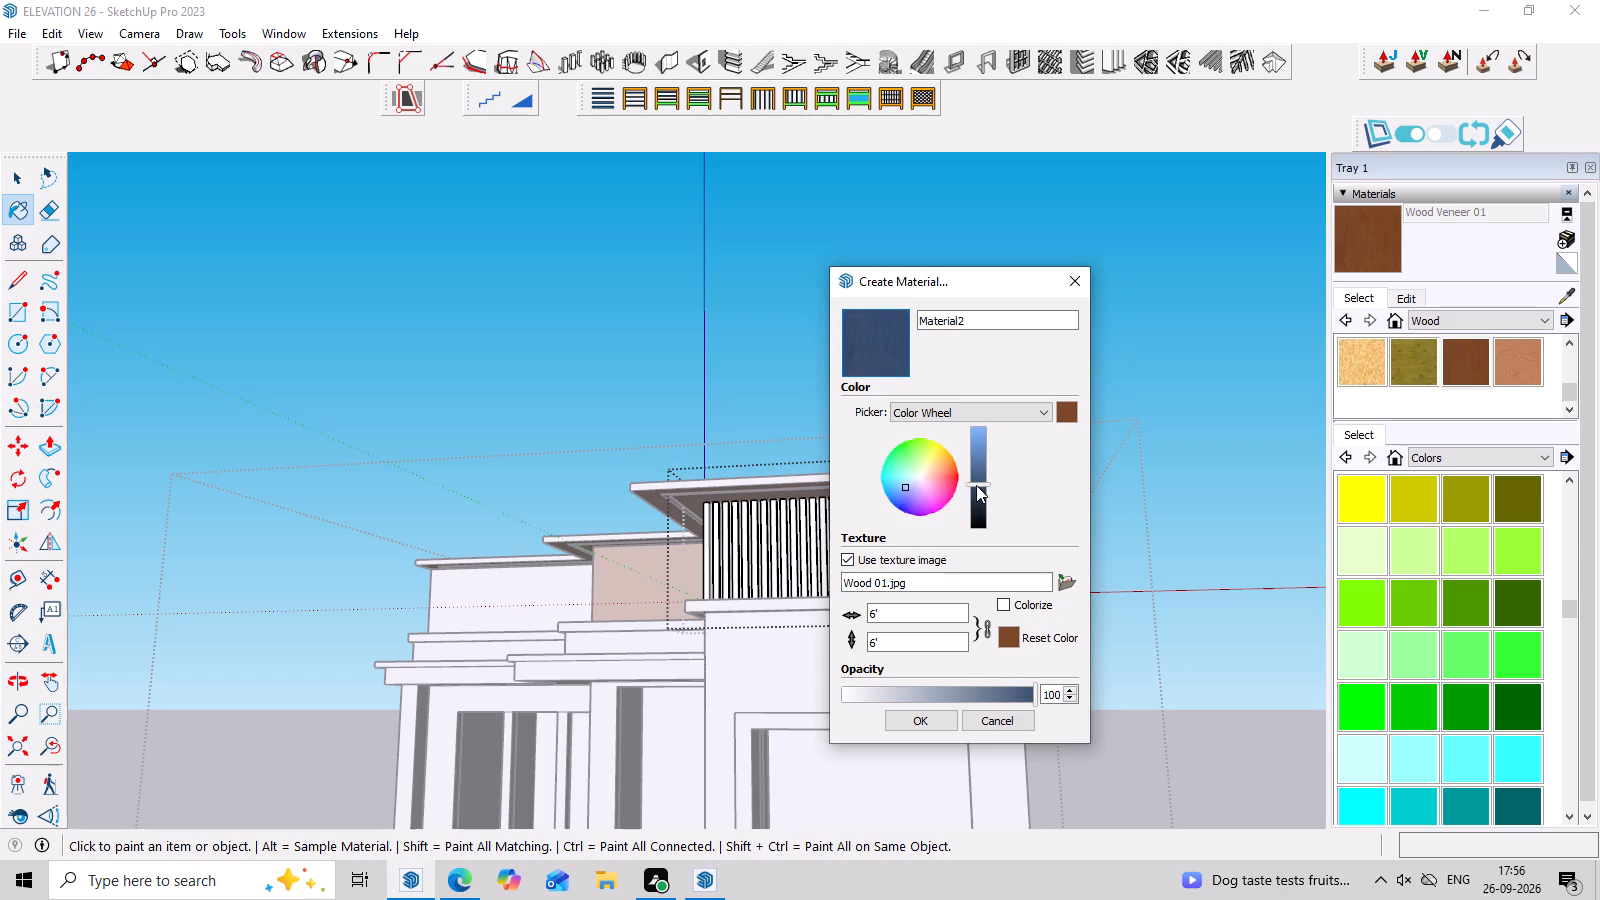
pyautogui.moveTo(906, 484); pyautogui.dragTo(895, 488)
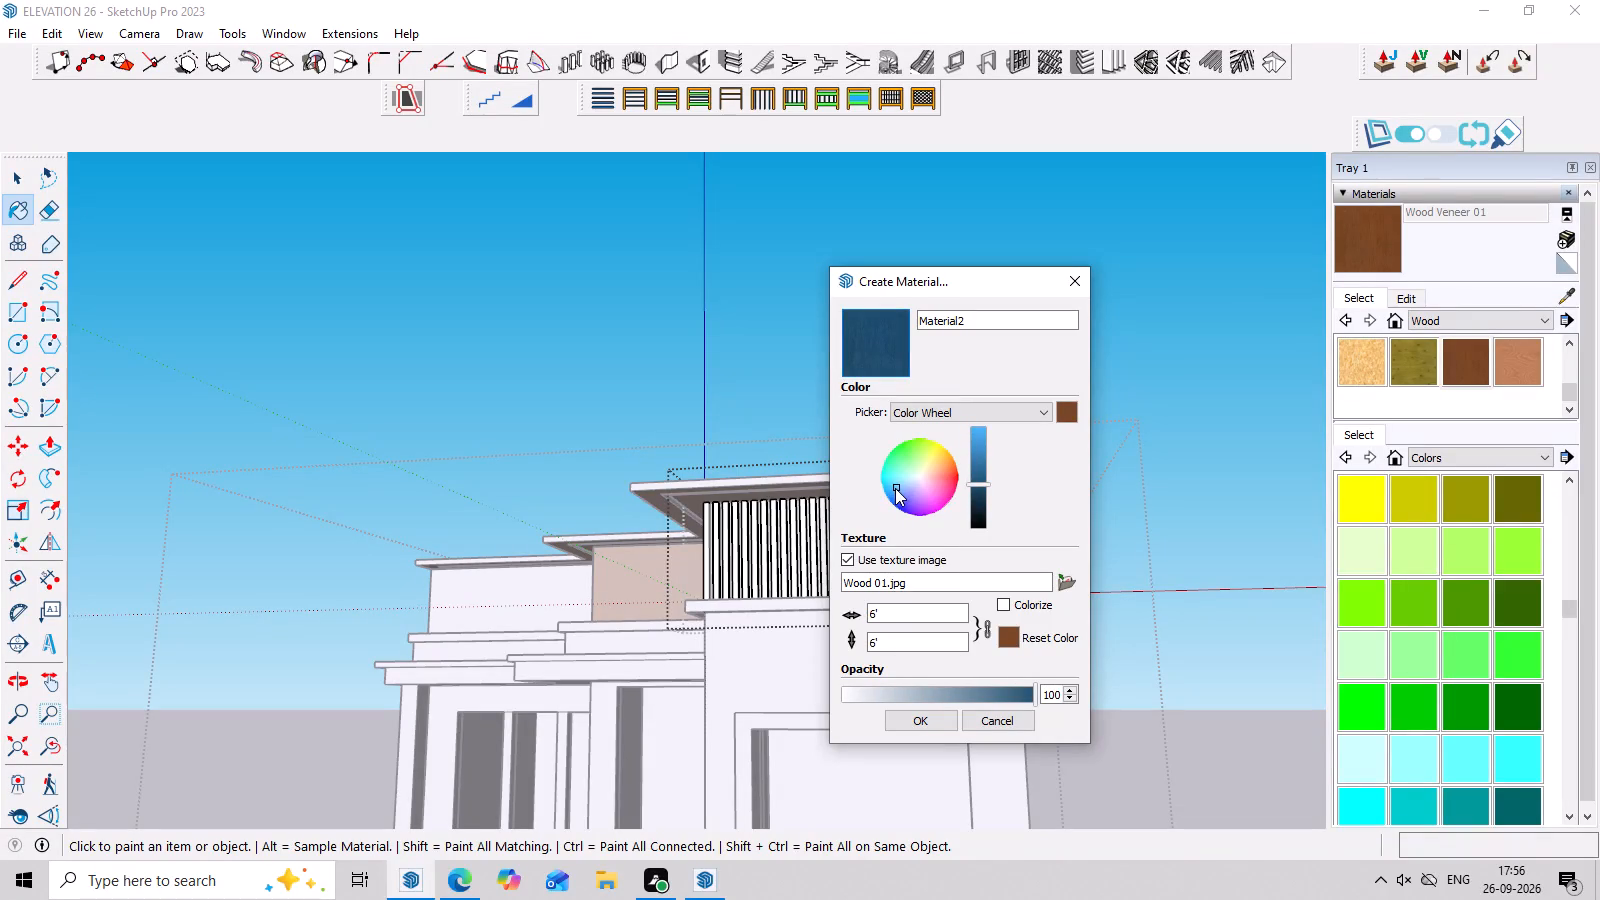
pyautogui.moveTo(895, 488); pyautogui.dragTo(902, 490)
pyautogui.moveTo(902, 490); pyautogui.dragTo(915, 496)
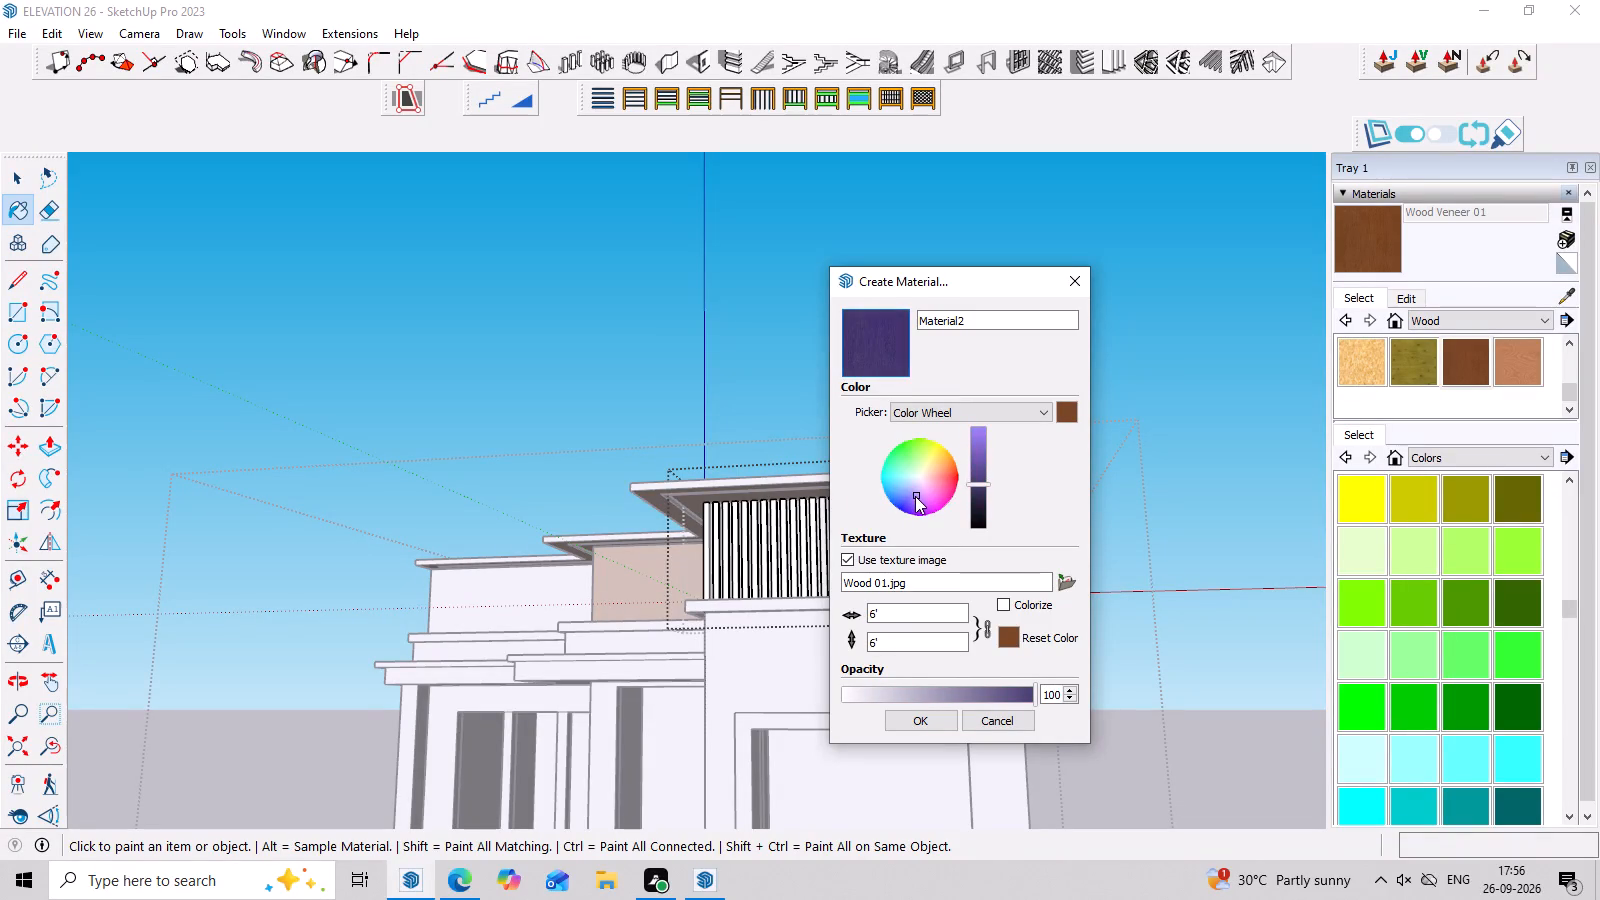
pyautogui.moveTo(915, 496); pyautogui.dragTo(921, 487)
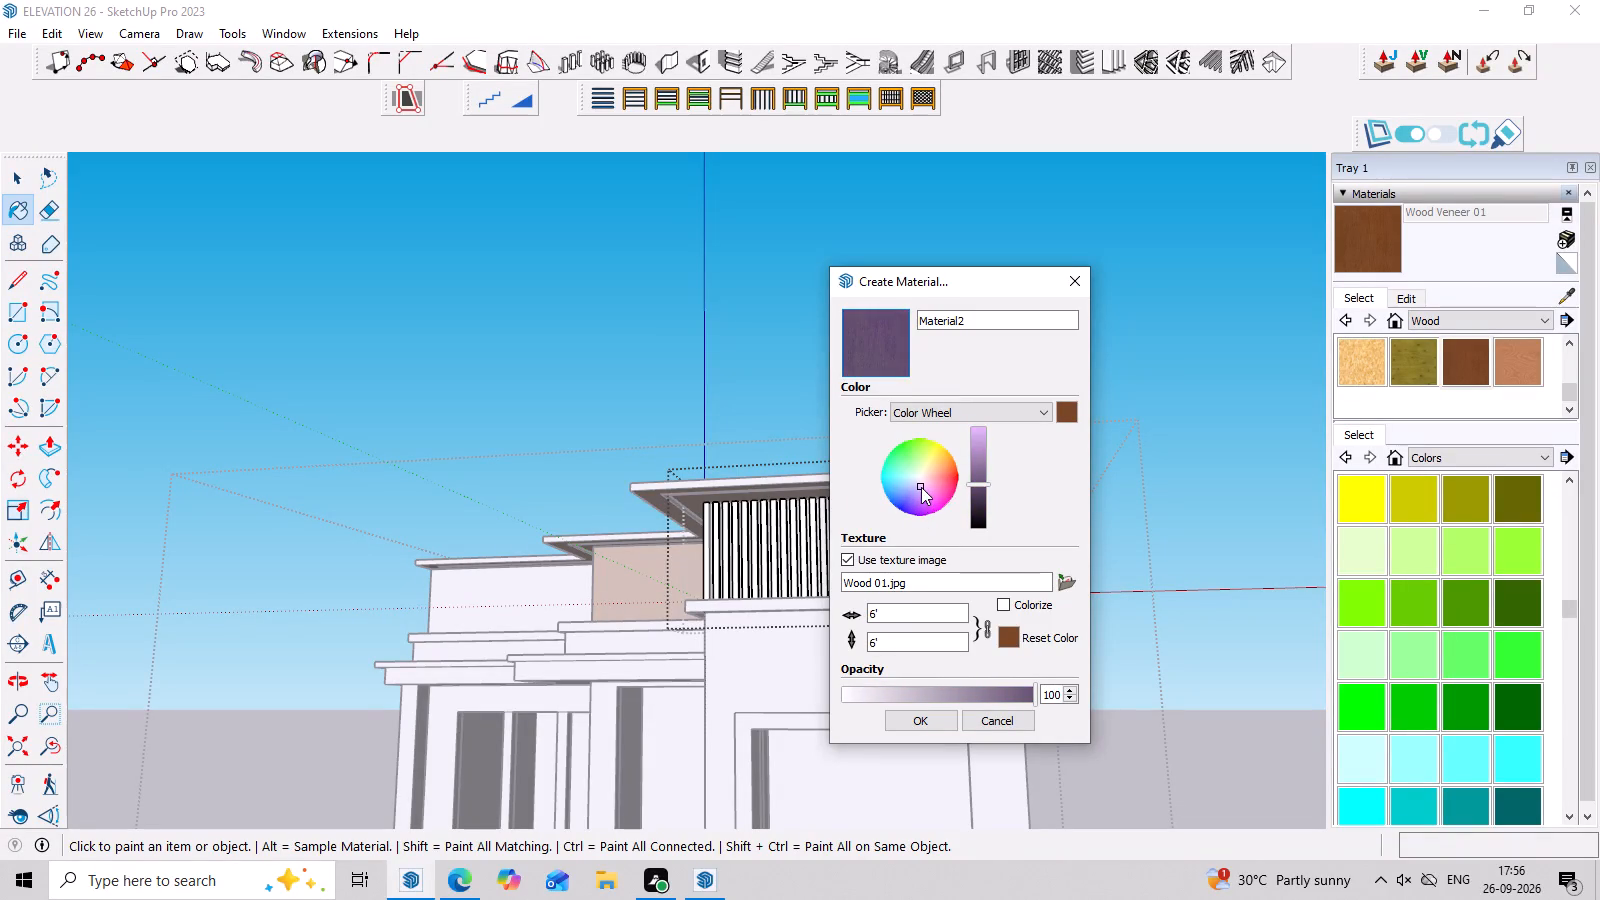
pyautogui.moveTo(921, 487); pyautogui.dragTo(921, 496)
pyautogui.moveTo(921, 496); pyautogui.dragTo(921, 494)
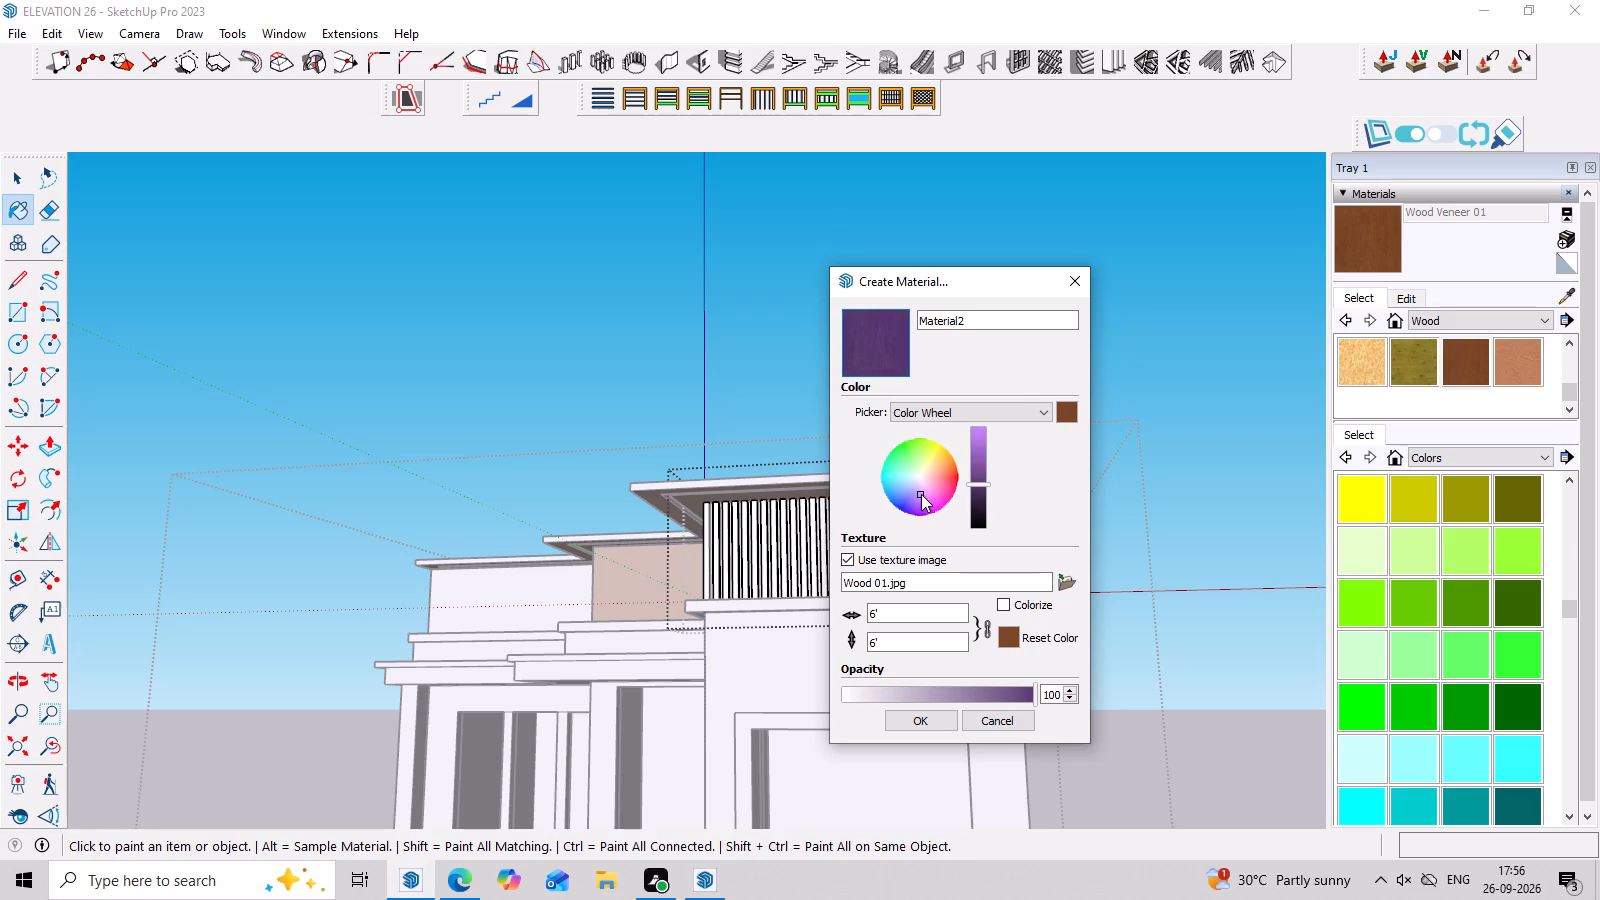
pyautogui.moveTo(921, 494); pyautogui.dragTo(921, 491)
pyautogui.moveTo(921, 491); pyautogui.dragTo(921, 486)
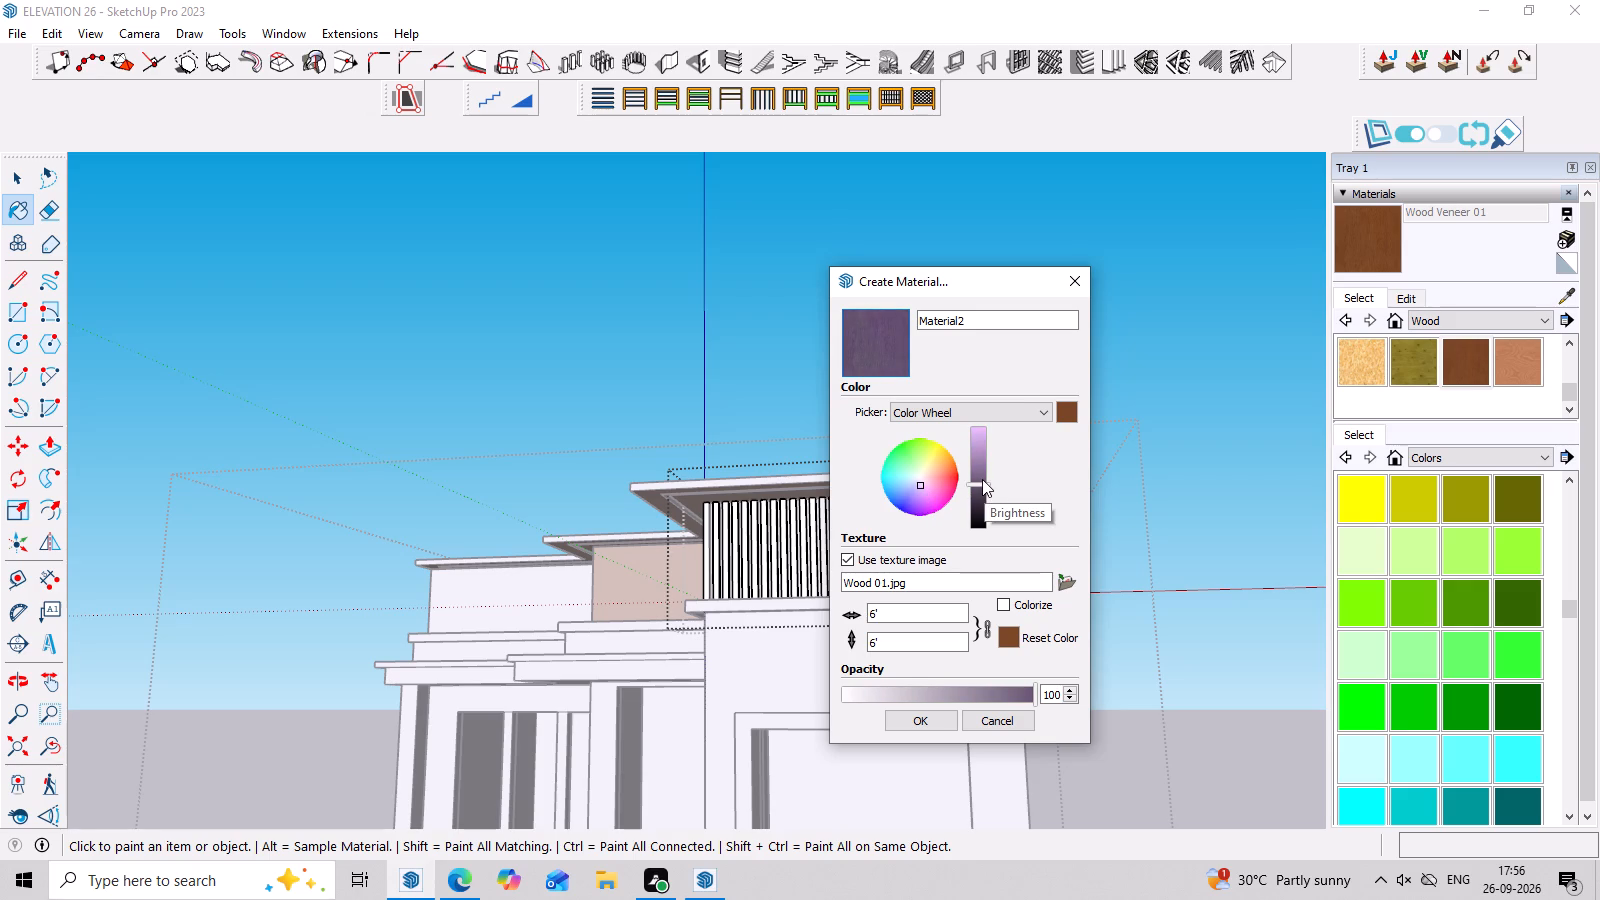
pyautogui.doubleClick(979, 482)
pyautogui.click(980, 472)
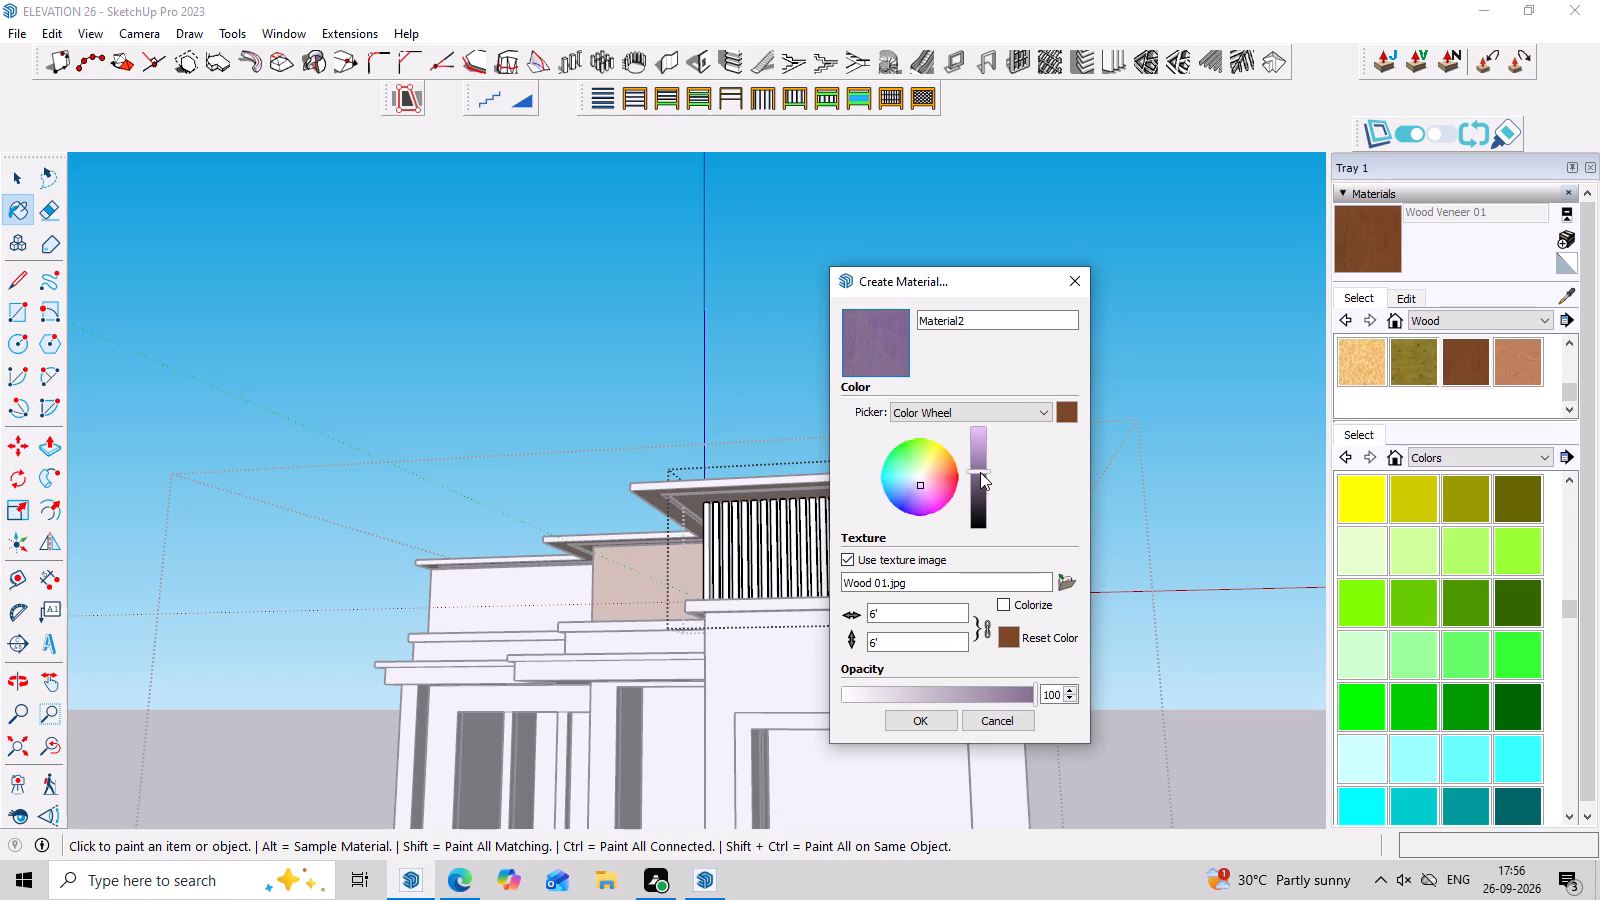
pyautogui.click(939, 726)
# Paint the face of the last strip at the wall's far corner with the new purple wood material.
pyautogui.scroll(3, 968, 589)
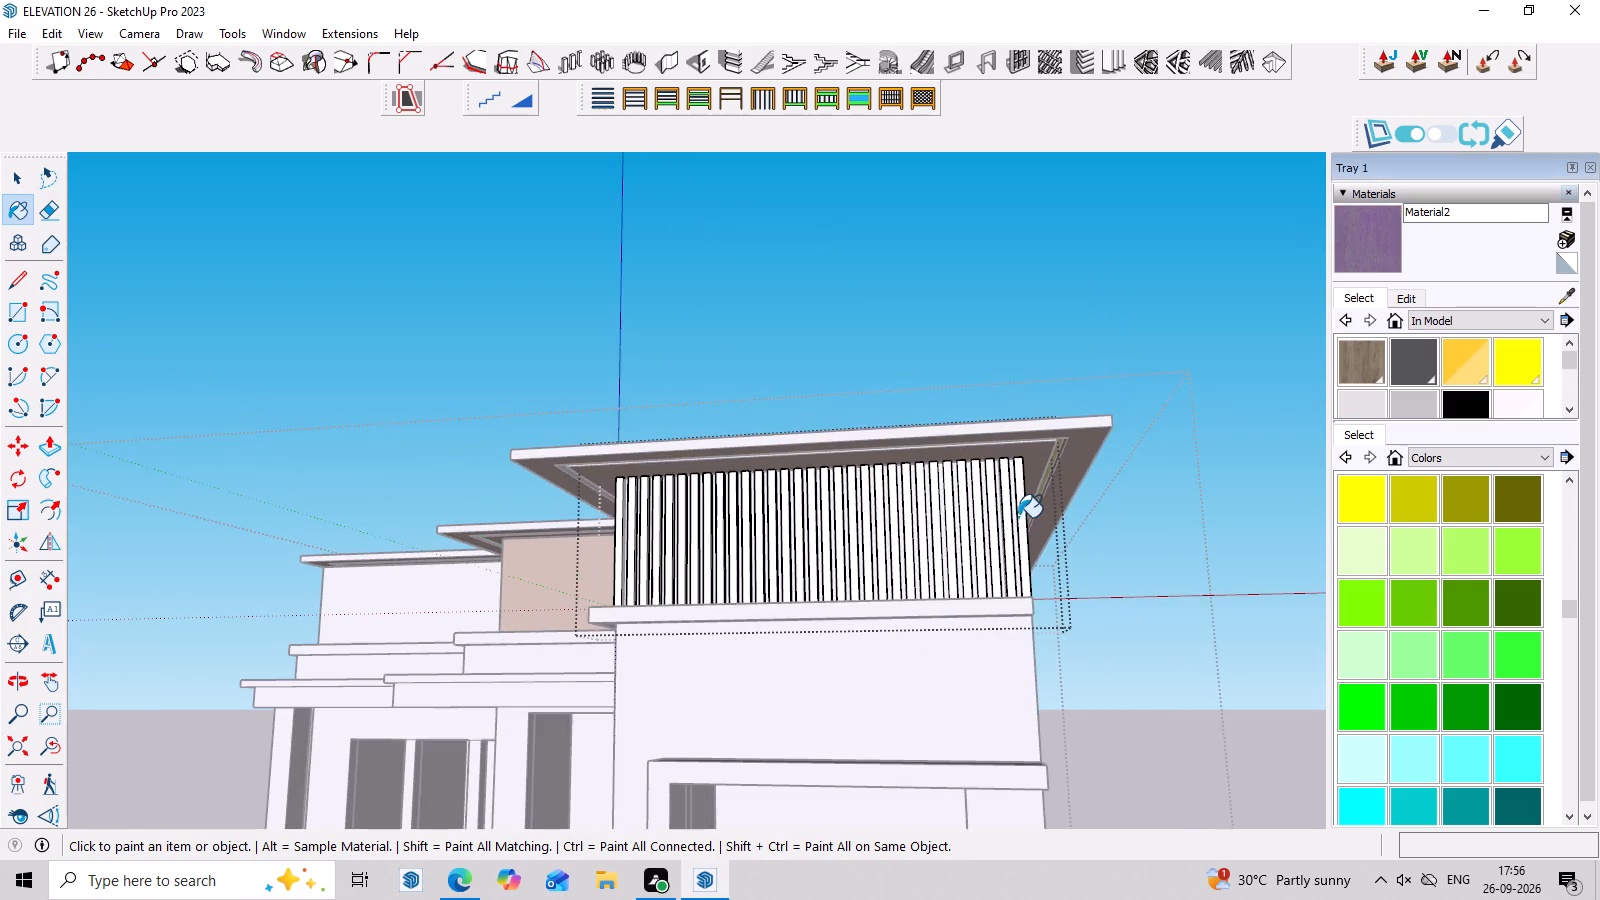
pyautogui.scroll(2, 1019, 515)
pyautogui.click(1025, 515)
pyautogui.scroll(3, 1025, 515)
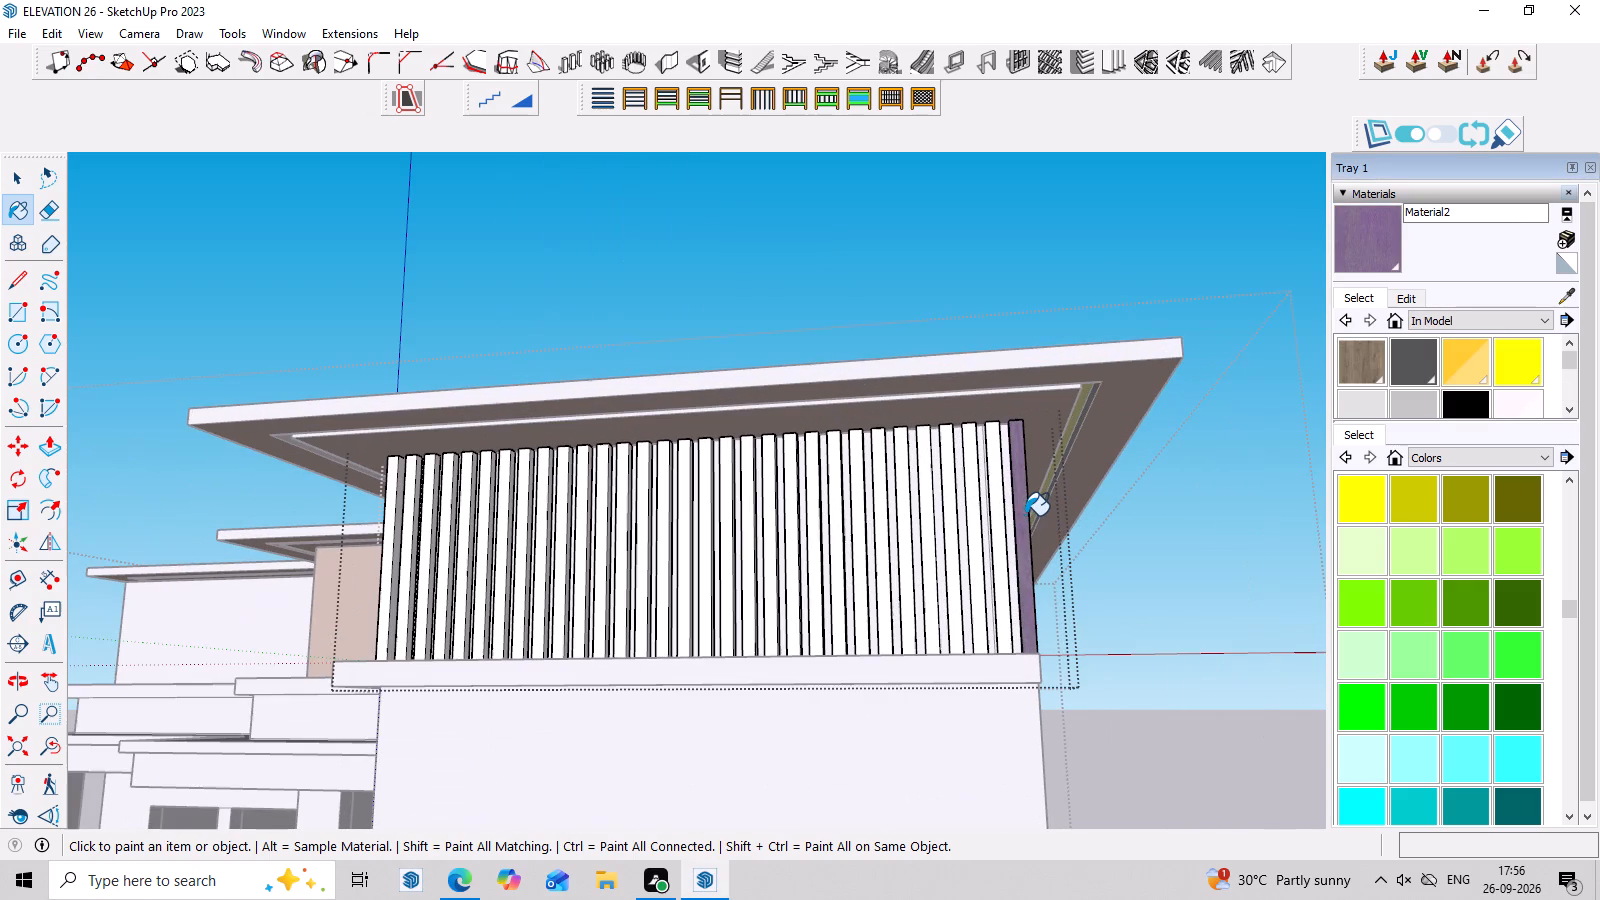
pyautogui.press('space')
# Leave the strip component and paint the whole component with the new purple wood material.
pyautogui.click(1019, 517)
pyautogui.click(1211, 312)
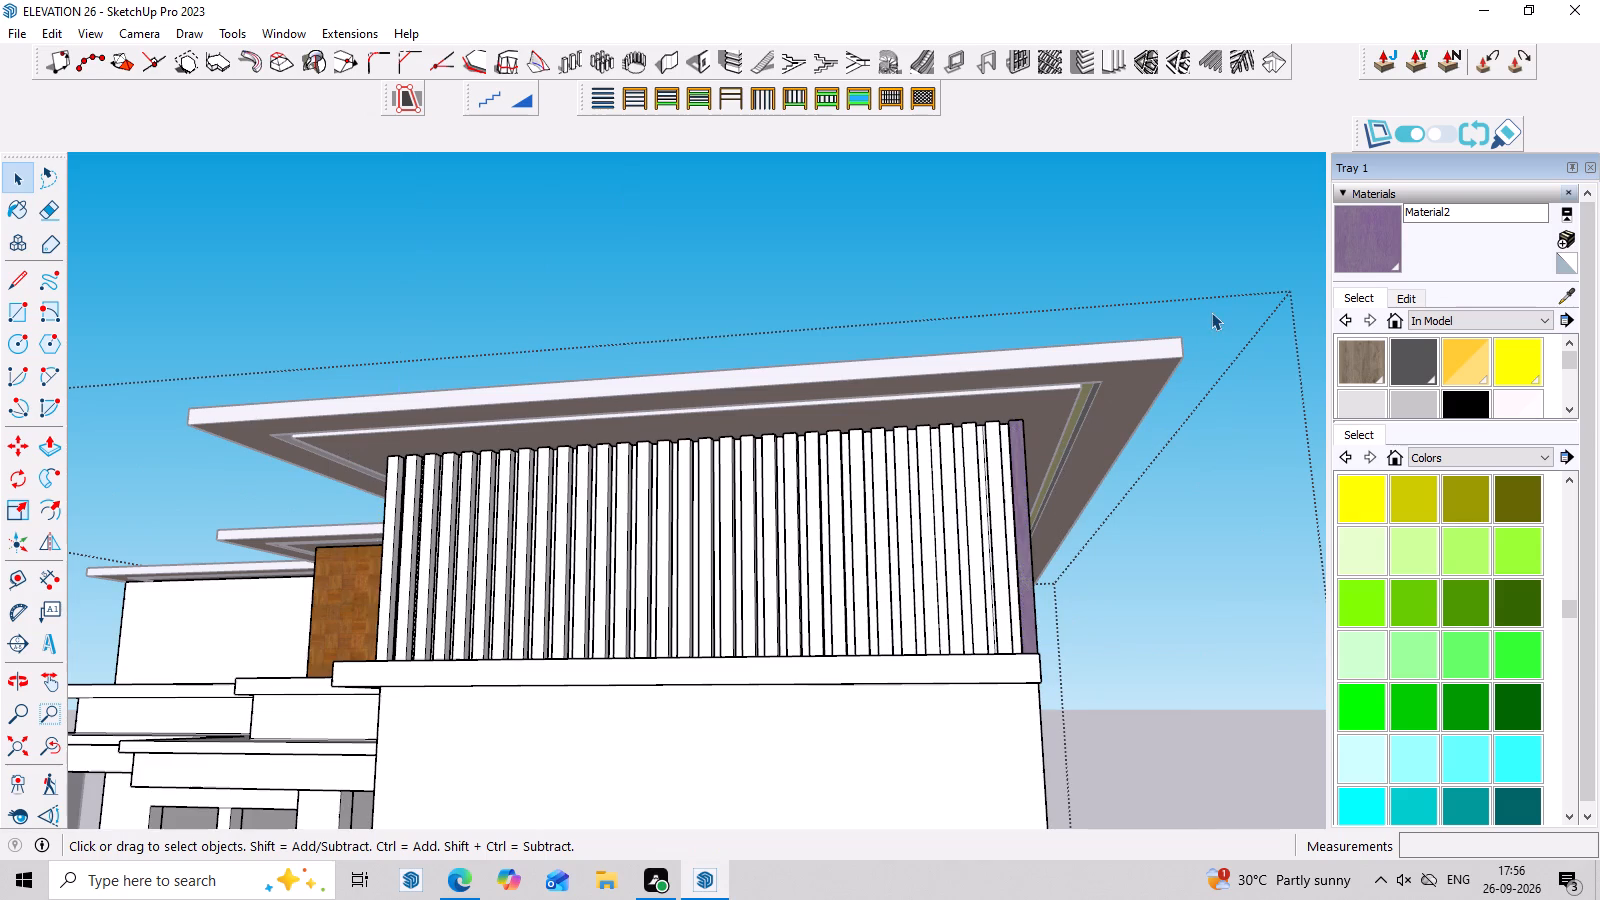
pyautogui.doubleClick(1022, 540)
pyautogui.click(1022, 540)
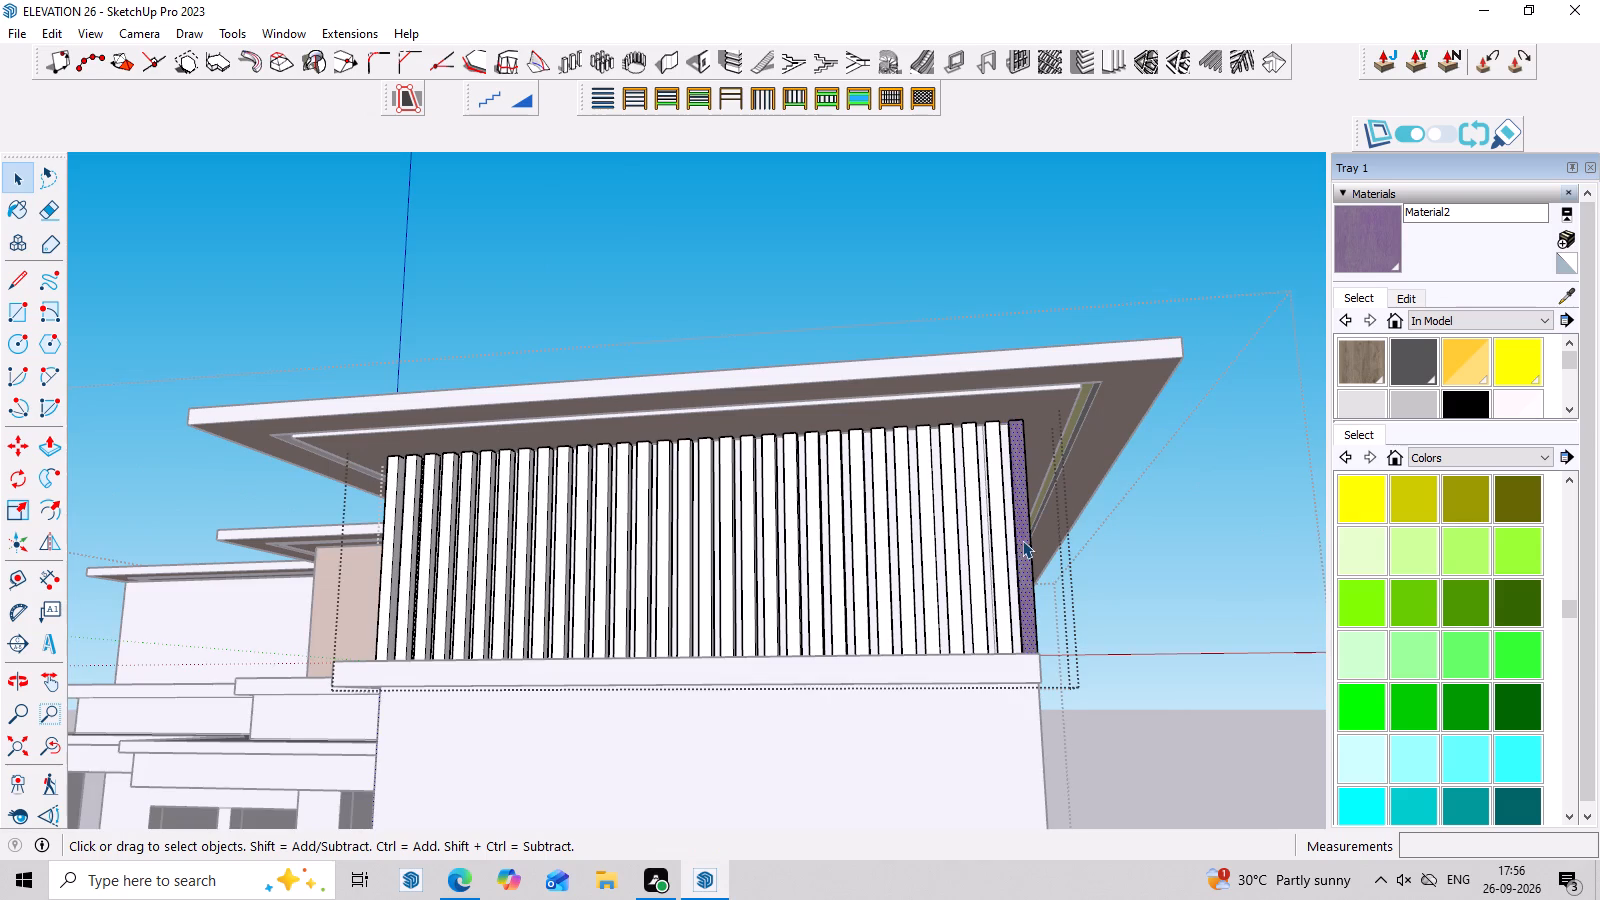
pyautogui.click(1115, 264)
pyautogui.click(1019, 557)
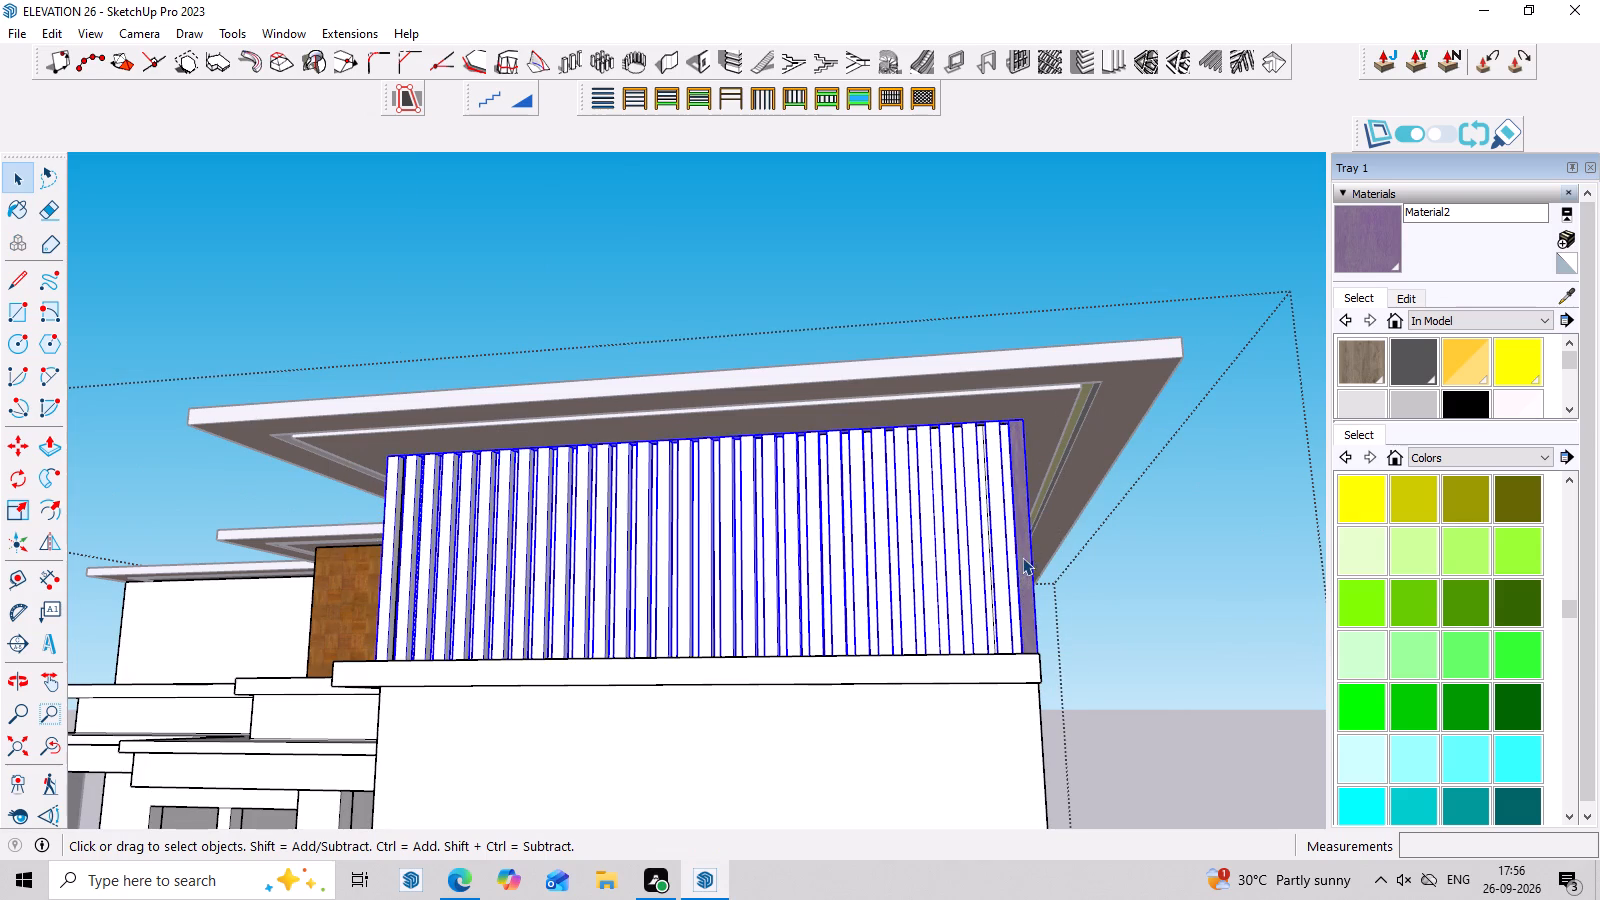
pyautogui.click(1354, 237)
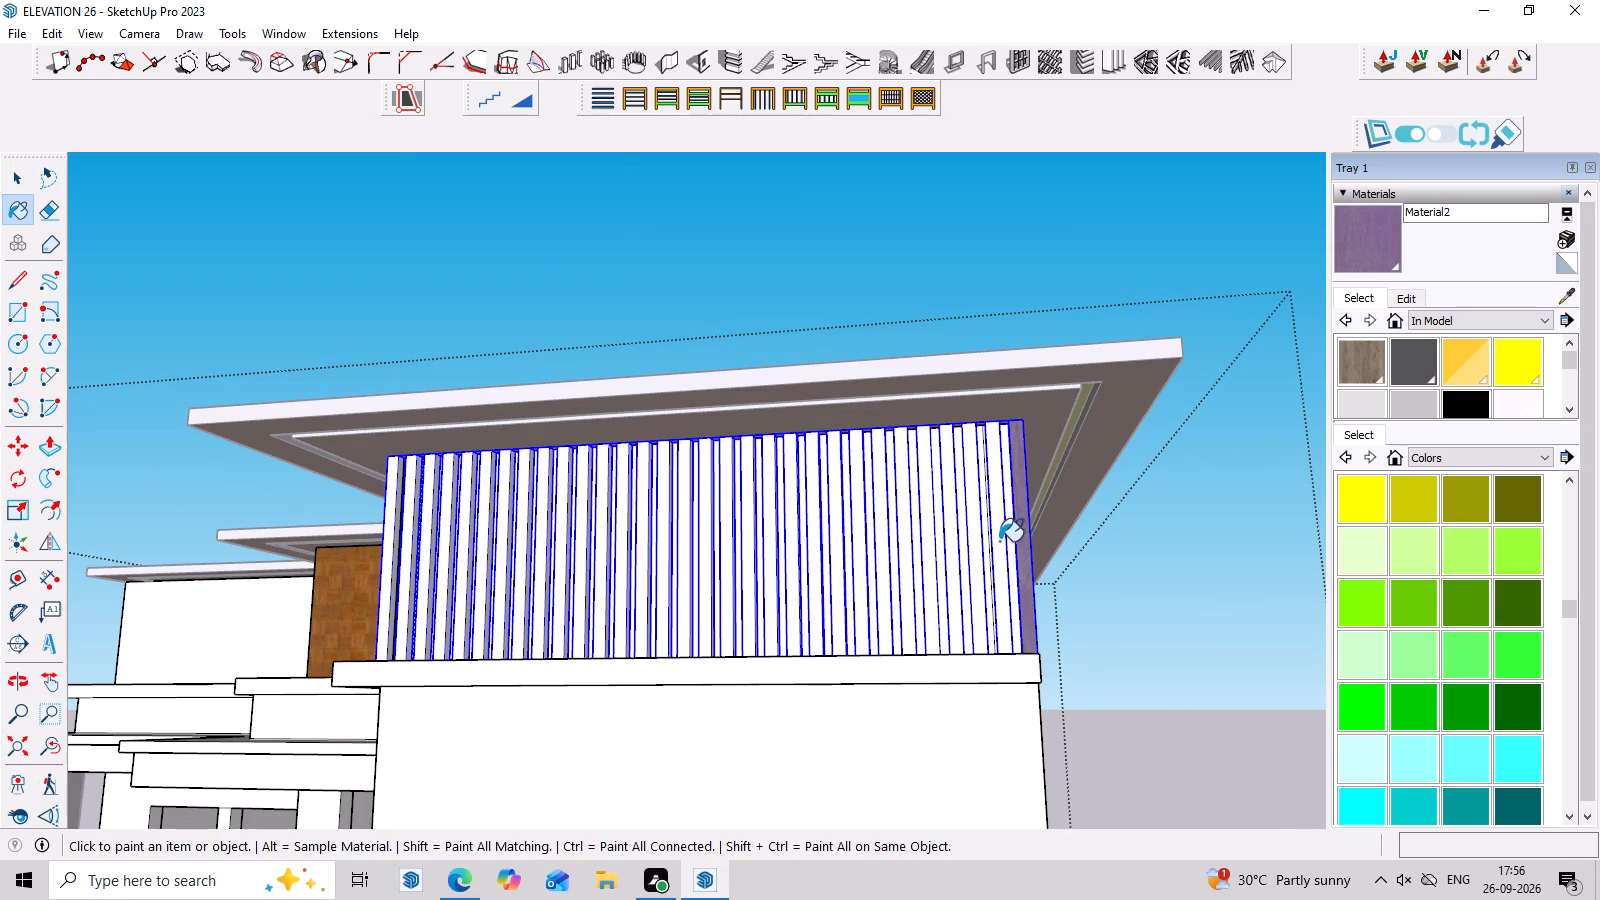
pyautogui.click(997, 543)
pyautogui.scroll(-7, 1002, 545)
pyautogui.moveTo(1012, 553); pyautogui.dragTo(1041, 676, button='middle')
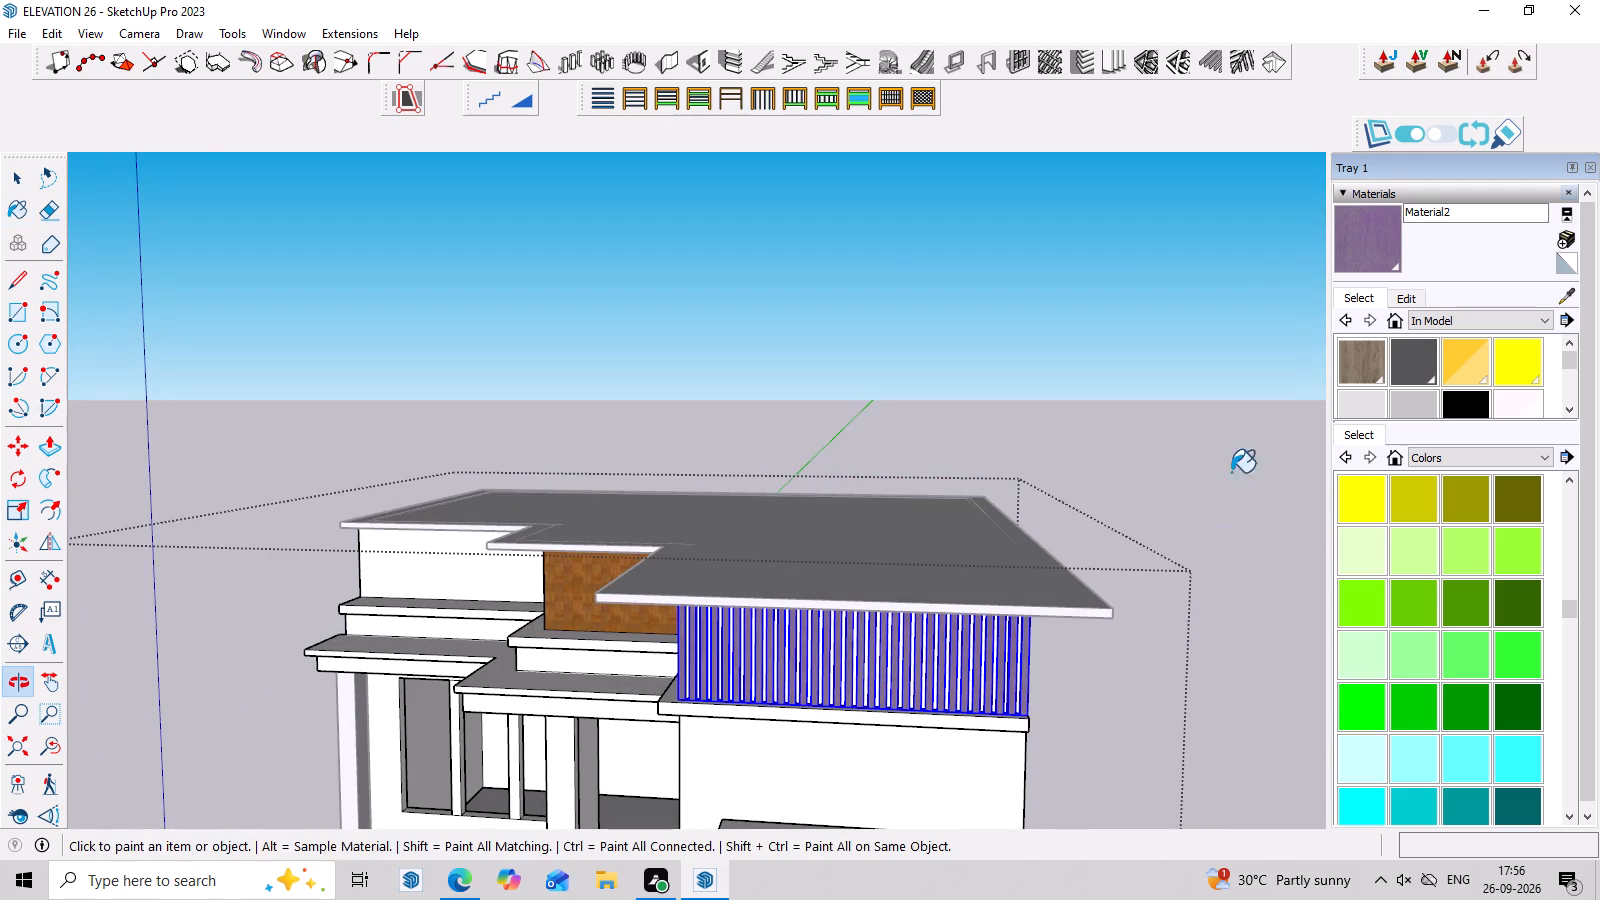
pyautogui.press('space')
pyautogui.click(1167, 400)
pyautogui.scroll(3, 1190, 487)
pyautogui.scroll(-7, 1176, 434)
pyautogui.moveTo(1118, 480); pyautogui.dragTo(1126, 422, button='middle')
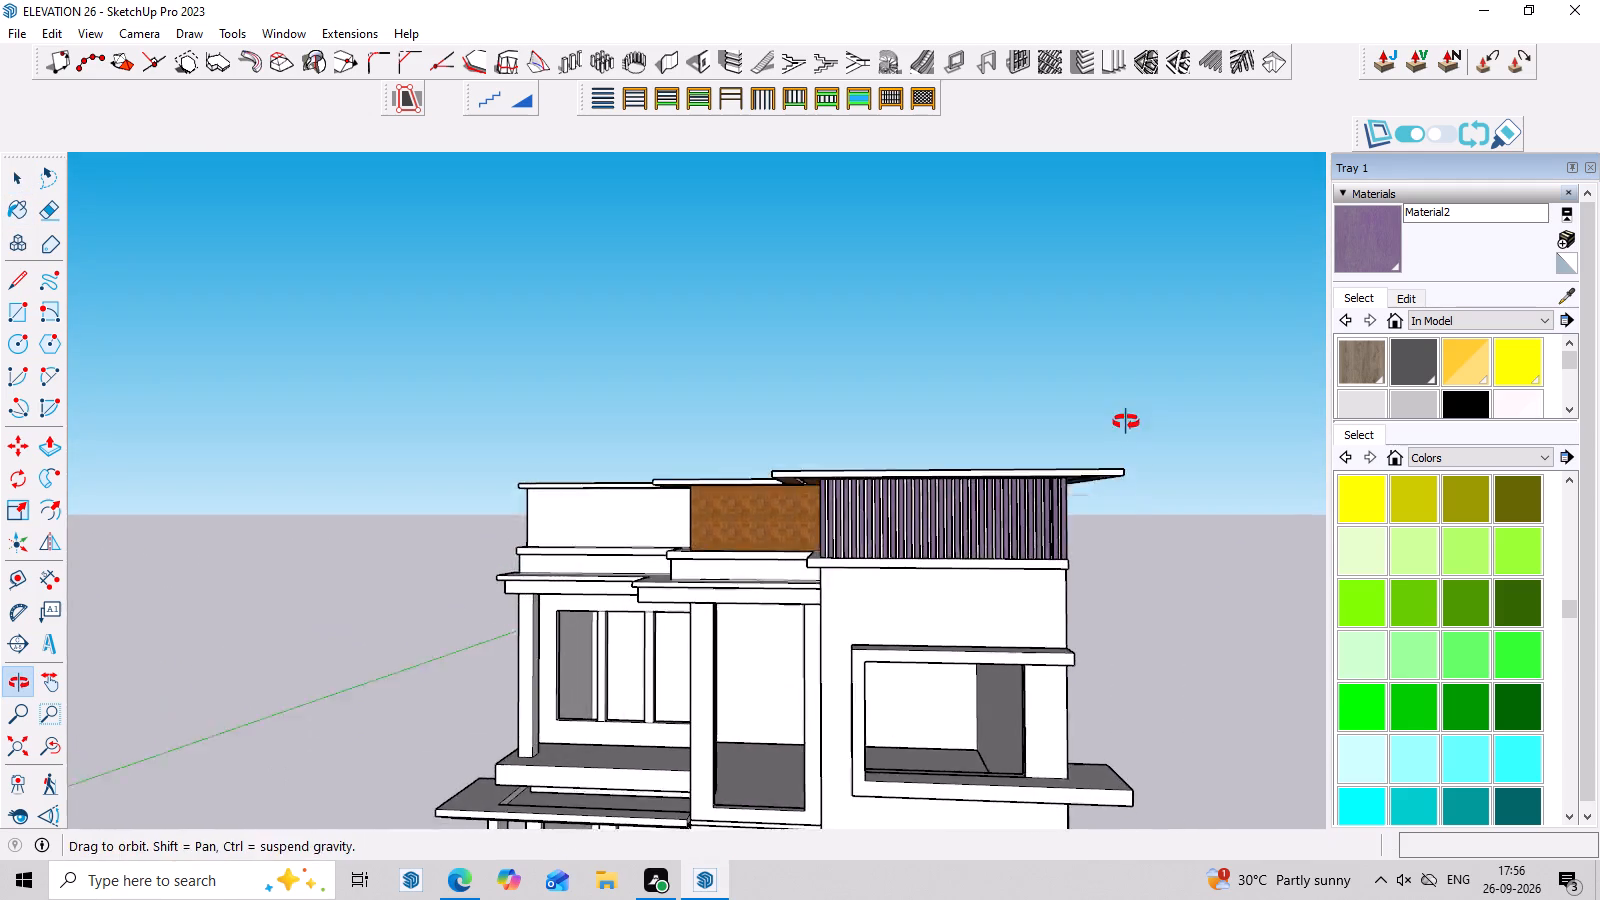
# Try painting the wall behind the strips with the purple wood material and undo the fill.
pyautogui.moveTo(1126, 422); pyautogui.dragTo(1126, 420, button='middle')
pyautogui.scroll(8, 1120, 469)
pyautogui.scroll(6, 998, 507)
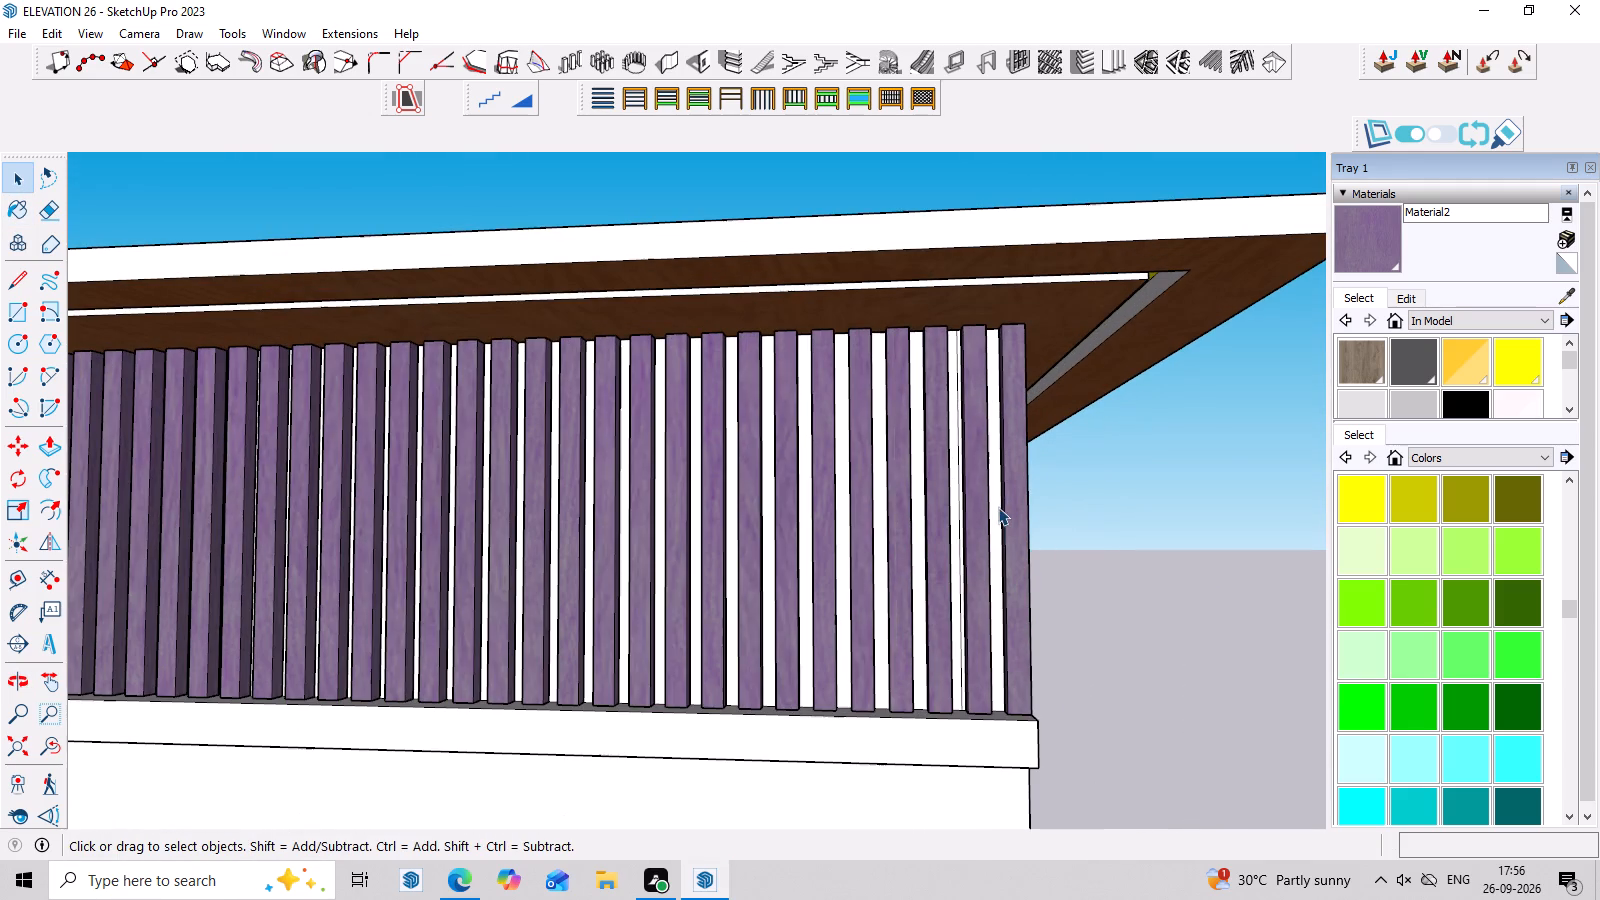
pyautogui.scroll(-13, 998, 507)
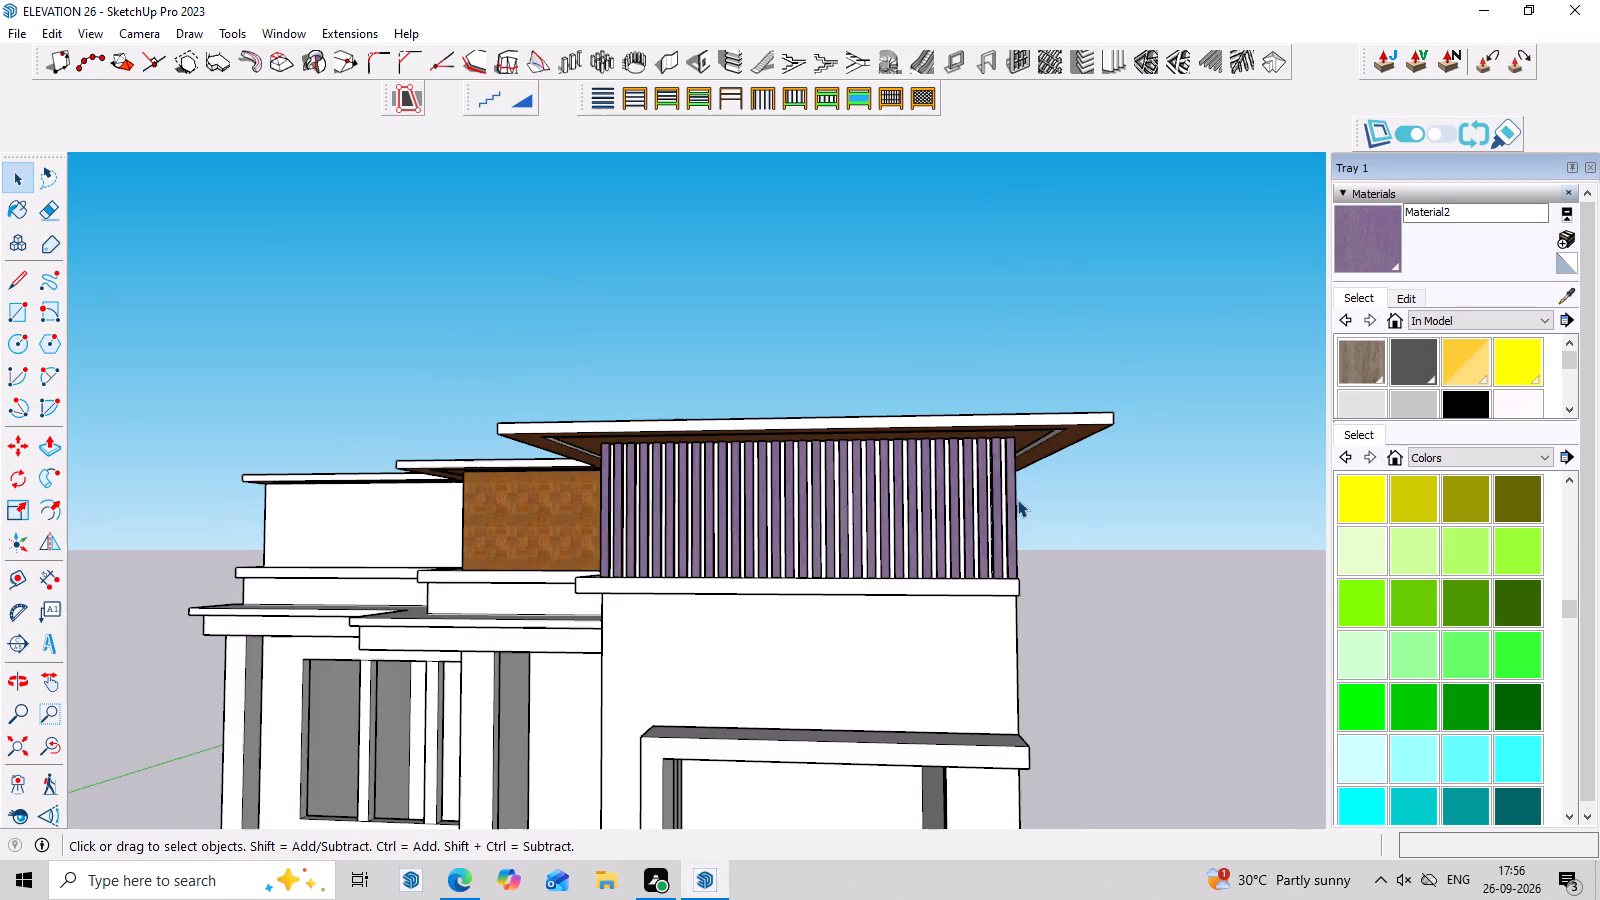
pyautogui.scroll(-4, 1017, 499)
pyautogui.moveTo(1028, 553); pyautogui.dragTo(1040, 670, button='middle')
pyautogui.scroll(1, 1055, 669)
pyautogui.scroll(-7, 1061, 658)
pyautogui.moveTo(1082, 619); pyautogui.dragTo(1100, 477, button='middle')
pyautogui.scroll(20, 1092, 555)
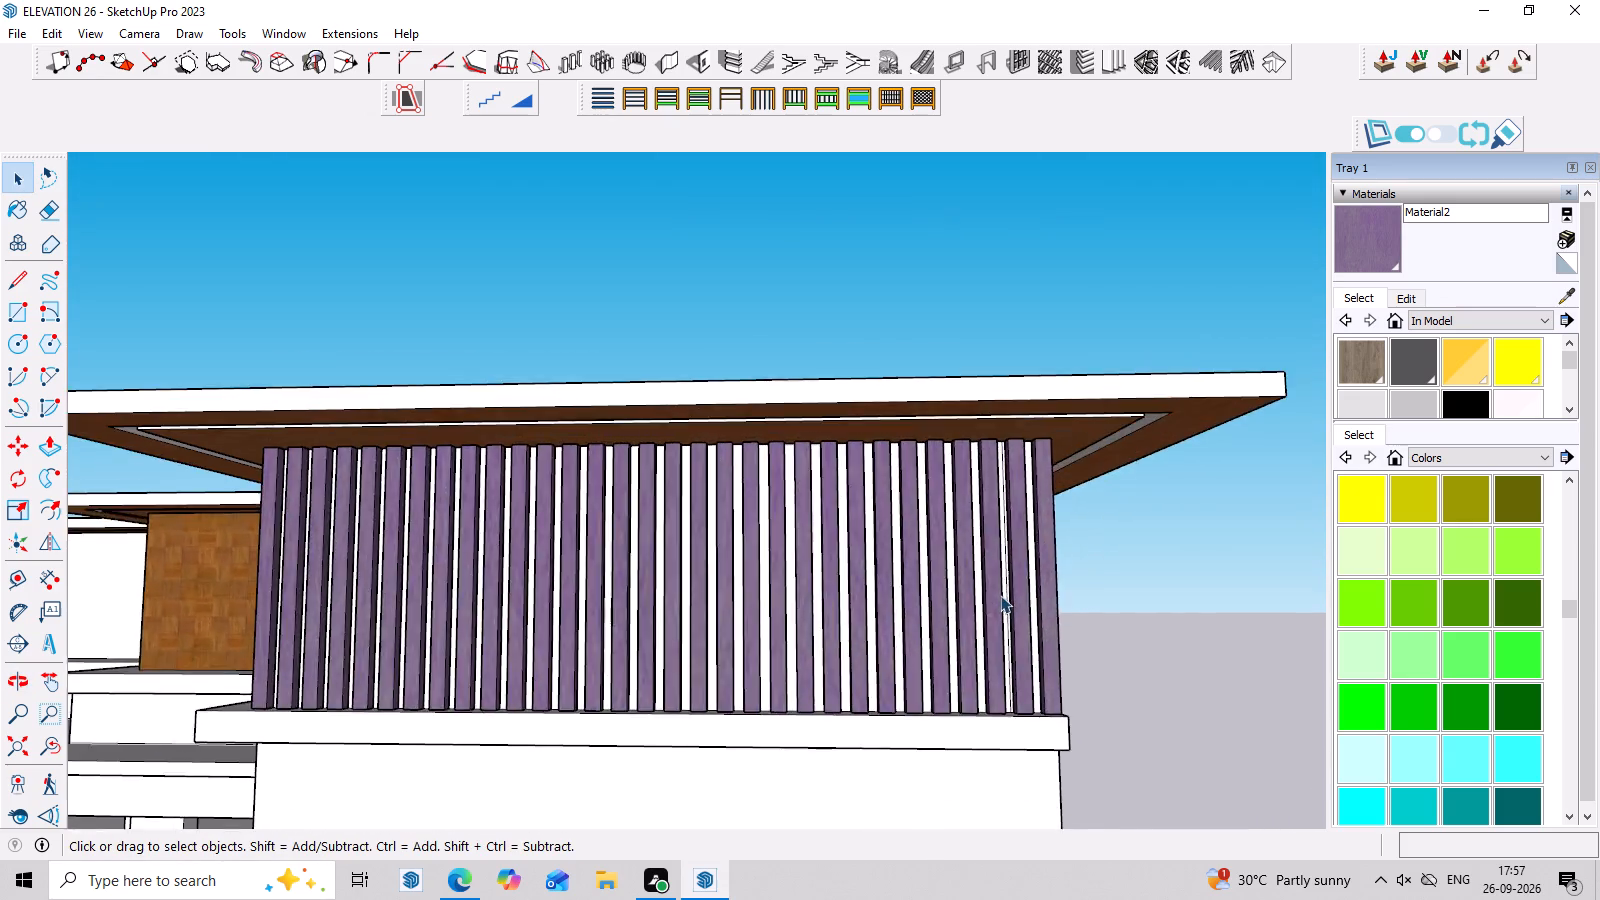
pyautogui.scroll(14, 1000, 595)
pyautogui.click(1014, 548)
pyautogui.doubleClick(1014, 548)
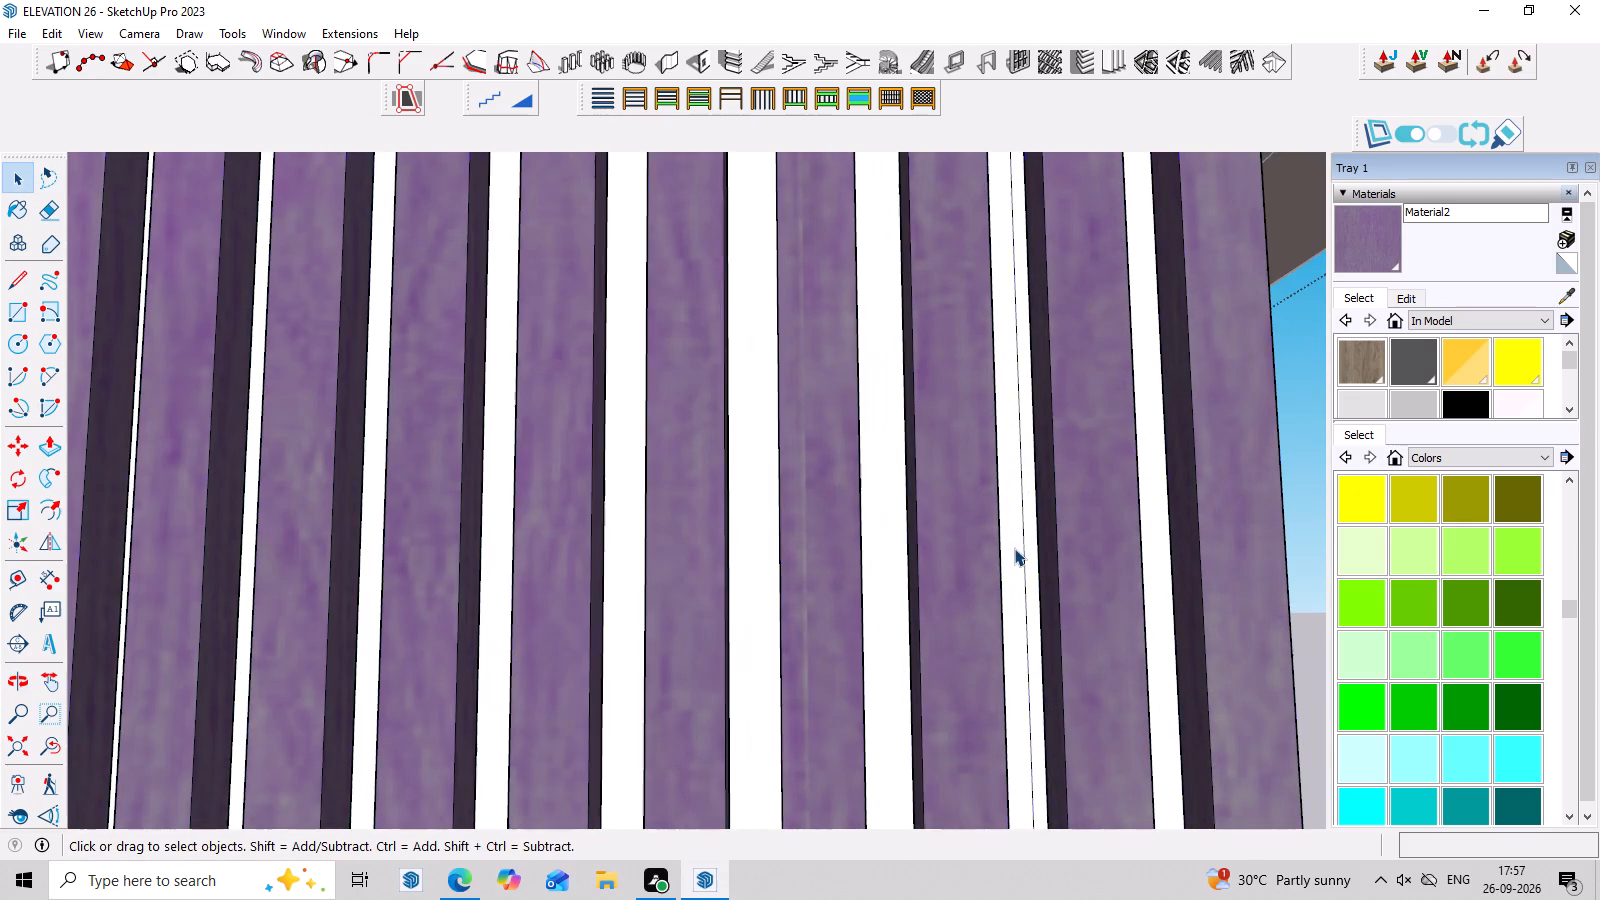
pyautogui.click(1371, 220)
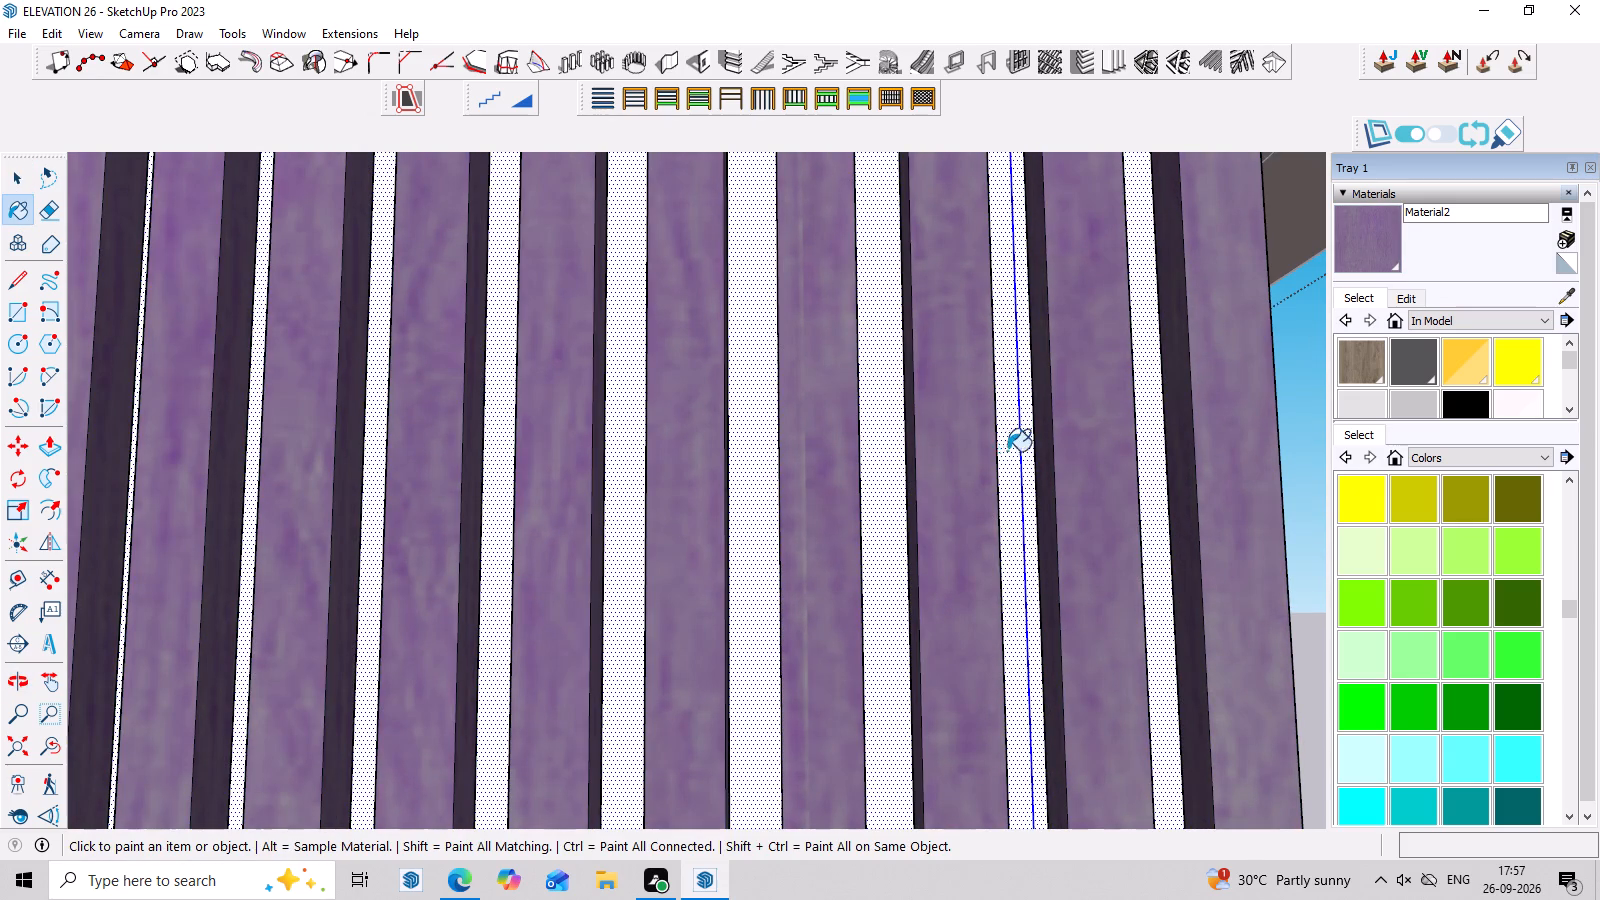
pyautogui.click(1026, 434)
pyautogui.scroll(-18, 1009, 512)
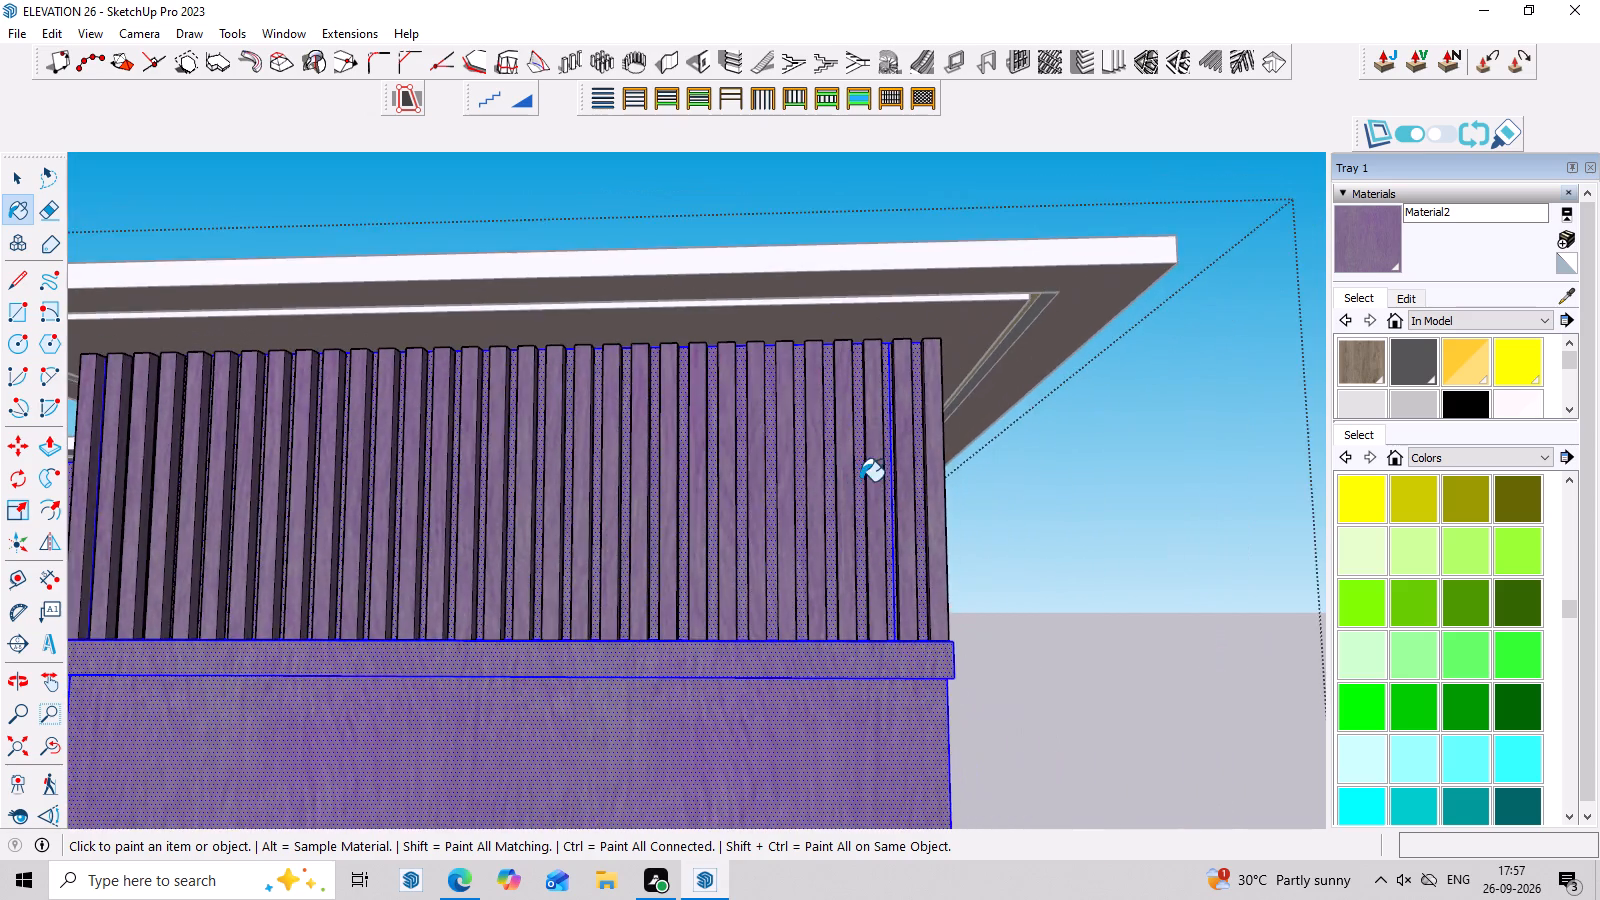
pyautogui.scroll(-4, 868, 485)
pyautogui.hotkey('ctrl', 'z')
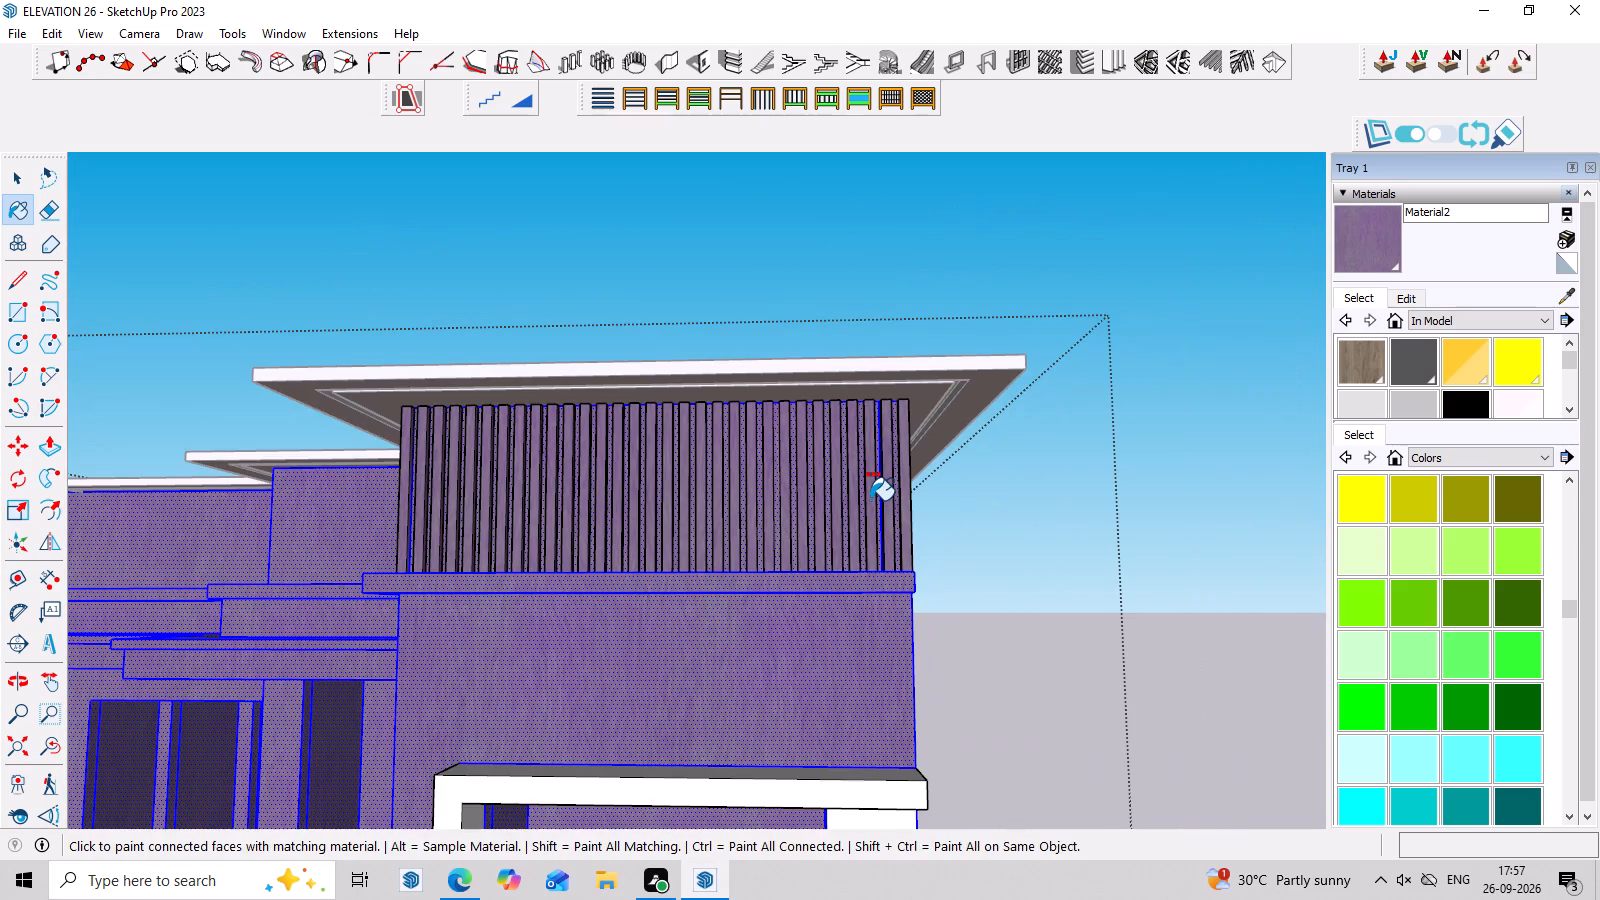
# Paint the wall face behind the strips and the narrow face beside the last strip with the purple wood material, and leave the group.
pyautogui.scroll(8, 870, 500)
pyautogui.press('space')
pyautogui.scroll(2, 890, 478)
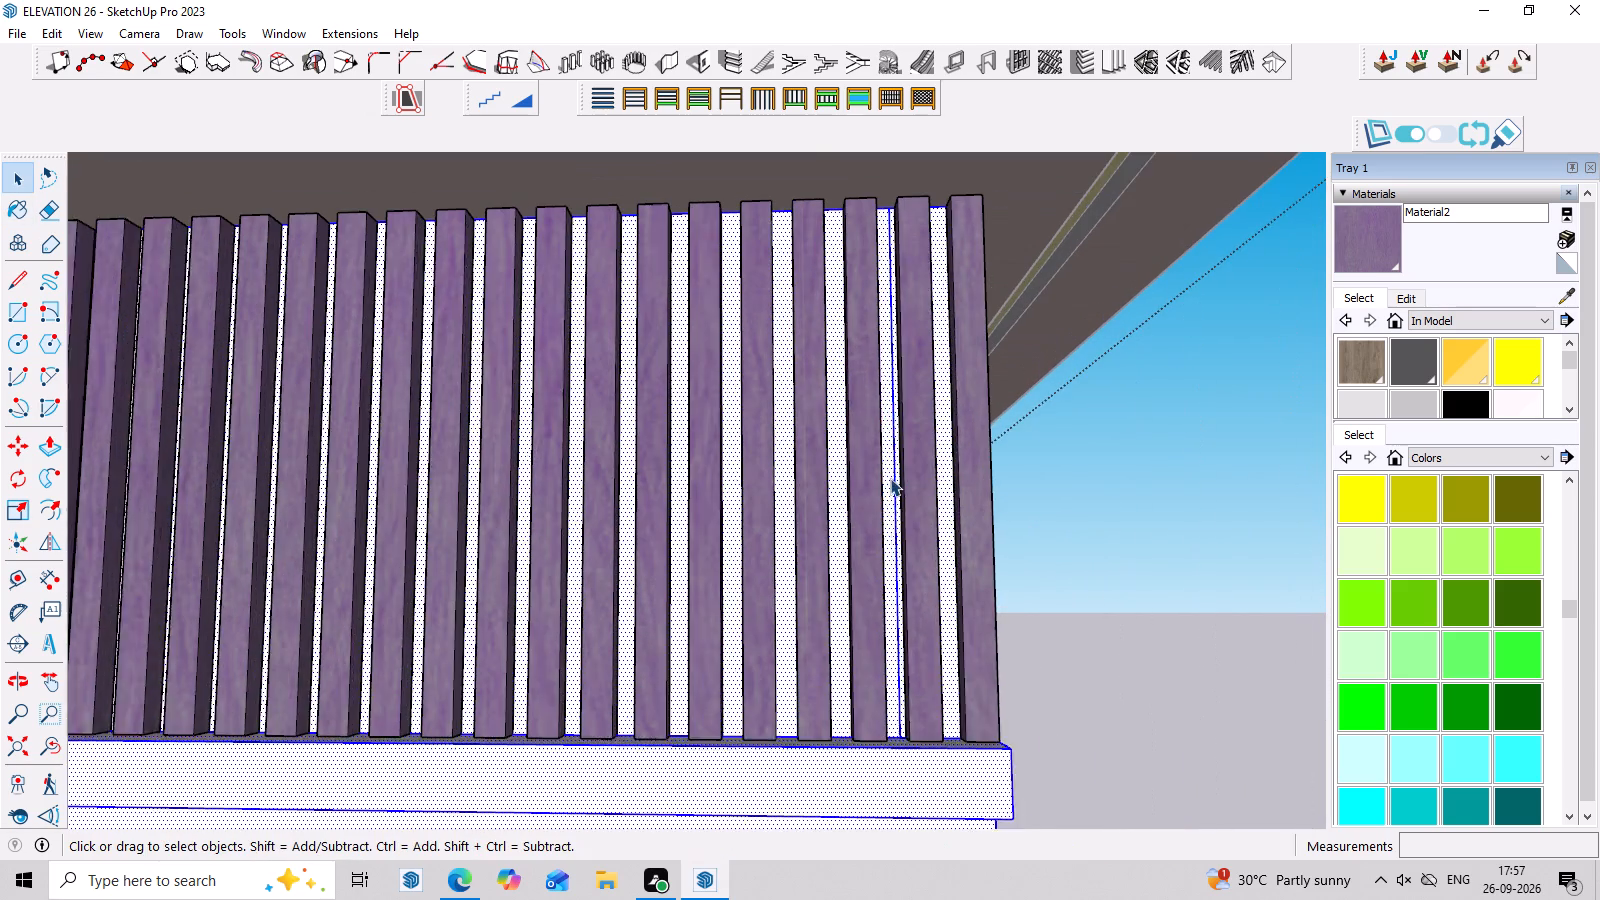
pyautogui.scroll(2, 890, 478)
pyautogui.doubleClick(890, 478)
pyautogui.click(1381, 242)
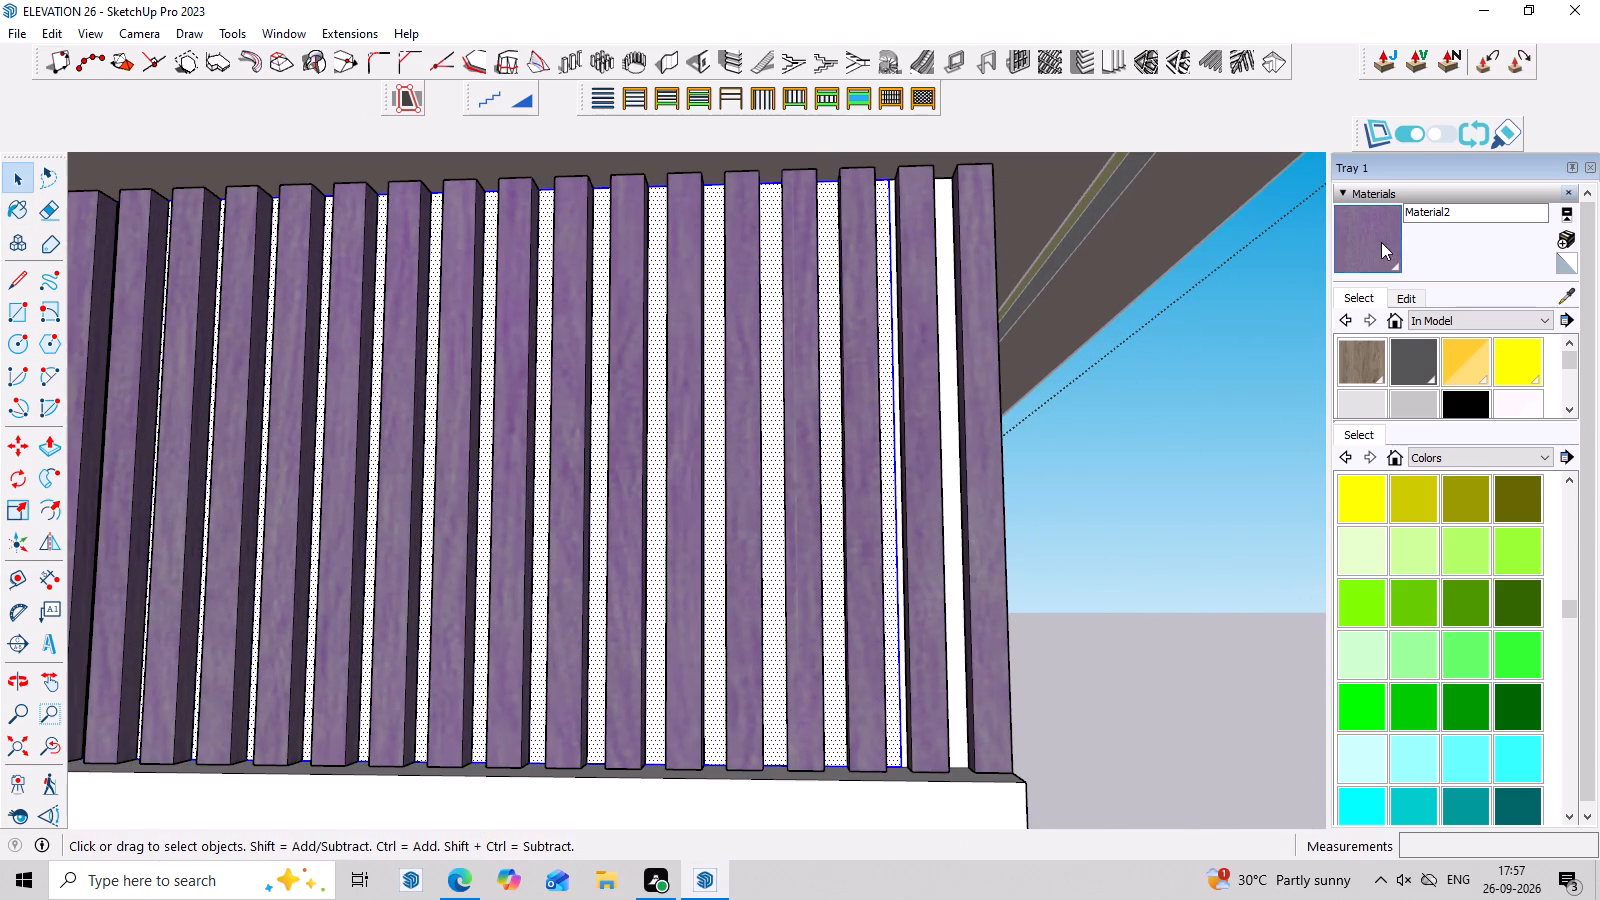
pyautogui.click(884, 457)
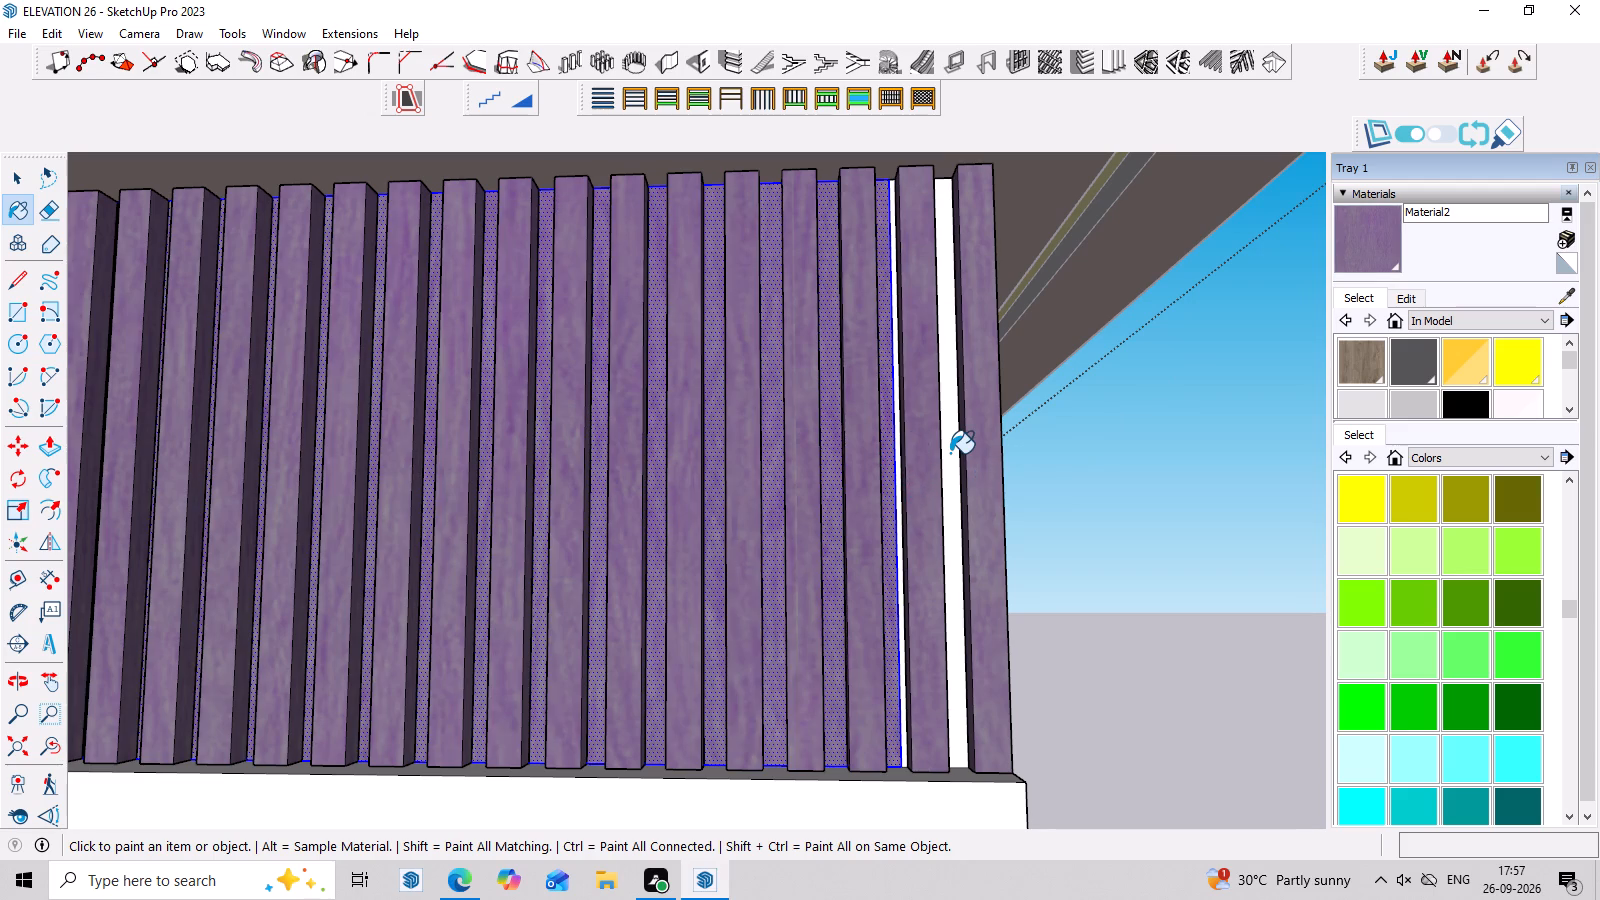
pyautogui.click(950, 453)
pyautogui.scroll(-16, 938, 476)
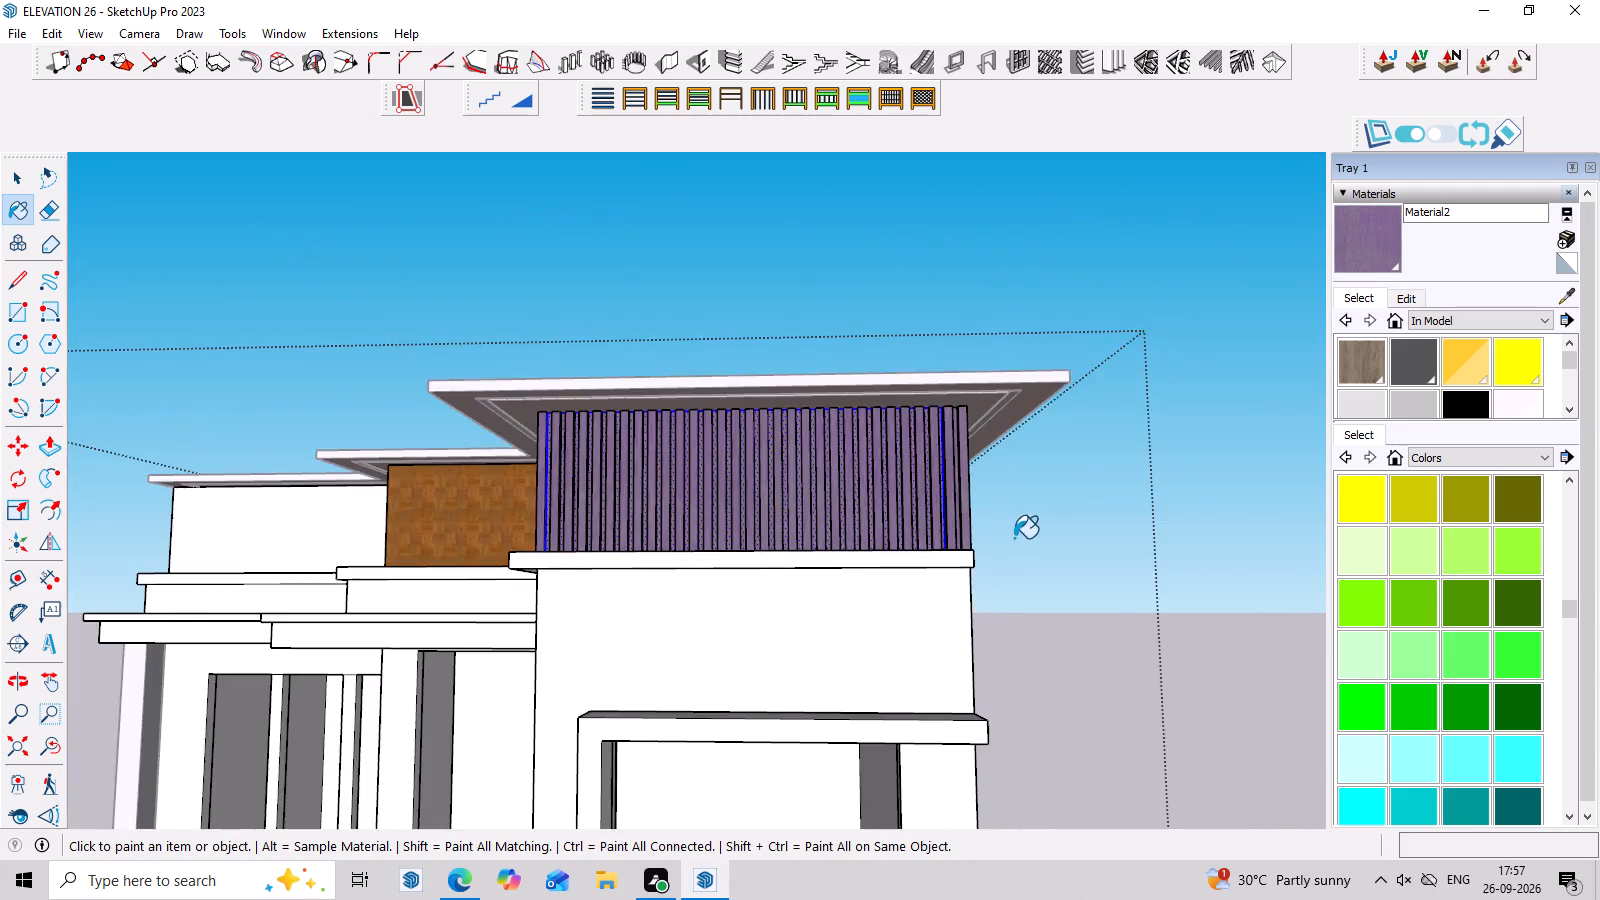
pyautogui.scroll(-2, 1014, 538)
pyautogui.moveTo(1038, 561); pyautogui.dragTo(1039, 626, button='middle')
pyautogui.press('space')
pyautogui.click(1170, 451)
# Open the upper-floor group for editing and select the front wall face around the projecting window below the strips.
pyautogui.scroll(3, 1172, 454)
pyautogui.scroll(-4, 1172, 454)
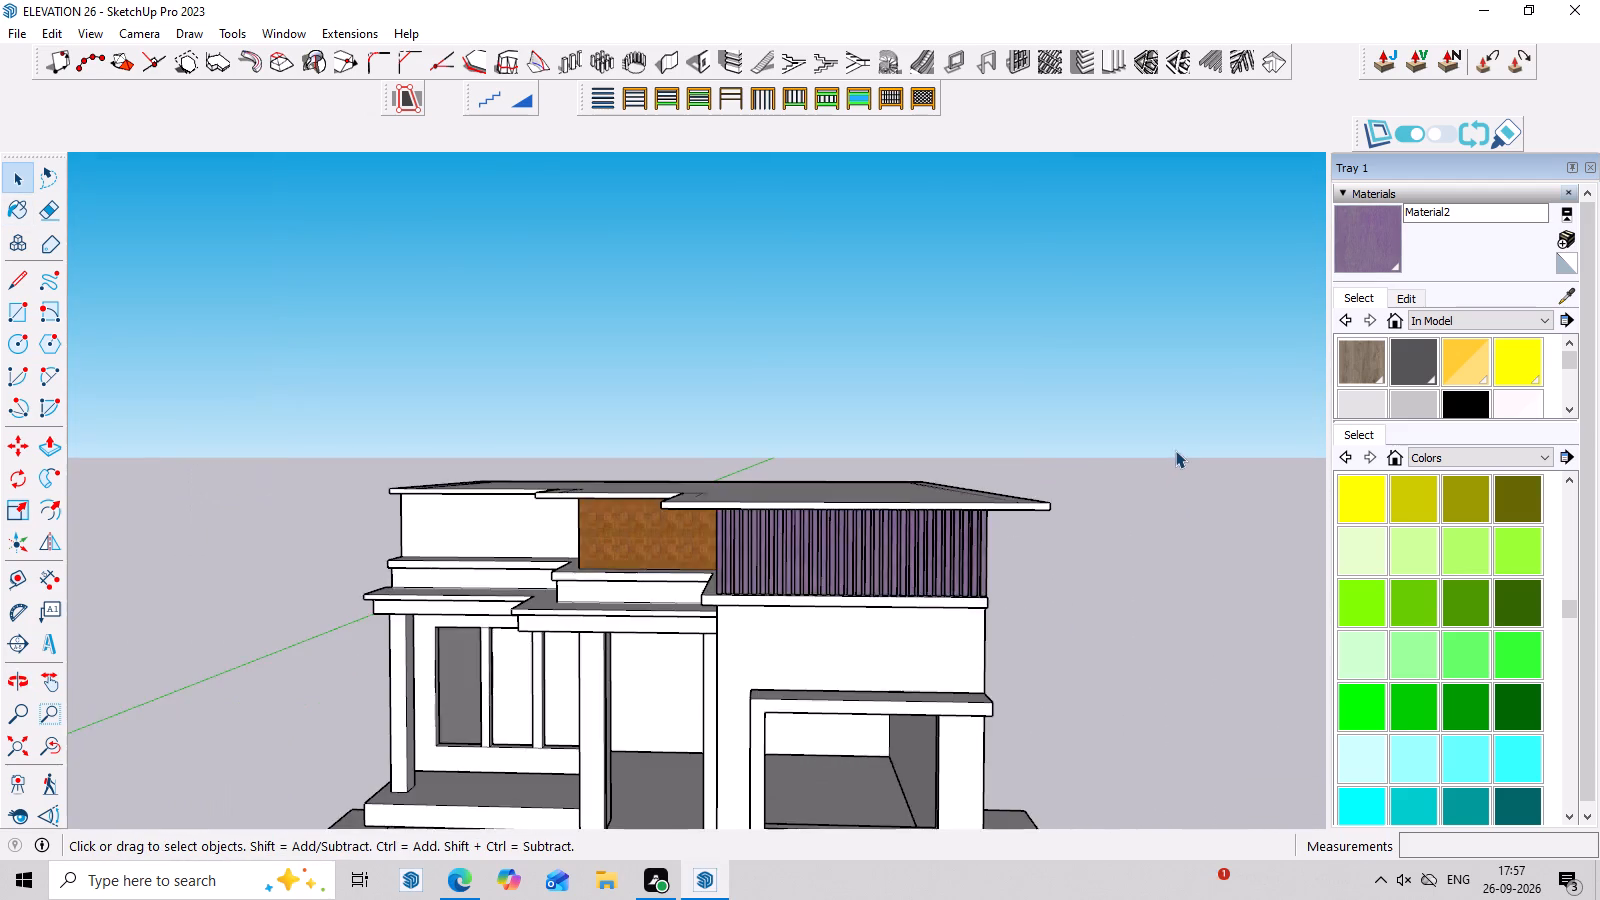
pyautogui.scroll(-3, 1175, 450)
pyautogui.moveTo(1171, 509); pyautogui.dragTo(1100, 484, button='middle')
pyautogui.scroll(-6, 1098, 512)
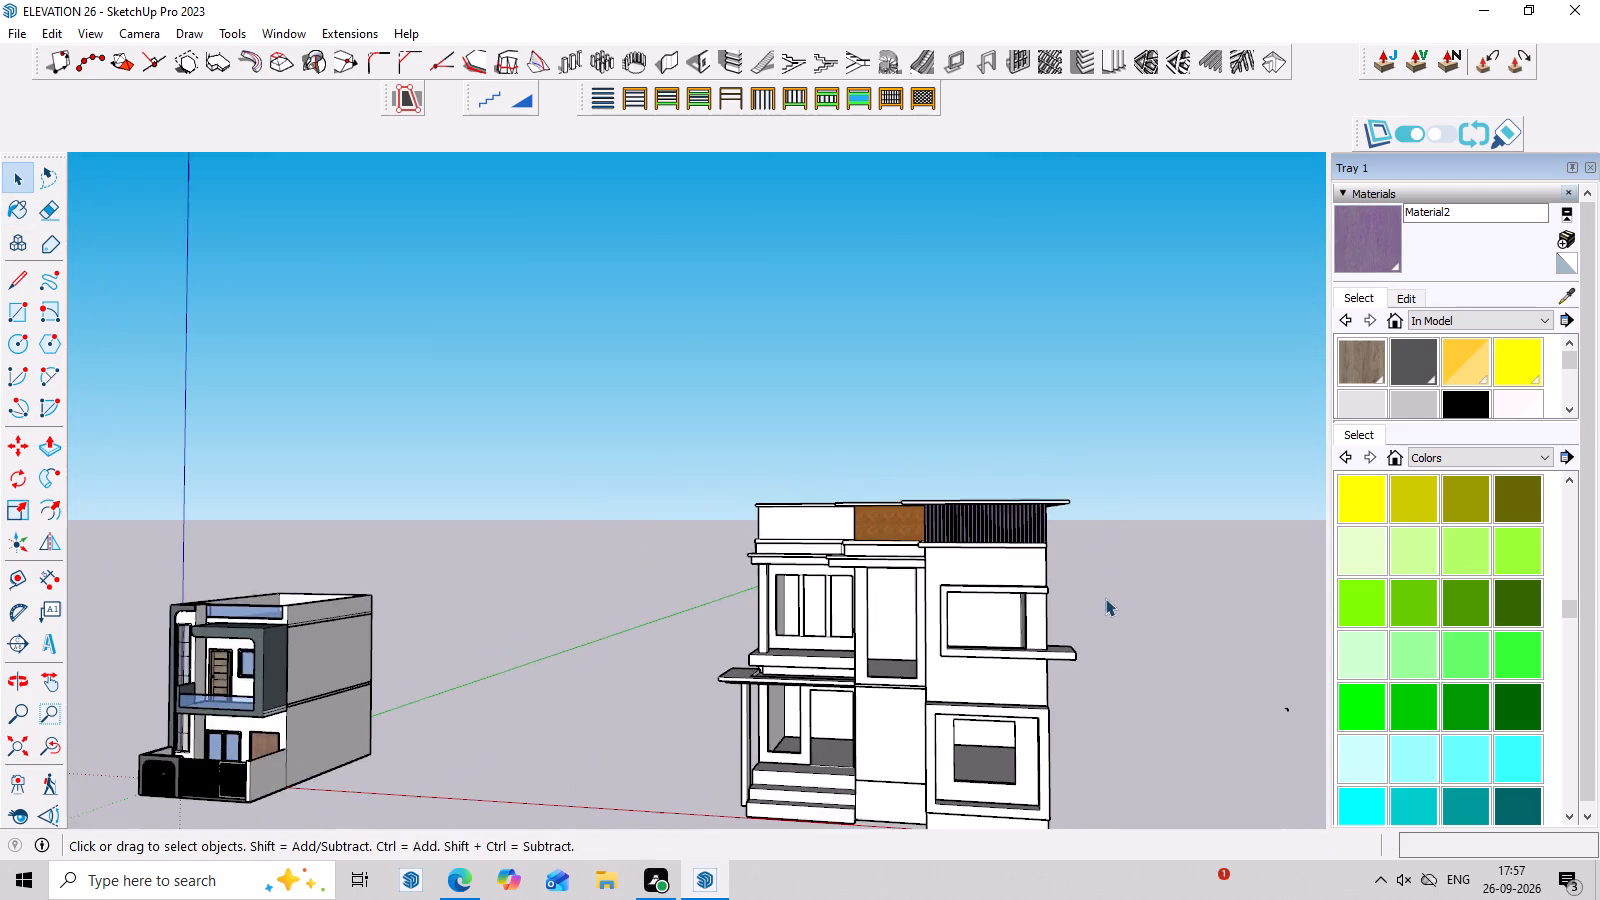
pyautogui.scroll(3, 1106, 651)
pyautogui.moveTo(1125, 681); pyautogui.dragTo(1171, 674, button='middle')
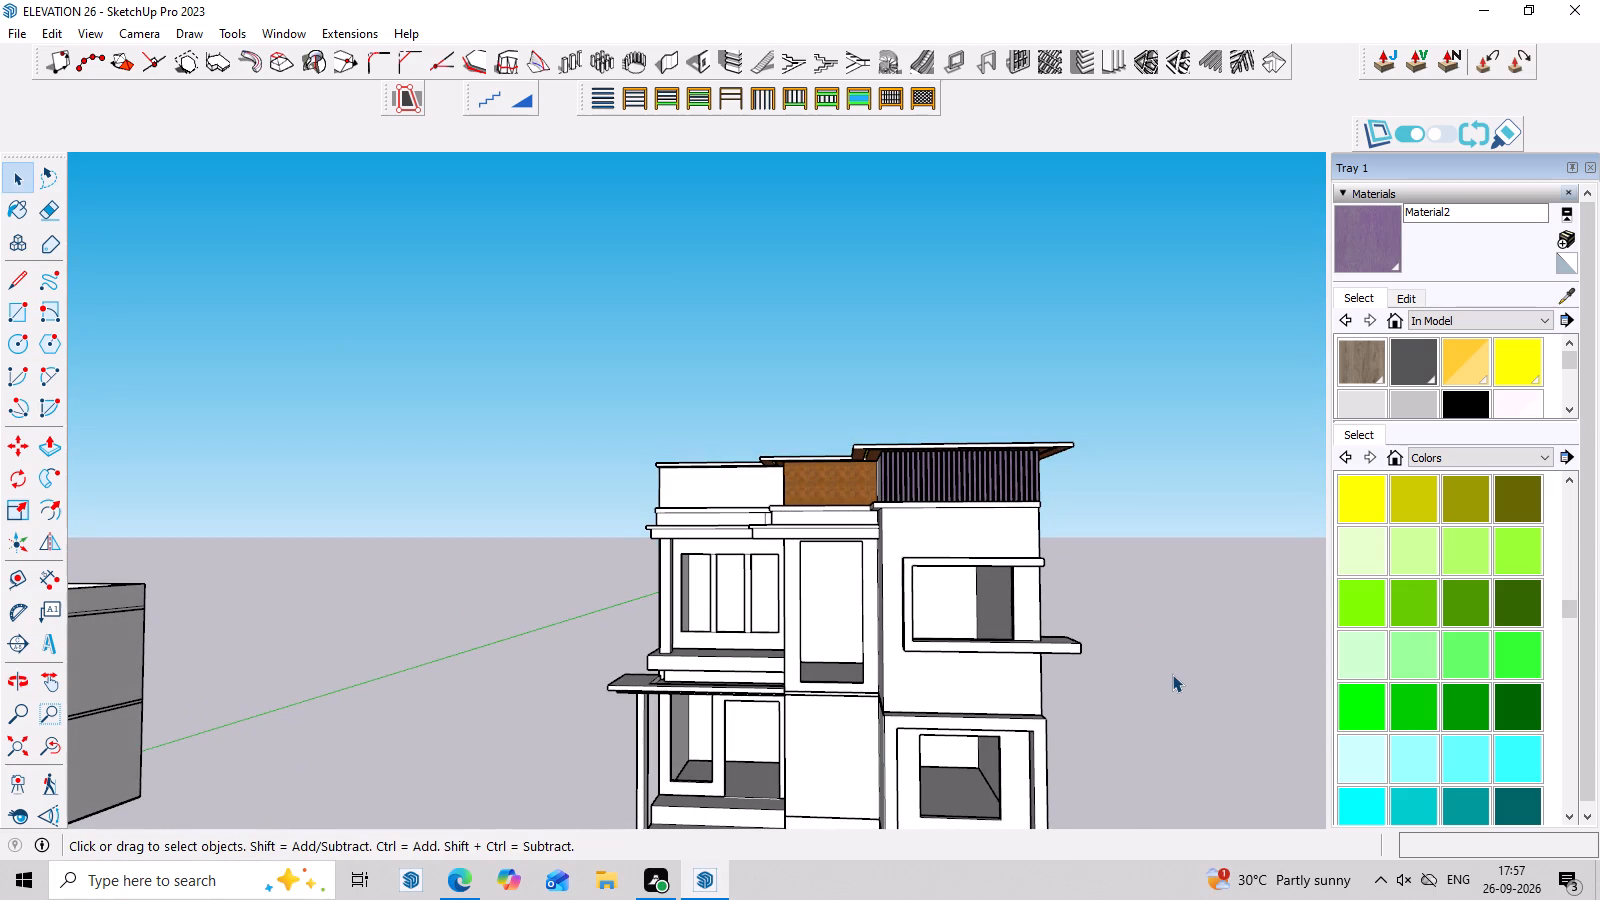
pyautogui.click(889, 626)
pyautogui.scroll(3, 914, 677)
pyautogui.click(914, 675)
pyautogui.click(914, 675)
pyautogui.click(914, 675)
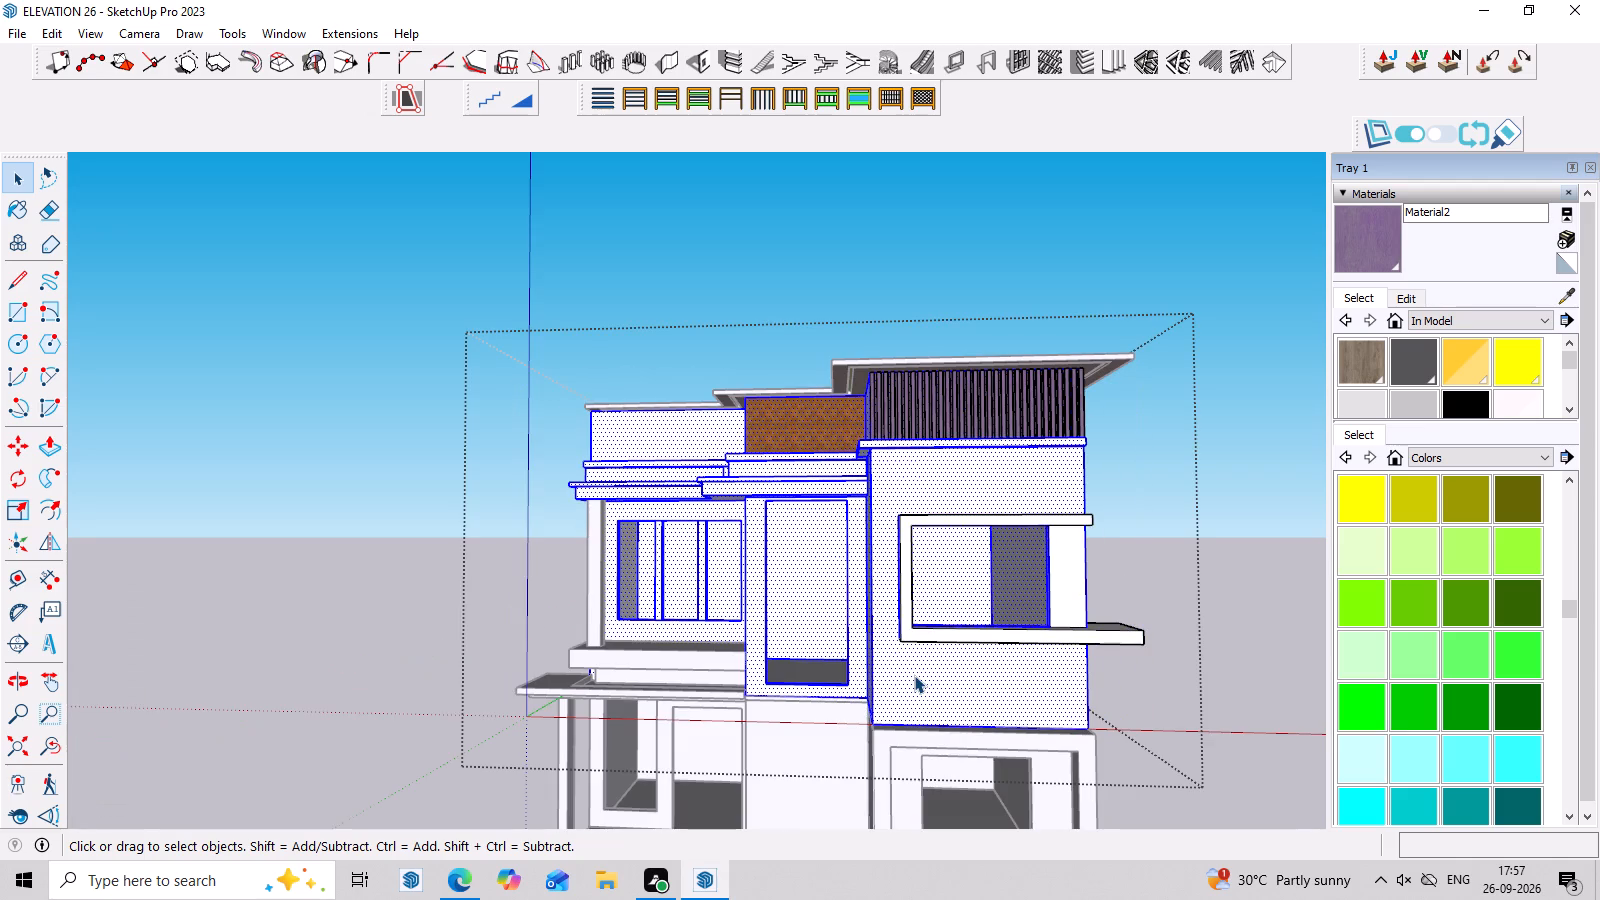
pyautogui.click(914, 675)
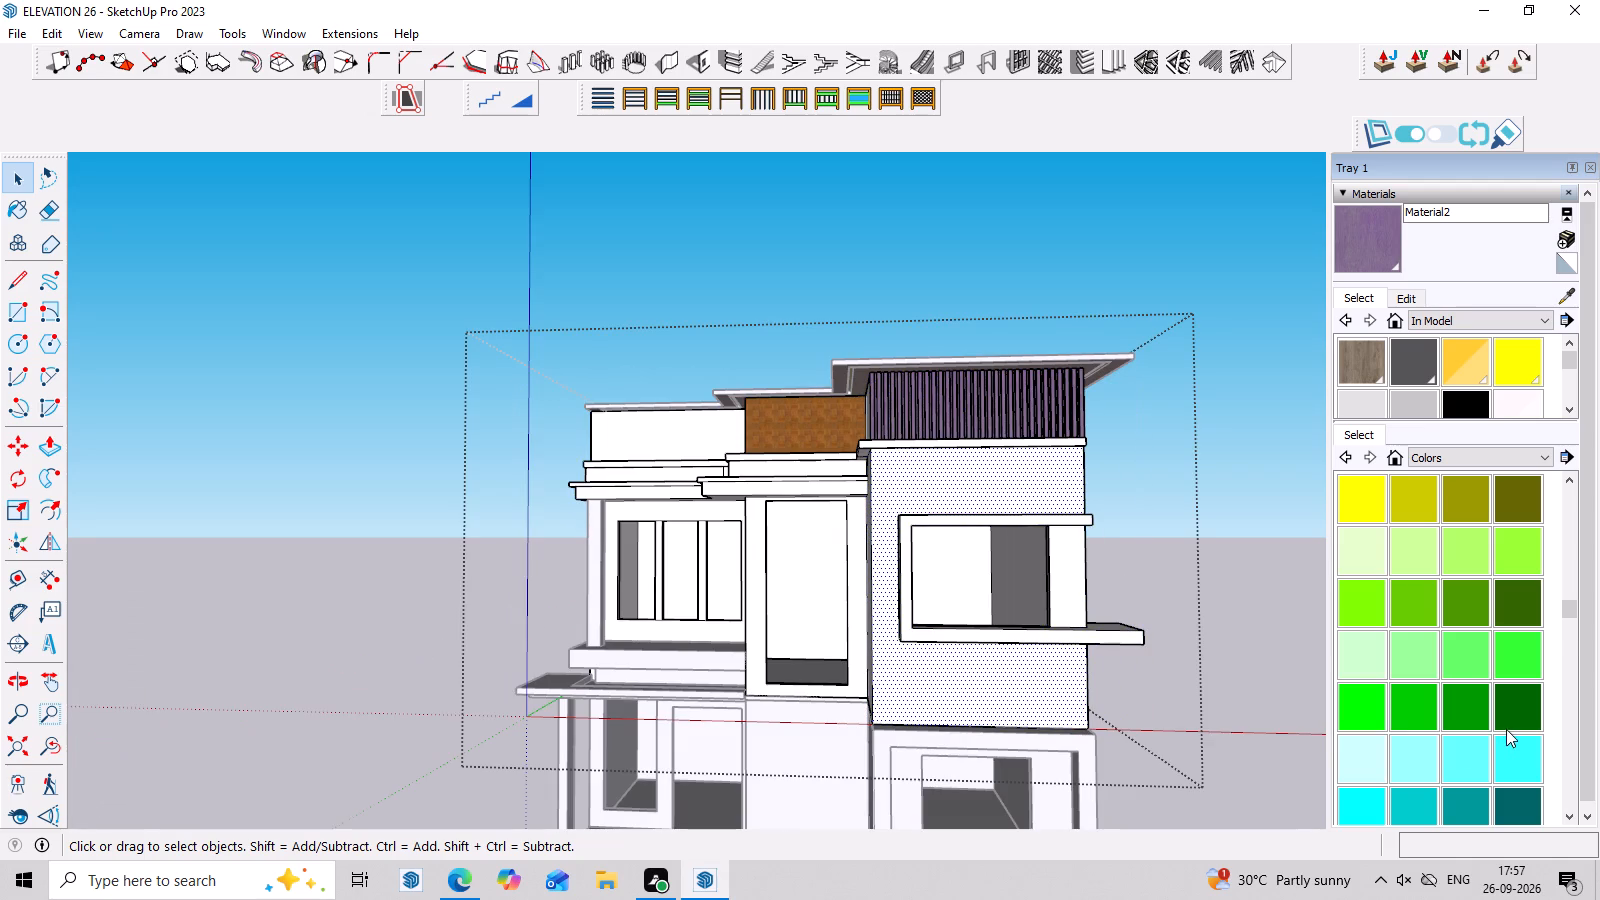
# Create a new untextured material starting from Heather_Hair, changing its colour to a bright, very pale blue.
pyautogui.scroll(-2, 1506, 728)
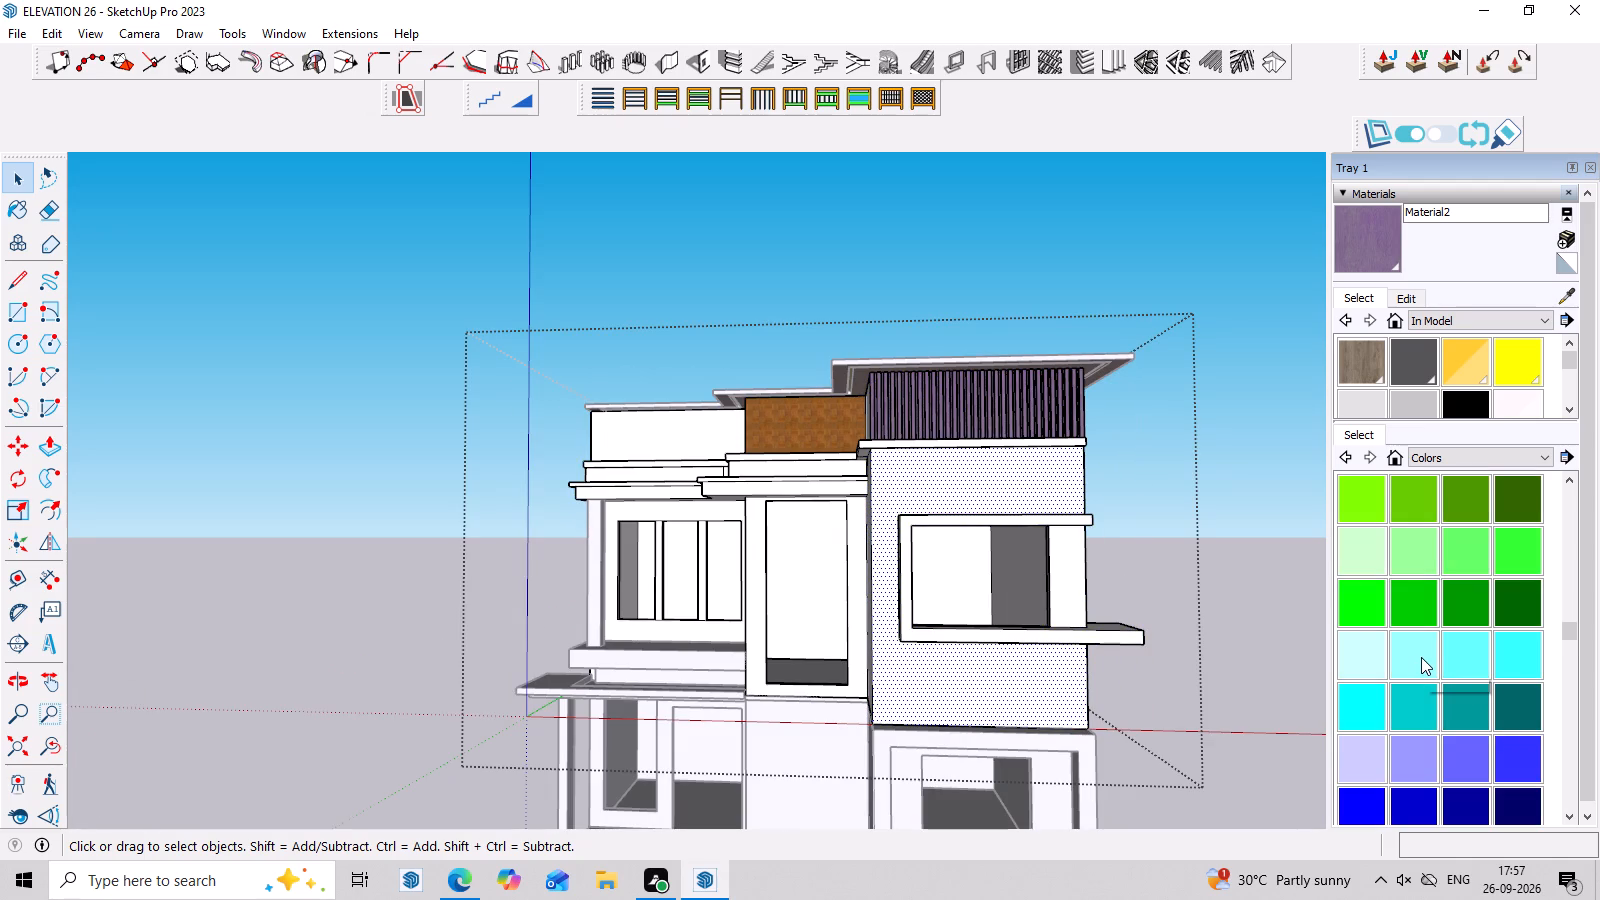
pyautogui.scroll(-2, 1421, 657)
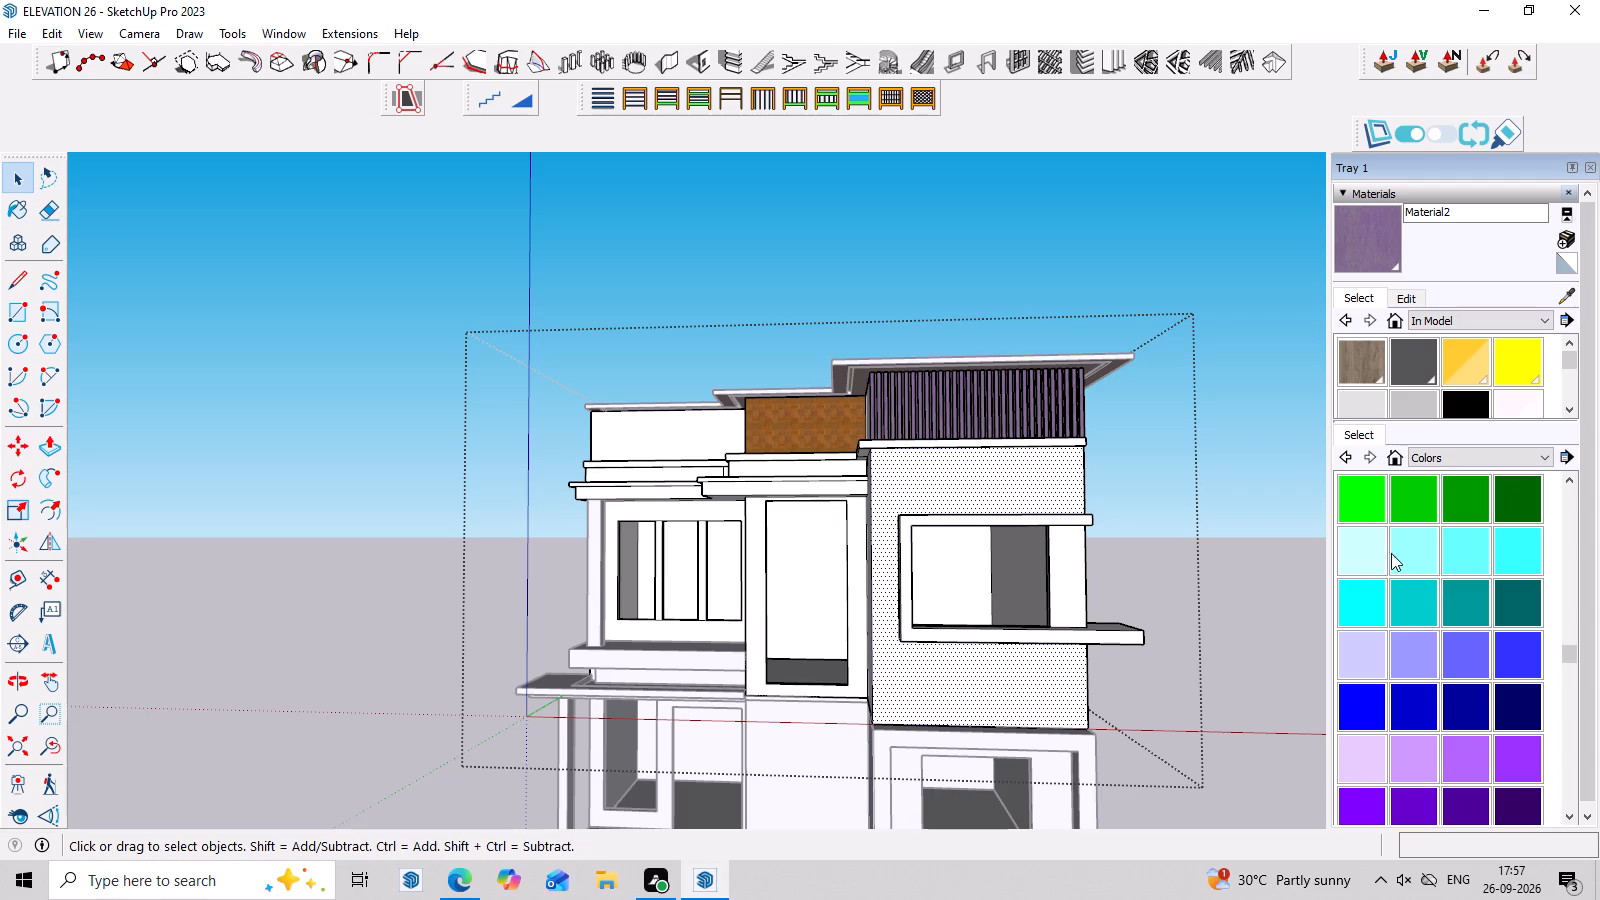
pyautogui.scroll(-3, 1444, 684)
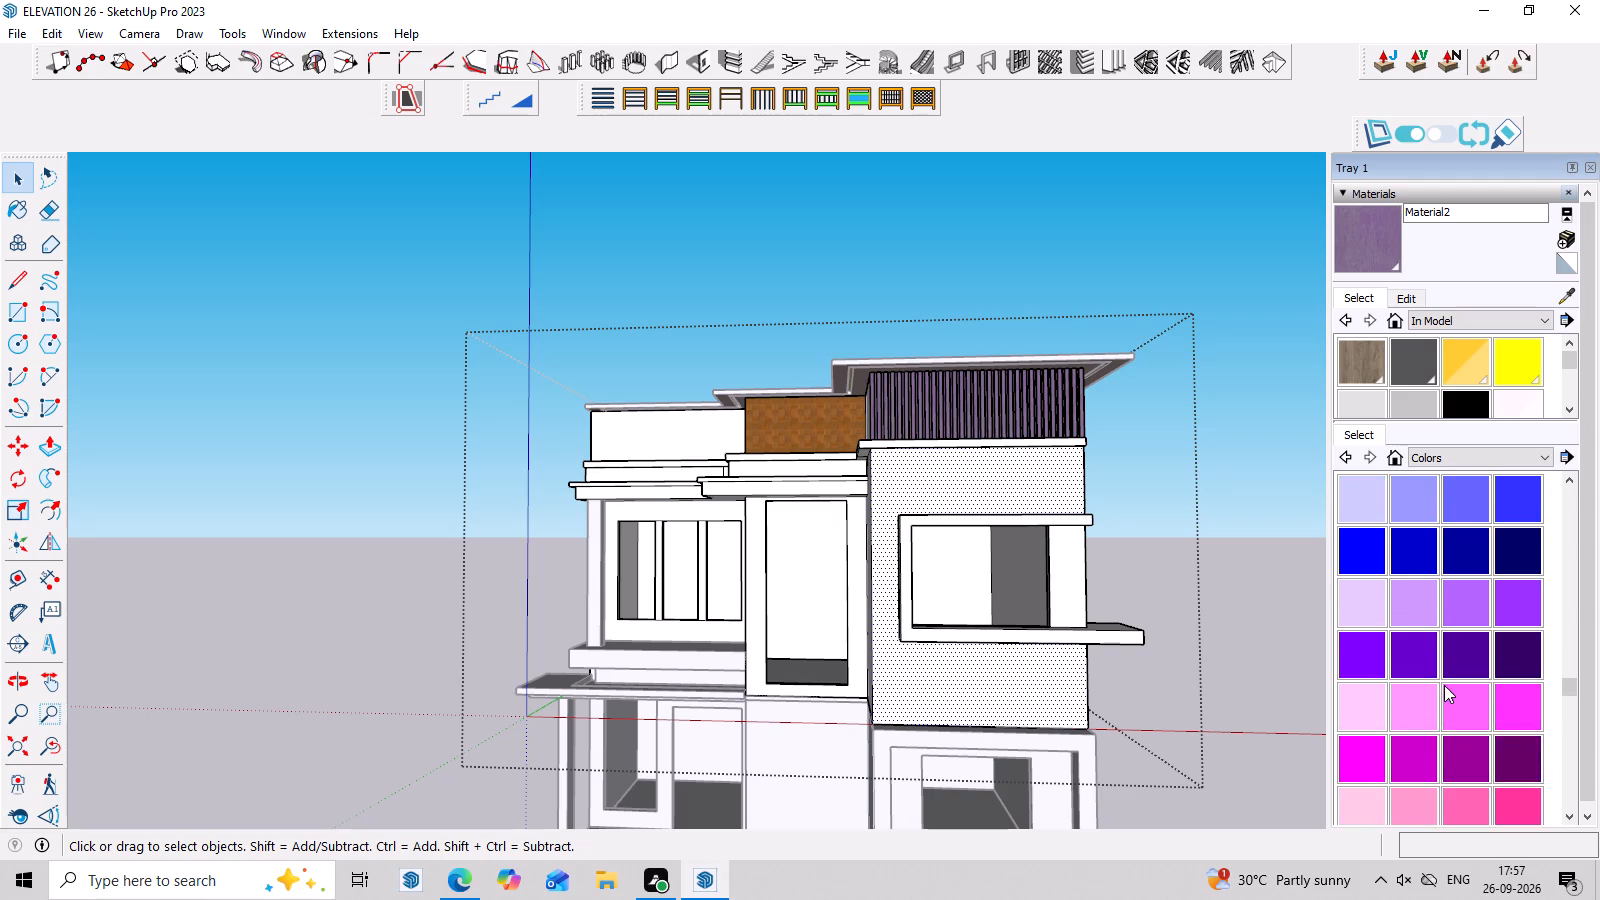
pyautogui.scroll(-2, 1444, 685)
pyautogui.scroll(-7, 1470, 384)
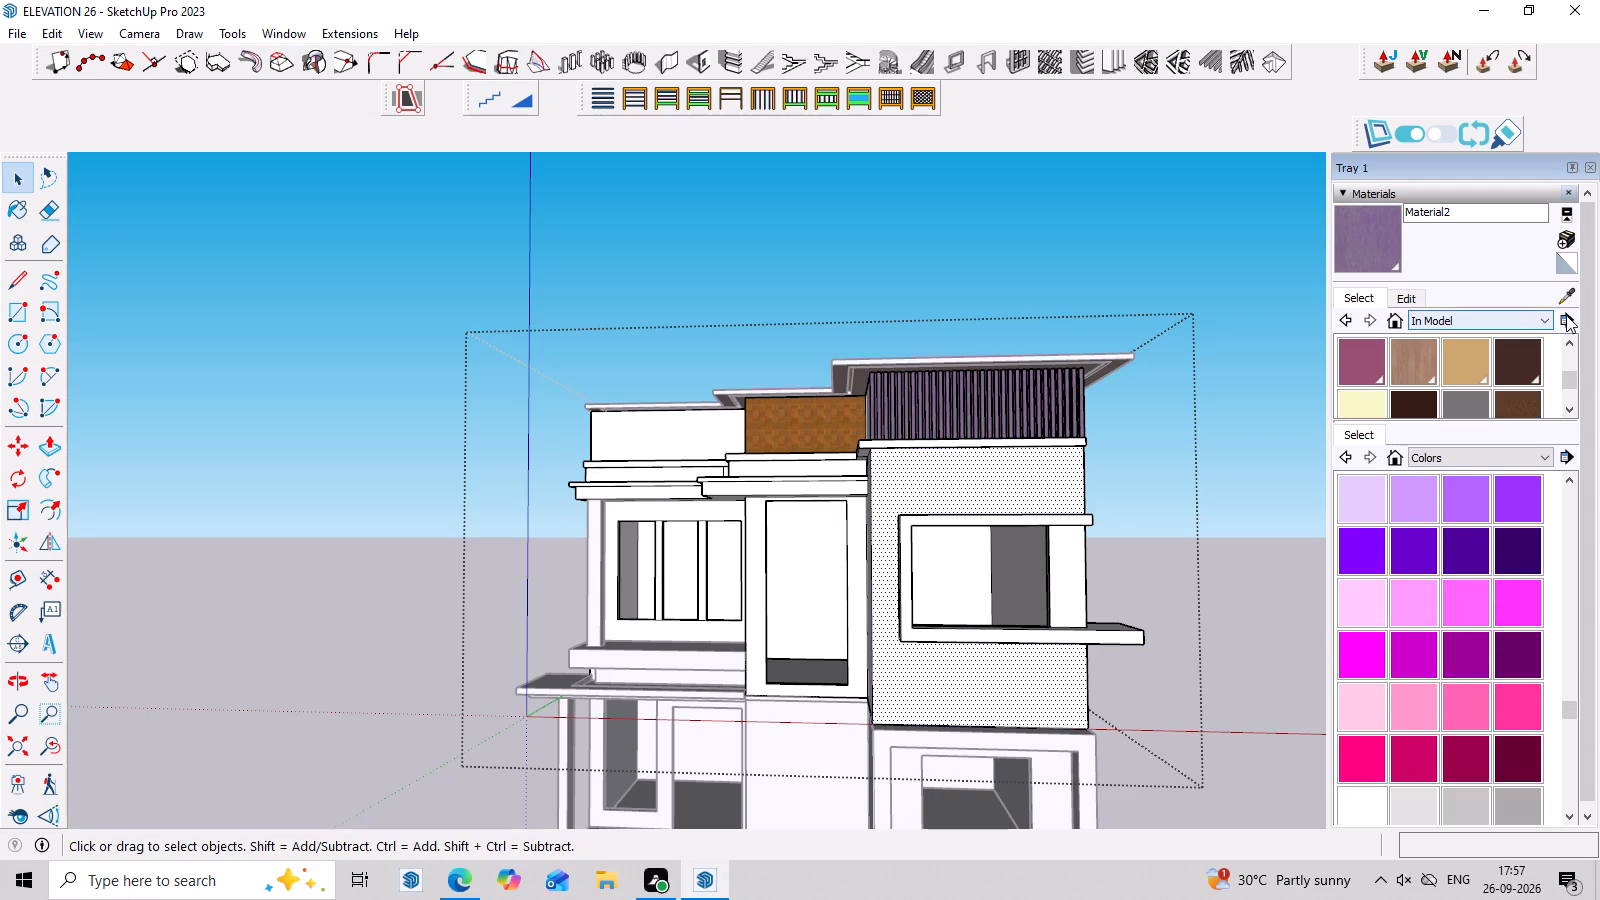
pyautogui.scroll(1, 1486, 379)
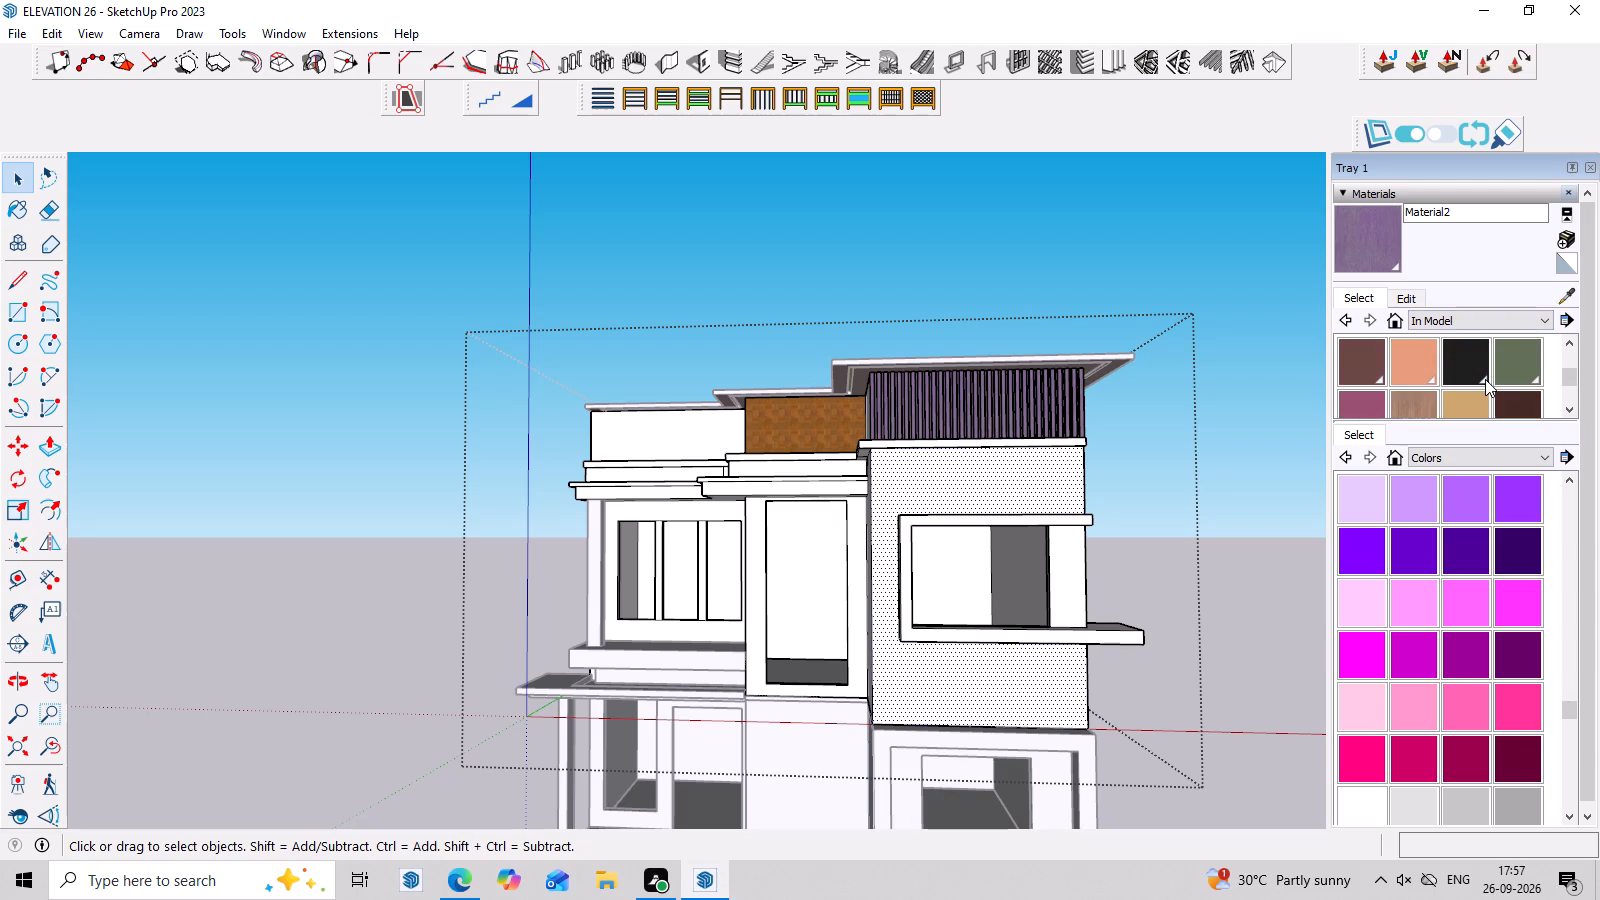
pyautogui.scroll(2, 1416, 383)
pyautogui.click(1413, 369)
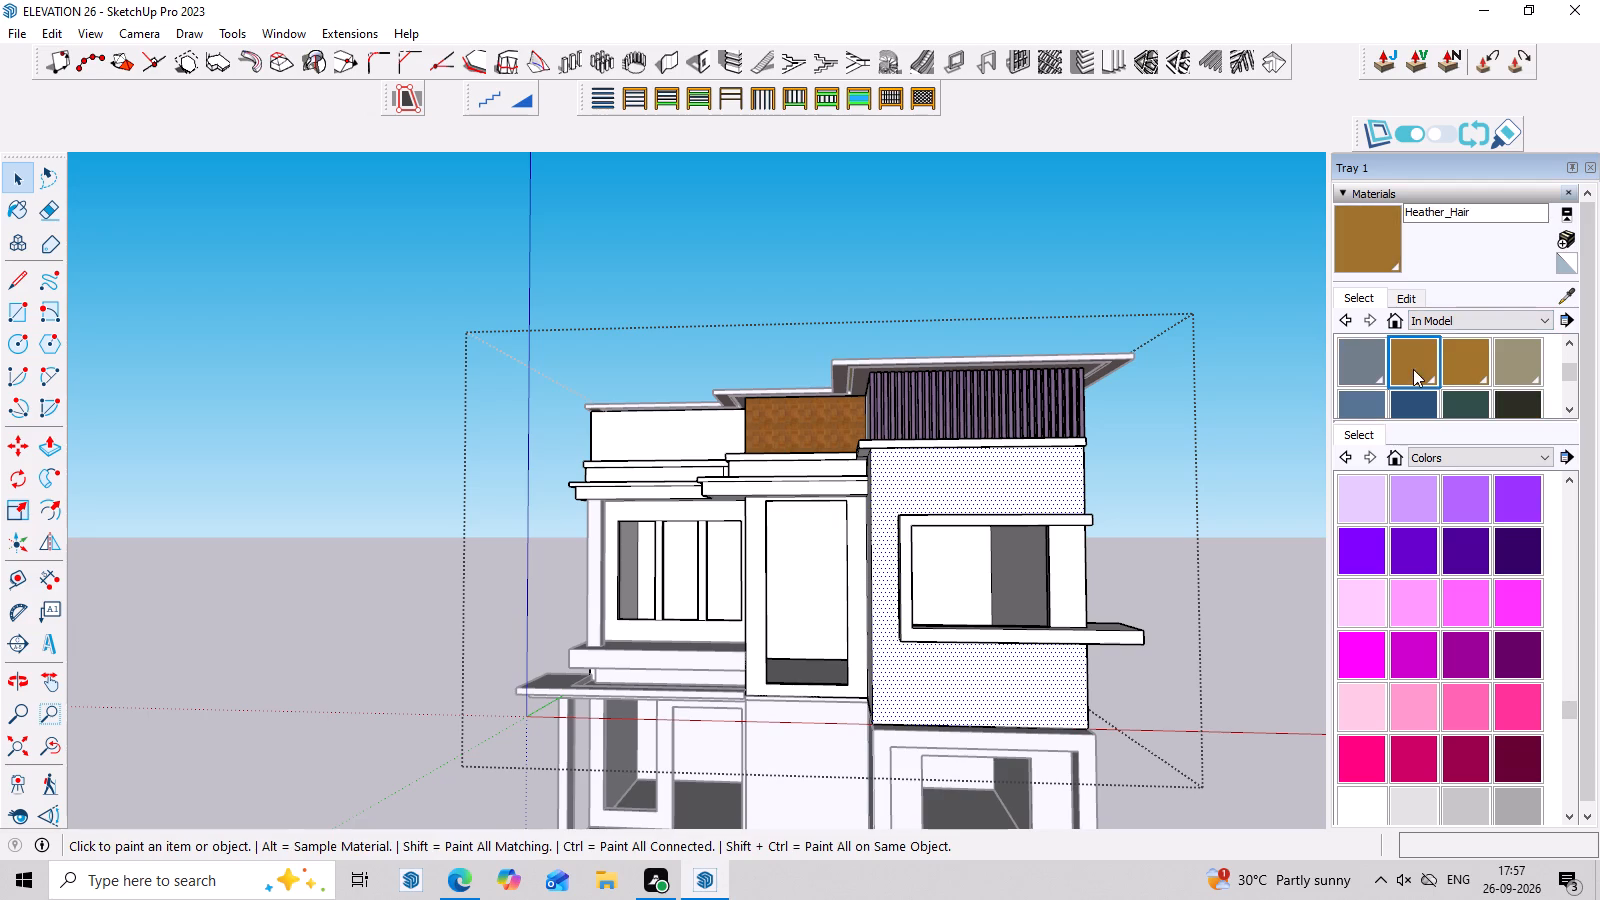
pyautogui.click(1566, 230)
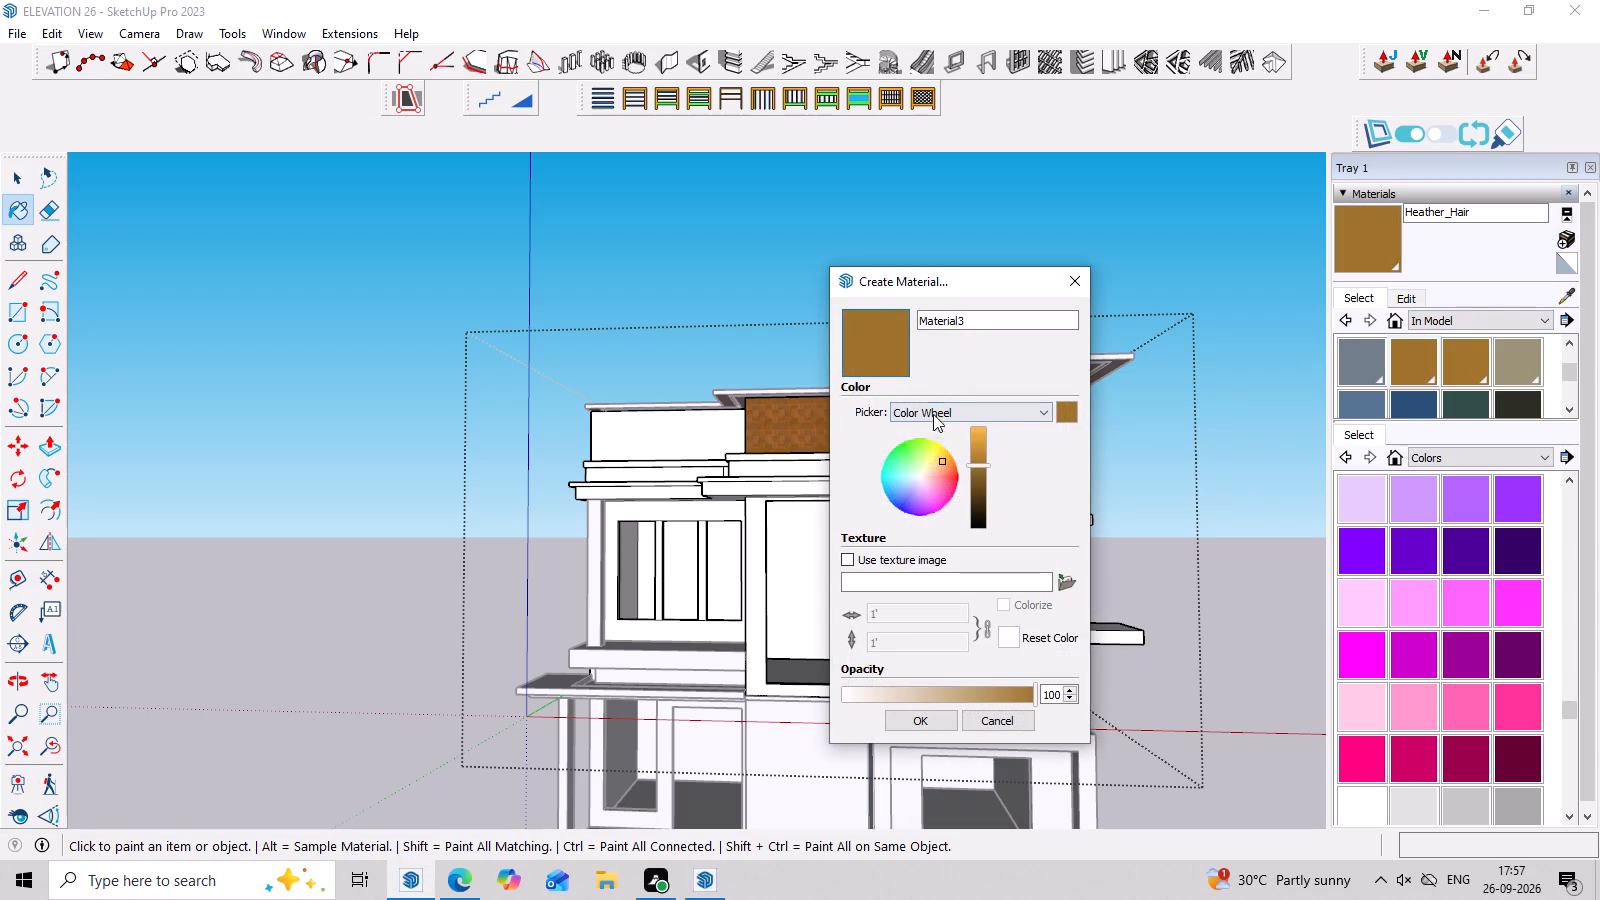
pyautogui.scroll(4, 932, 453)
pyautogui.moveTo(942, 458); pyautogui.dragTo(913, 478)
pyautogui.scroll(4, 913, 478)
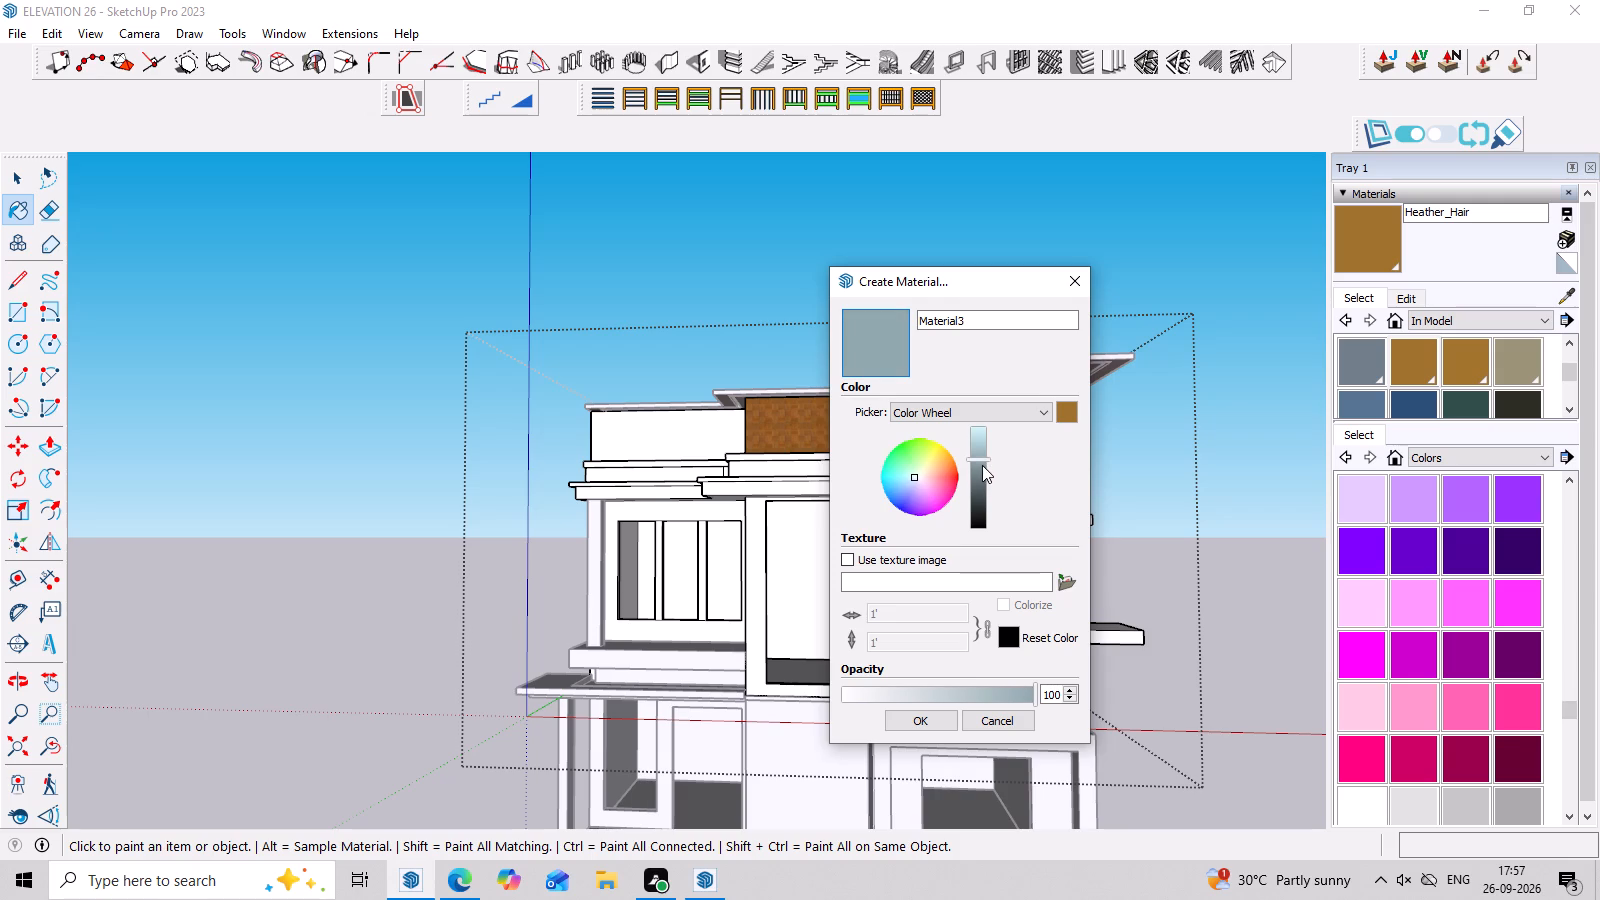
pyautogui.scroll(7, 982, 465)
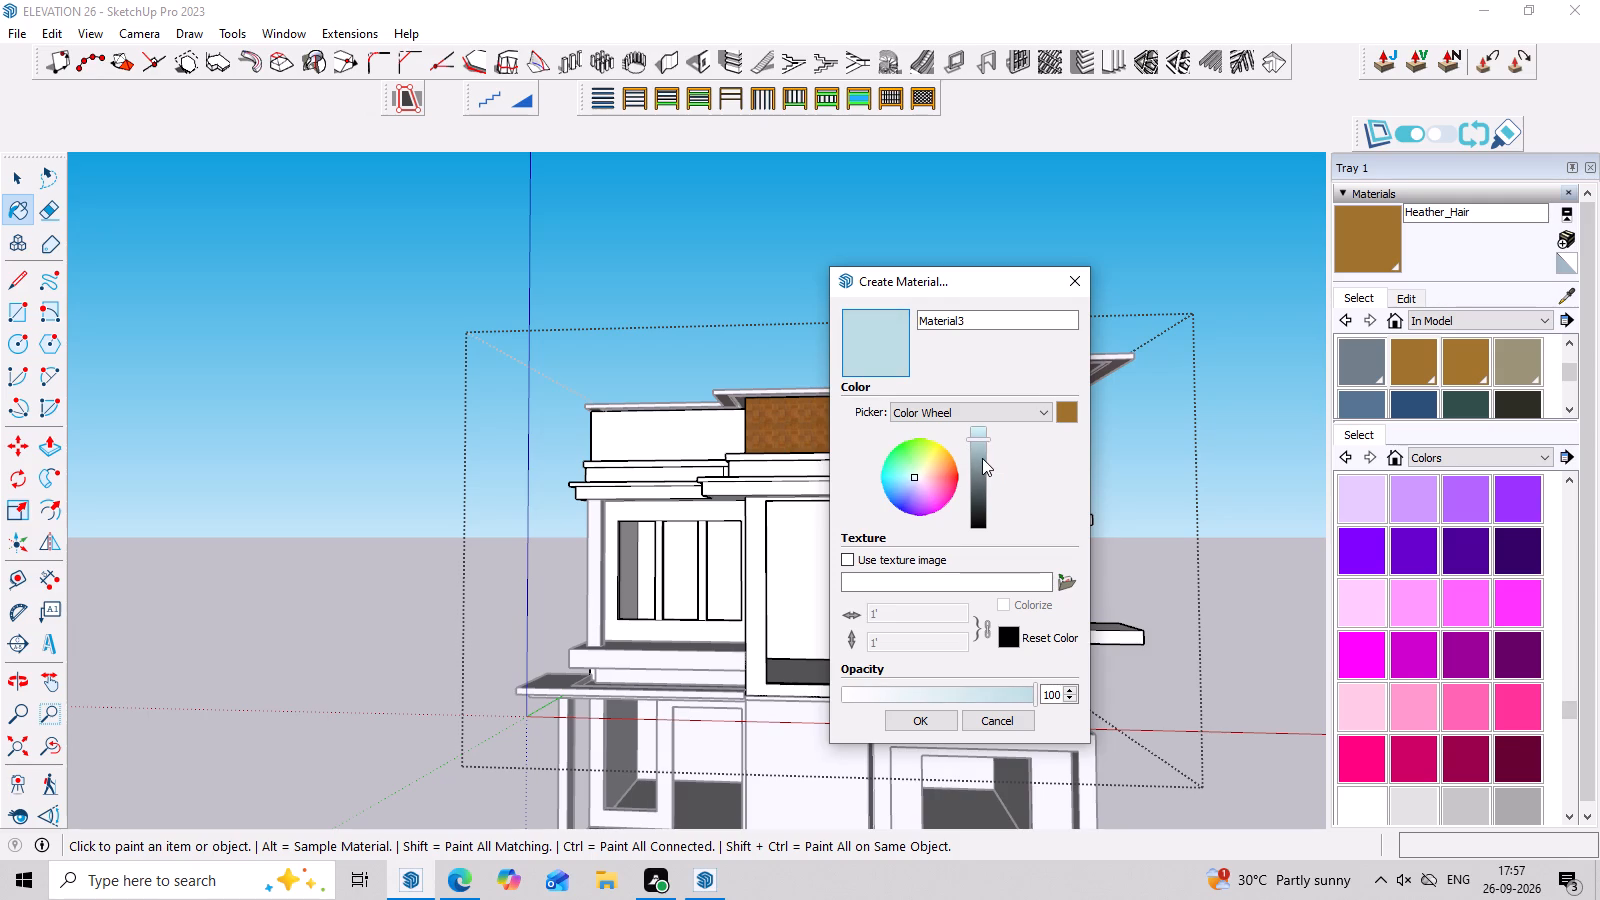
pyautogui.scroll(2, 982, 457)
pyautogui.click(939, 722)
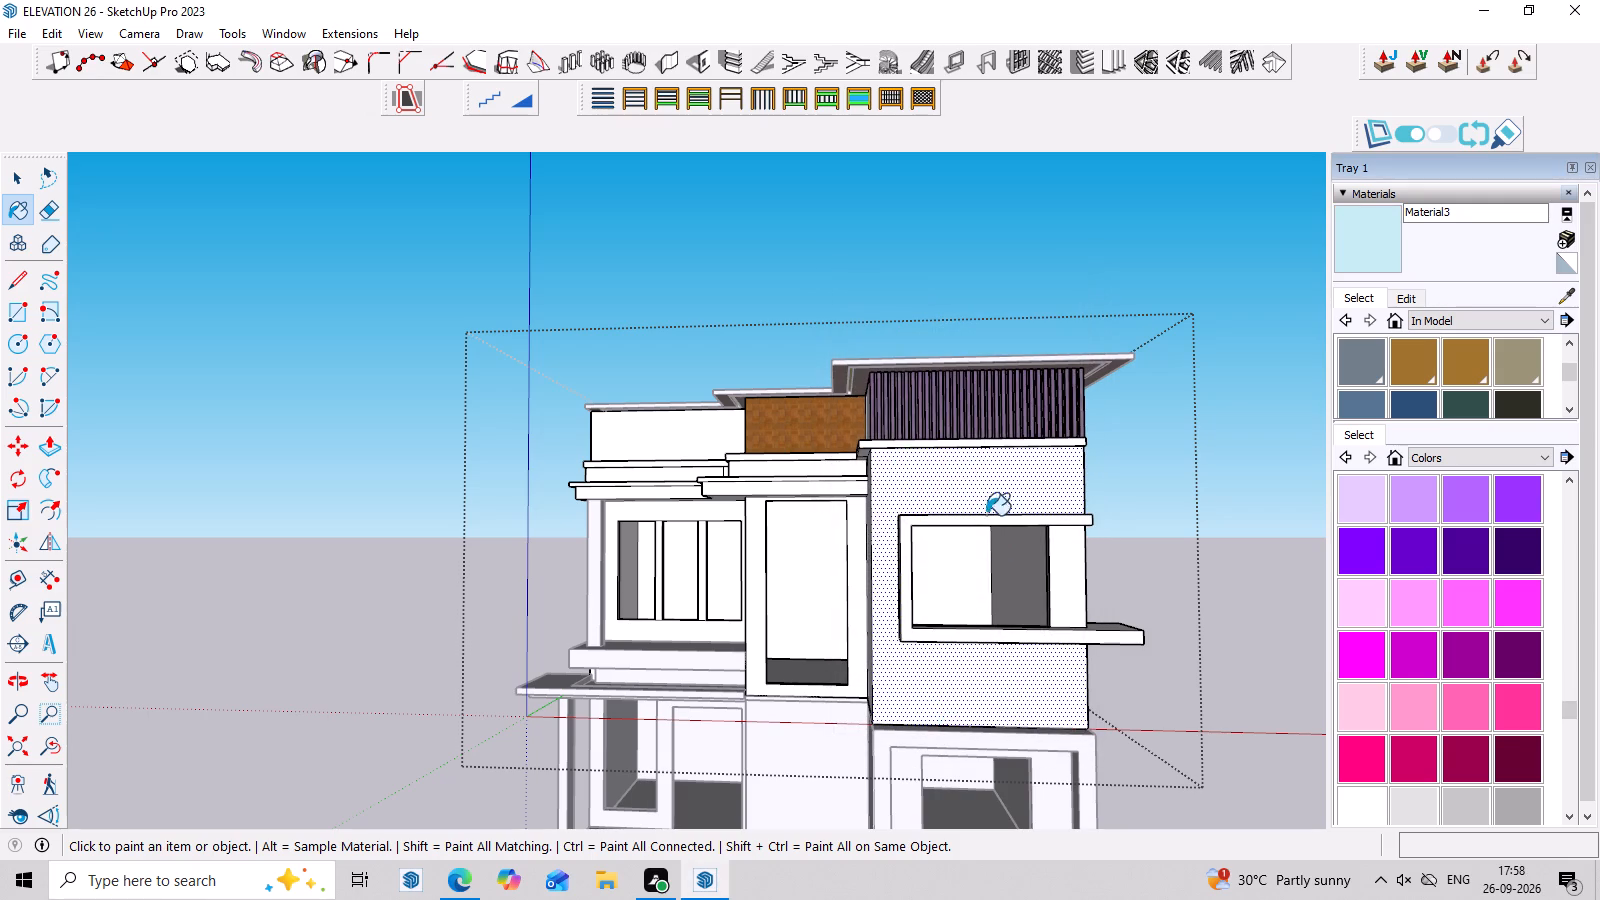
# Paint the upper-floor front wall around the projecting window and its adjoining side wall with the pale blue material.
pyautogui.click(964, 486)
pyautogui.scroll(-2, 1090, 548)
pyautogui.moveTo(1121, 577); pyautogui.dragTo(1143, 655, button='middle')
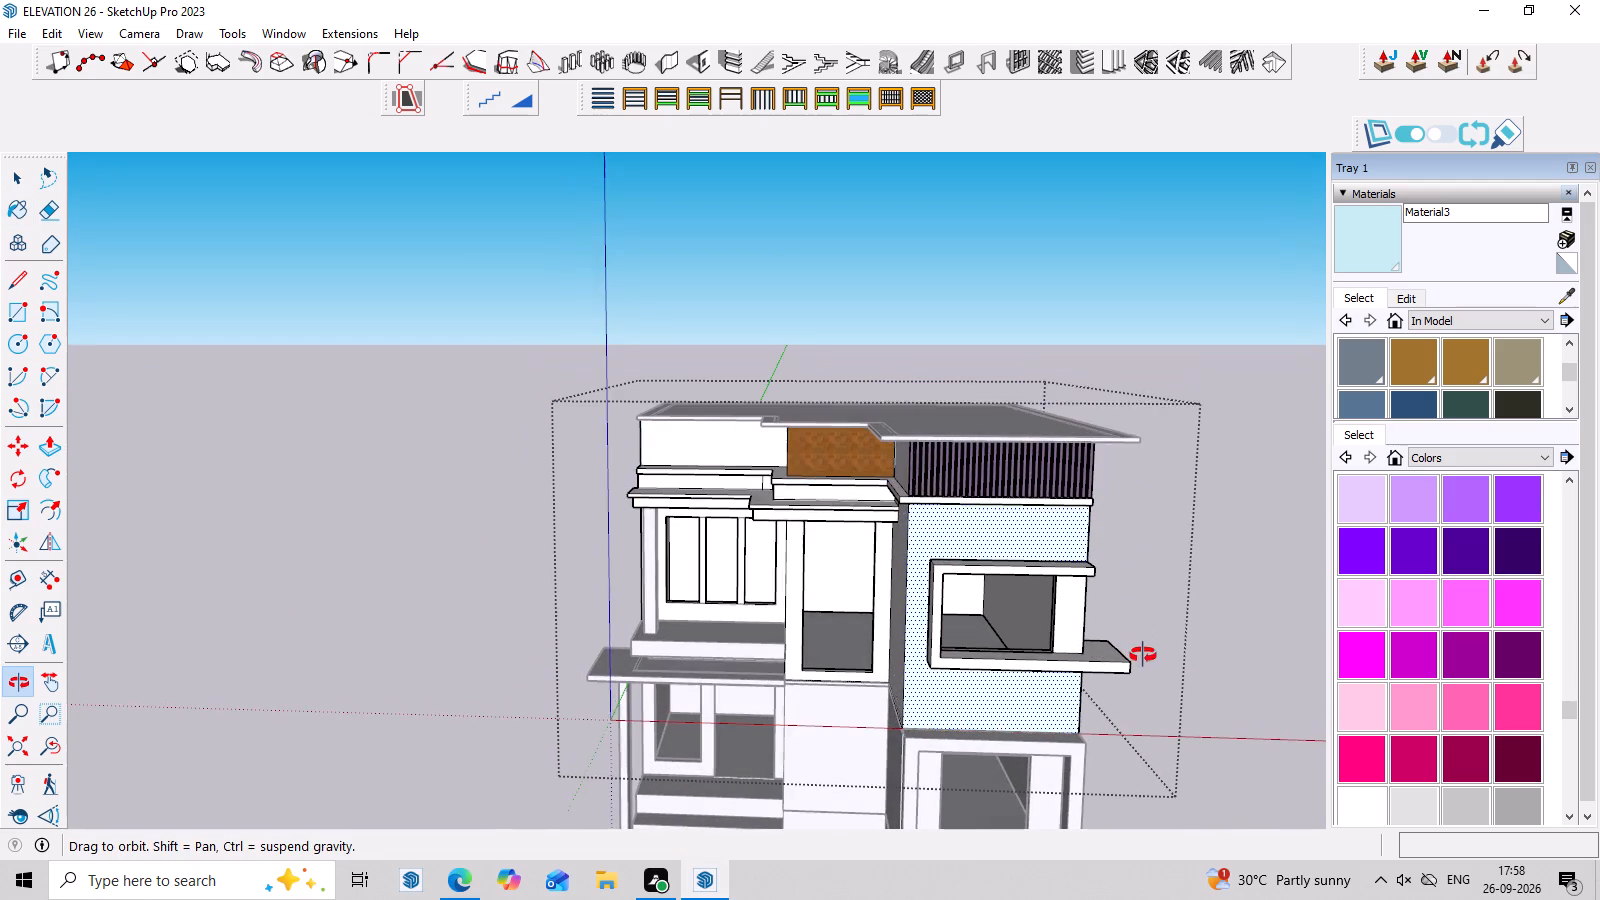
pyautogui.moveTo(1143, 655); pyautogui.dragTo(1143, 656, button='middle')
pyautogui.moveTo(1143, 656); pyautogui.dragTo(1316, 667, button='middle')
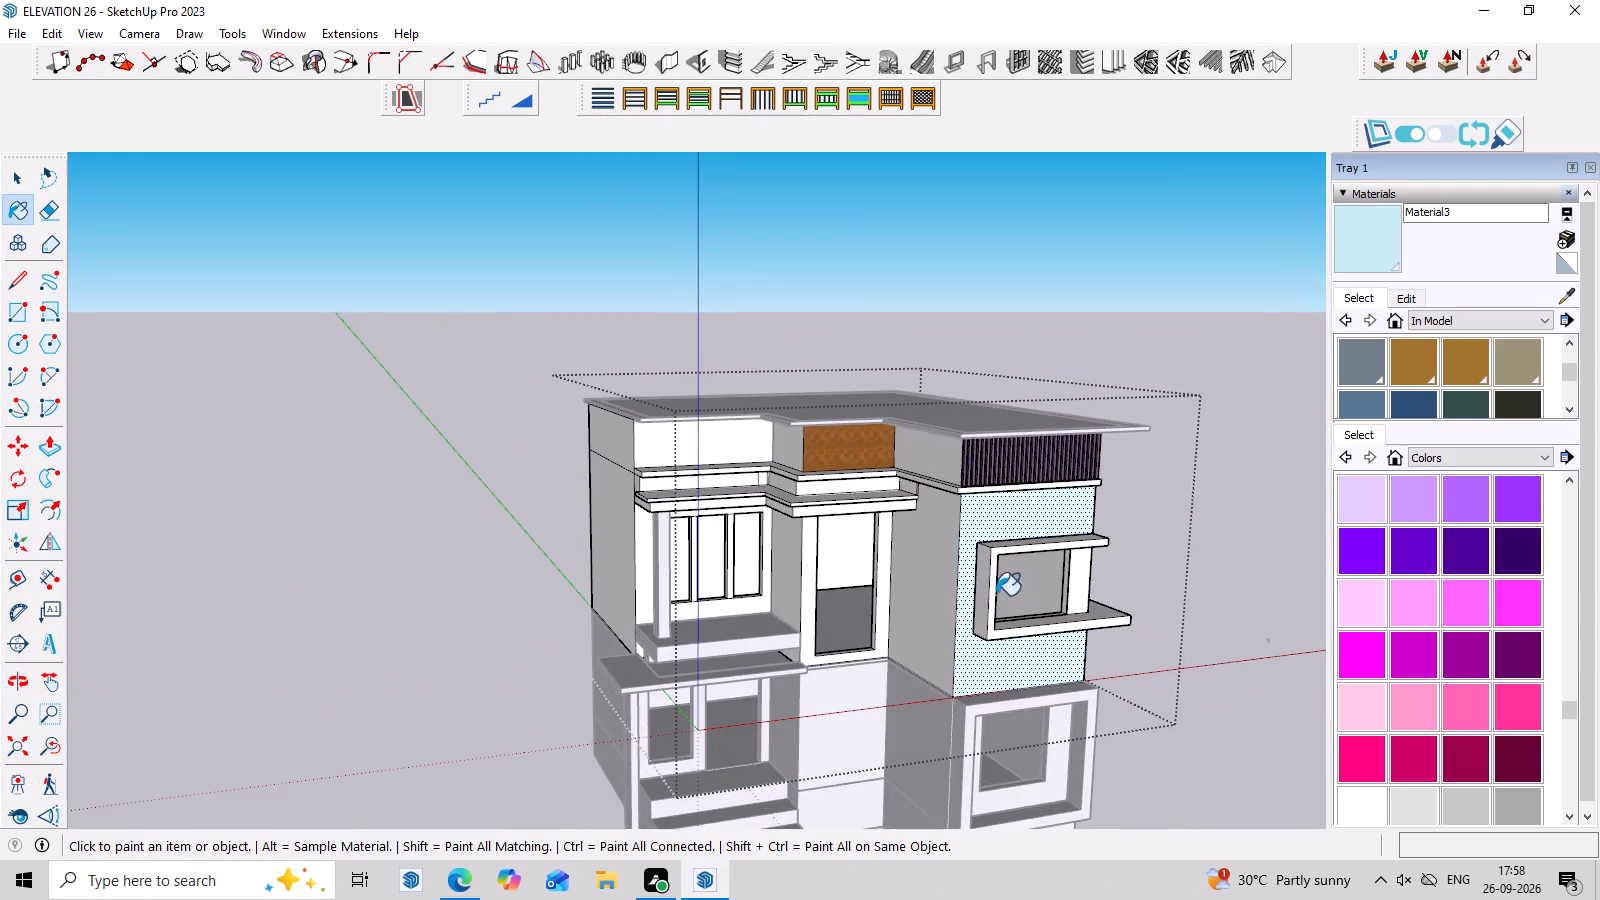
pyautogui.scroll(2, 991, 593)
pyautogui.click(930, 556)
pyautogui.moveTo(935, 570); pyautogui.dragTo(814, 540, button='middle')
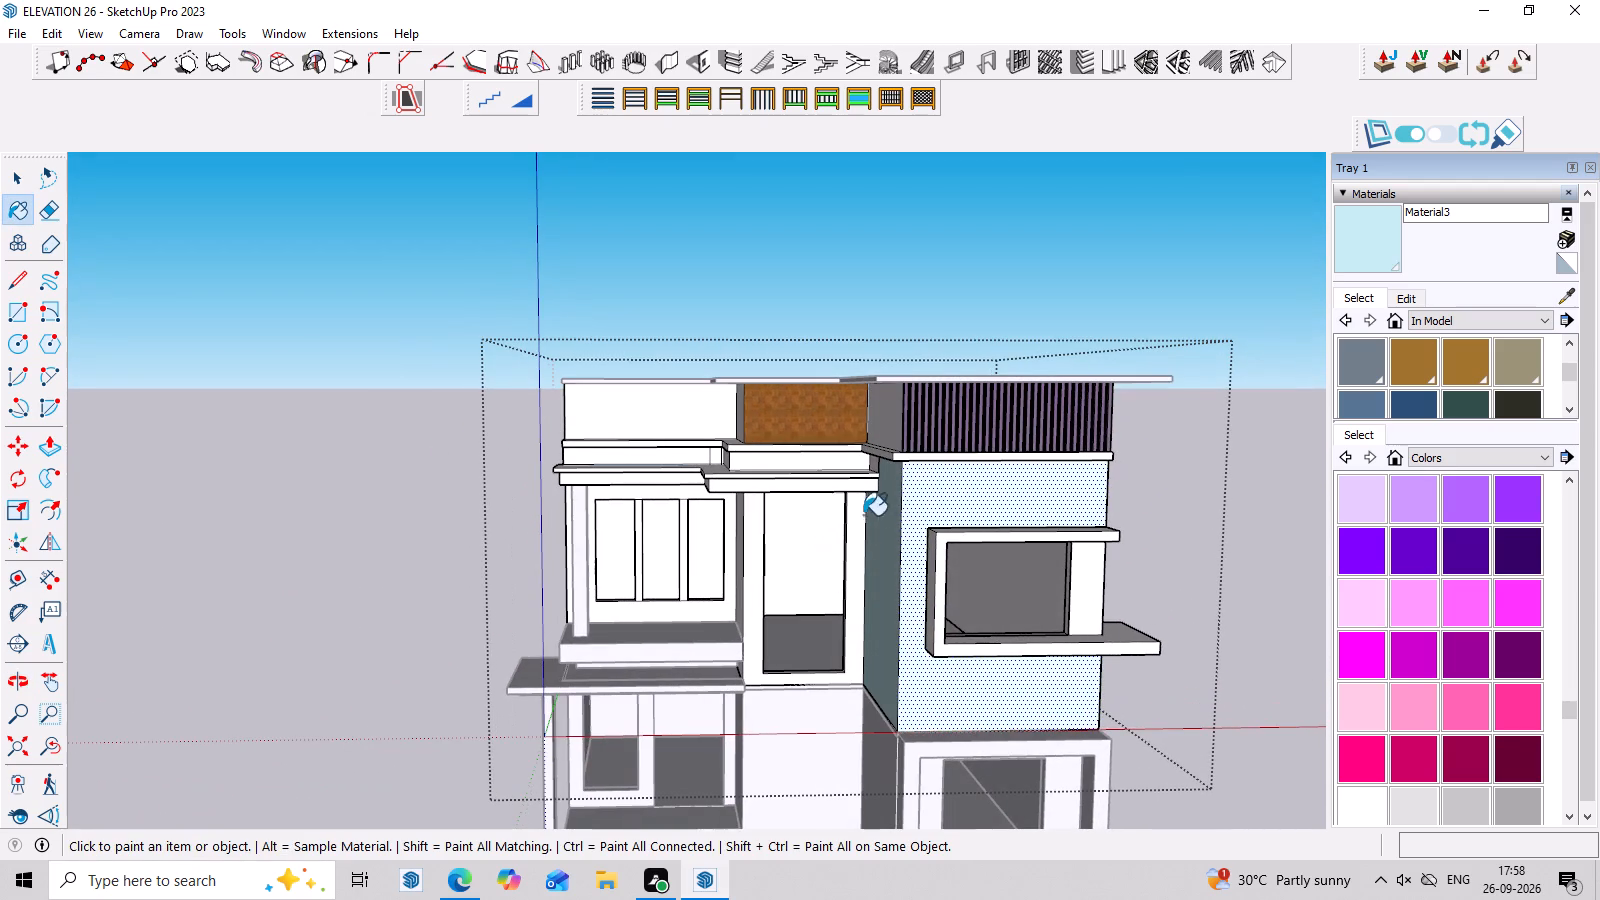
# Paint the front of the narrow wall band below the brown wood panel with the pale blue material.
pyautogui.moveTo(891, 550); pyautogui.dragTo(899, 601, button='middle')
pyautogui.scroll(4, 895, 503)
pyautogui.click(838, 455)
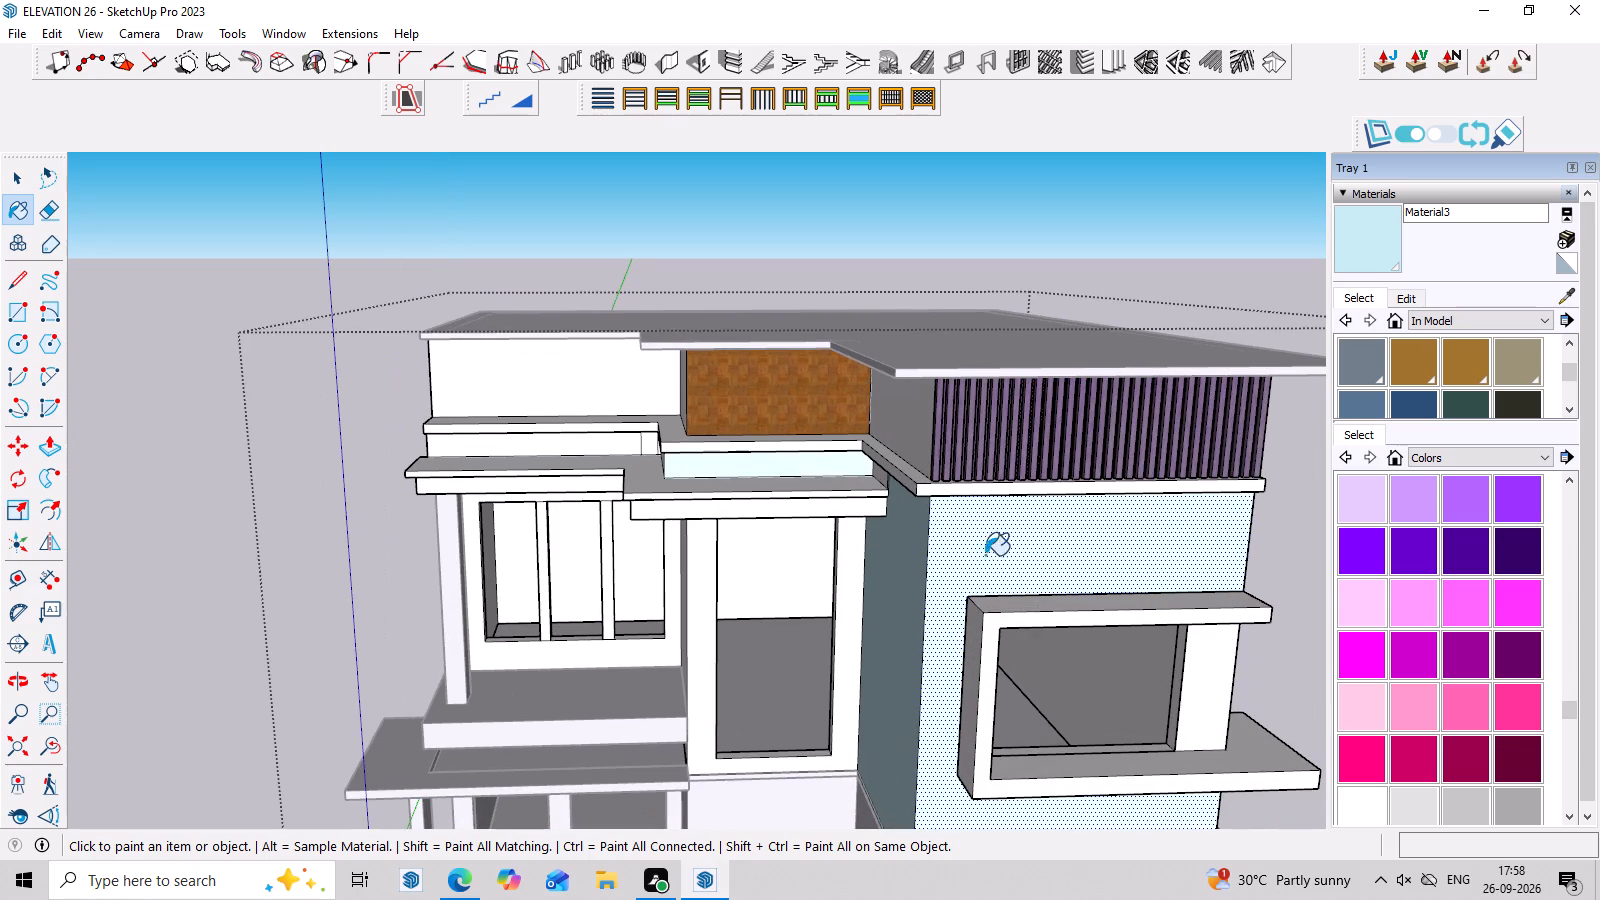
# Paint the top side wall beside the purple strips and the small side faces beneath its ledge with the pale blue material.
pyautogui.moveTo(1002, 545); pyautogui.dragTo(937, 421, button='middle')
pyautogui.moveTo(907, 406); pyautogui.dragTo(1138, 434, button='middle')
pyautogui.click(991, 351)
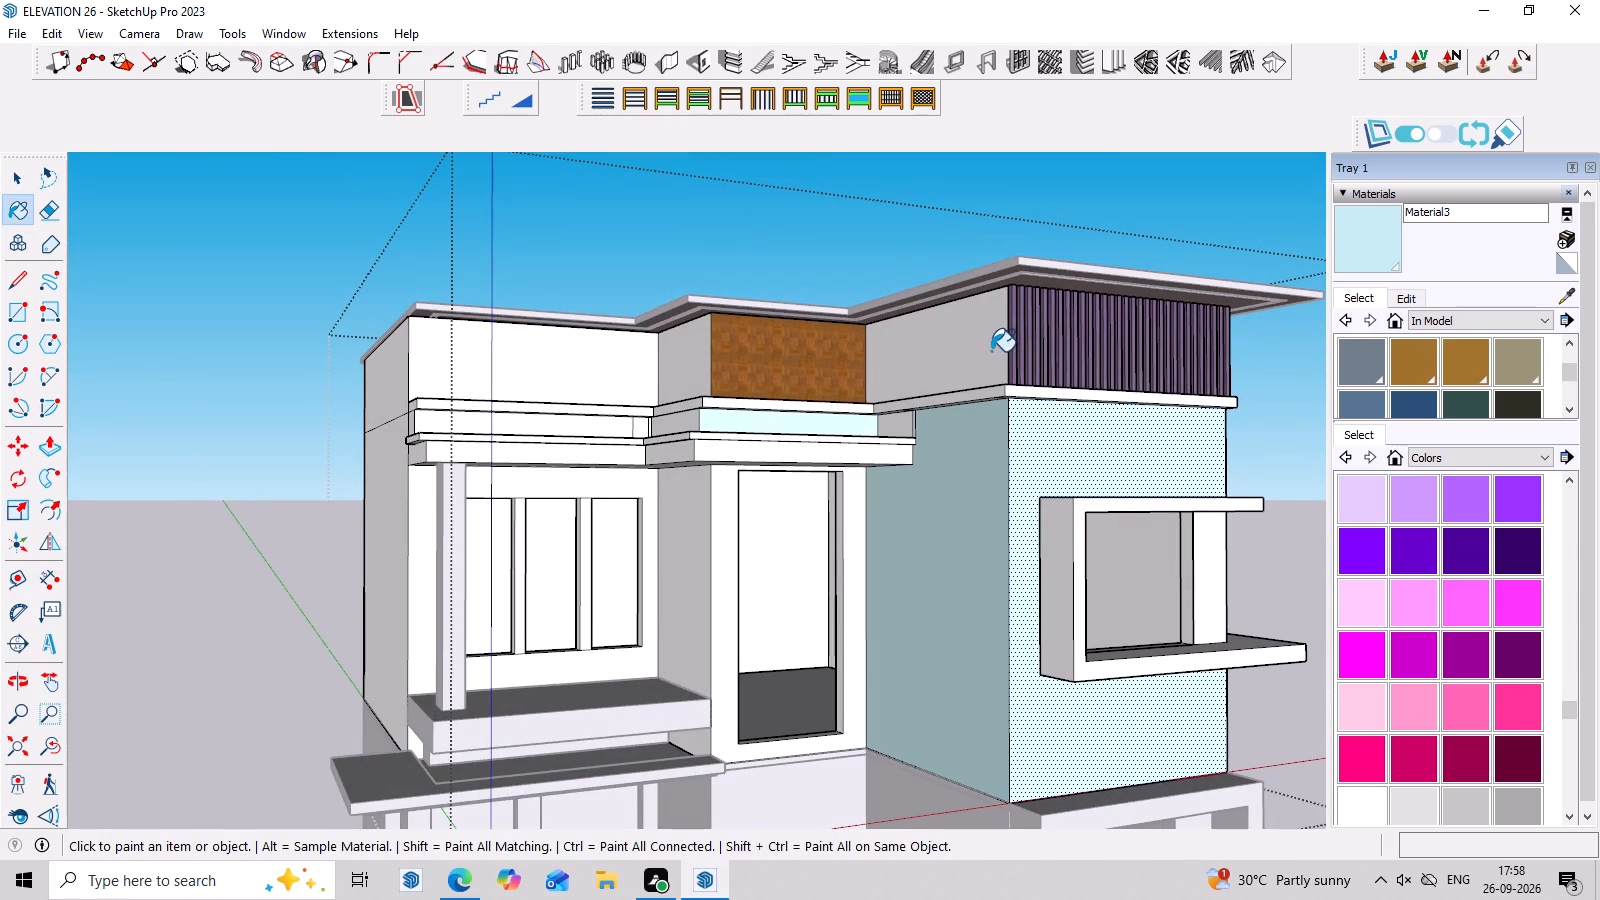
pyautogui.scroll(6, 881, 441)
pyautogui.click(929, 406)
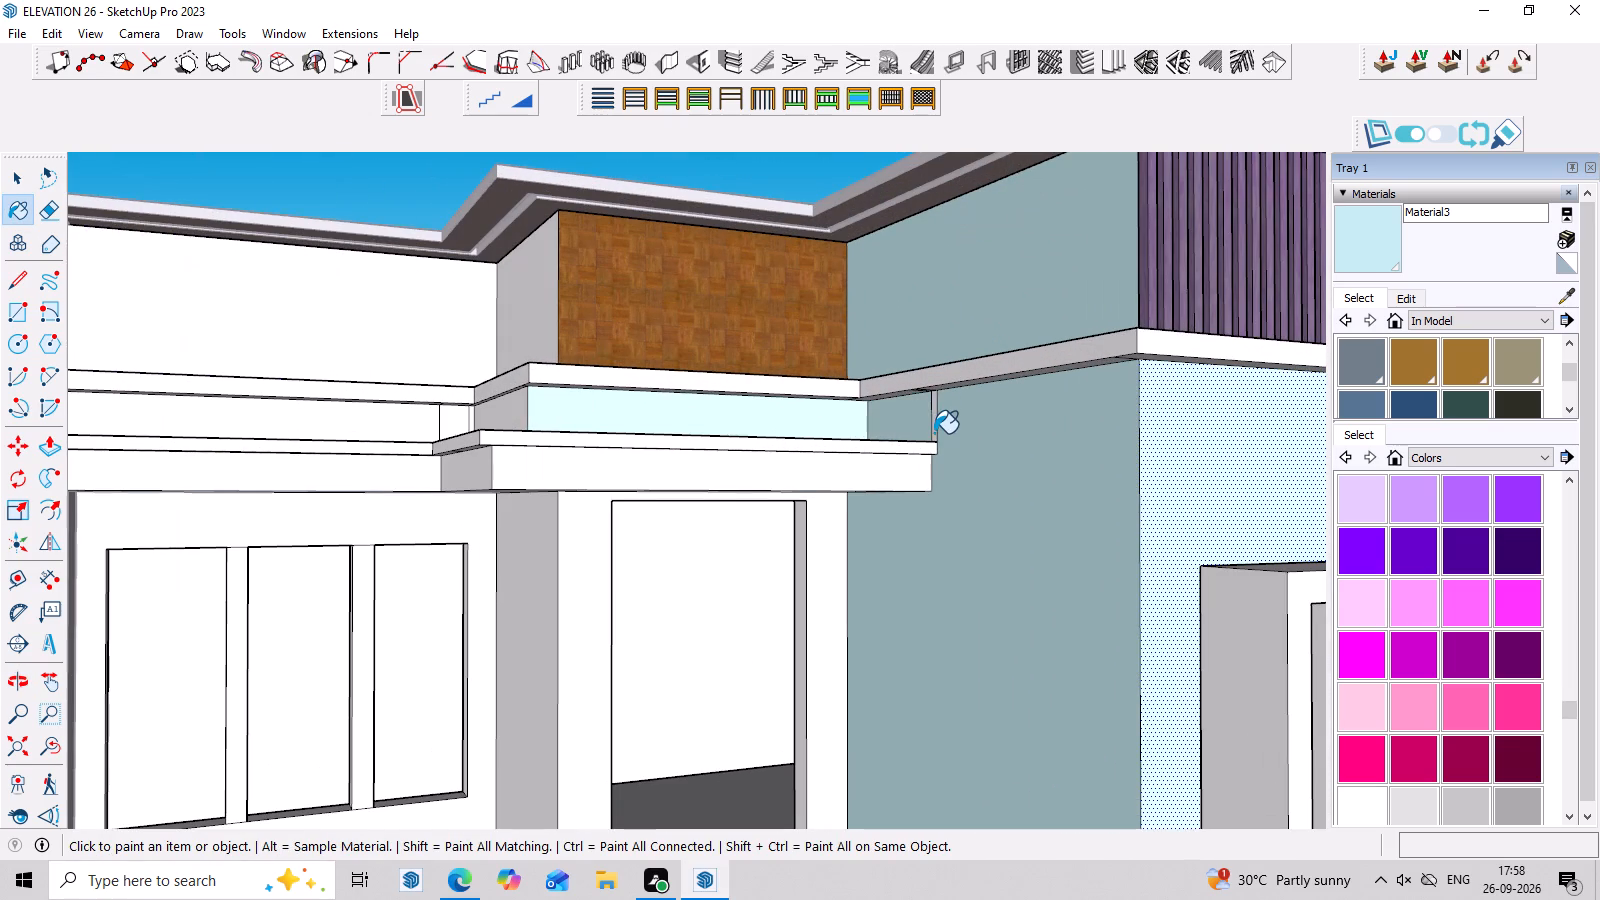
pyautogui.scroll(2, 934, 433)
pyautogui.click(934, 427)
pyautogui.scroll(-6, 956, 457)
pyautogui.moveTo(1022, 509); pyautogui.dragTo(891, 511, button='middle')
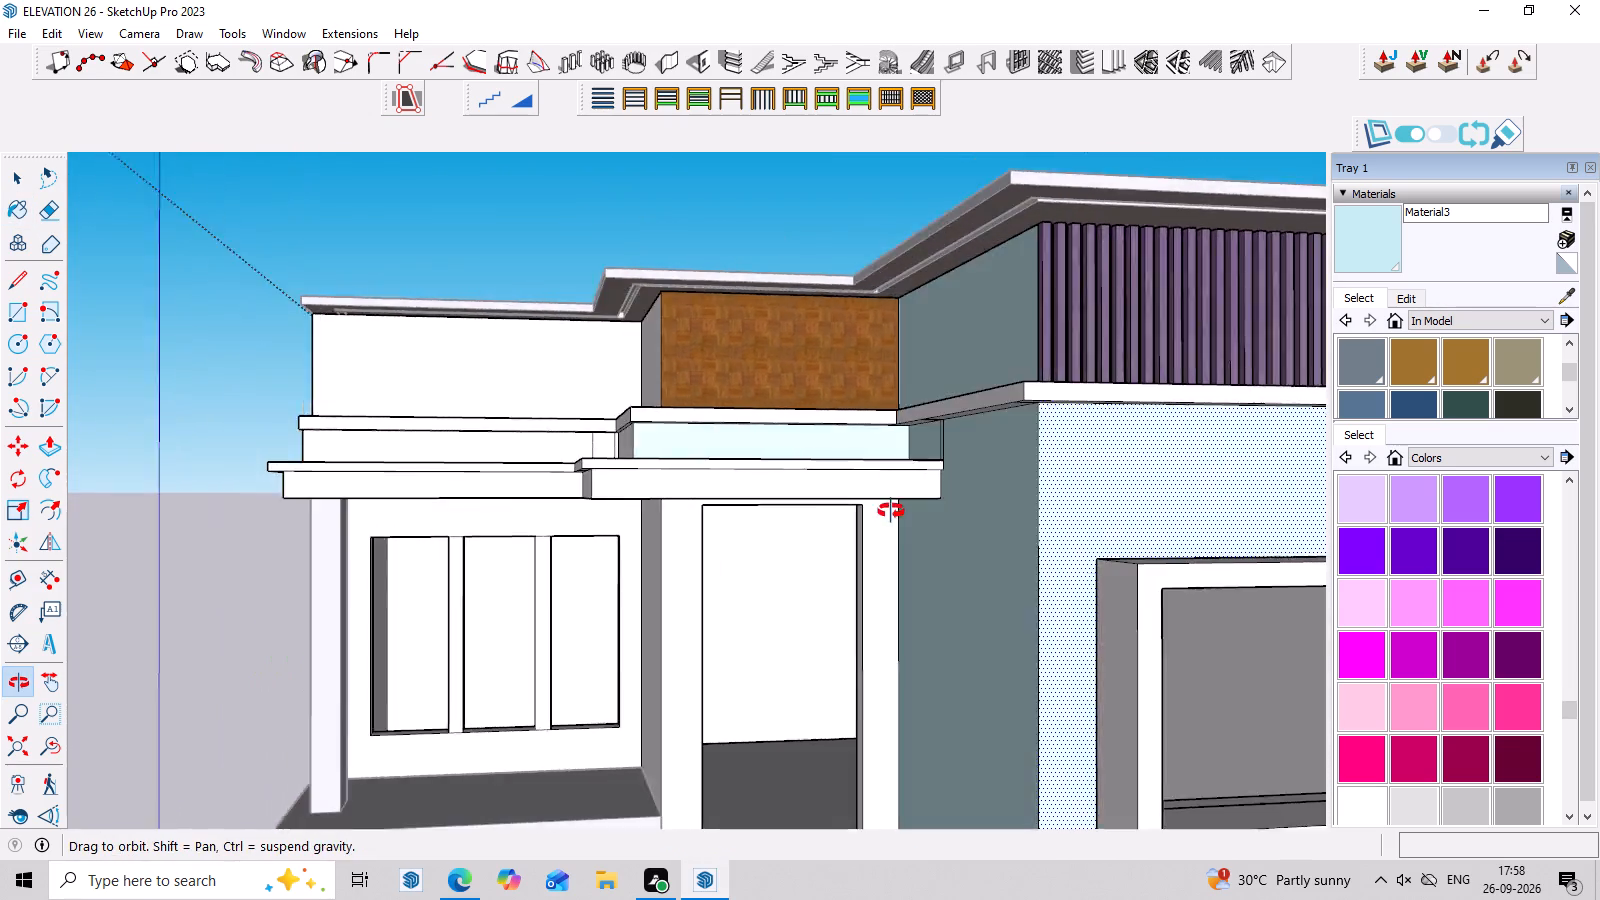
# Paint the side face beside the brown wood panel with the pale blue material and exit the group.
pyautogui.moveTo(891, 511); pyautogui.dragTo(878, 511, button='middle')
pyautogui.scroll(-7, 873, 511)
pyautogui.moveTo(926, 553); pyautogui.dragTo(856, 553, button='middle')
pyautogui.moveTo(858, 554); pyautogui.dragTo(869, 603, button='middle')
pyautogui.scroll(-1, 869, 603)
pyautogui.scroll(3, 687, 571)
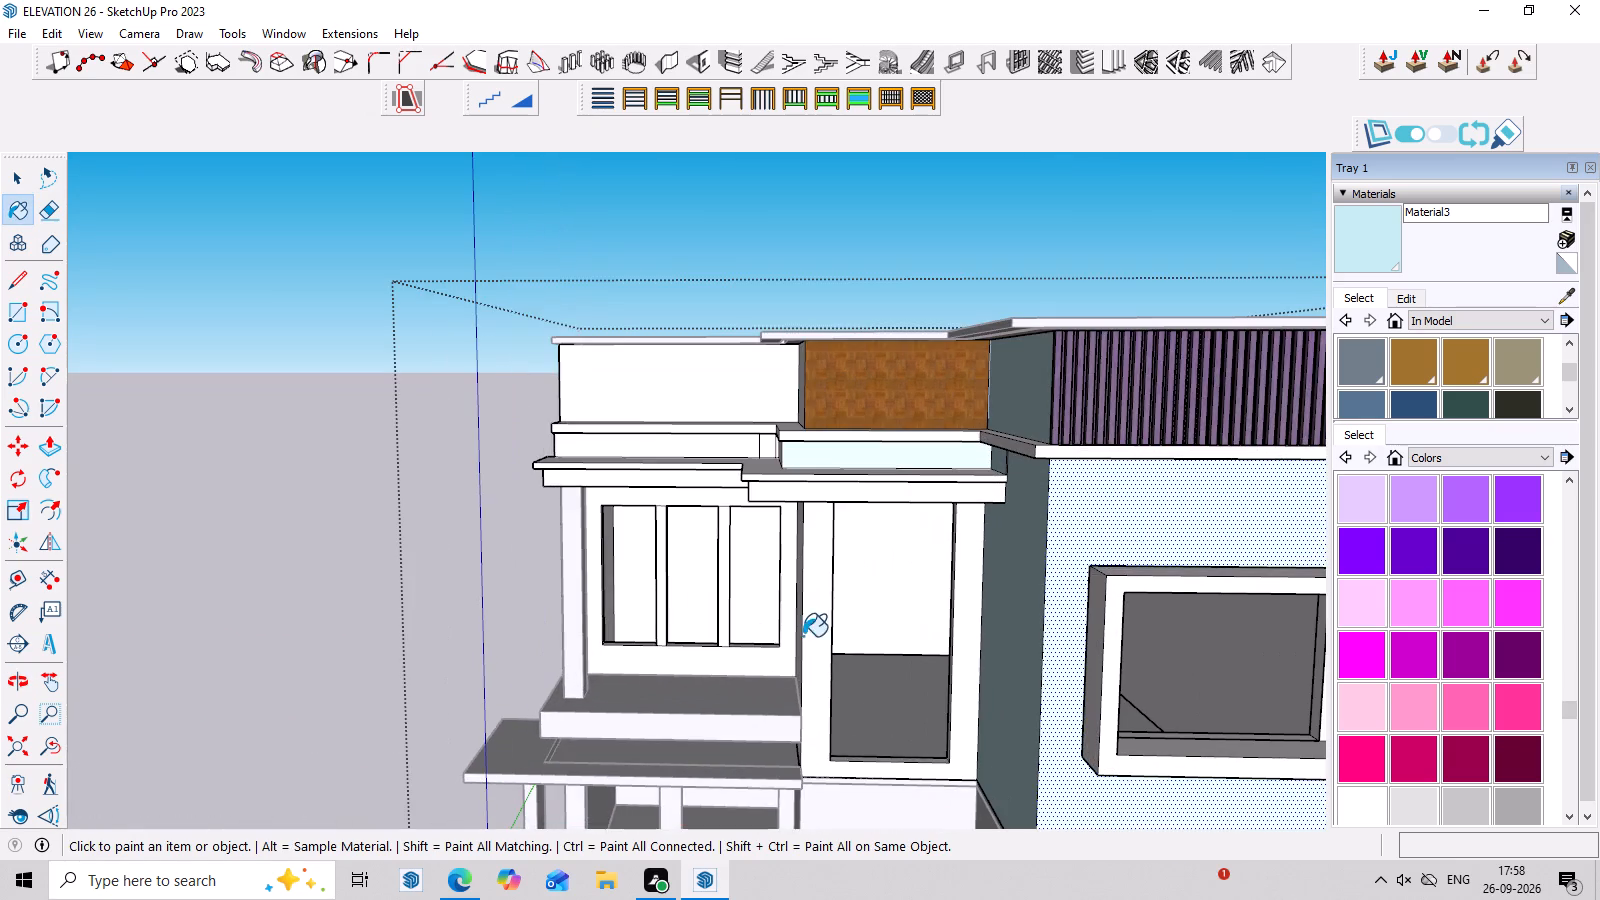
pyautogui.moveTo(951, 608); pyautogui.dragTo(1110, 592, button='middle')
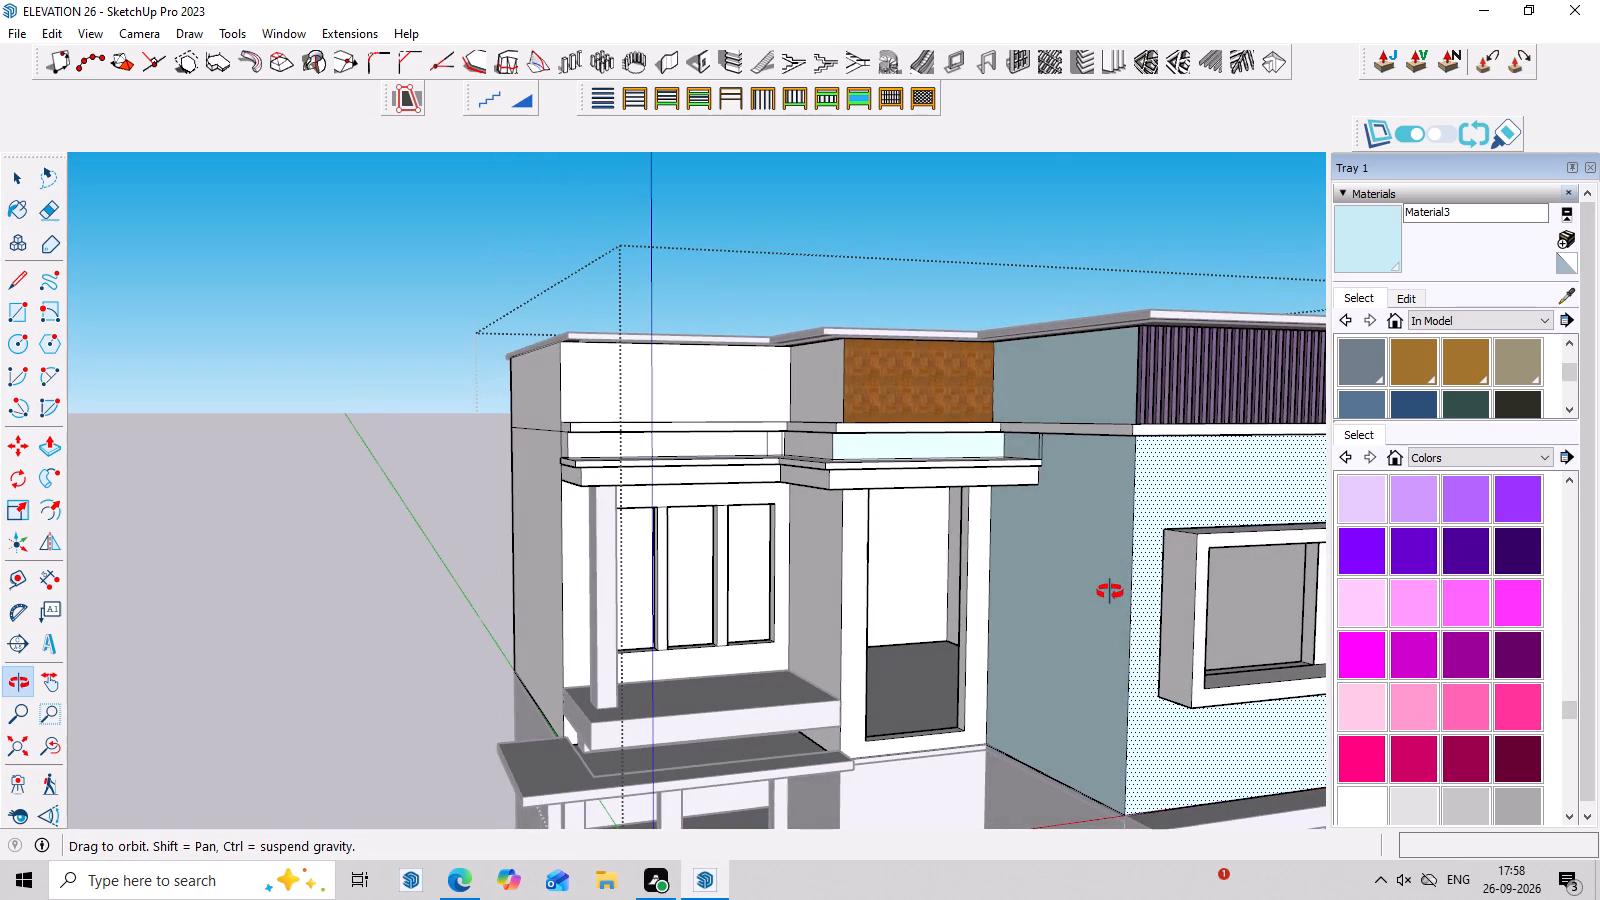
pyautogui.moveTo(1110, 592); pyautogui.dragTo(1110, 594, button='middle')
pyautogui.scroll(-6, 1110, 592)
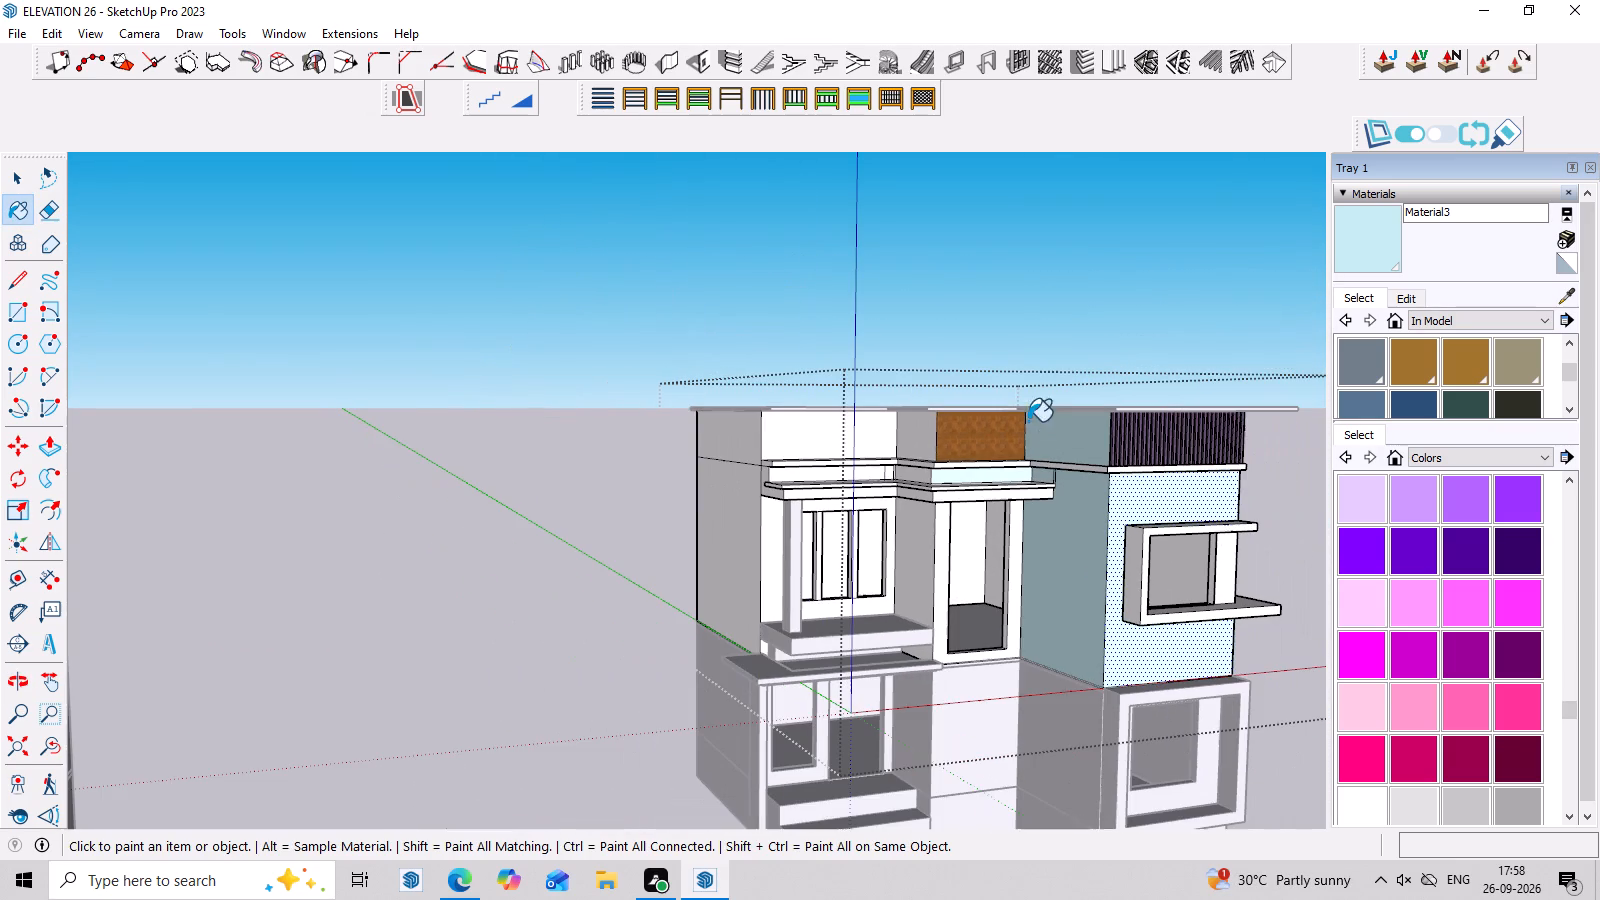
pyautogui.press('Escape')
pyautogui.click(1109, 317)
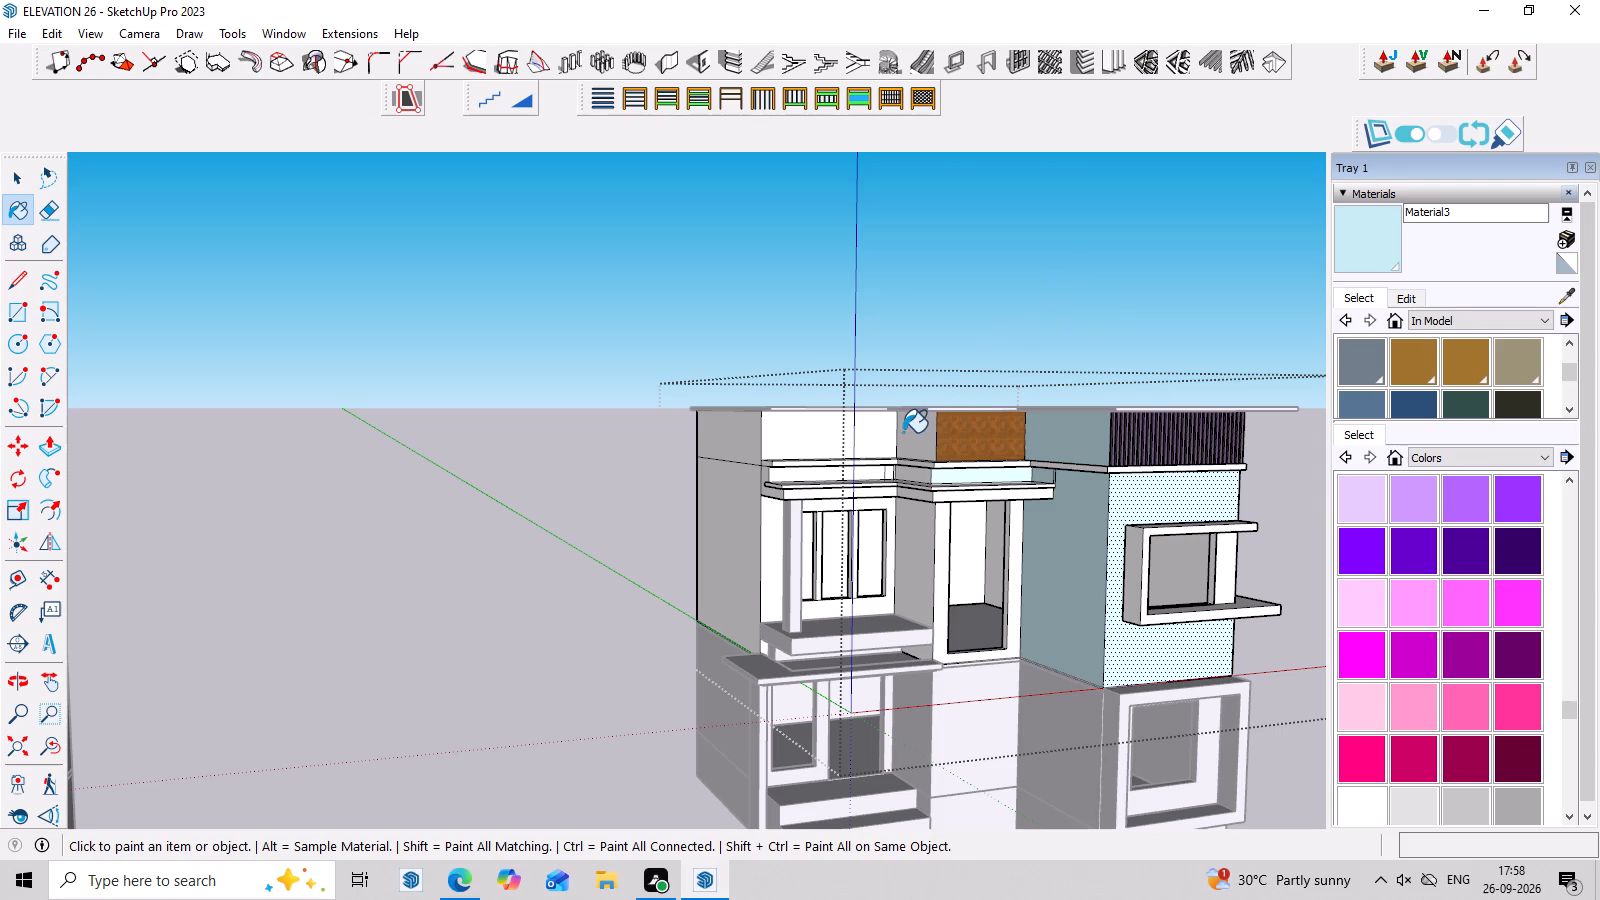
pyautogui.click(902, 432)
pyautogui.press('space')
pyautogui.click(1242, 211)
# Examine the painted house from the front and both sides.
pyautogui.scroll(-2, 831, 451)
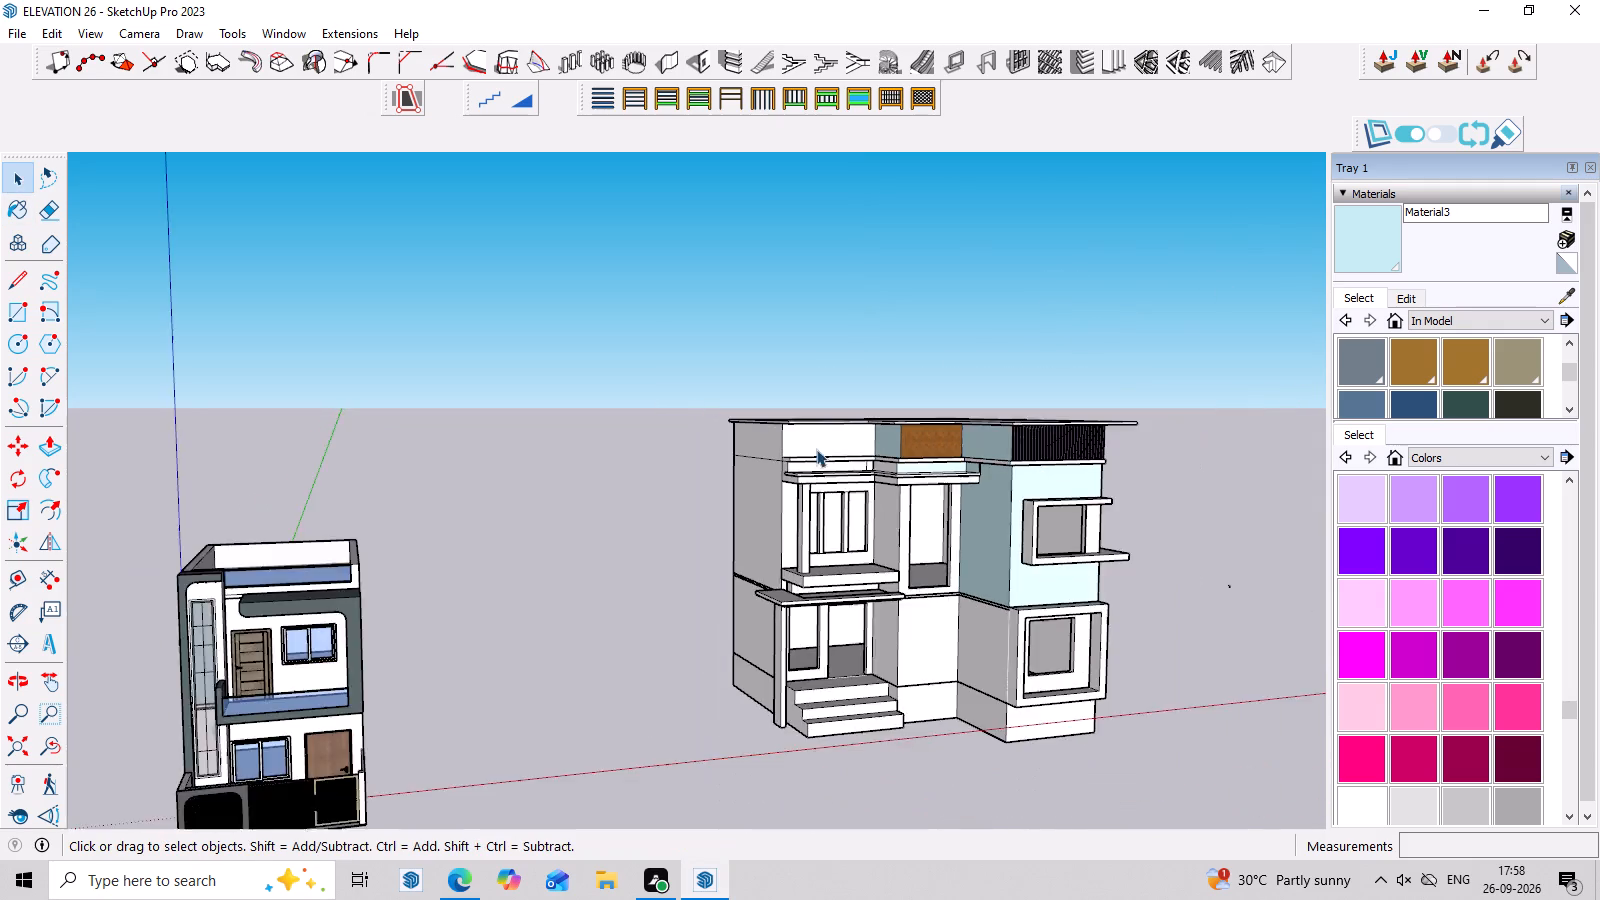
pyautogui.scroll(-4, 816, 449)
pyautogui.moveTo(1114, 539); pyautogui.dragTo(889, 544, button='middle')
pyautogui.scroll(3, 1023, 615)
pyautogui.scroll(5, 1357, 654)
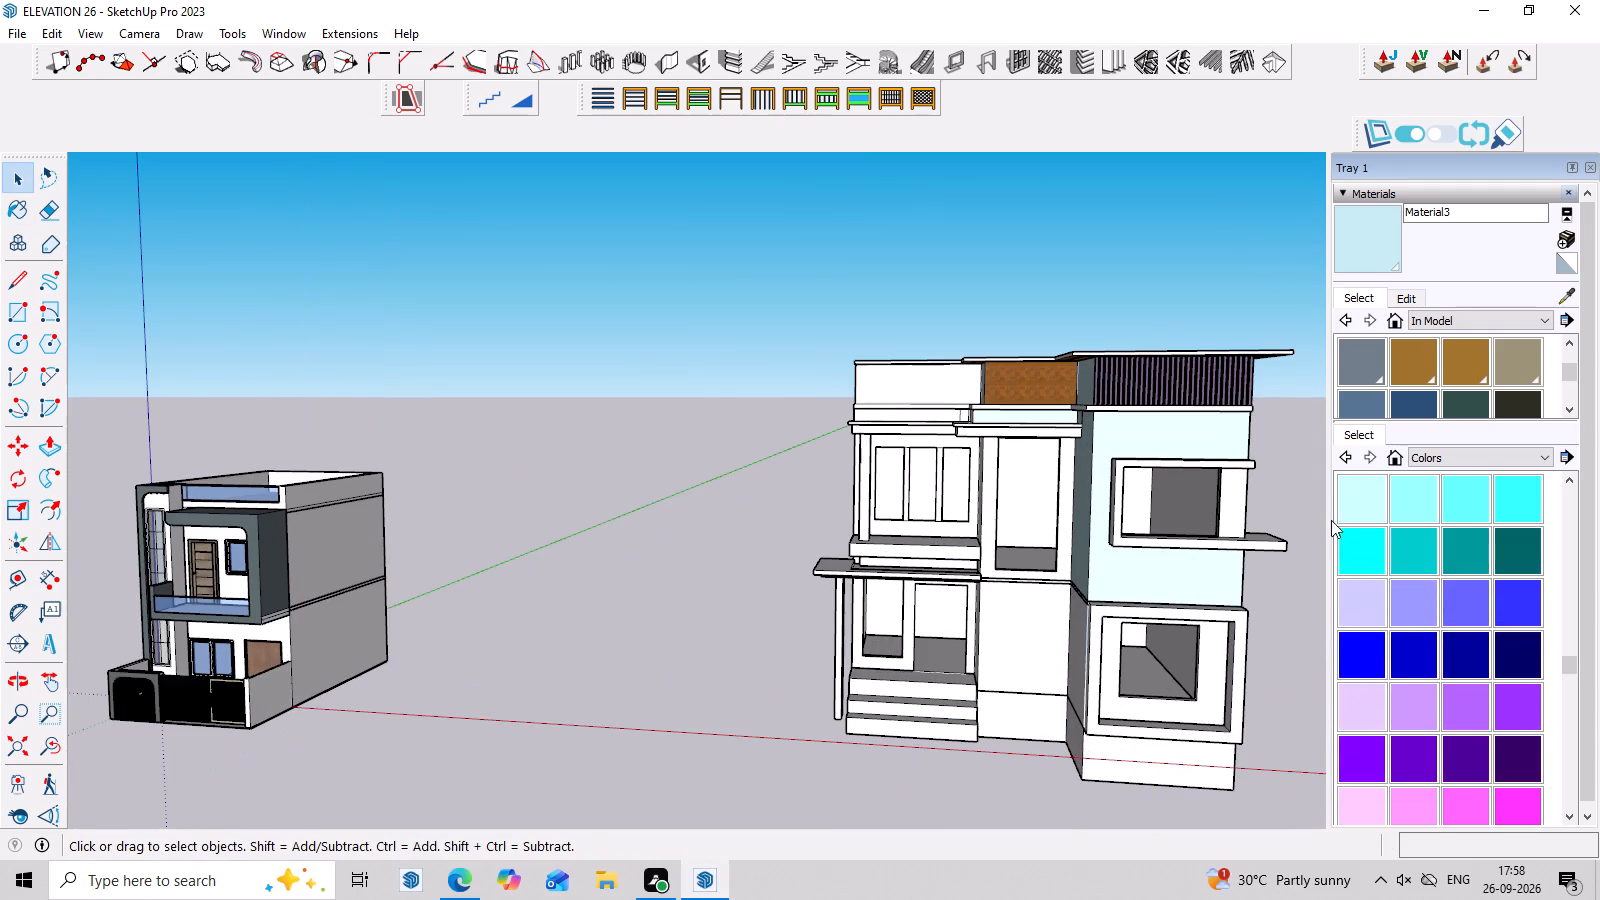
pyautogui.scroll(3, 1328, 500)
pyautogui.moveTo(1202, 481); pyautogui.dragTo(1098, 469, button='middle')
pyautogui.scroll(-6, 961, 435)
pyautogui.scroll(2, 1041, 510)
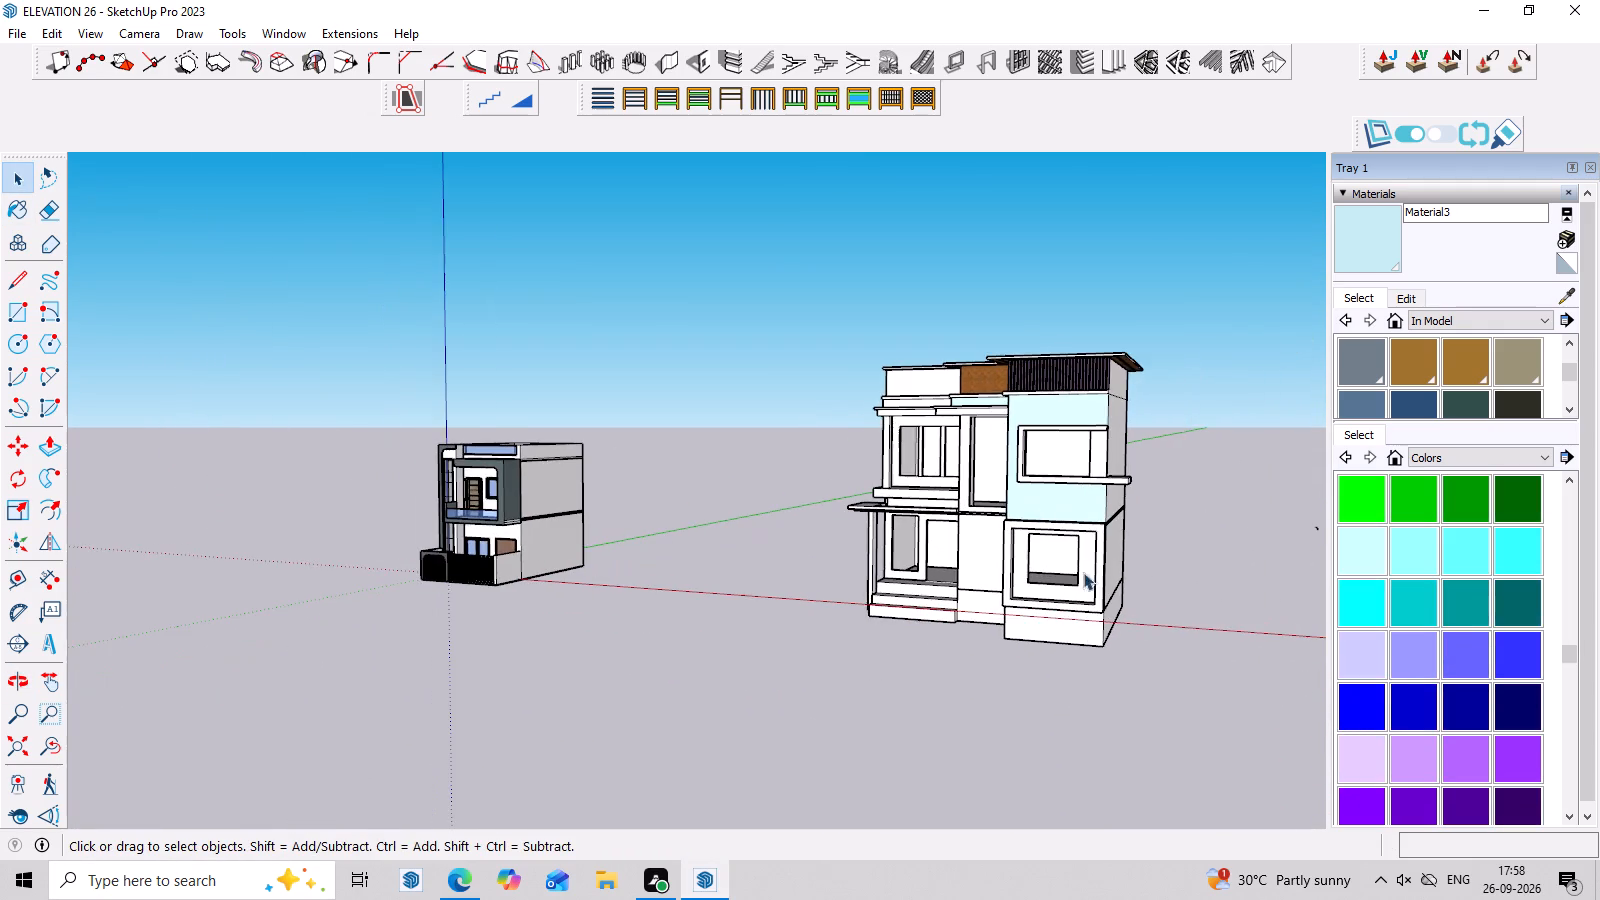
pyautogui.moveTo(1086, 572); pyautogui.dragTo(1219, 541, button='middle')
pyautogui.scroll(7, 1222, 471)
pyautogui.scroll(-3, 1044, 360)
pyautogui.moveTo(1052, 372); pyautogui.dragTo(1053, 381, button='middle')
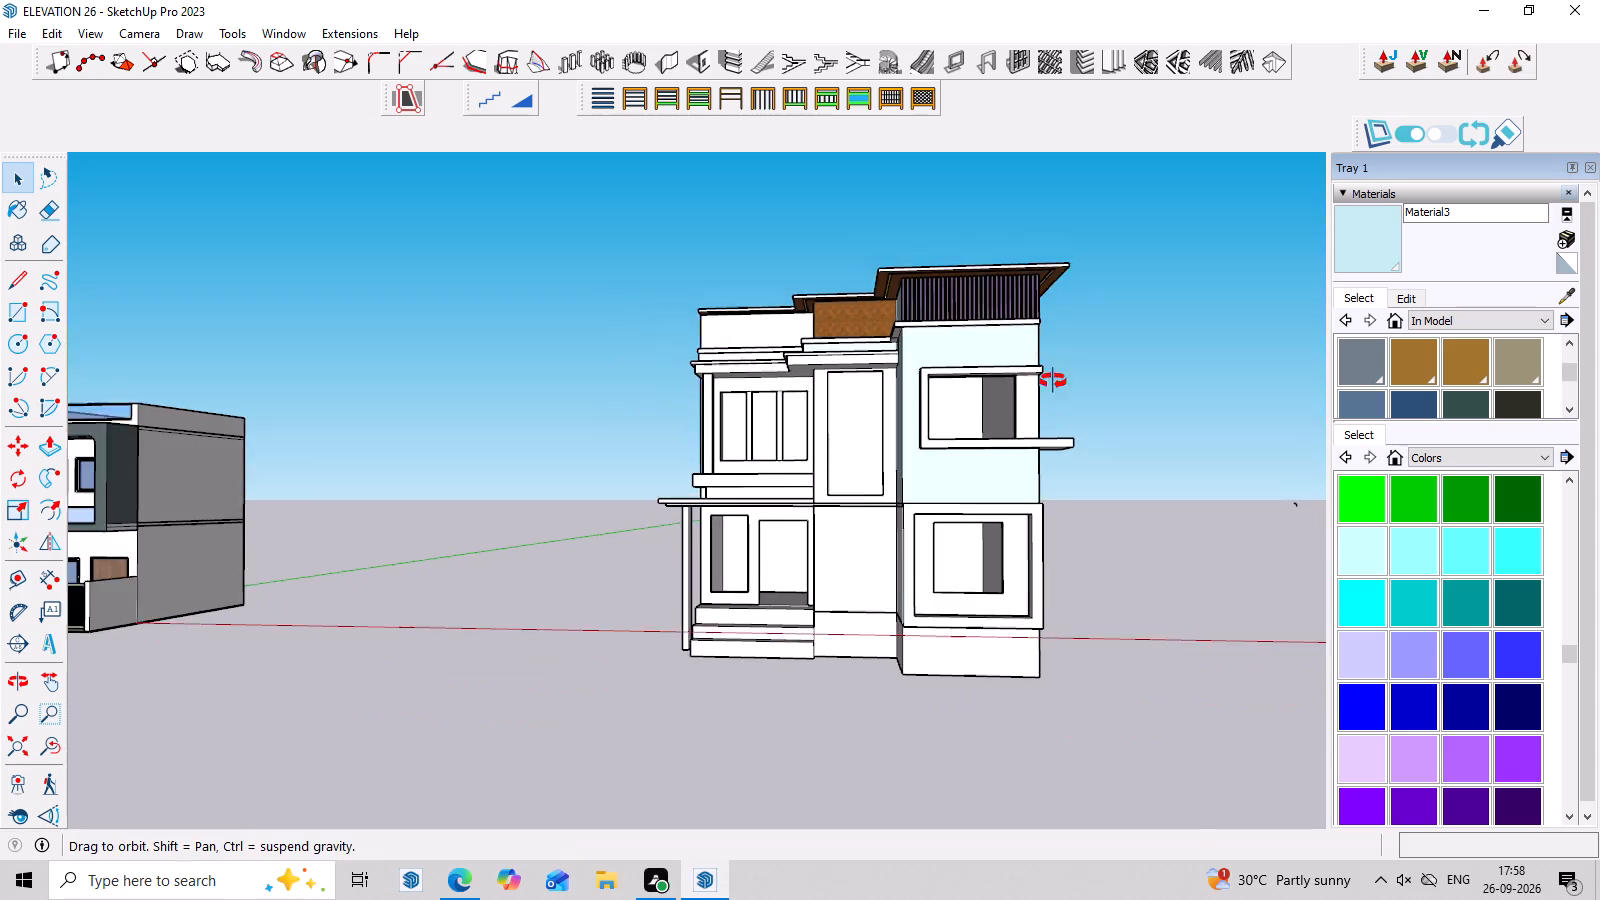
pyautogui.moveTo(1053, 381); pyautogui.dragTo(1076, 411, button='middle')
pyautogui.moveTo(1135, 411); pyautogui.dragTo(1207, 415, button='middle')
pyautogui.scroll(-1, 1175, 419)
pyautogui.scroll(7, 1094, 398)
pyautogui.moveTo(1066, 365); pyautogui.dragTo(987, 386, button='middle')
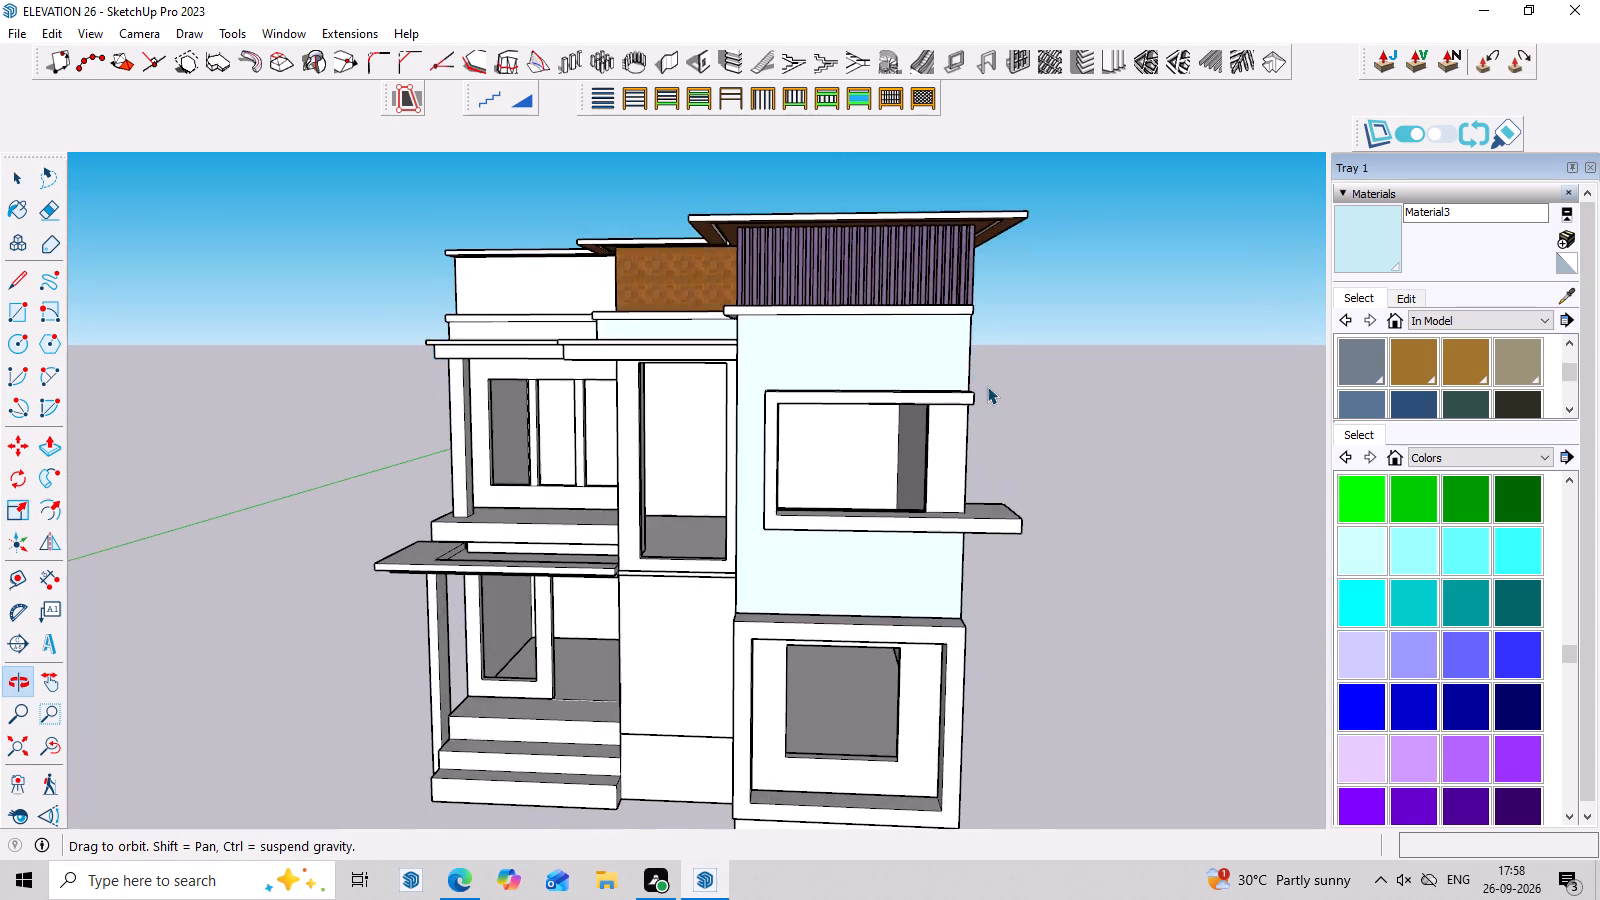
pyautogui.scroll(-5, 941, 405)
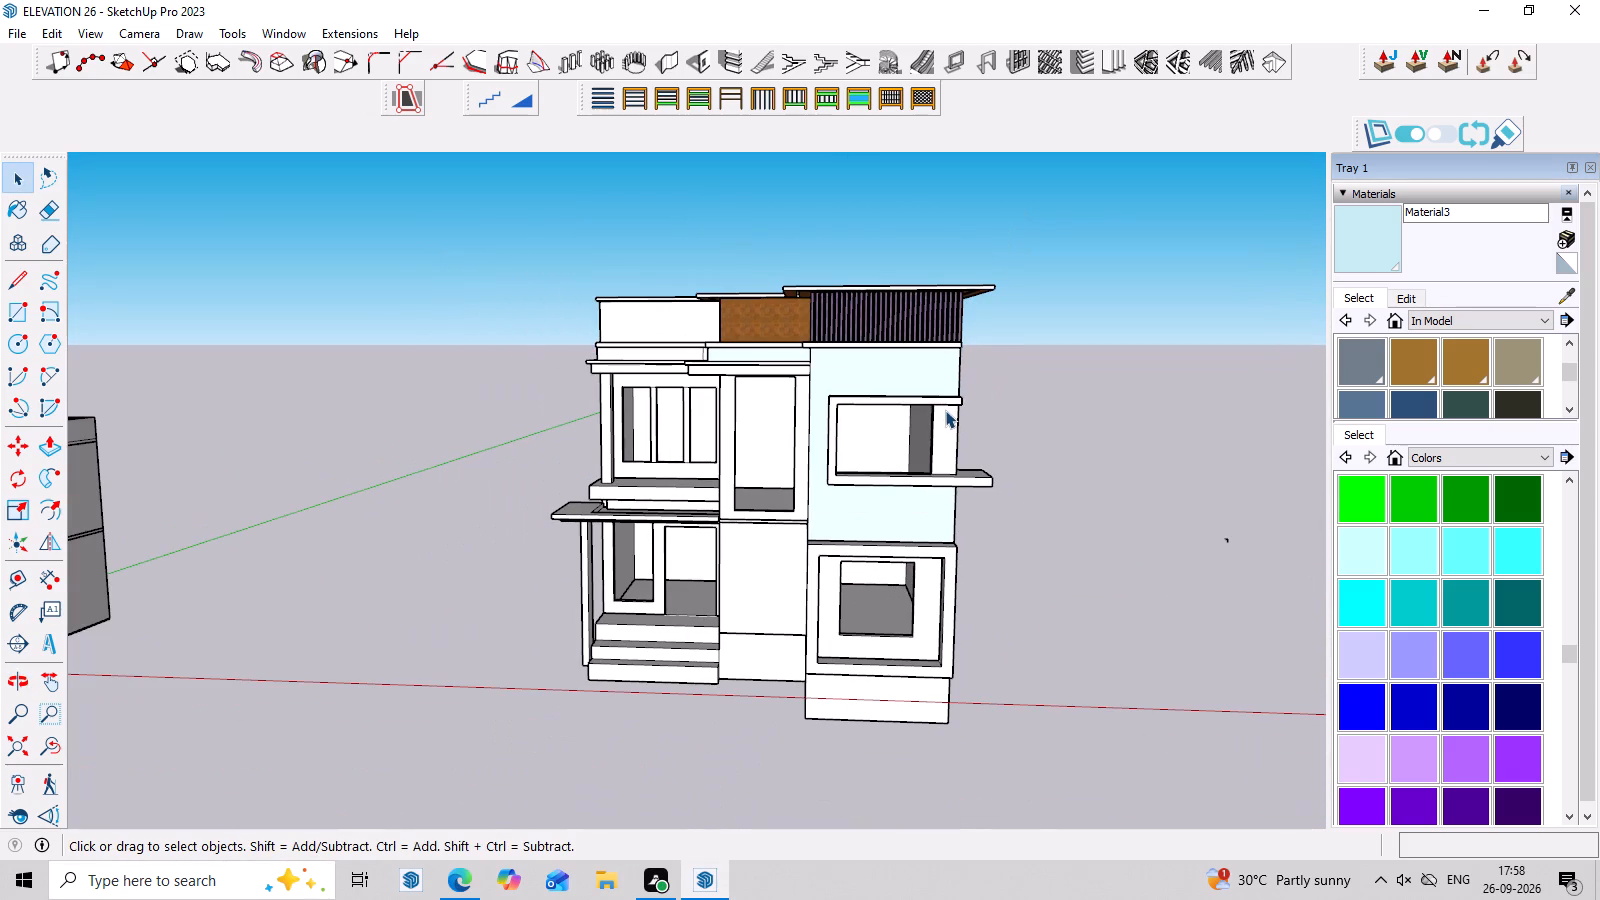
# Draw a vertical rectangle about 13' 11" wide and 4' 7" high on the upper balcony slab's front edge.
pyautogui.moveTo(636, 416); pyautogui.dragTo(640, 560, button='middle')
pyautogui.scroll(3, 626, 498)
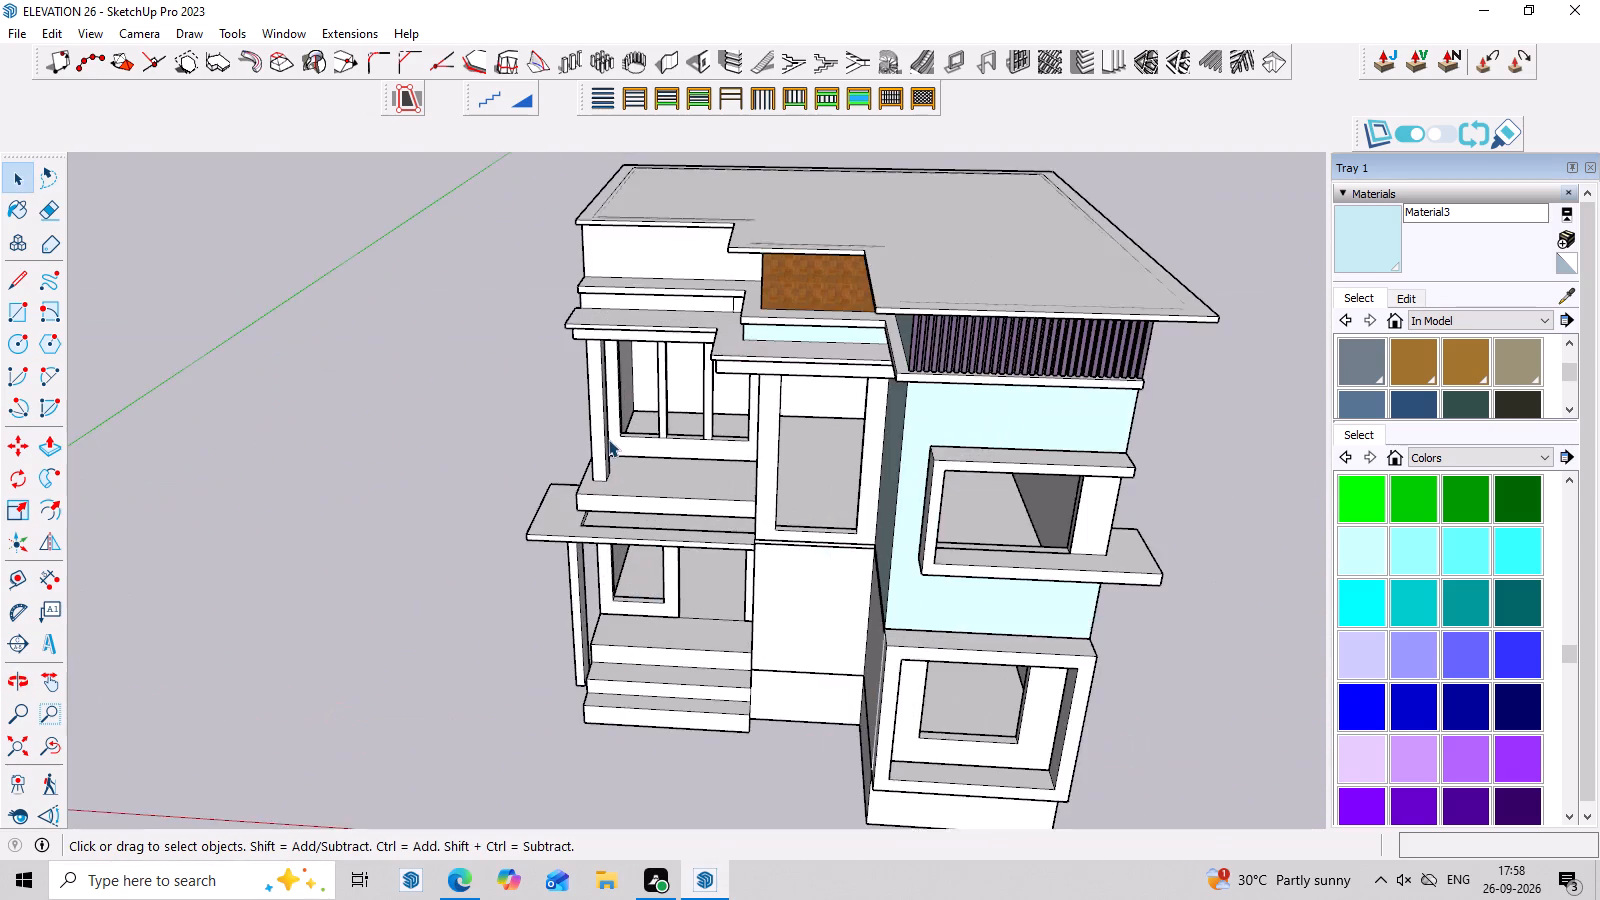
pyautogui.scroll(3, 608, 439)
pyautogui.moveTo(770, 469); pyautogui.dragTo(845, 399, button='middle')
pyautogui.scroll(3, 815, 437)
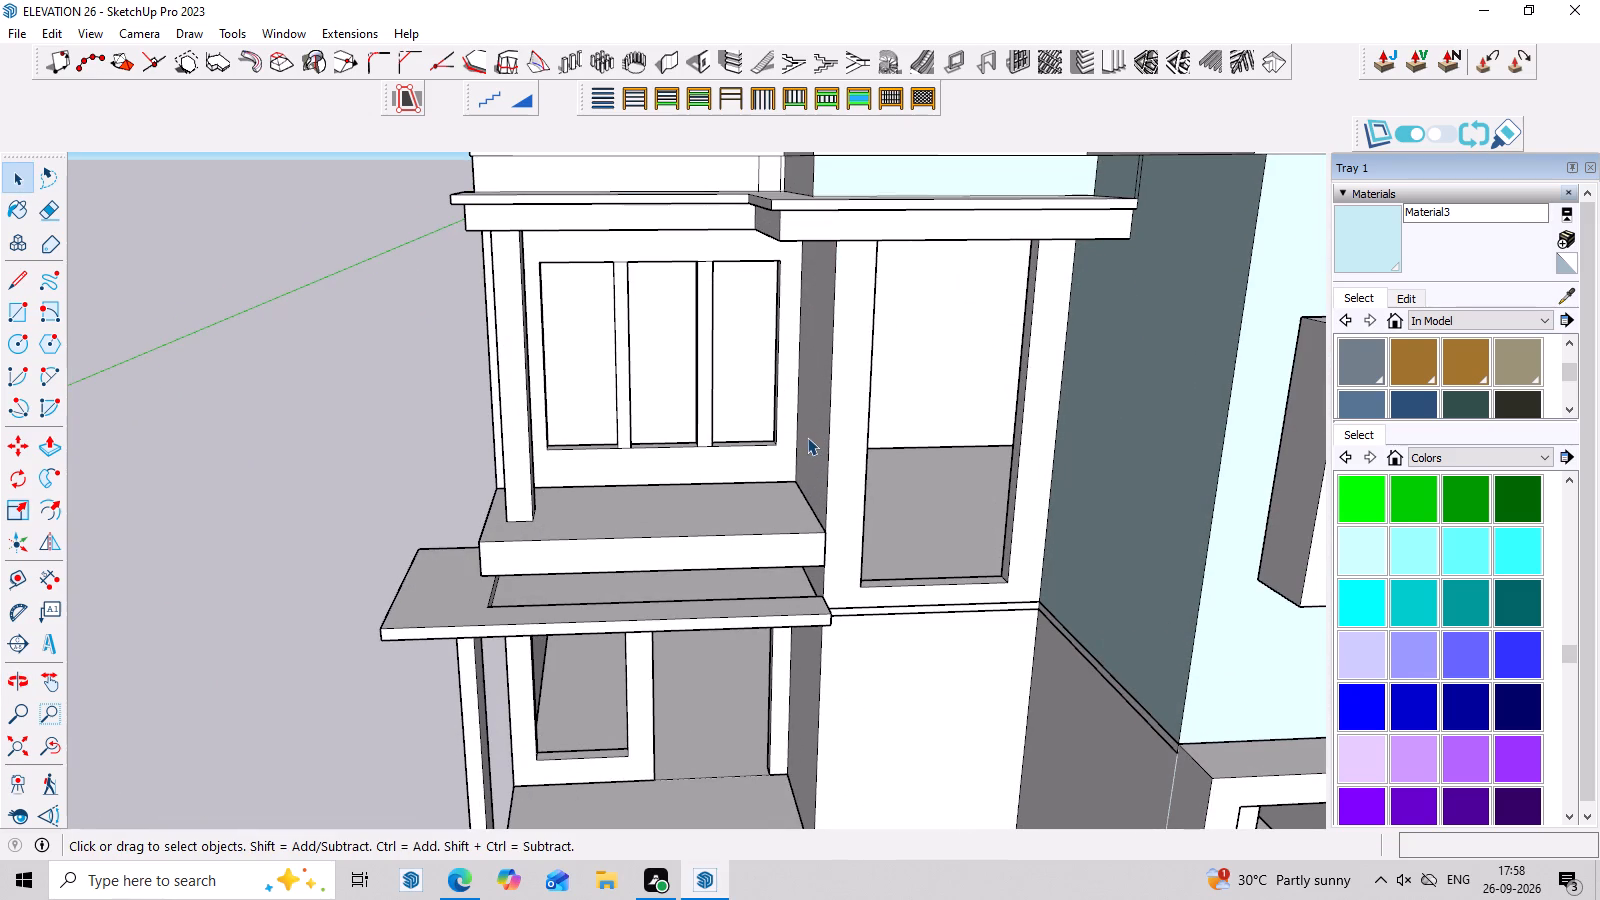
pyautogui.press('r')
pyautogui.scroll(3, 511, 490)
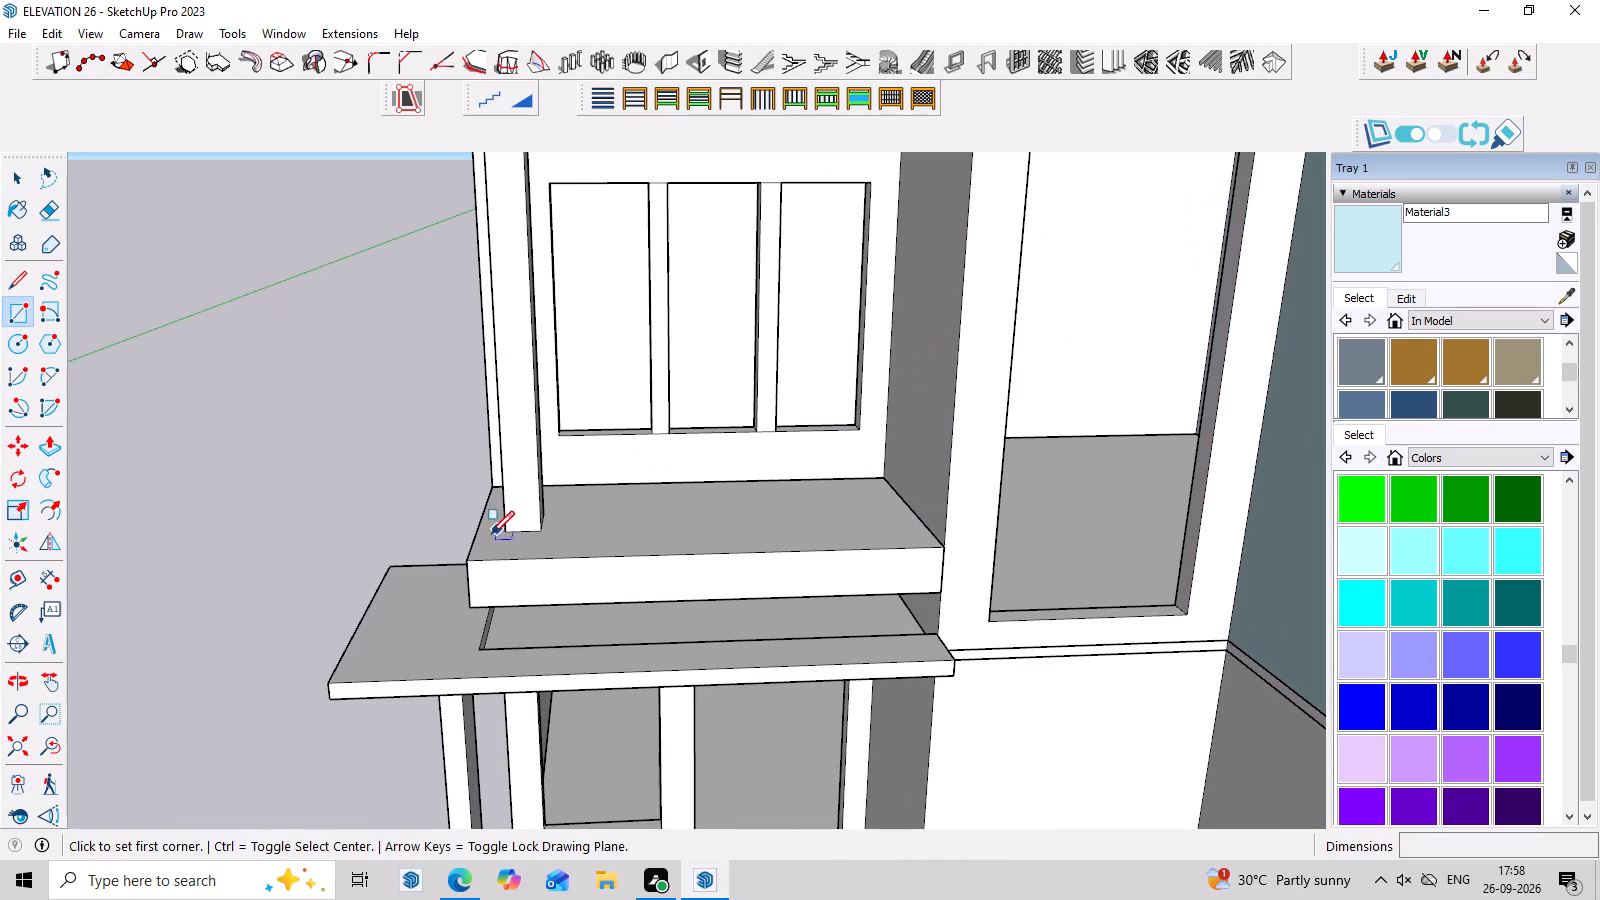
pyautogui.click(465, 561)
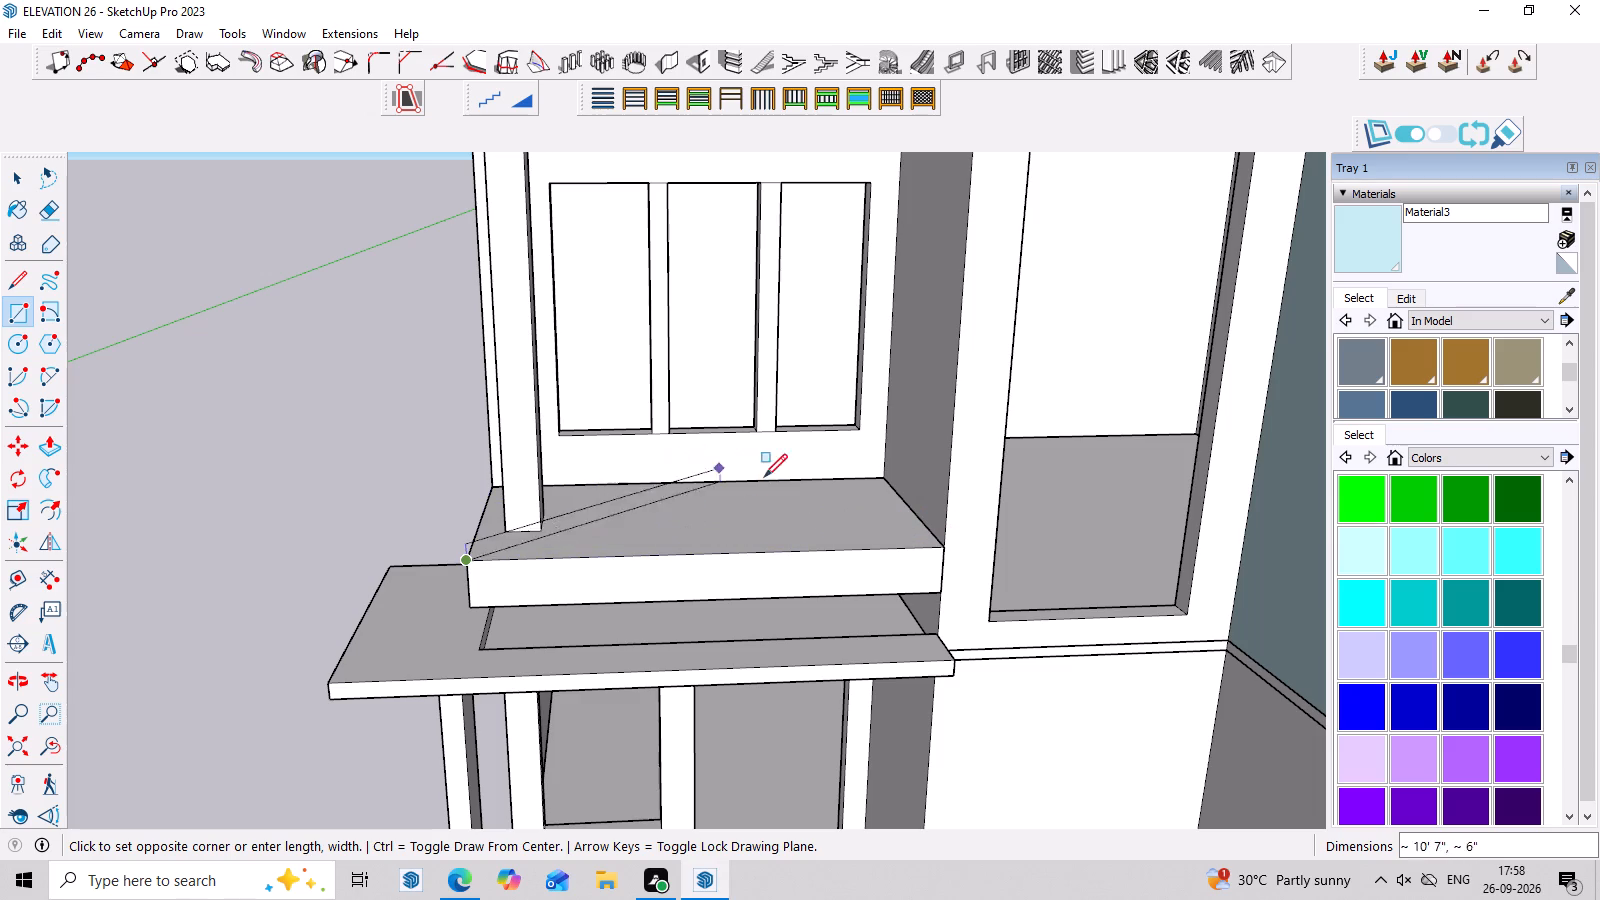
pyautogui.click(941, 547)
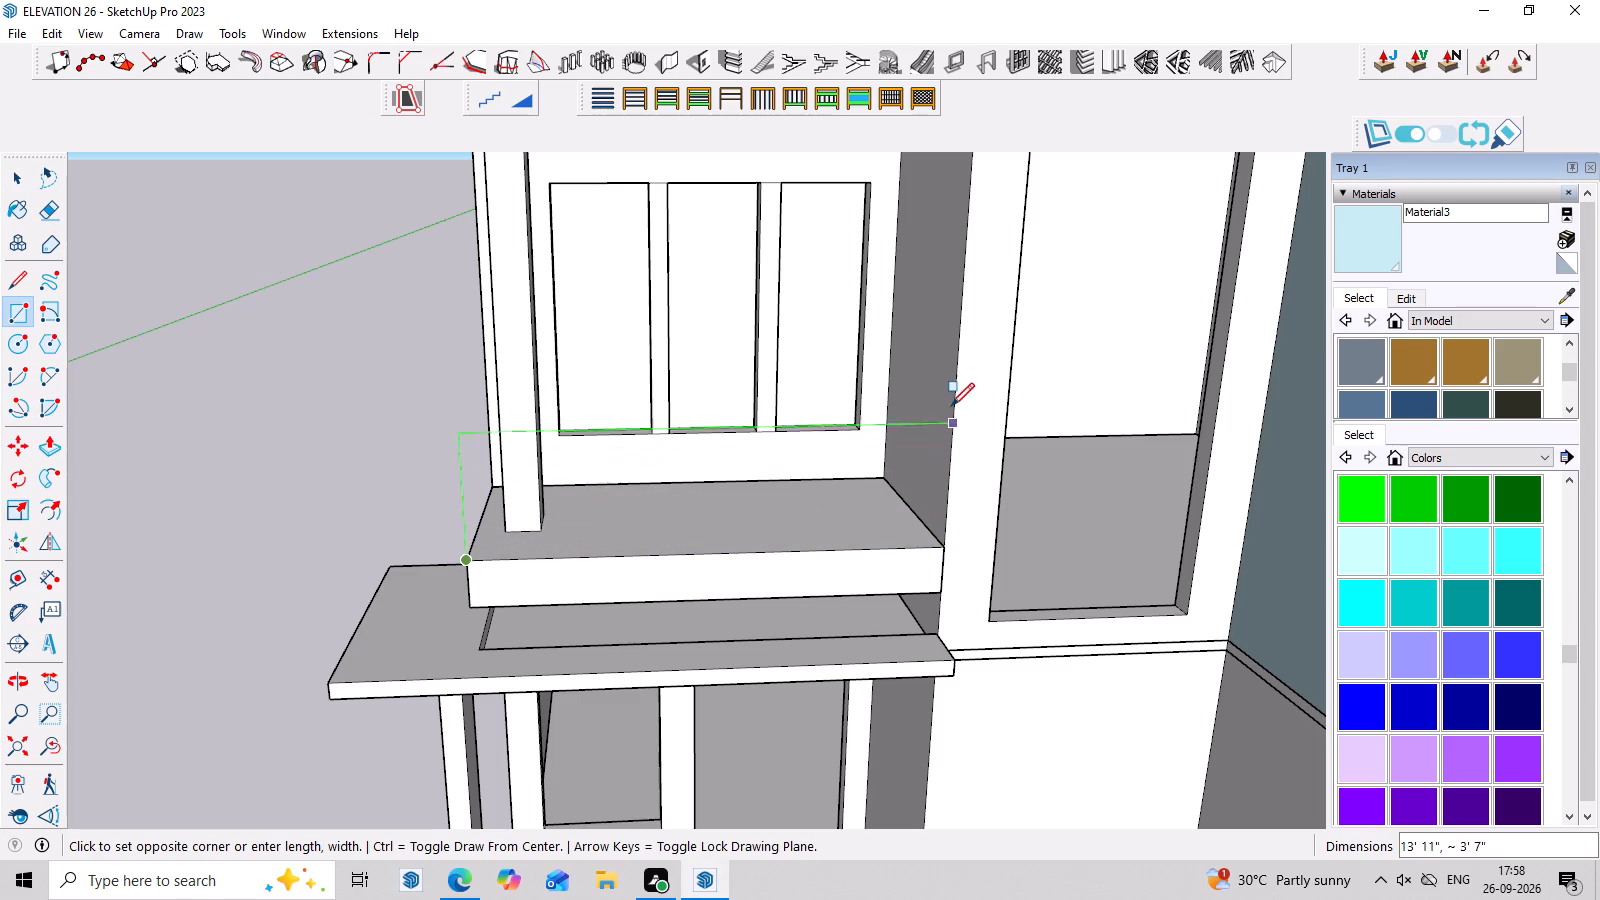
pyautogui.click(955, 387)
# Push/Pull the rectangle inward about 7" to make the balcony's front parapet.
pyautogui.moveTo(793, 487); pyautogui.dragTo(941, 509, button='middle')
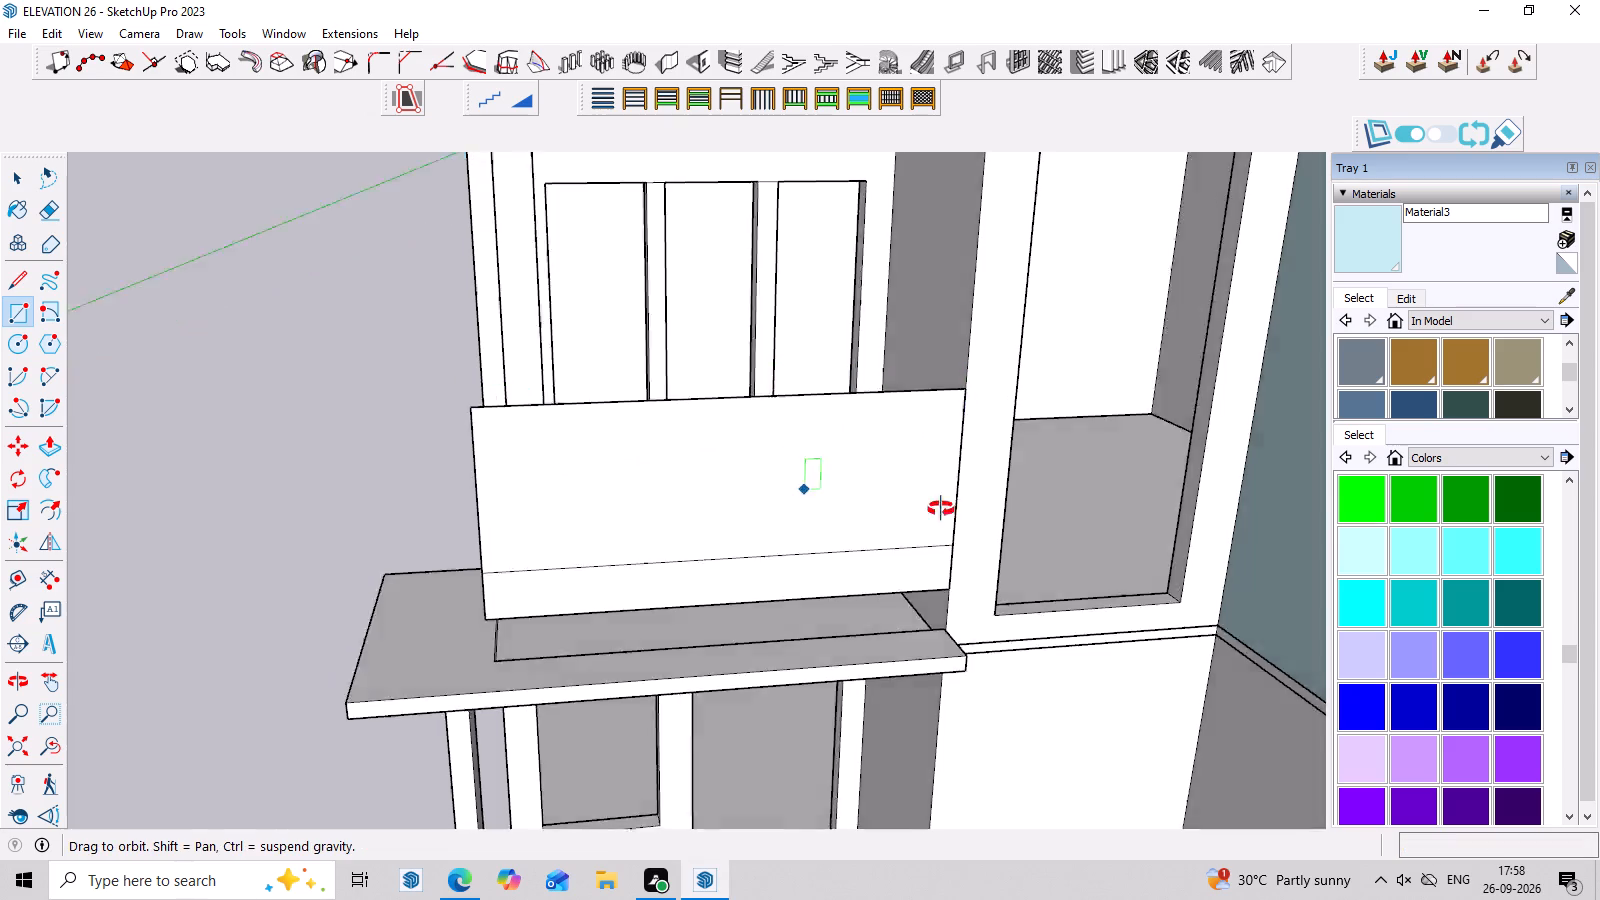
pyautogui.moveTo(941, 509); pyautogui.dragTo(1233, 508, button='middle')
pyautogui.moveTo(876, 523); pyautogui.dragTo(1192, 544, button='middle')
pyautogui.scroll(2, 1002, 512)
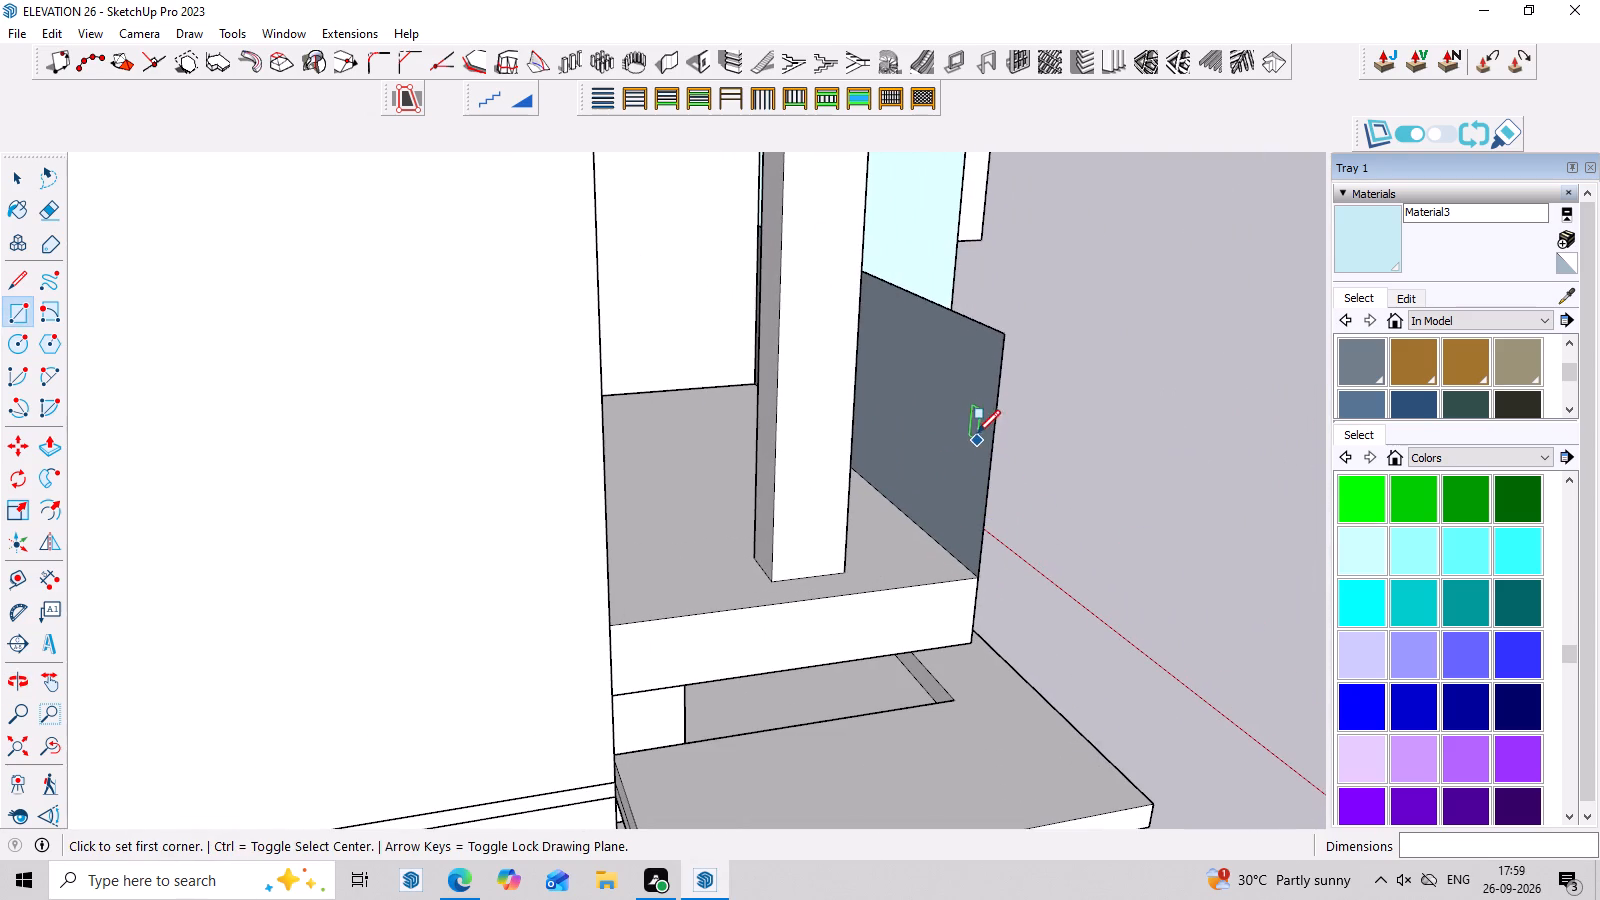
pyautogui.press('space')
pyautogui.click(975, 413)
pyautogui.press('p')
pyautogui.click(975, 413)
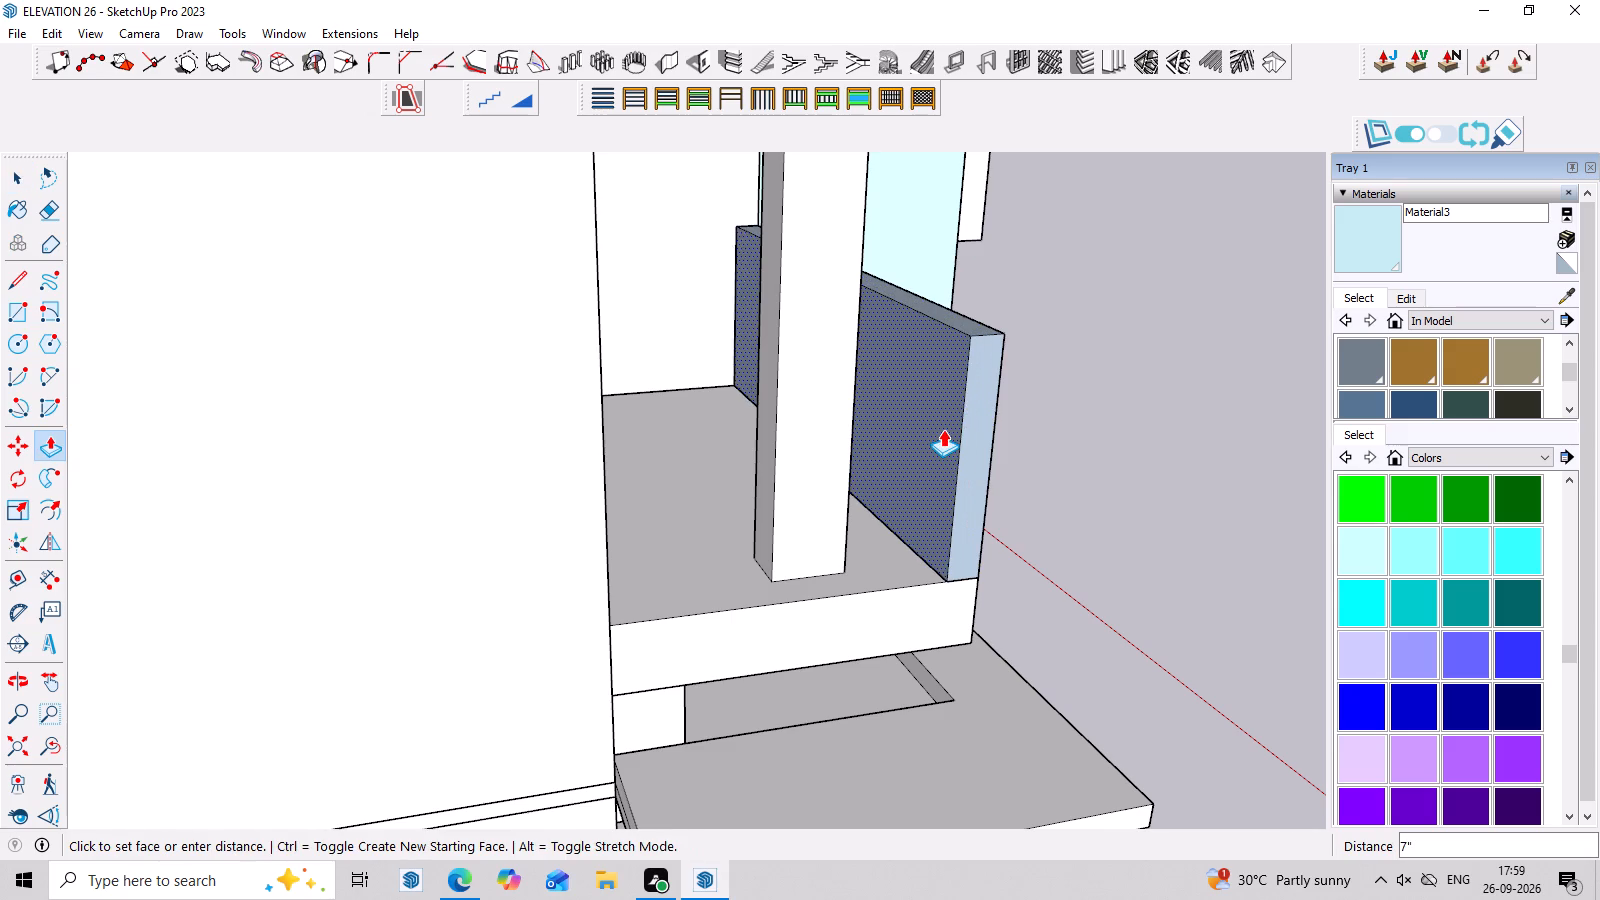
pyautogui.click(942, 429)
pyautogui.press('space')
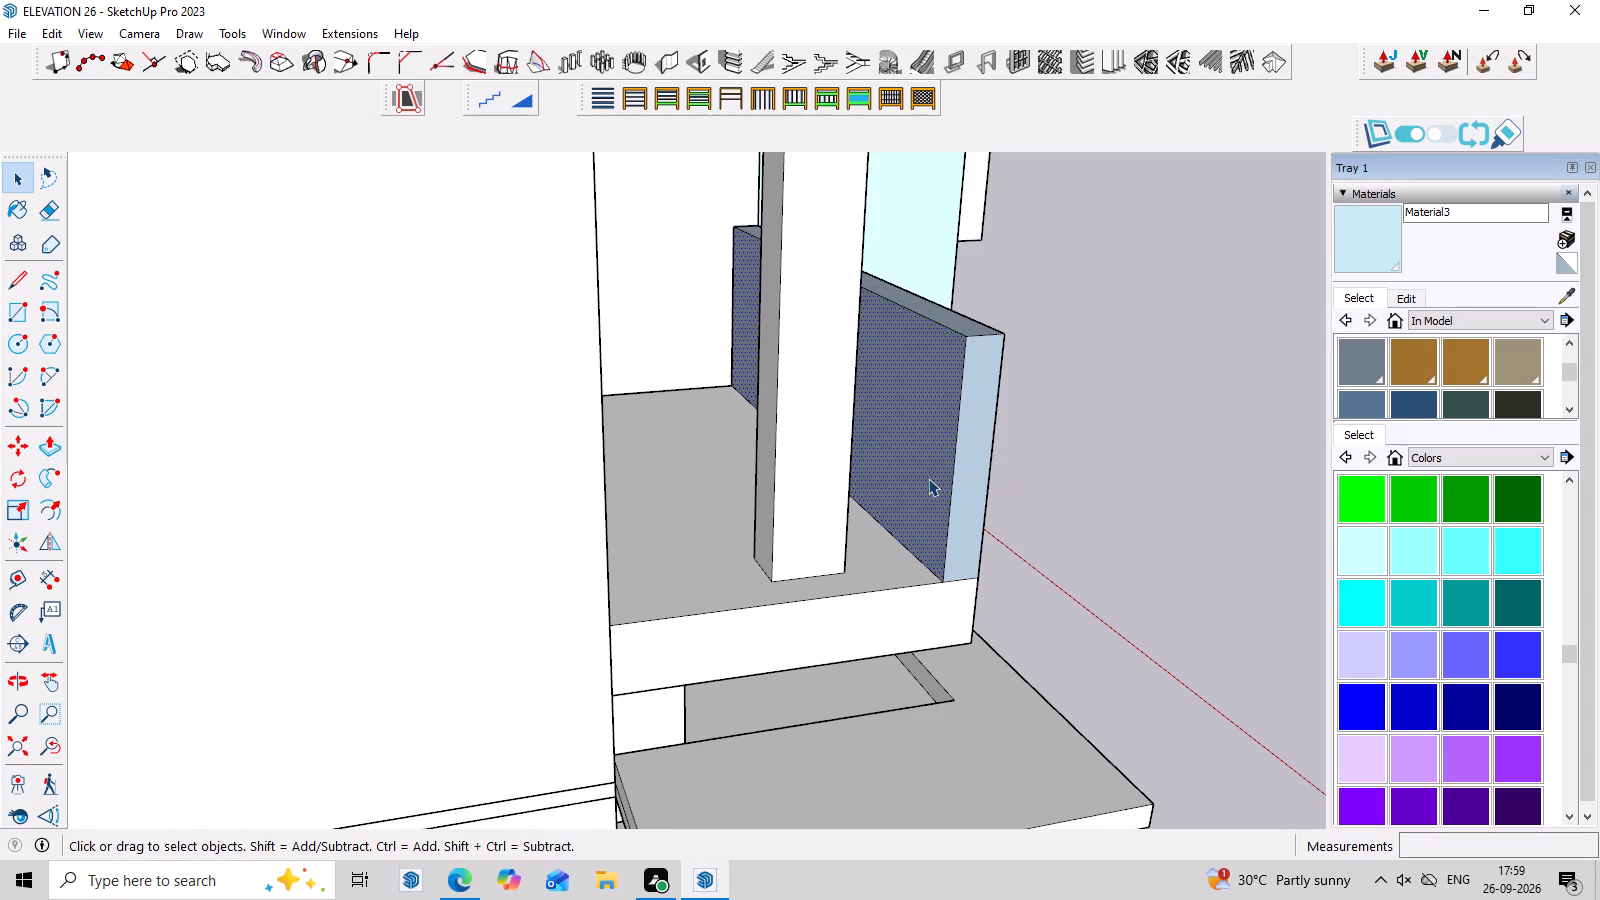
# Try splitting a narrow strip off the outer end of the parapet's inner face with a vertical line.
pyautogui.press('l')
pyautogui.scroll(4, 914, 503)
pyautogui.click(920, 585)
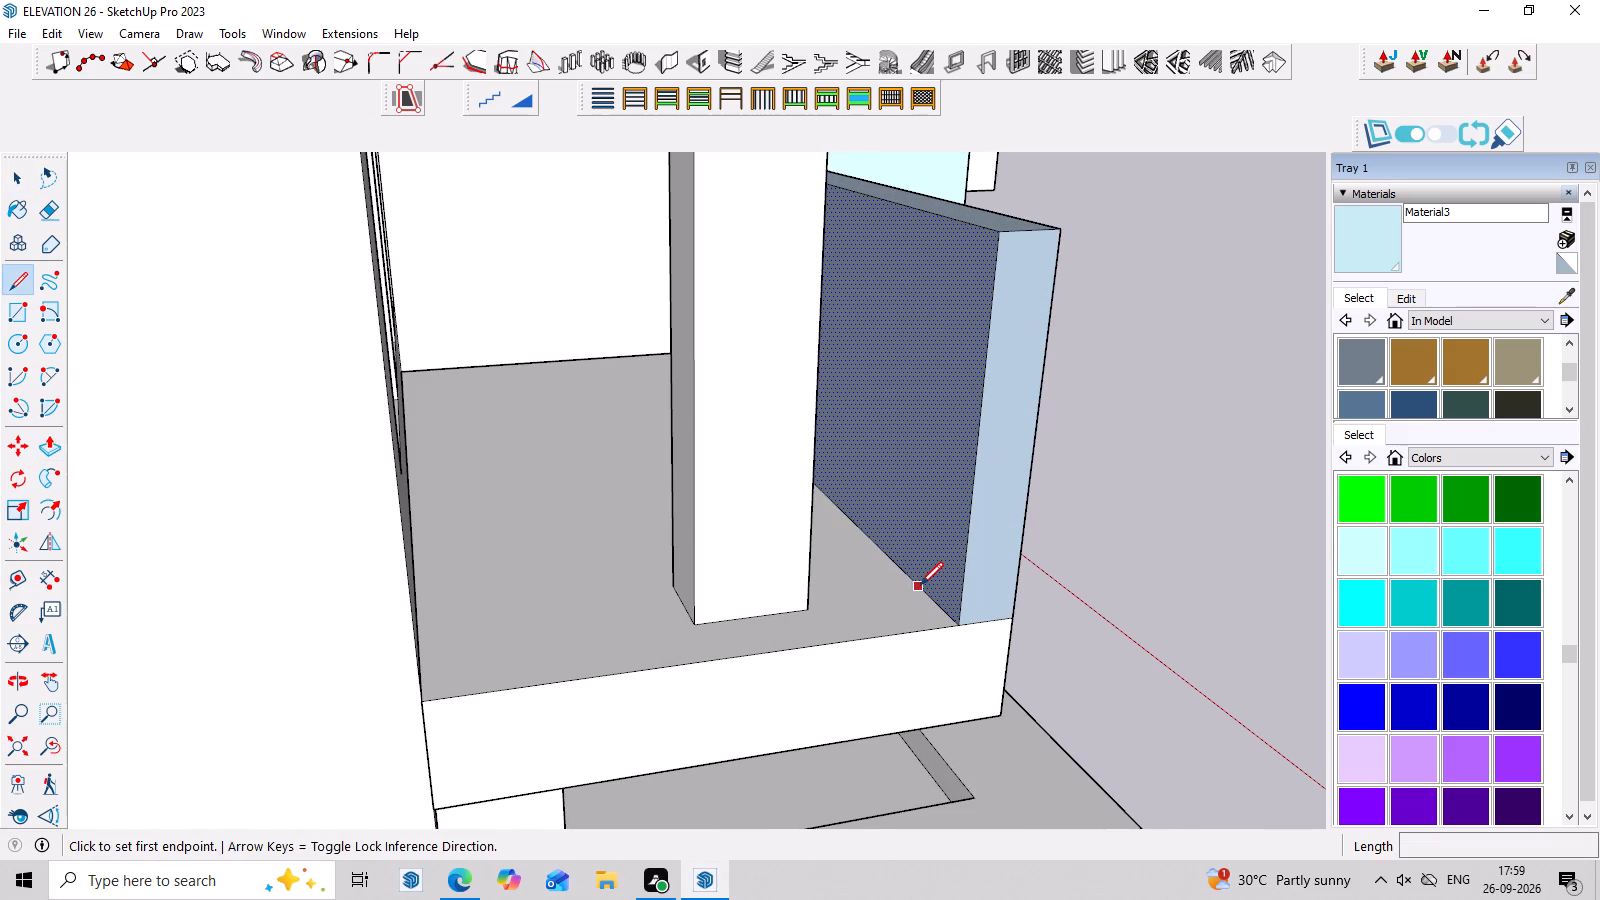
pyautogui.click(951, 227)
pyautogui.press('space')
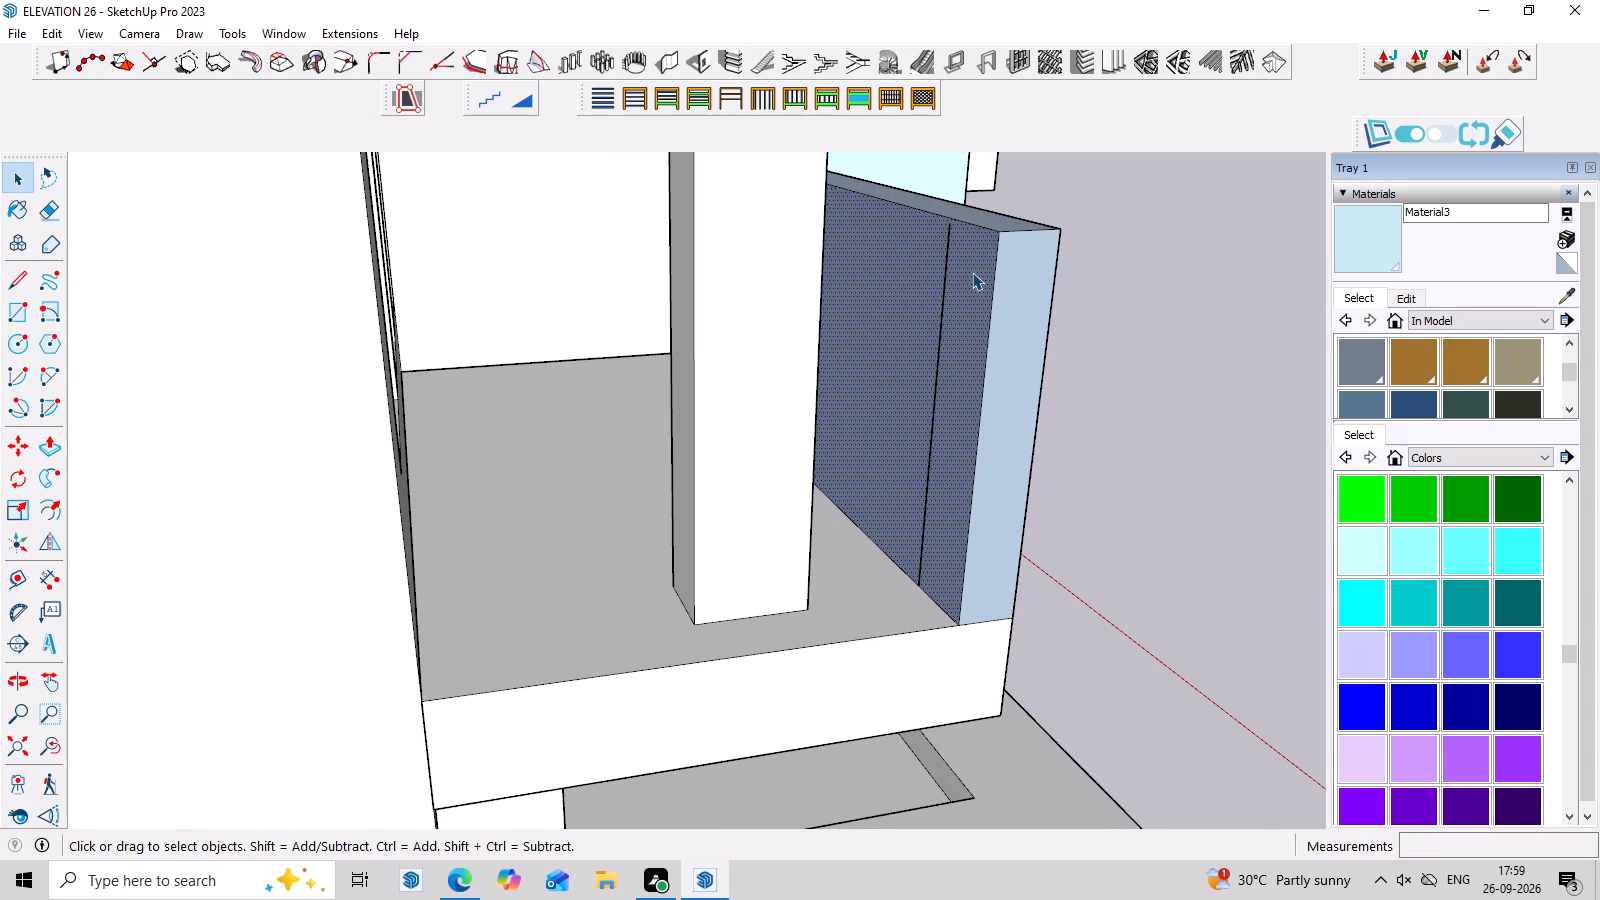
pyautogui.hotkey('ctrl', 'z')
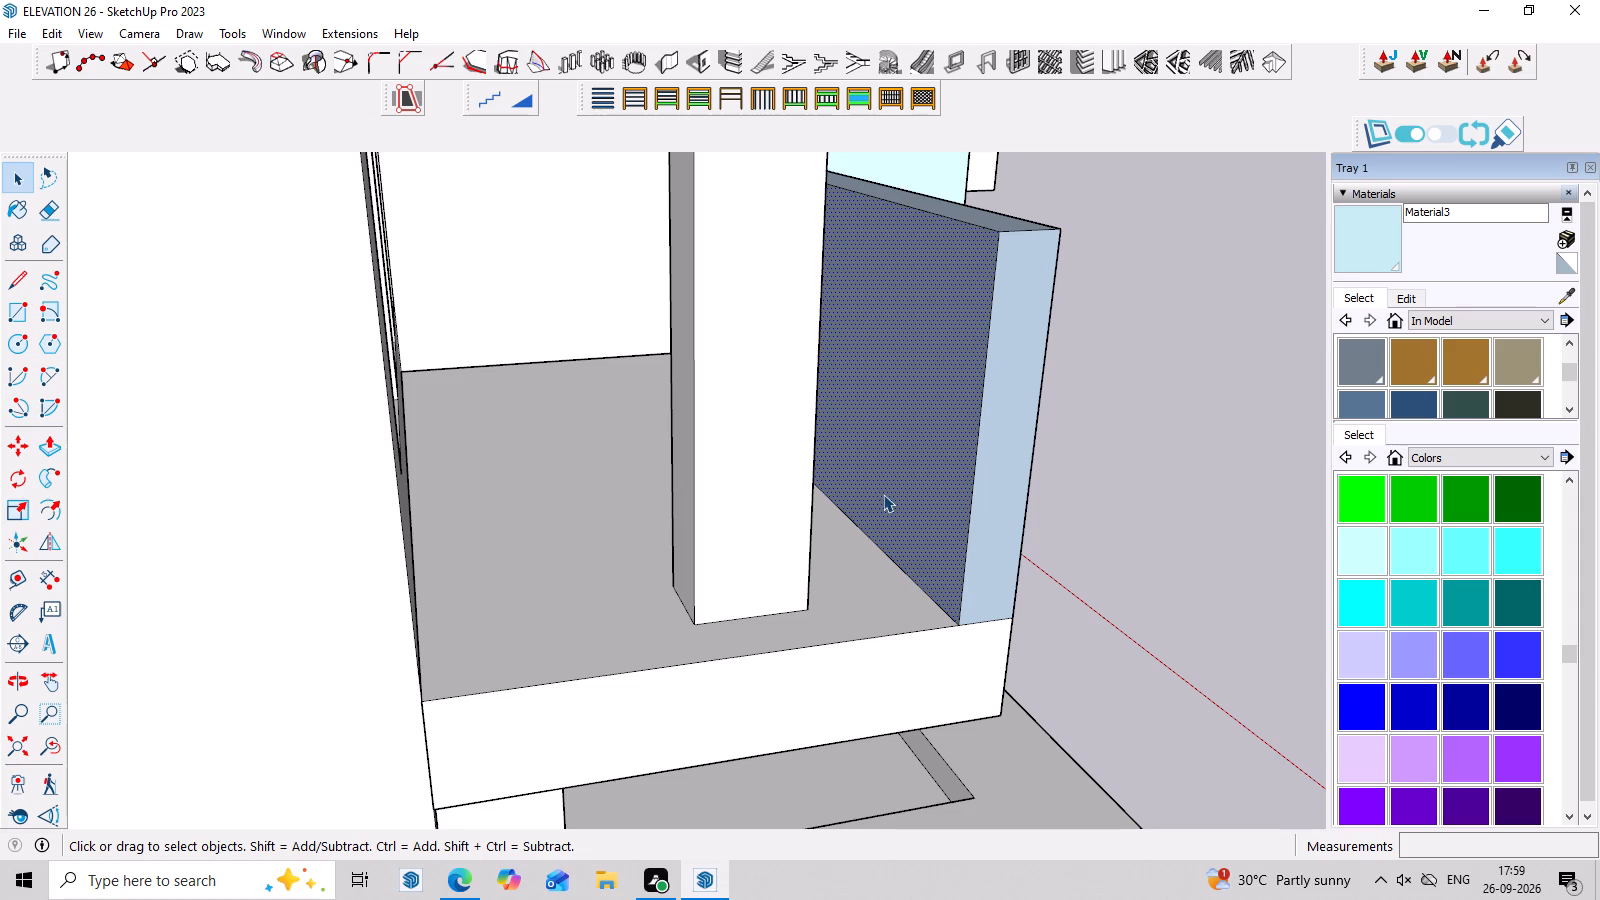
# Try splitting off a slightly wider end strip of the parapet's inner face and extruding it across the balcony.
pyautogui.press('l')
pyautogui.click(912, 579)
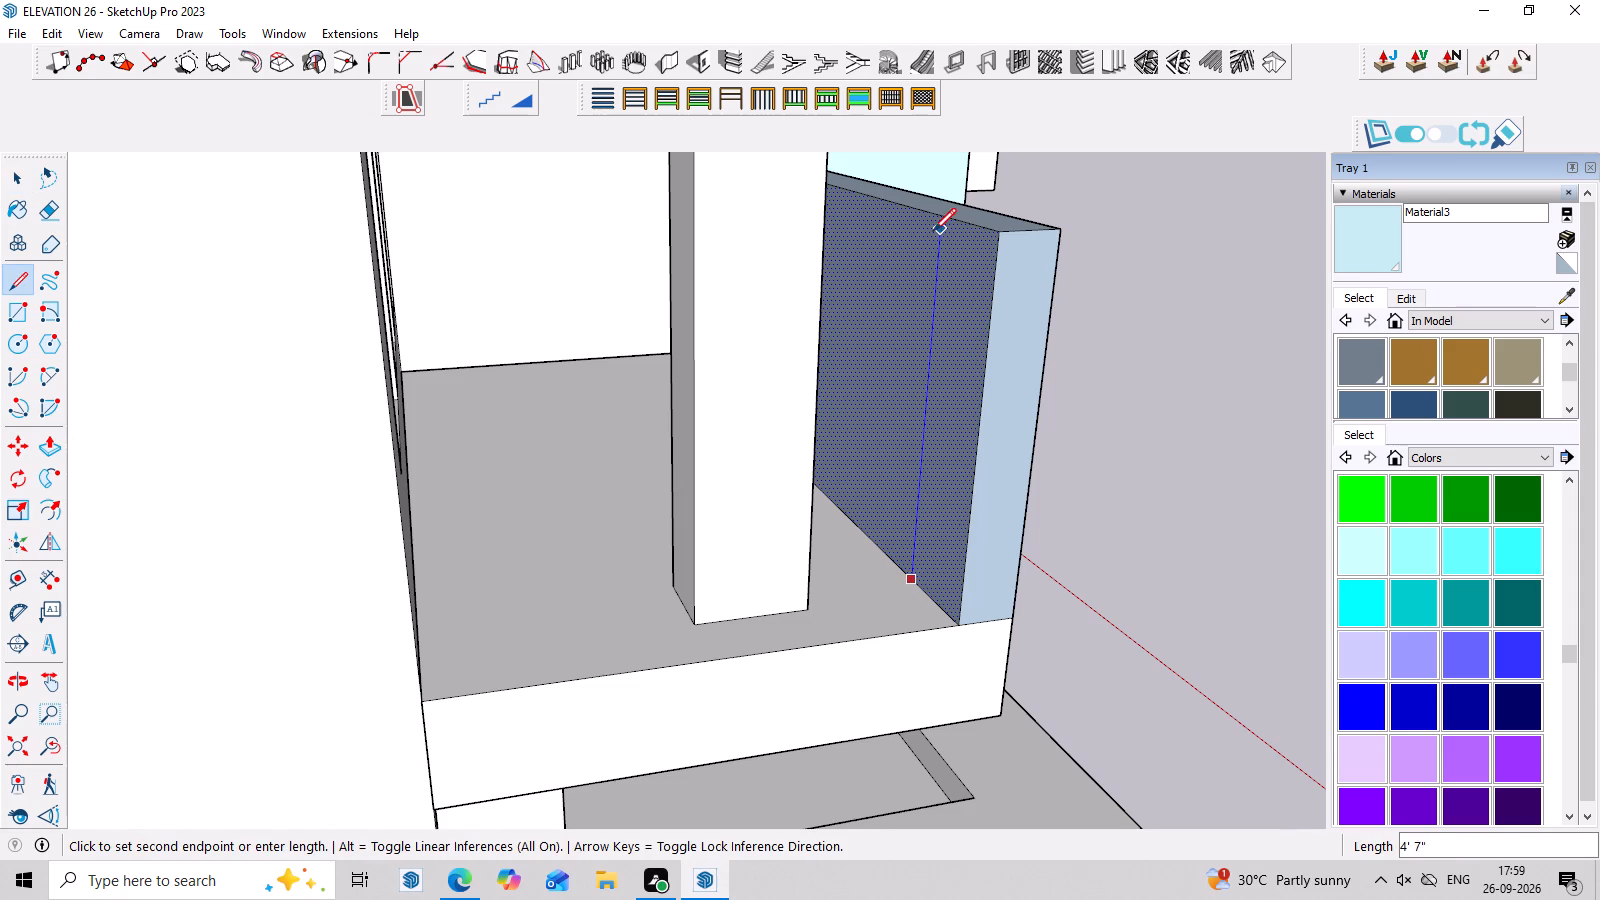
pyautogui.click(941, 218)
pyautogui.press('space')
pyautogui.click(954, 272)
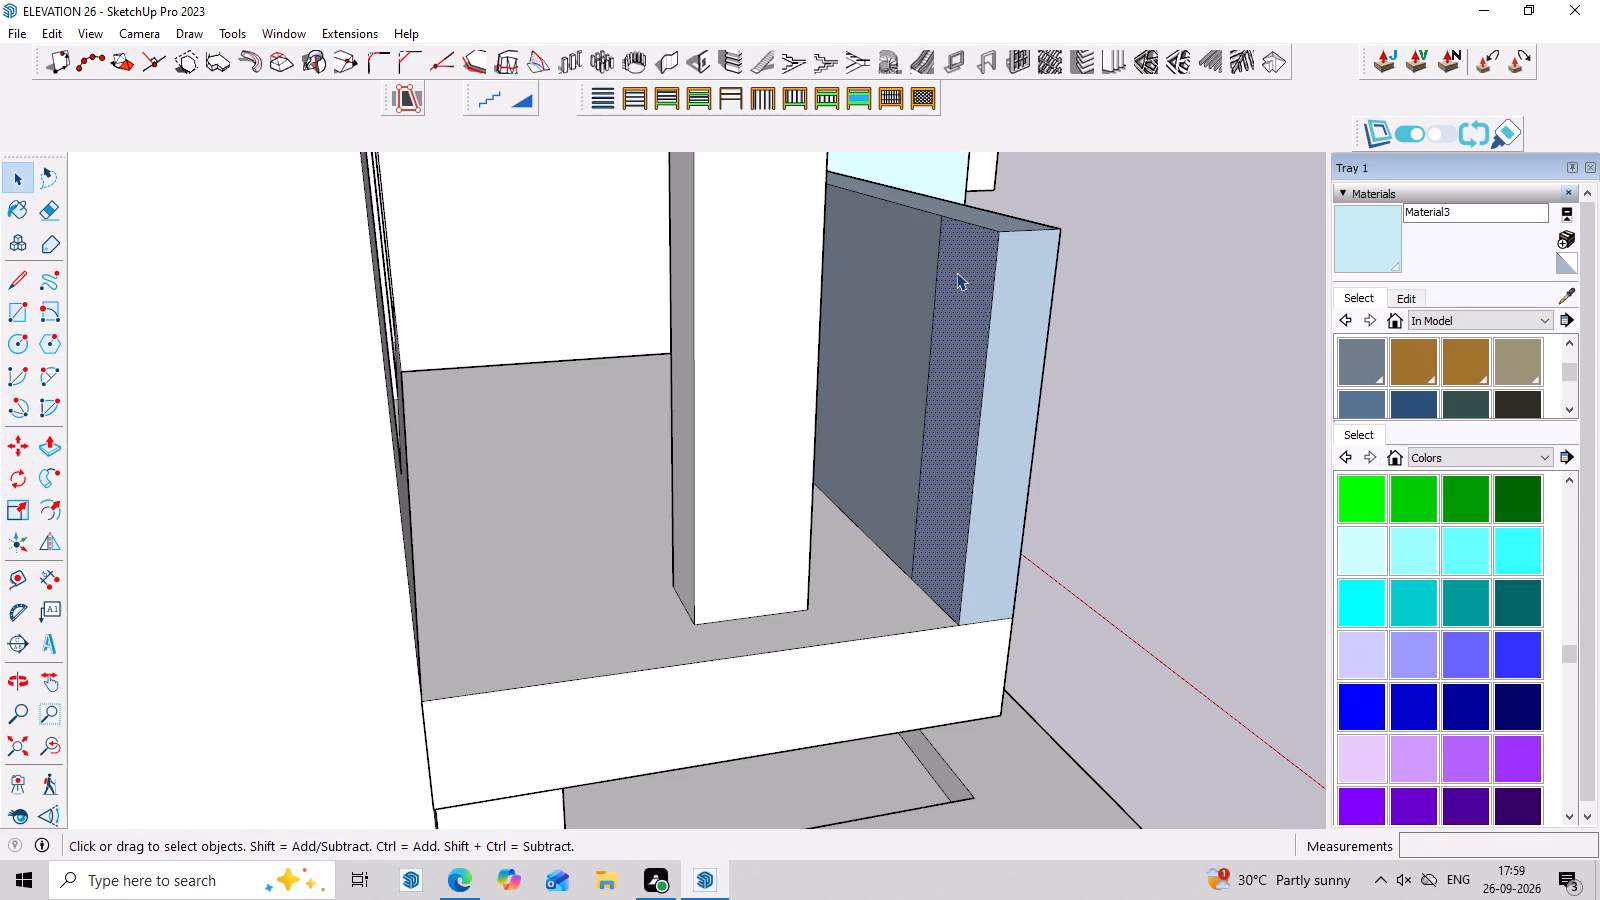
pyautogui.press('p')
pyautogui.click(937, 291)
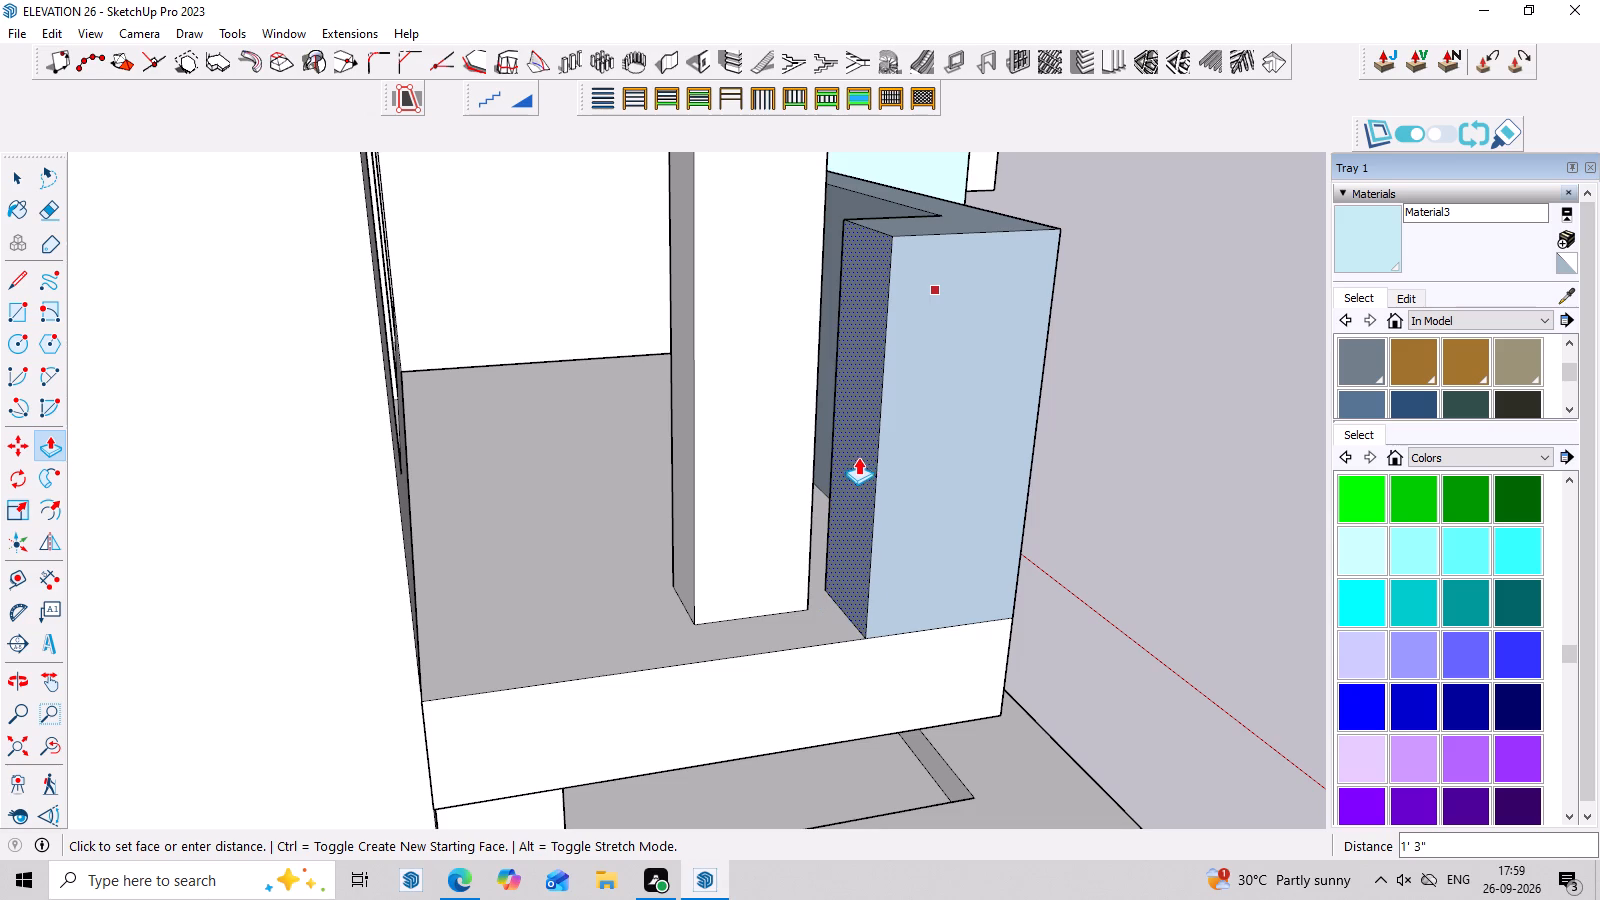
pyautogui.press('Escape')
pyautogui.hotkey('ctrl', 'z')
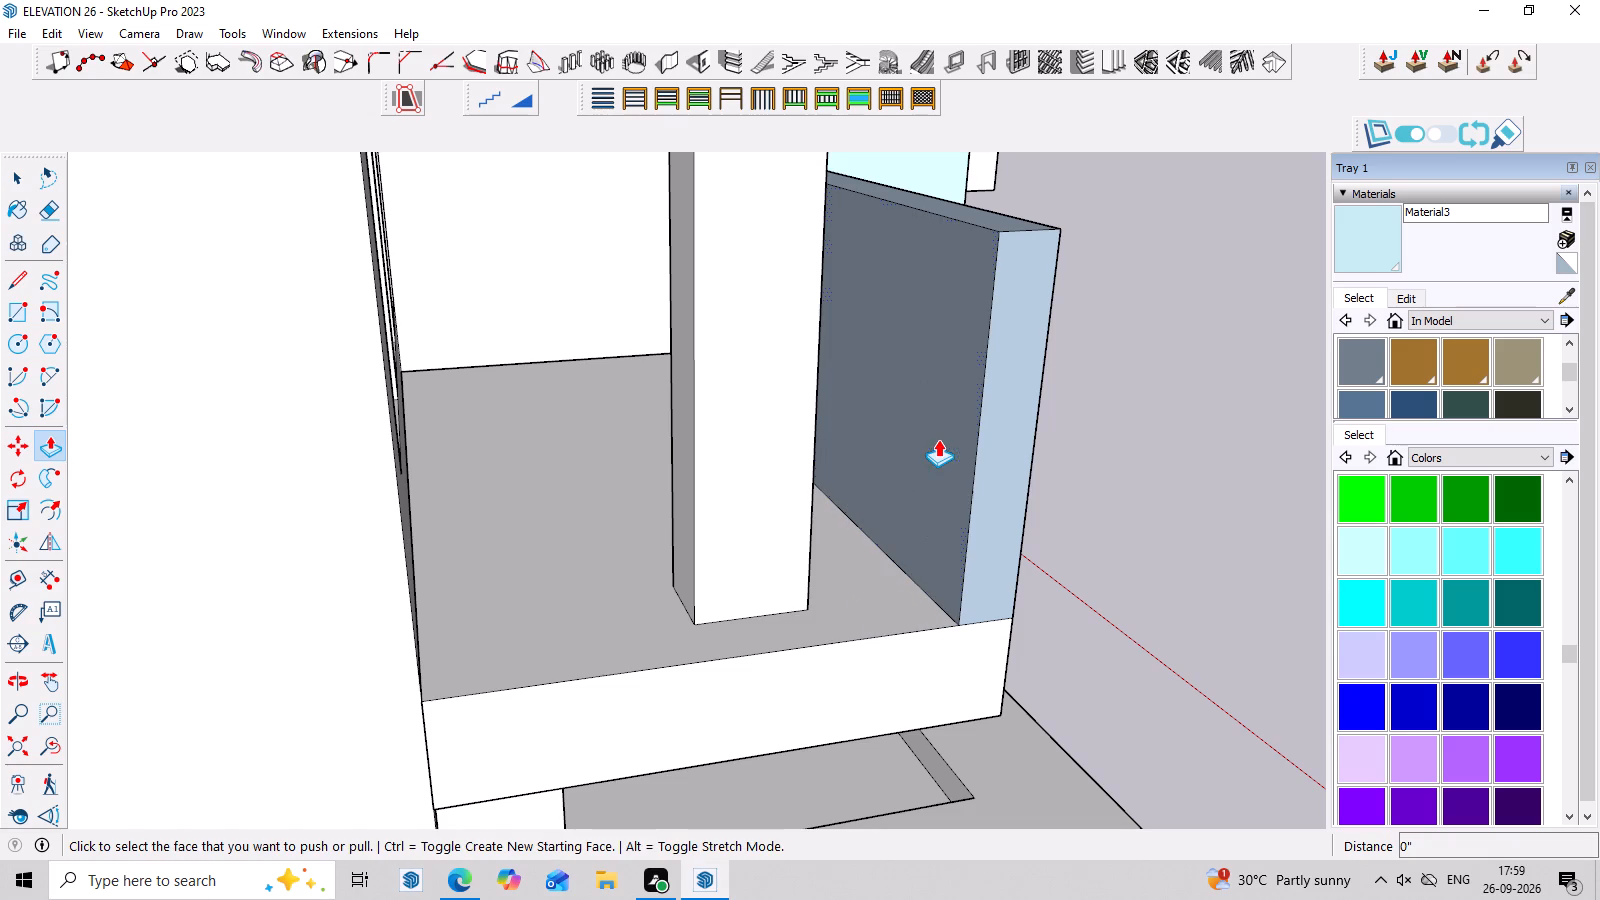
# Form the balcony's side parapet by splitting off an end strip of the front parapet and extruding it back to the house wall.
pyautogui.press('l')
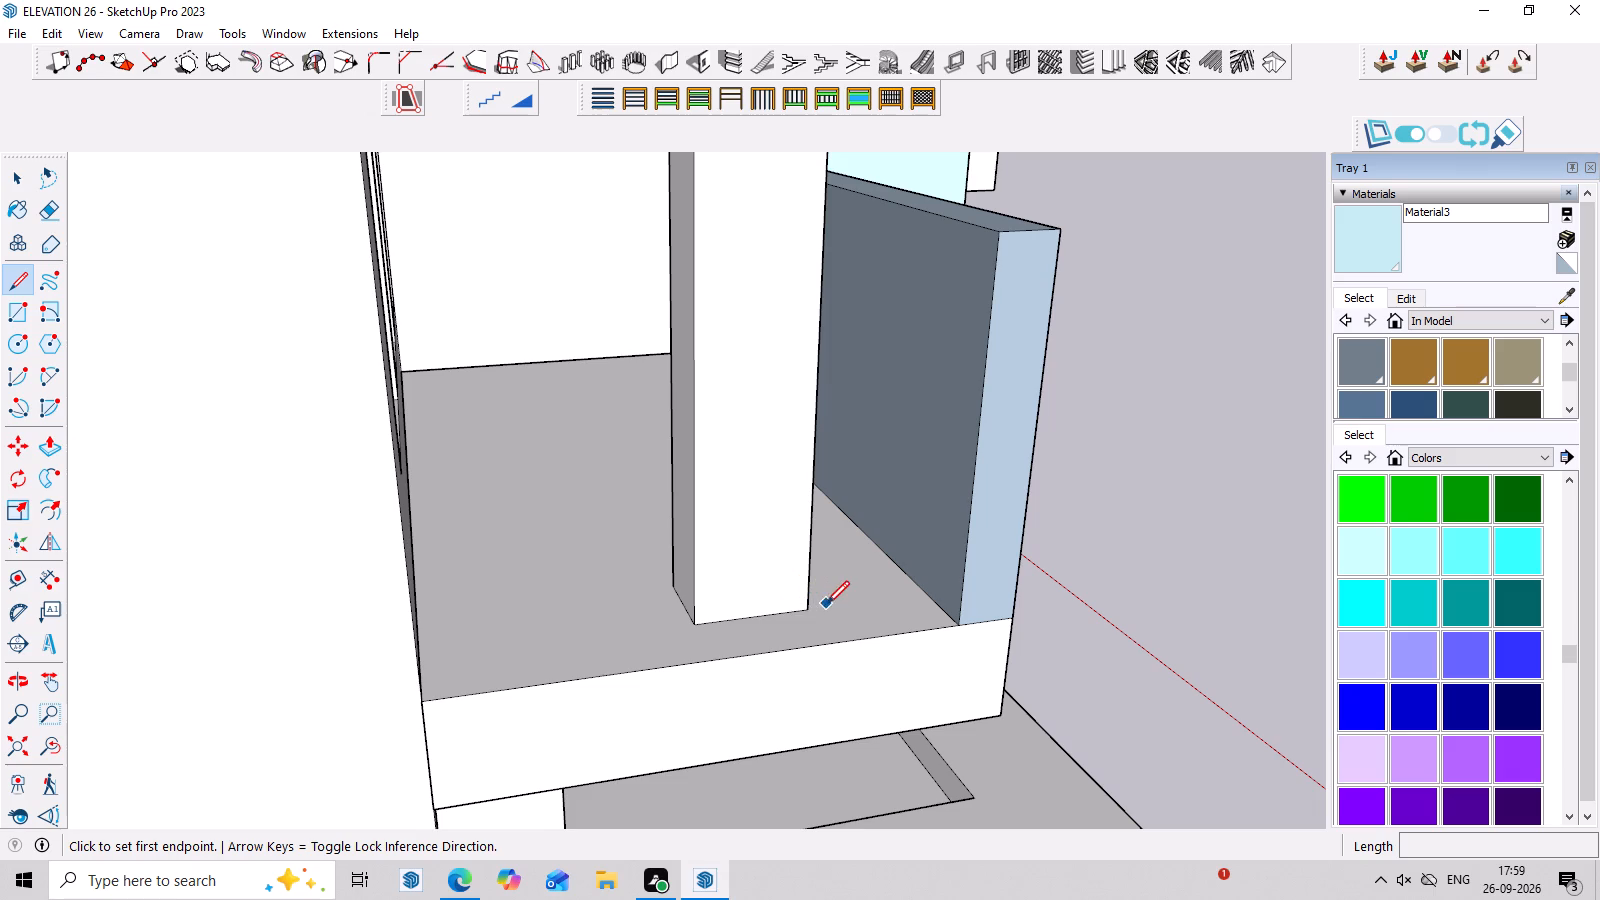
pyautogui.click(927, 597)
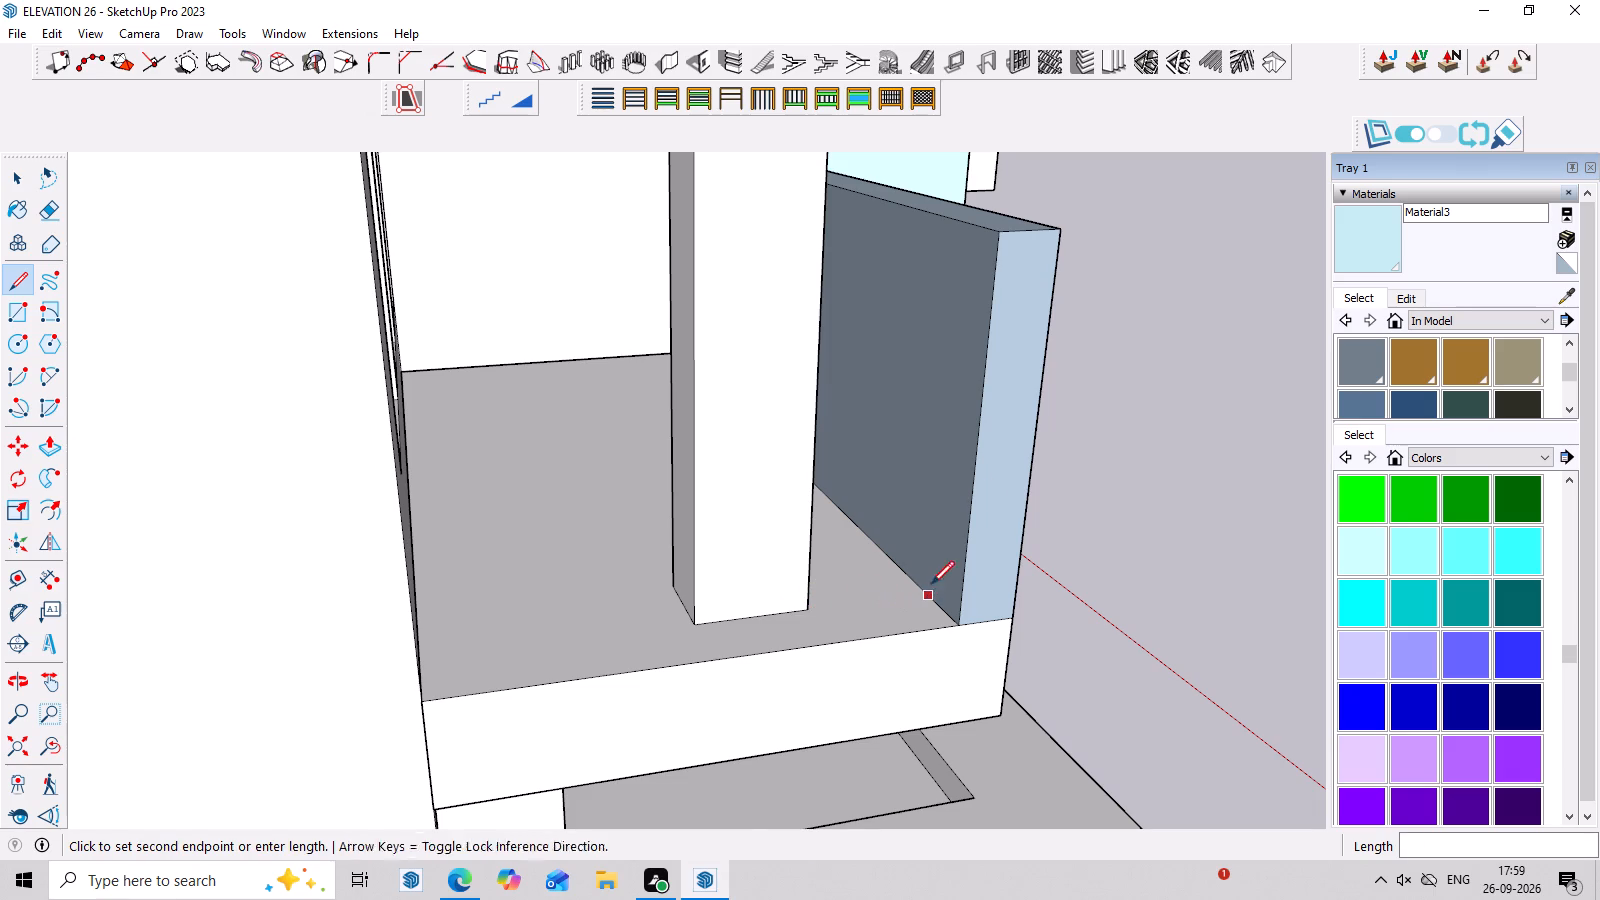
pyautogui.click(973, 221)
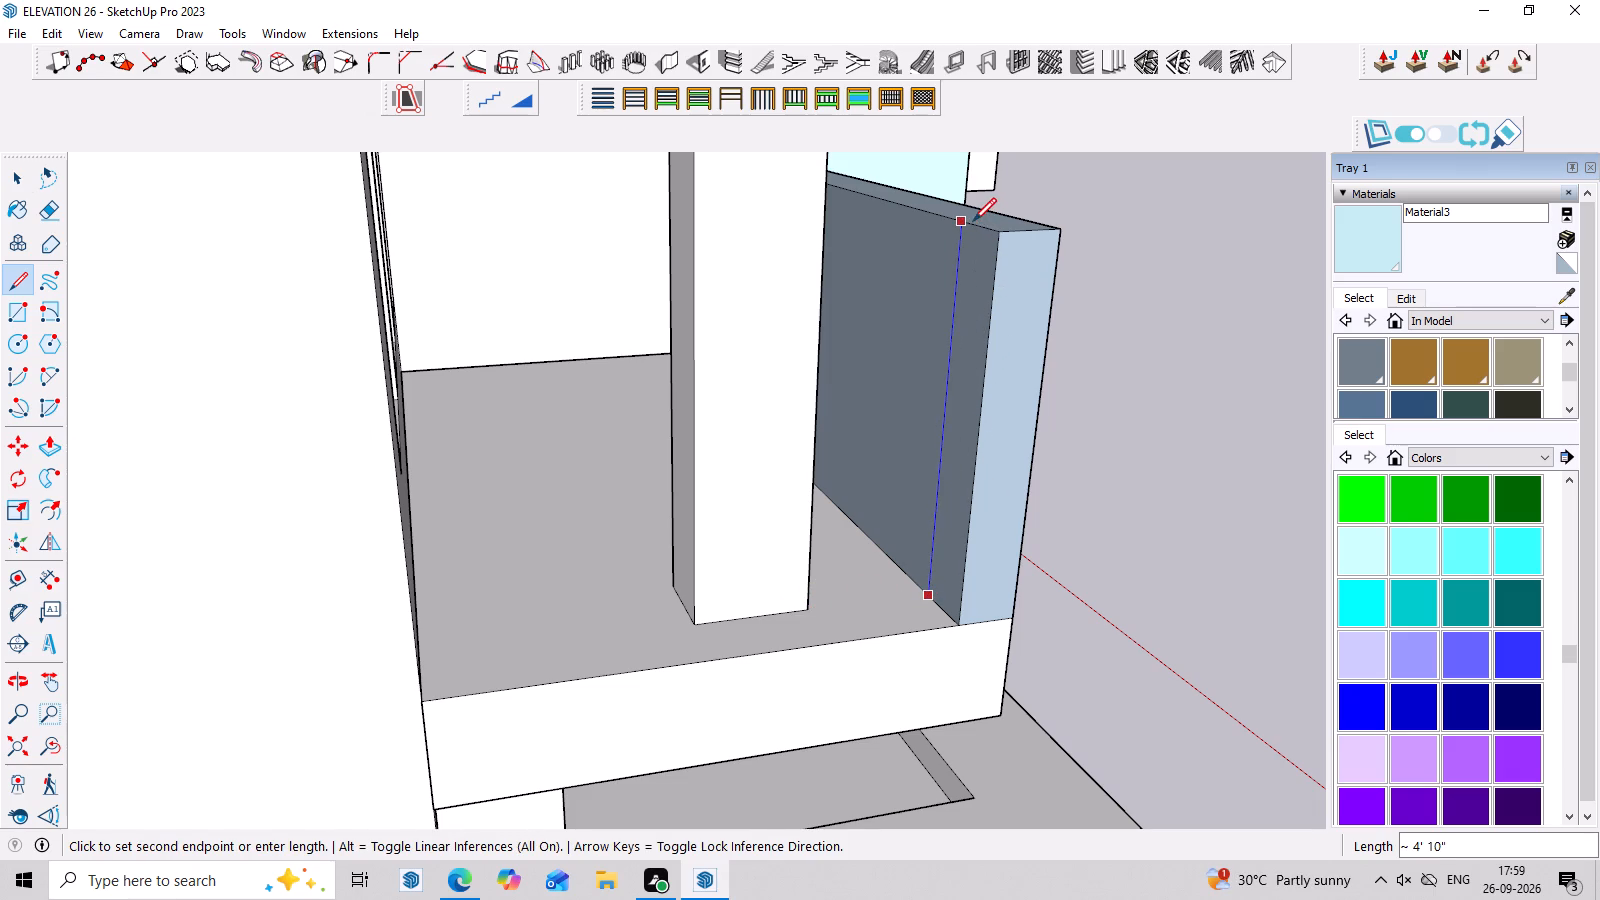
pyautogui.press('space')
pyautogui.click(982, 267)
pyautogui.press('p')
pyautogui.doubleClick(982, 267)
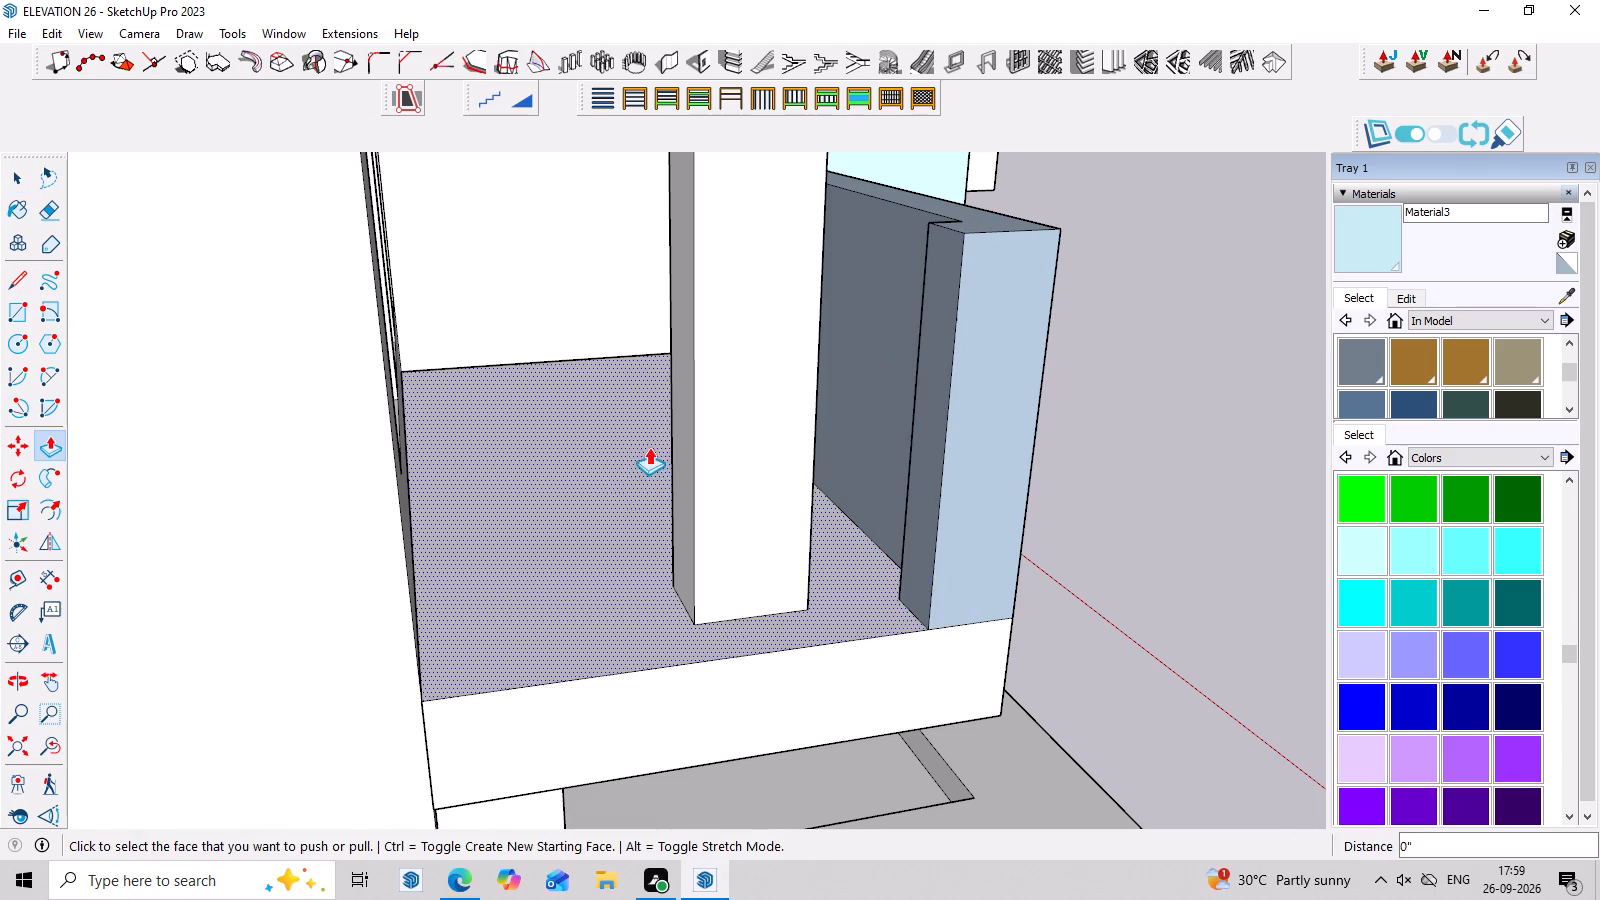
pyautogui.click(934, 425)
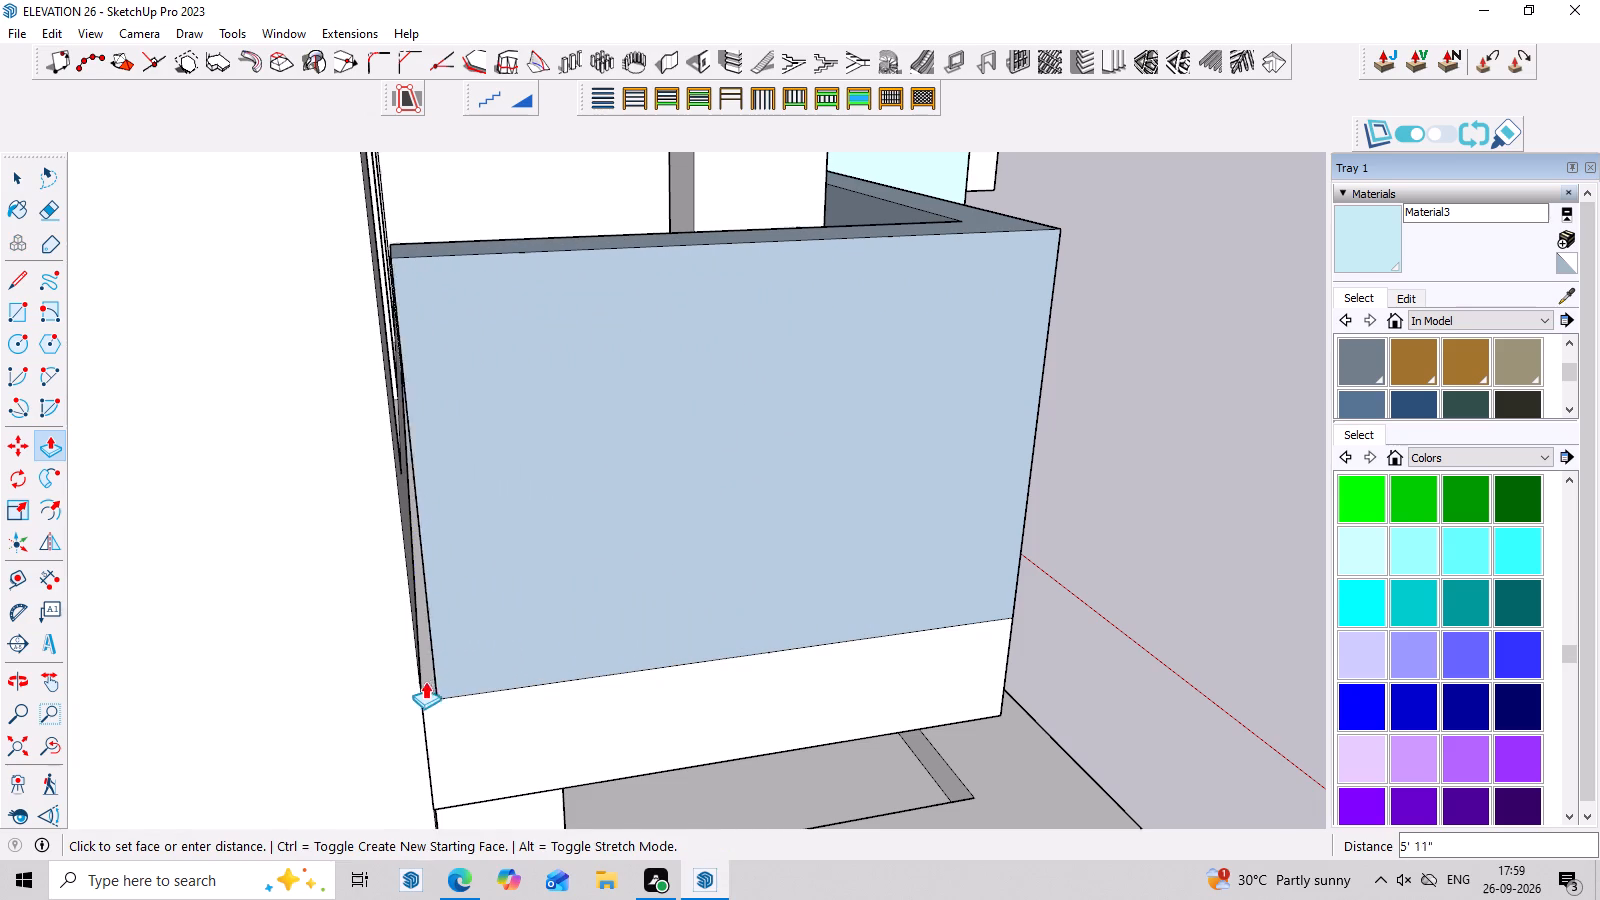
pyautogui.click(415, 692)
# Reverse the outer face of the balcony's side parapet.
pyautogui.scroll(-3, 653, 628)
pyautogui.moveTo(908, 598); pyautogui.dragTo(189, 578, button='middle')
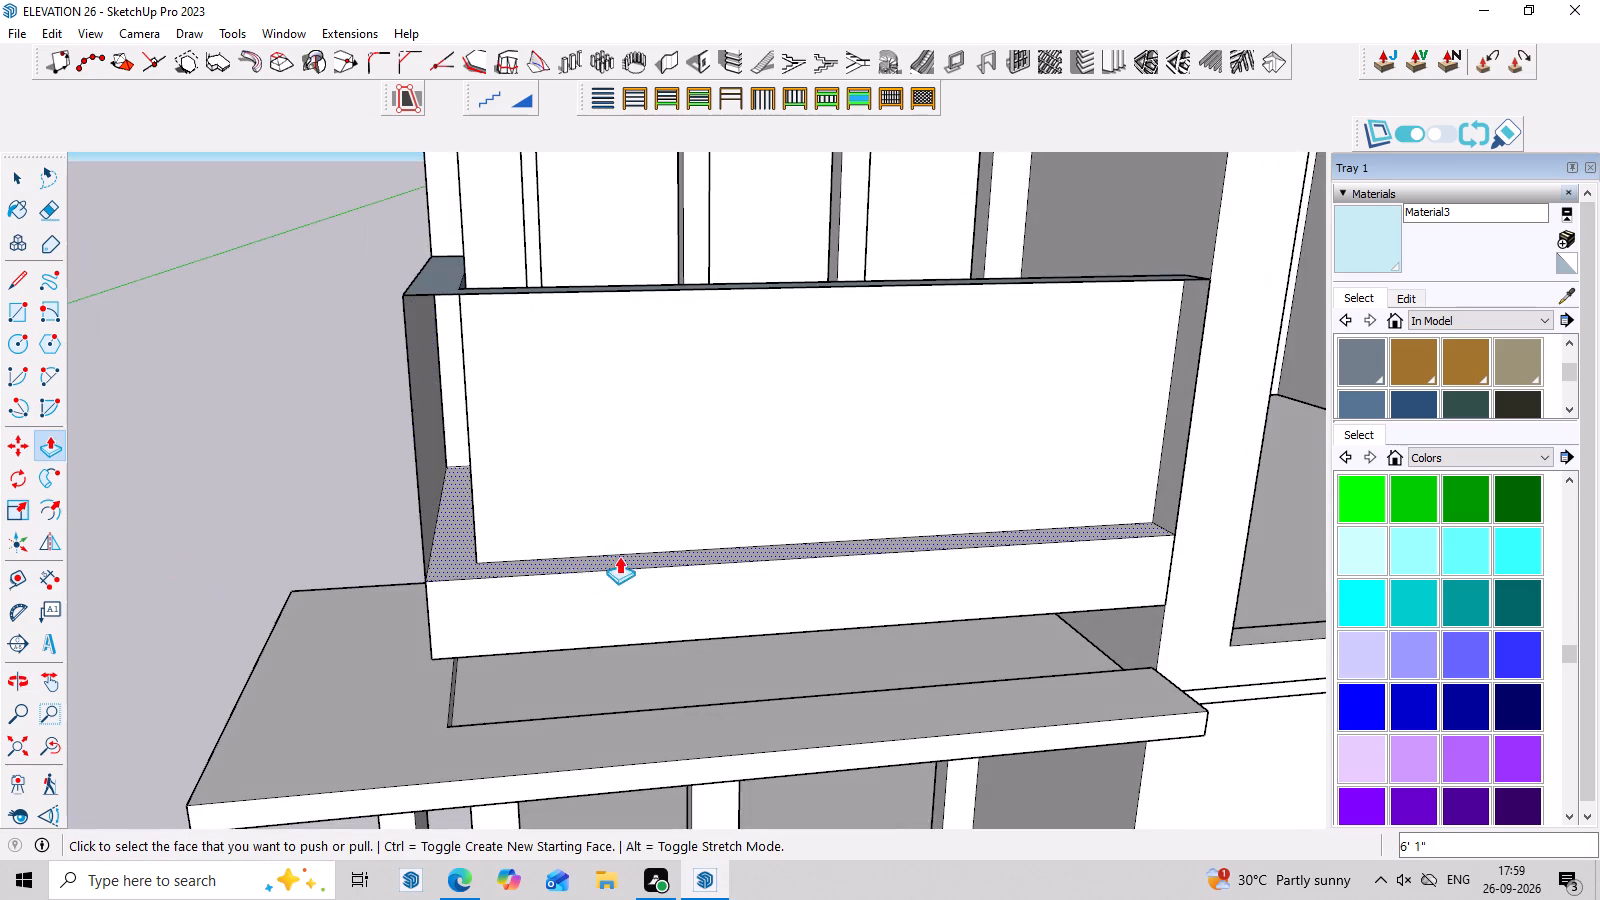
pyautogui.moveTo(629, 556); pyautogui.dragTo(765, 558, button='middle')
pyautogui.moveTo(849, 539); pyautogui.dragTo(772, 481, button='middle')
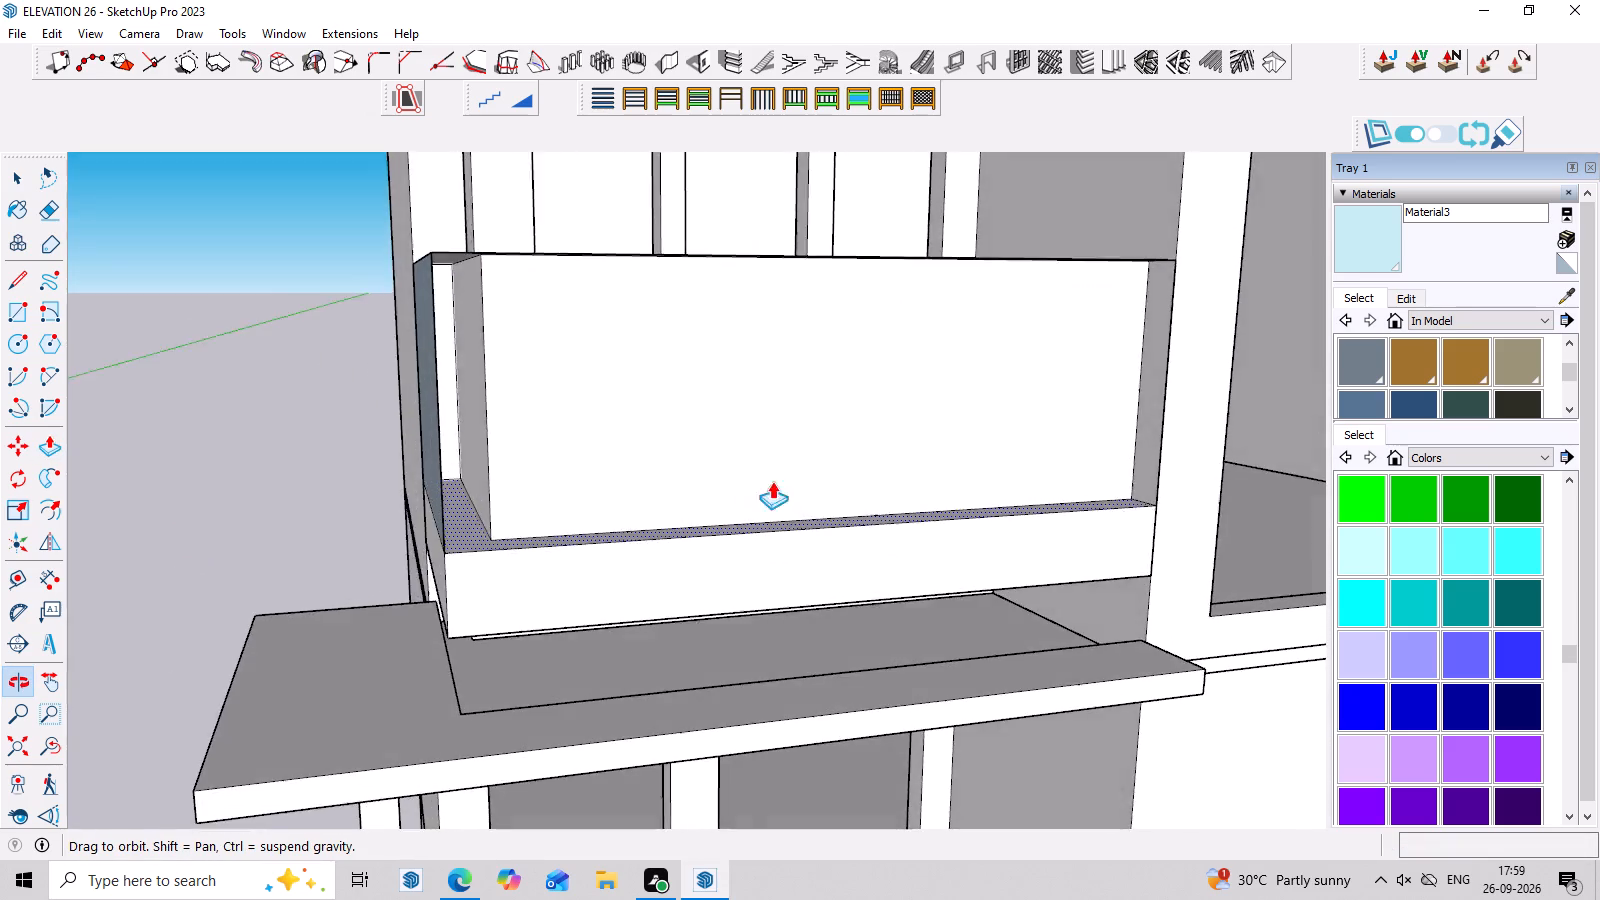
pyautogui.moveTo(772, 481); pyautogui.dragTo(767, 485, button='middle')
pyautogui.moveTo(879, 456); pyautogui.dragTo(1065, 459, button='middle')
pyautogui.press('space')
pyautogui.click(492, 398)
pyautogui.rightClick(492, 398)
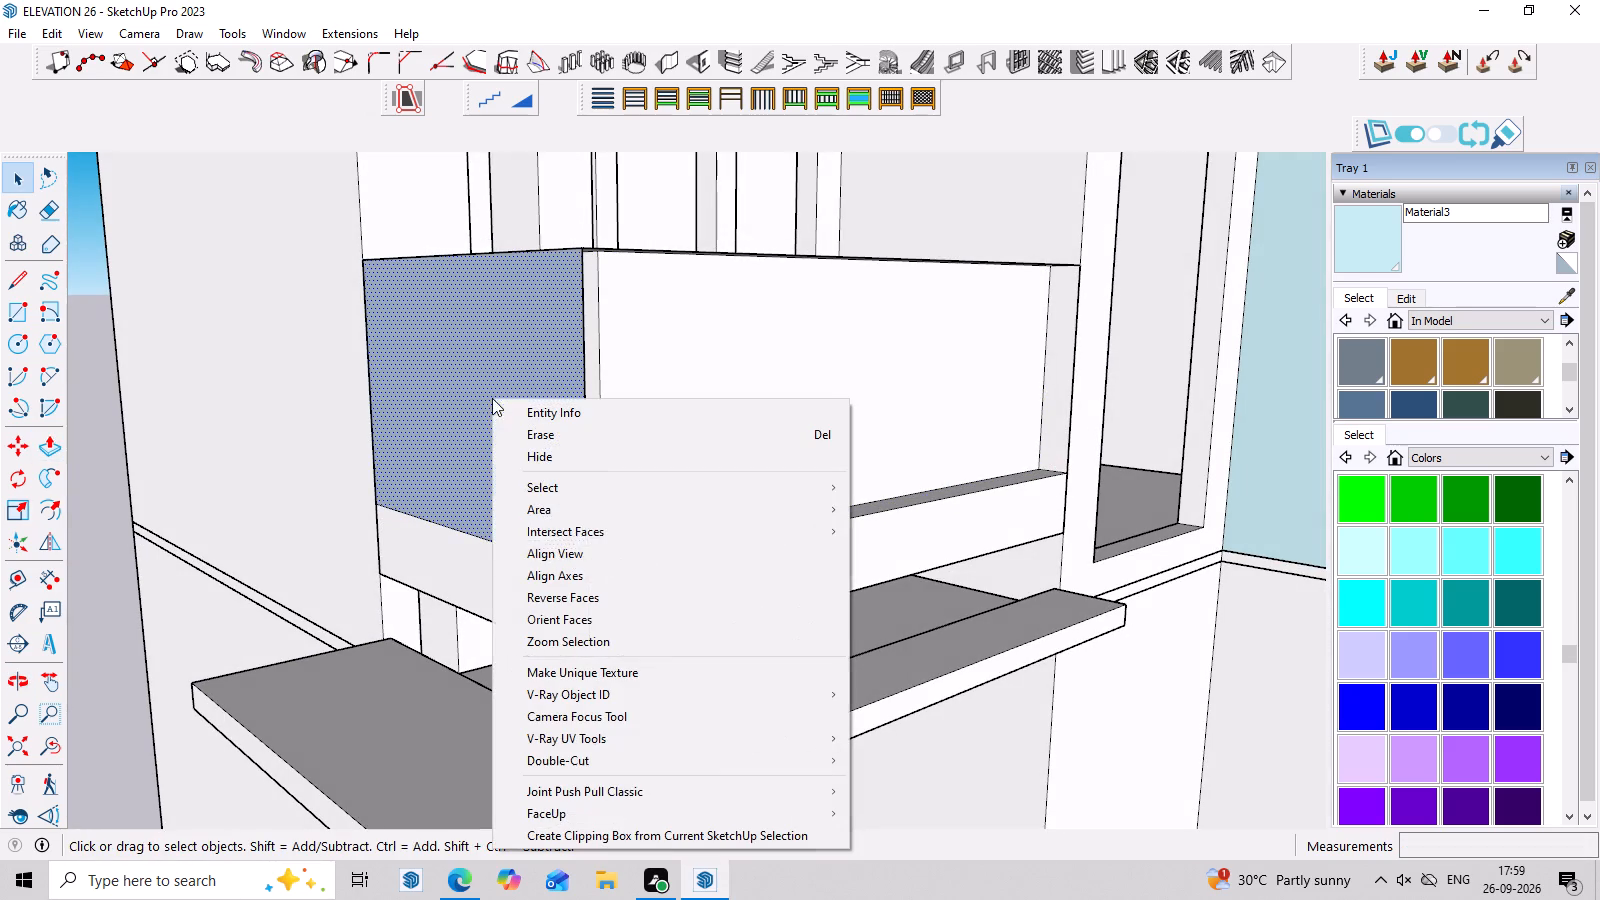
pyautogui.click(678, 600)
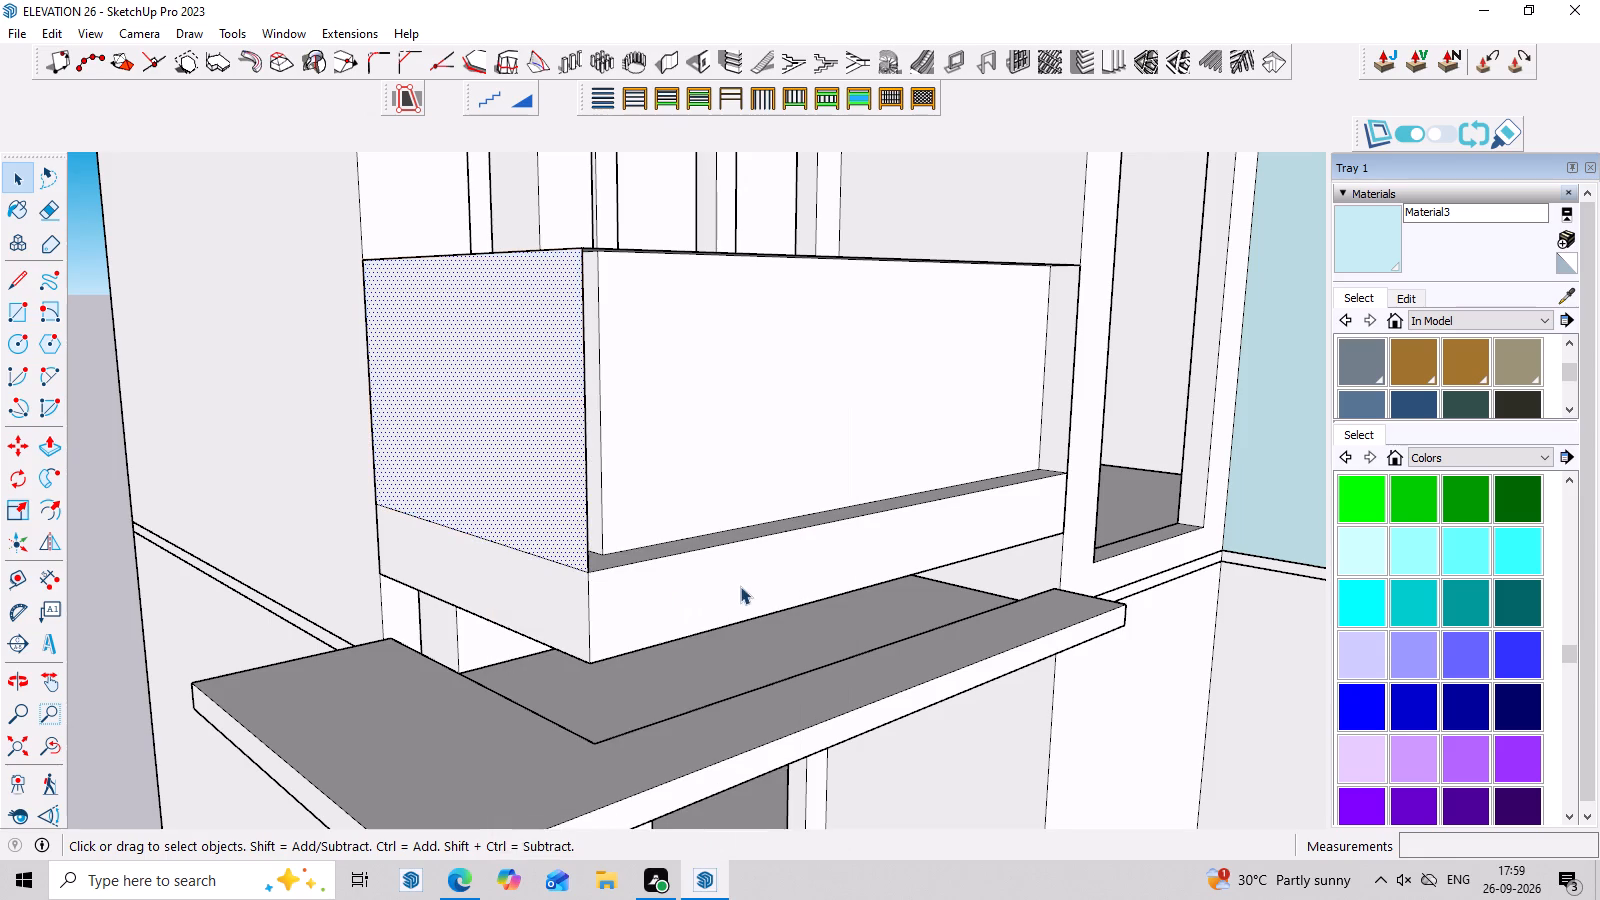
# Fill the open corner end of the front parapet's outer face with a rectangle and erase the leftover vertical seam.
pyautogui.moveTo(740, 586); pyautogui.dragTo(719, 594, button='middle')
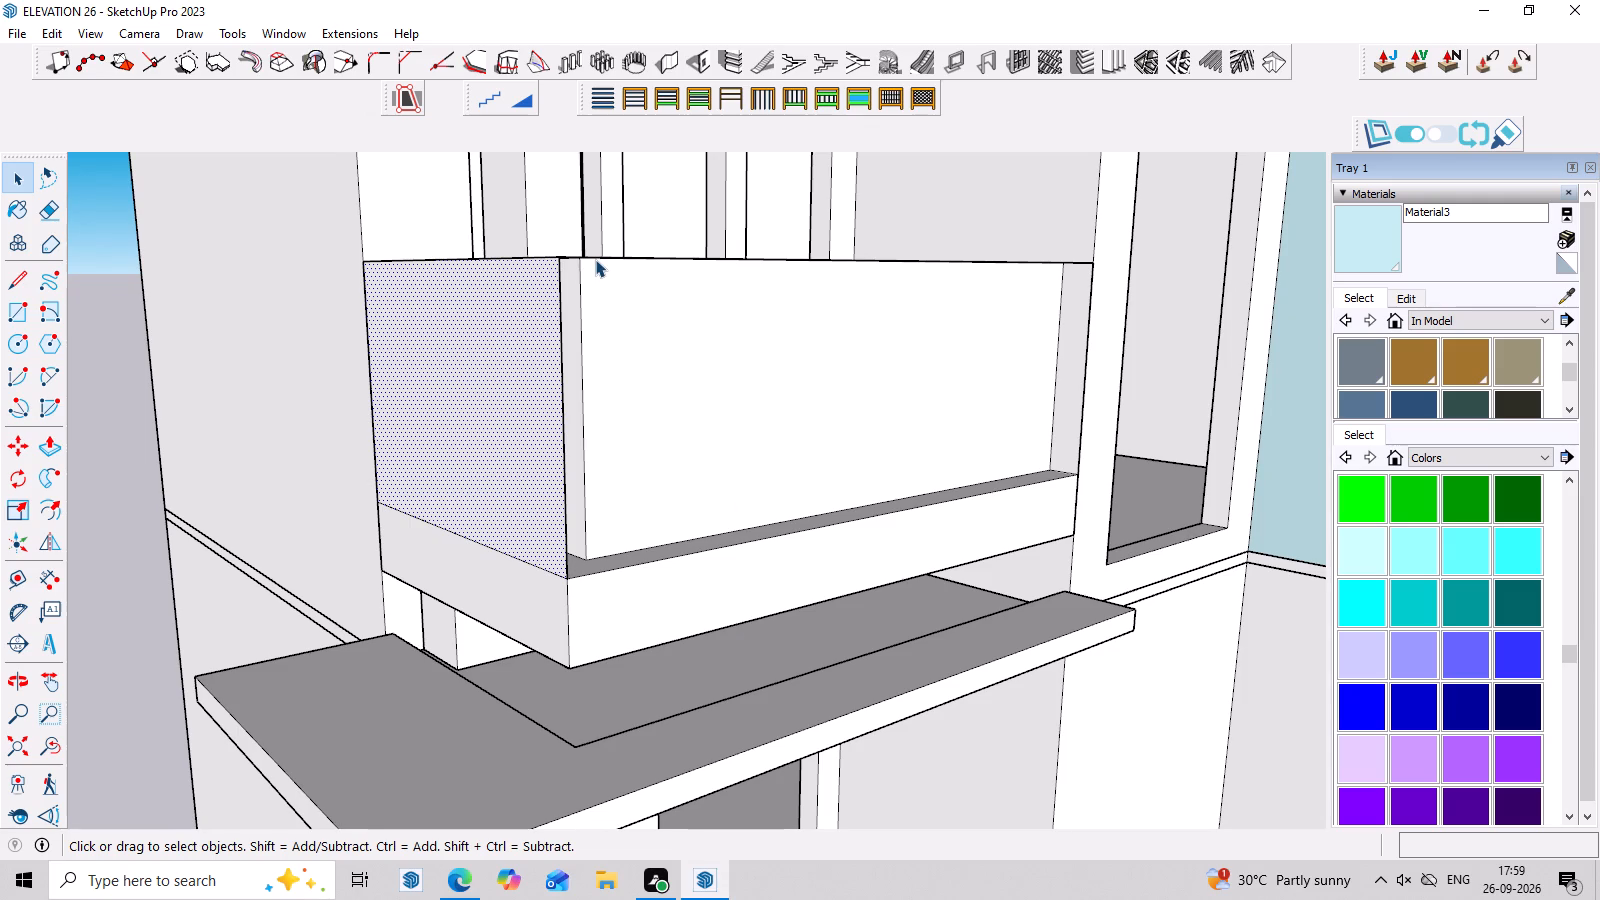
pyautogui.scroll(-2, 800, 474)
pyautogui.moveTo(793, 532); pyautogui.dragTo(618, 578, button='middle')
pyautogui.scroll(3, 498, 411)
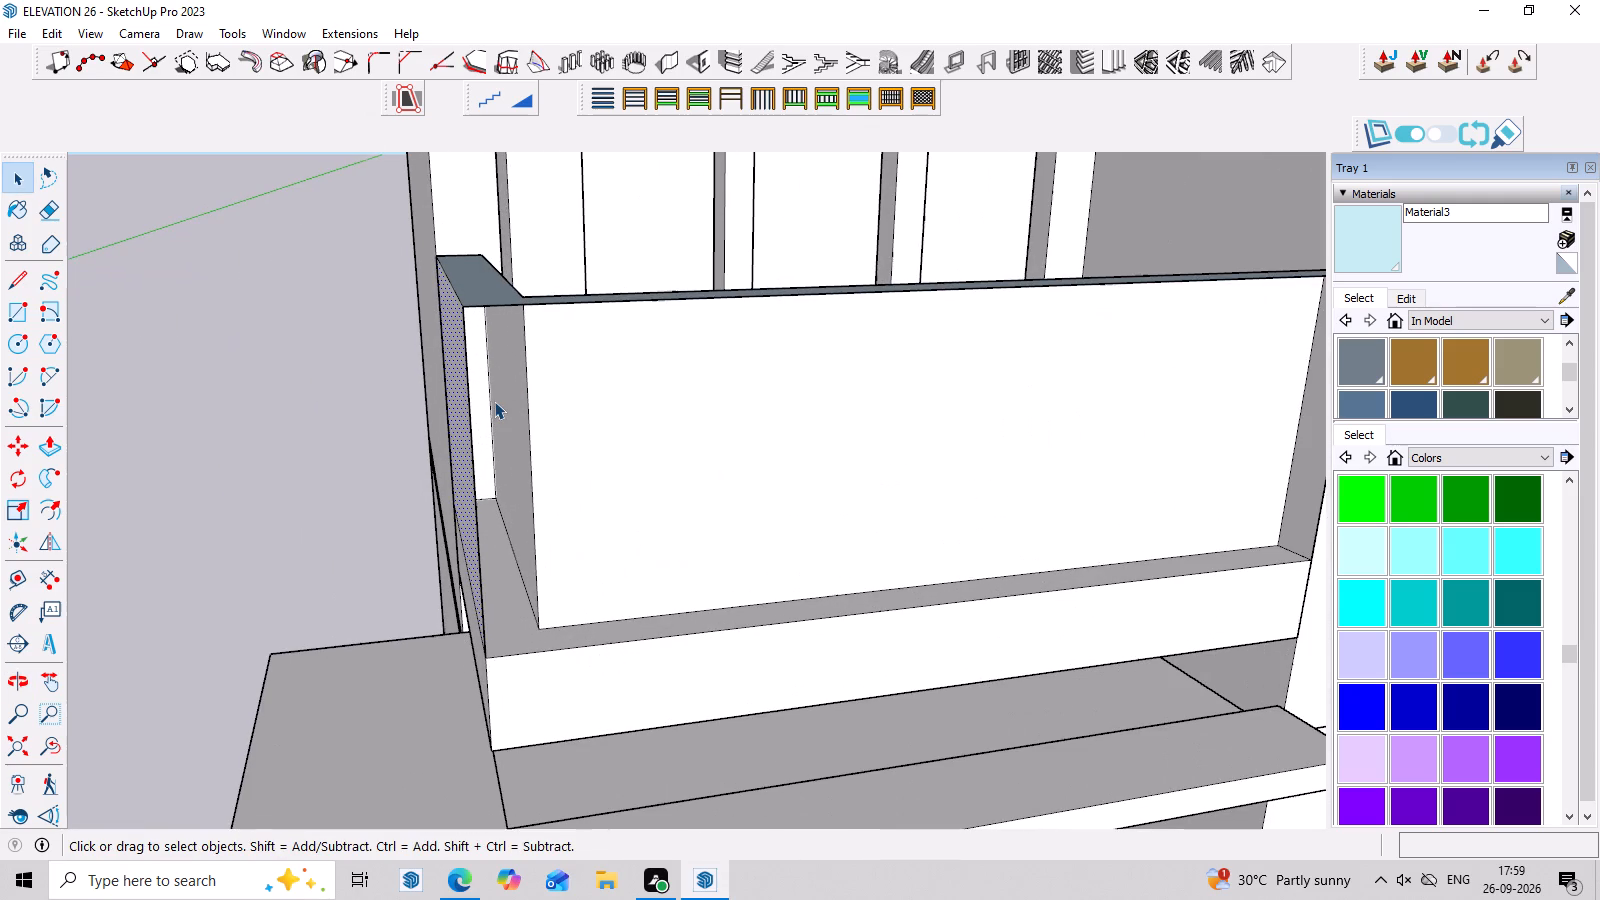
pyautogui.press('r')
pyautogui.scroll(2, 462, 383)
pyautogui.click(466, 290)
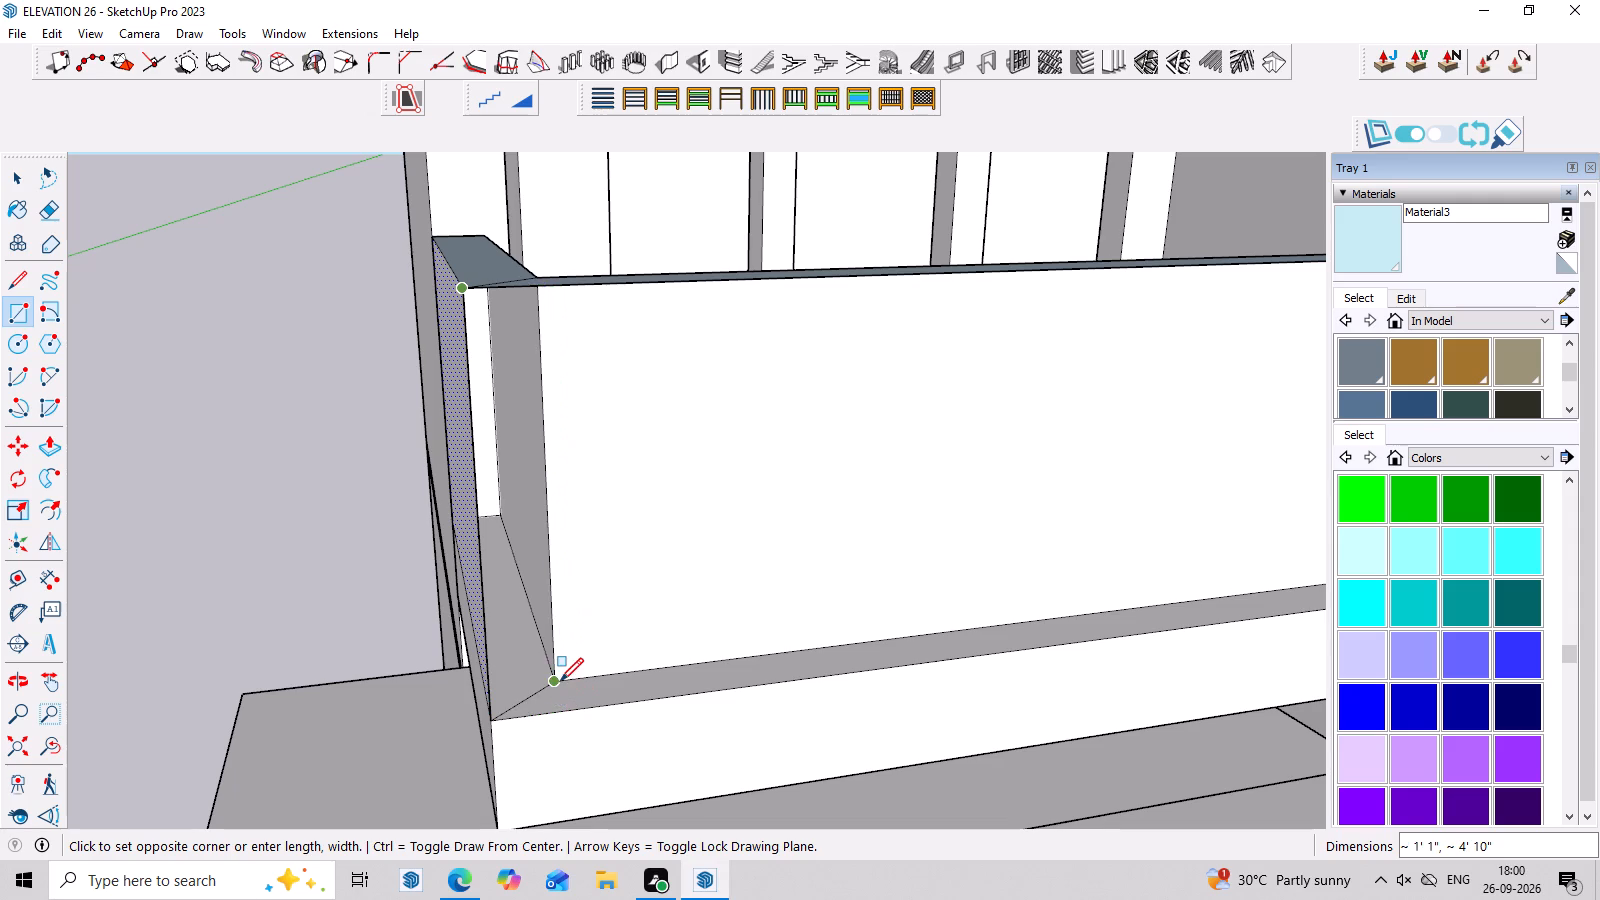
pyautogui.click(560, 707)
pyautogui.scroll(-7, 564, 678)
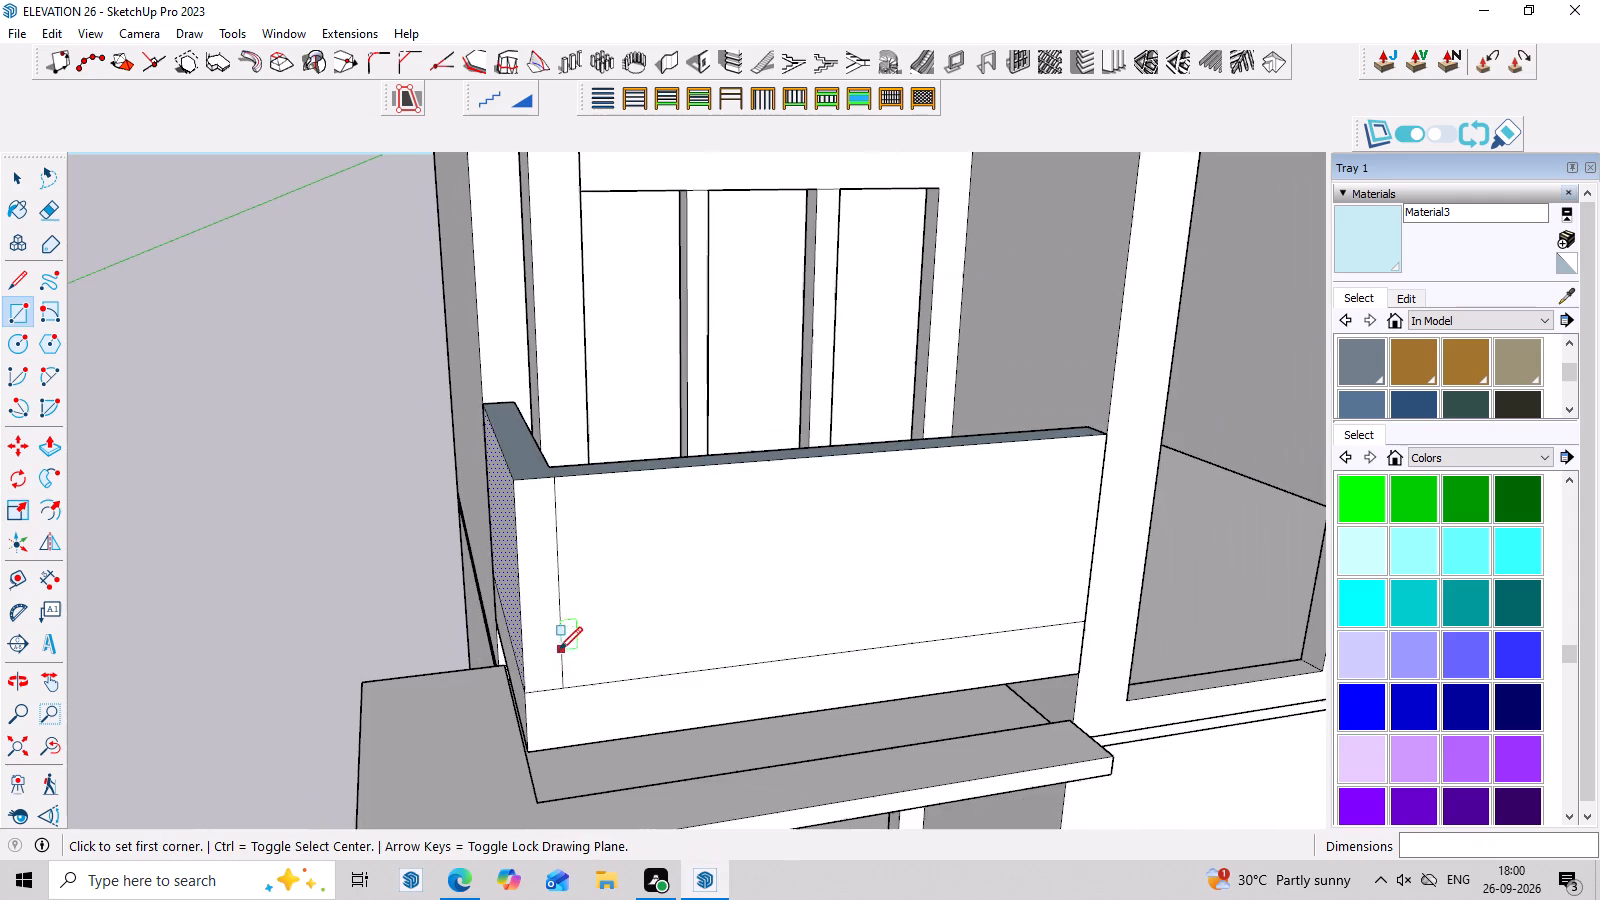
pyautogui.moveTo(587, 646); pyautogui.dragTo(609, 769, button='middle')
pyautogui.press('space')
pyautogui.scroll(2, 548, 638)
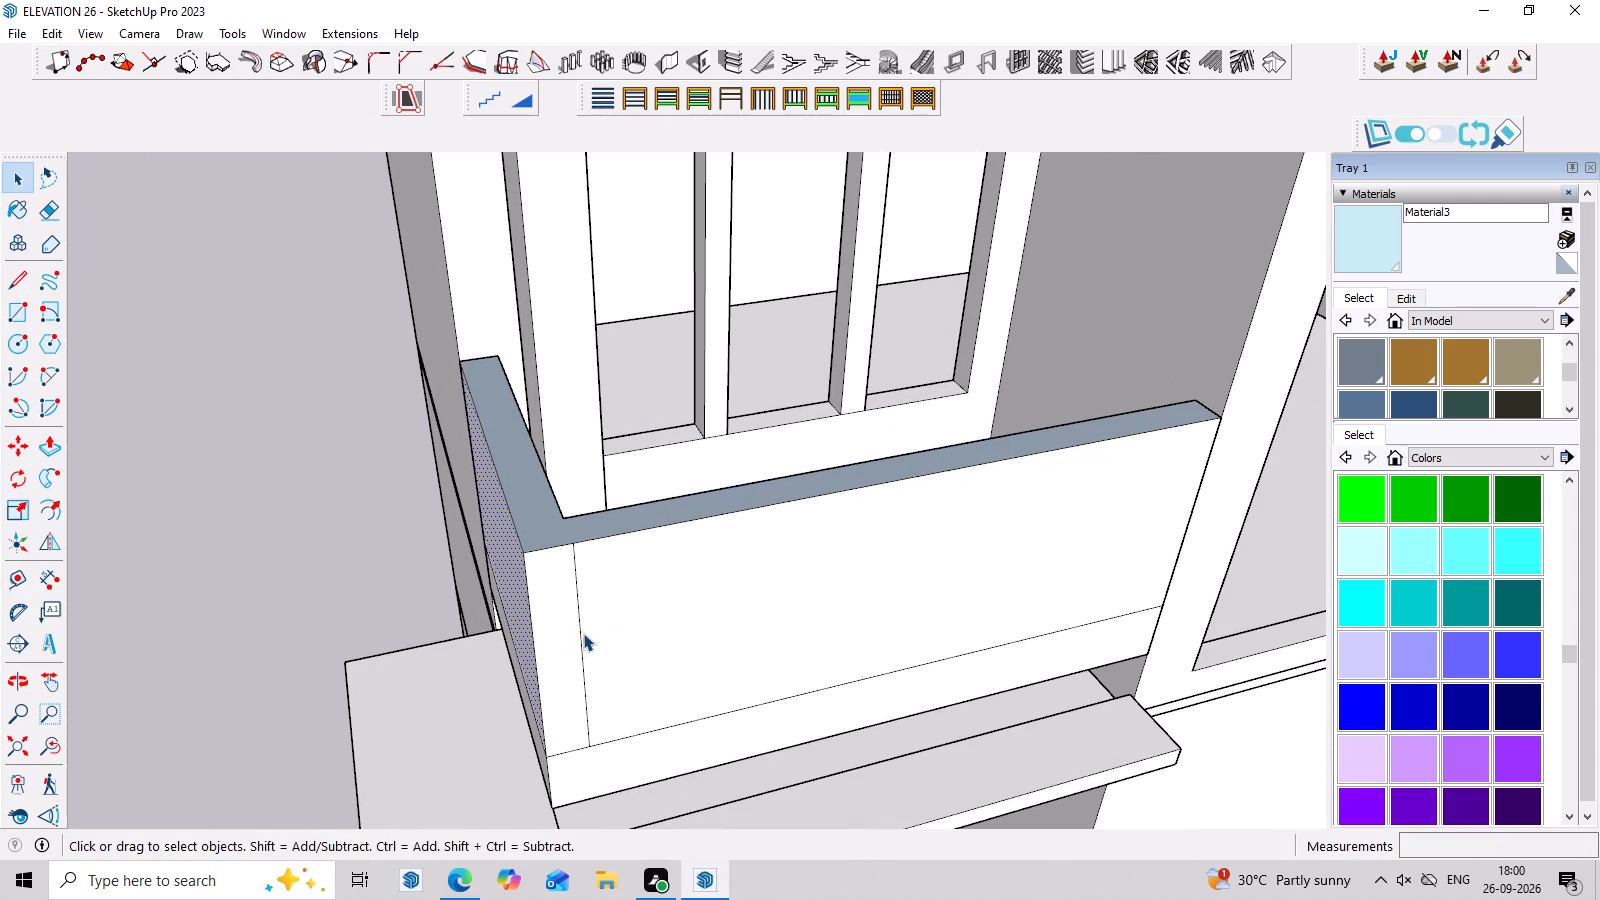
pyautogui.click(579, 638)
pyautogui.press('Delete')
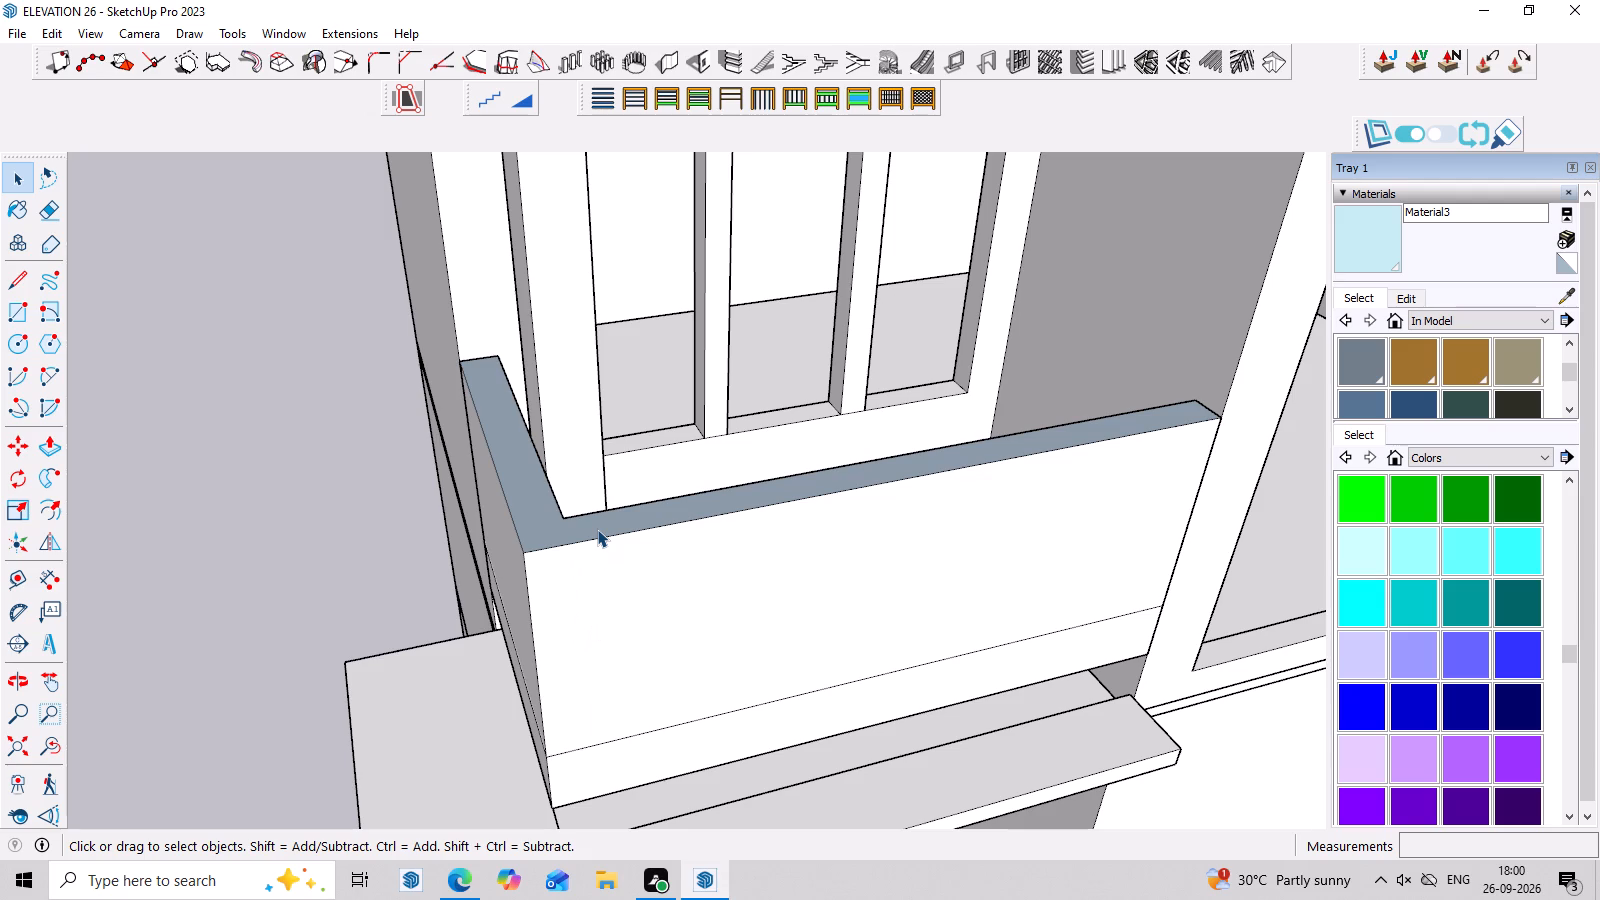
# Reverse the L-shaped top face of the balcony parapet.
pyautogui.press('space')
pyautogui.click(590, 521)
pyautogui.rightClick(587, 525)
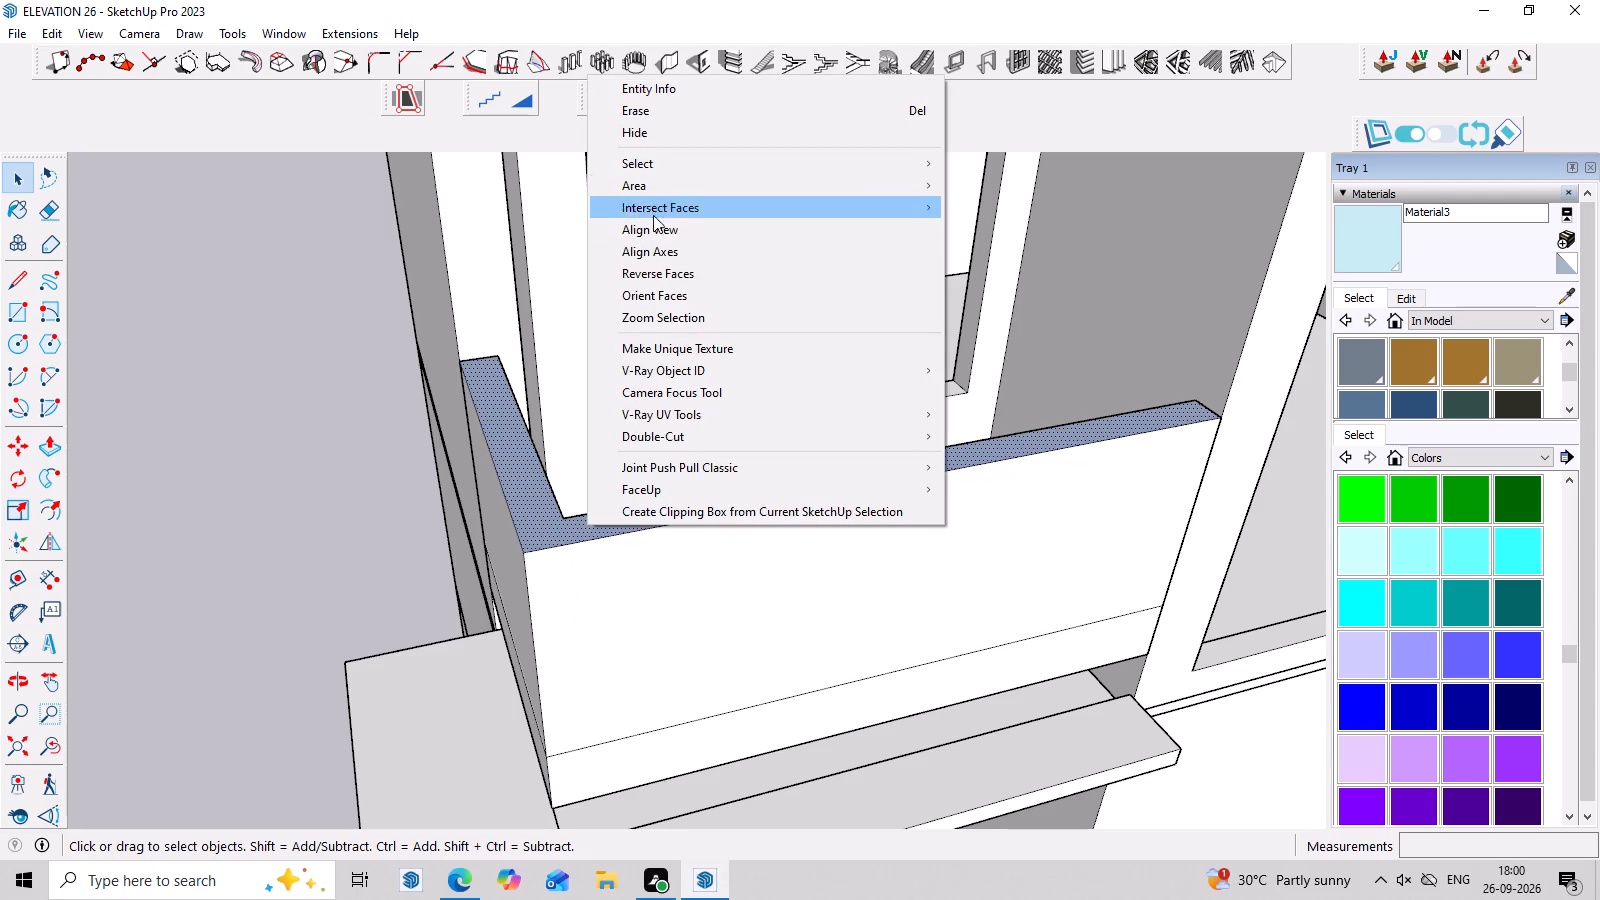
pyautogui.click(672, 278)
pyautogui.press('space')
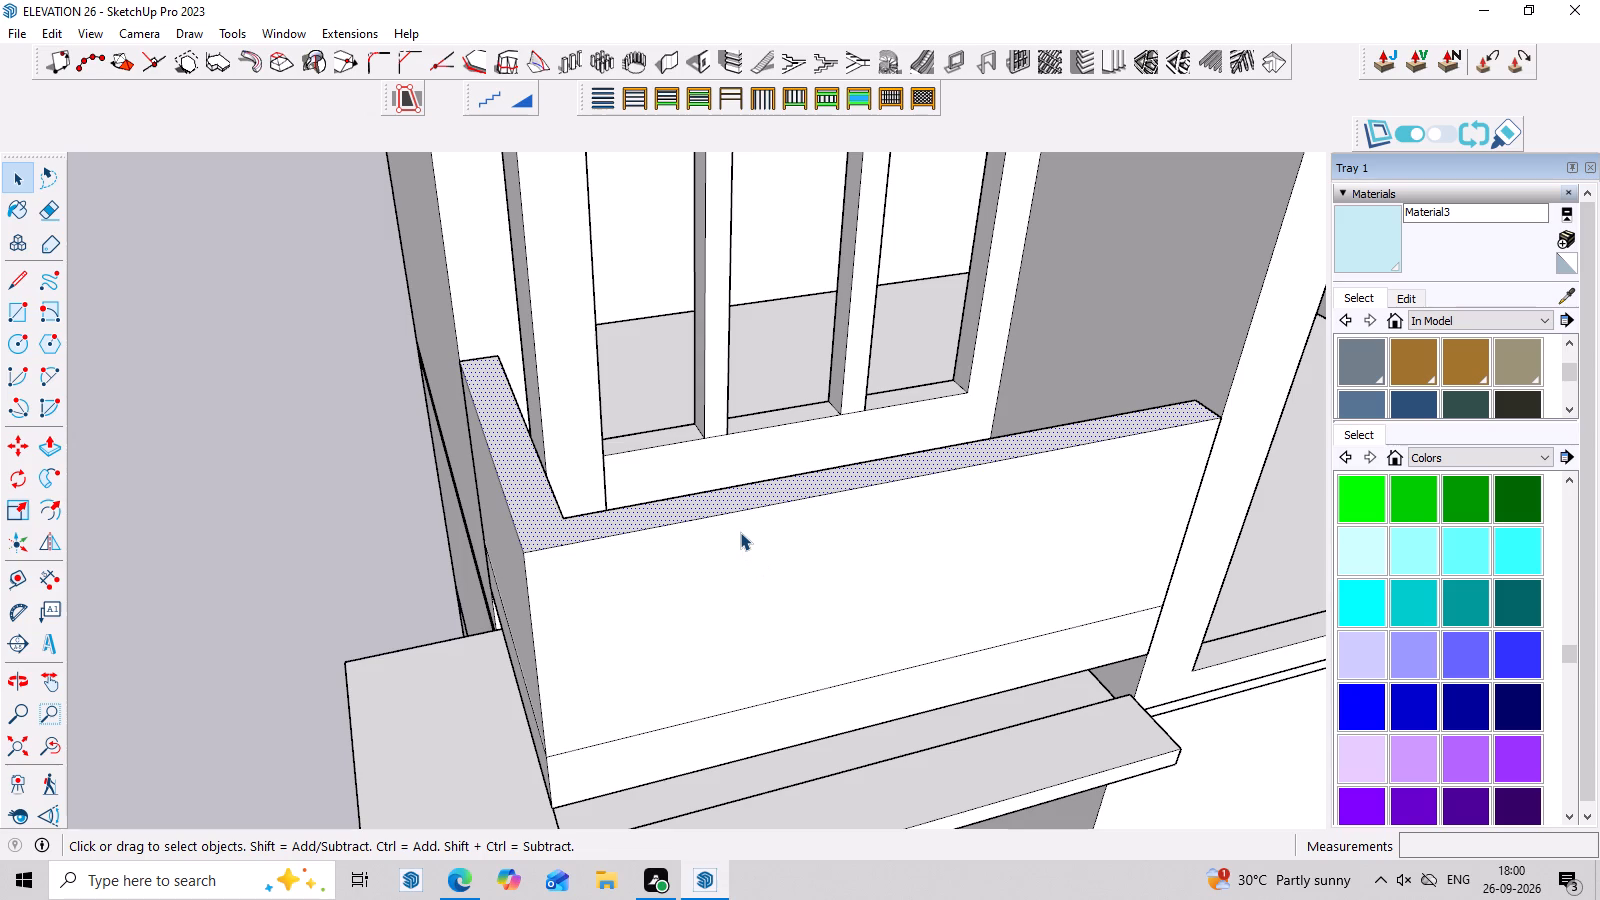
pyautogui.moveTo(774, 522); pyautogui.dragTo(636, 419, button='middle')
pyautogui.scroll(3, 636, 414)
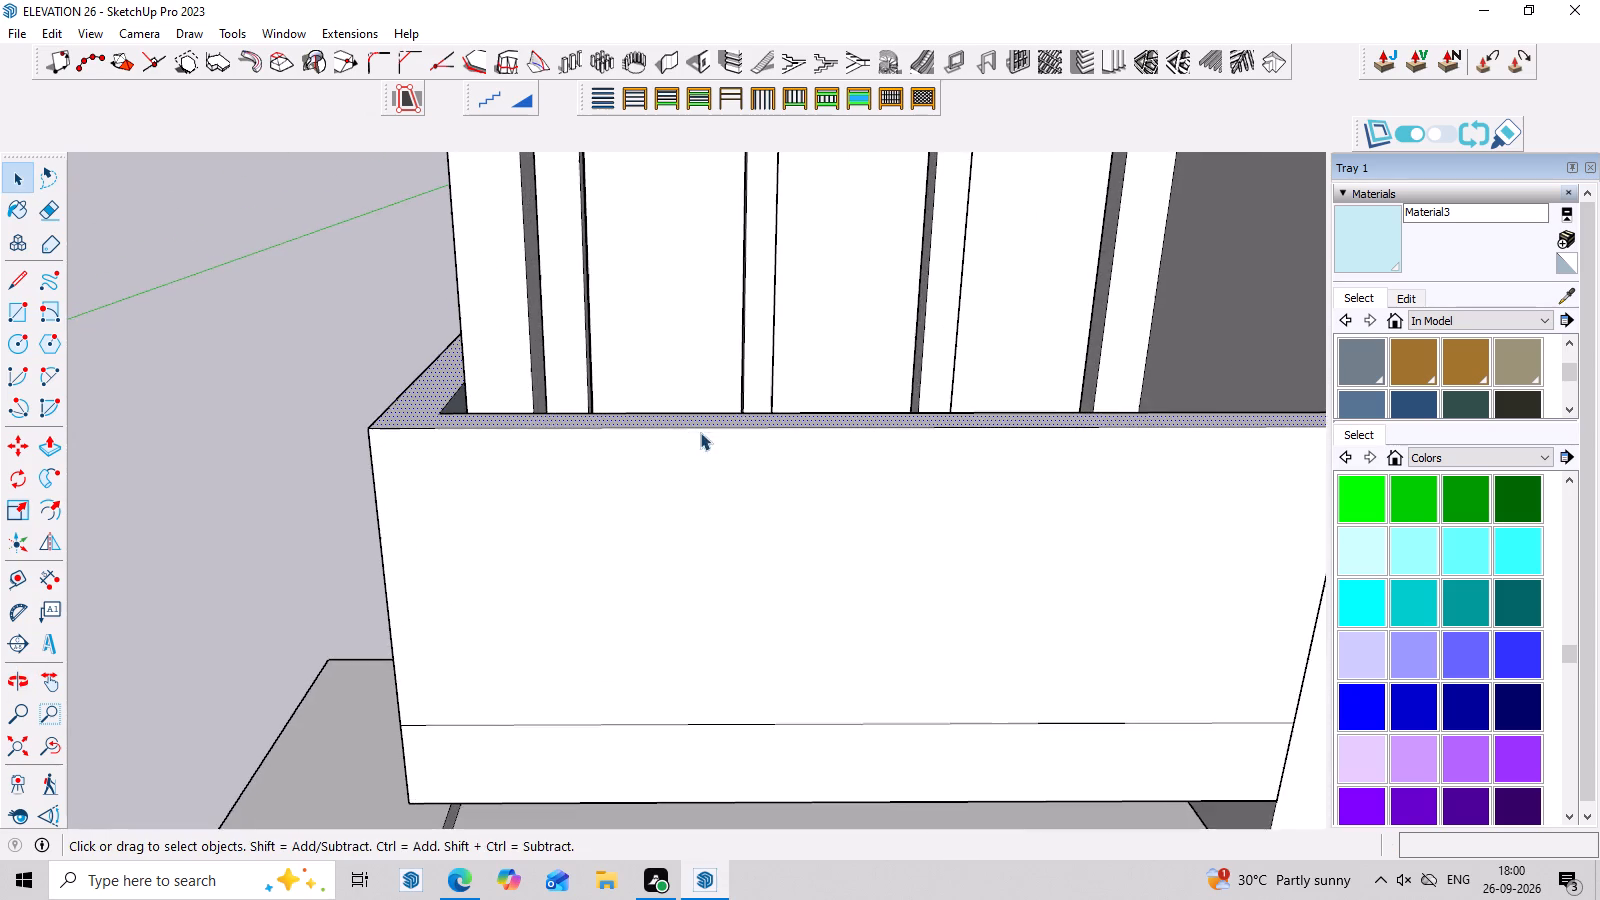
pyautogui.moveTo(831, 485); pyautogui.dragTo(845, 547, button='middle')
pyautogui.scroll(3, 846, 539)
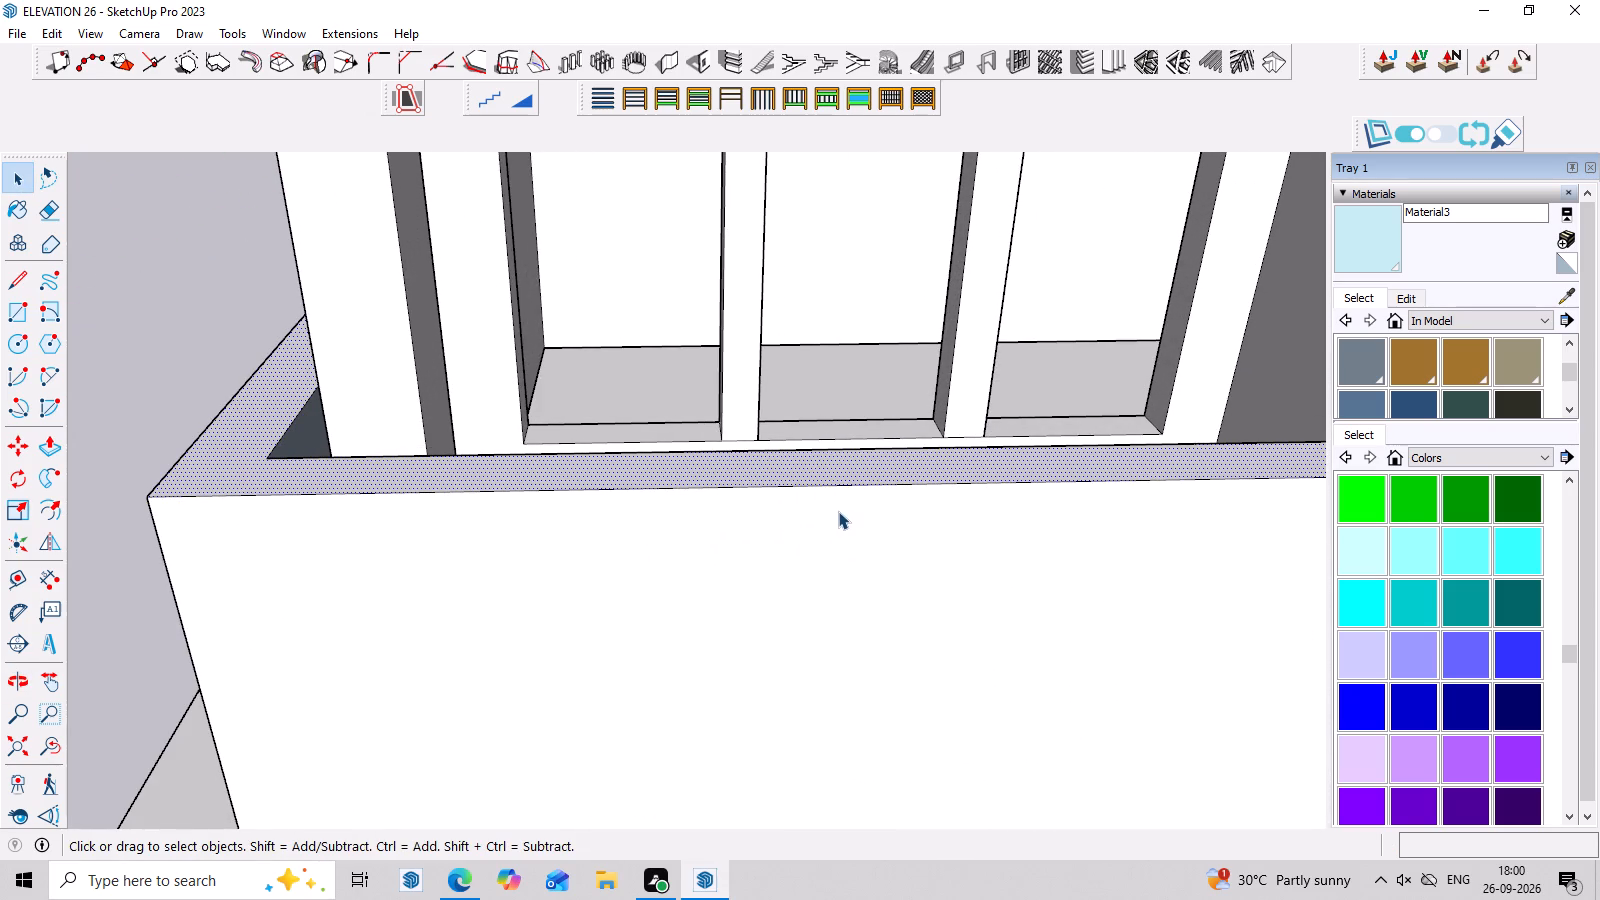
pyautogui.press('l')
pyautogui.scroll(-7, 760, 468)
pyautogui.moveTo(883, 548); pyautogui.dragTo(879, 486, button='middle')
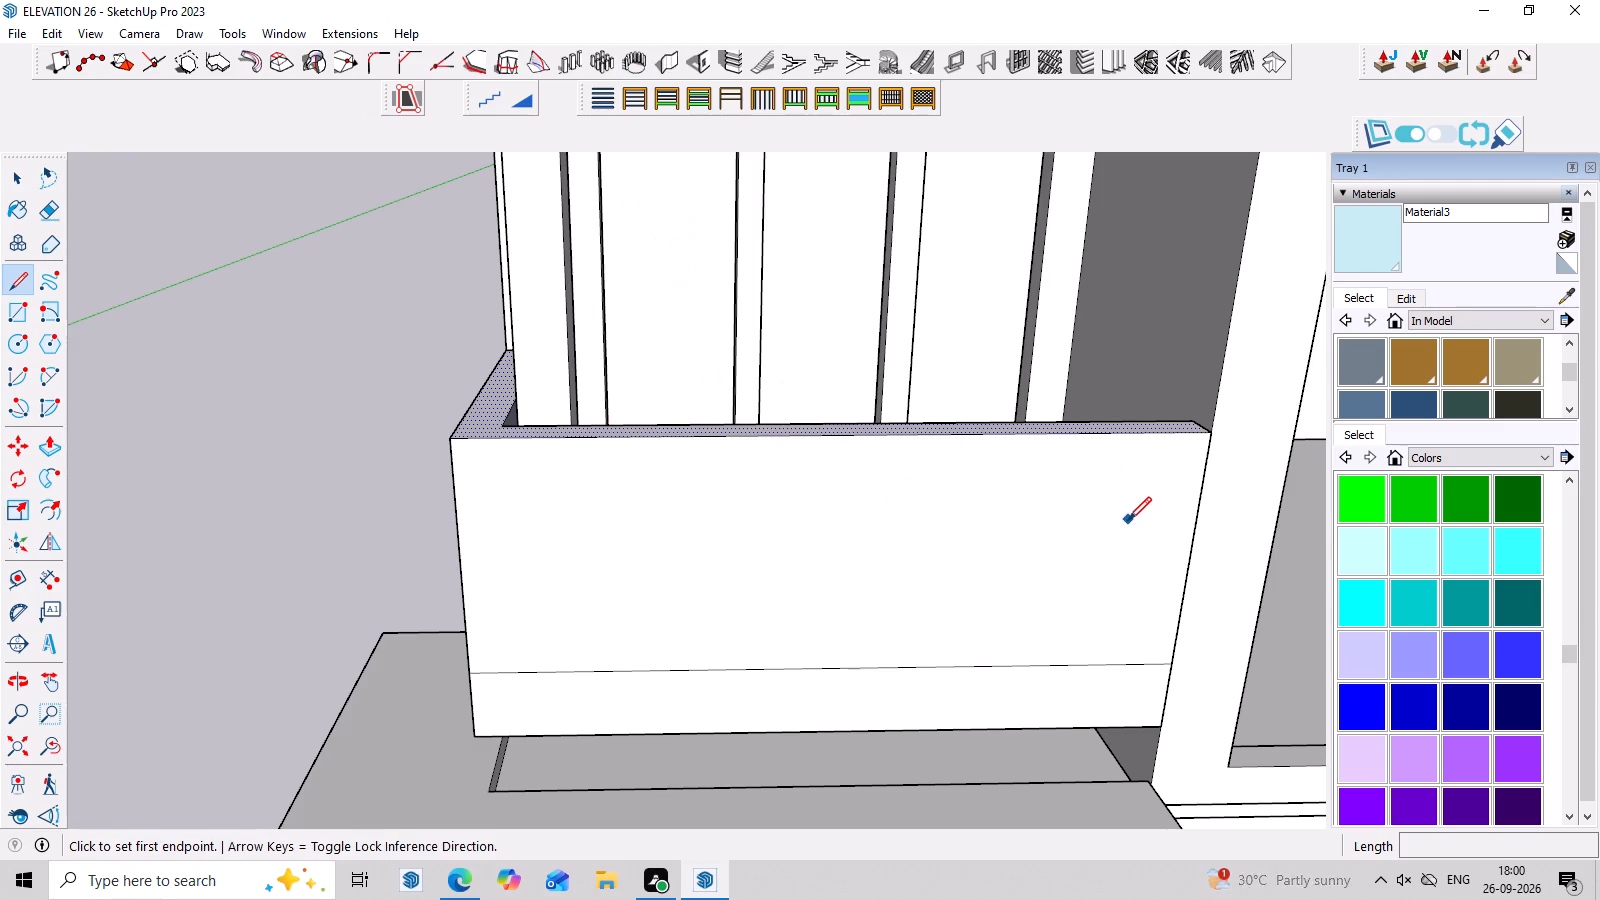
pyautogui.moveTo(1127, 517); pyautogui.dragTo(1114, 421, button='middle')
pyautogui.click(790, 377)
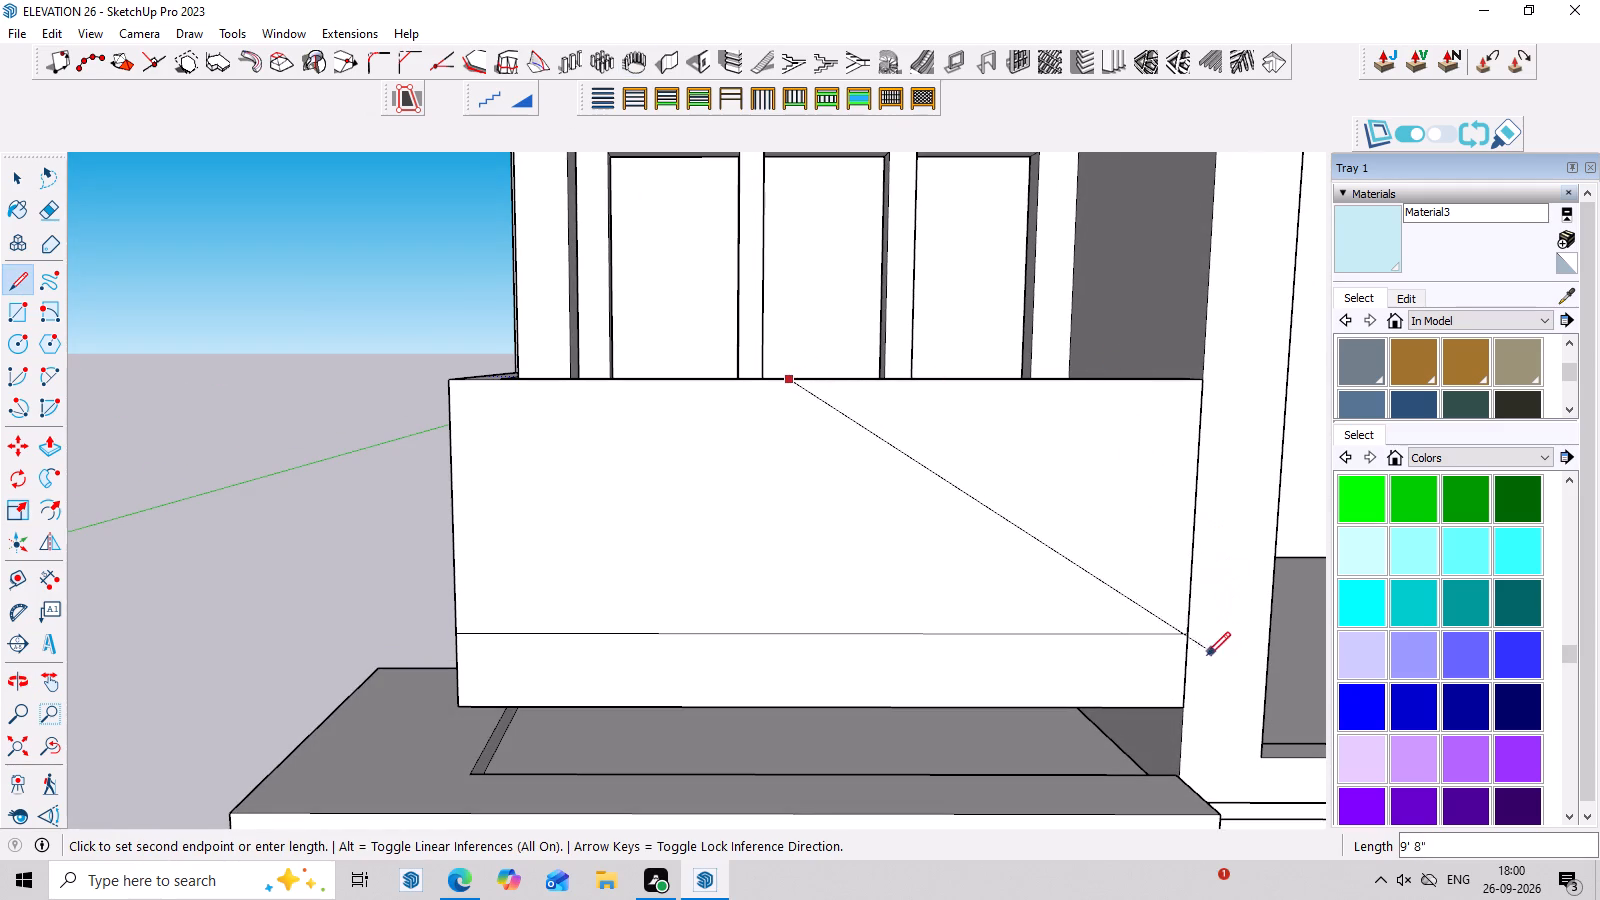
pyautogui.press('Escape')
# Cut an opening about 7' 8" wide through the 9" front parapet, from its top edge down to the seam, beside the house column.
pyautogui.press('r')
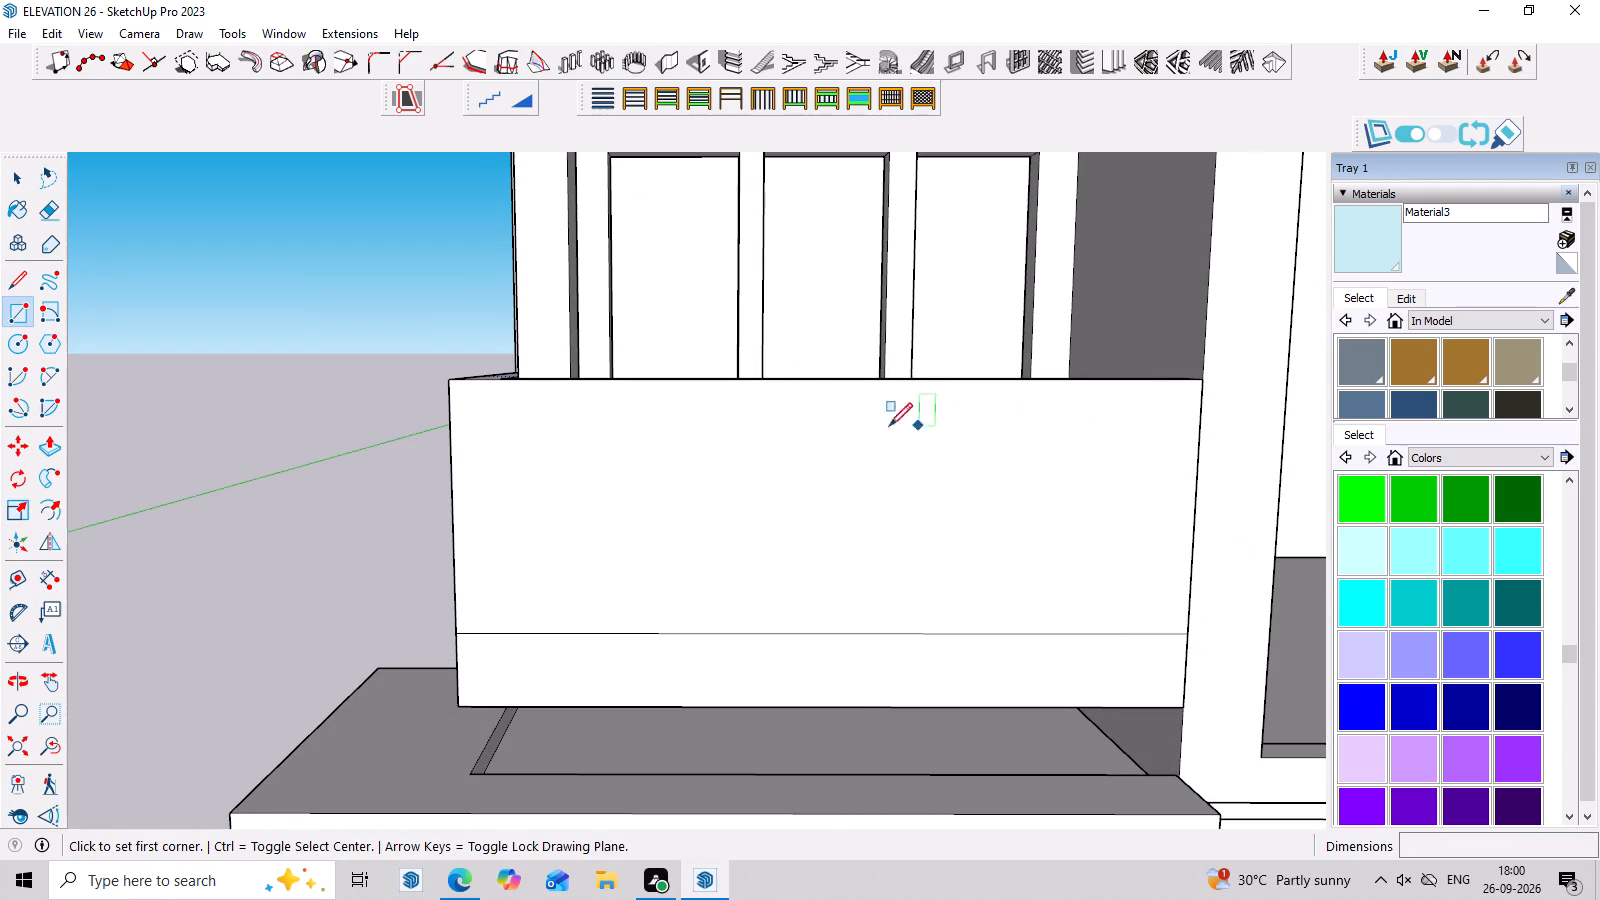
pyautogui.click(778, 383)
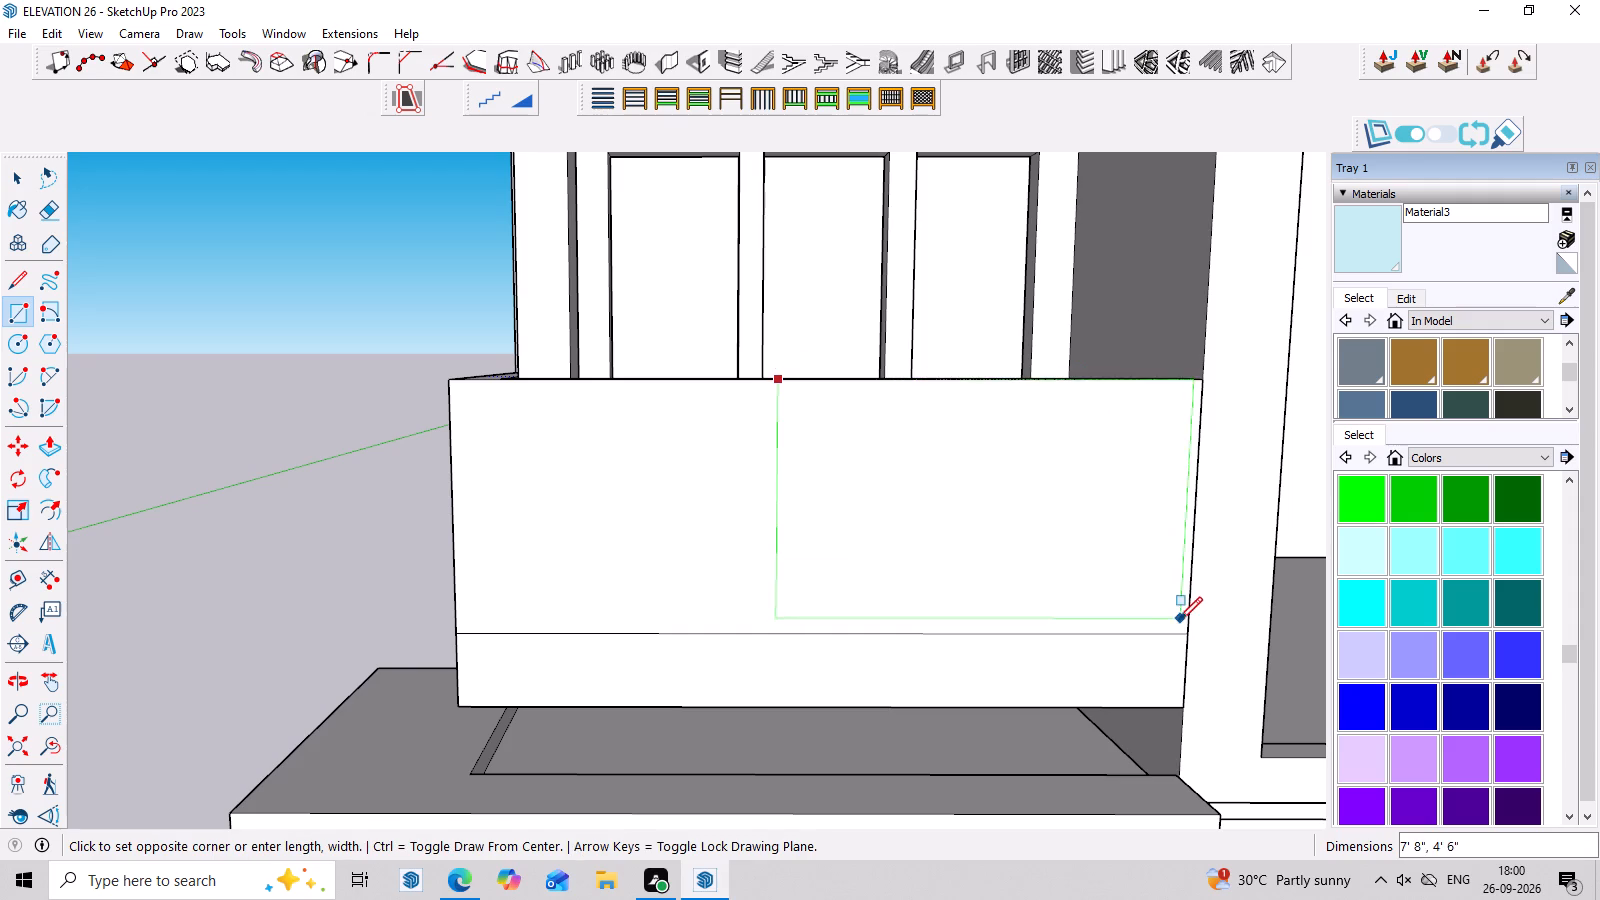
pyautogui.click(1186, 632)
pyautogui.press('space')
pyautogui.click(1080, 494)
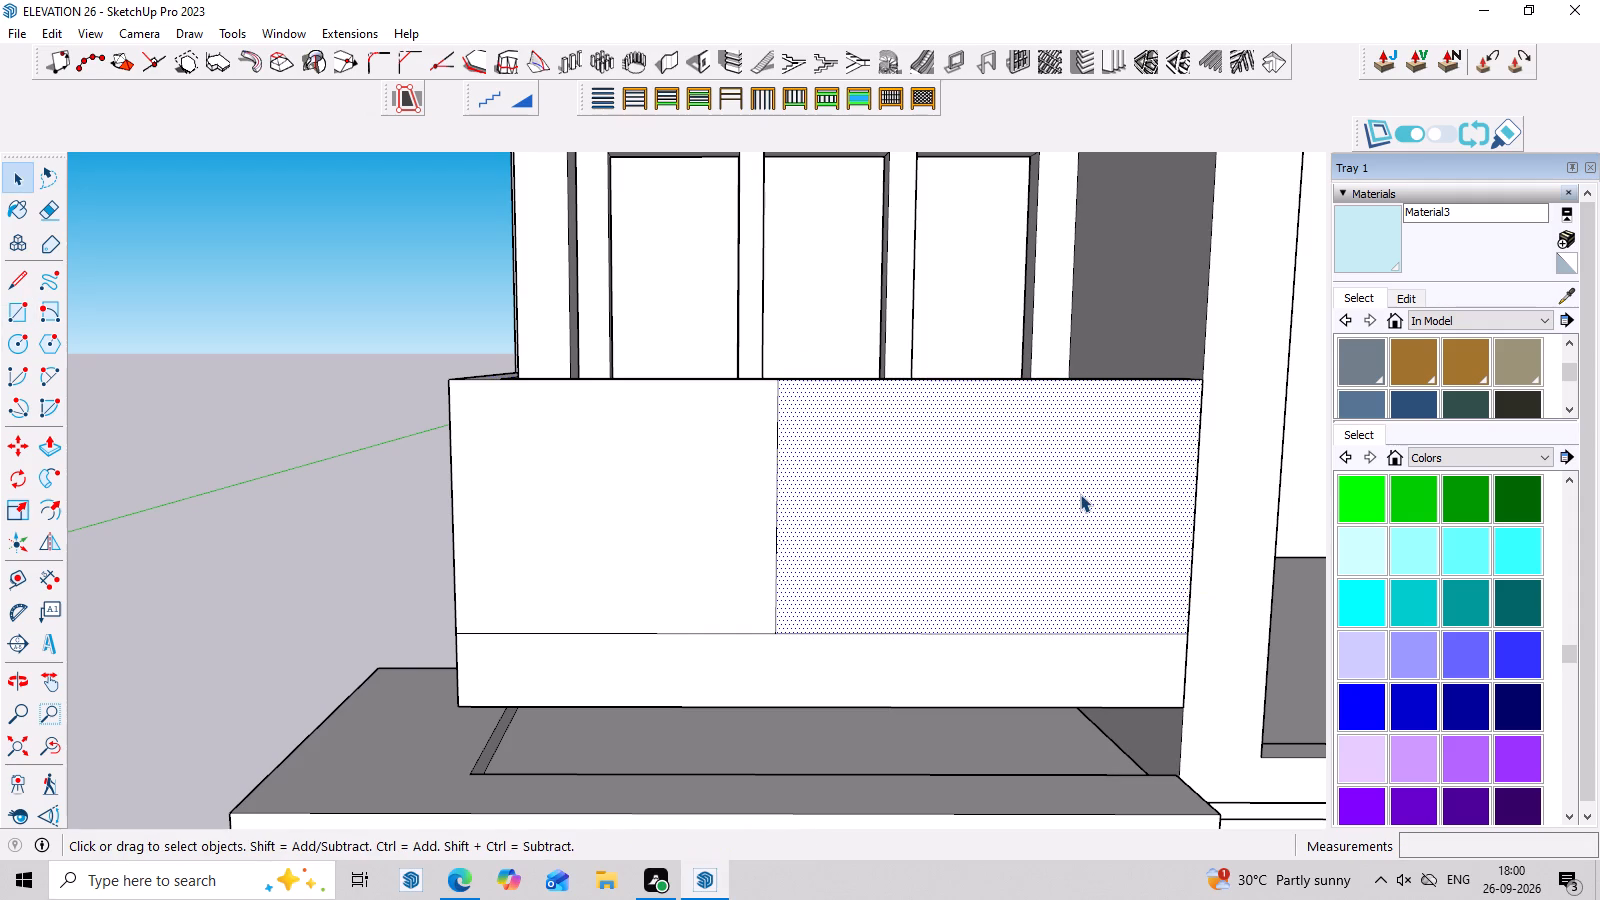
pyautogui.press('p')
pyautogui.click(1080, 494)
pyautogui.moveTo(1054, 381); pyautogui.dragTo(1047, 588, button='middle')
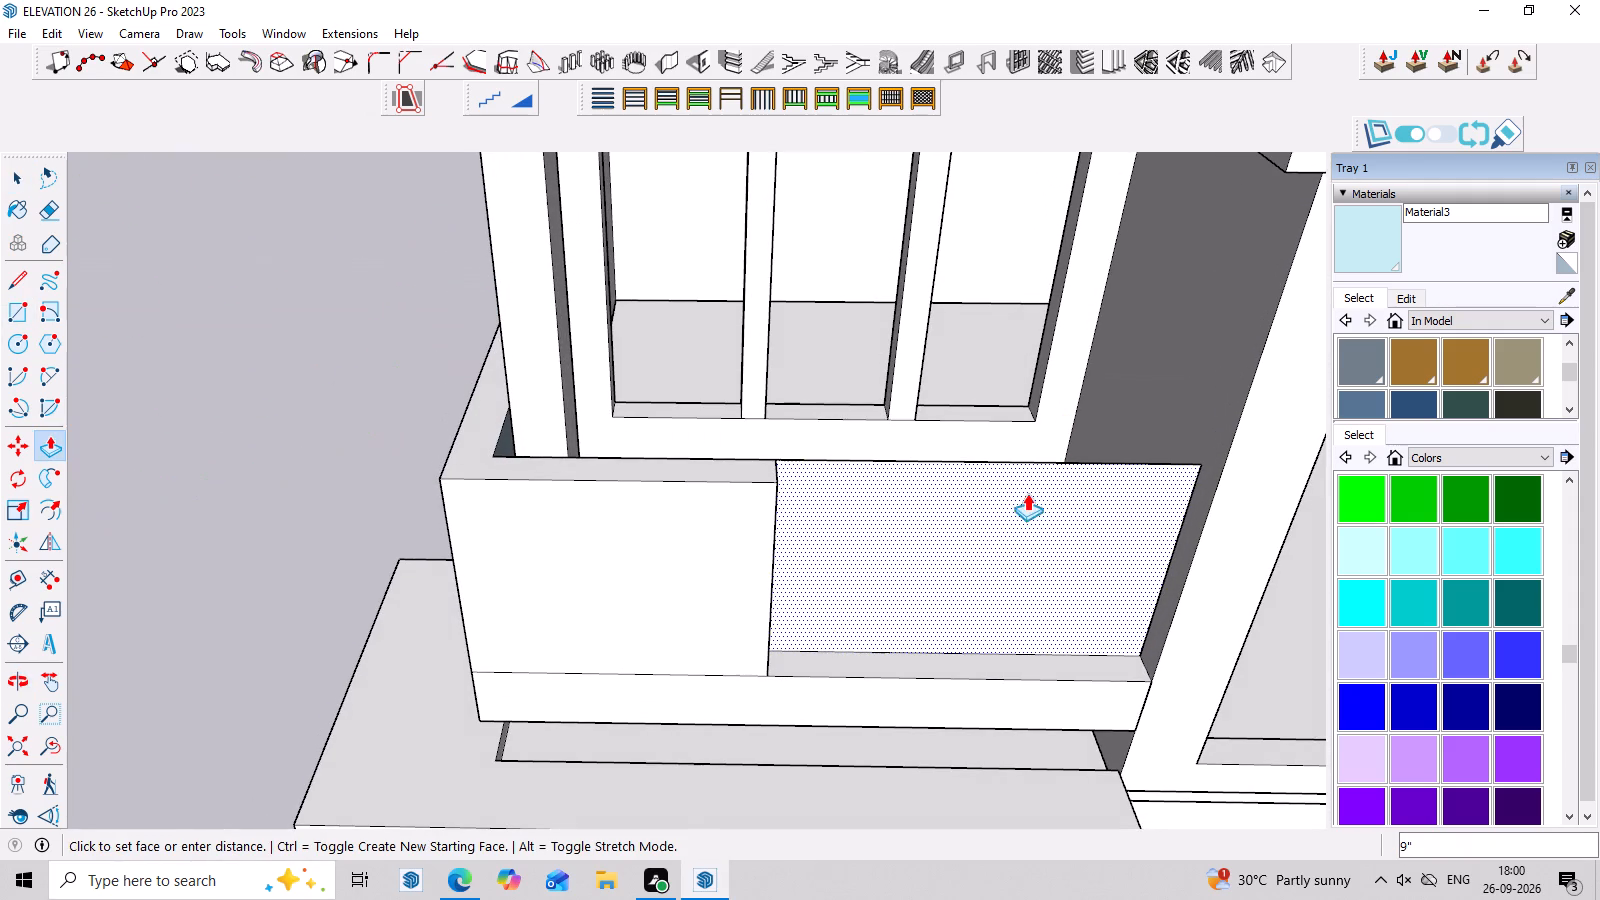
pyautogui.moveTo(1008, 456); pyautogui.dragTo(1000, 603, button='middle')
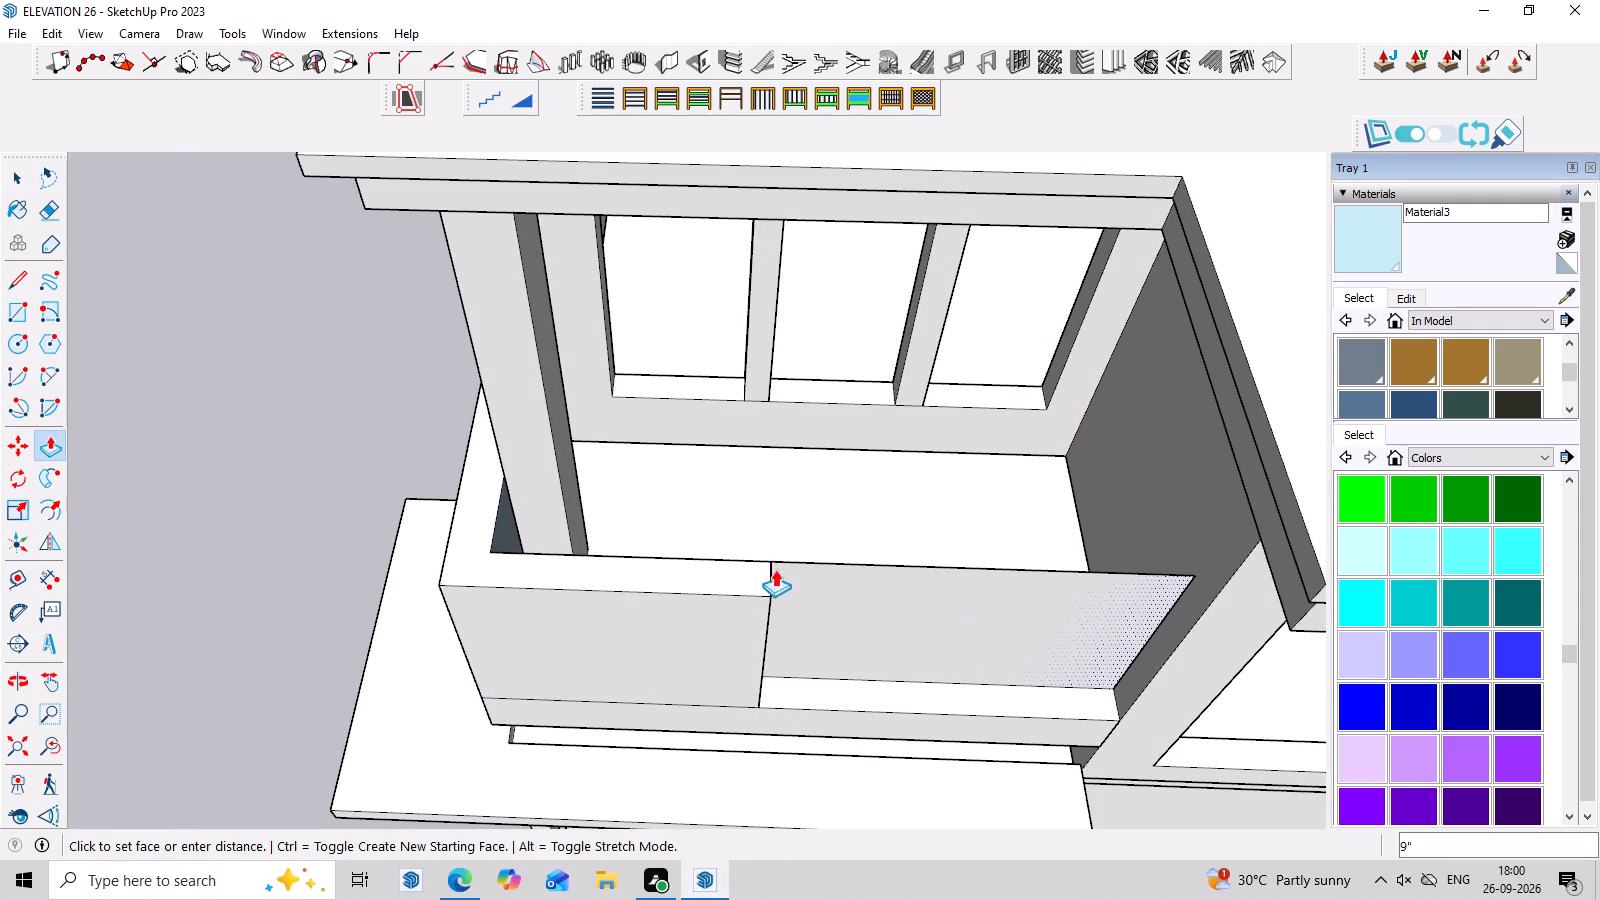
pyautogui.click(774, 559)
# Erase the horizontal seam line beneath the remaining section of front parapet.
pyautogui.moveTo(842, 593); pyautogui.dragTo(862, 468, button='middle')
pyautogui.scroll(-7, 719, 469)
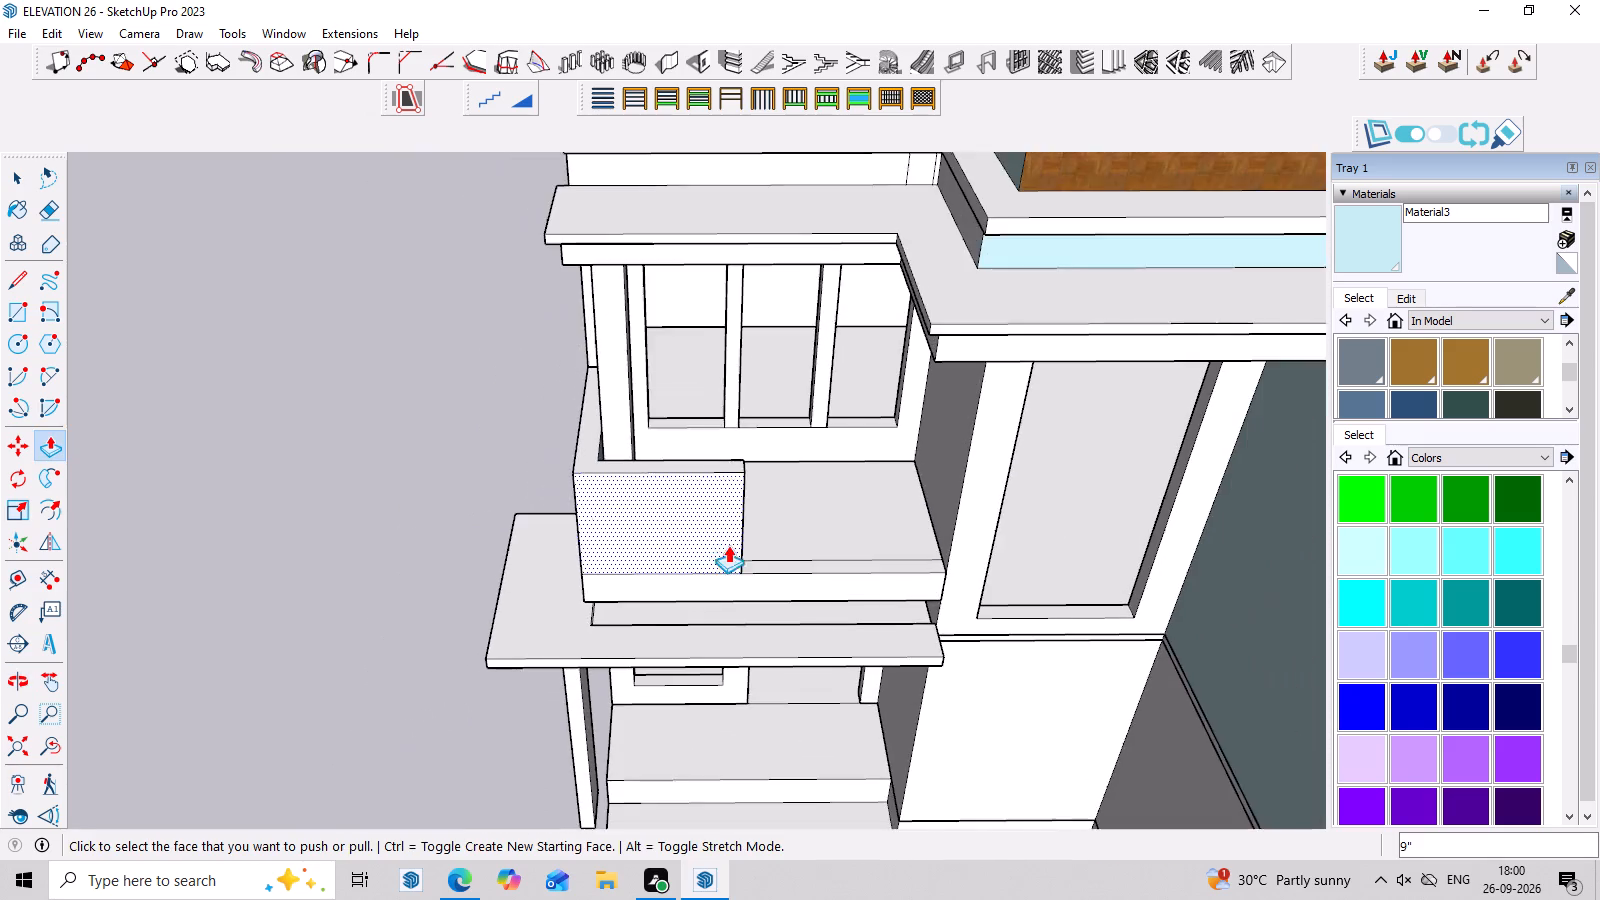
pyautogui.moveTo(760, 543); pyautogui.dragTo(808, 398, button='middle')
pyautogui.press('space')
pyautogui.click(734, 501)
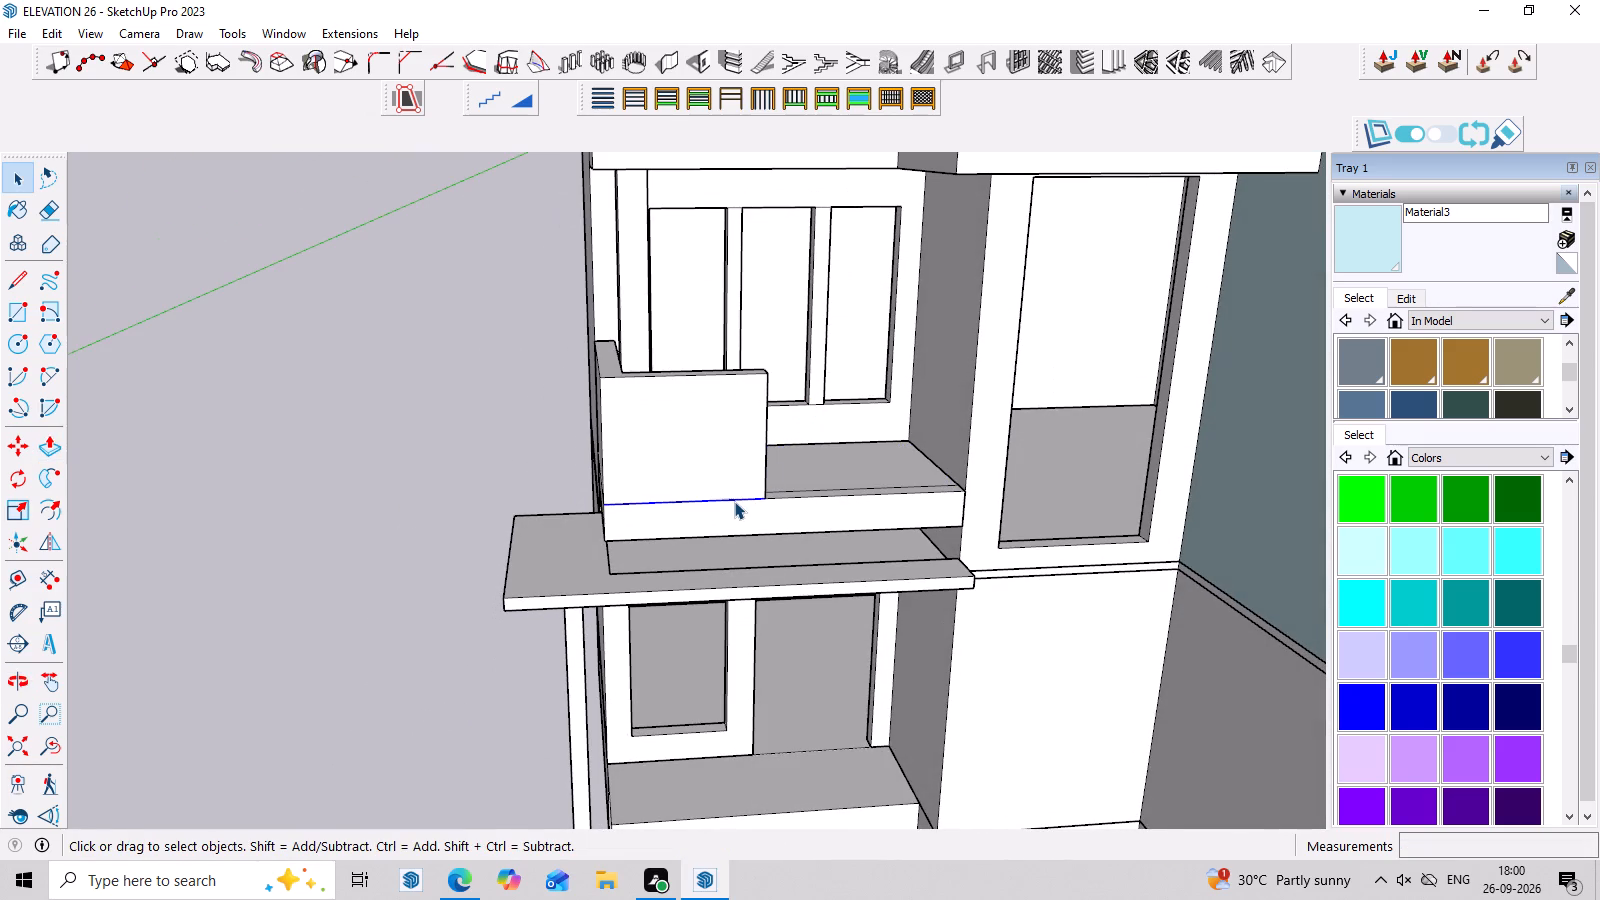
pyautogui.press('Delete')
# Create a 2' high vertical cross fence type 1 along the outer bottom edge of the parapet opening.
pyautogui.scroll(-4, 734, 501)
pyautogui.moveTo(854, 506); pyautogui.dragTo(687, 412, button='middle')
pyautogui.scroll(2, 704, 426)
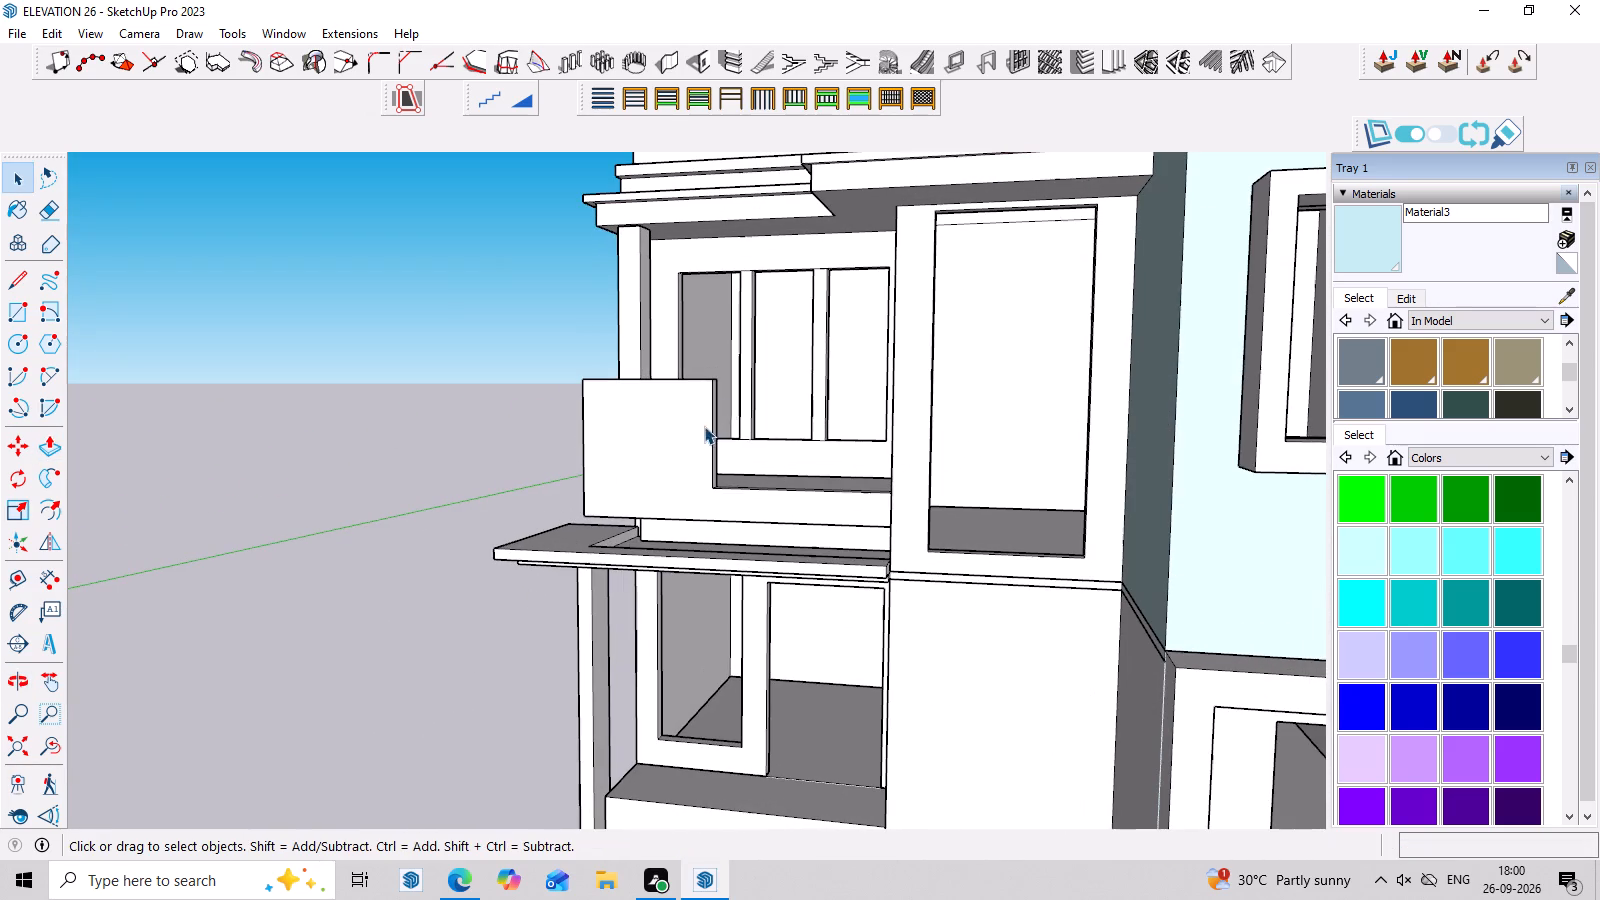
pyautogui.click(758, 95)
pyautogui.moveTo(804, 485); pyautogui.dragTo(871, 530, button='middle')
pyautogui.click(894, 453)
pyautogui.moveTo(911, 548); pyautogui.dragTo(1144, 640, button='middle')
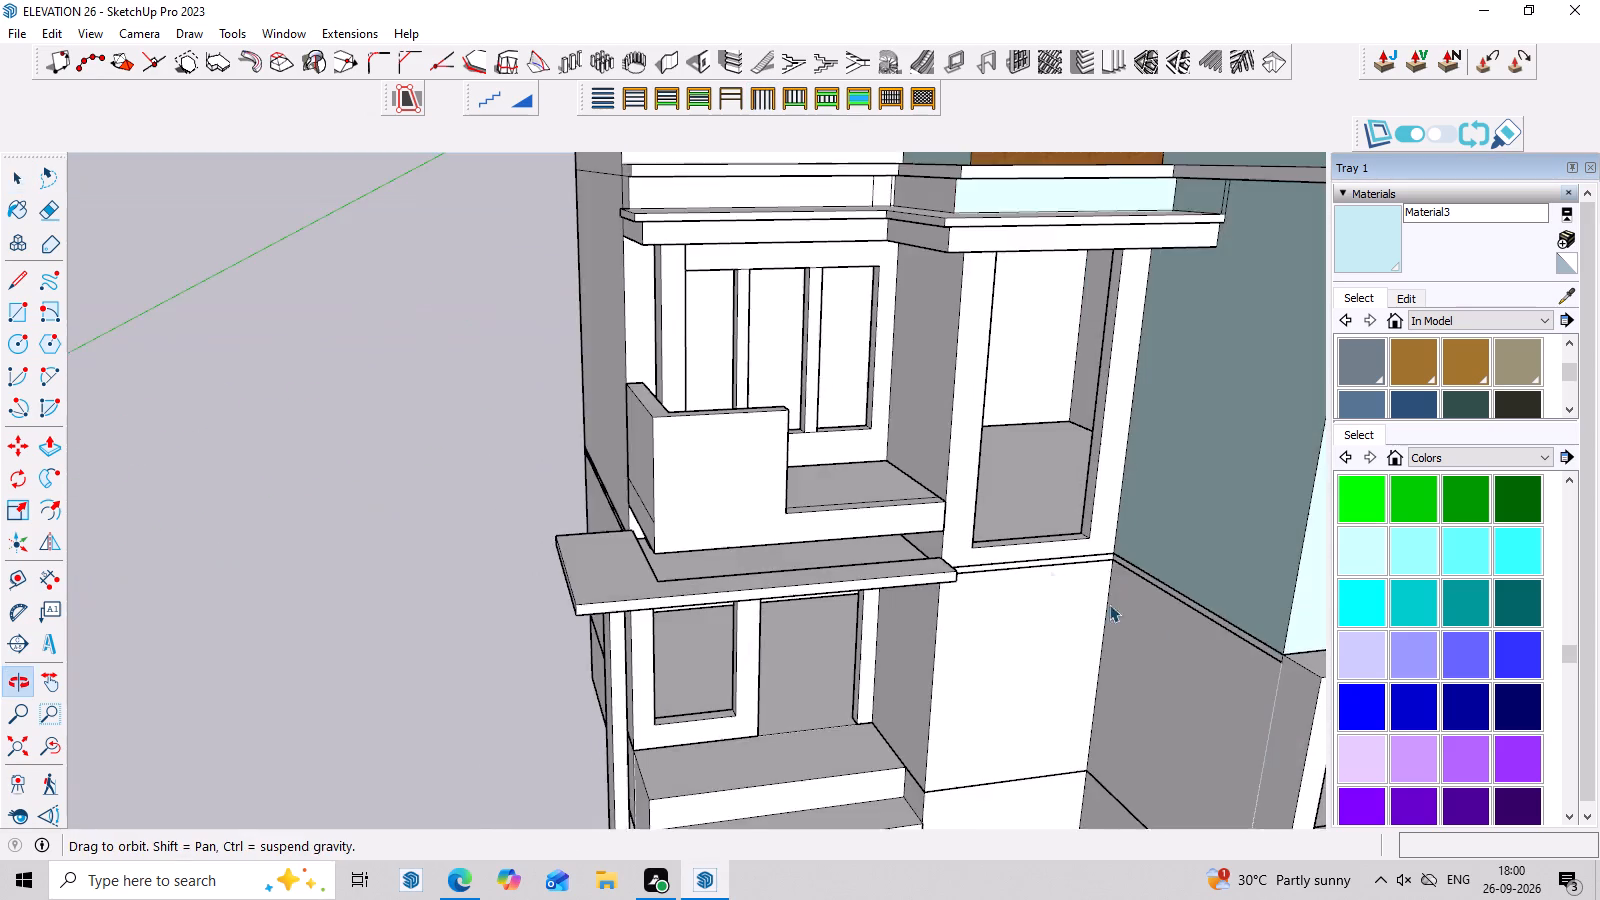
pyautogui.scroll(5, 987, 536)
pyautogui.click(847, 487)
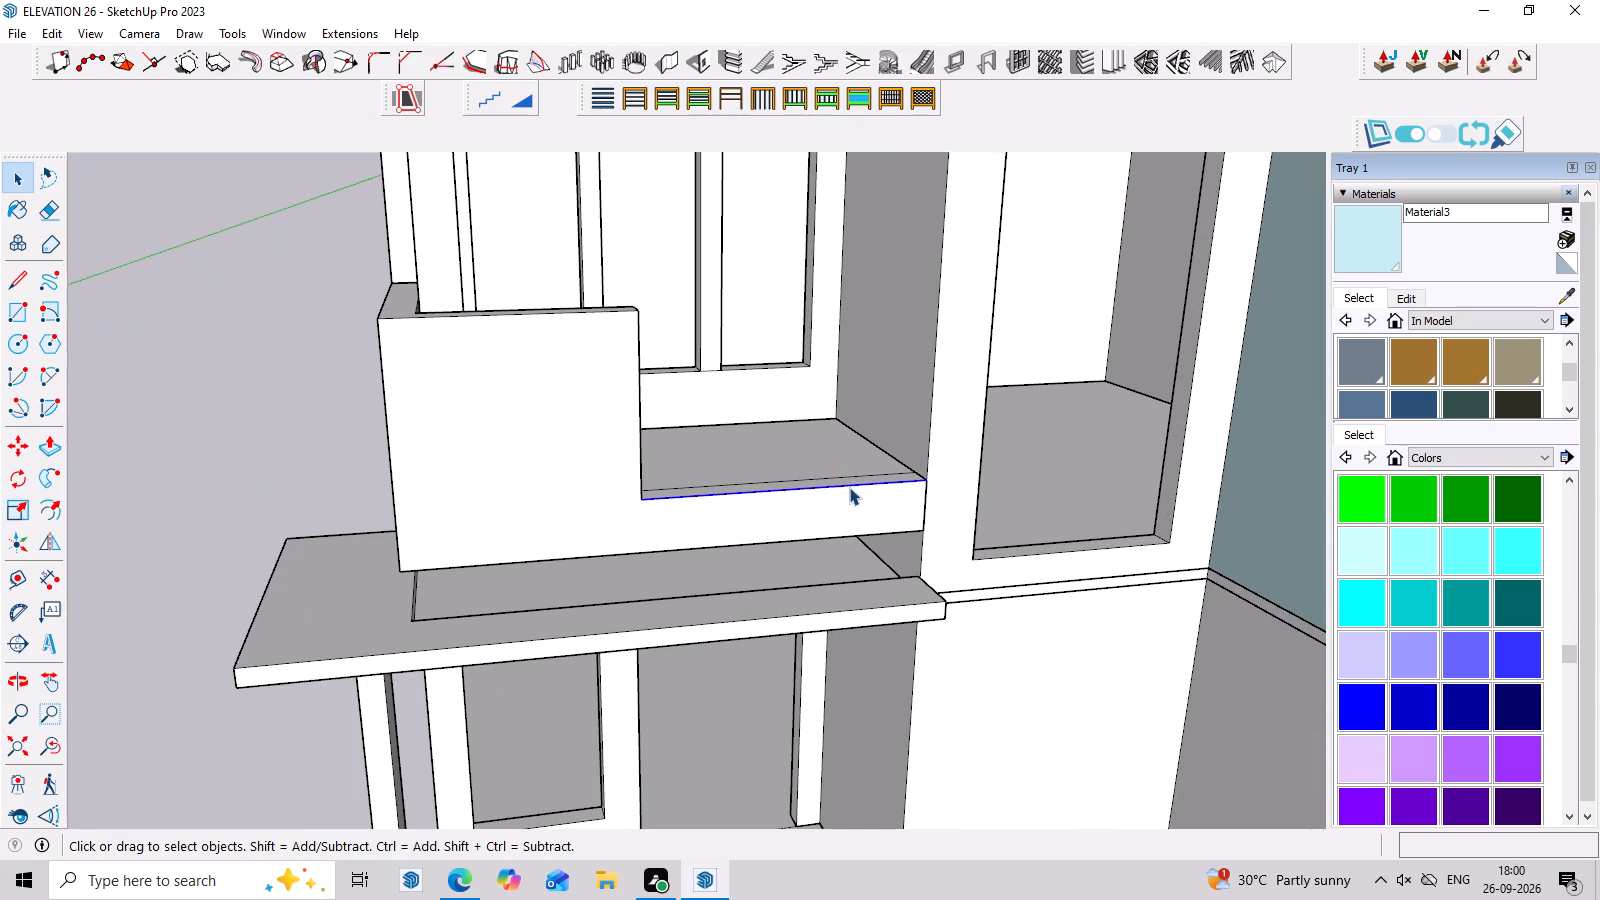
pyautogui.scroll(2, 849, 487)
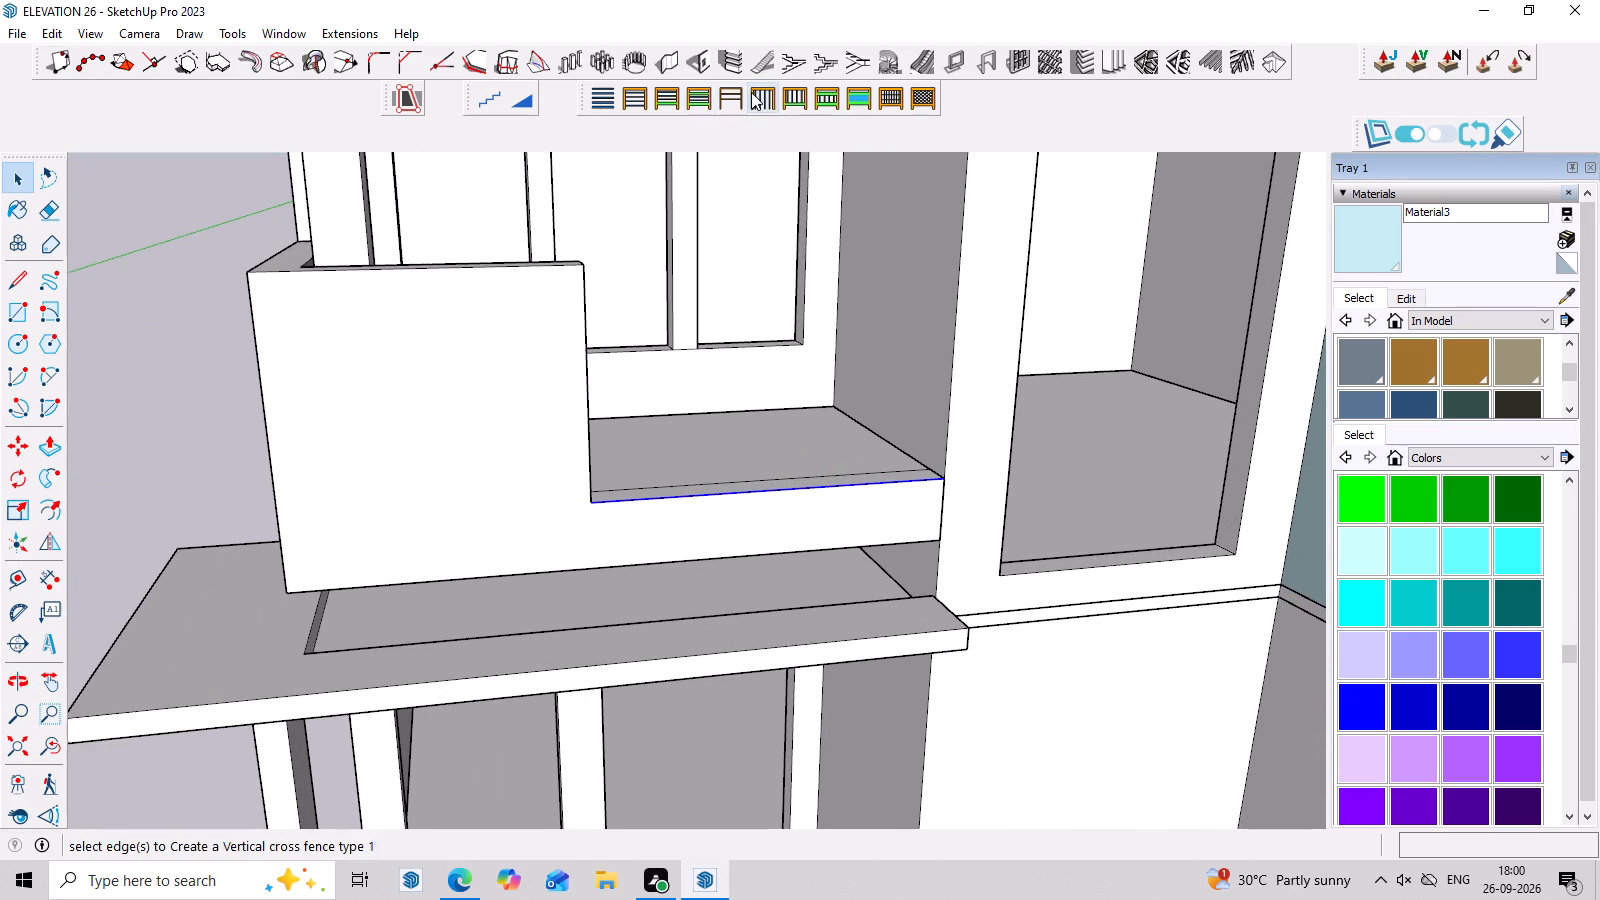
pyautogui.click(768, 101)
pyautogui.click(804, 425)
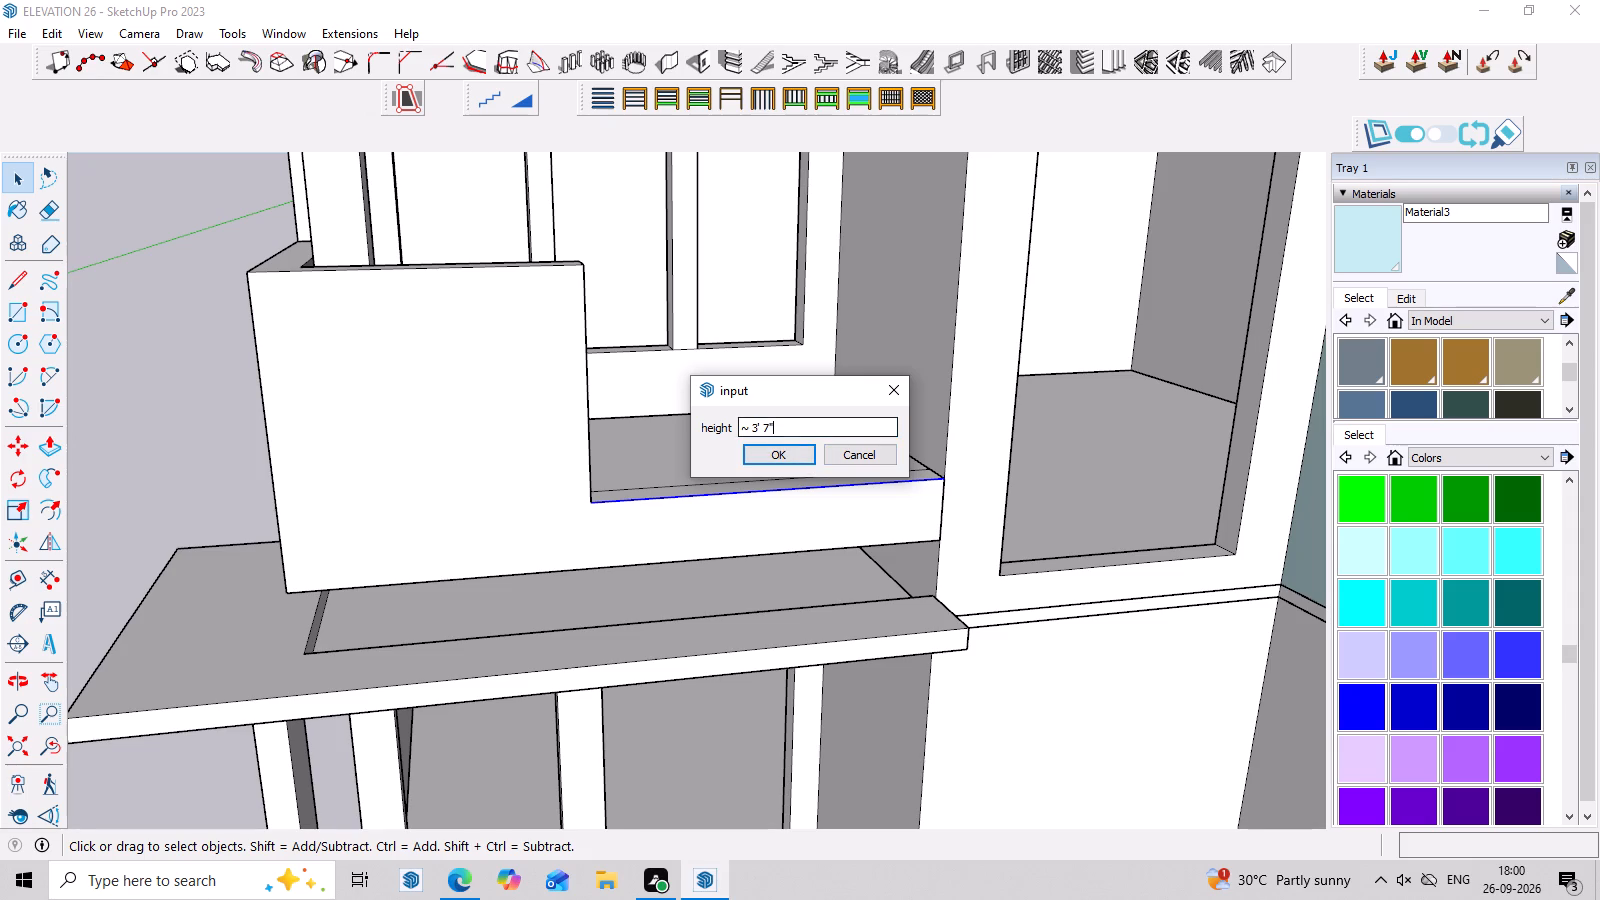
pyautogui.press('BackSpace')
pyautogui.press('BackSpace')
pyautogui.press('BackSpace')
pyautogui.press('BackSpace')
pyautogui.press('BackSpace')
pyautogui.press('BackSpace')
pyautogui.press('BackSpace')
pyautogui.press('BackSpace')
pyautogui.press('BackSpace')
pyautogui.write("2'")
pyautogui.press('Return')
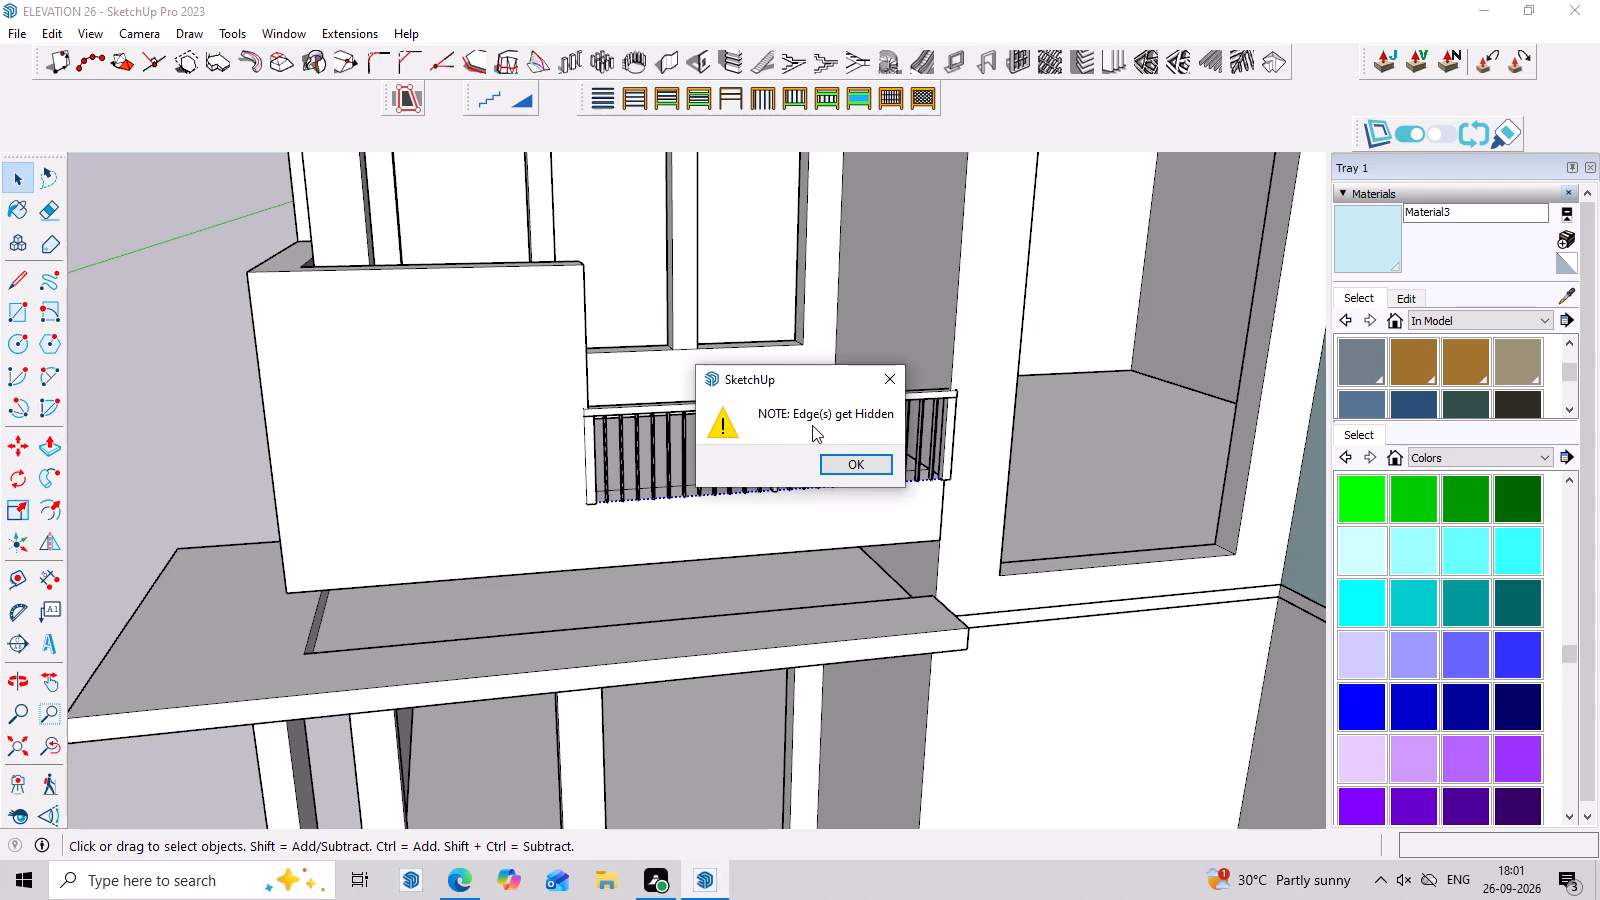
pyautogui.click(843, 466)
# Delete the fence baluster nearest the end post at the house column.
pyautogui.moveTo(961, 457); pyautogui.dragTo(889, 359, button='middle')
pyautogui.scroll(4, 845, 359)
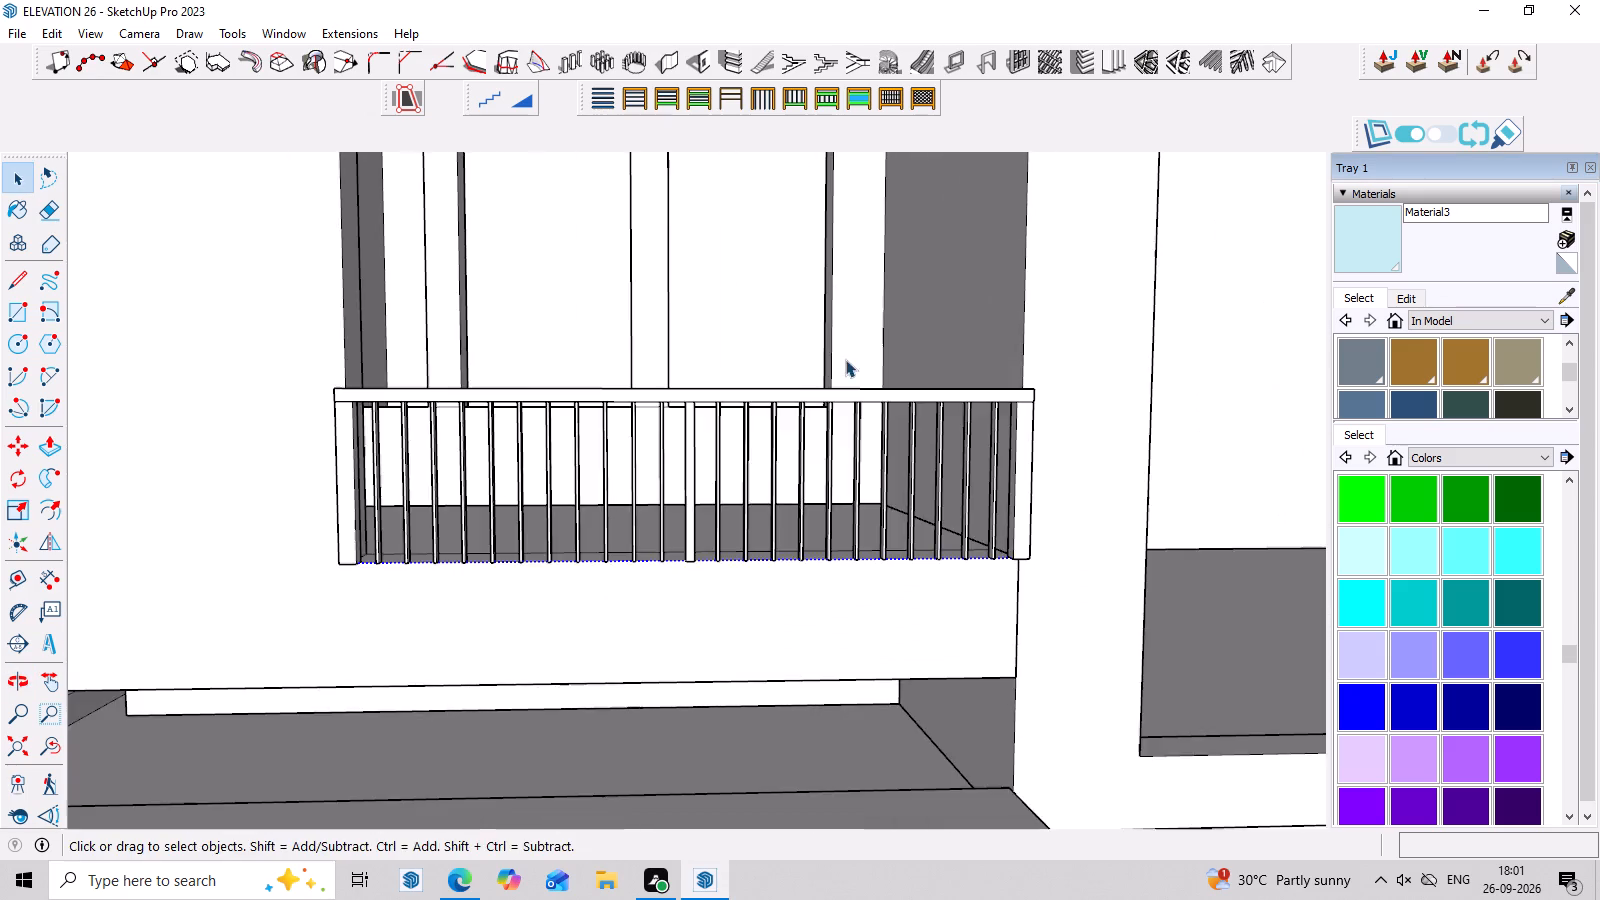
pyautogui.moveTo(845, 359); pyautogui.dragTo(851, 432, button='middle')
pyautogui.click(845, 480)
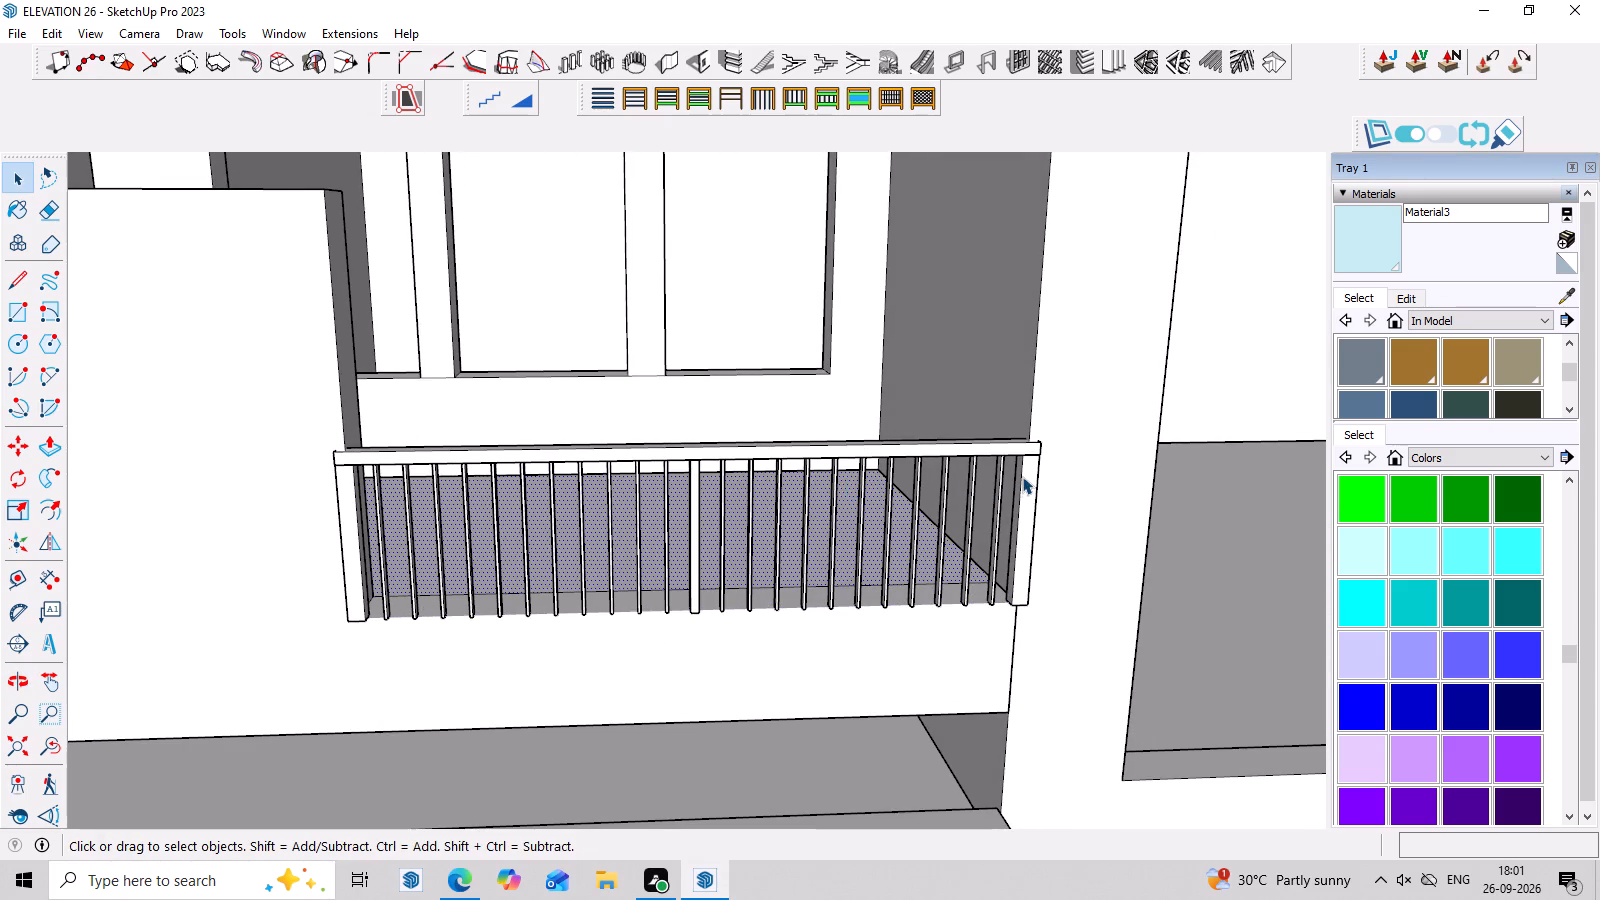
pyautogui.click(1022, 476)
pyautogui.doubleClick(1022, 476)
pyautogui.scroll(3, 1022, 476)
pyautogui.click(1022, 476)
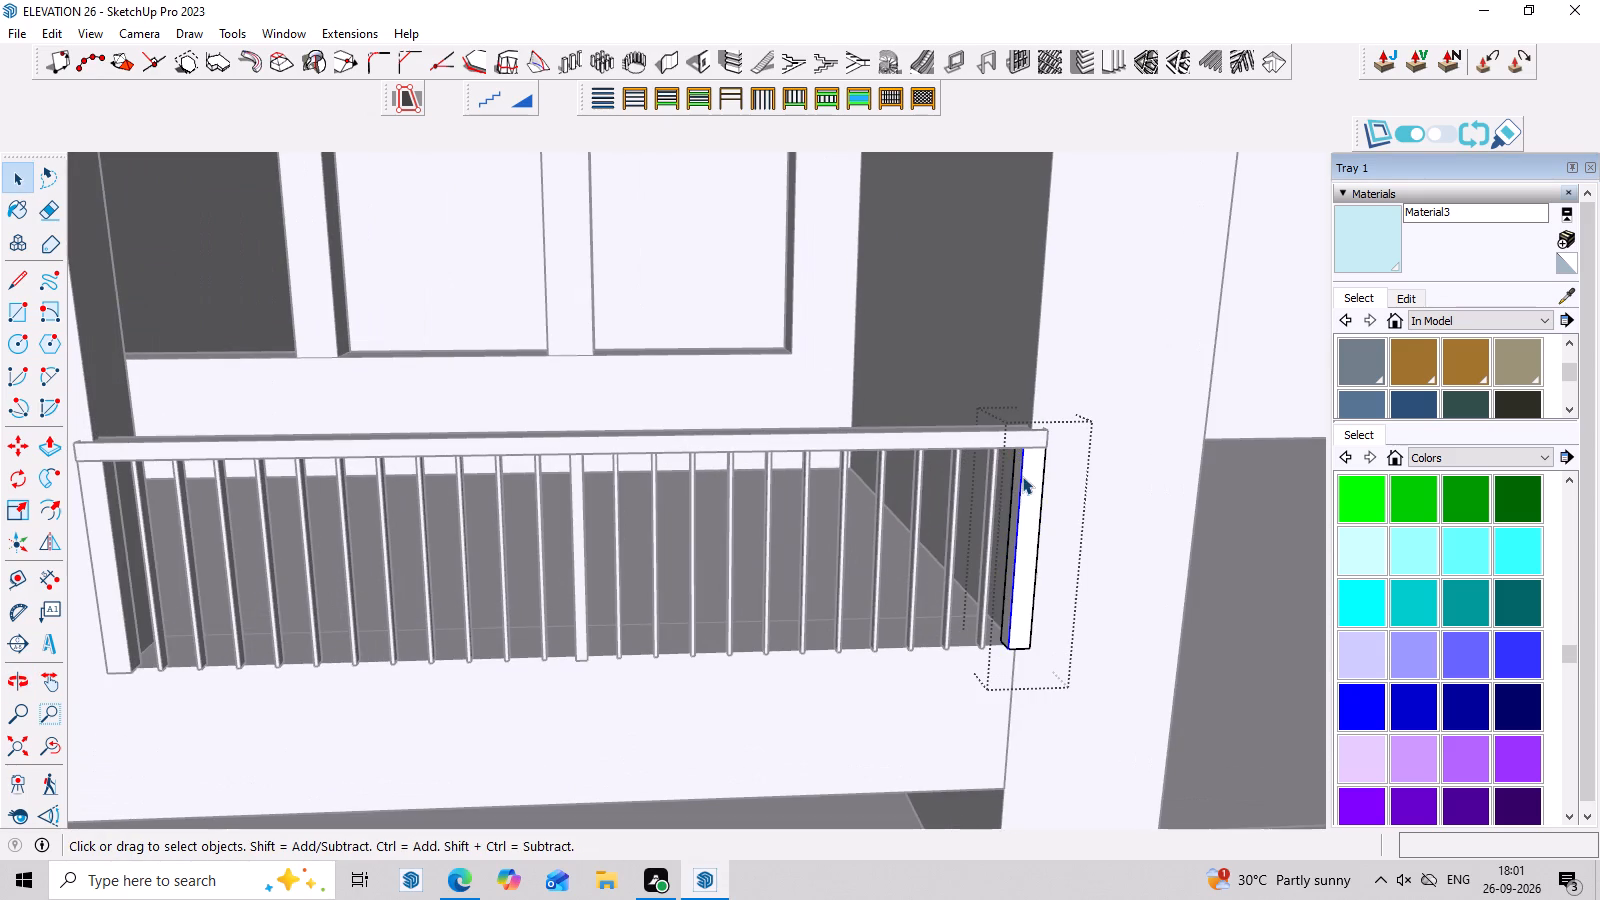
pyautogui.press('Escape')
pyautogui.click(1029, 496)
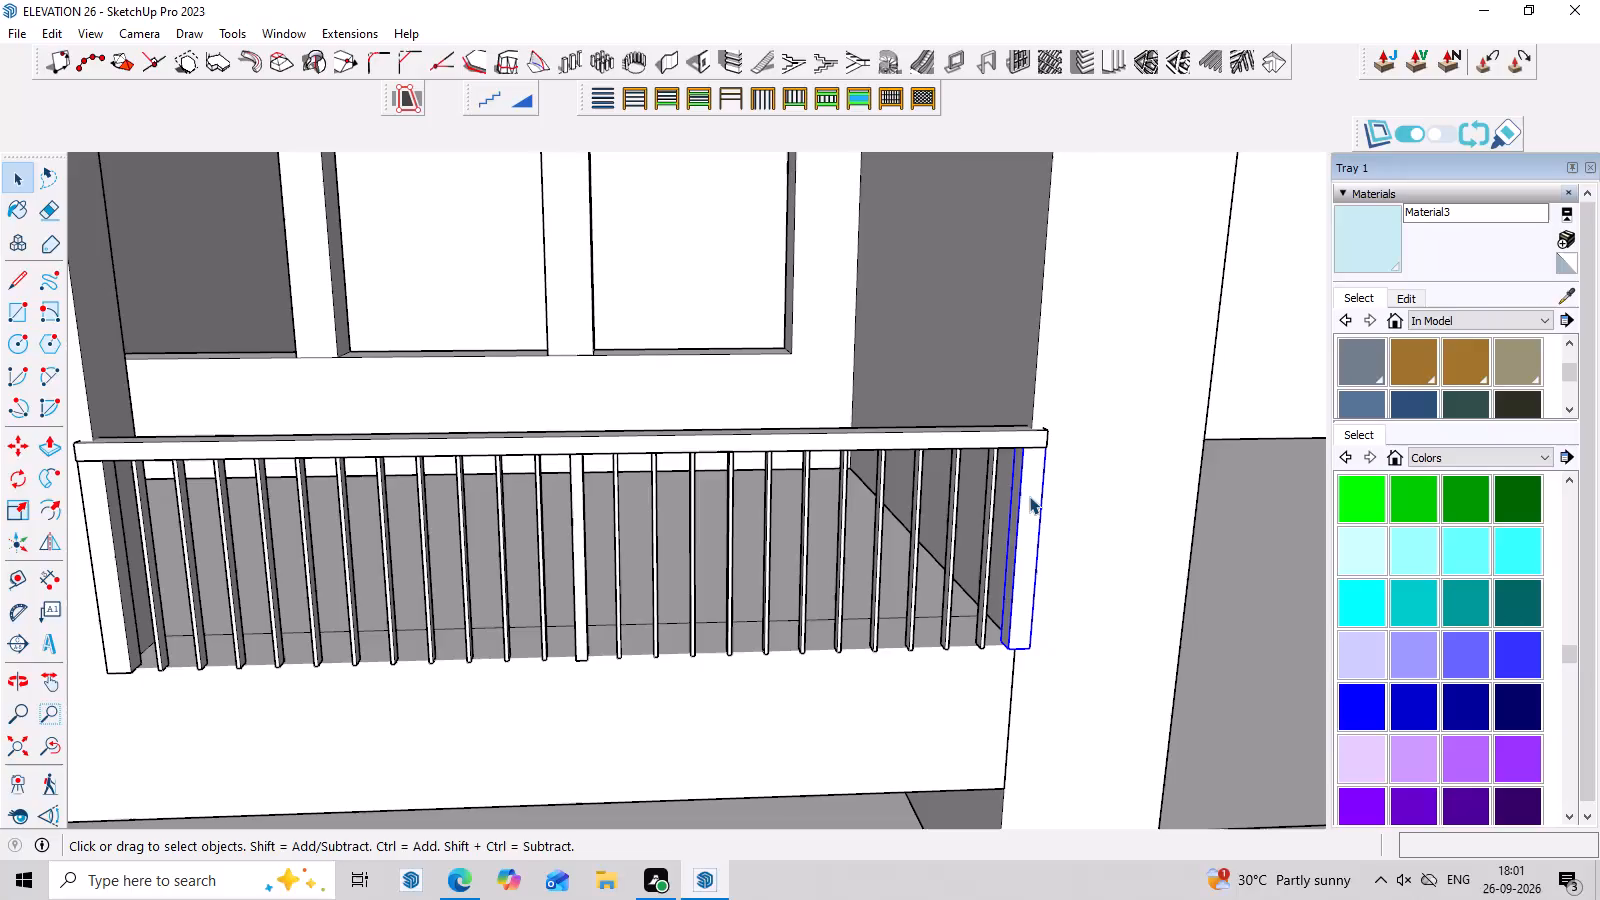
pyautogui.click(983, 572)
pyautogui.scroll(2, 986, 571)
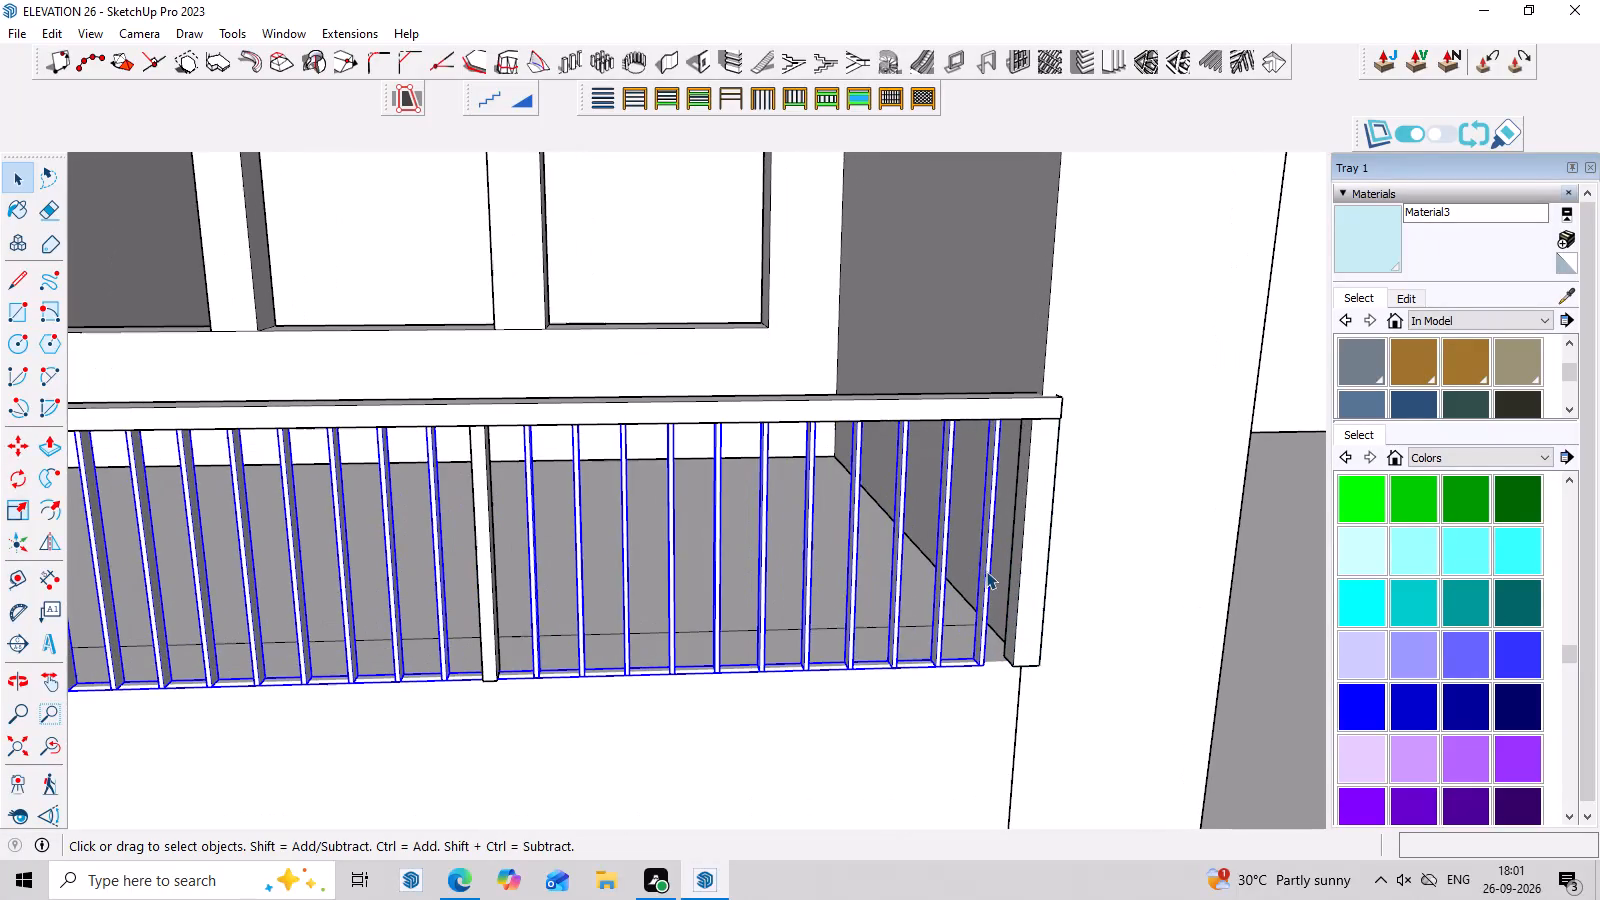
pyautogui.doubleClick(986, 571)
pyautogui.click(986, 571)
pyautogui.press('Delete')
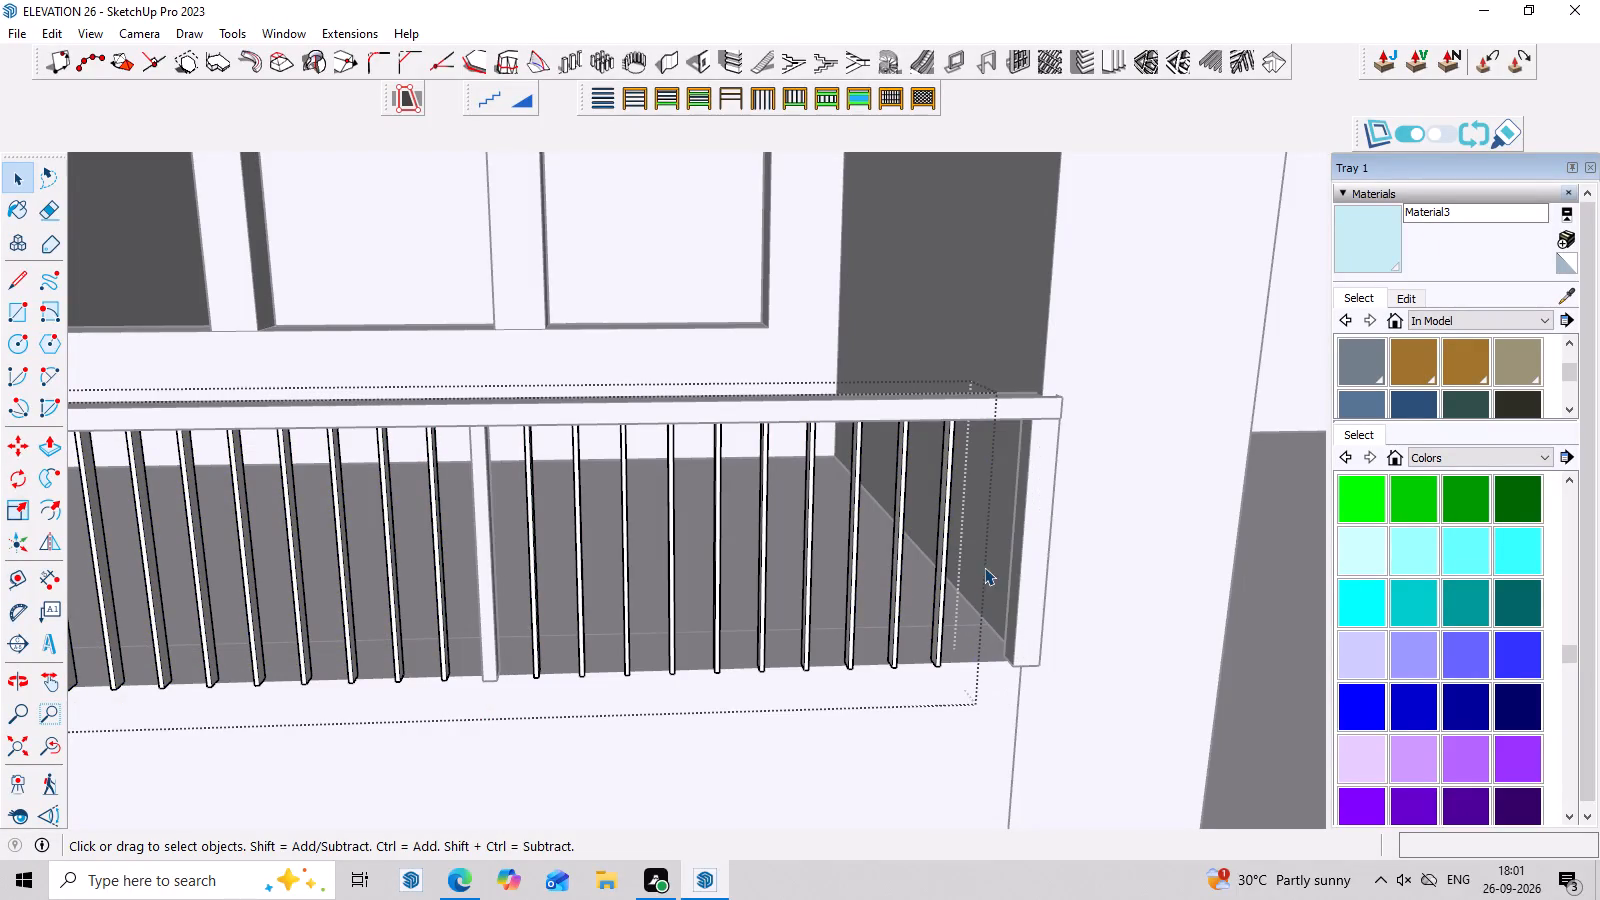
# Move the fence end post beside the house column inward so it stands on the parapet within the opening.
pyautogui.click(1042, 616)
pyautogui.click(1040, 616)
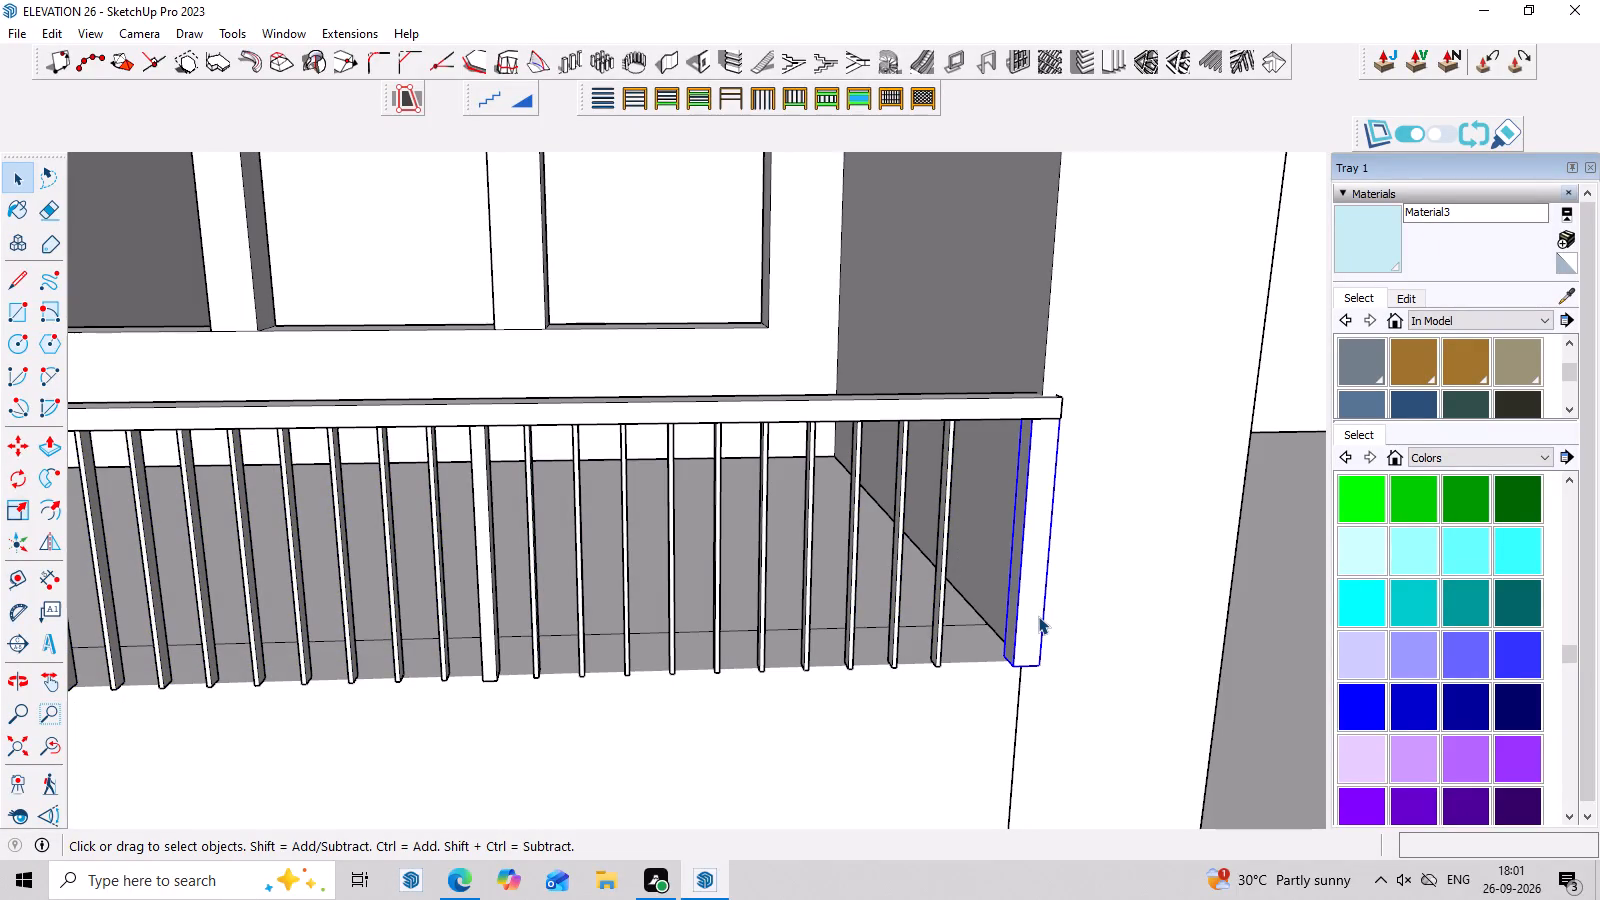
pyautogui.press('m')
pyautogui.click(1041, 672)
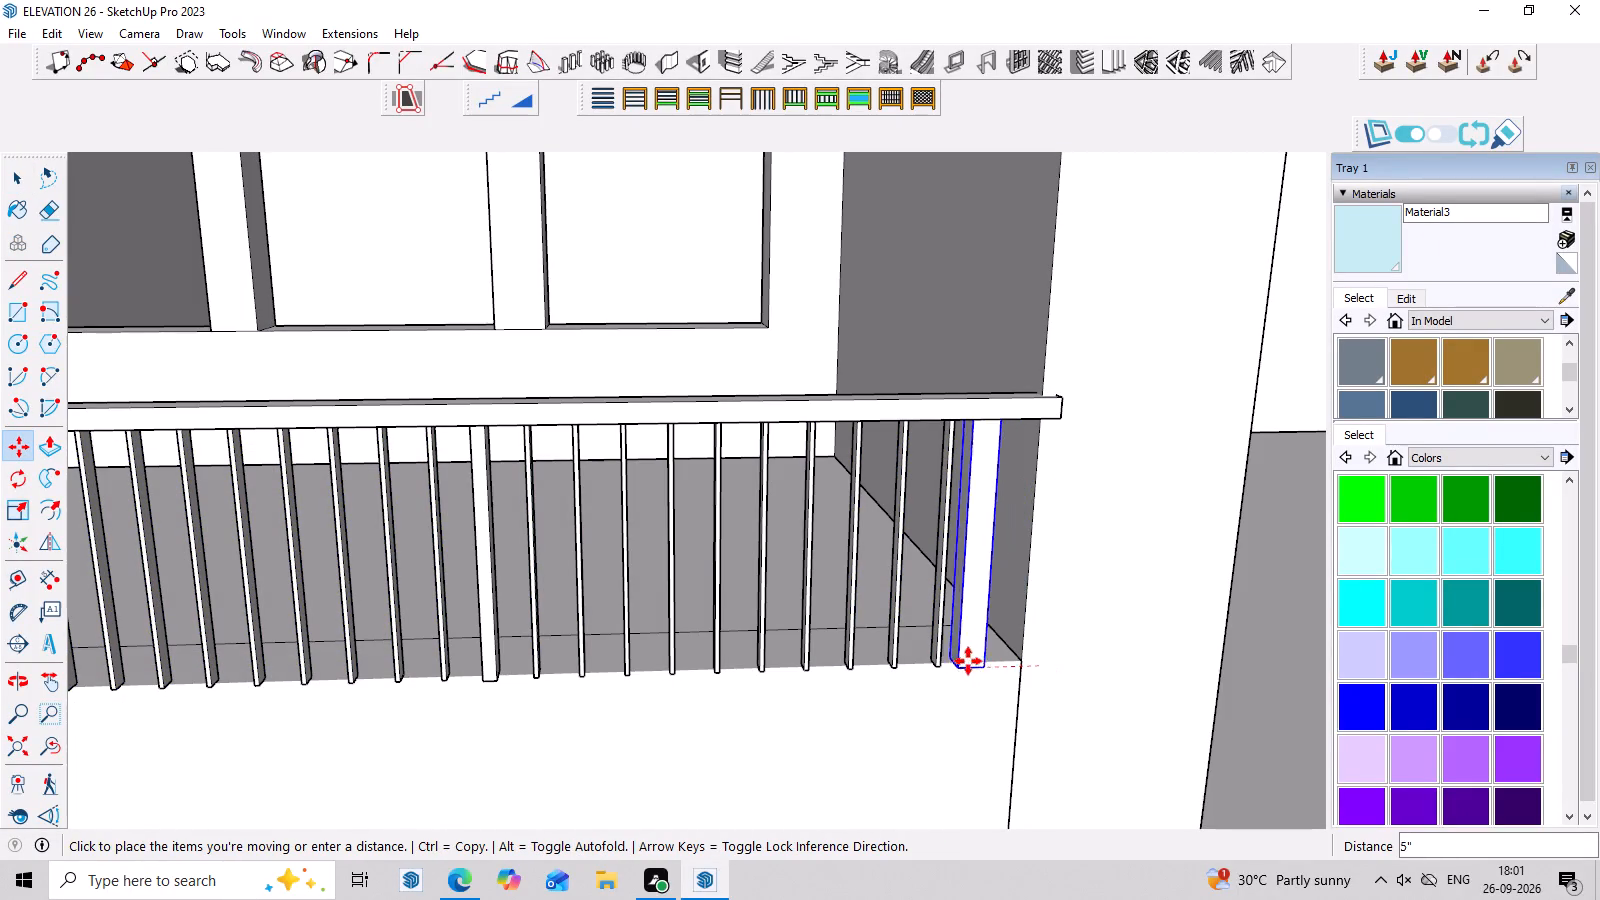
pyautogui.click(1003, 654)
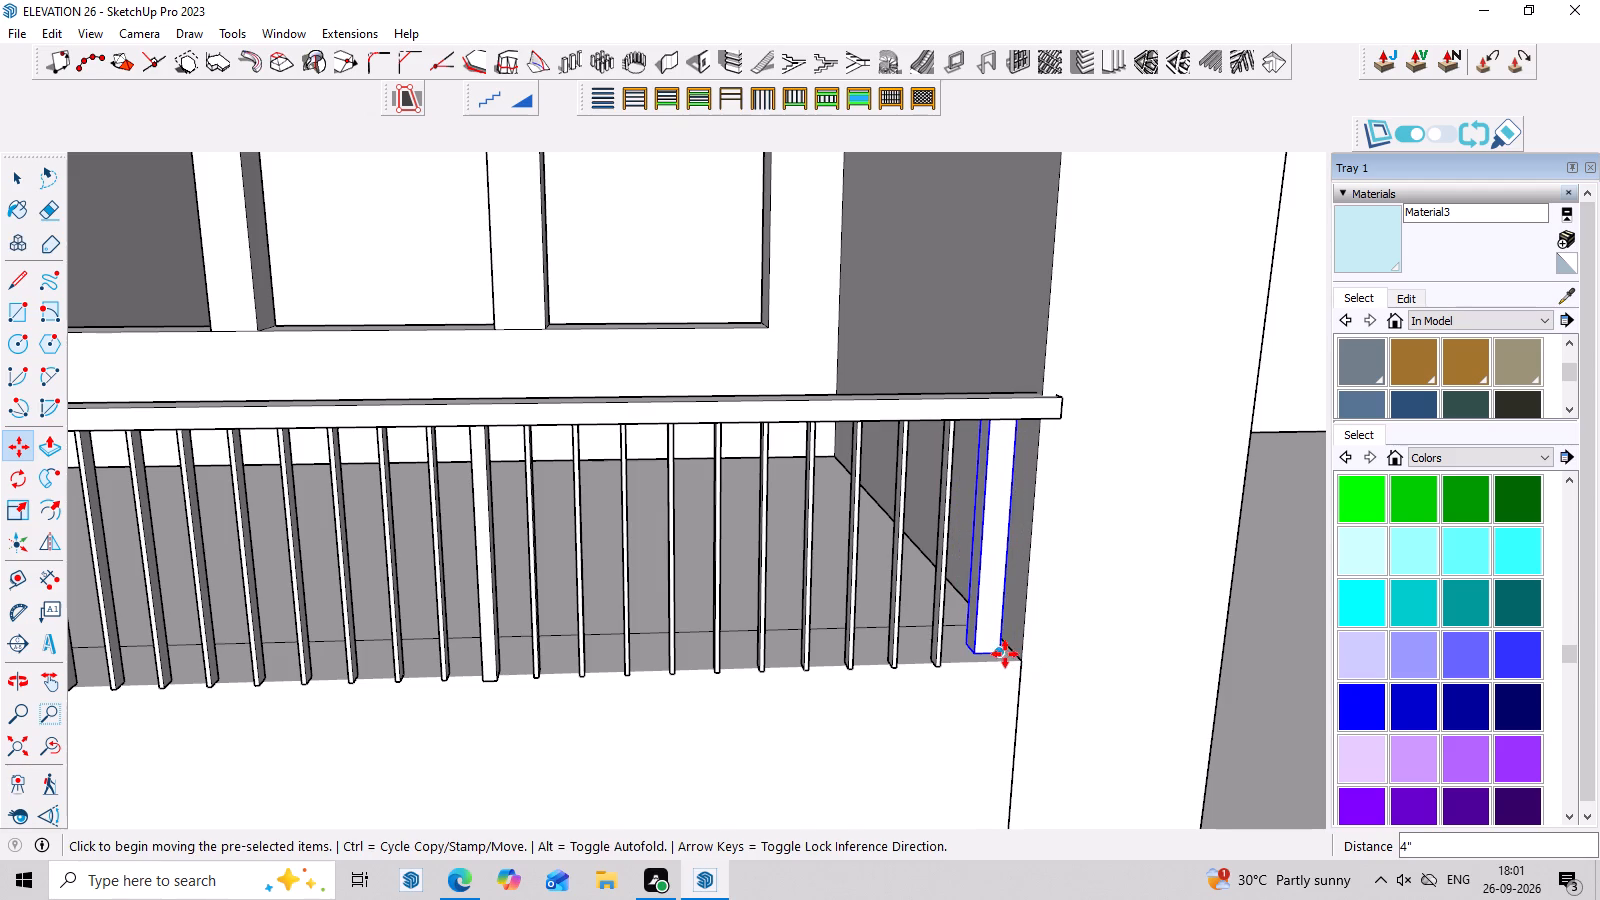
pyautogui.click(997, 654)
pyautogui.click(1005, 663)
pyautogui.press('space')
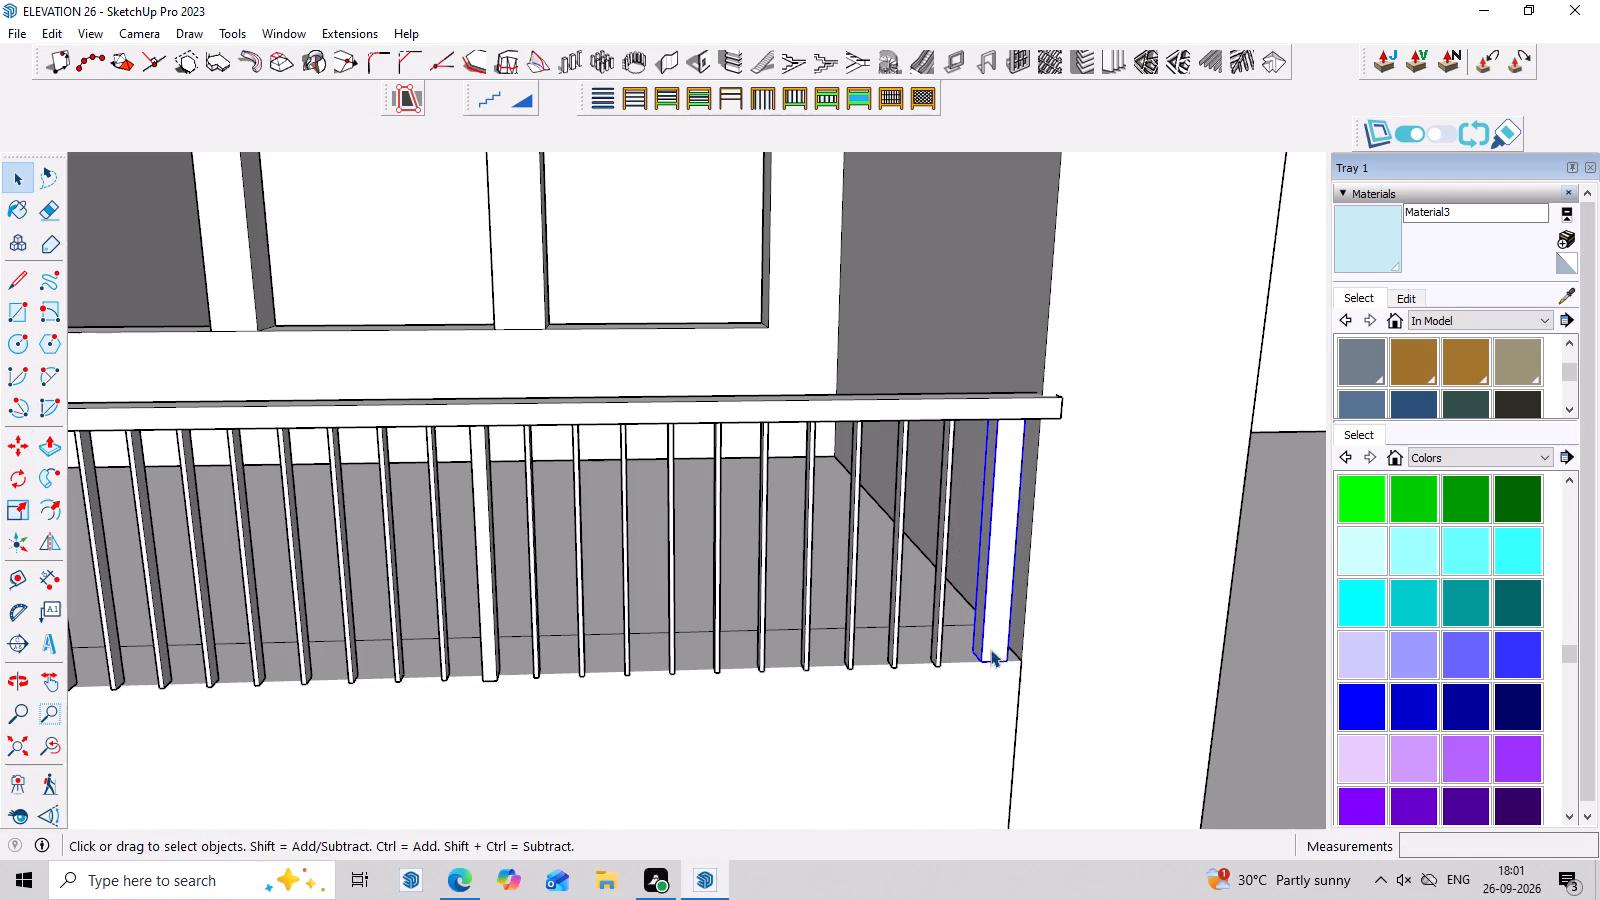
# Move the whole set of balusters about 2" back from the parapet's outer edge.
pyautogui.doubleClick(938, 658)
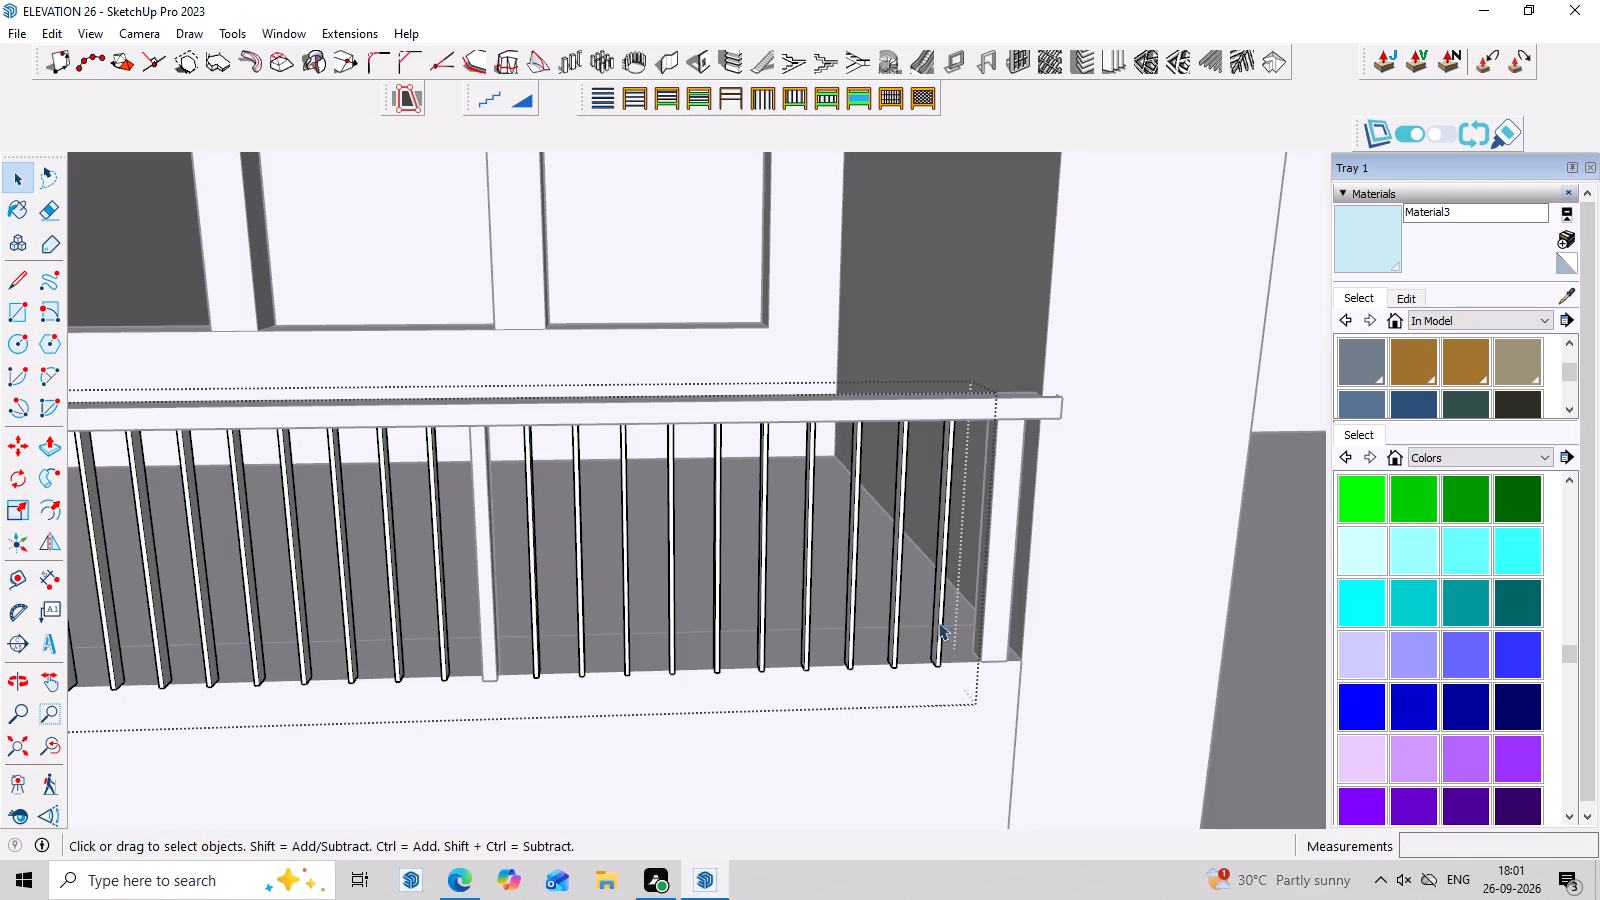
pyautogui.click(903, 388)
pyautogui.click(853, 288)
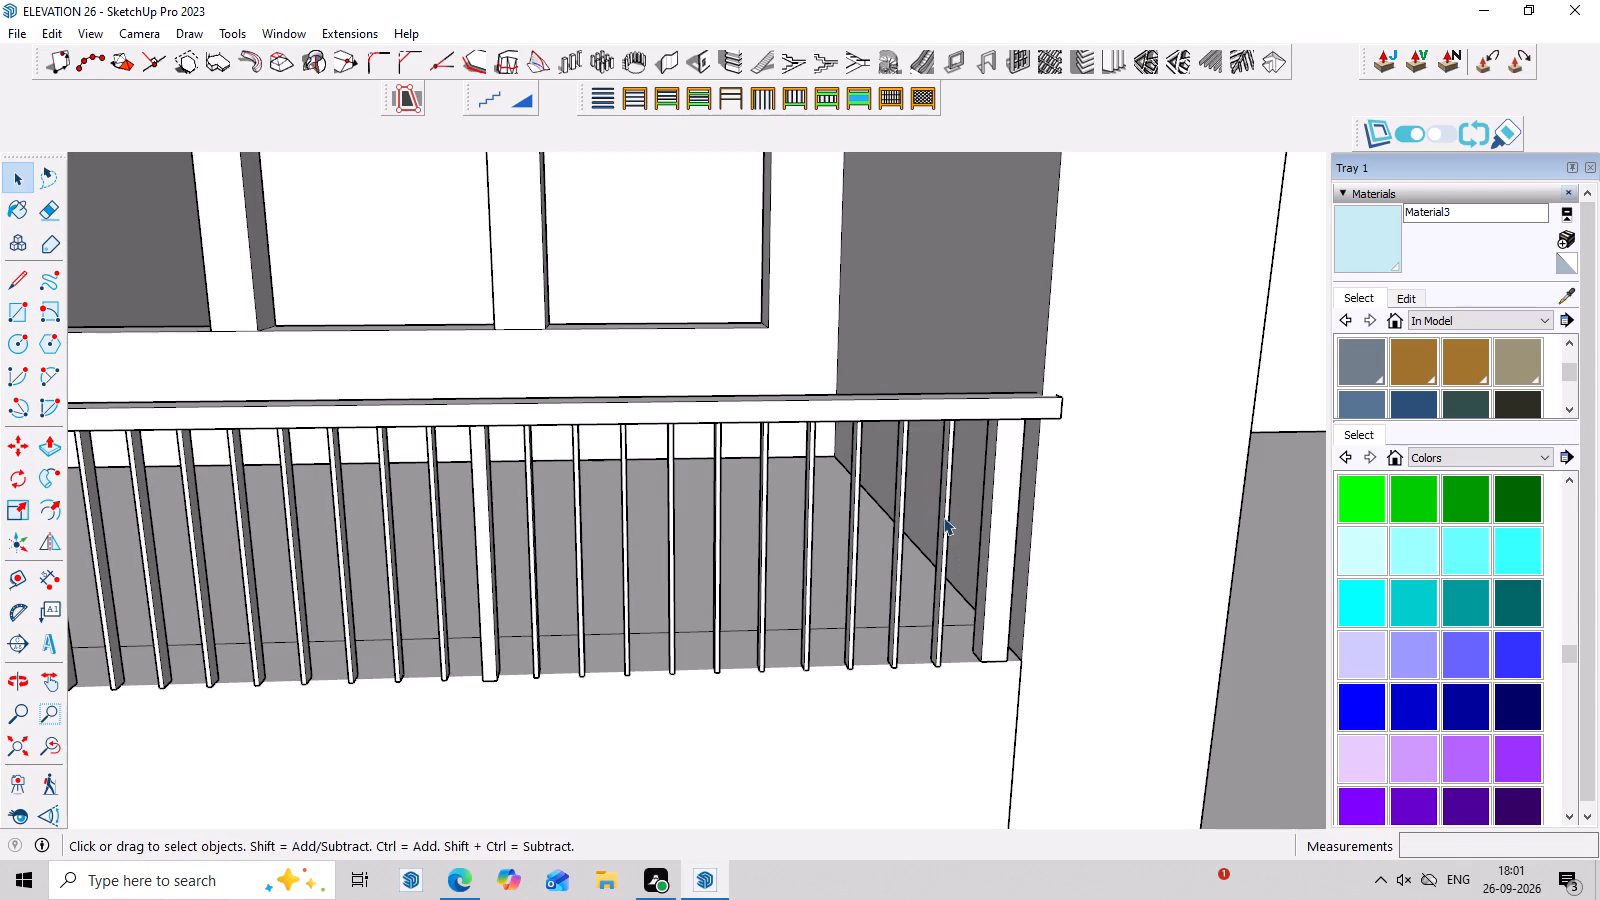
pyautogui.click(944, 527)
pyautogui.press('m')
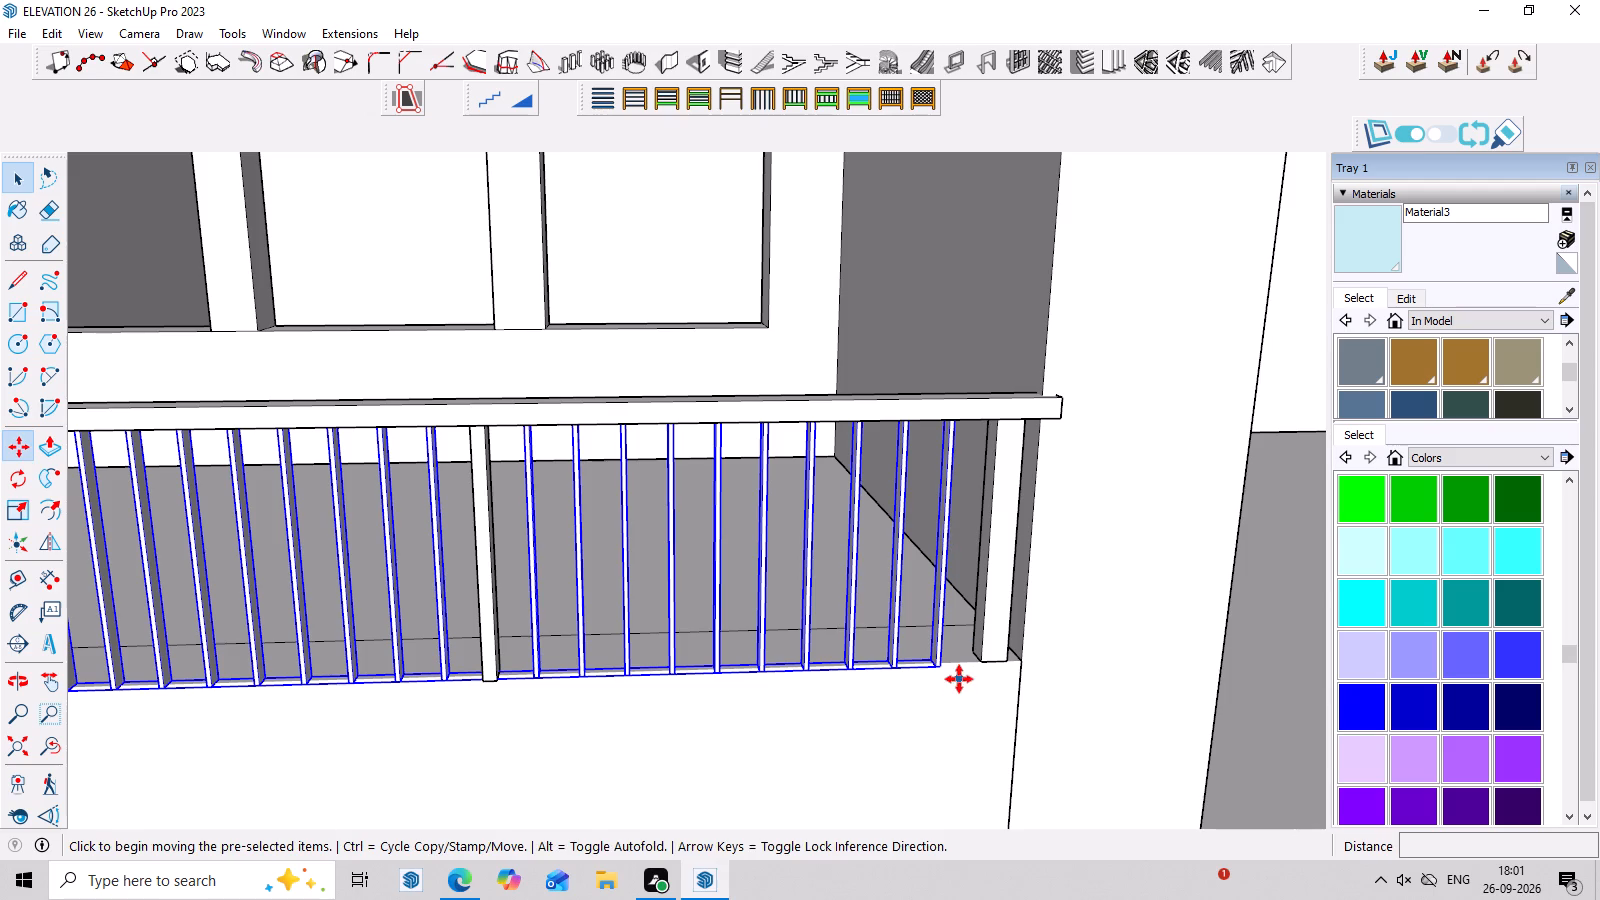
pyautogui.scroll(5, 932, 690)
pyautogui.click(937, 658)
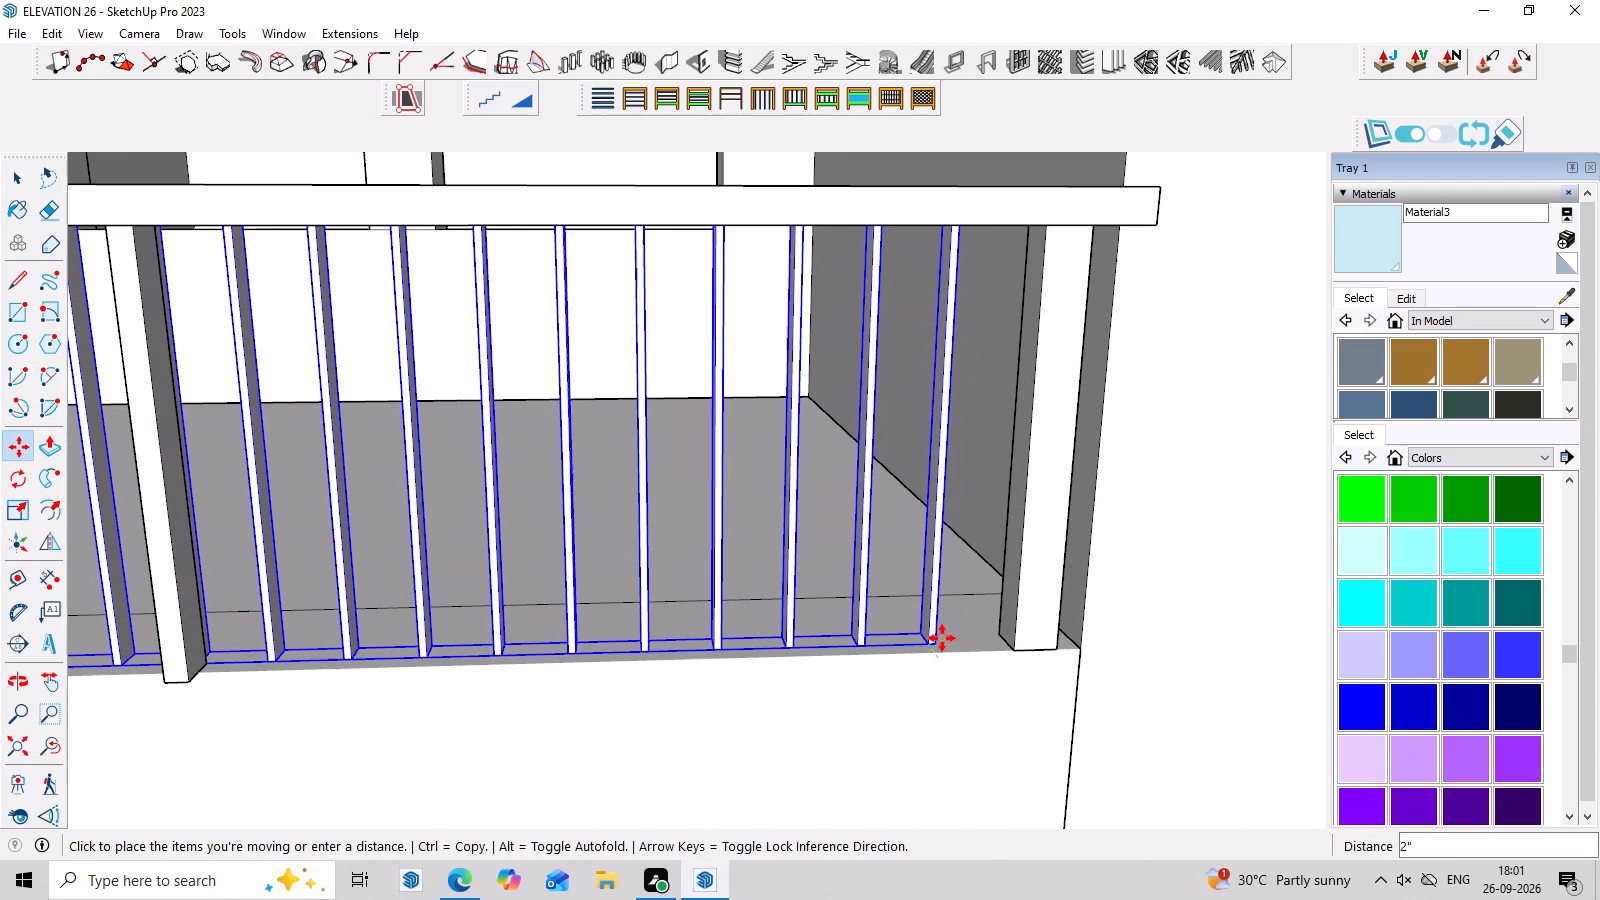
pyautogui.click(942, 645)
# Move the end post beside the solid parapet section about 2" back from the outer edge.
pyautogui.scroll(-4, 981, 645)
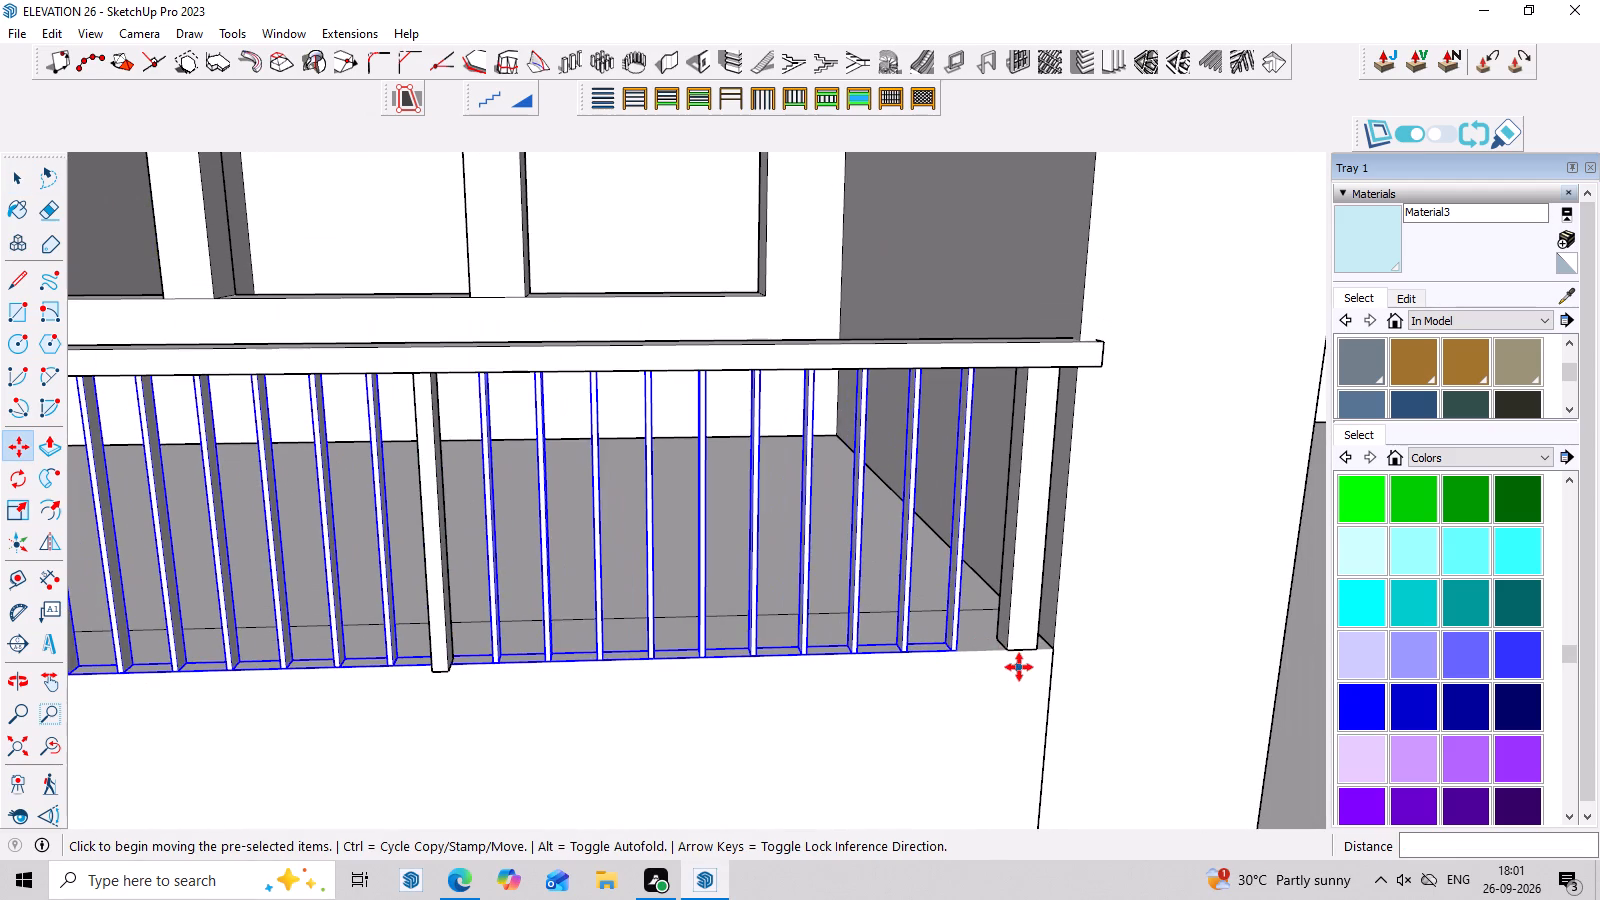
pyautogui.scroll(-7, 814, 412)
pyautogui.moveTo(864, 505); pyautogui.dragTo(881, 409, button='middle')
pyautogui.scroll(3, 403, 543)
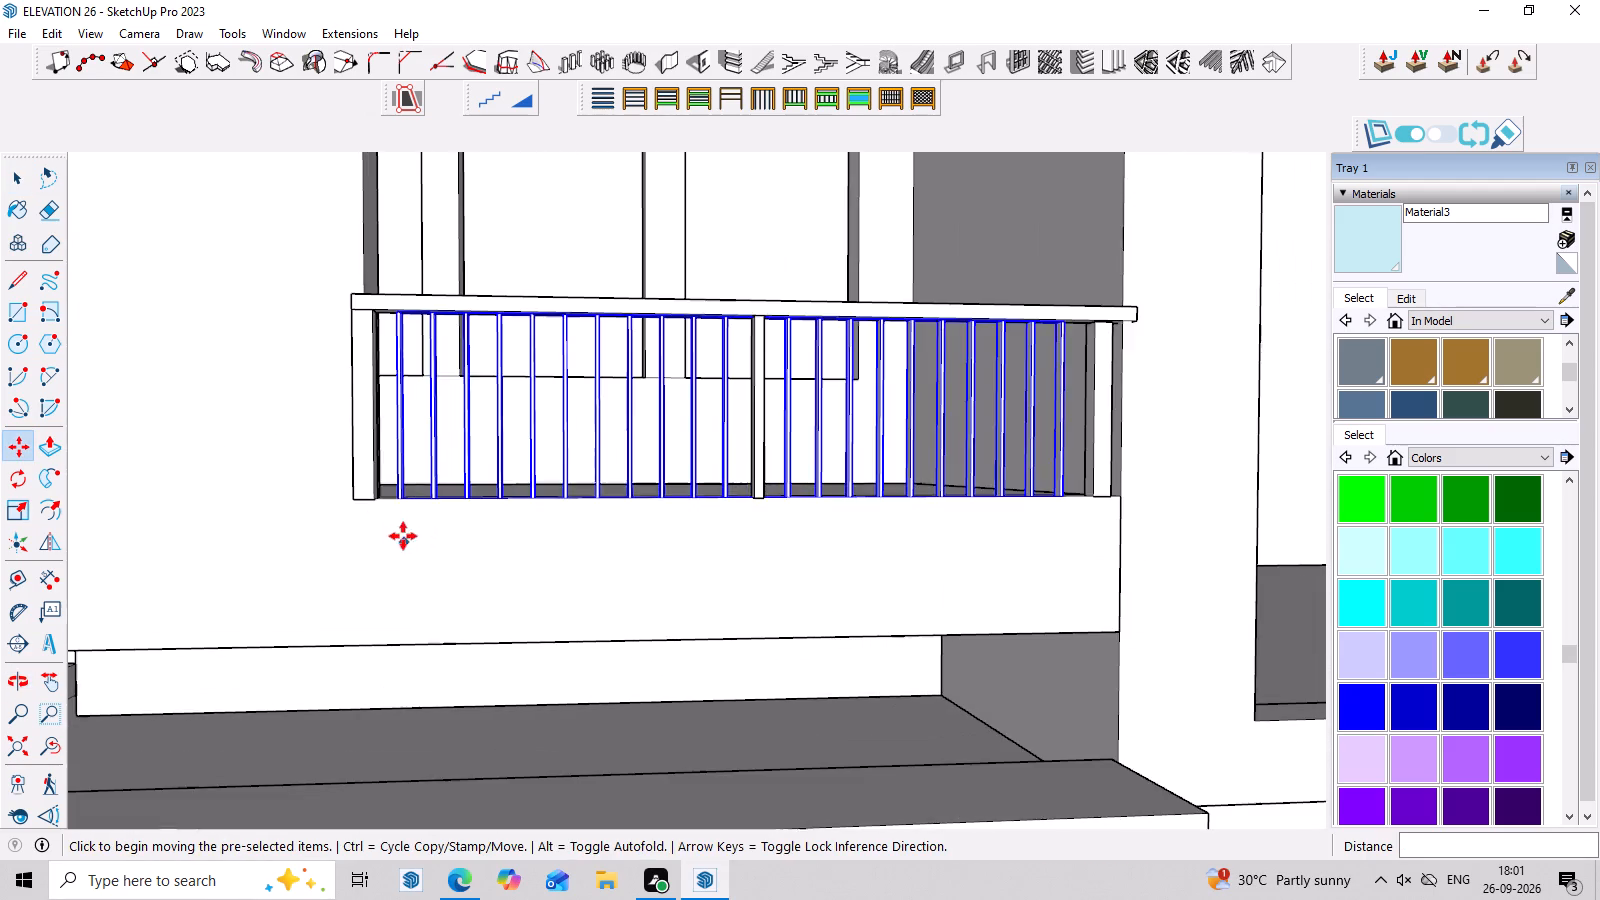
pyautogui.moveTo(406, 511); pyautogui.dragTo(392, 574, button='middle')
pyautogui.scroll(2, 352, 589)
pyautogui.press('space')
pyautogui.click(359, 516)
pyautogui.scroll(3, 359, 516)
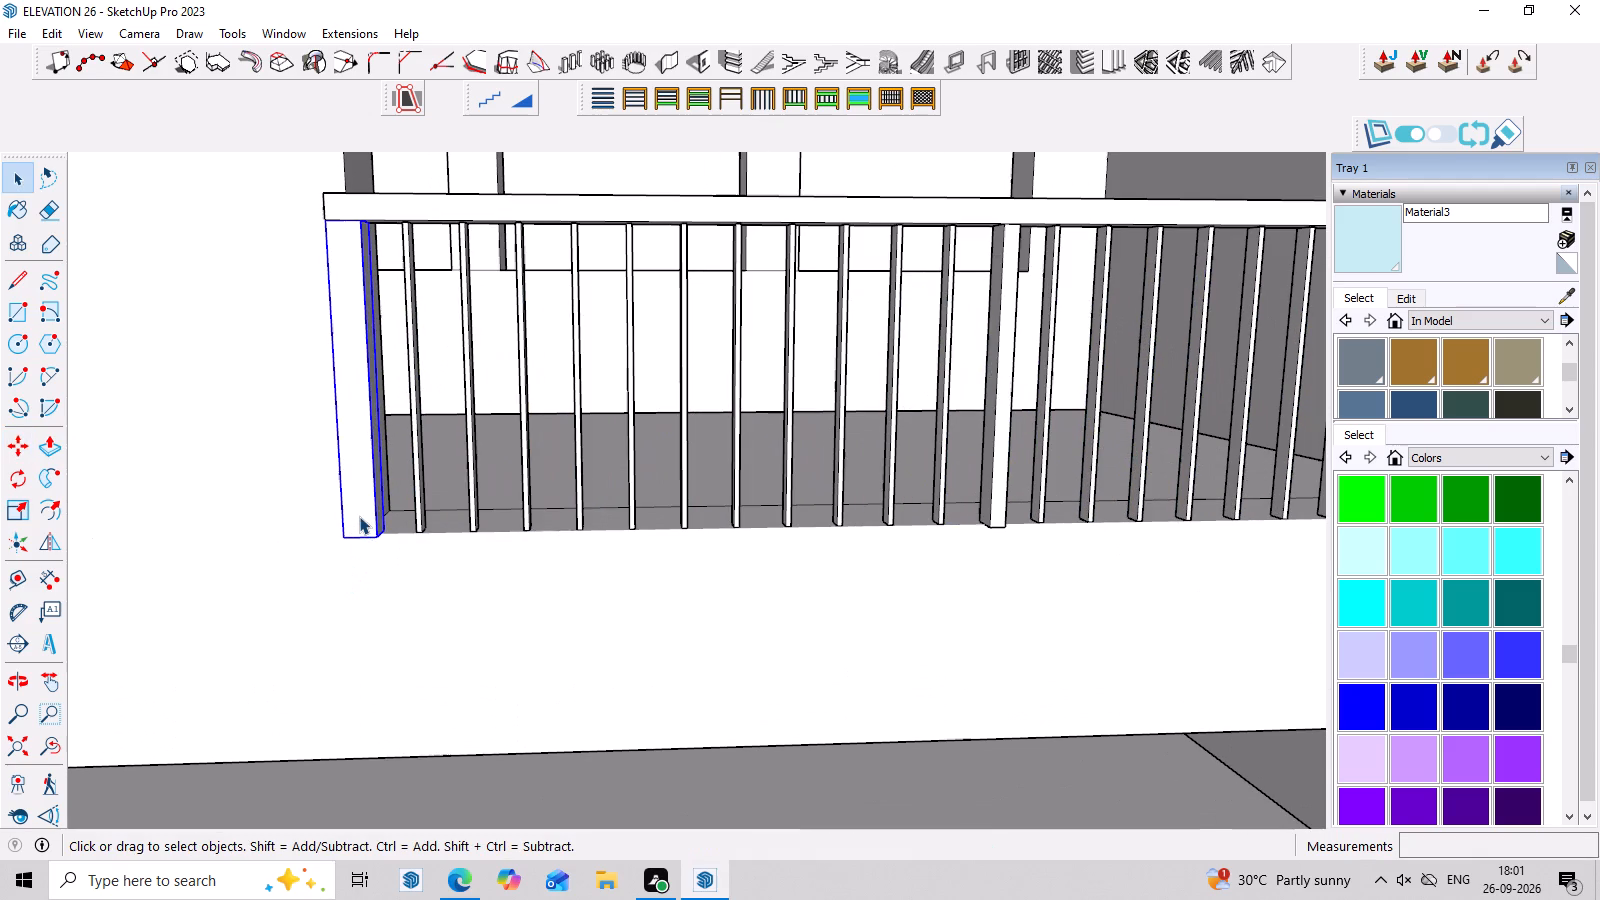
pyautogui.press('m')
pyautogui.scroll(2, 377, 511)
pyautogui.moveTo(379, 512); pyautogui.dragTo(300, 565, button='middle')
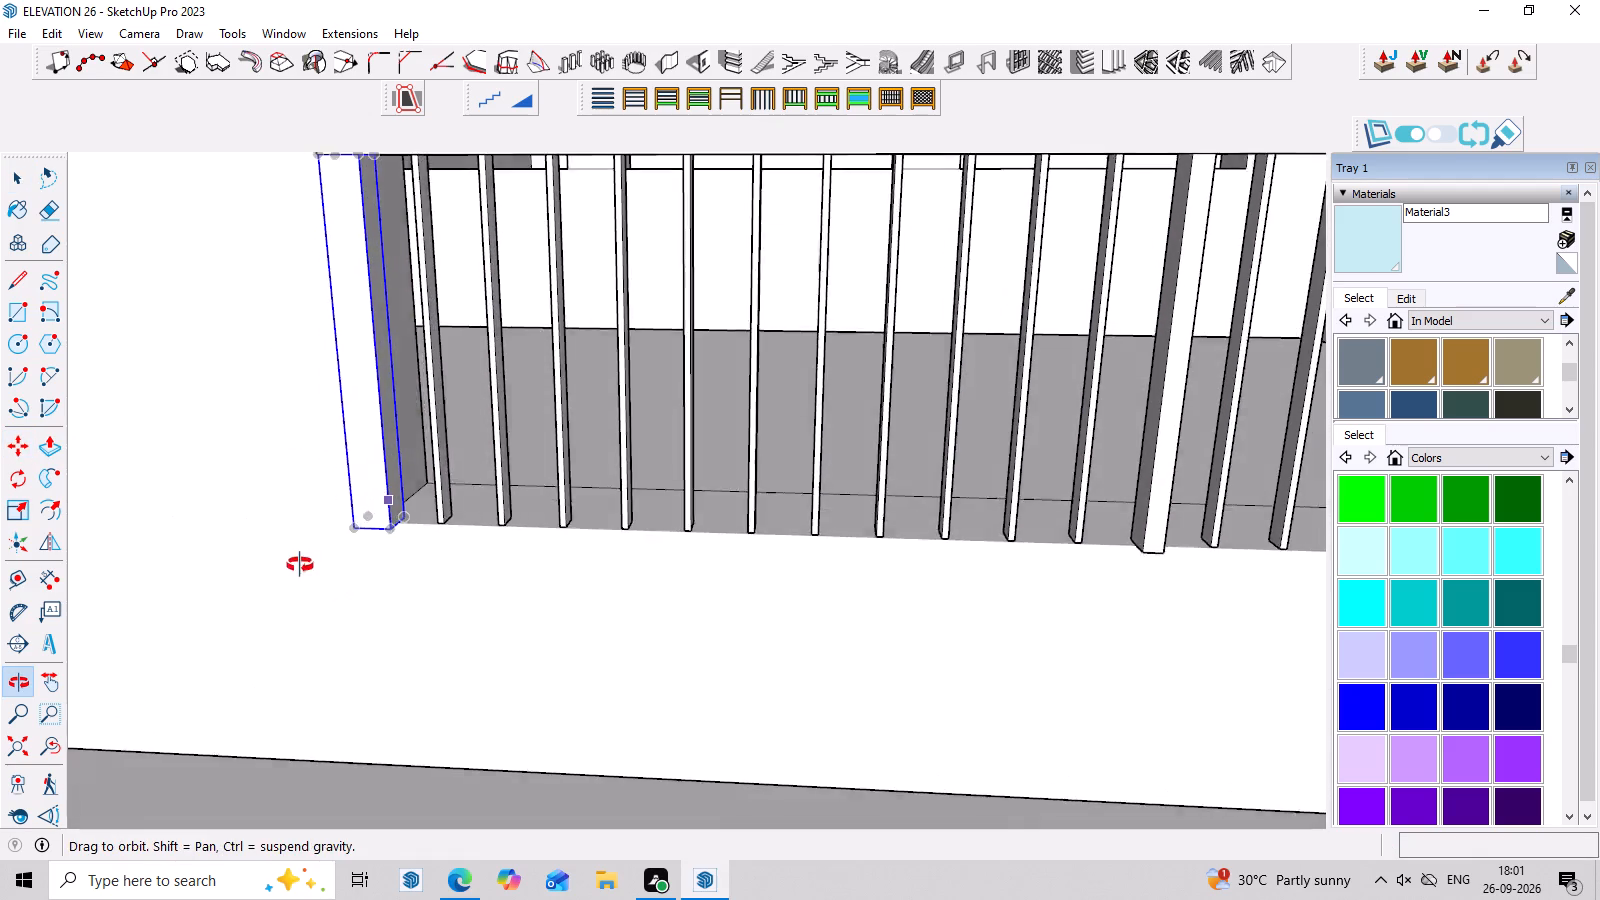
pyautogui.moveTo(300, 565); pyautogui.dragTo(296, 566, button='middle')
pyautogui.scroll(5, 422, 490)
pyautogui.click(398, 522)
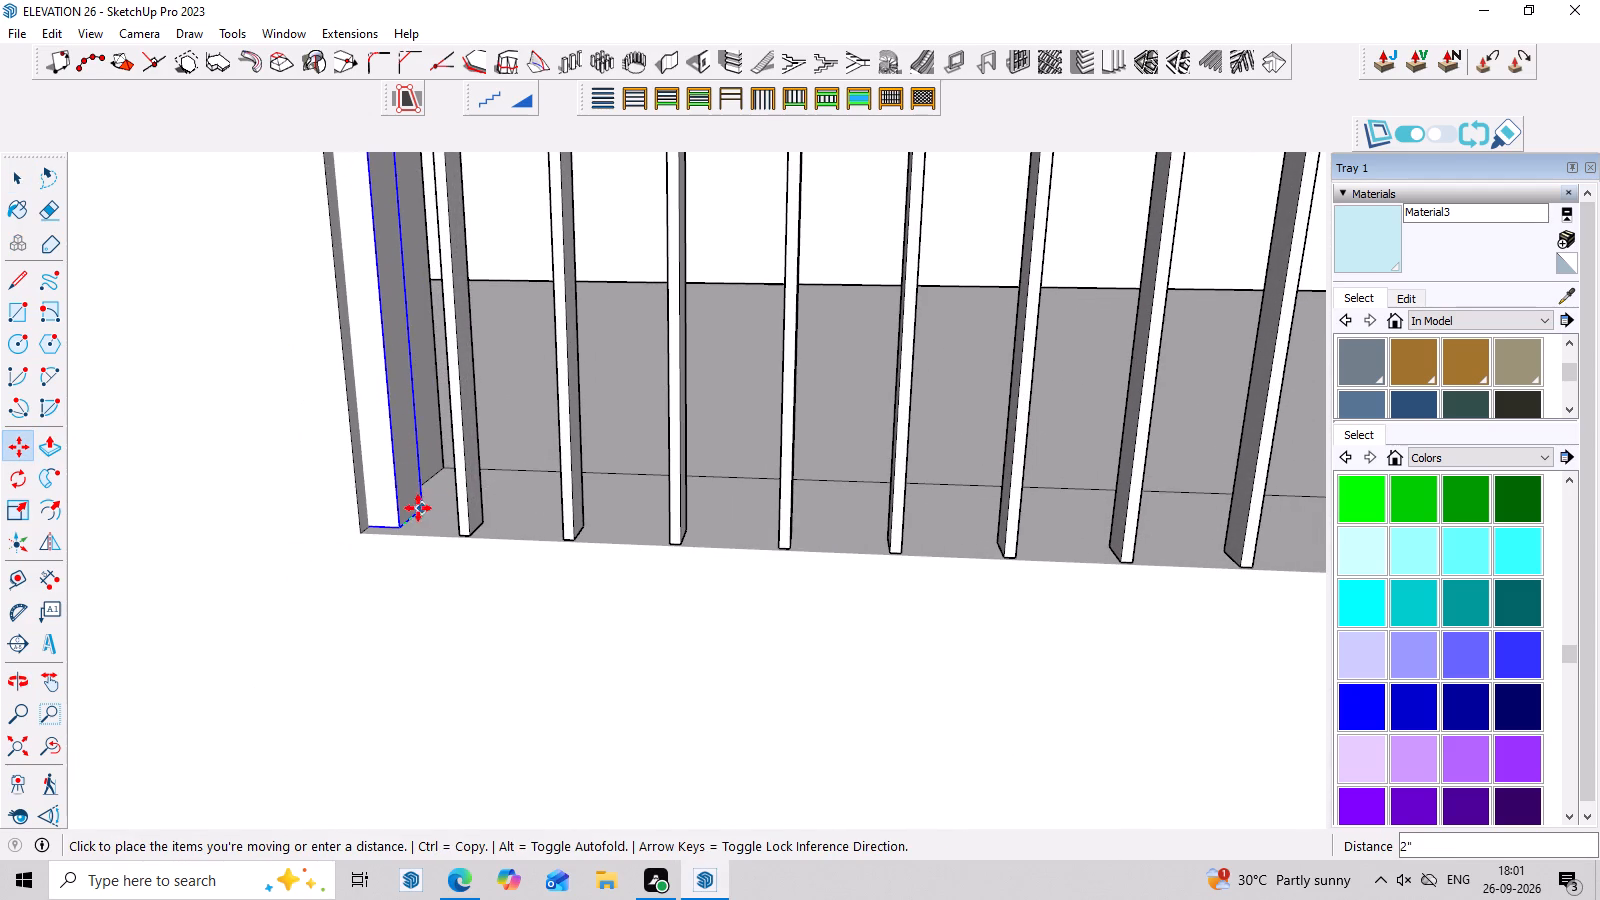
pyautogui.click(420, 513)
# Adjust the same end post's position along the parapet so it sits at the end of the opening.
pyautogui.scroll(3, 371, 538)
pyautogui.click(373, 520)
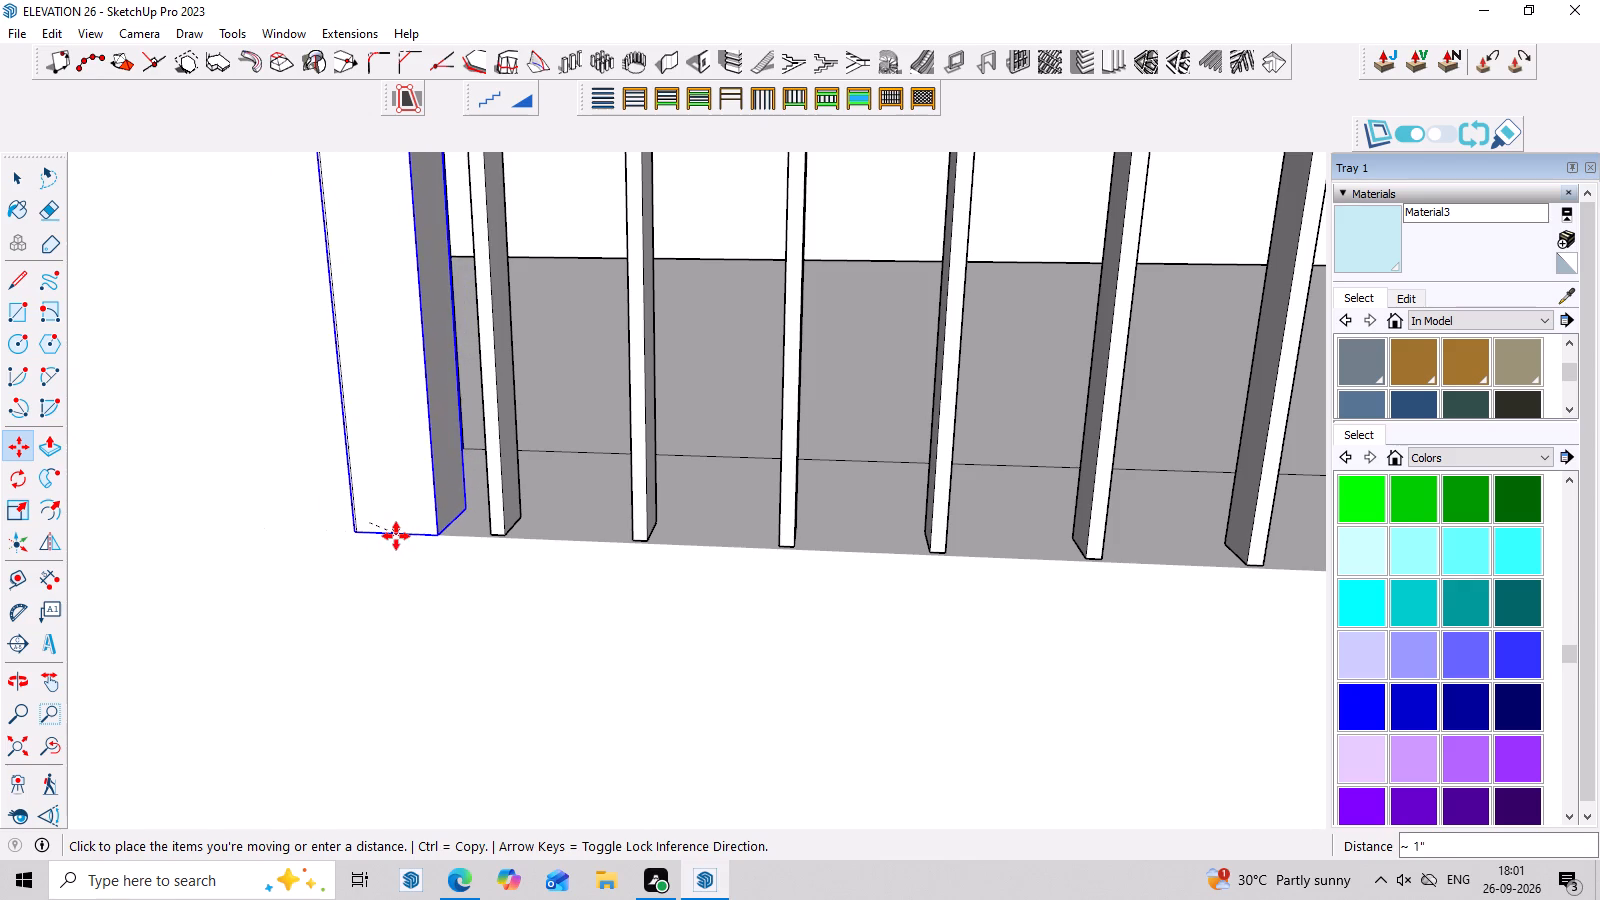
pyautogui.click(406, 537)
pyautogui.scroll(3, 382, 538)
pyautogui.click(358, 526)
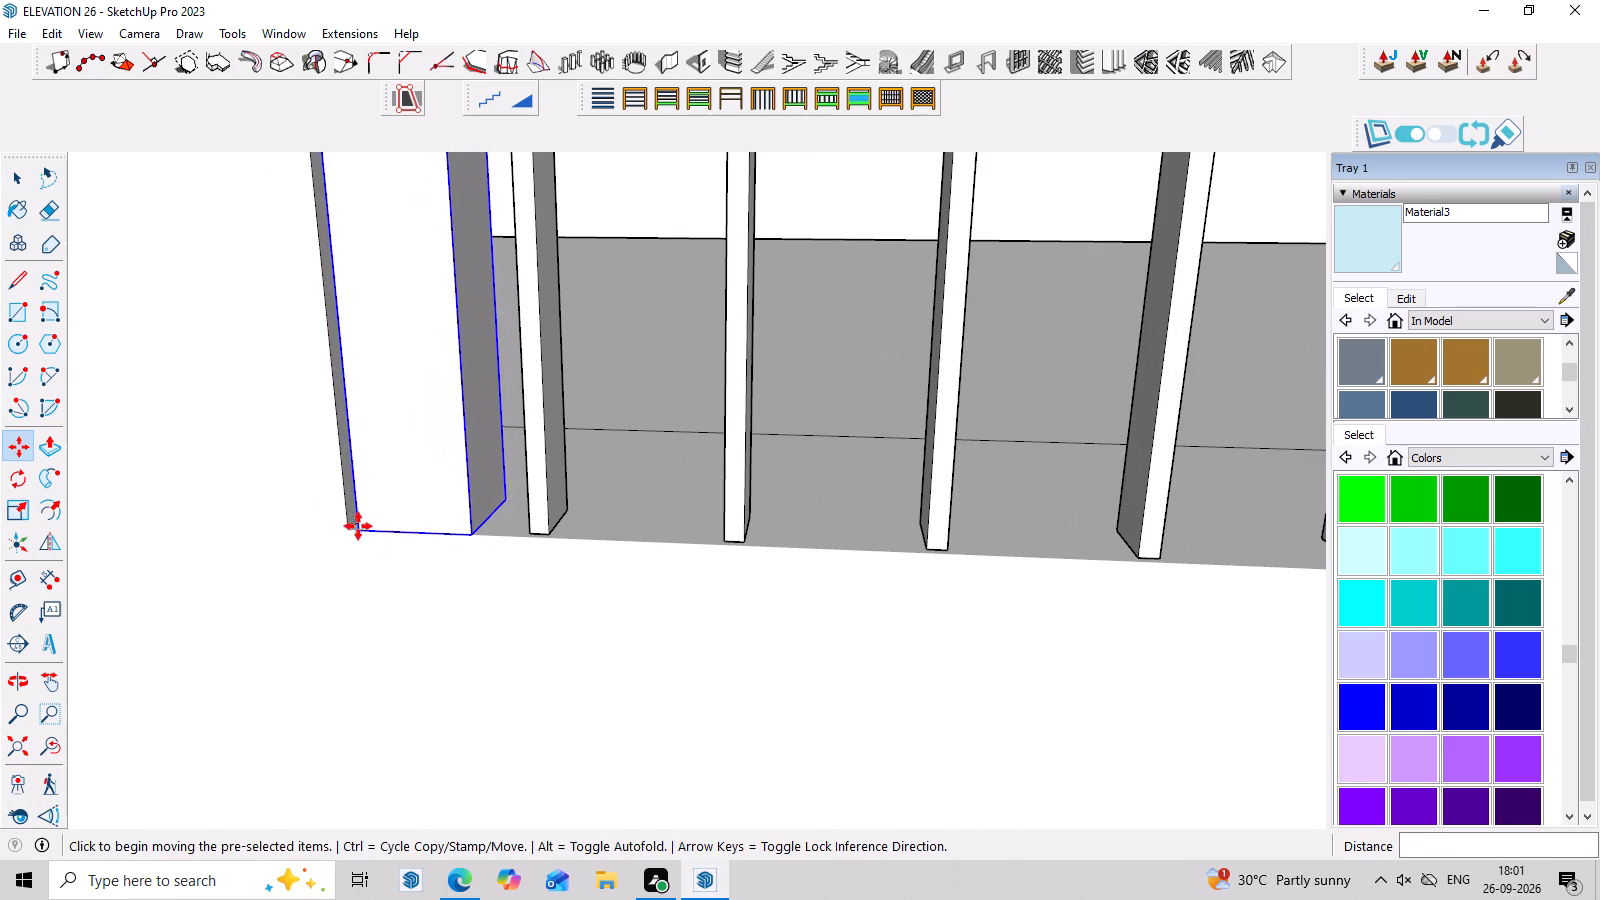
pyautogui.click(349, 526)
# Delete the intermediate post at the middle of the railing.
pyautogui.scroll(-15, 398, 537)
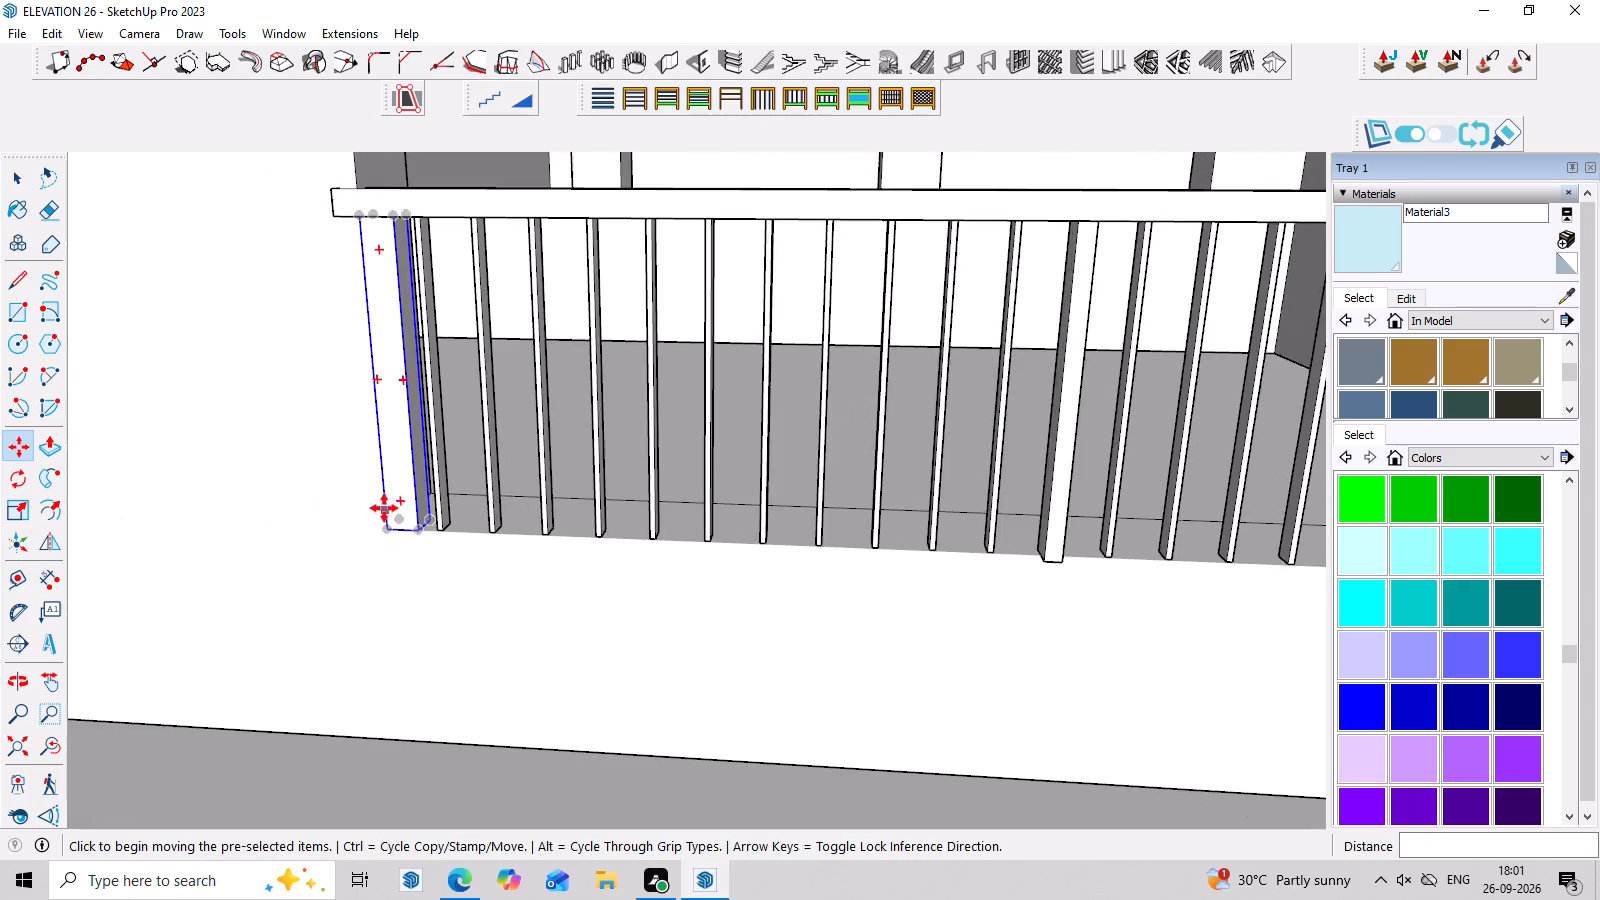
pyautogui.scroll(-6, 384, 508)
pyautogui.moveTo(1032, 545); pyautogui.dragTo(1046, 487, button='middle')
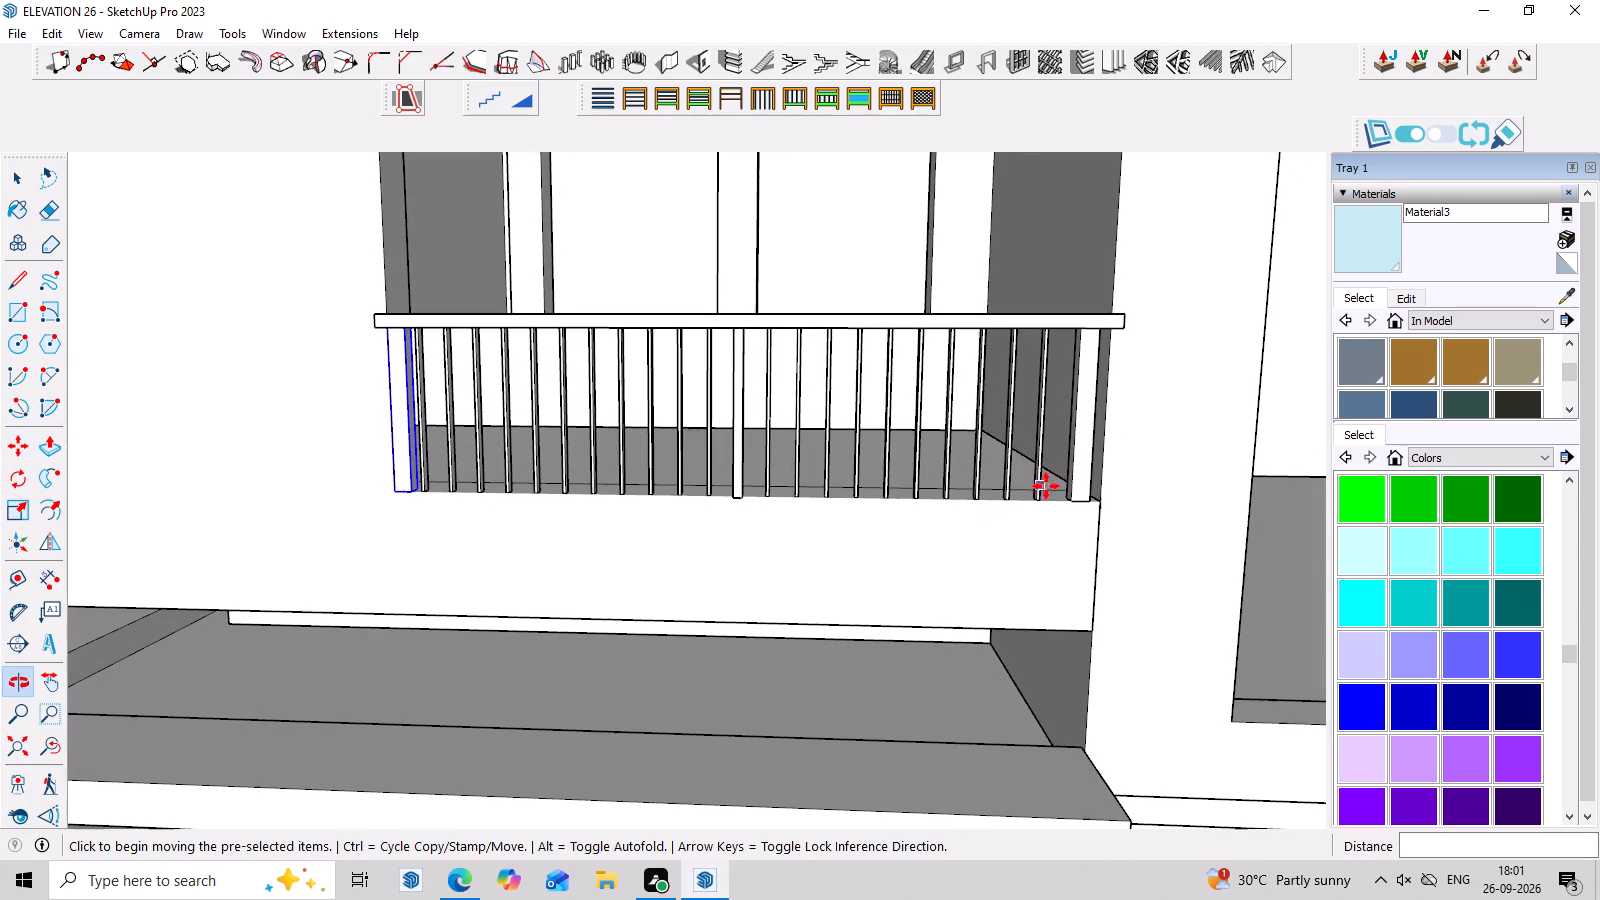
pyautogui.press('space')
pyautogui.click(732, 415)
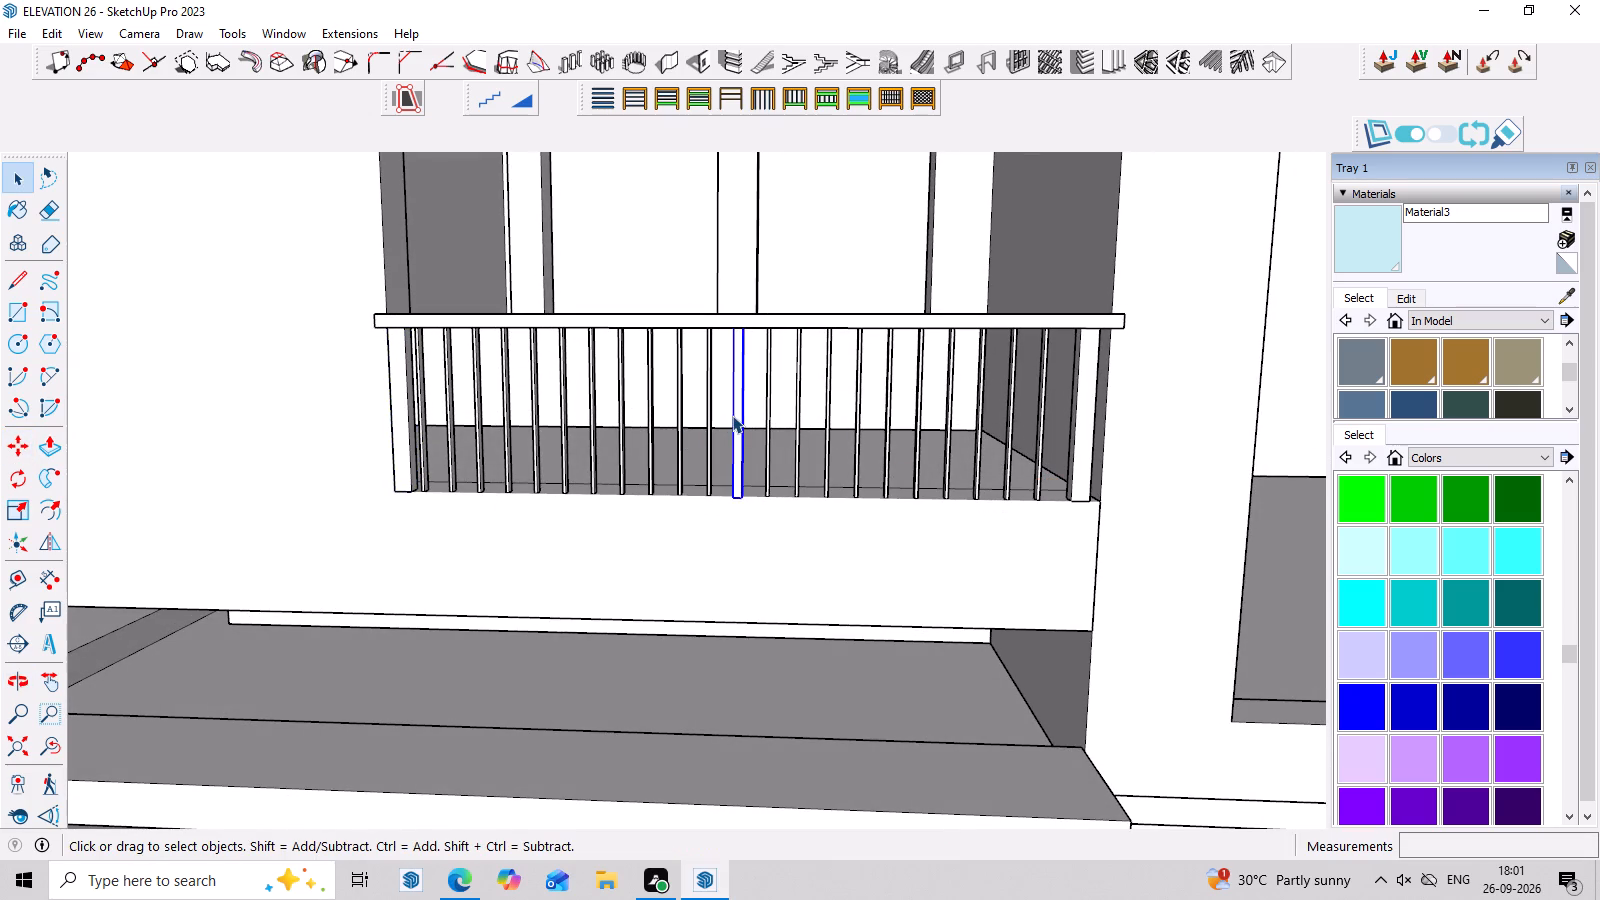
pyautogui.press('Delete')
# Select the balusters, both end posts and the handrail, and scale them uniformly by 0.98 from the upper corner beside the solid parapet.
pyautogui.scroll(-3, 797, 467)
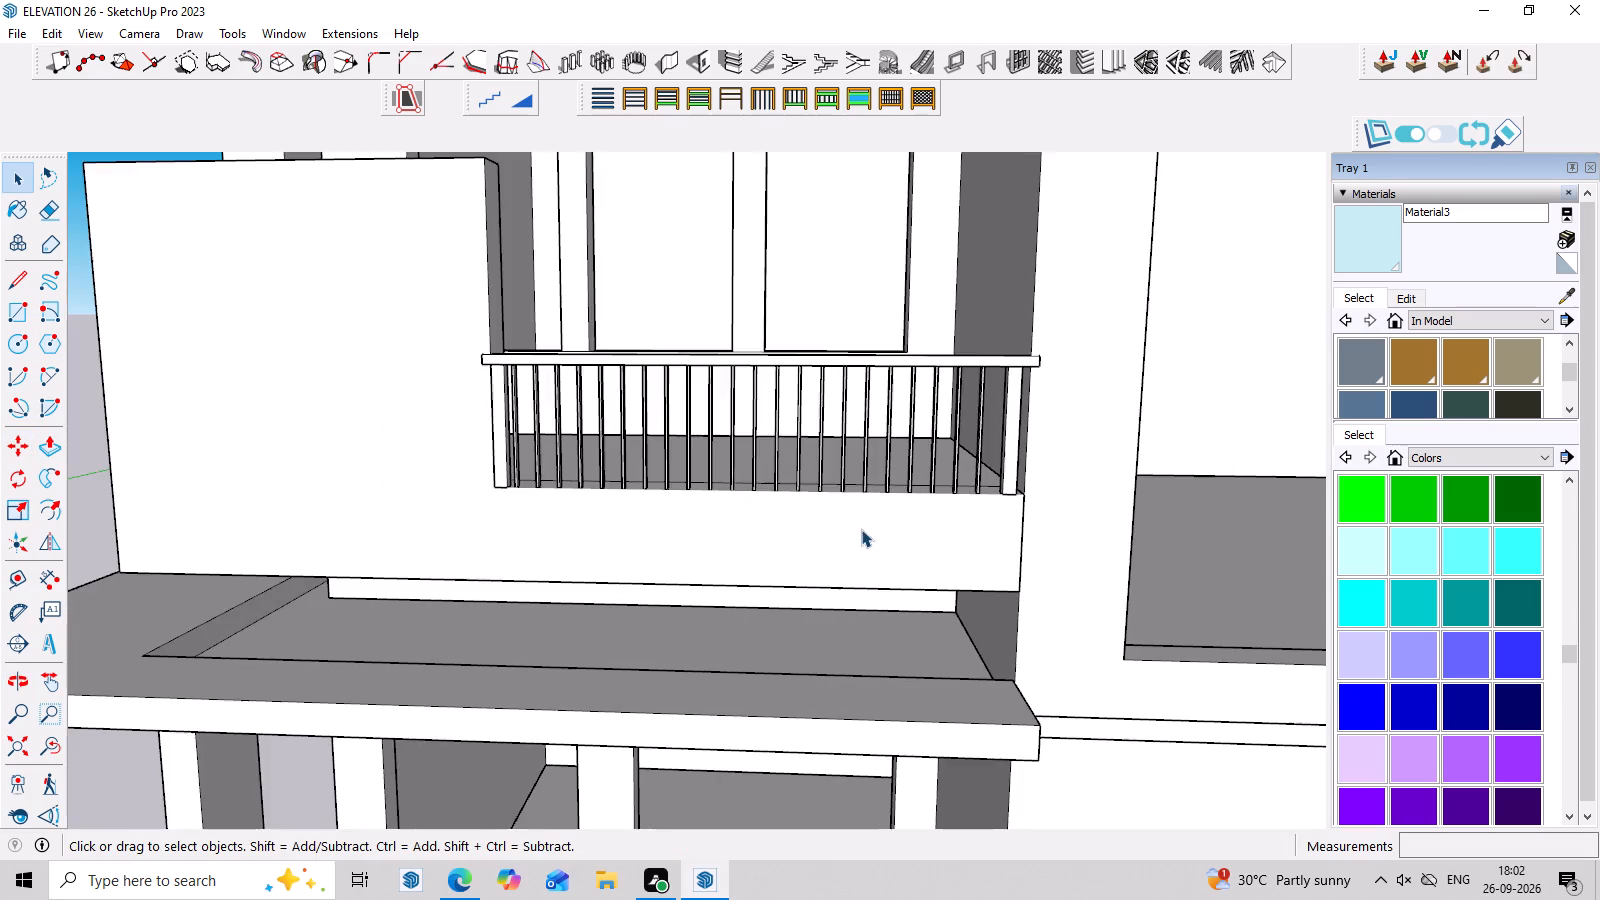
pyautogui.scroll(-3, 861, 529)
pyautogui.moveTo(876, 525); pyautogui.dragTo(801, 514, button='middle')
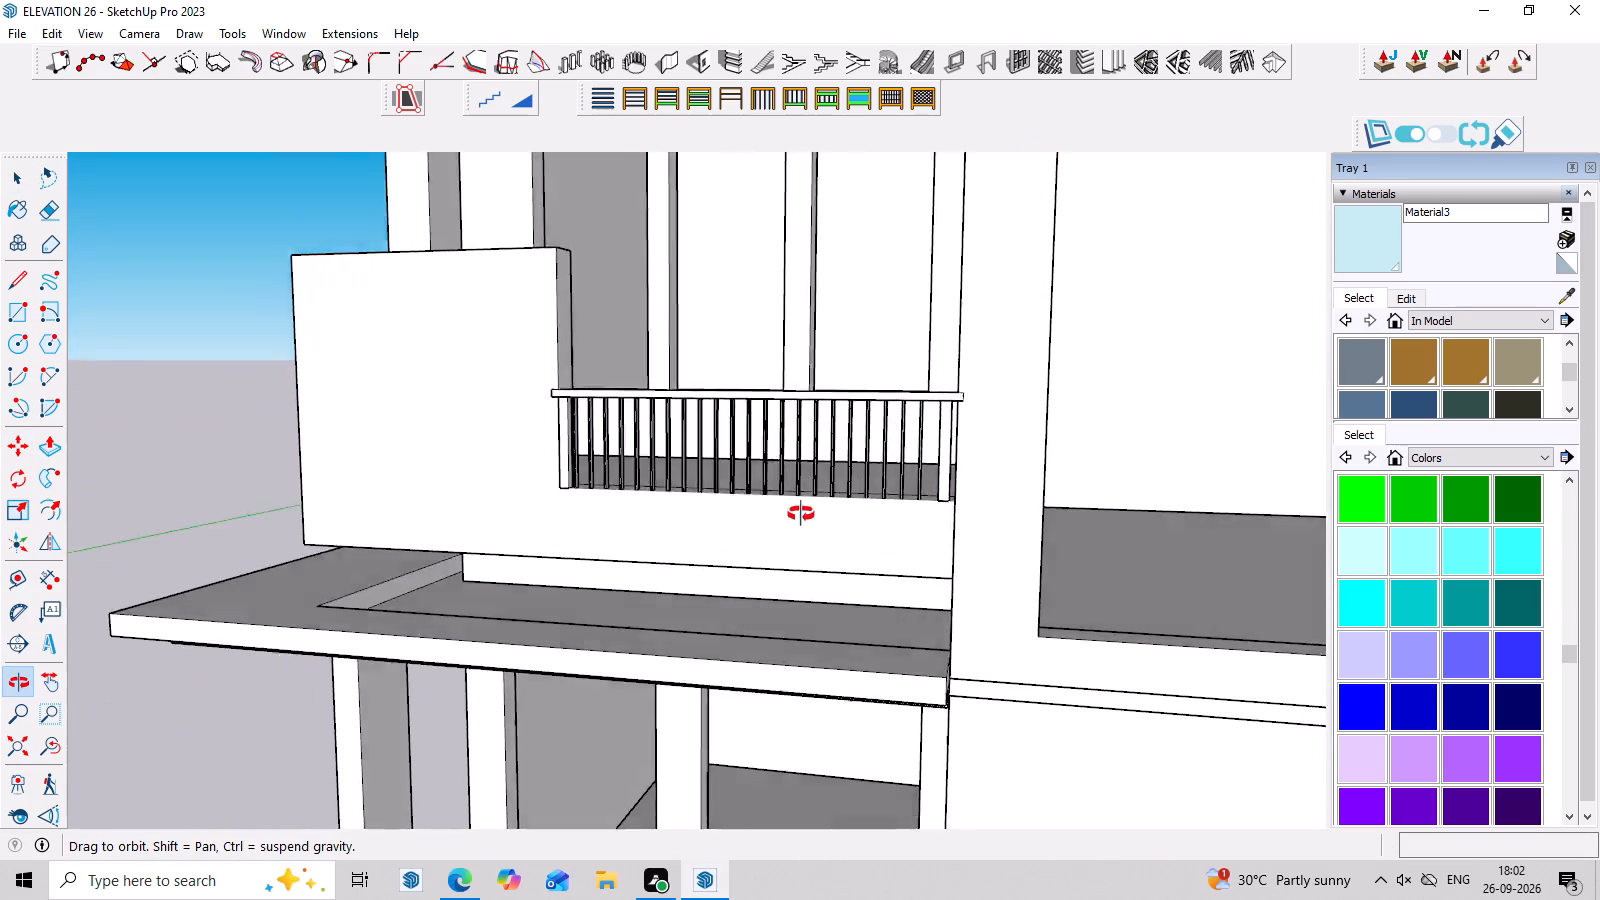
pyautogui.moveTo(801, 514); pyautogui.dragTo(801, 412, button='middle')
pyautogui.scroll(6, 966, 369)
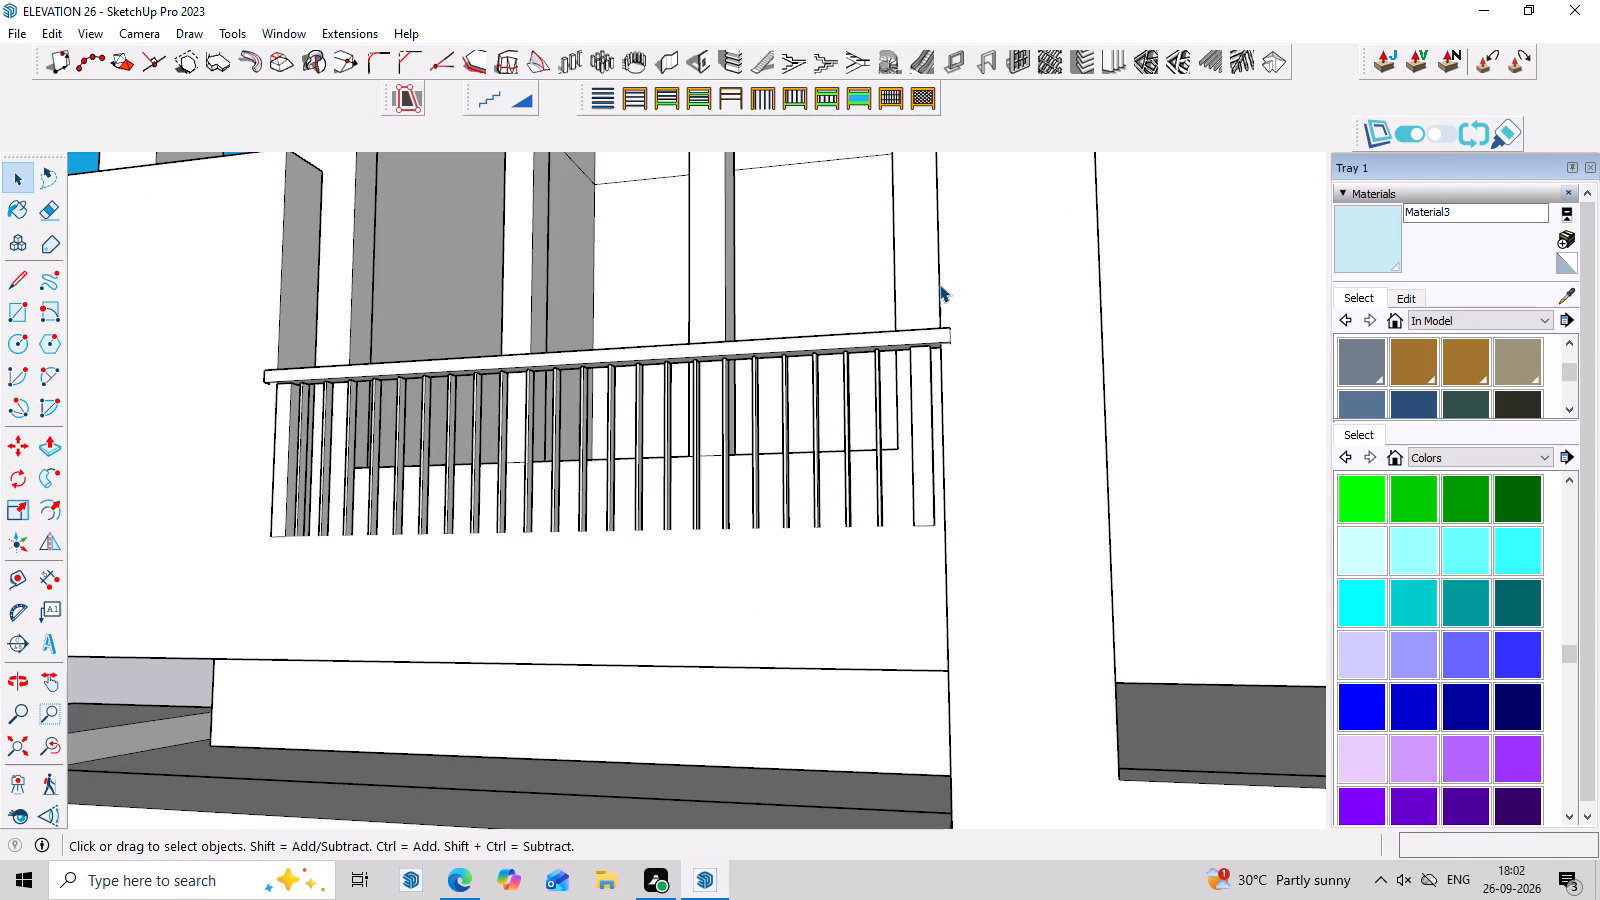
pyautogui.moveTo(931, 313); pyautogui.dragTo(977, 467, button='middle')
pyautogui.scroll(3, 939, 562)
pyautogui.scroll(-5, 951, 511)
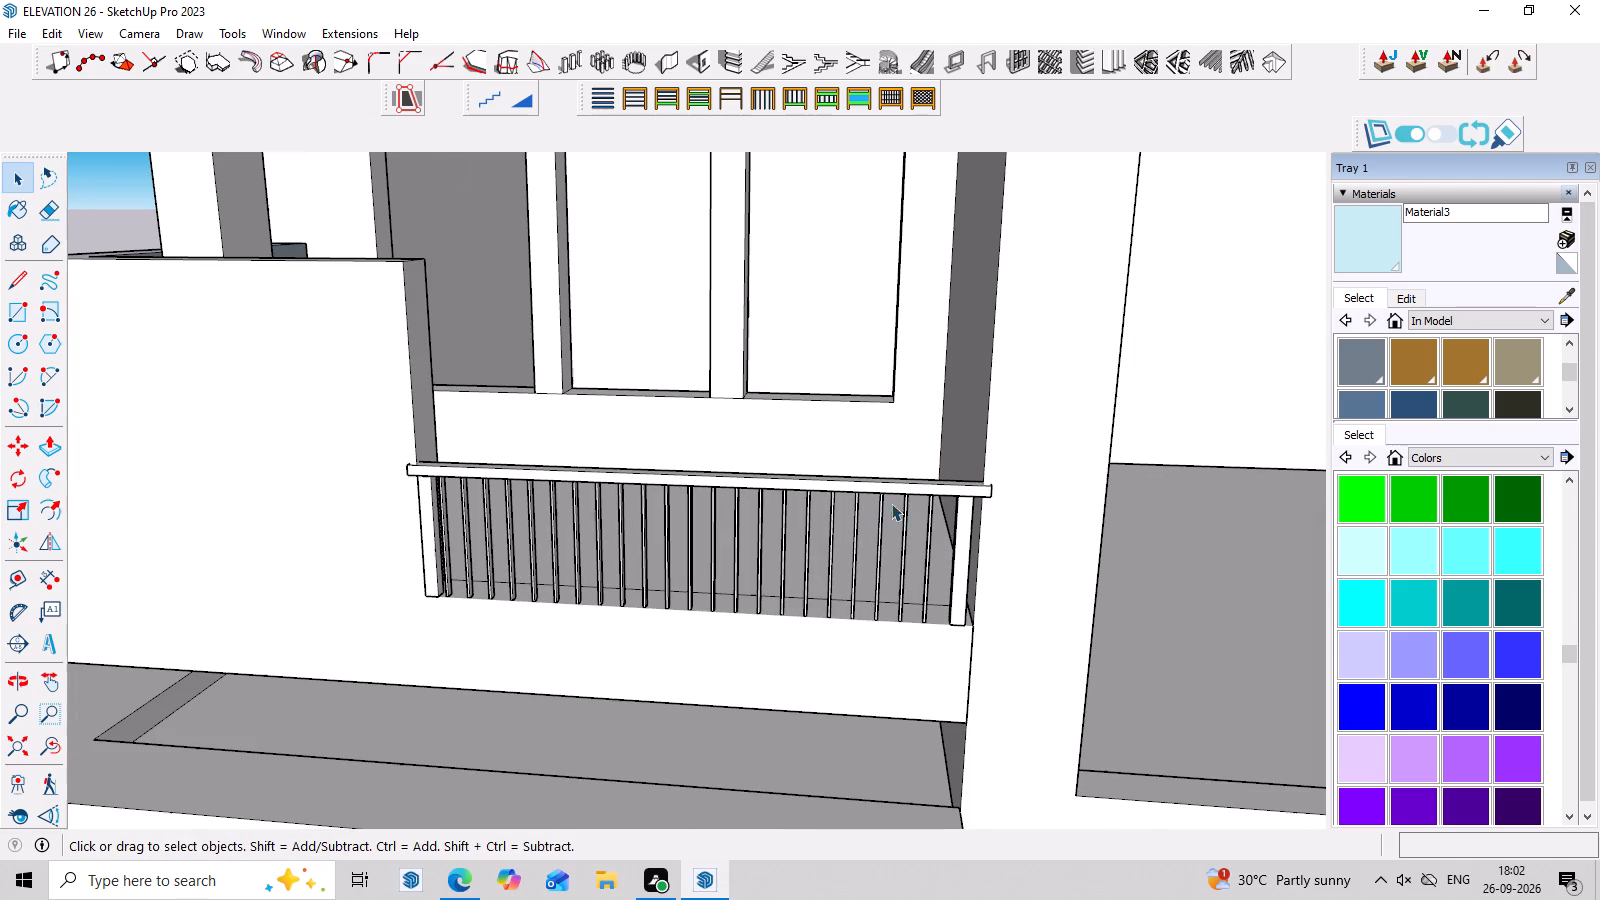
pyautogui.moveTo(955, 475); pyautogui.dragTo(887, 547)
pyautogui.click(882, 554)
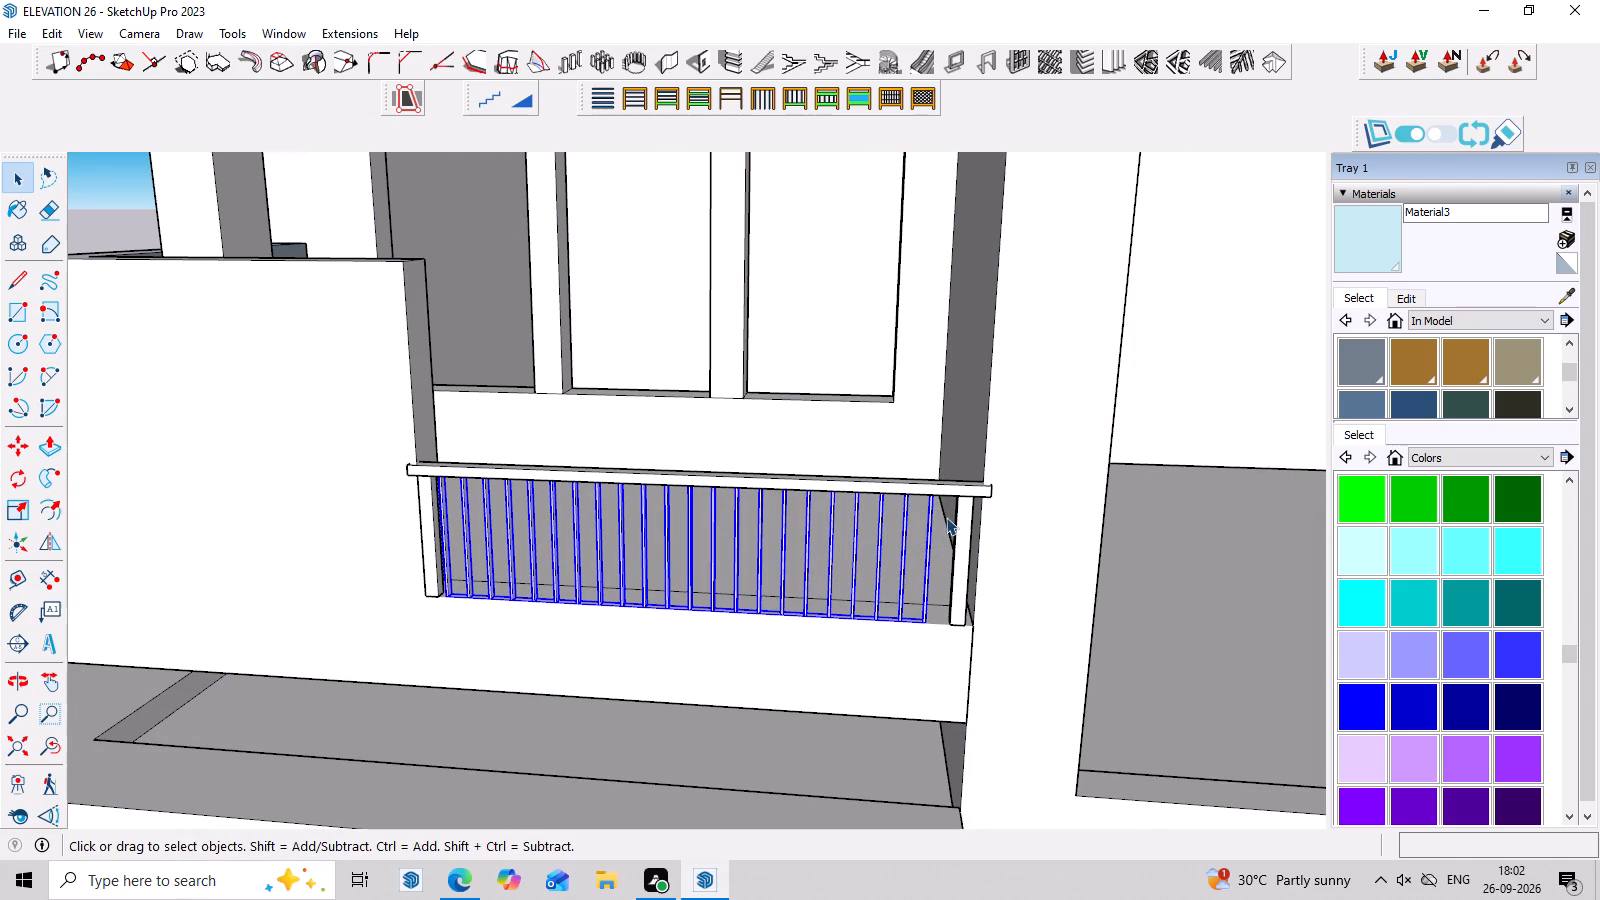
pyautogui.click(961, 517)
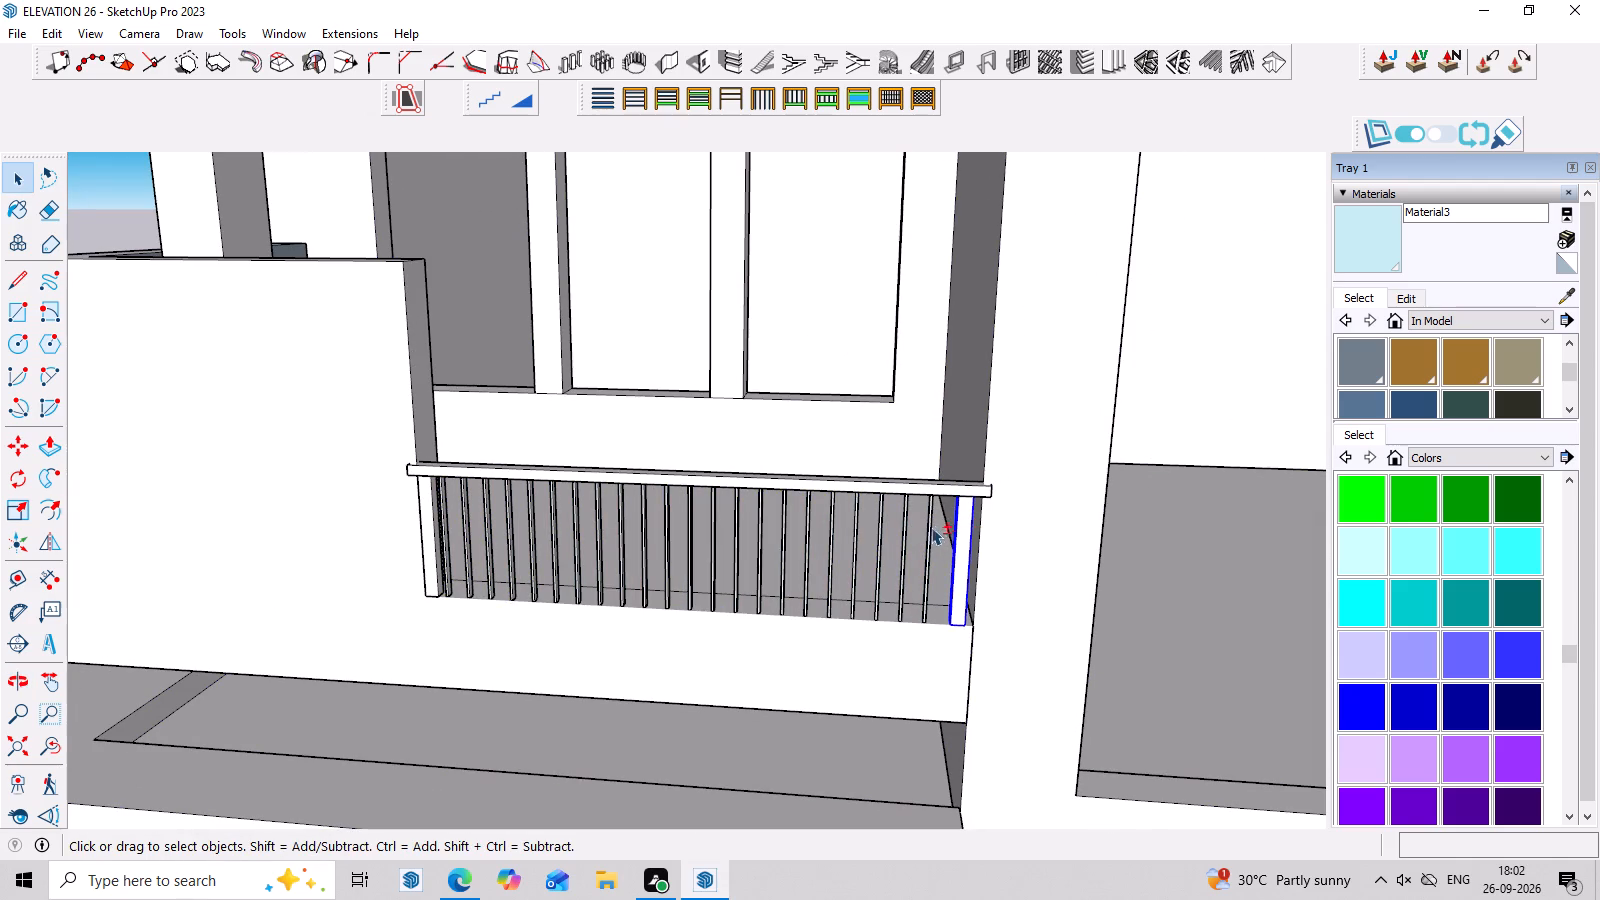
pyautogui.keyDown('shift'); pyautogui.click(929, 529); pyautogui.keyUp('shift')
pyautogui.keyDown('shift'); pyautogui.click(929, 486); pyautogui.keyUp('shift')
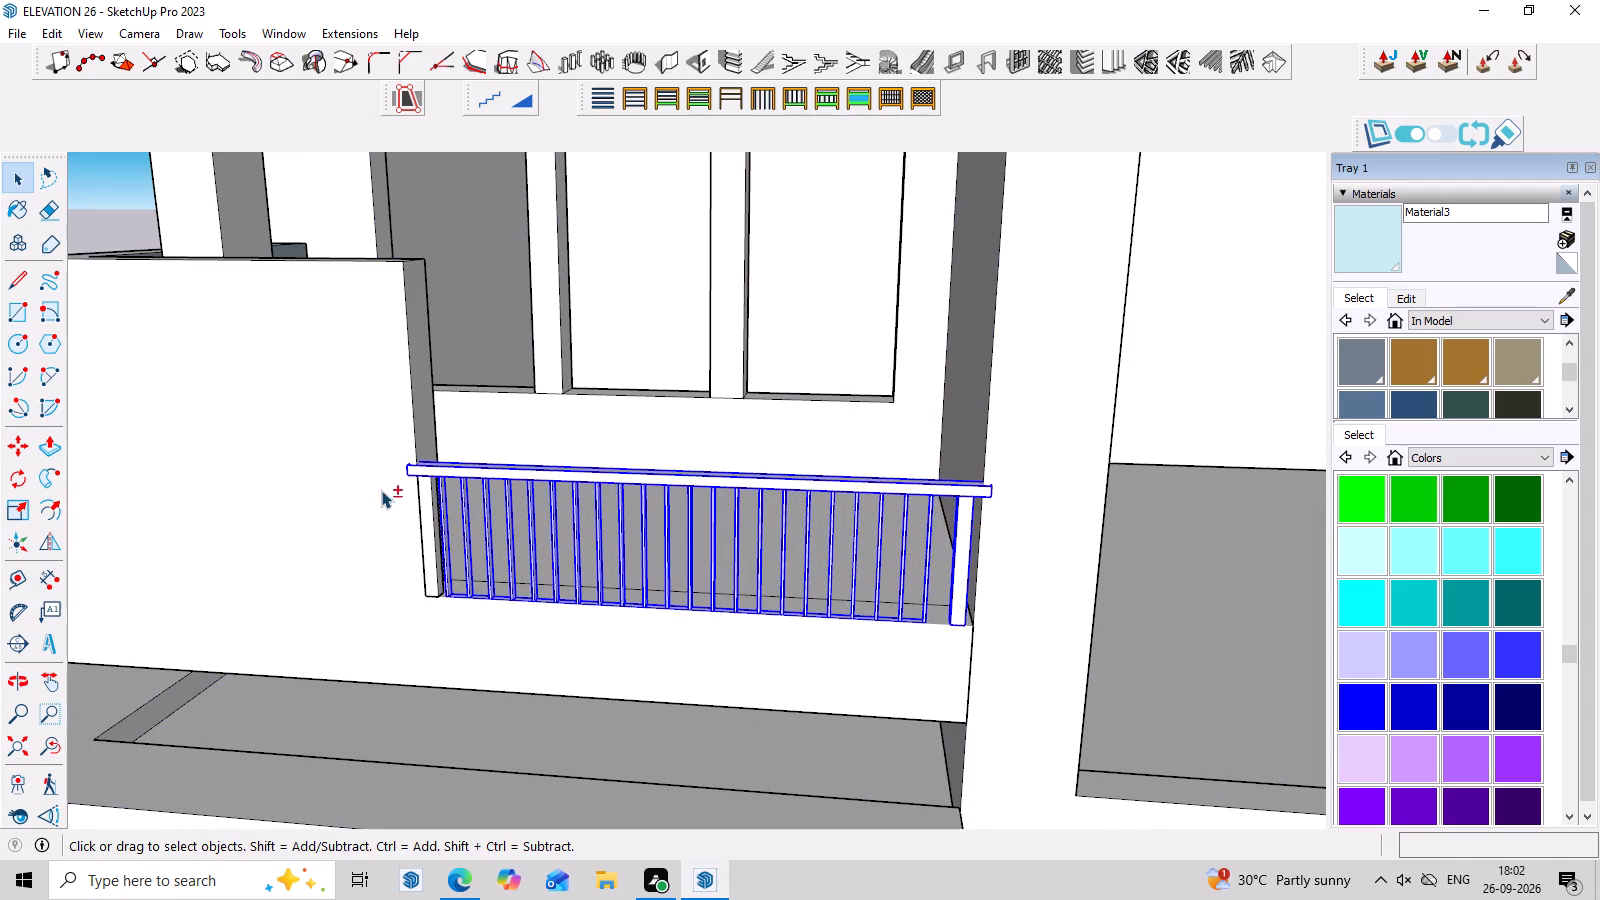
pyautogui.keyDown('shift'); pyautogui.scroll(2, 419, 482); pyautogui.keyUp('shift')
pyautogui.keyDown('shift'); pyautogui.click(431, 494); pyautogui.keyUp('shift')
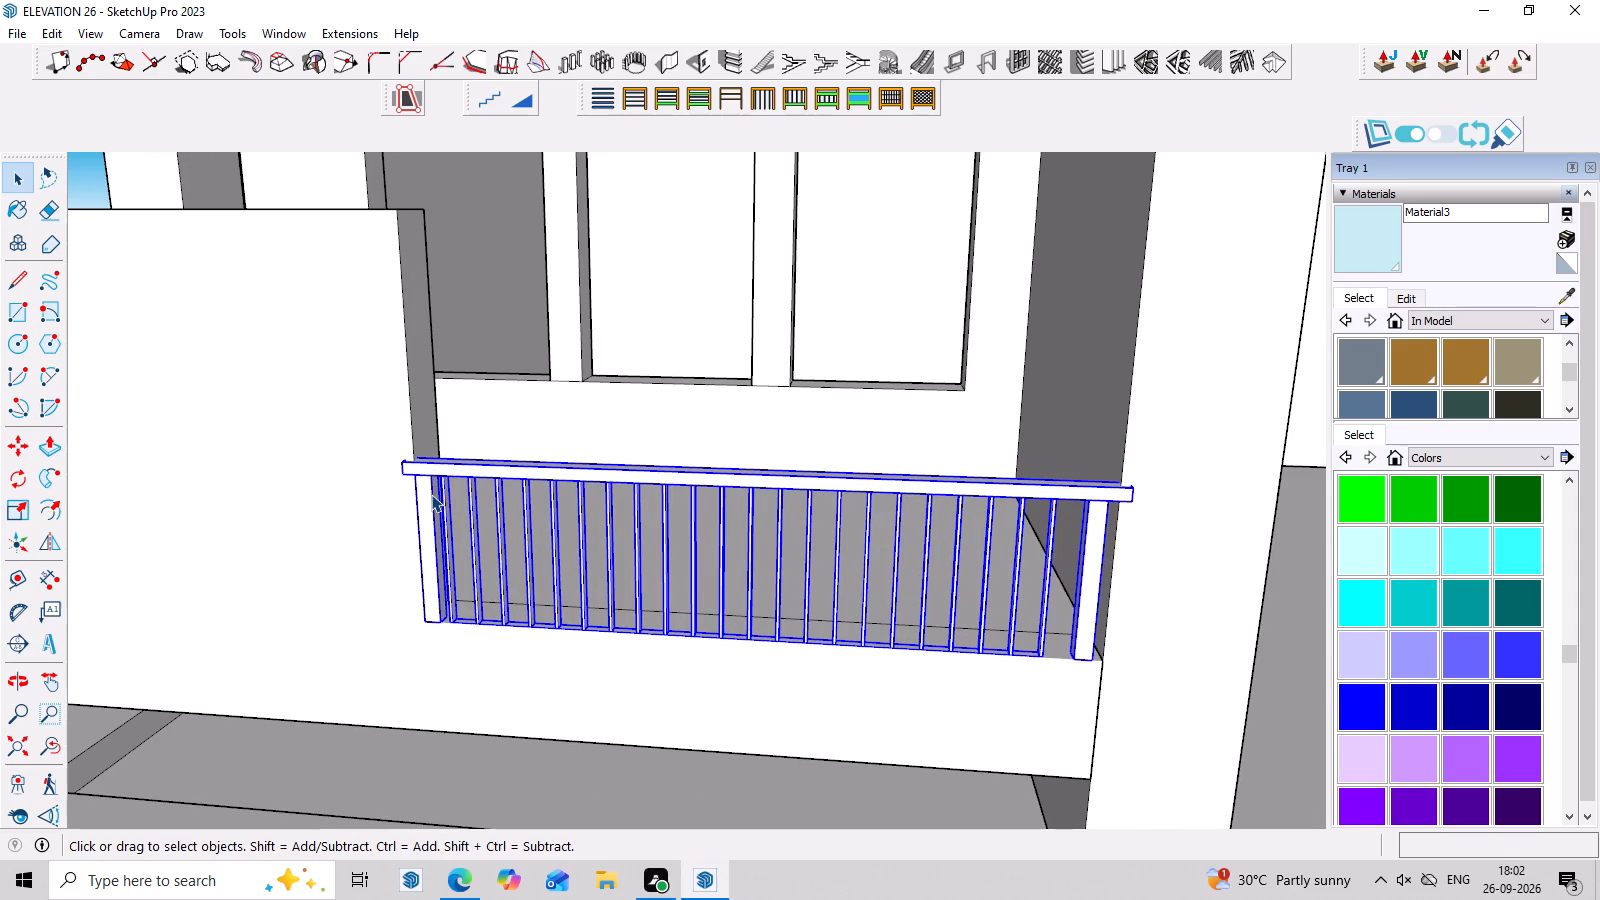
pyautogui.press('s')
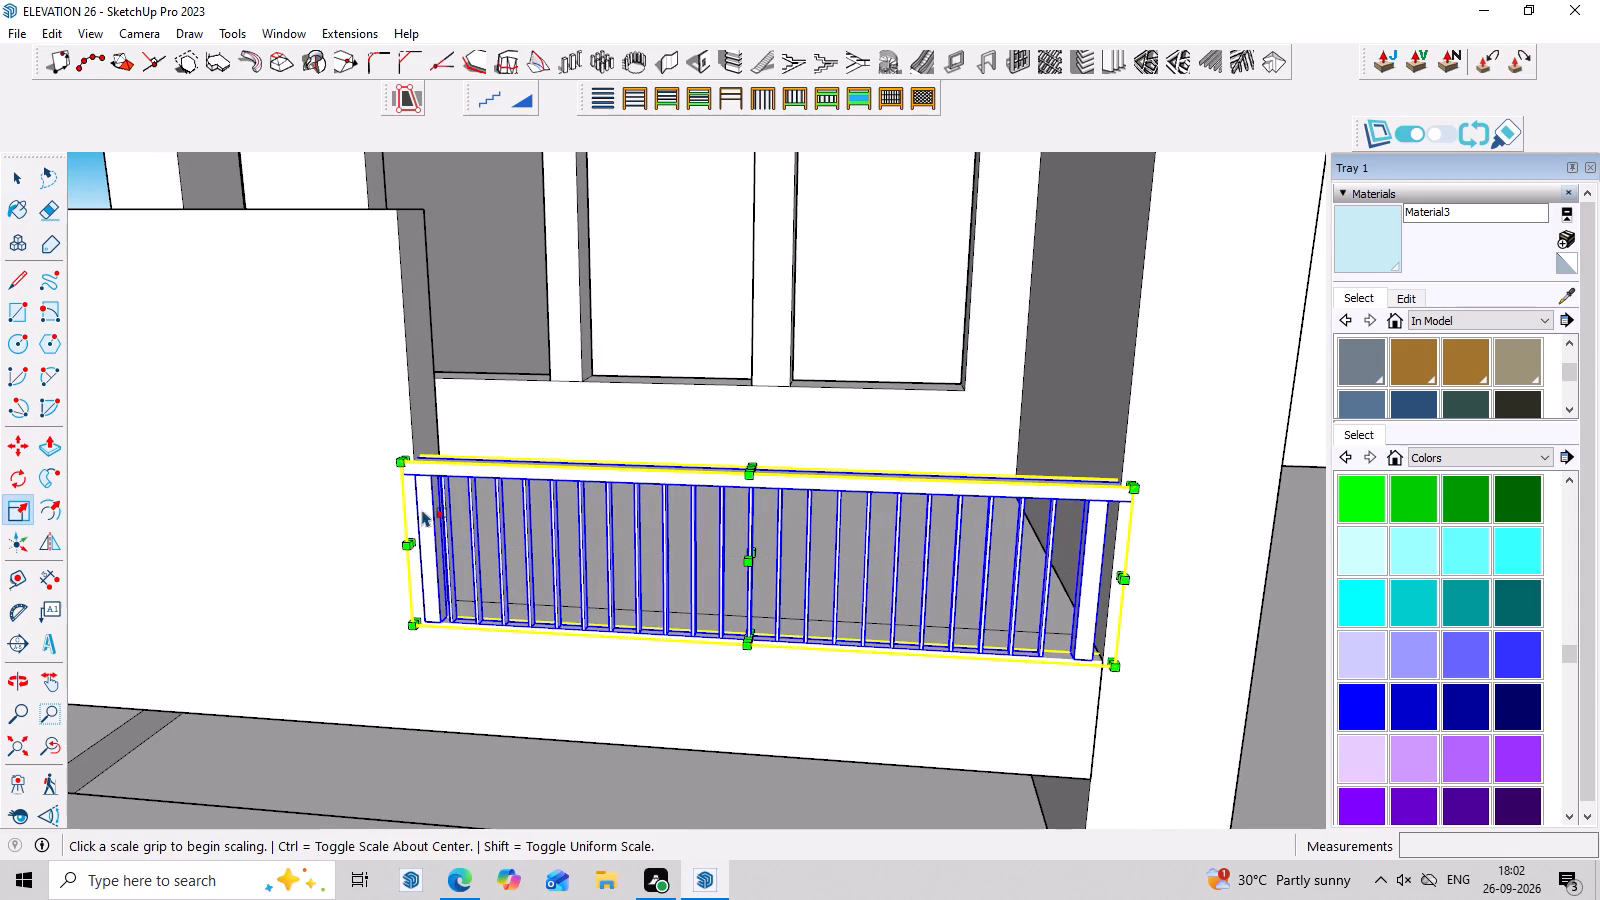
pyautogui.click(409, 466)
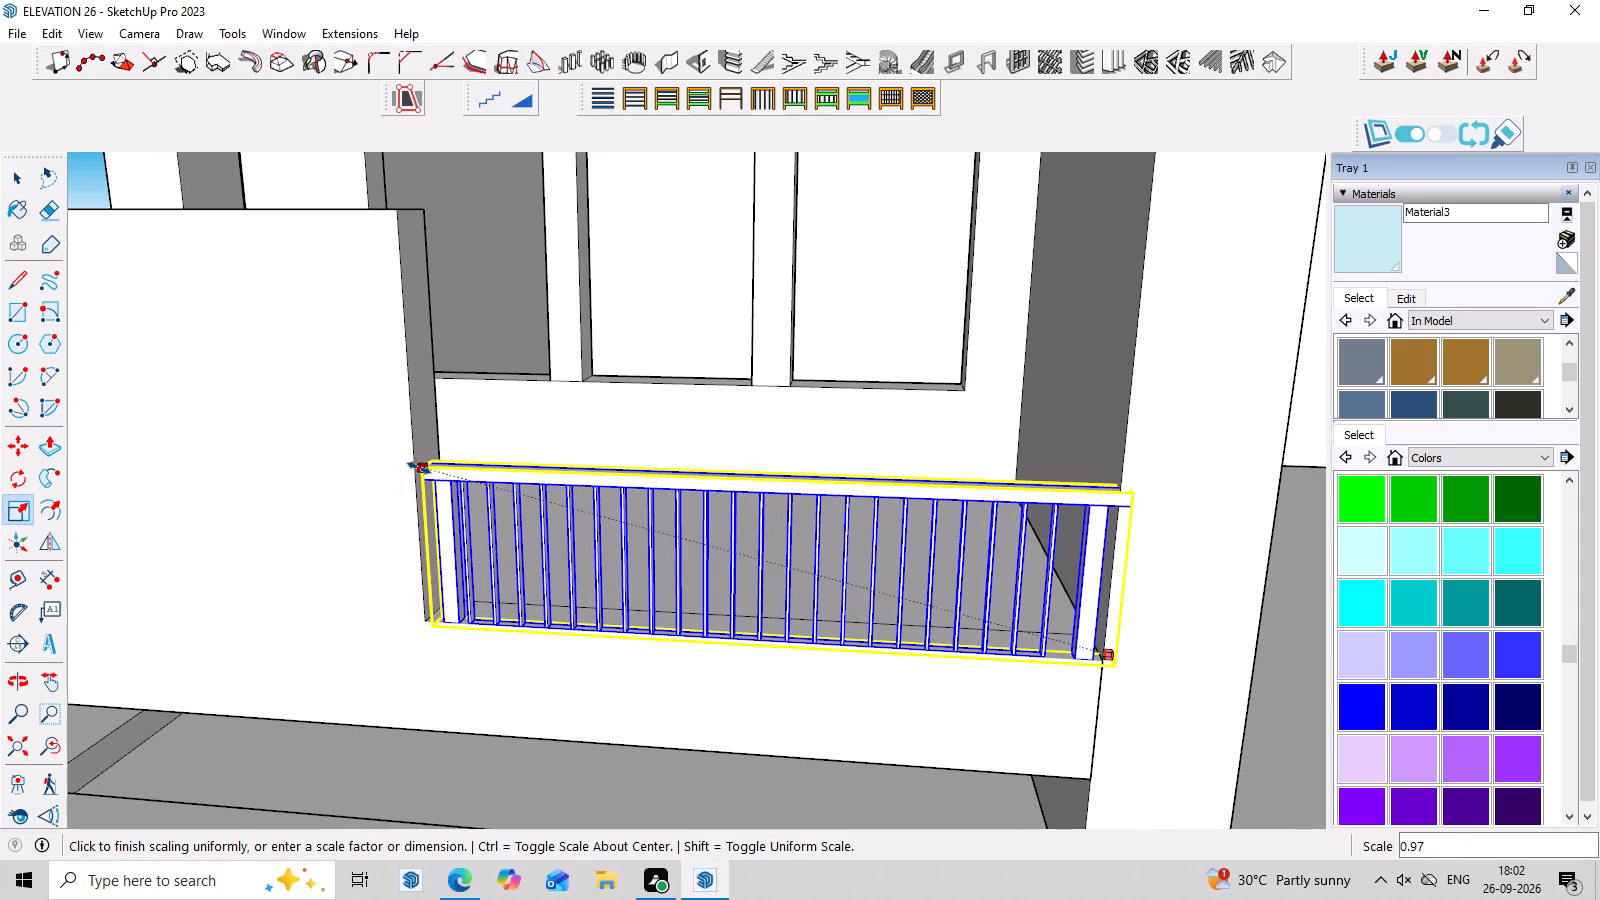
pyautogui.scroll(4, 419, 468)
pyautogui.click(412, 468)
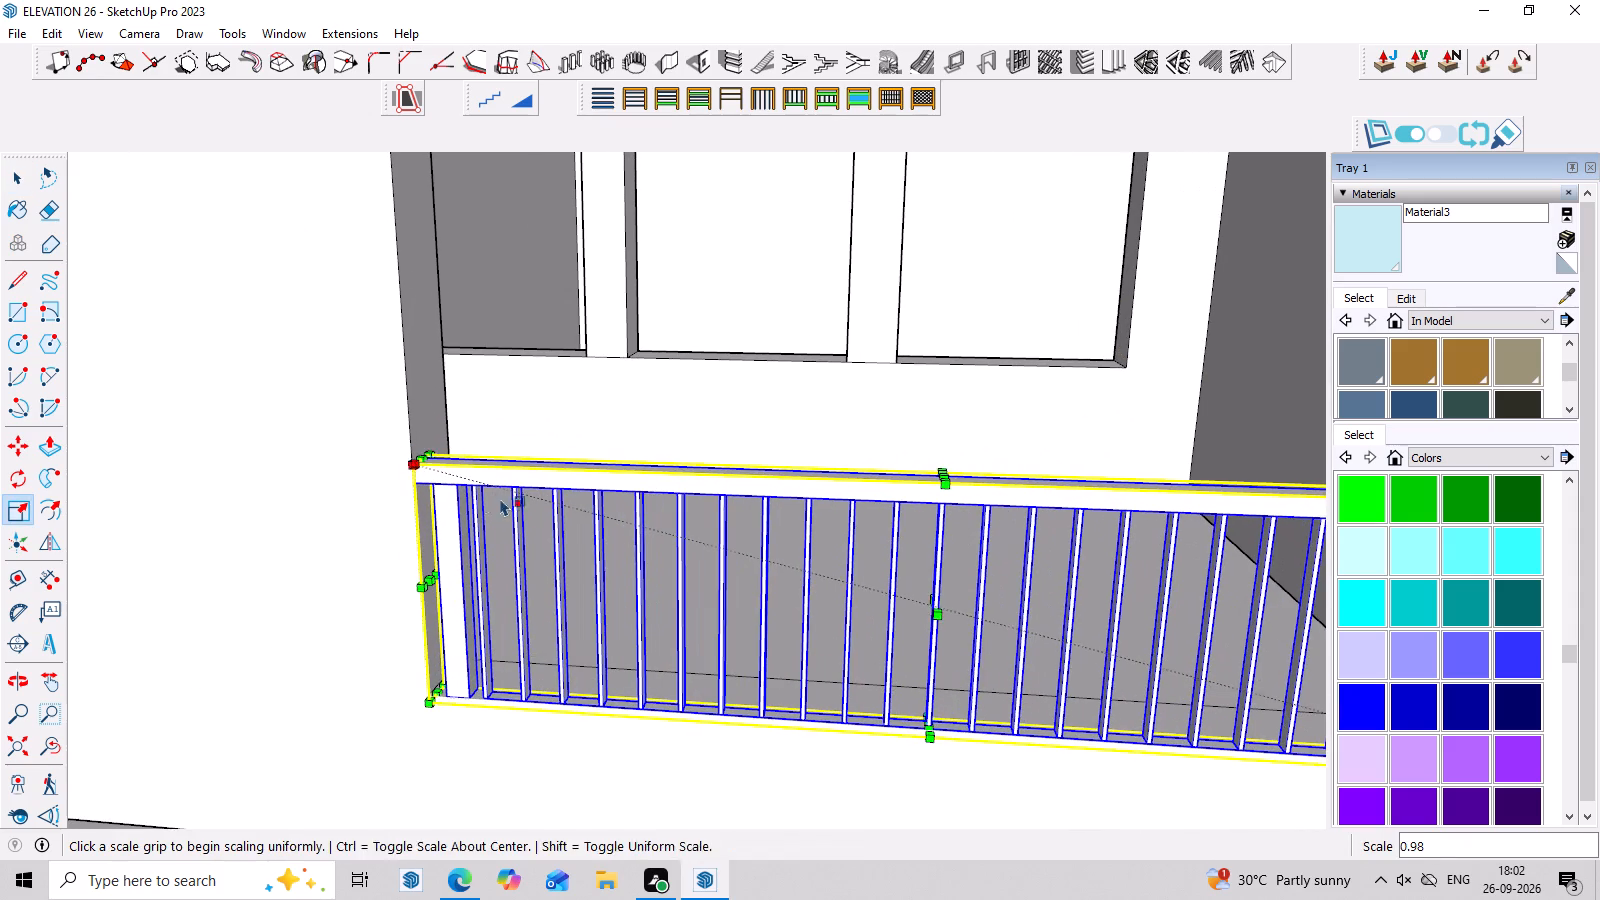
# Scale the selected railing uniformly by 0.98 from its upper corner beside the house column.
pyautogui.scroll(-6, 521, 503)
pyautogui.scroll(2, 1074, 496)
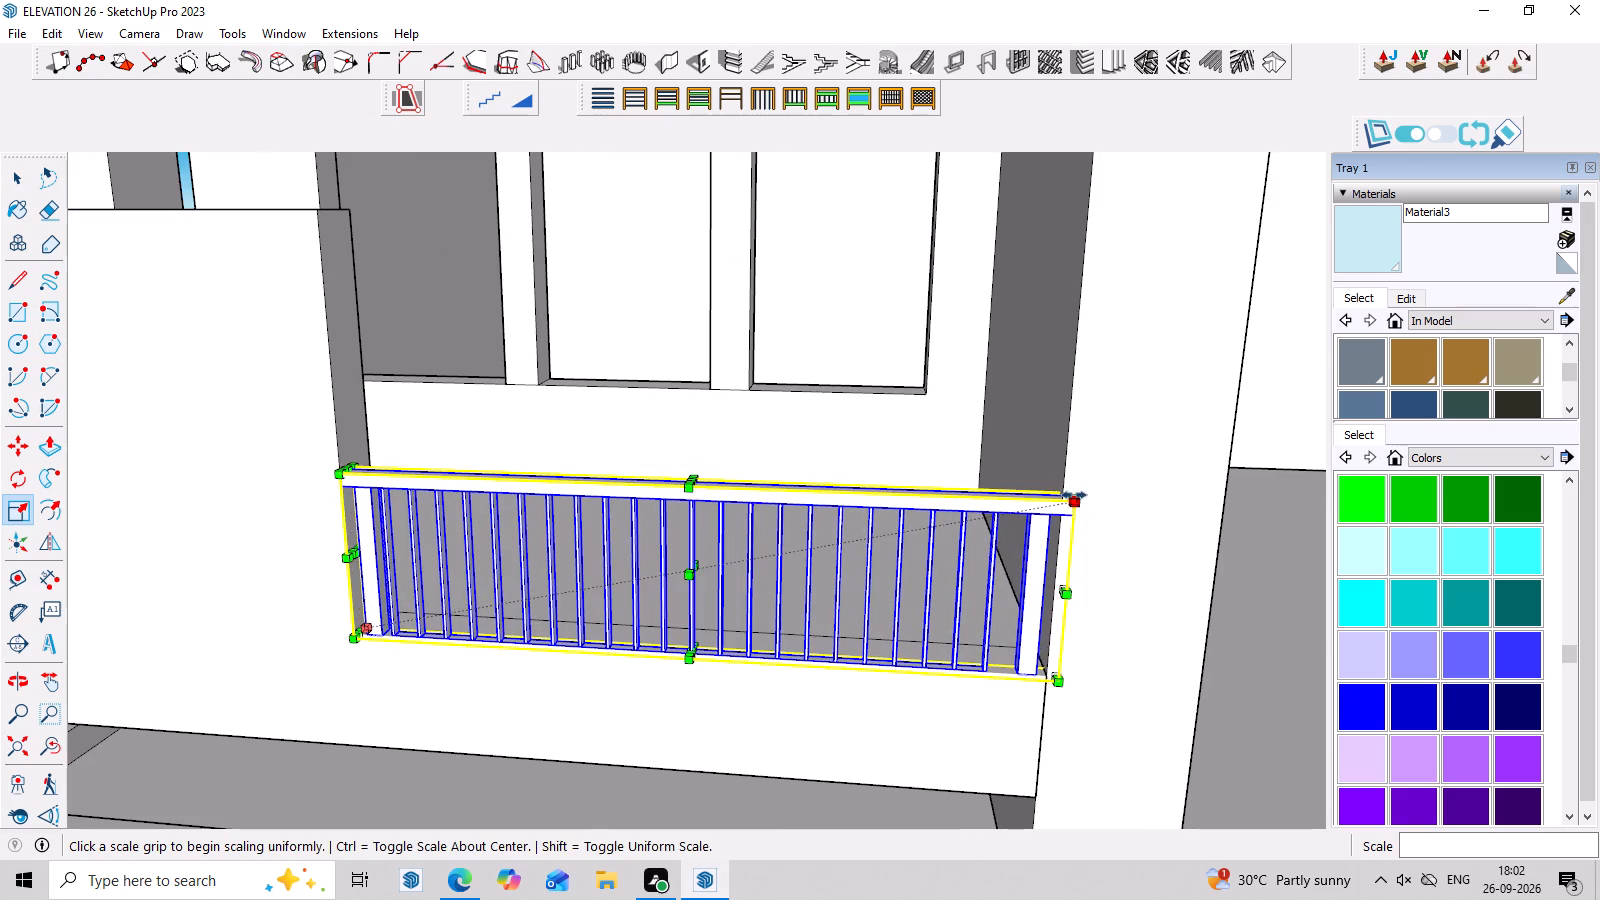
pyautogui.click(1077, 501)
pyautogui.click(1058, 497)
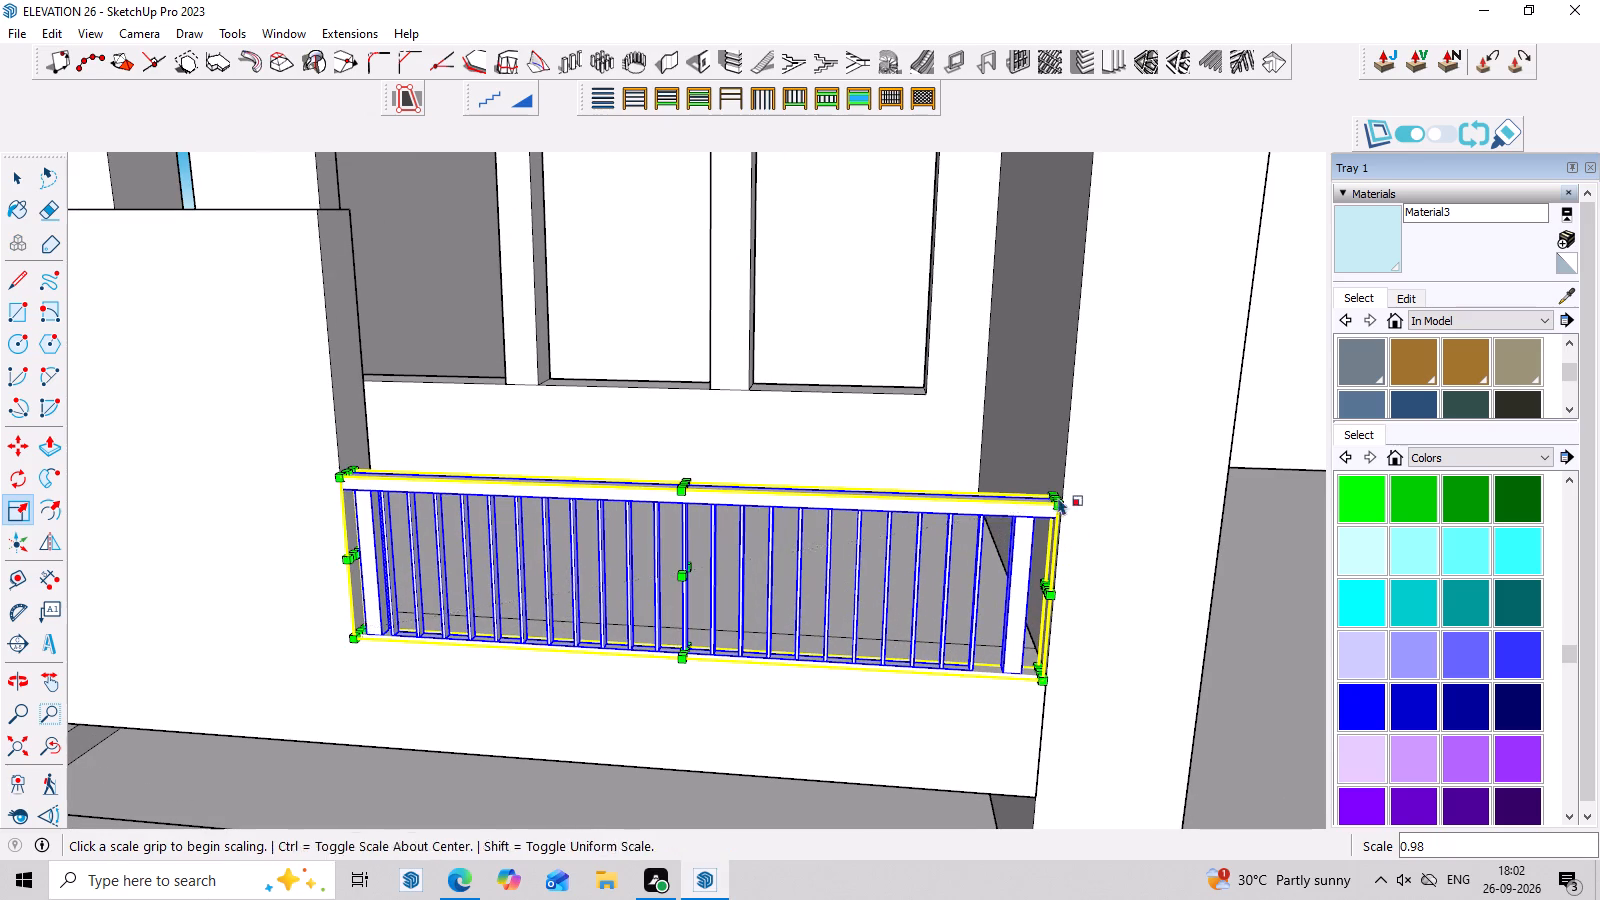
# Scale the balcony railing vertically from its top edge to nearly double its height, and clear the selection.
pyautogui.click(681, 488)
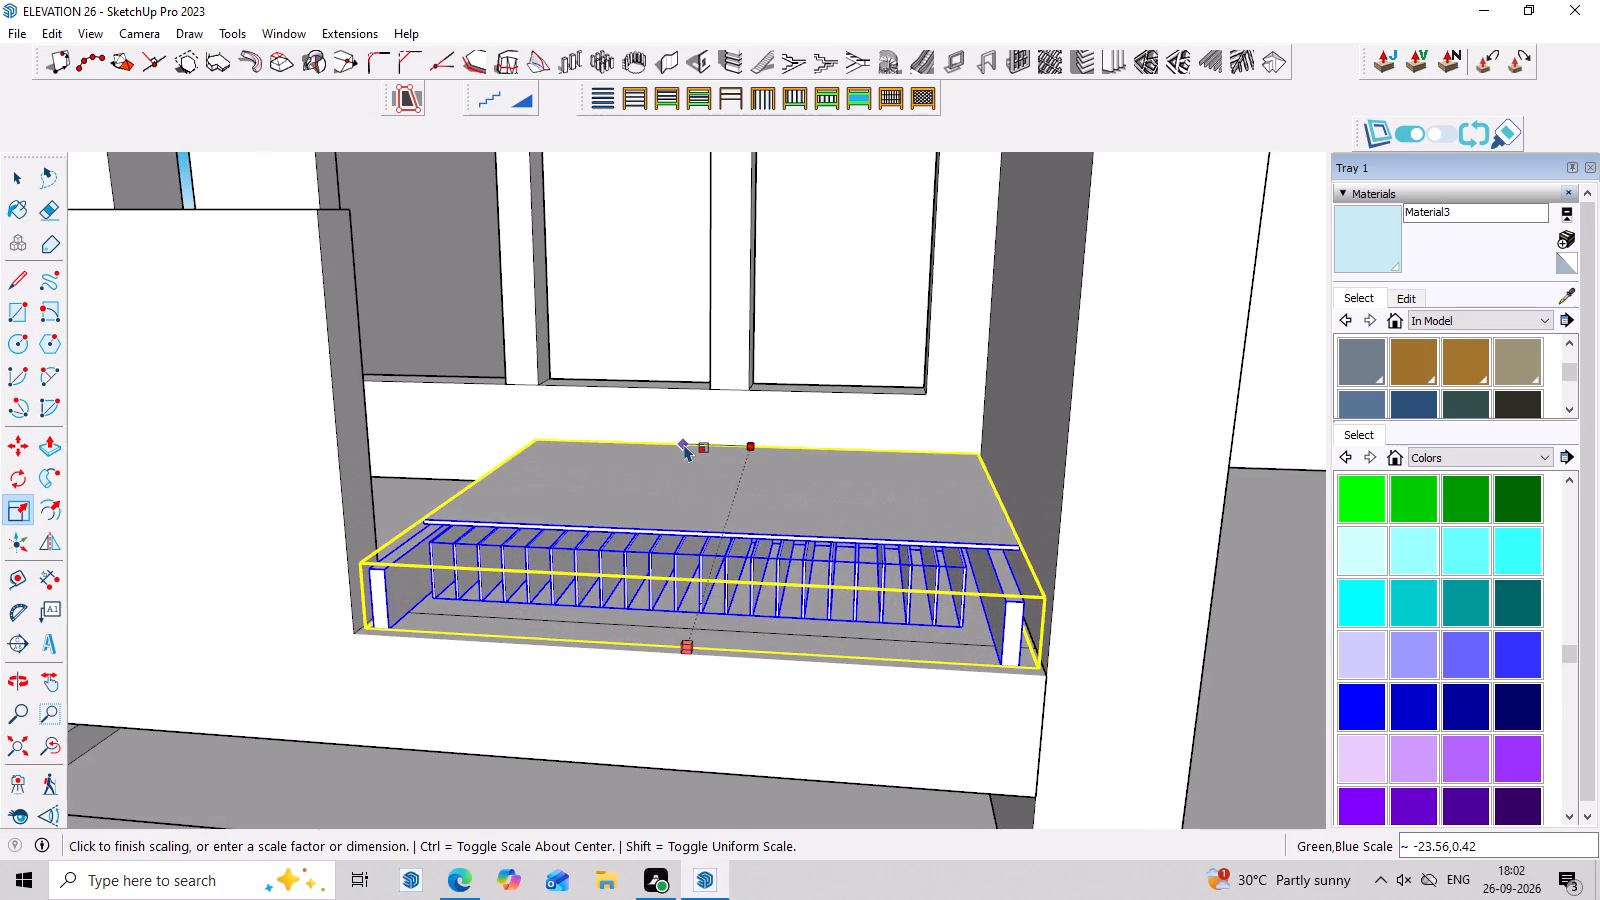
pyautogui.press('Escape')
pyautogui.scroll(3, 699, 463)
pyautogui.moveTo(696, 492); pyautogui.dragTo(686, 523, button='middle')
pyautogui.scroll(2, 678, 533)
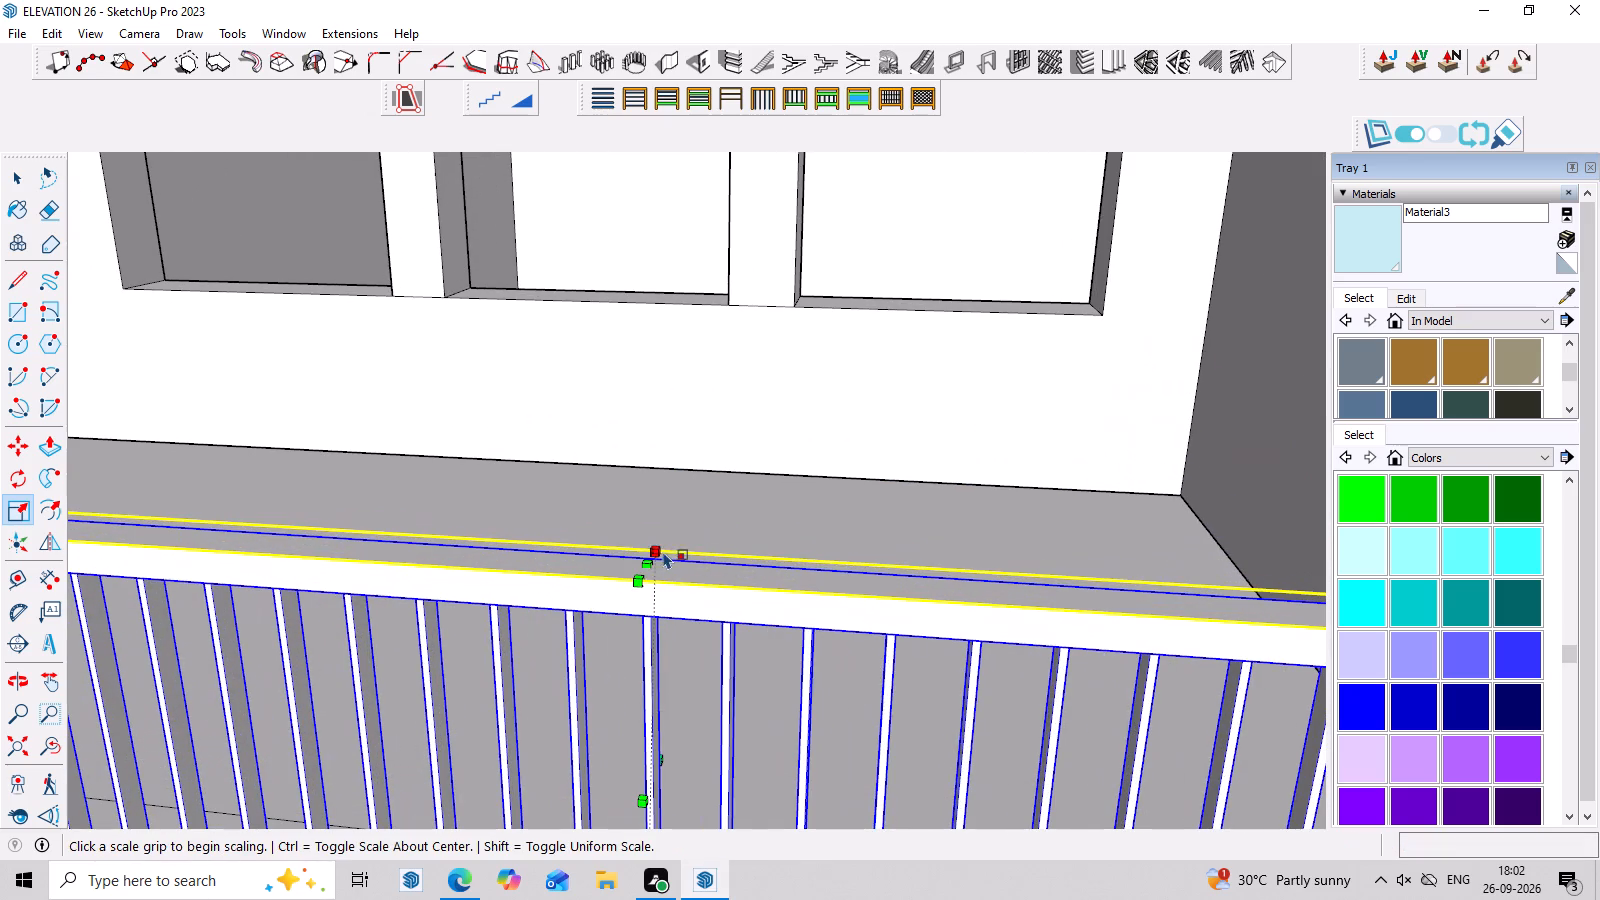
pyautogui.click(652, 563)
pyautogui.scroll(-12, 662, 422)
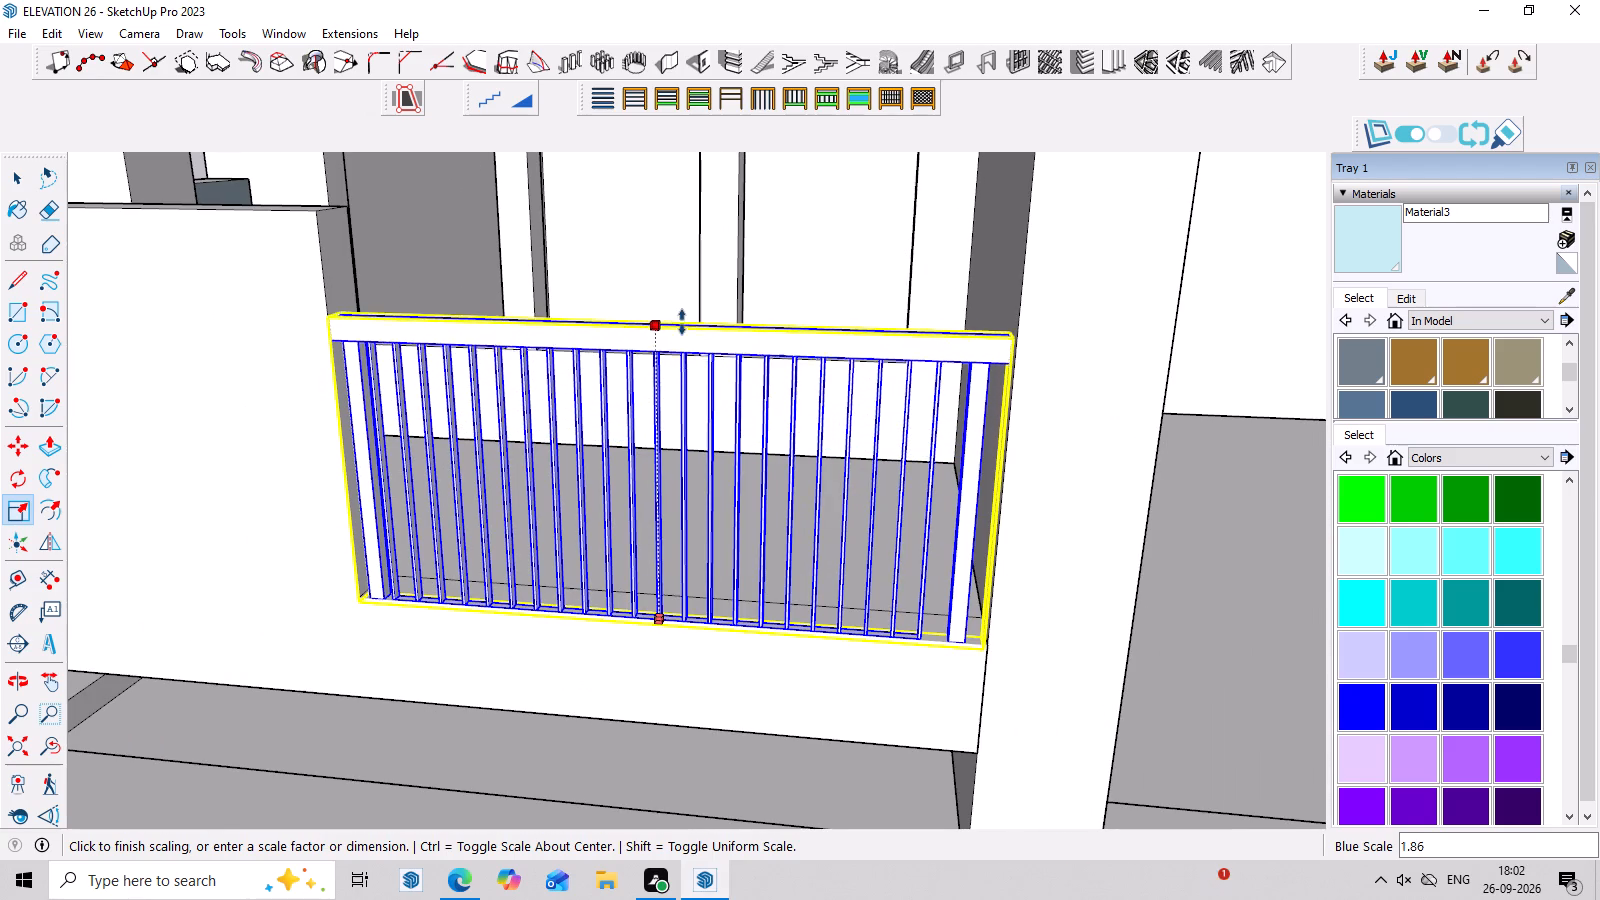
pyautogui.click(682, 304)
pyautogui.scroll(-9, 622, 460)
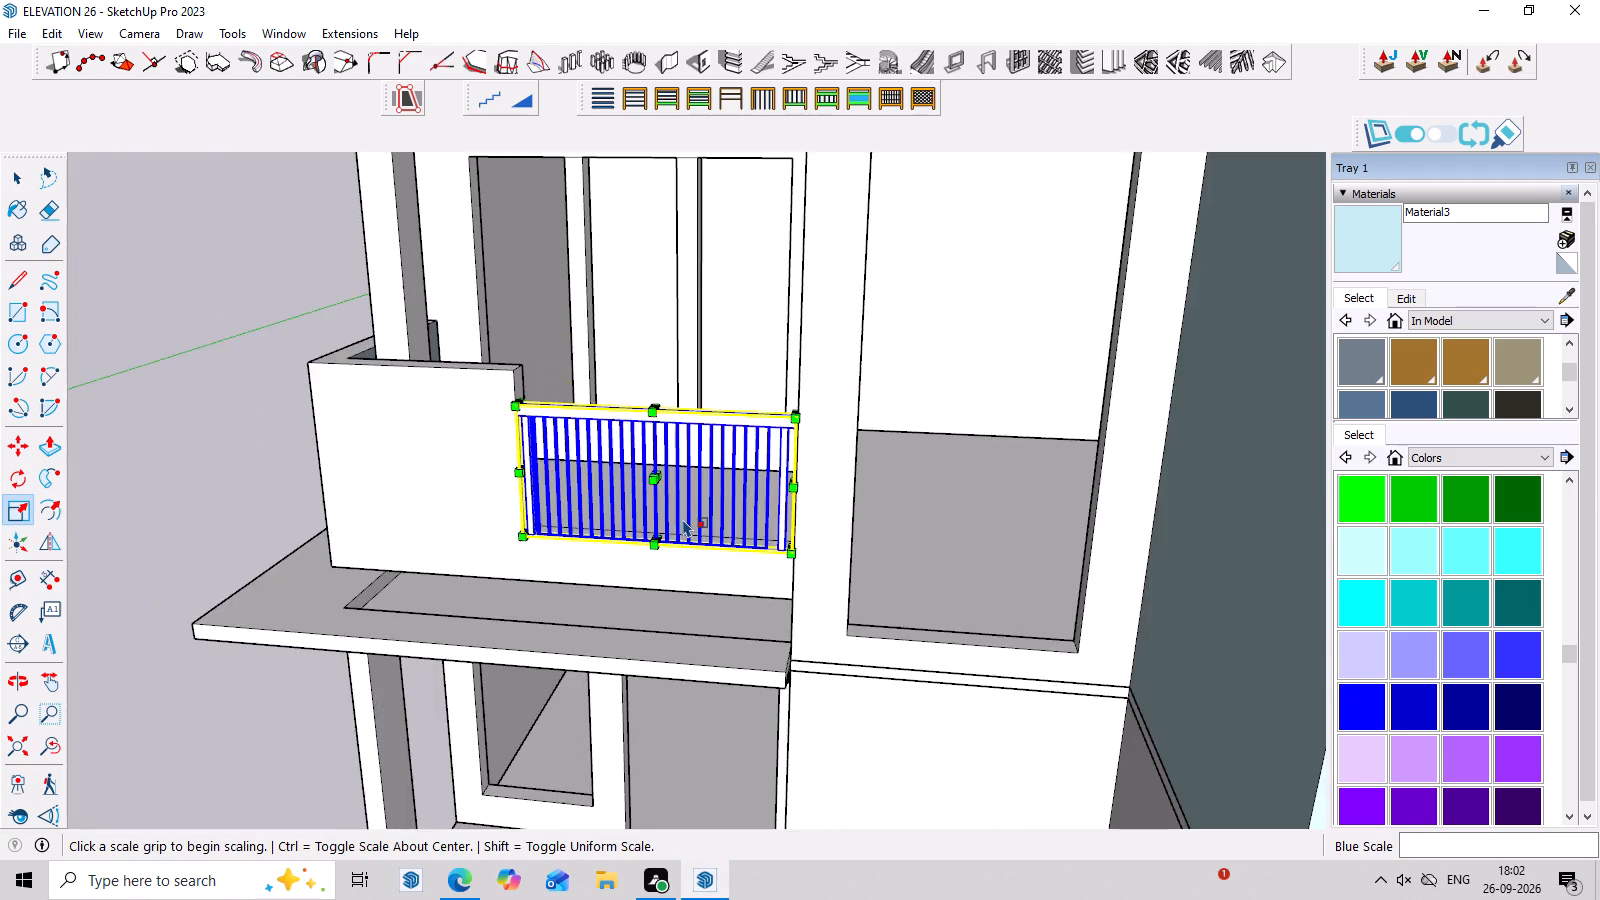
pyautogui.scroll(-2, 683, 519)
pyautogui.moveTo(916, 627); pyautogui.dragTo(977, 521, button='middle')
pyautogui.press('space')
pyautogui.click(426, 322)
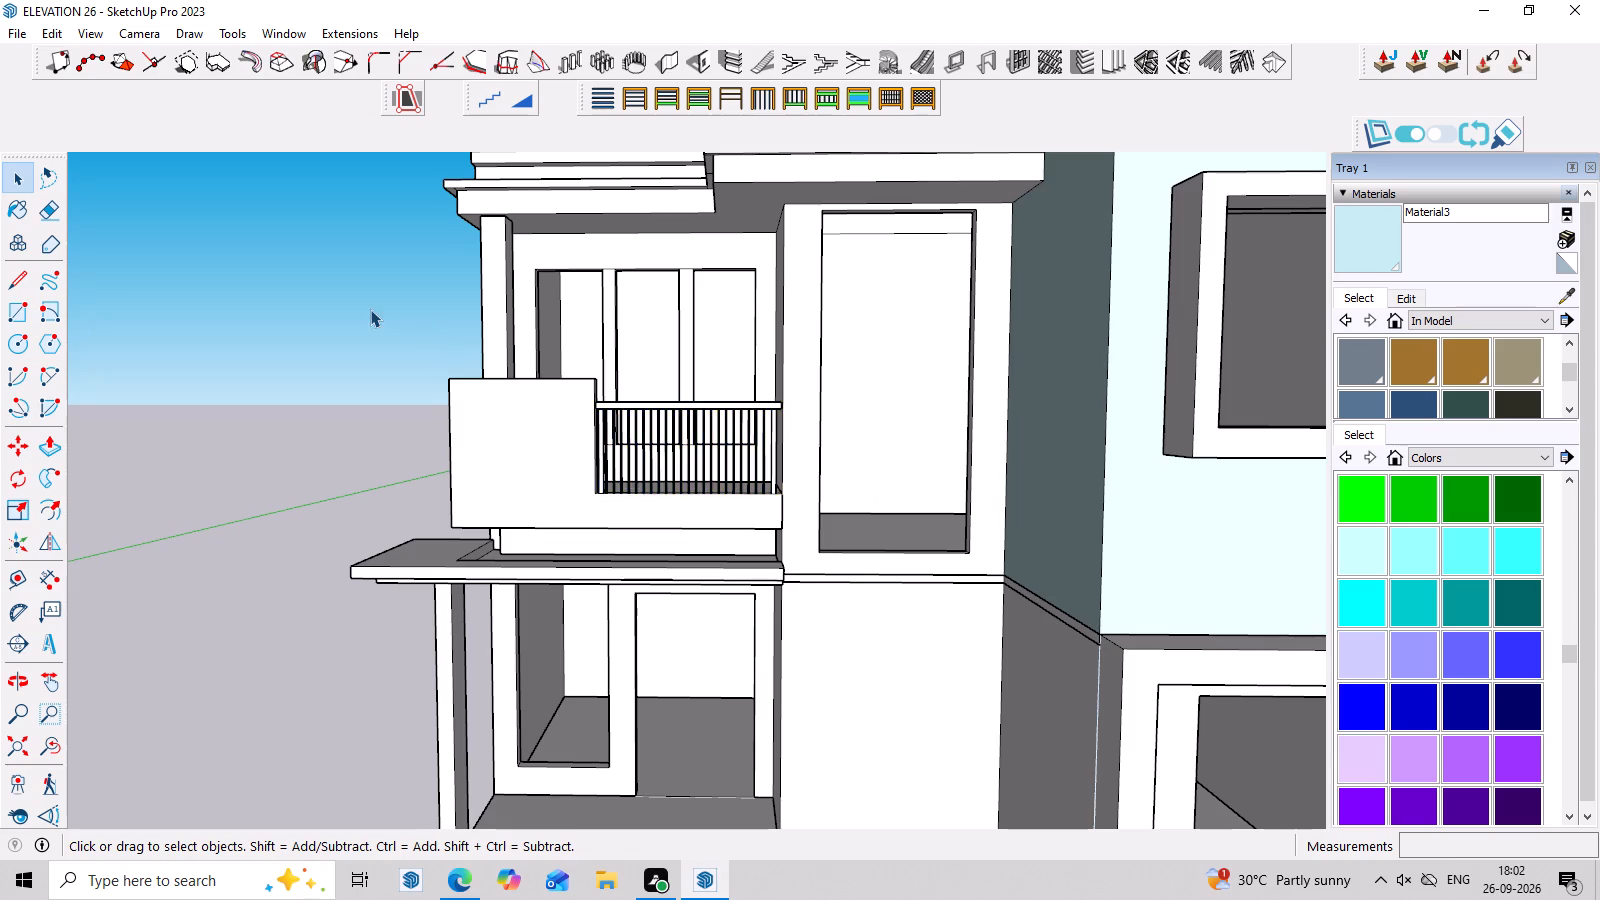
# Examine the heightened balcony railing and the whole front elevation of the house from several angles and distances.
pyautogui.scroll(-7, 370, 309)
pyautogui.moveTo(732, 557); pyautogui.dragTo(756, 658, button='middle')
pyautogui.scroll(3, 956, 647)
pyautogui.moveTo(969, 624); pyautogui.dragTo(986, 527, button='middle')
pyautogui.scroll(-2, 986, 527)
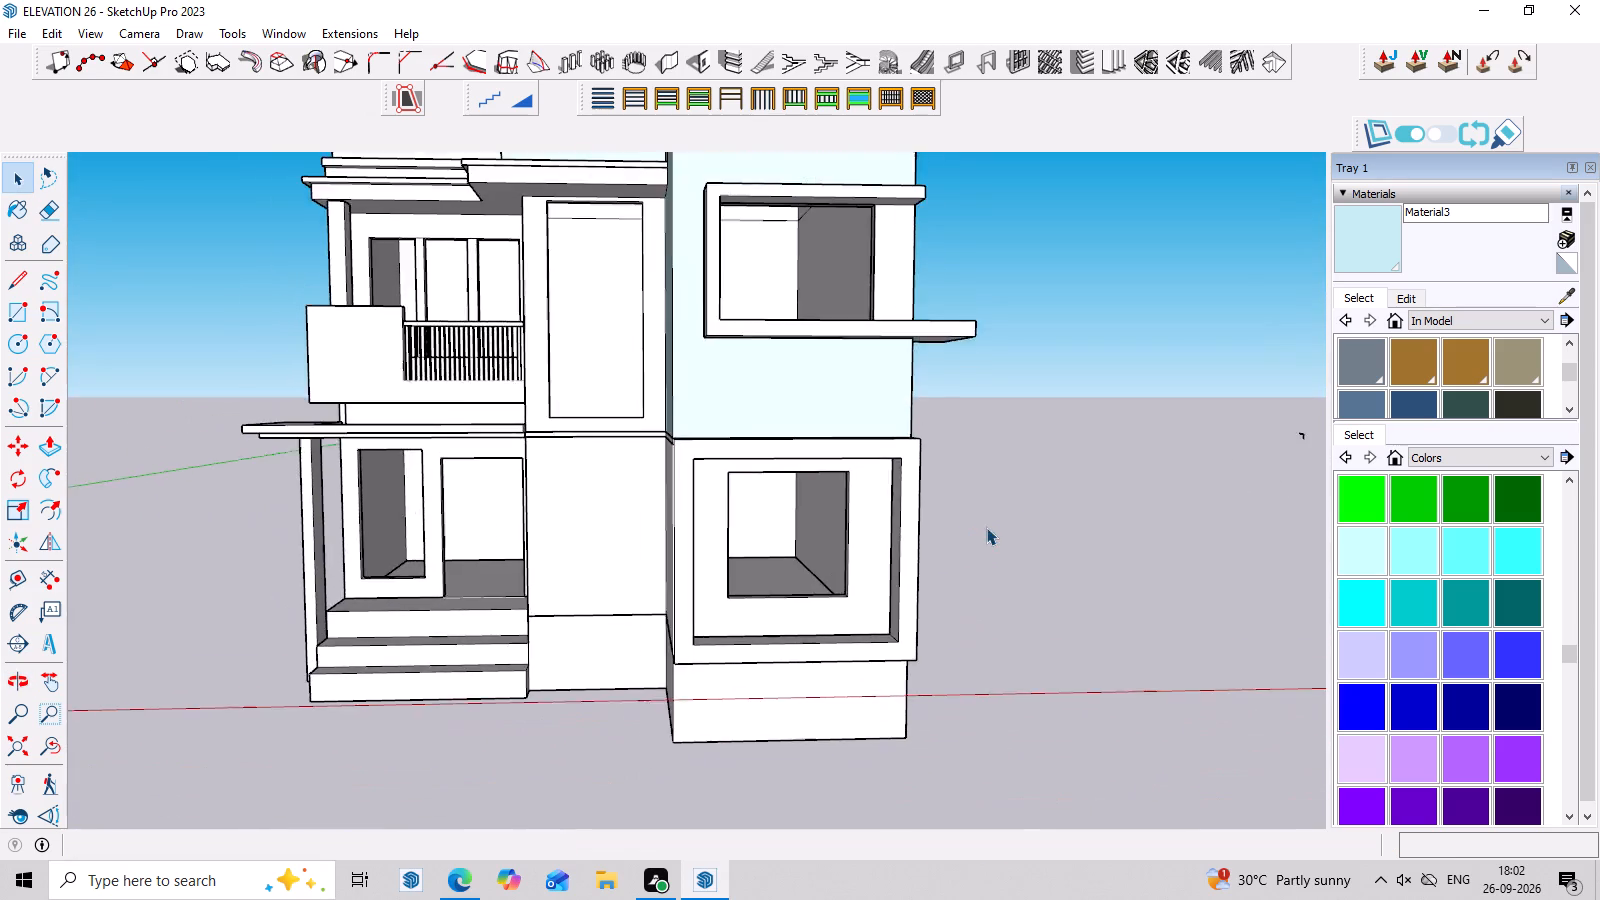
pyautogui.scroll(-5, 986, 527)
pyautogui.scroll(3, 1008, 215)
pyautogui.moveTo(1025, 246); pyautogui.dragTo(973, 262, button='middle')
pyautogui.scroll(2, 974, 265)
pyautogui.scroll(-2, 1009, 358)
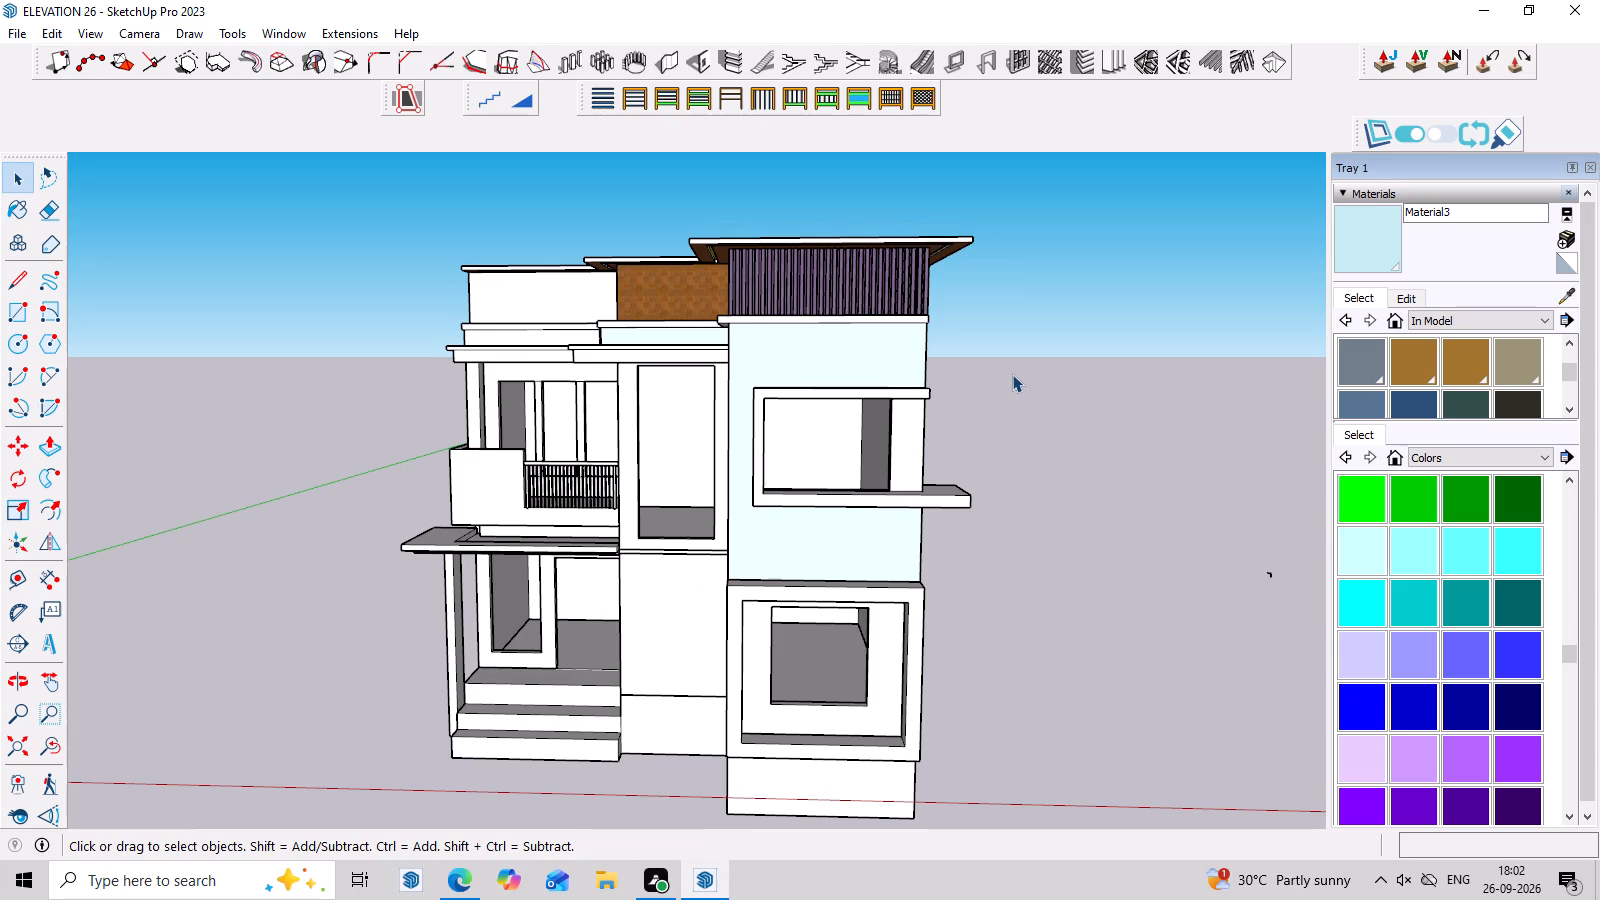
pyautogui.scroll(-3, 1066, 359)
pyautogui.moveTo(1050, 370); pyautogui.dragTo(1044, 382, button='middle')
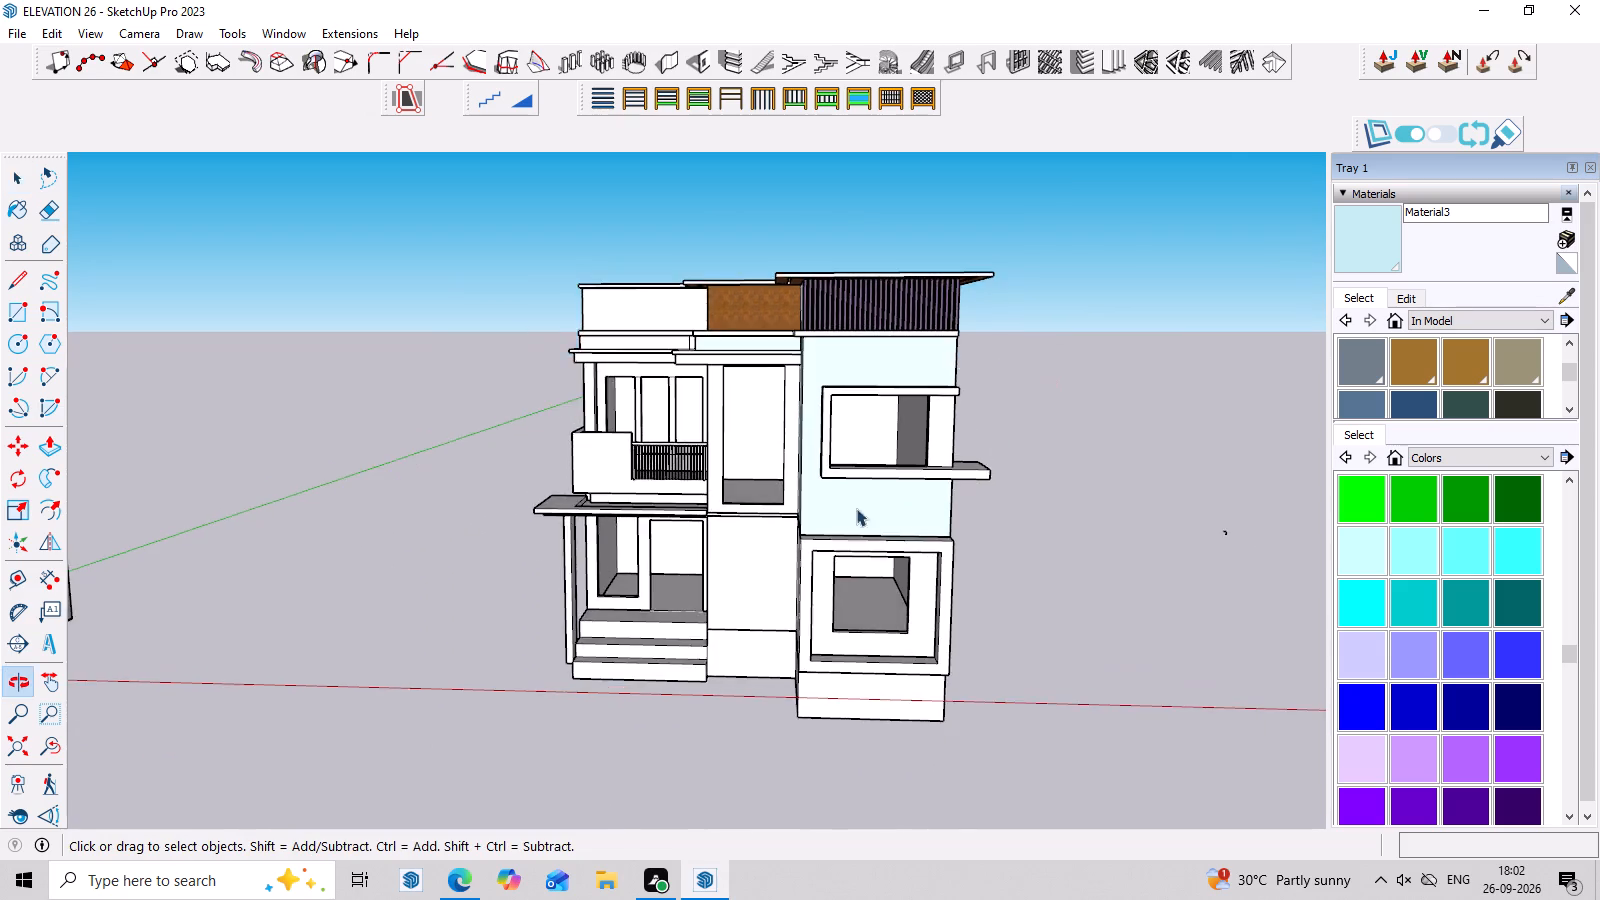
pyautogui.scroll(6, 841, 501)
pyautogui.moveTo(750, 380); pyautogui.dragTo(864, 398, button='middle')
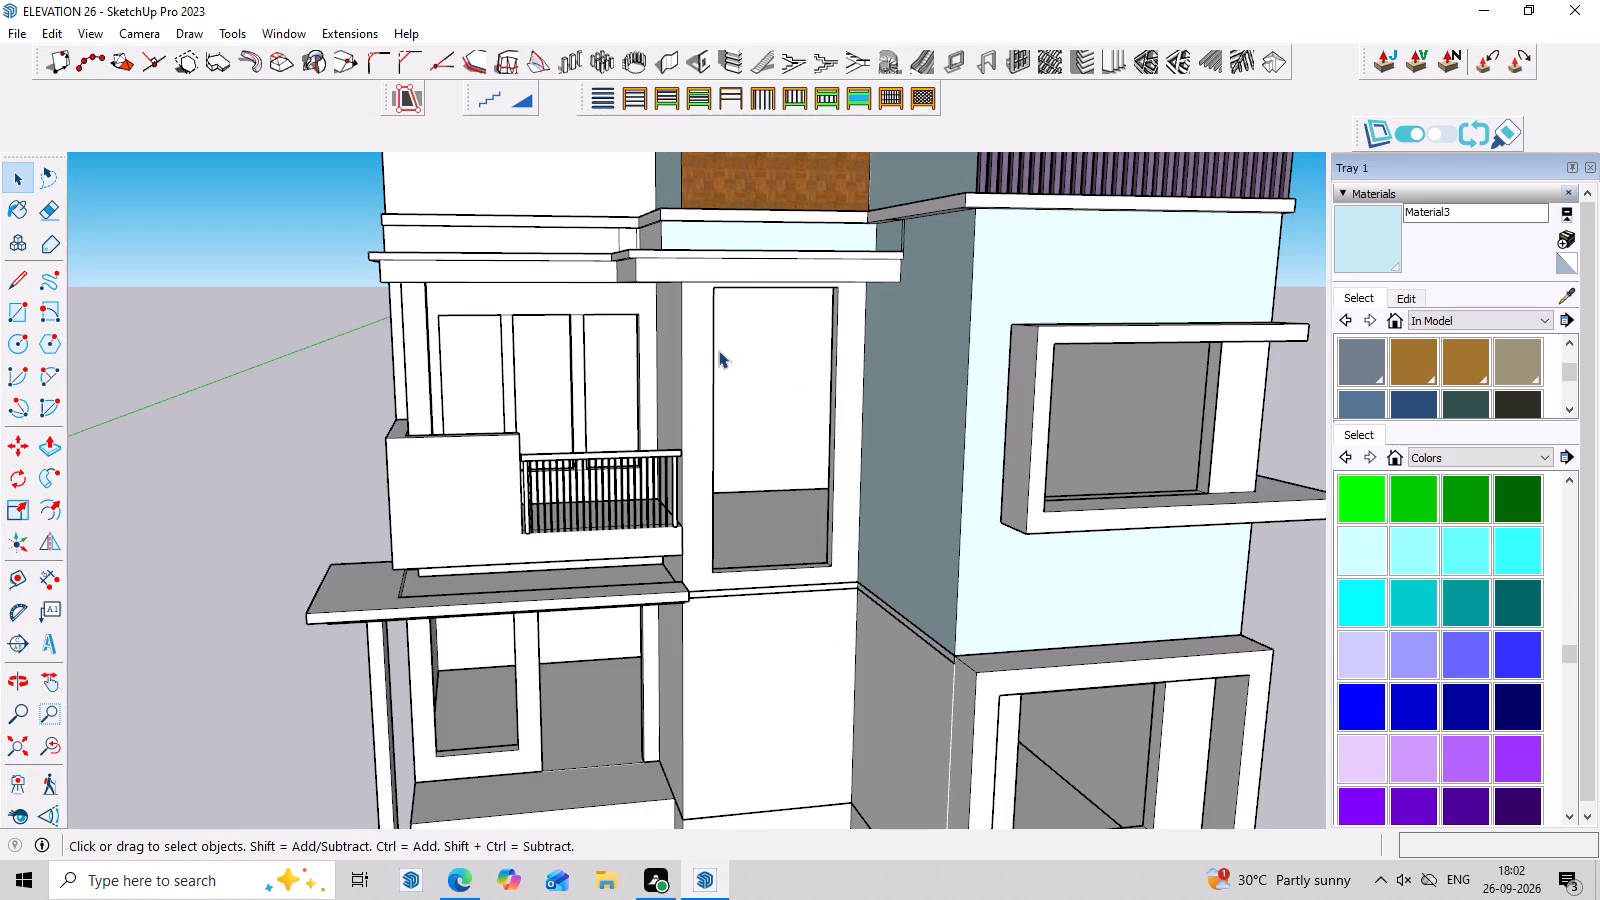
pyautogui.scroll(3, 450, 348)
pyautogui.scroll(-4, 690, 389)
pyautogui.moveTo(685, 416); pyautogui.dragTo(654, 574, button='middle')
pyautogui.scroll(4, 713, 550)
pyautogui.scroll(-2, 719, 510)
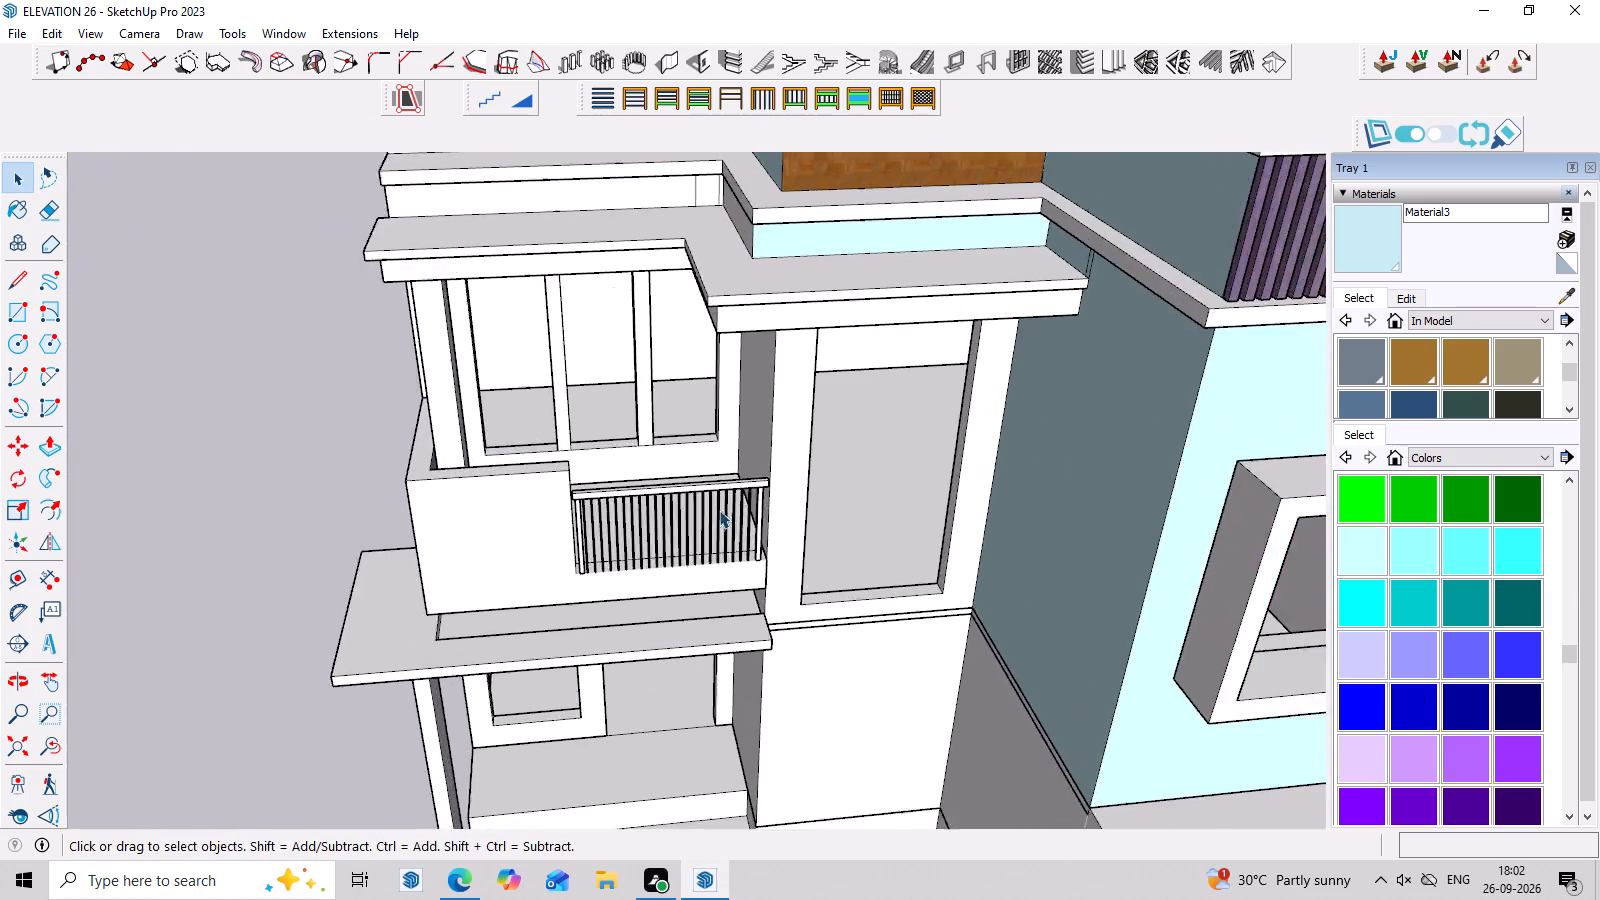
pyautogui.scroll(-2, 719, 510)
pyautogui.moveTo(849, 522); pyautogui.dragTo(814, 278, button='middle')
pyautogui.scroll(-3, 768, 601)
pyautogui.moveTo(805, 673); pyautogui.dragTo(807, 617, button='middle')
pyautogui.scroll(-4, 819, 442)
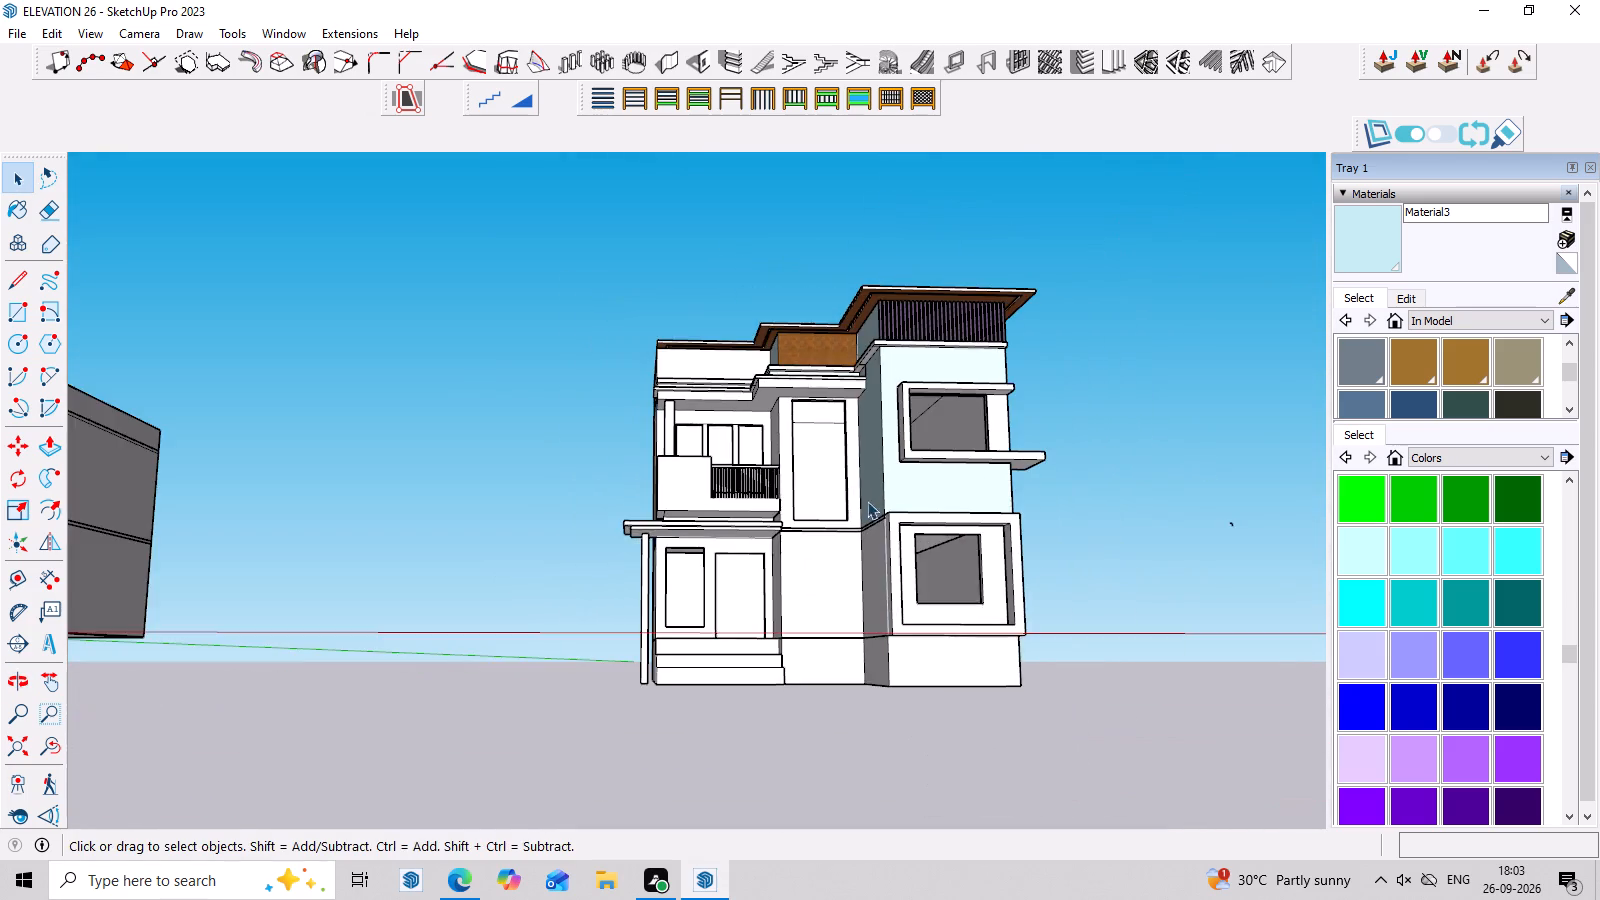
pyautogui.moveTo(1033, 634); pyautogui.dragTo(1010, 740, button='middle')
pyautogui.scroll(3, 1010, 751)
pyautogui.middleClick(1009, 732)
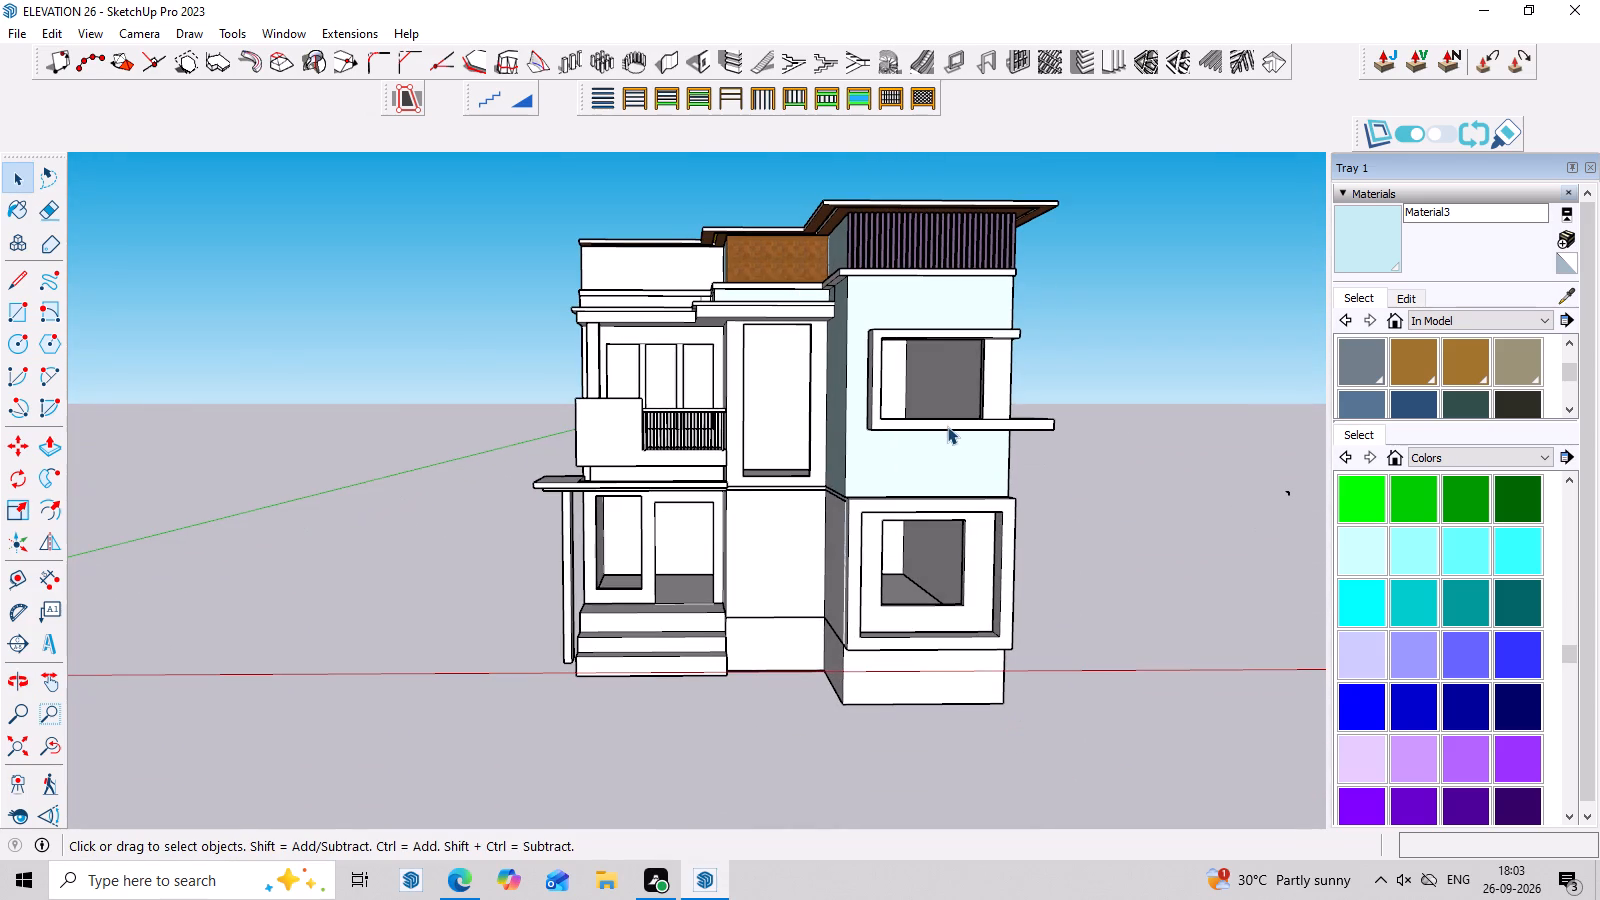
pyautogui.scroll(2, 869, 262)
pyautogui.moveTo(891, 306); pyautogui.dragTo(992, 414, button='middle')
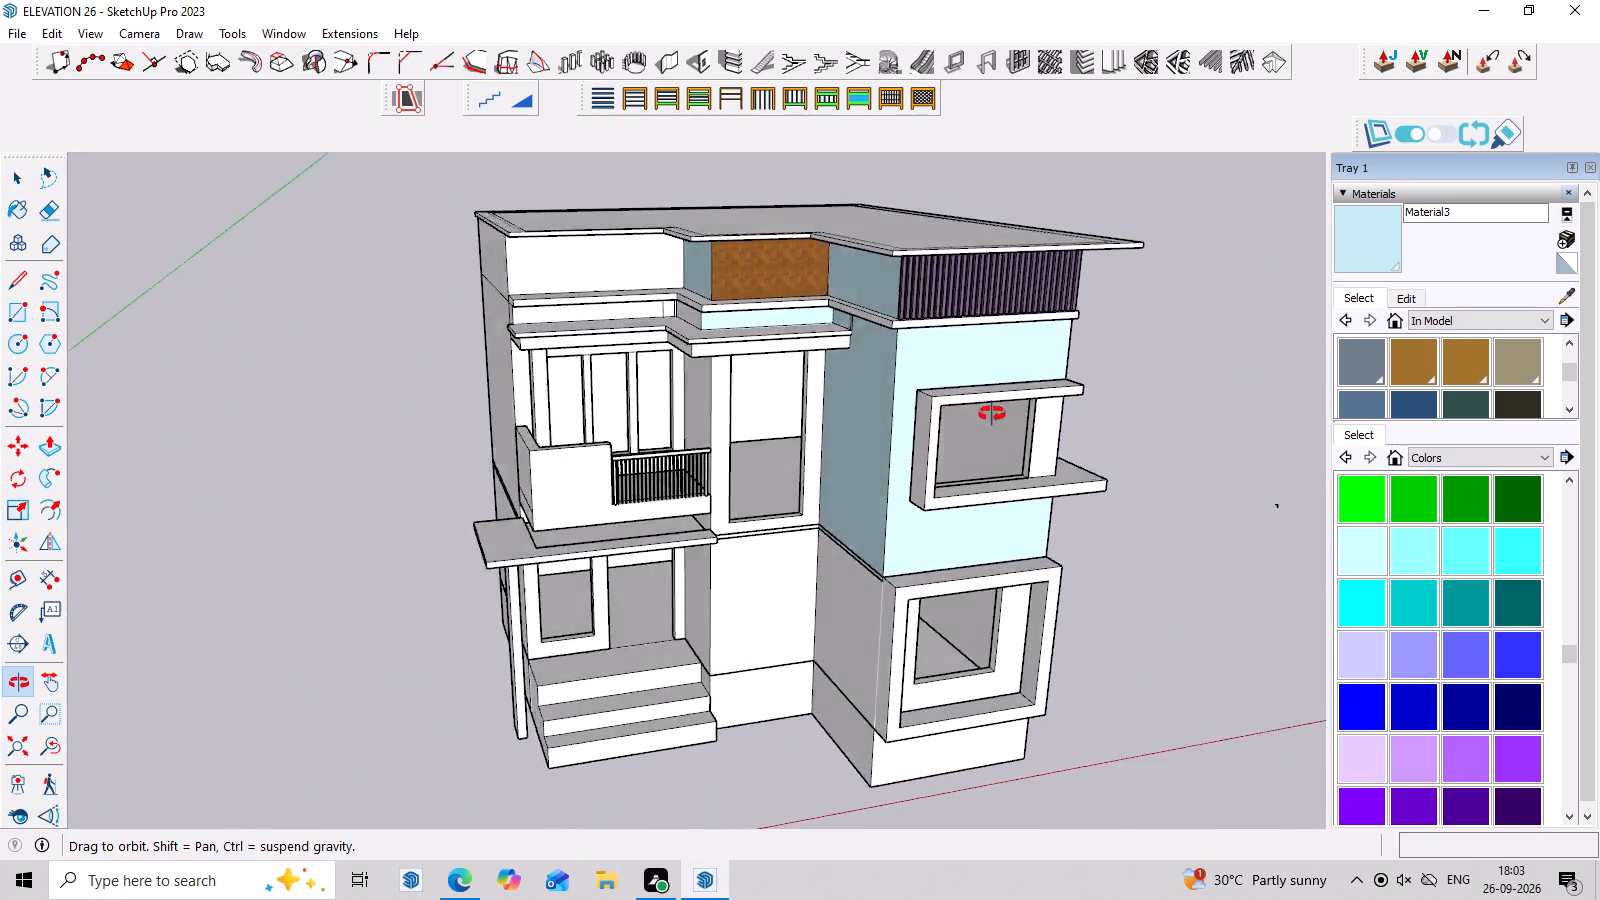
pyautogui.moveTo(992, 414); pyautogui.dragTo(801, 380, button='middle')
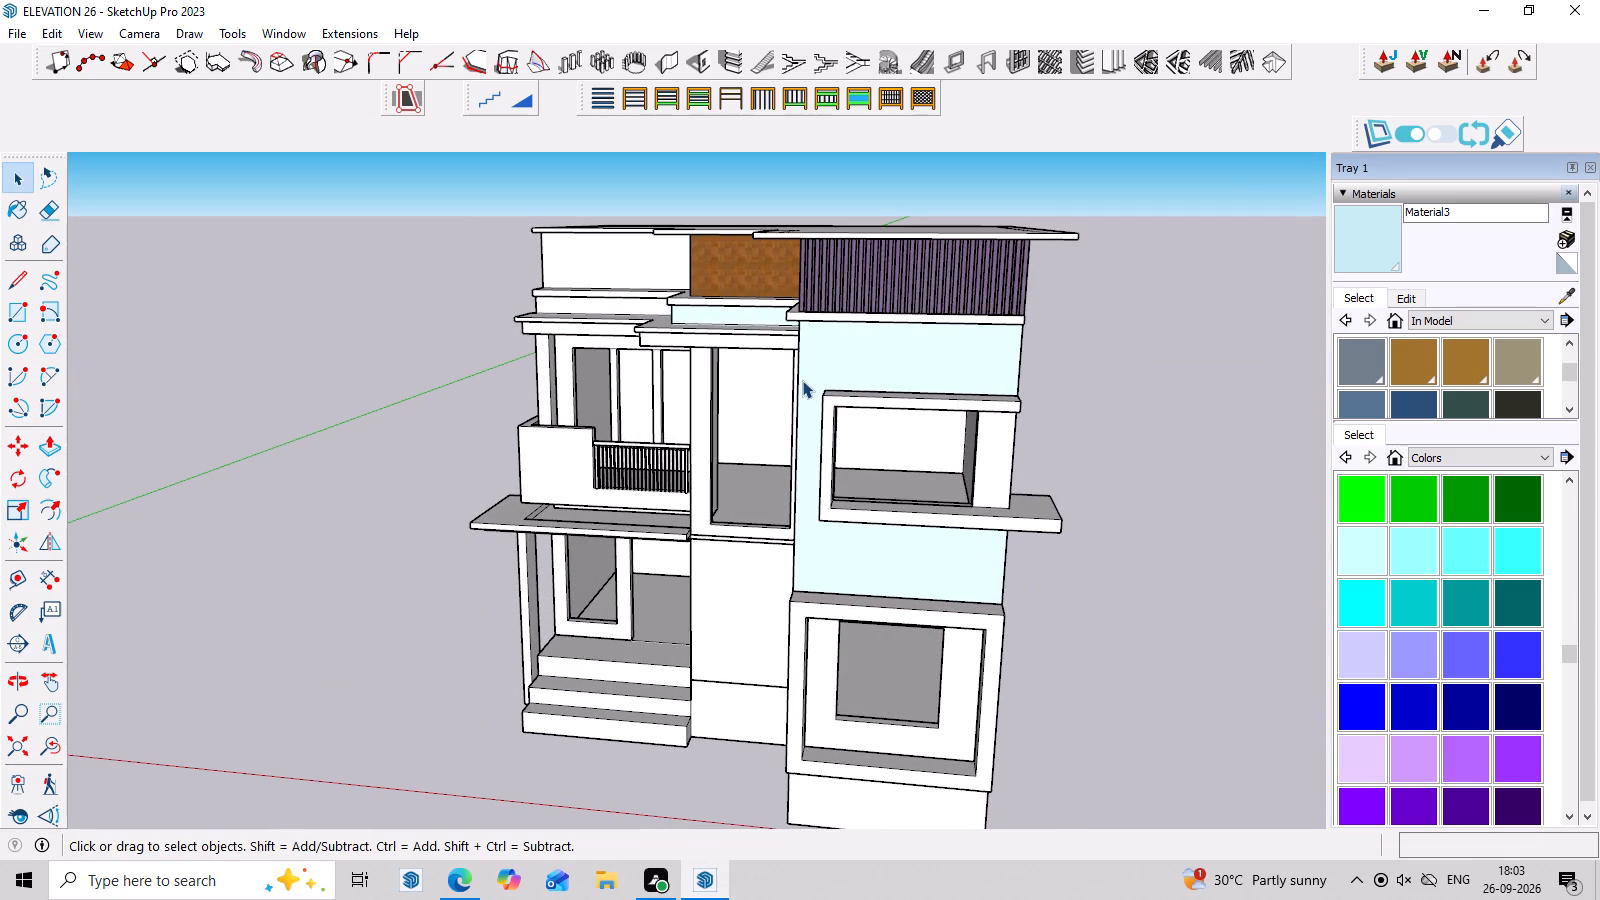
# Paint the front and outer side faces of the solid balcony parapet with the light blue Material3.
pyautogui.click(1392, 256)
pyautogui.scroll(4, 594, 467)
pyautogui.click(540, 460)
pyautogui.moveTo(770, 588); pyautogui.dragTo(847, 583, button='middle')
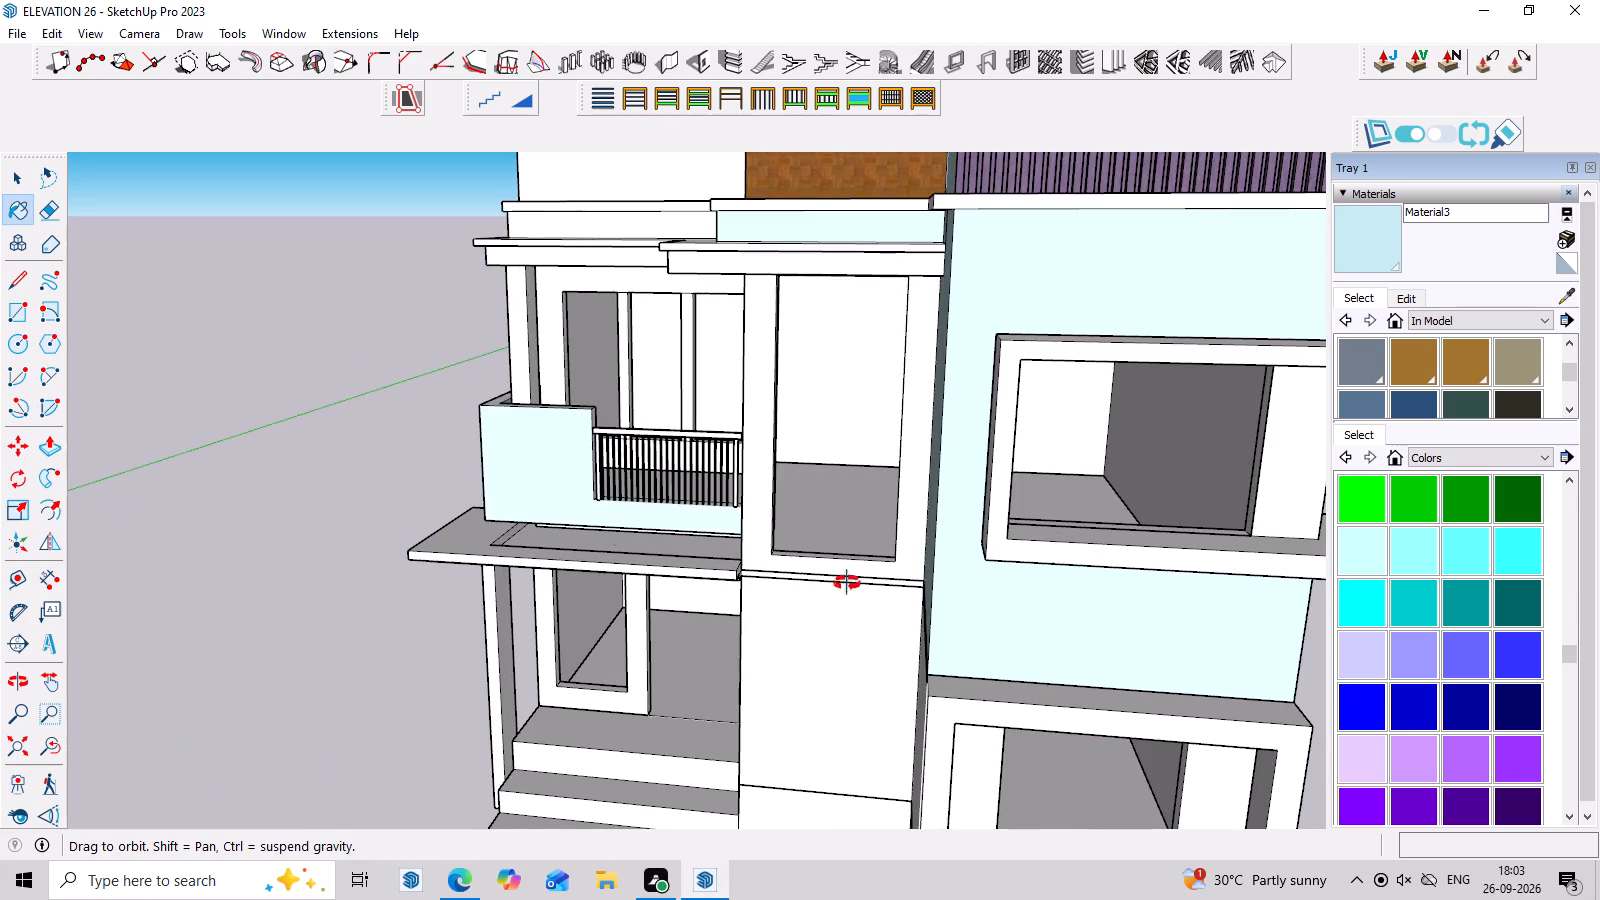
pyautogui.moveTo(847, 583); pyautogui.dragTo(1146, 538, button='middle')
pyautogui.click(558, 456)
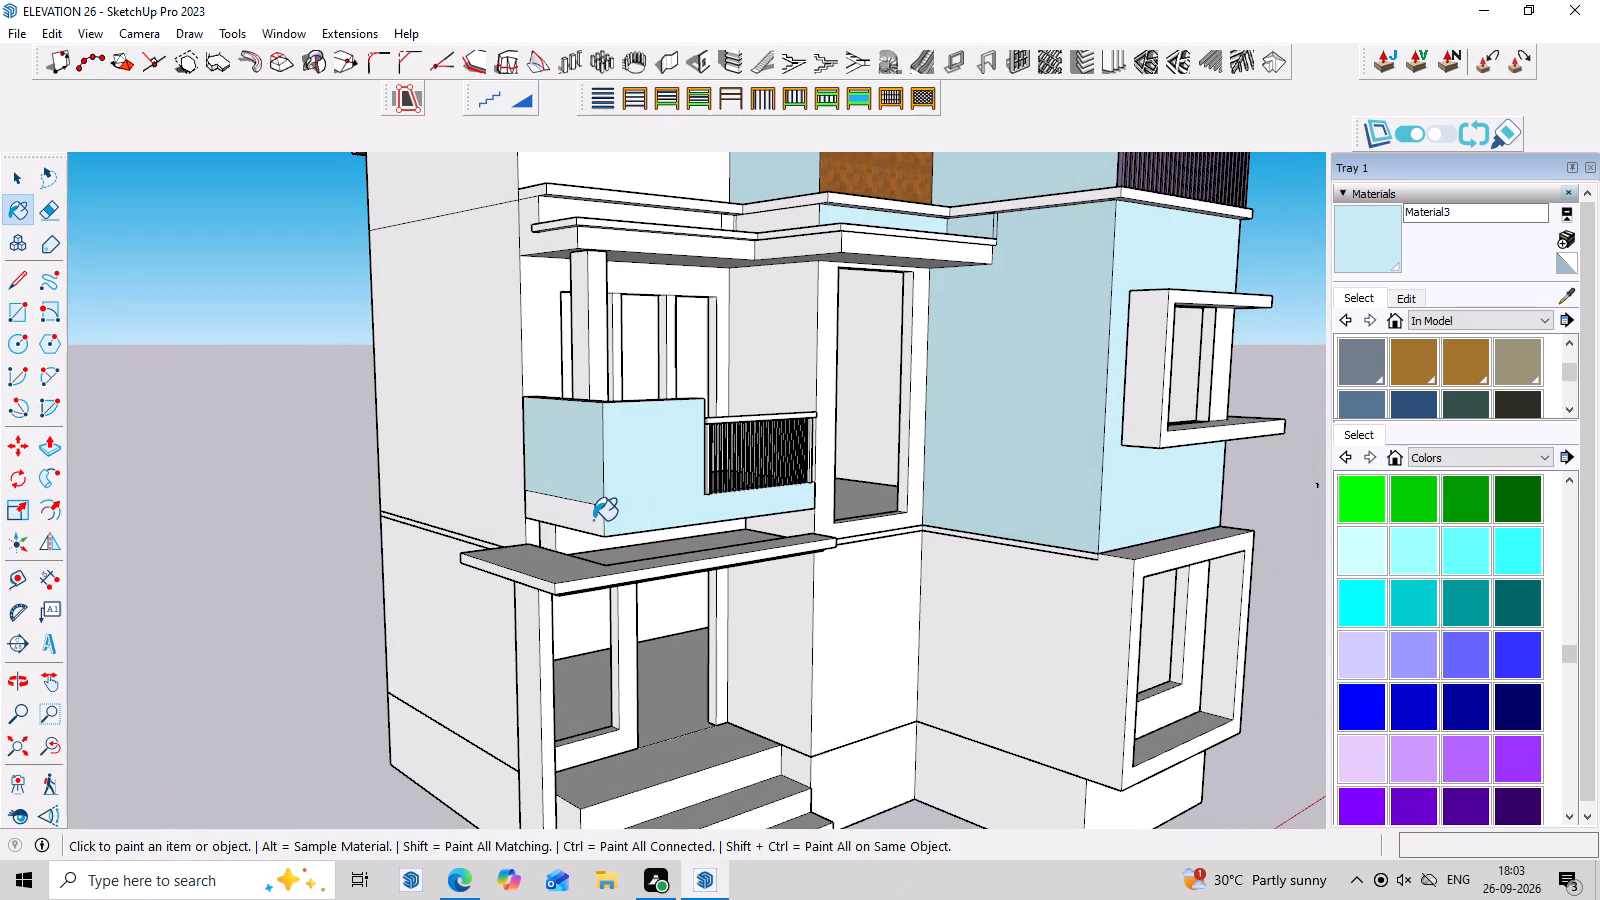
pyautogui.click(593, 520)
# Delete the horizontal dividing edge across the outer side face of the solid balcony parapet.
pyautogui.scroll(6, 597, 519)
pyautogui.press('space')
pyautogui.click(610, 493)
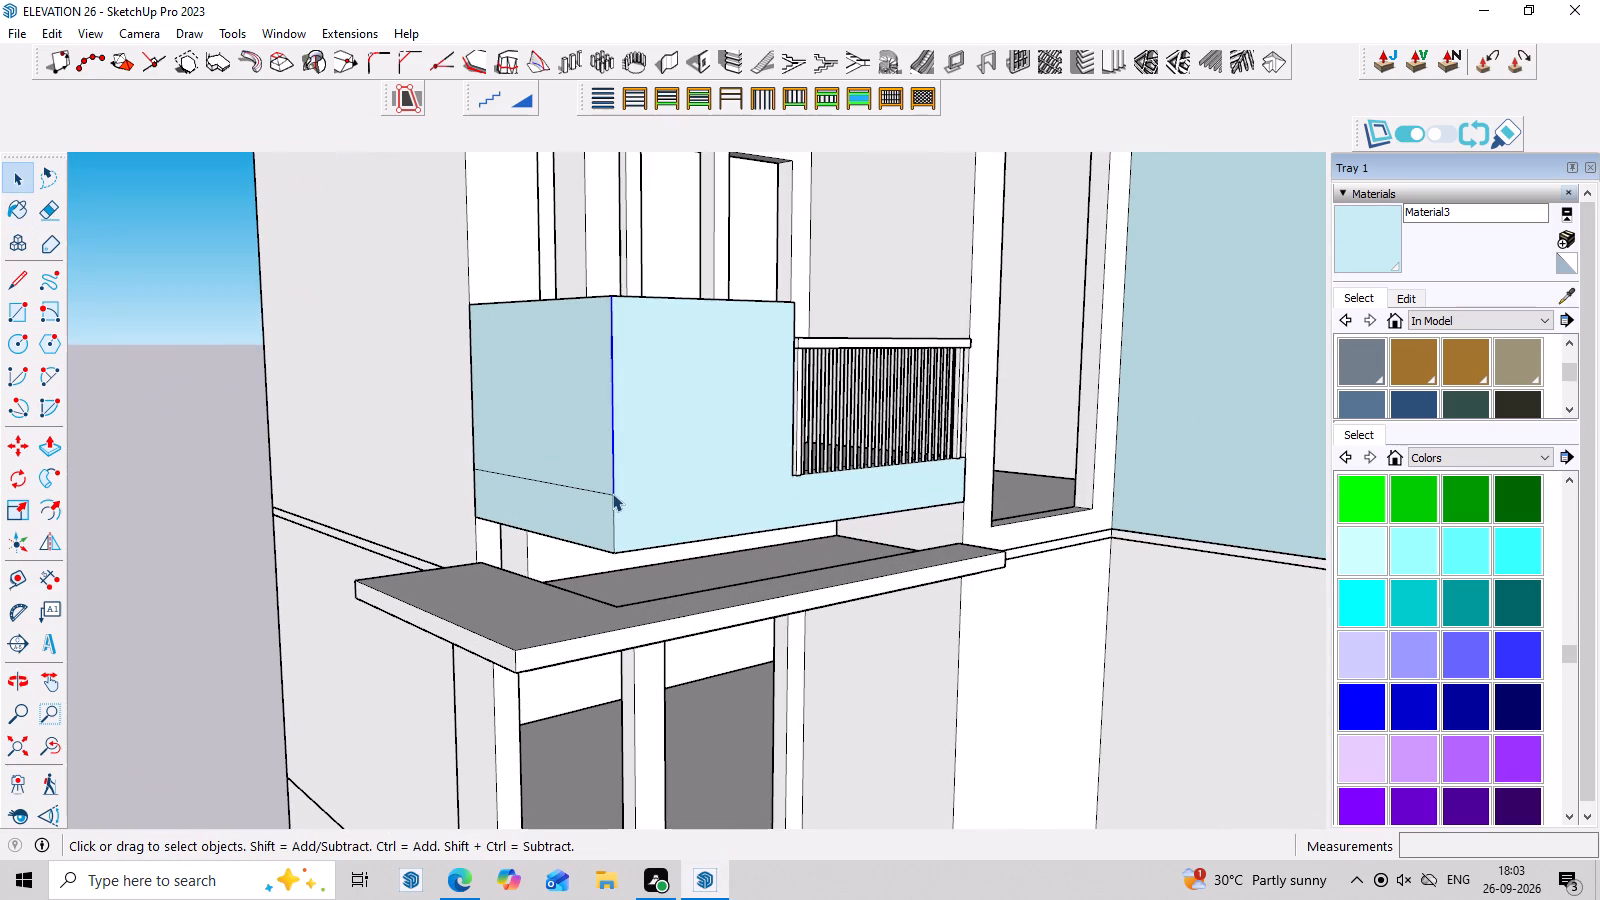
pyautogui.click(593, 493)
pyautogui.press('Delete')
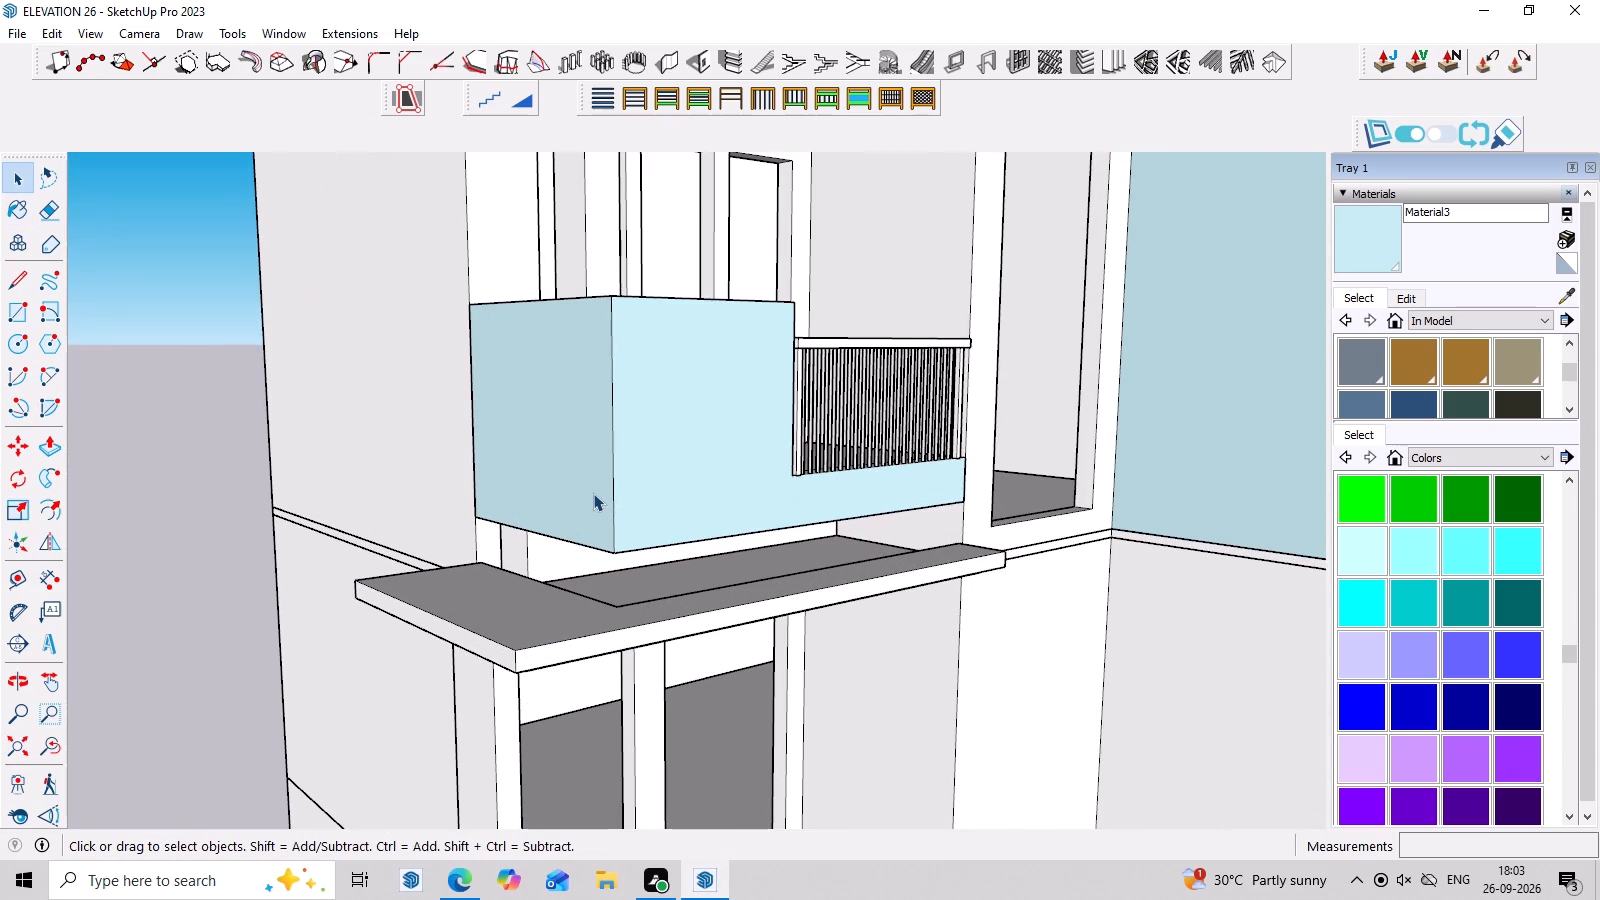
# Create a new material with a pale lilac colour chosen on the colour wheel.
pyautogui.scroll(-8, 593, 493)
pyautogui.moveTo(690, 530); pyautogui.dragTo(455, 537, button='middle')
pyautogui.scroll(-7, 651, 551)
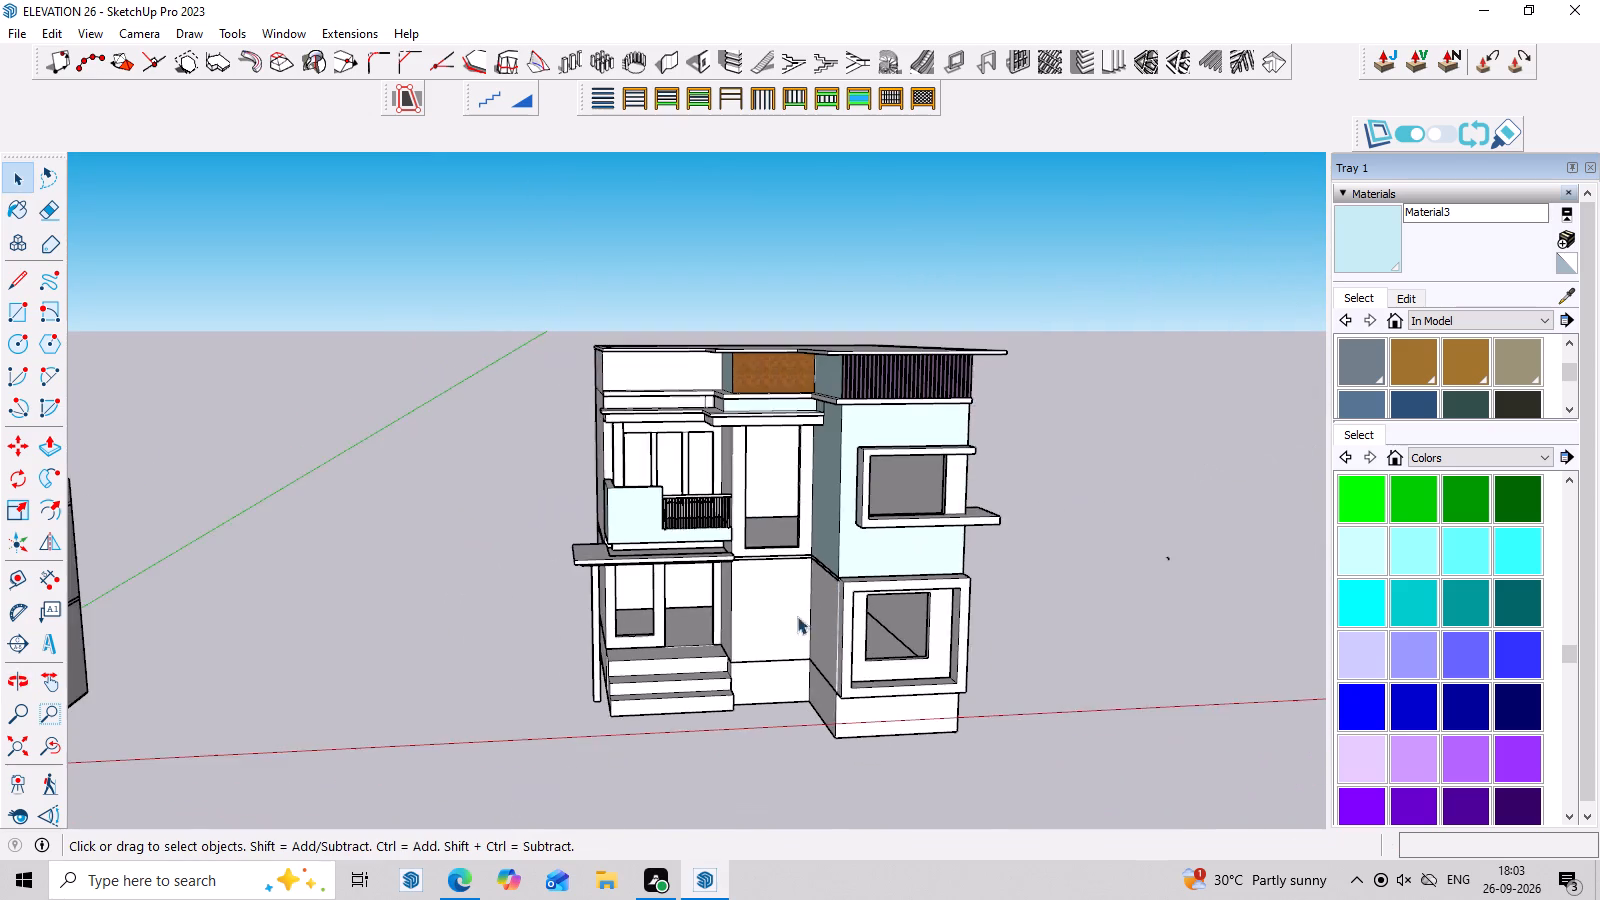
pyautogui.moveTo(833, 616); pyautogui.dragTo(778, 613, button='middle')
pyautogui.scroll(3, 778, 613)
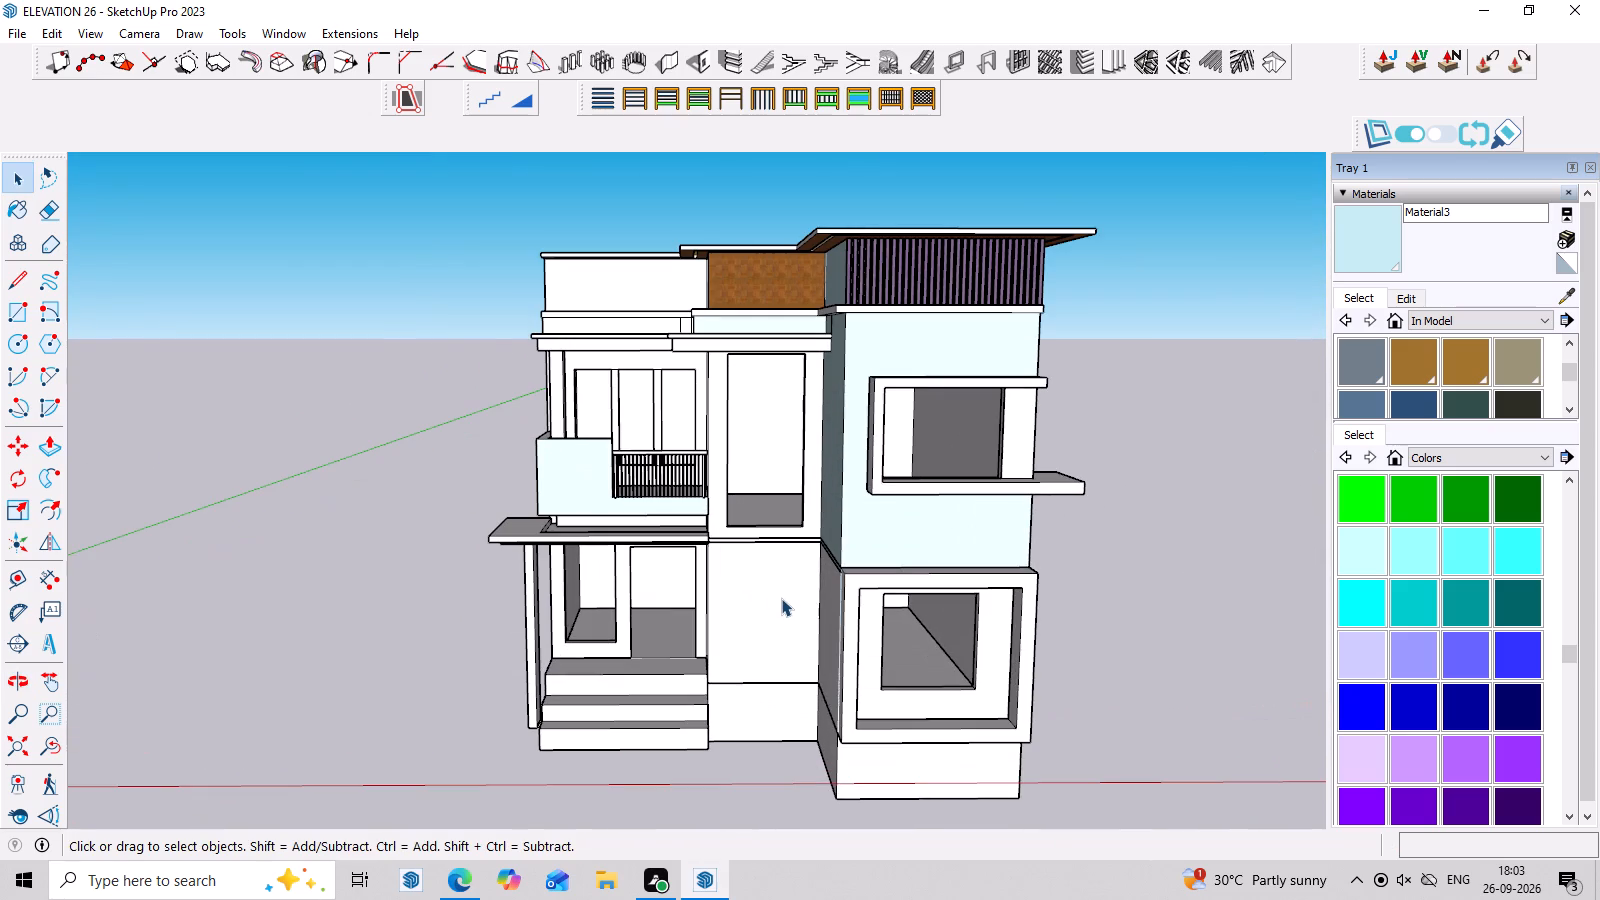
pyautogui.click(1393, 243)
pyautogui.click(1573, 239)
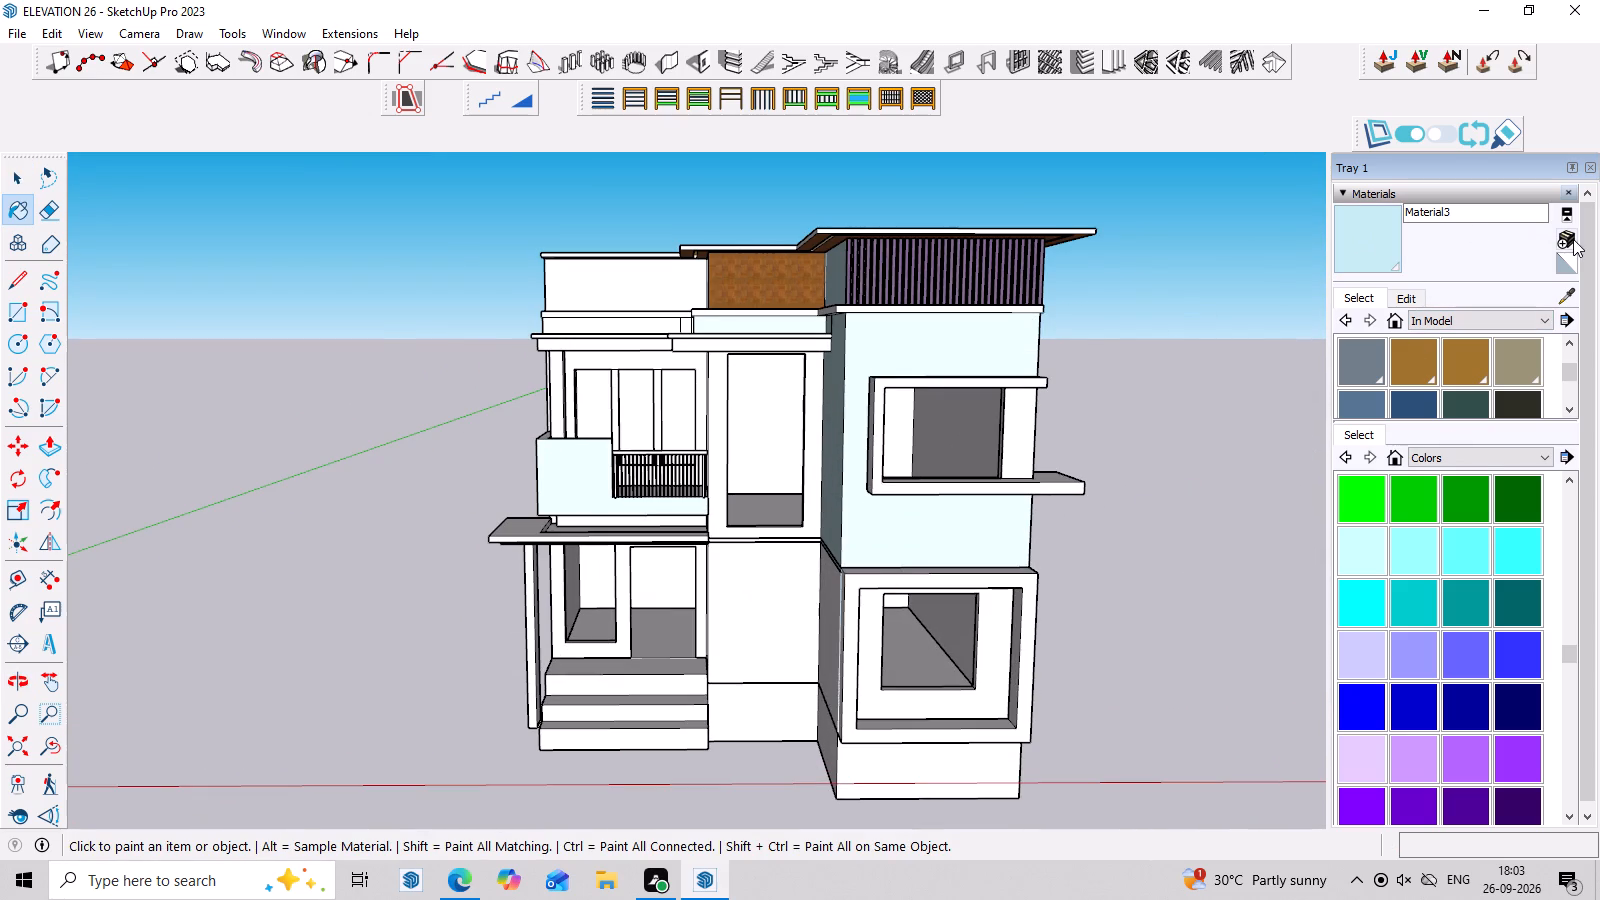
pyautogui.scroll(1, 916, 479)
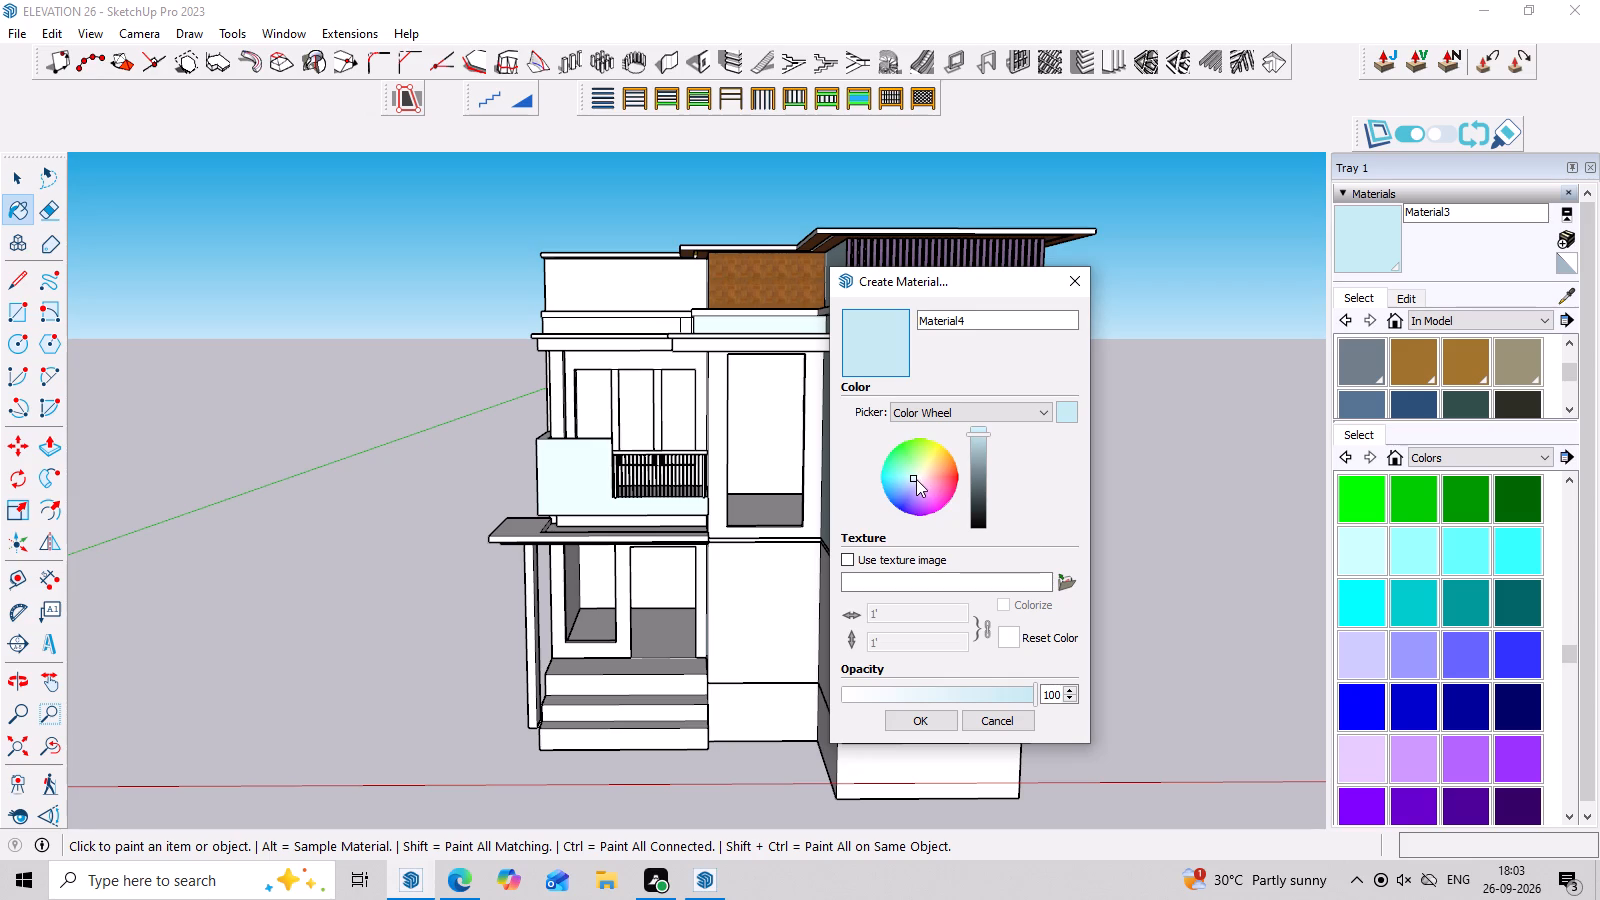
pyautogui.scroll(1, 916, 479)
pyautogui.click(923, 487)
pyautogui.scroll(6, 924, 487)
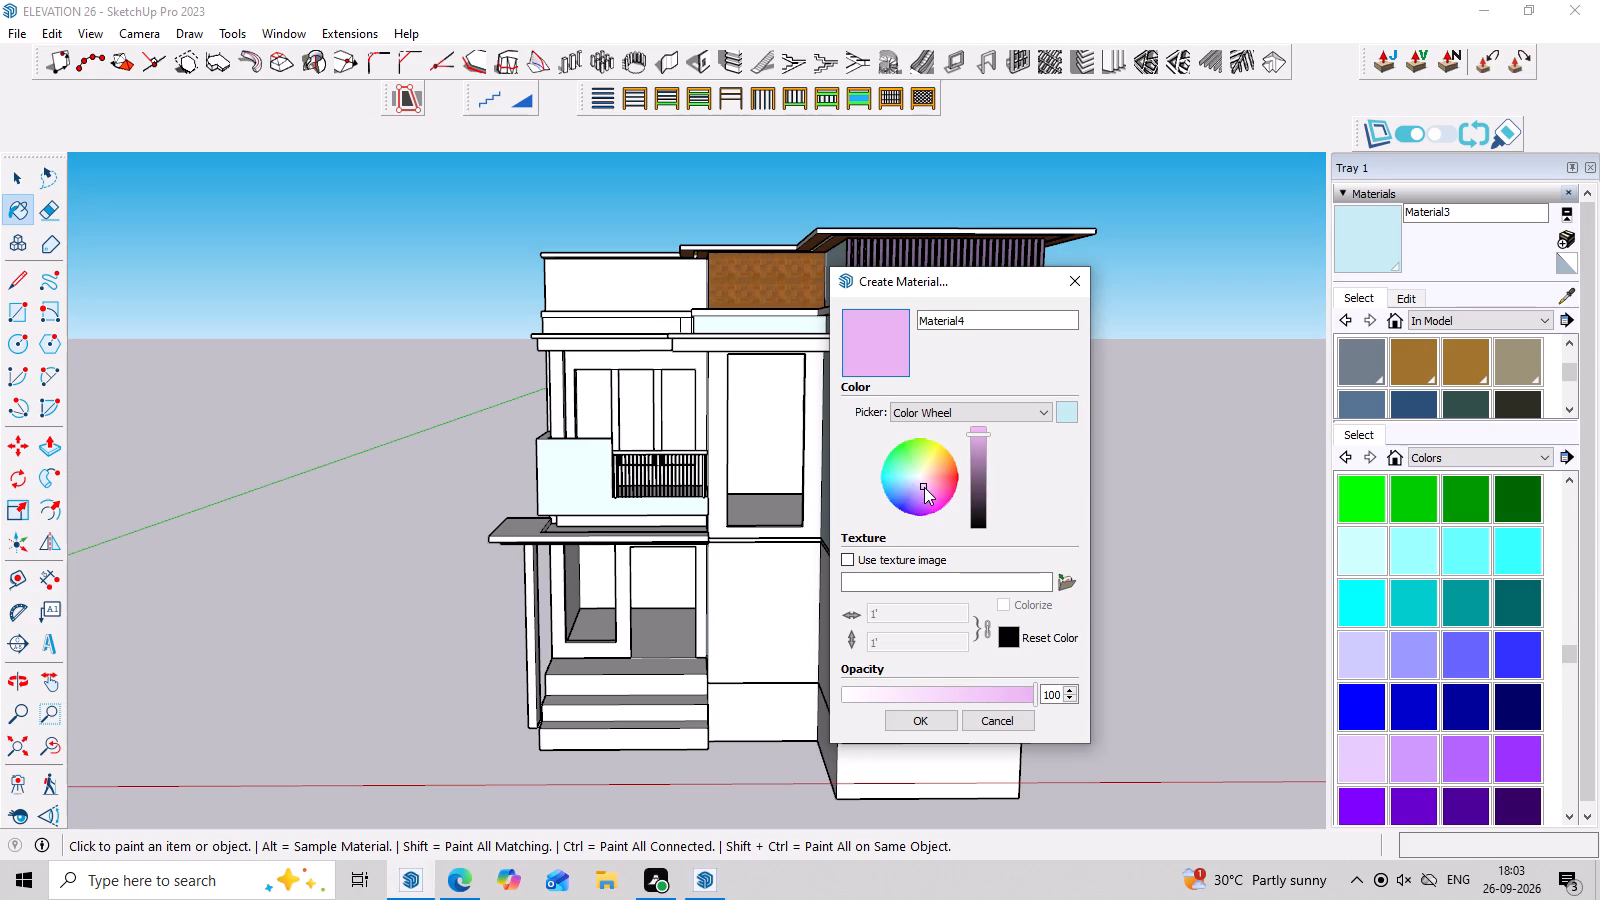
pyautogui.scroll(3, 924, 487)
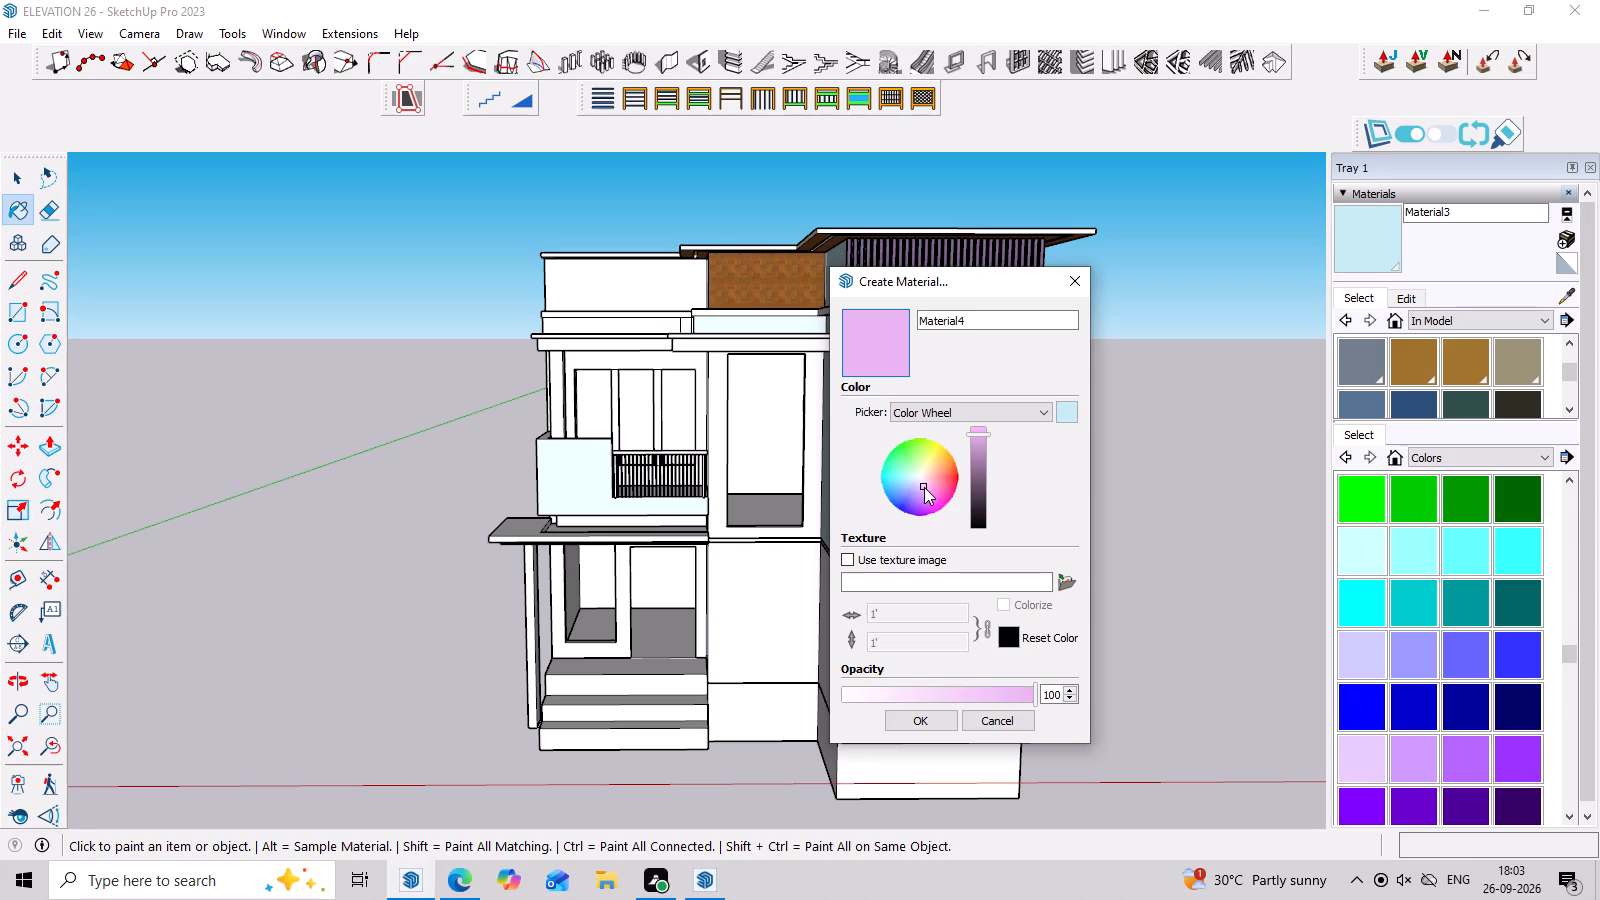
pyautogui.click(924, 487)
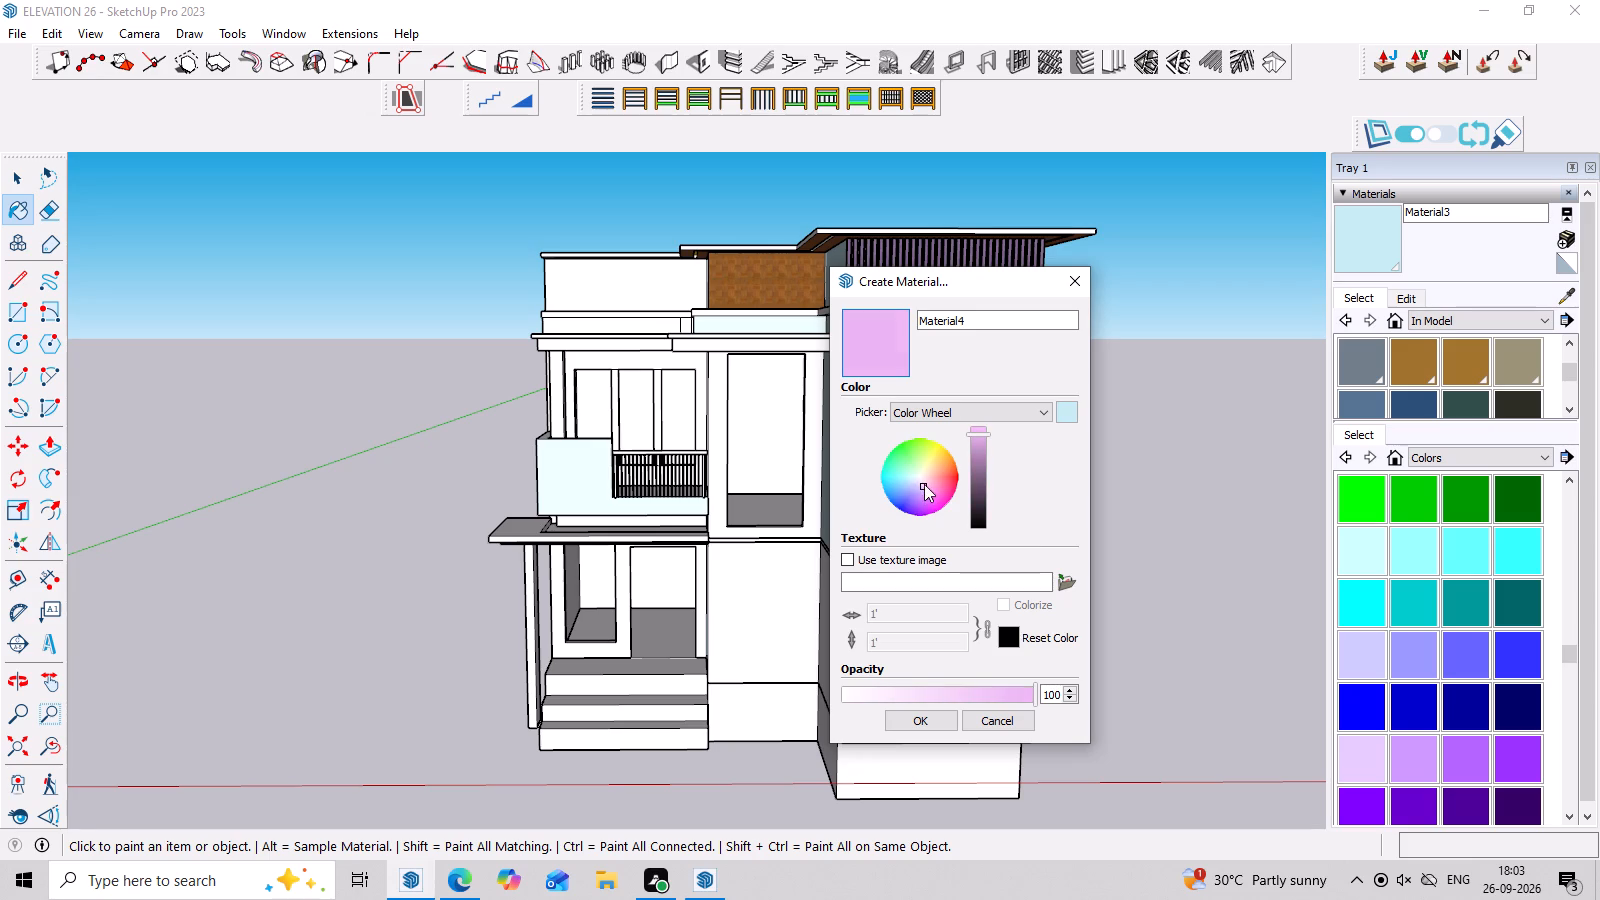
pyautogui.moveTo(924, 484); pyautogui.dragTo(940, 487)
pyautogui.click(940, 487)
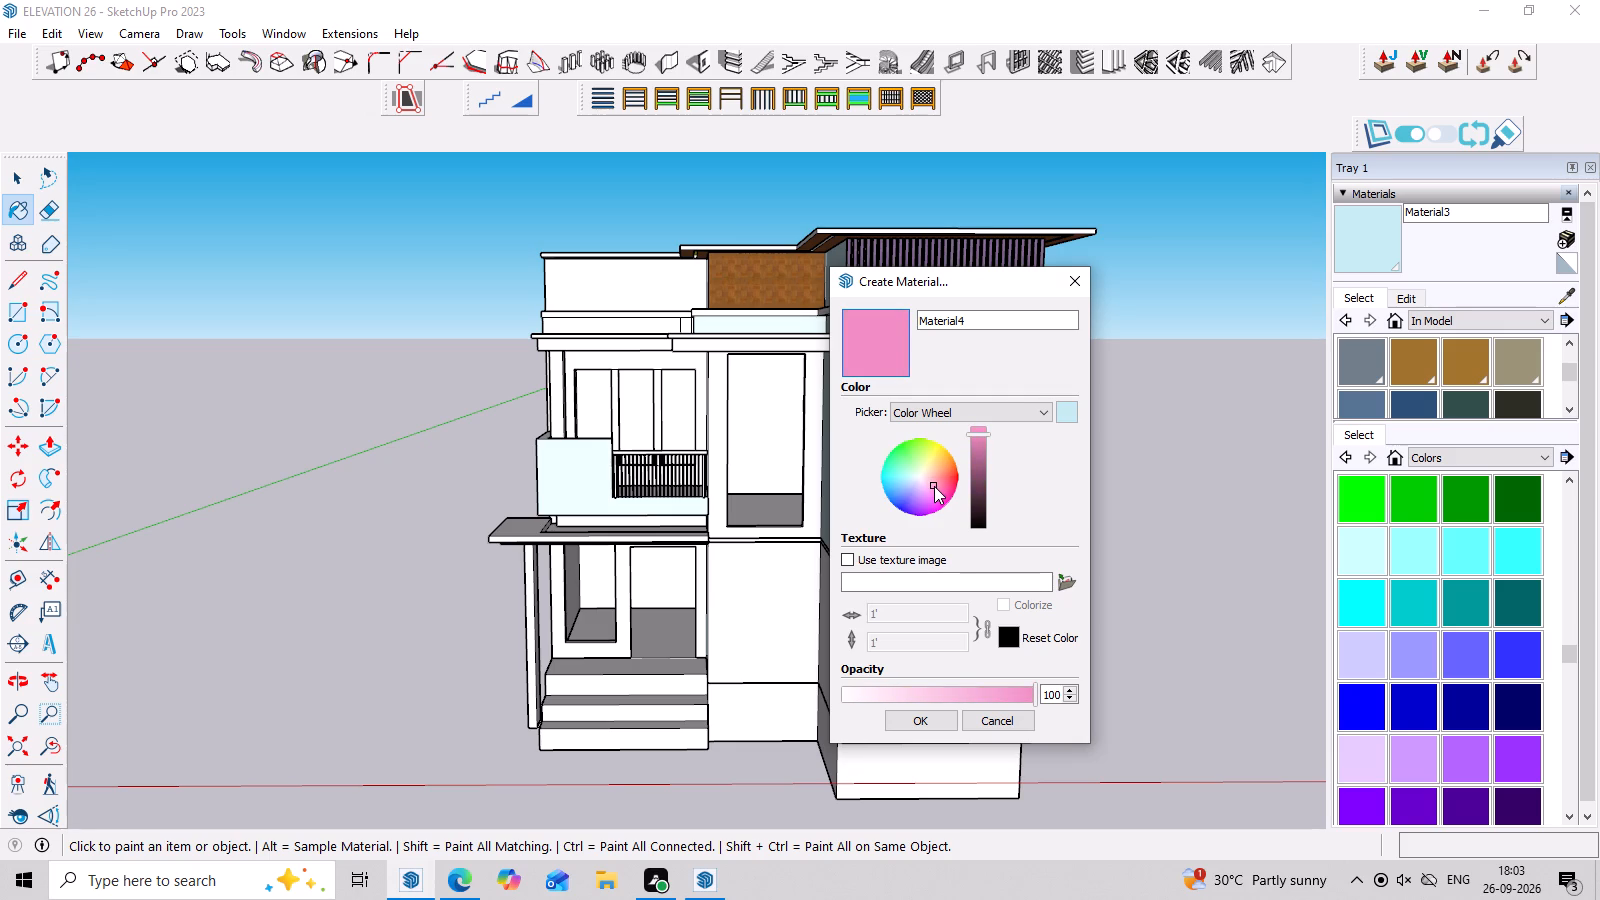
pyautogui.scroll(6, 934, 486)
pyautogui.moveTo(979, 436); pyautogui.dragTo(982, 453)
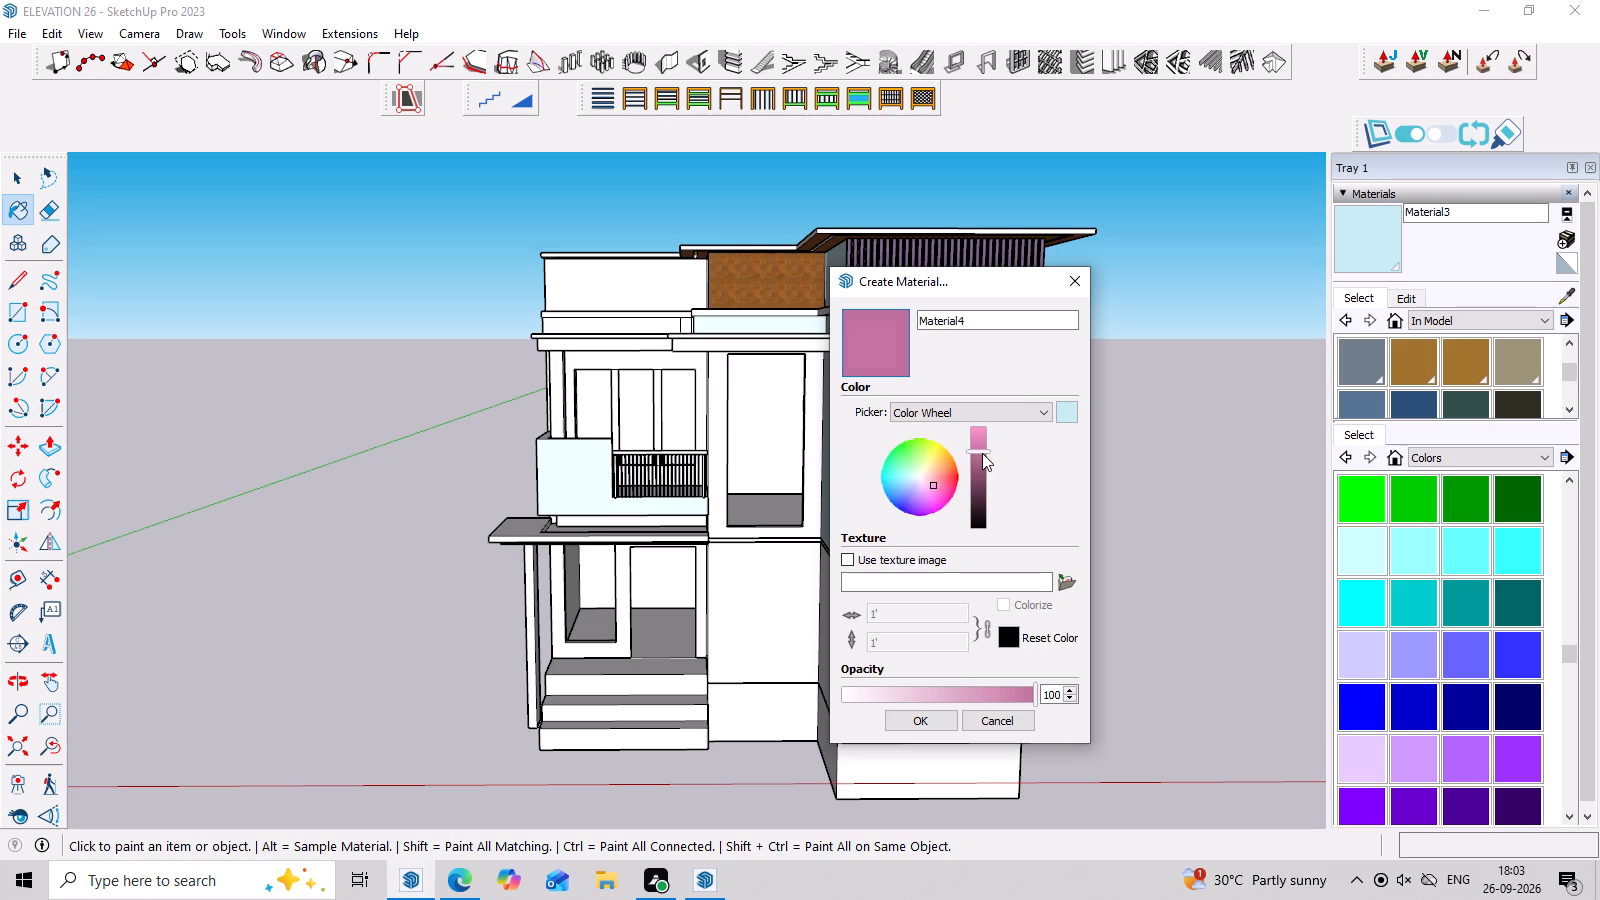
pyautogui.moveTo(982, 453); pyautogui.dragTo(982, 451)
pyautogui.scroll(9, 935, 492)
pyautogui.click(929, 492)
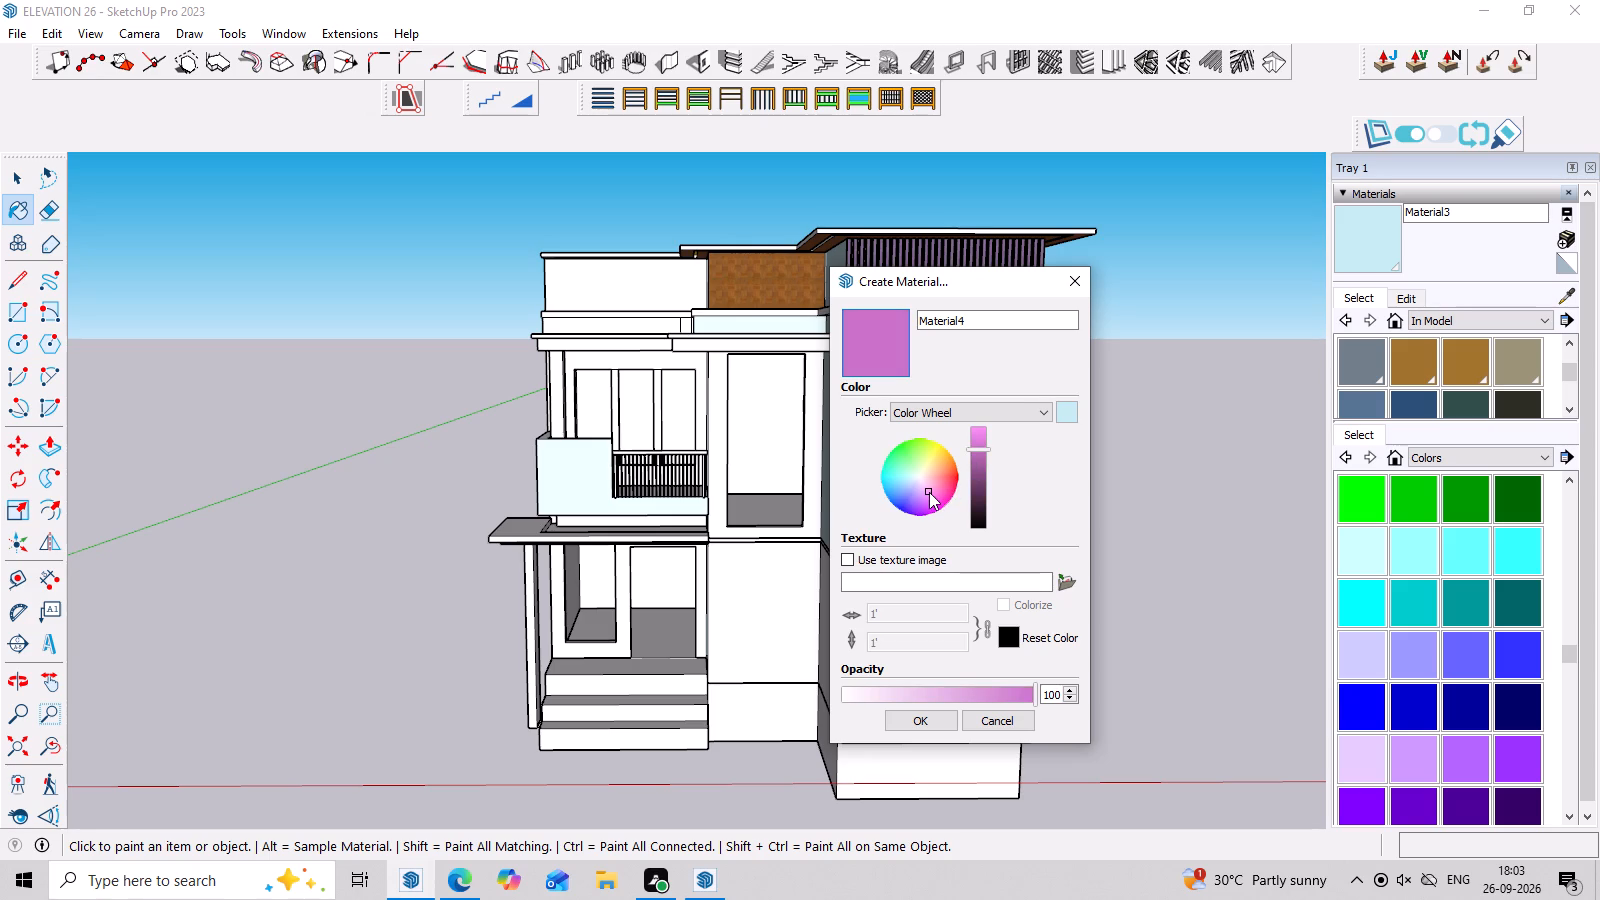
pyautogui.click(919, 481)
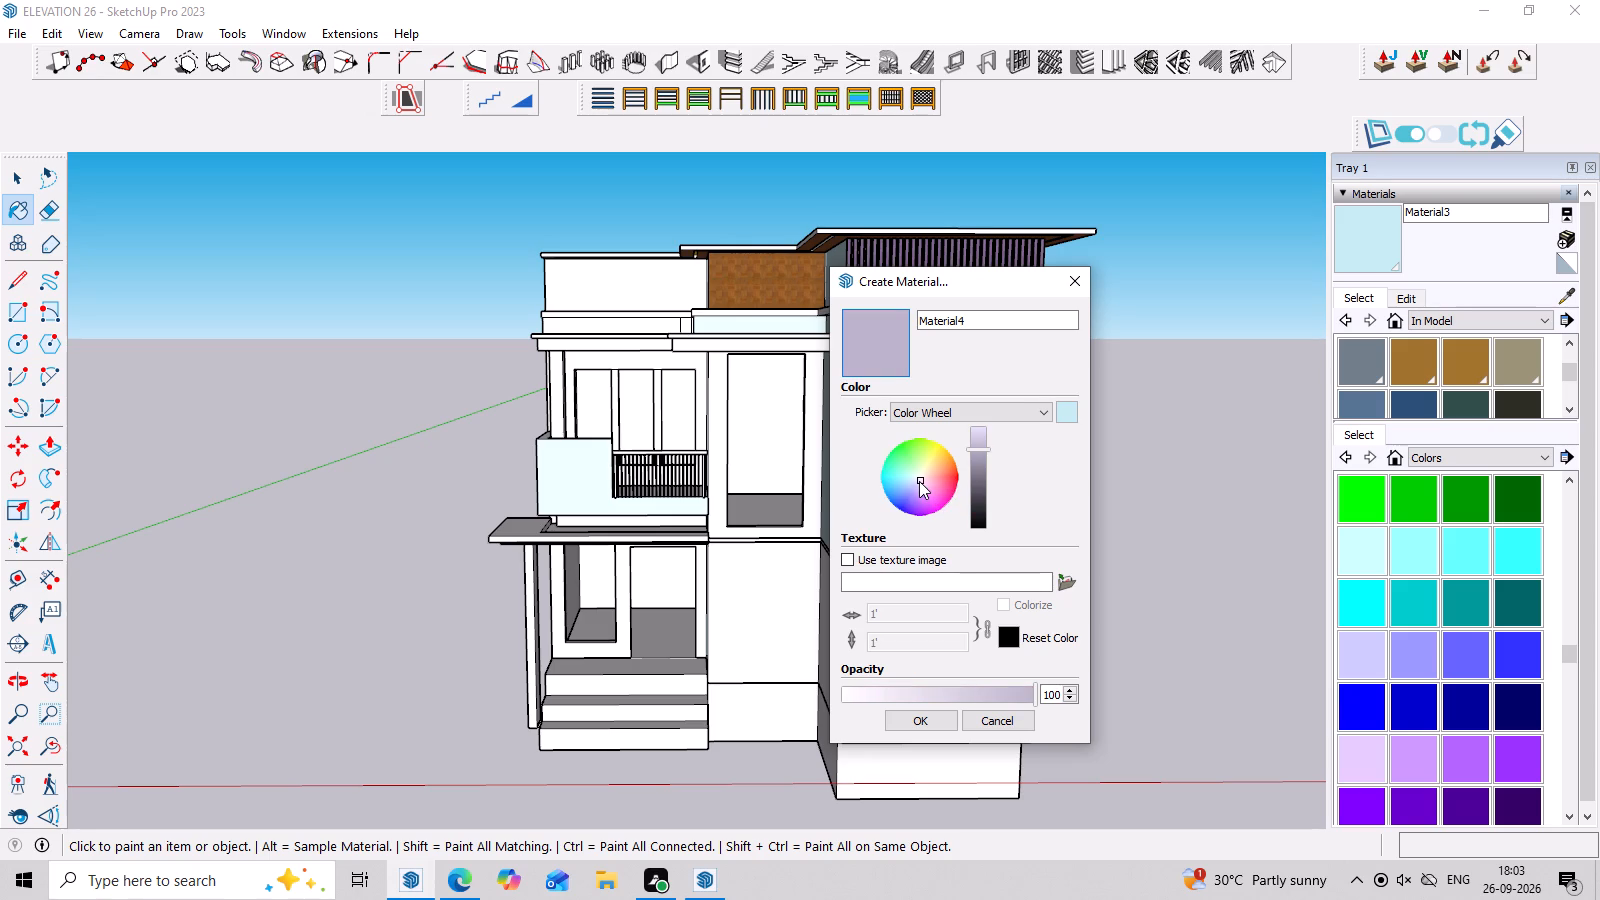
pyautogui.scroll(3, 998, 450)
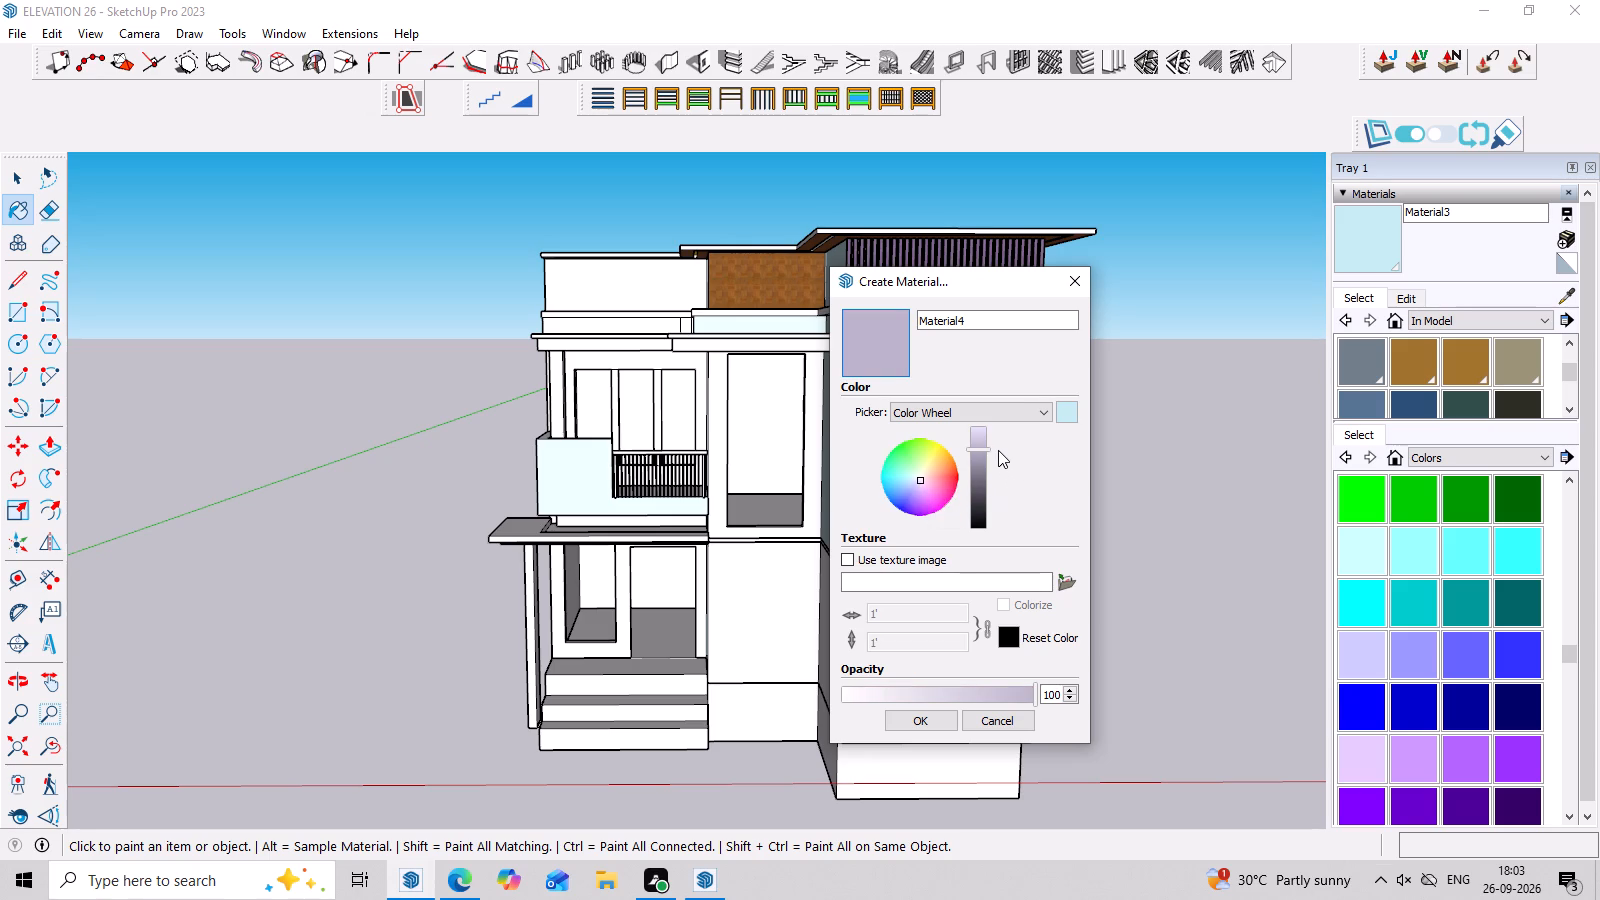
pyautogui.scroll(13, 998, 450)
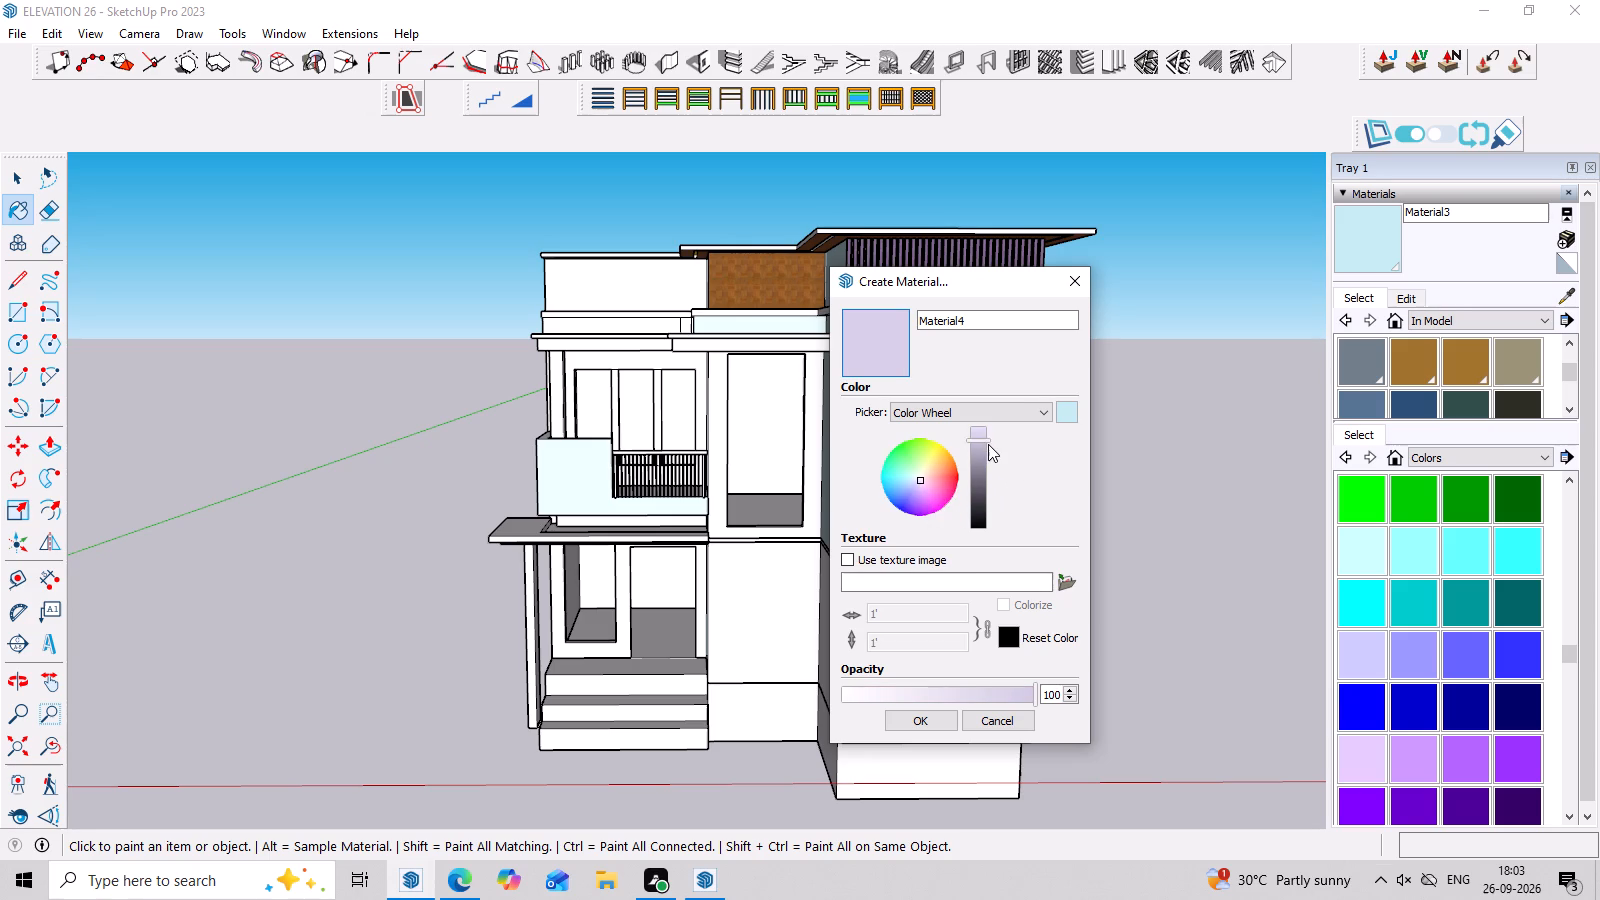
pyautogui.scroll(1, 988, 444)
pyautogui.click(946, 721)
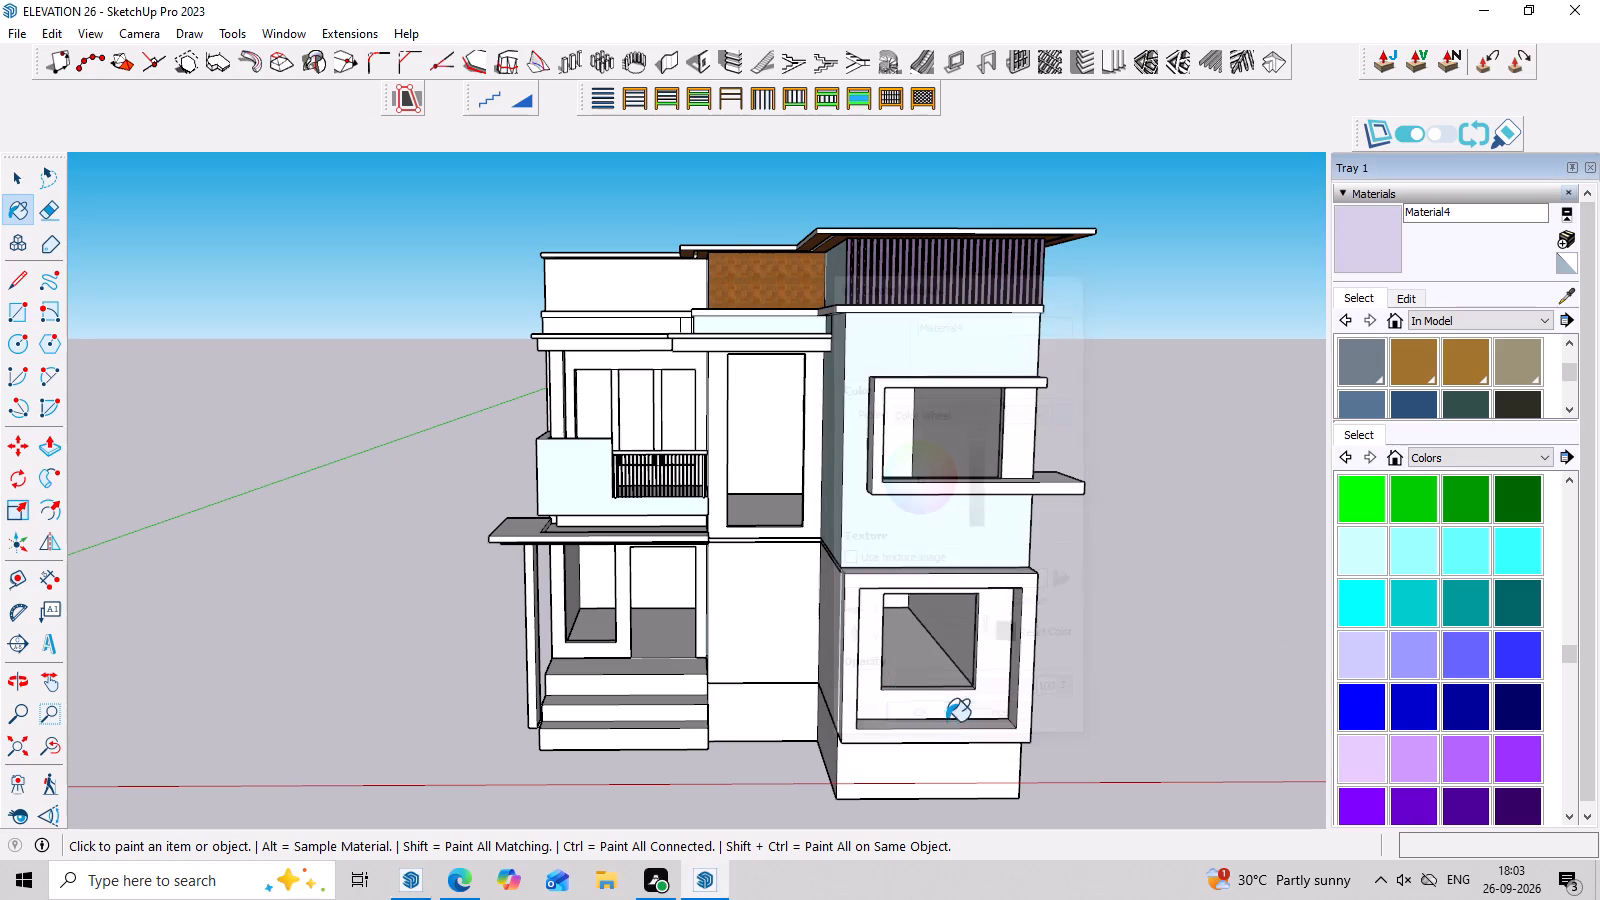
# Paint the central ground-floor wall panel and the upper-floor wall around the tall window with the pale lilac material.
pyautogui.click(789, 615)
pyautogui.click(715, 419)
pyautogui.moveTo(806, 543); pyautogui.dragTo(852, 639, button='middle')
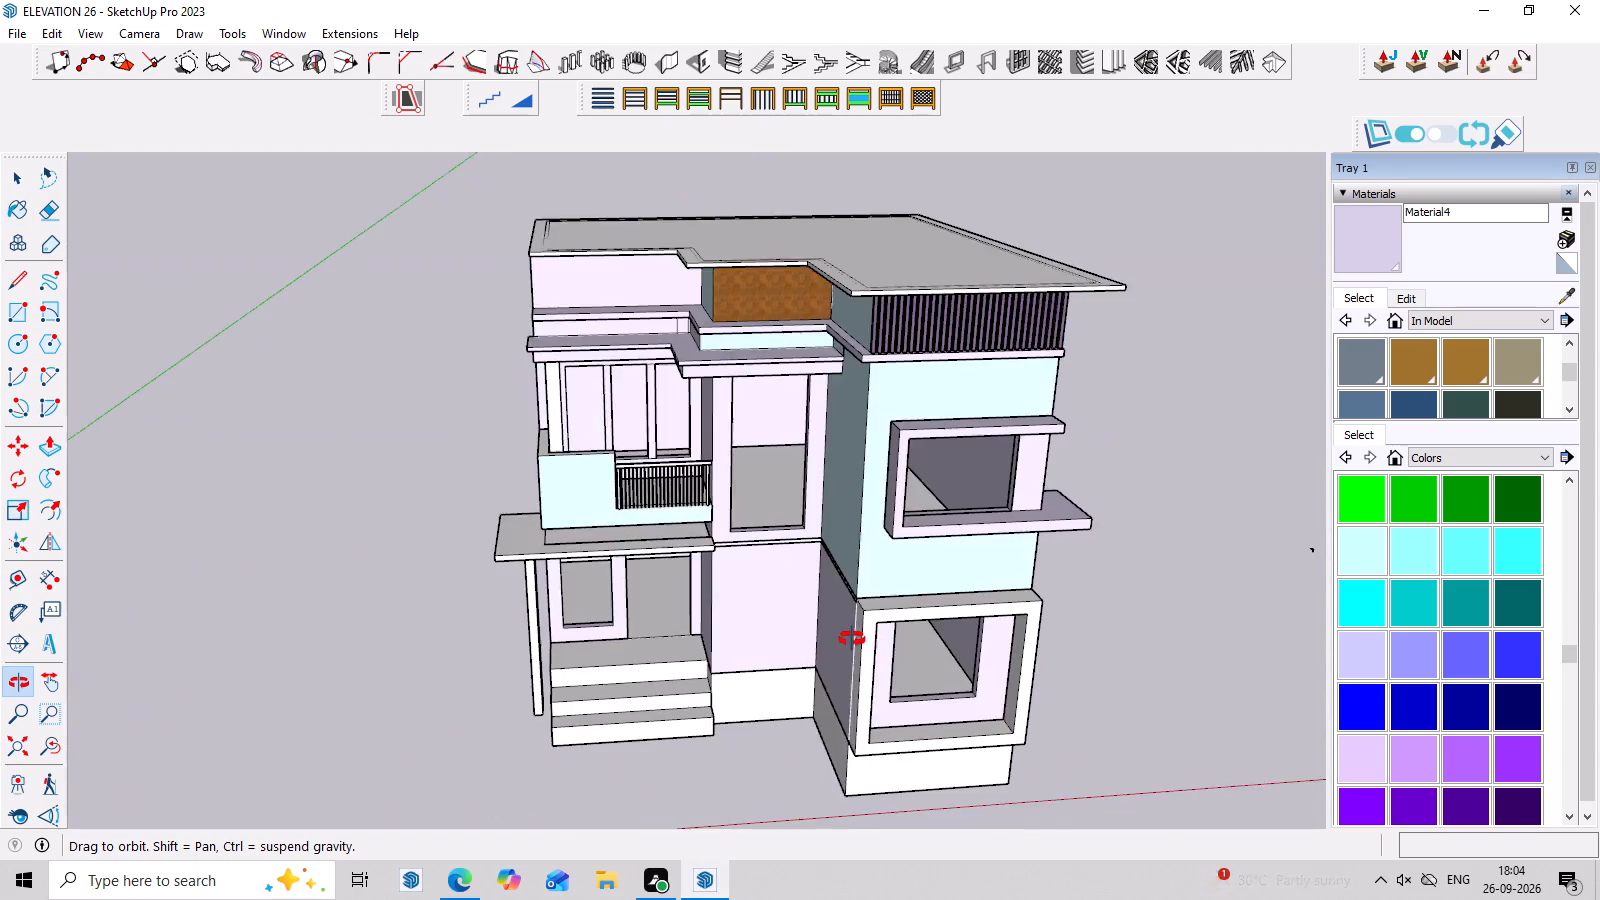
# Undo the last lilac painting across the upper-floor walls and window surrounds.
pyautogui.moveTo(852, 639); pyautogui.dragTo(909, 608, button='middle')
pyautogui.hotkey('ctrl', 'z')
pyautogui.press('space')
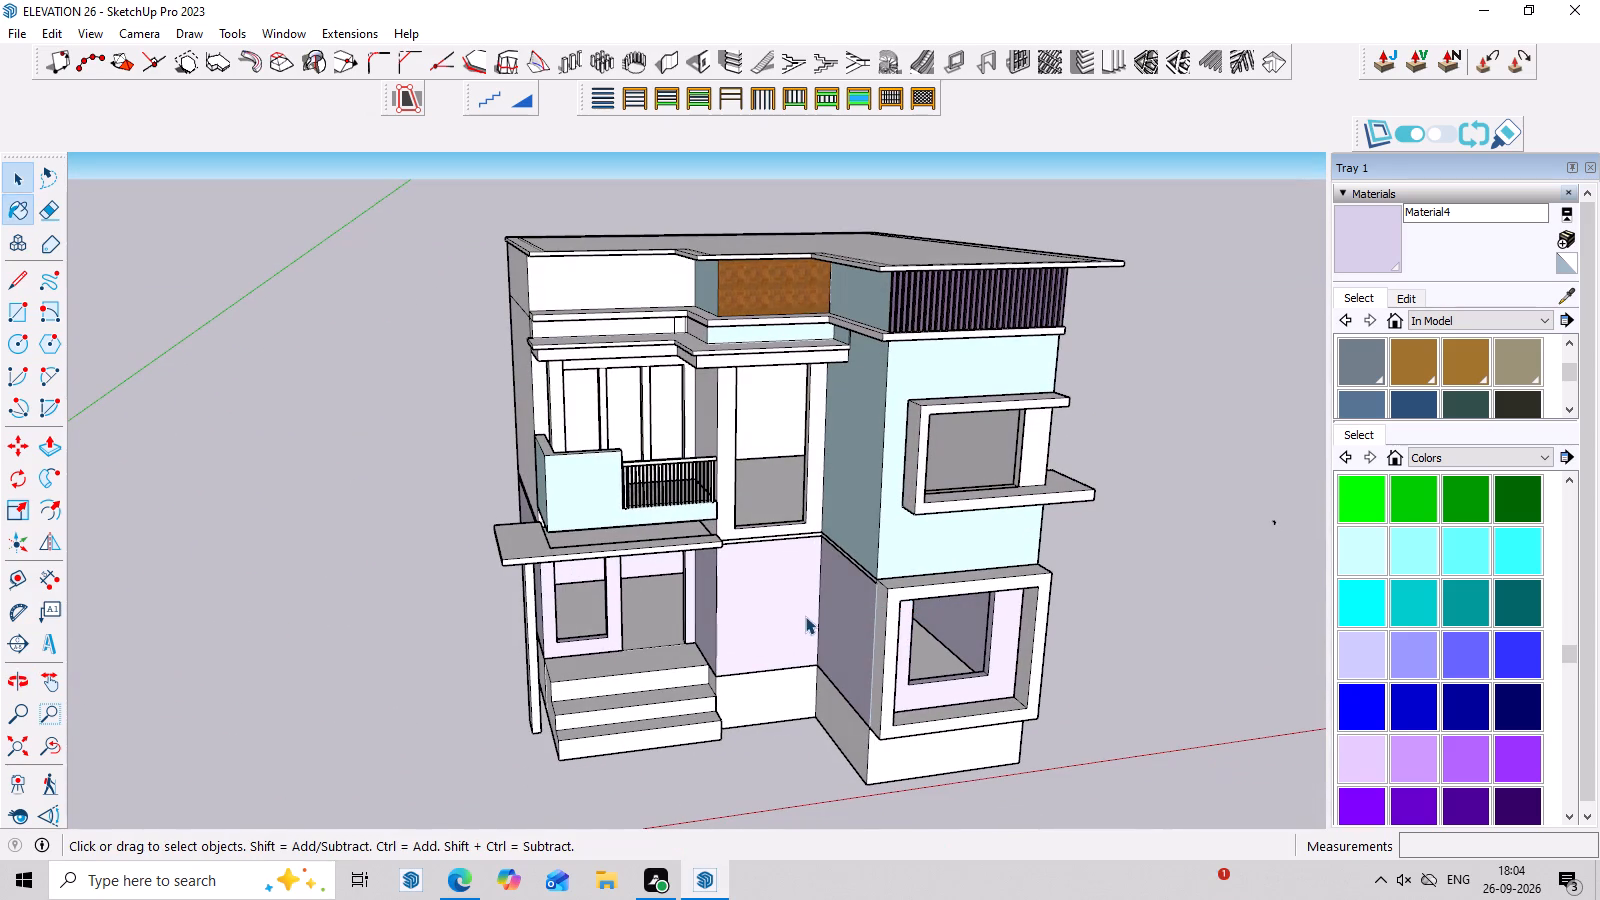
# Paint only the upper-floor wall face around the tall window and its adjoining side return with pale lilac Material4.
pyautogui.click(819, 446)
pyautogui.scroll(3, 819, 446)
pyautogui.doubleClick(819, 446)
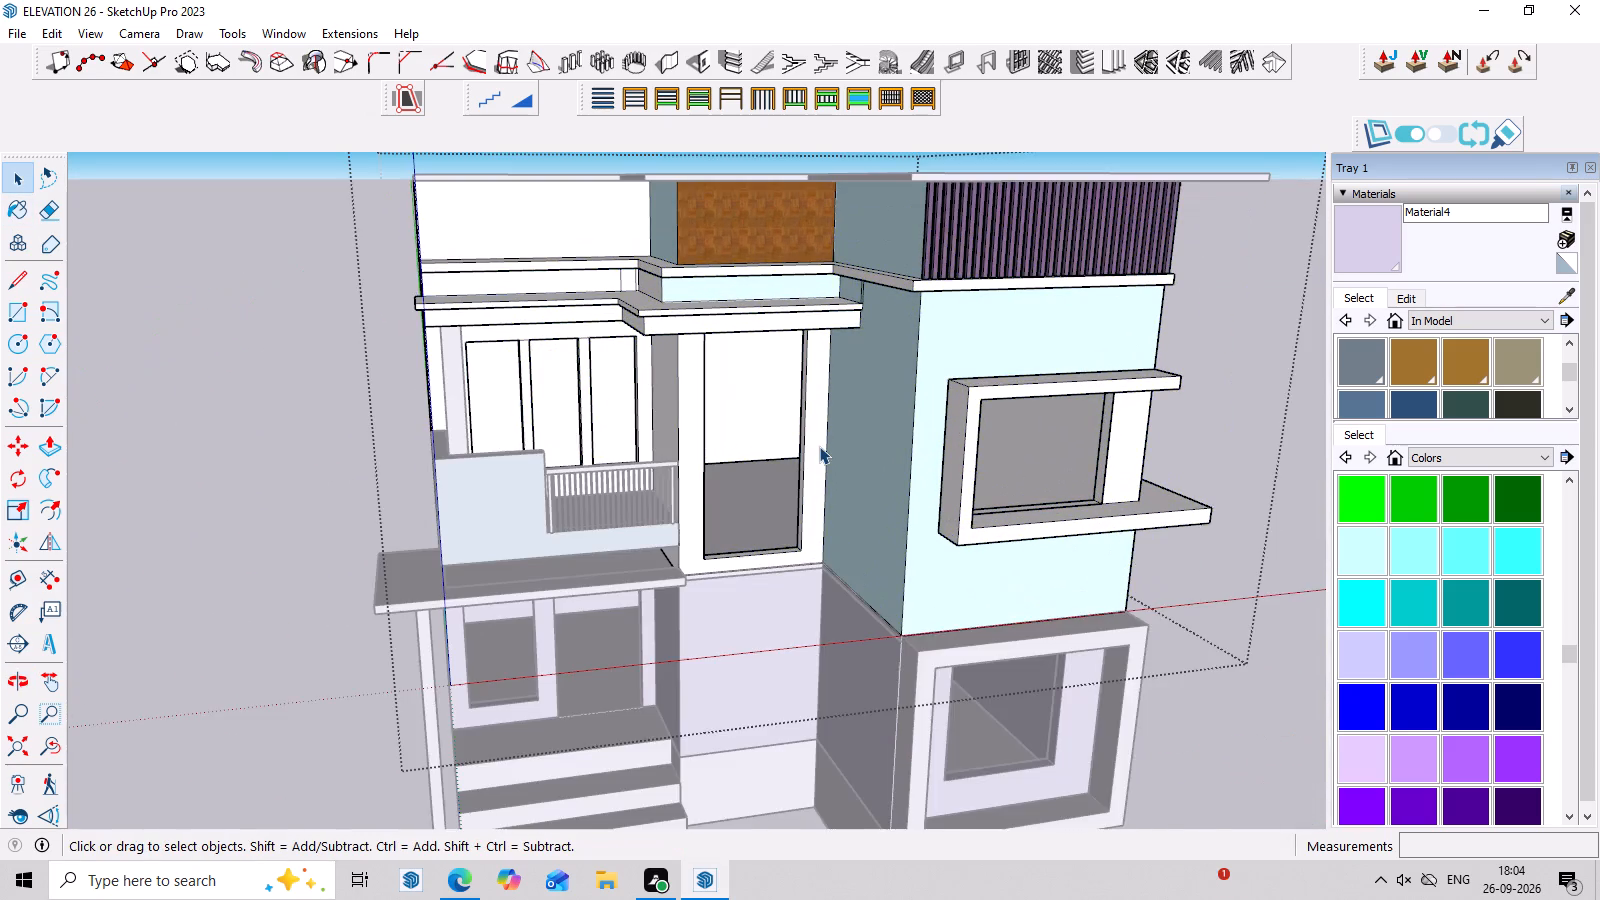
pyautogui.scroll(2, 819, 446)
pyautogui.click(819, 446)
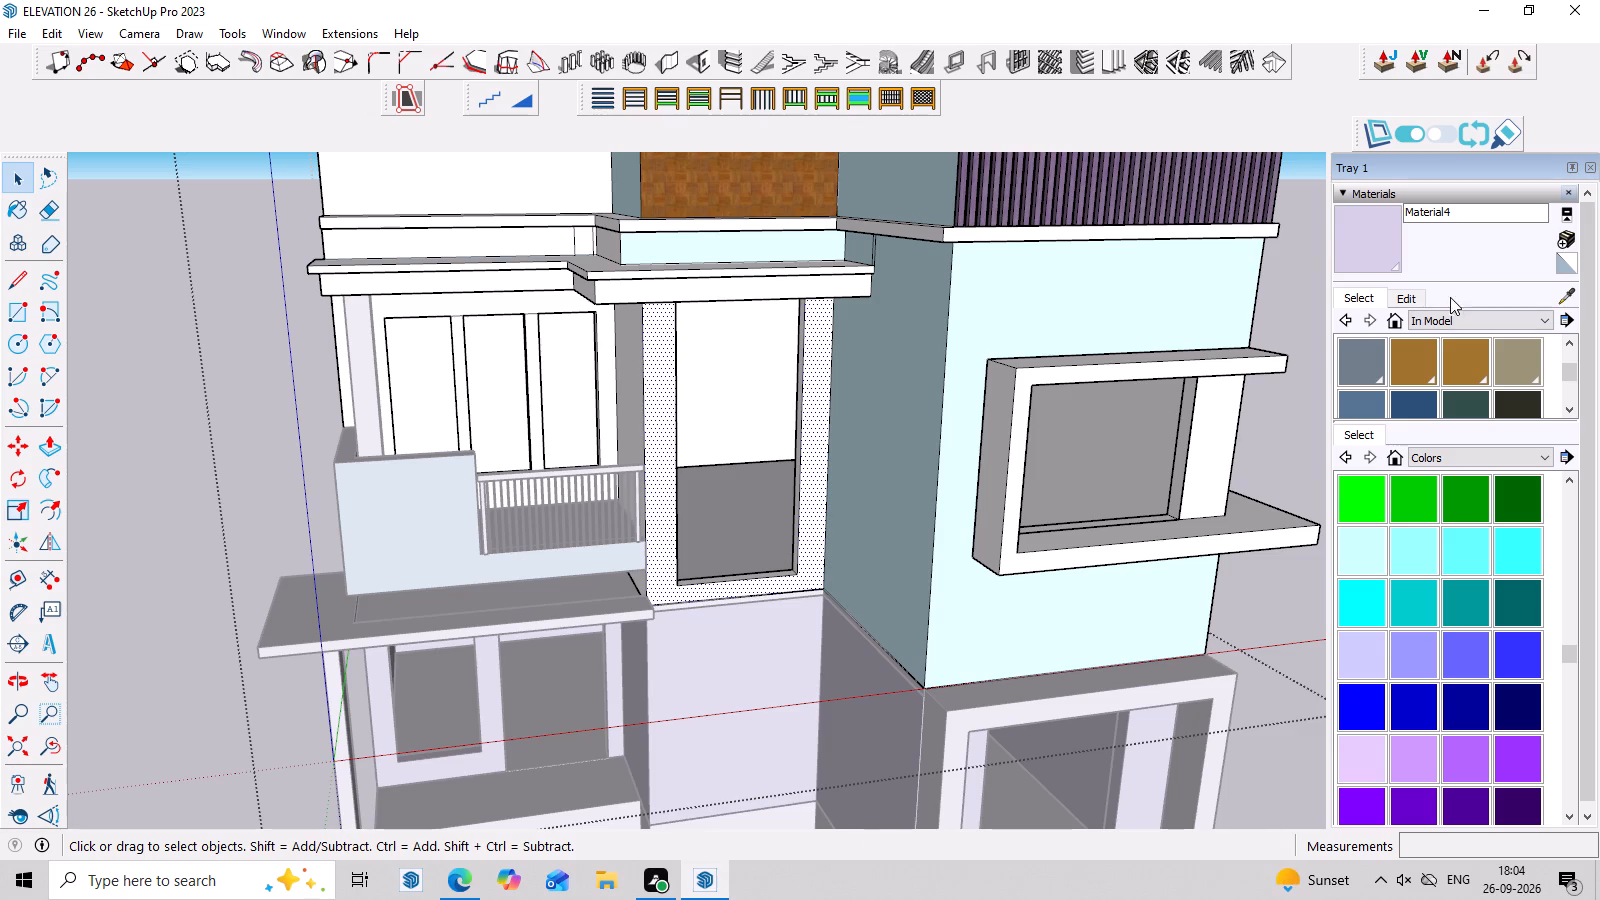
pyautogui.click(1358, 222)
pyautogui.scroll(4, 846, 561)
pyautogui.click(800, 385)
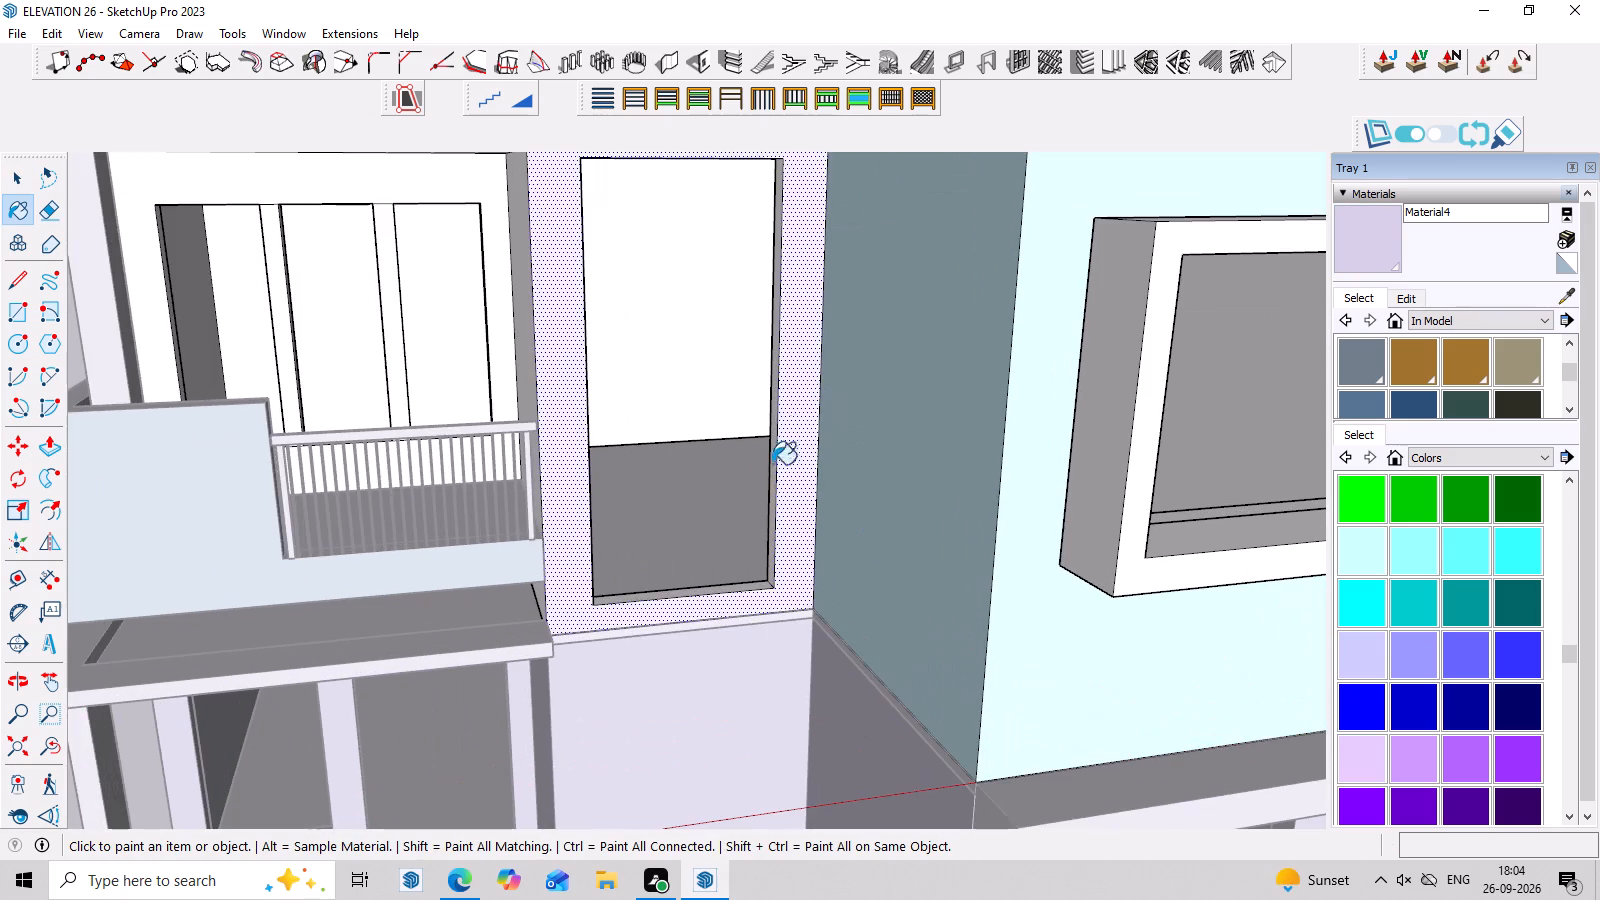
pyautogui.moveTo(771, 477); pyautogui.dragTo(1122, 446, button='middle')
pyautogui.click(665, 296)
pyautogui.scroll(-6, 823, 493)
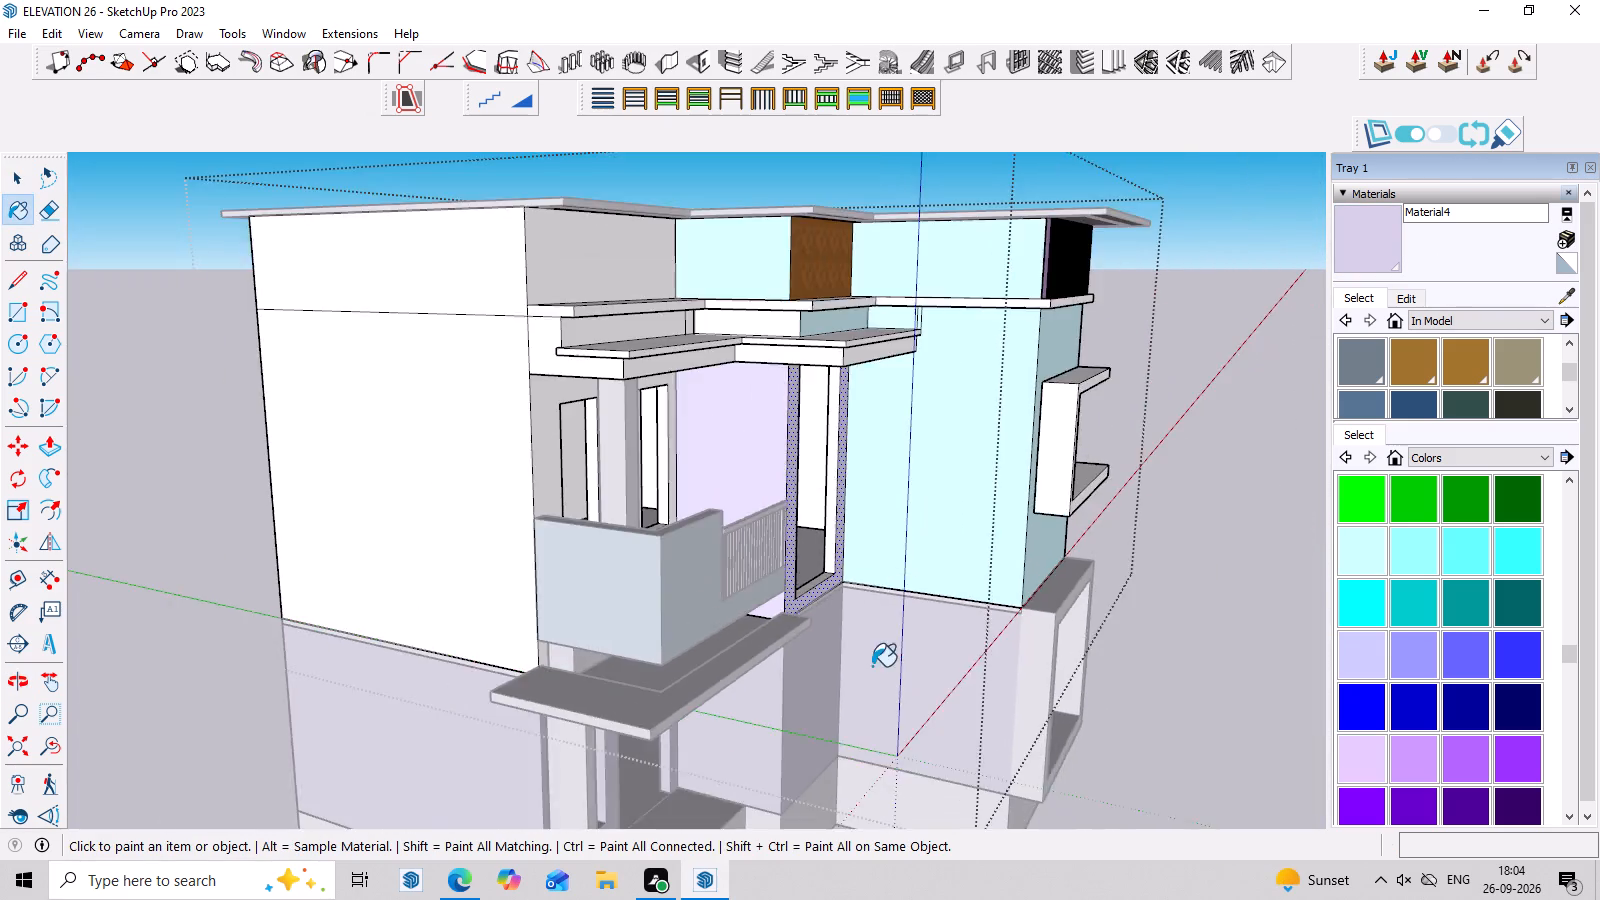
pyautogui.moveTo(872, 666); pyautogui.dragTo(375, 441, button='middle')
pyautogui.scroll(-7, 640, 483)
pyautogui.moveTo(812, 608); pyautogui.dragTo(819, 703, button='middle')
pyautogui.press('space')
pyautogui.click(1094, 470)
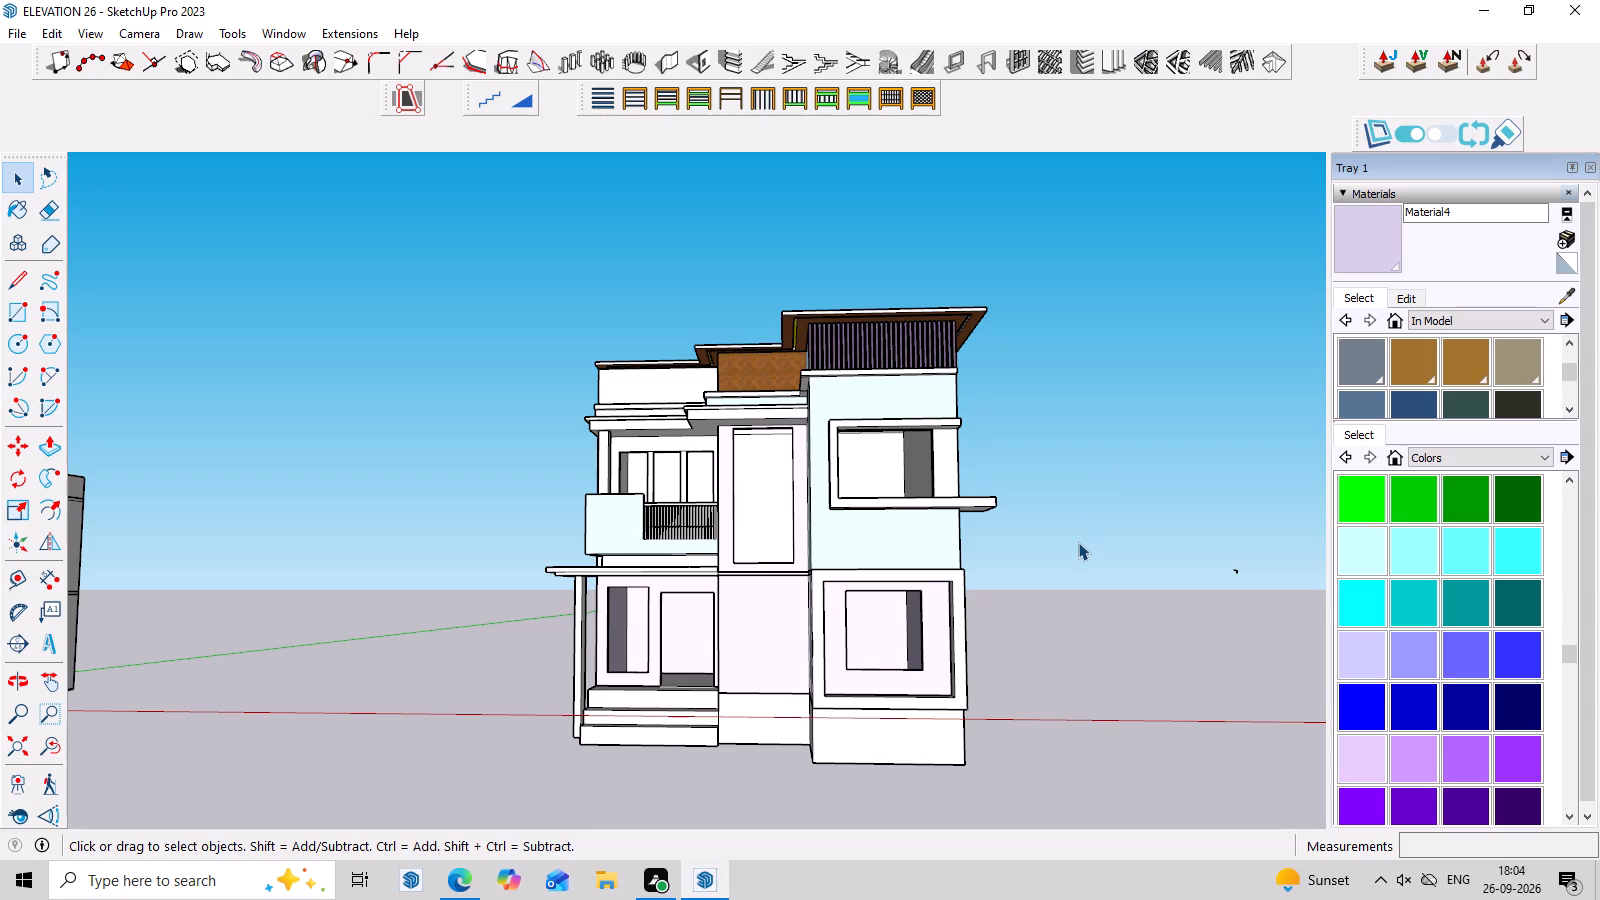
# Examine the house's painted front and side walls from several angles and distances.
pyautogui.scroll(-3, 1078, 542)
pyautogui.moveTo(1082, 550); pyautogui.dragTo(1100, 648, button='middle')
pyautogui.scroll(6, 937, 310)
pyautogui.middleClick(983, 451)
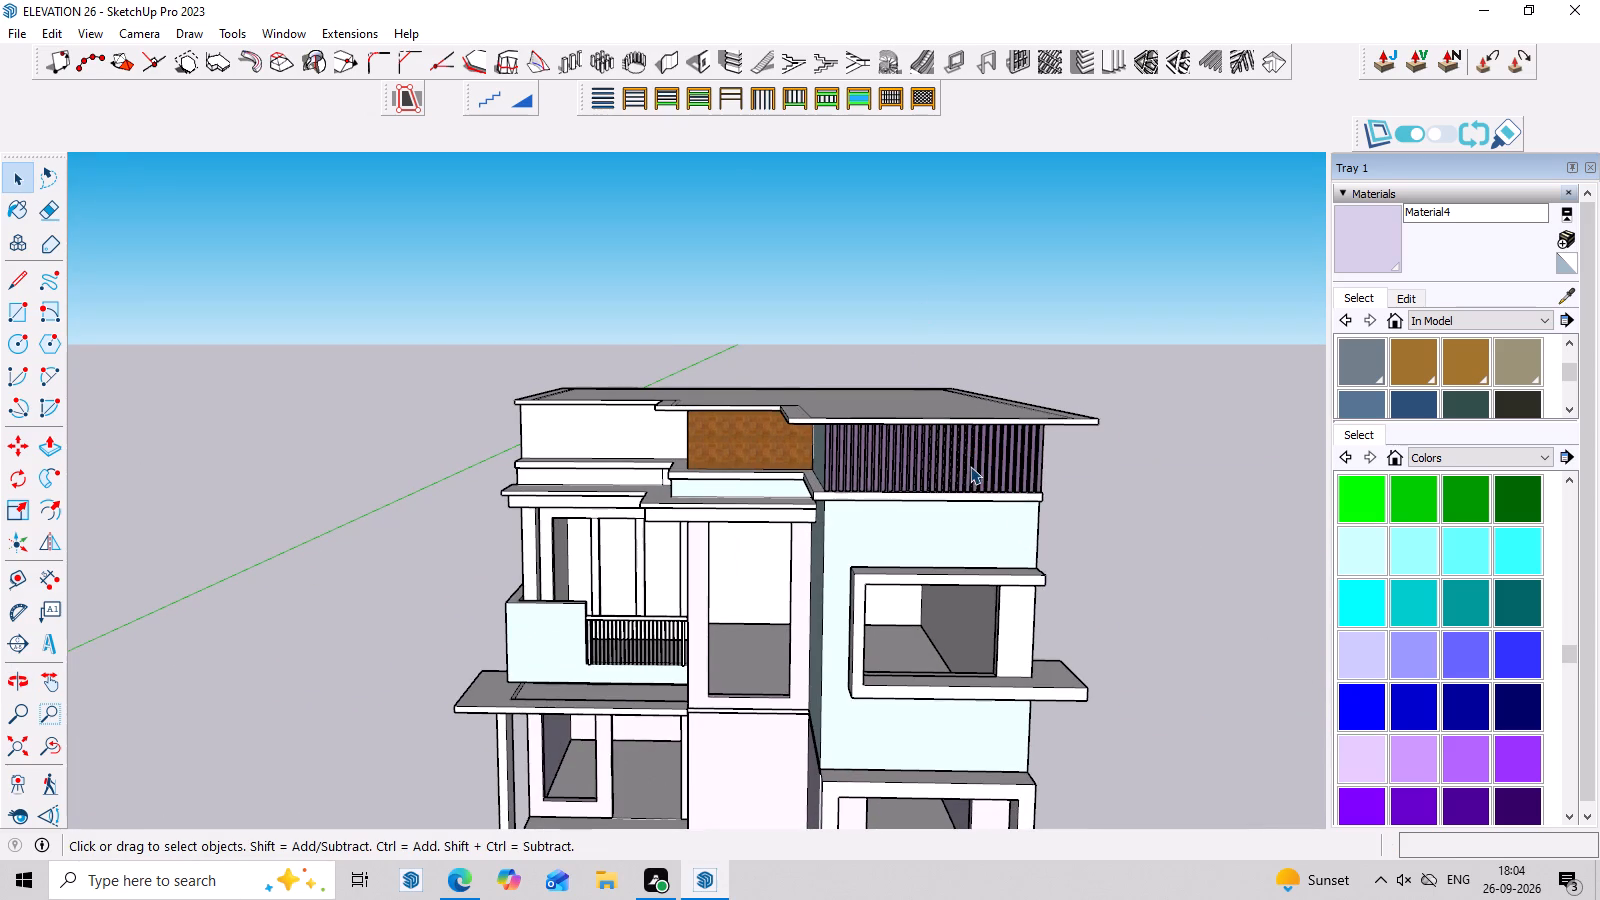
pyautogui.scroll(-3, 959, 460)
pyautogui.moveTo(959, 460); pyautogui.dragTo(981, 268, button='middle')
pyautogui.scroll(3, 923, 509)
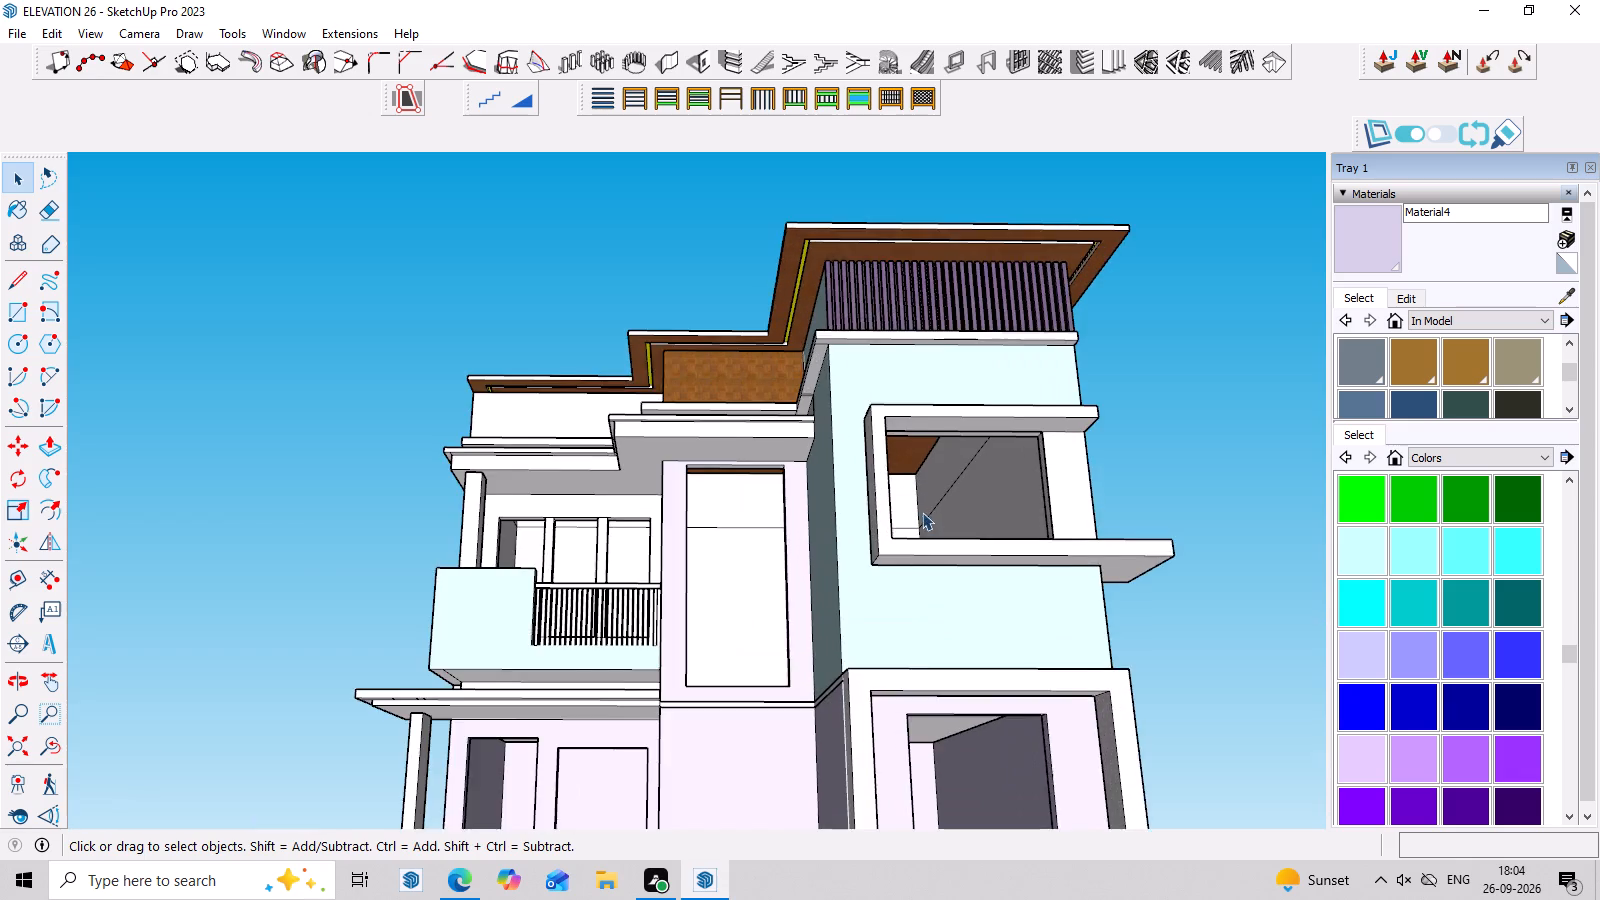
pyautogui.moveTo(922, 512); pyautogui.dragTo(1079, 625, button='middle')
pyautogui.scroll(1, 1041, 565)
pyautogui.scroll(-7, 1034, 544)
pyautogui.moveTo(1051, 550); pyautogui.dragTo(1042, 583, button='middle')
pyautogui.scroll(-1, 1044, 575)
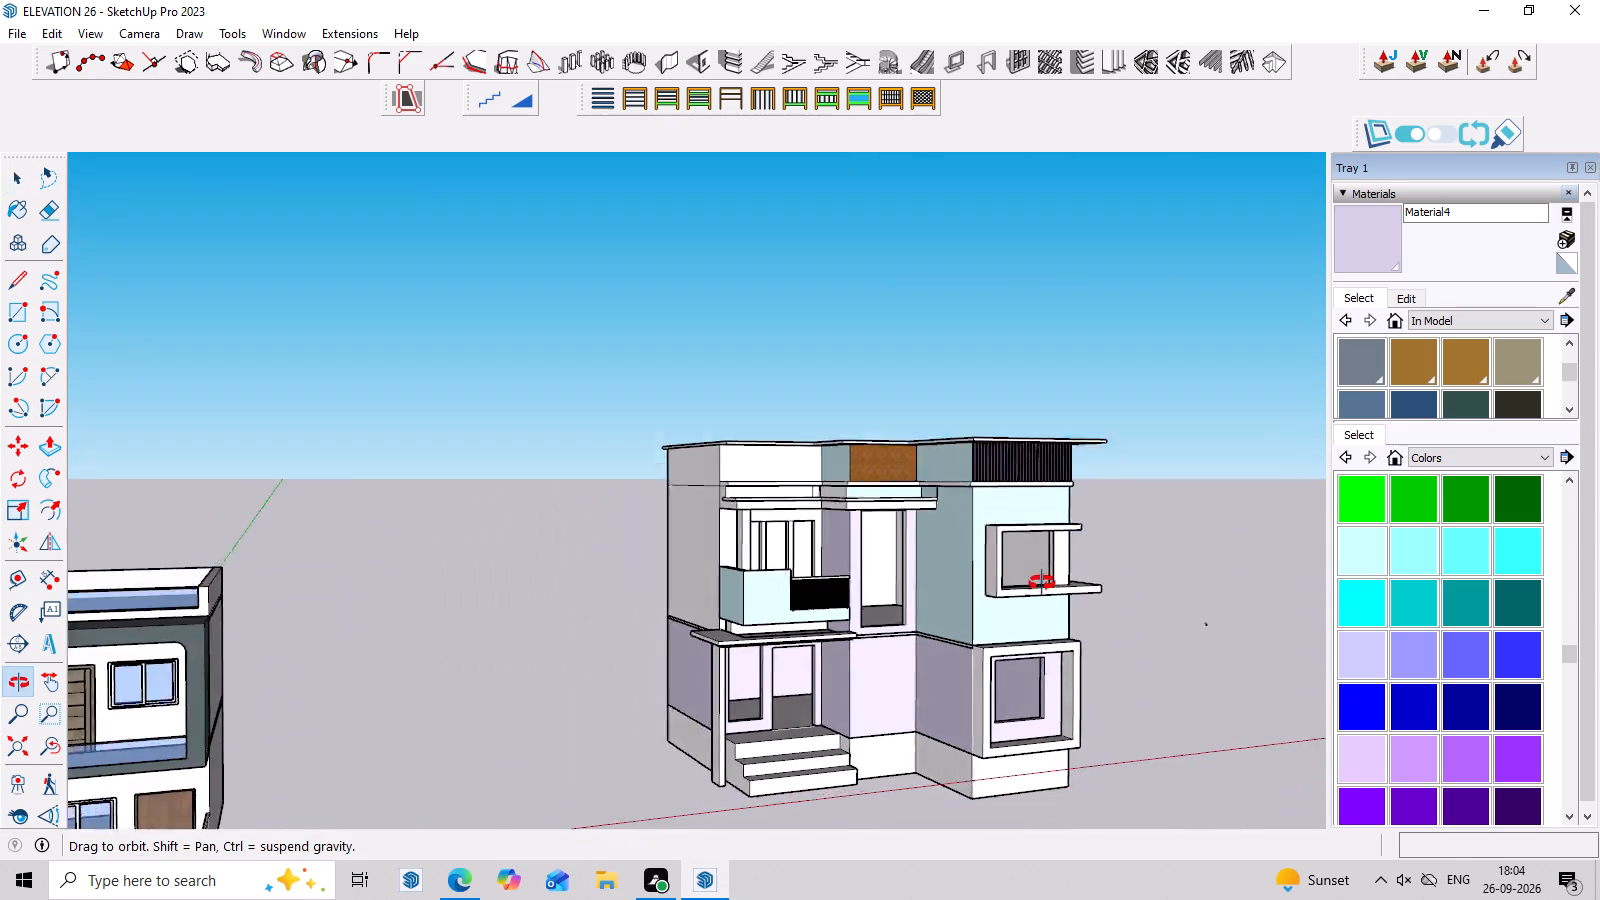
pyautogui.moveTo(1042, 583); pyautogui.dragTo(1039, 588, button='middle')
pyautogui.scroll(-1, 1042, 583)
pyautogui.scroll(5, 1009, 600)
pyautogui.scroll(-2, 964, 507)
pyautogui.moveTo(963, 507); pyautogui.dragTo(802, 511, button='middle')
pyautogui.moveTo(794, 504); pyautogui.dragTo(794, 489, button='middle')
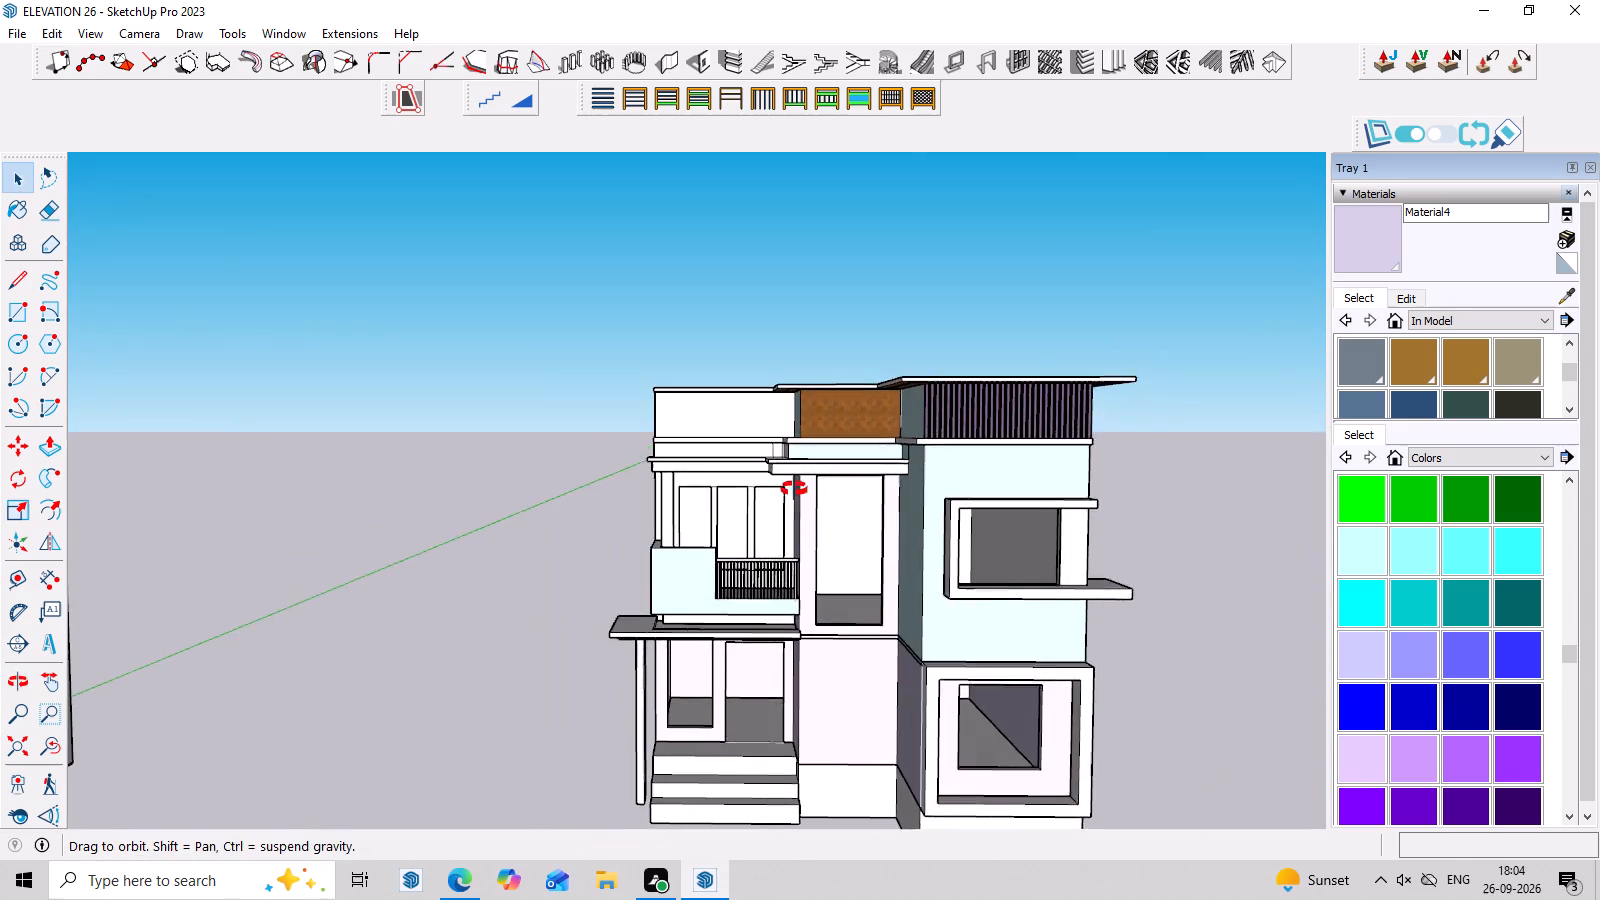
pyautogui.moveTo(794, 489); pyautogui.dragTo(888, 191, button='middle')
pyautogui.scroll(-8, 991, 539)
pyautogui.moveTo(937, 514); pyautogui.dragTo(942, 533, button='middle')
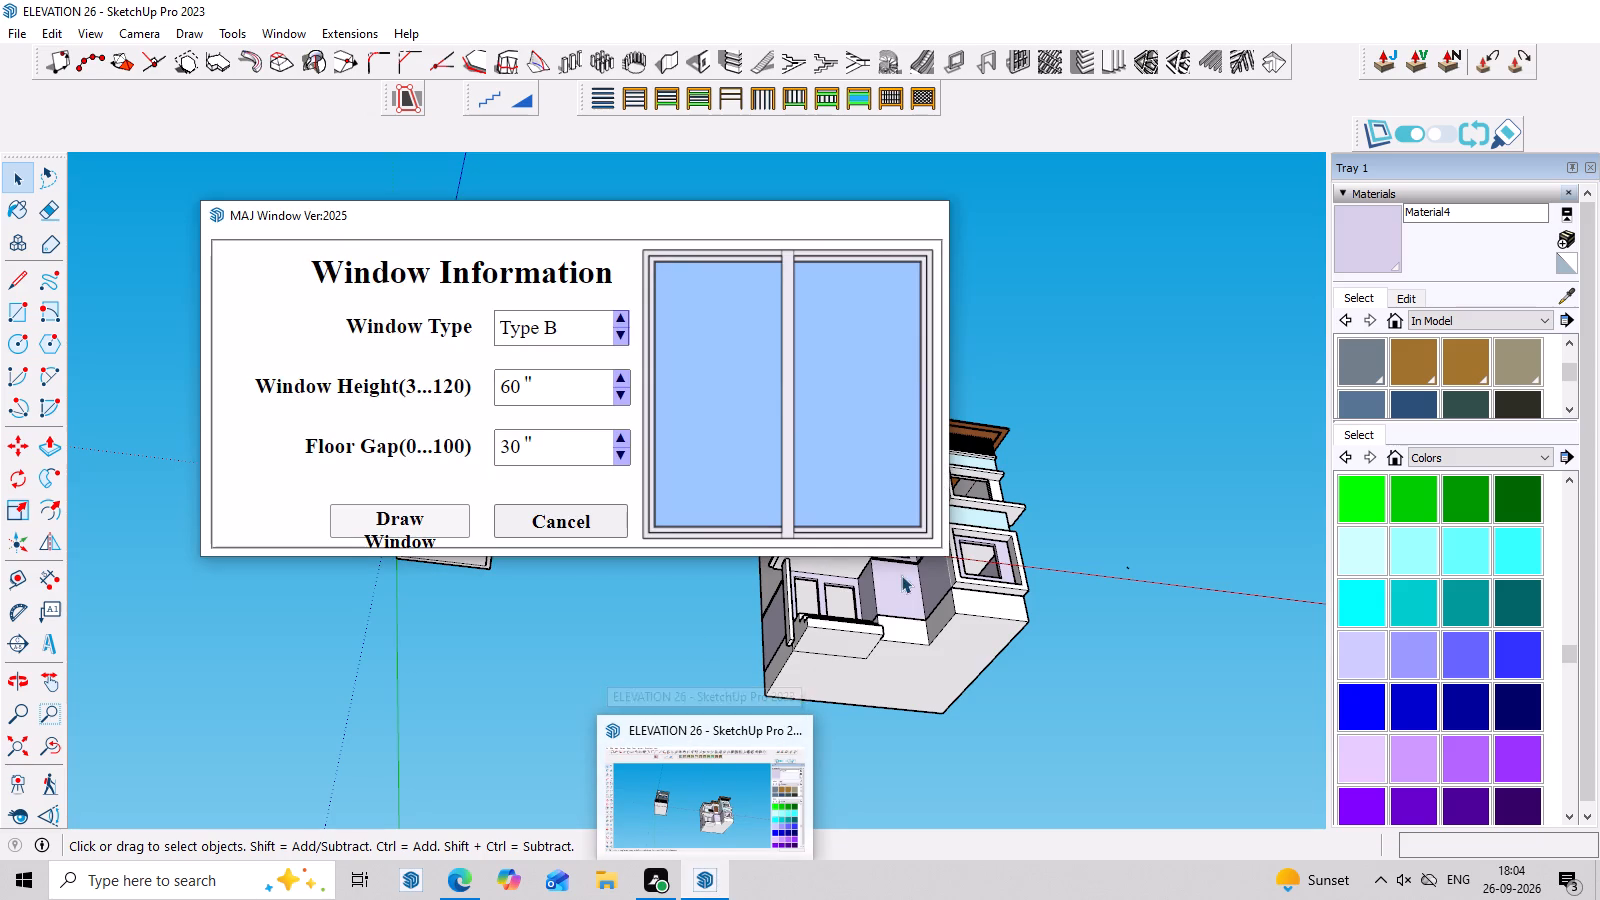
pyautogui.moveTo(1031, 424); pyautogui.dragTo(949, 775, button='middle')
pyautogui.scroll(8, 1059, 494)
pyautogui.moveTo(1069, 496); pyautogui.dragTo(1204, 508, button='middle')
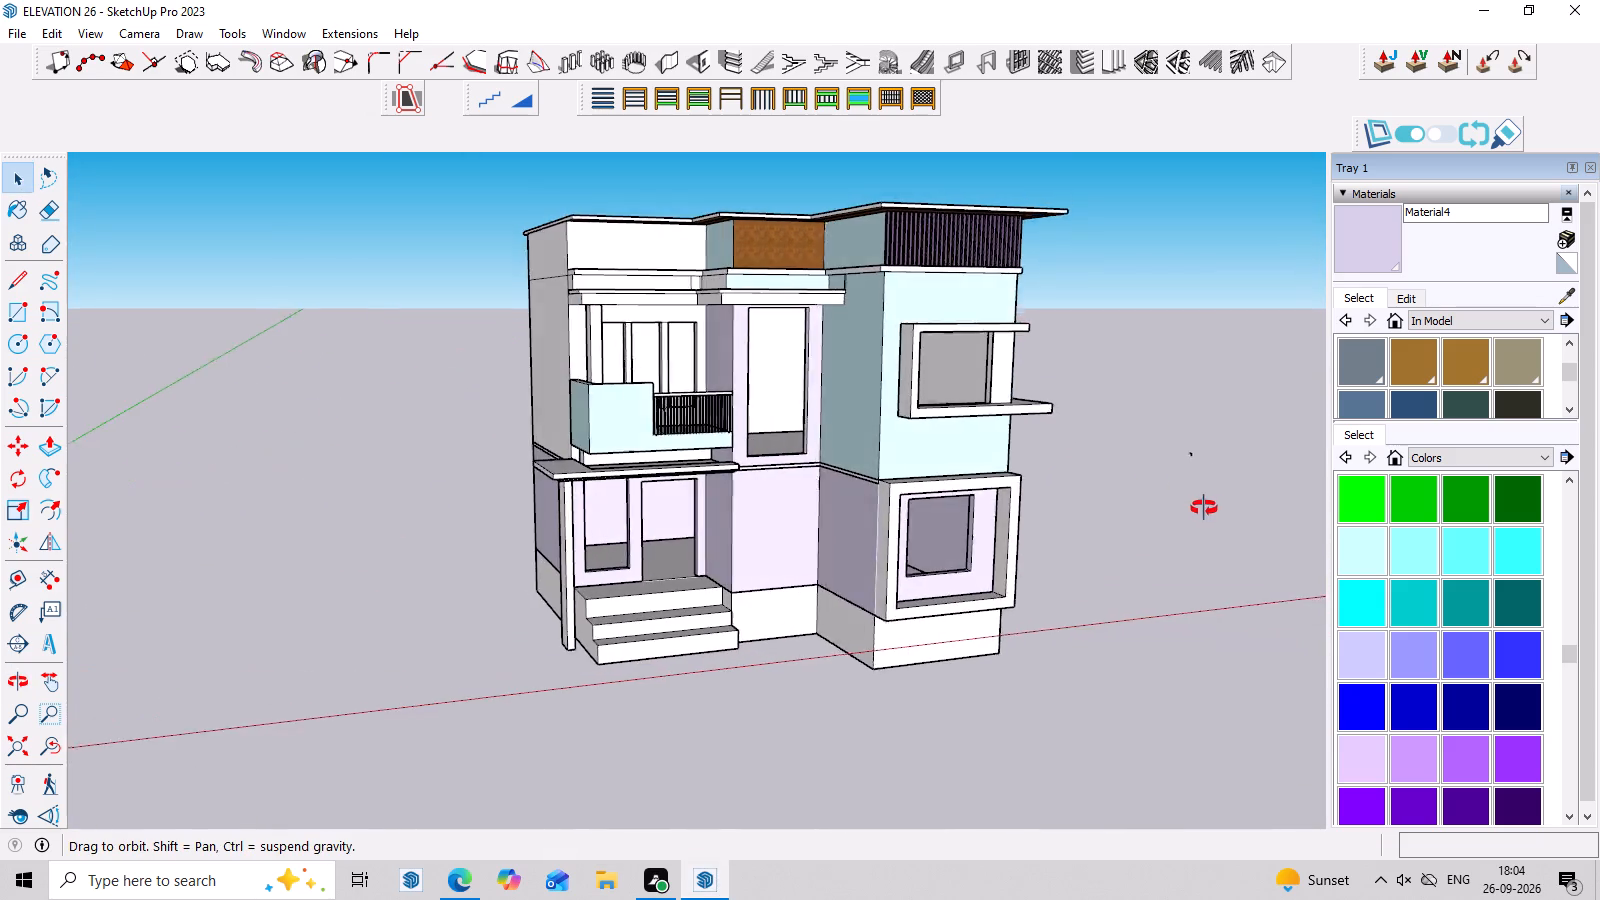
pyautogui.moveTo(1204, 508); pyautogui.dragTo(1248, 505, button='middle')
# Paint the whole projecting frame around the ground-floor front window with the grey Heather_Cuffs material.
pyautogui.scroll(6, 812, 426)
pyautogui.moveTo(993, 492); pyautogui.dragTo(1063, 528, button='middle')
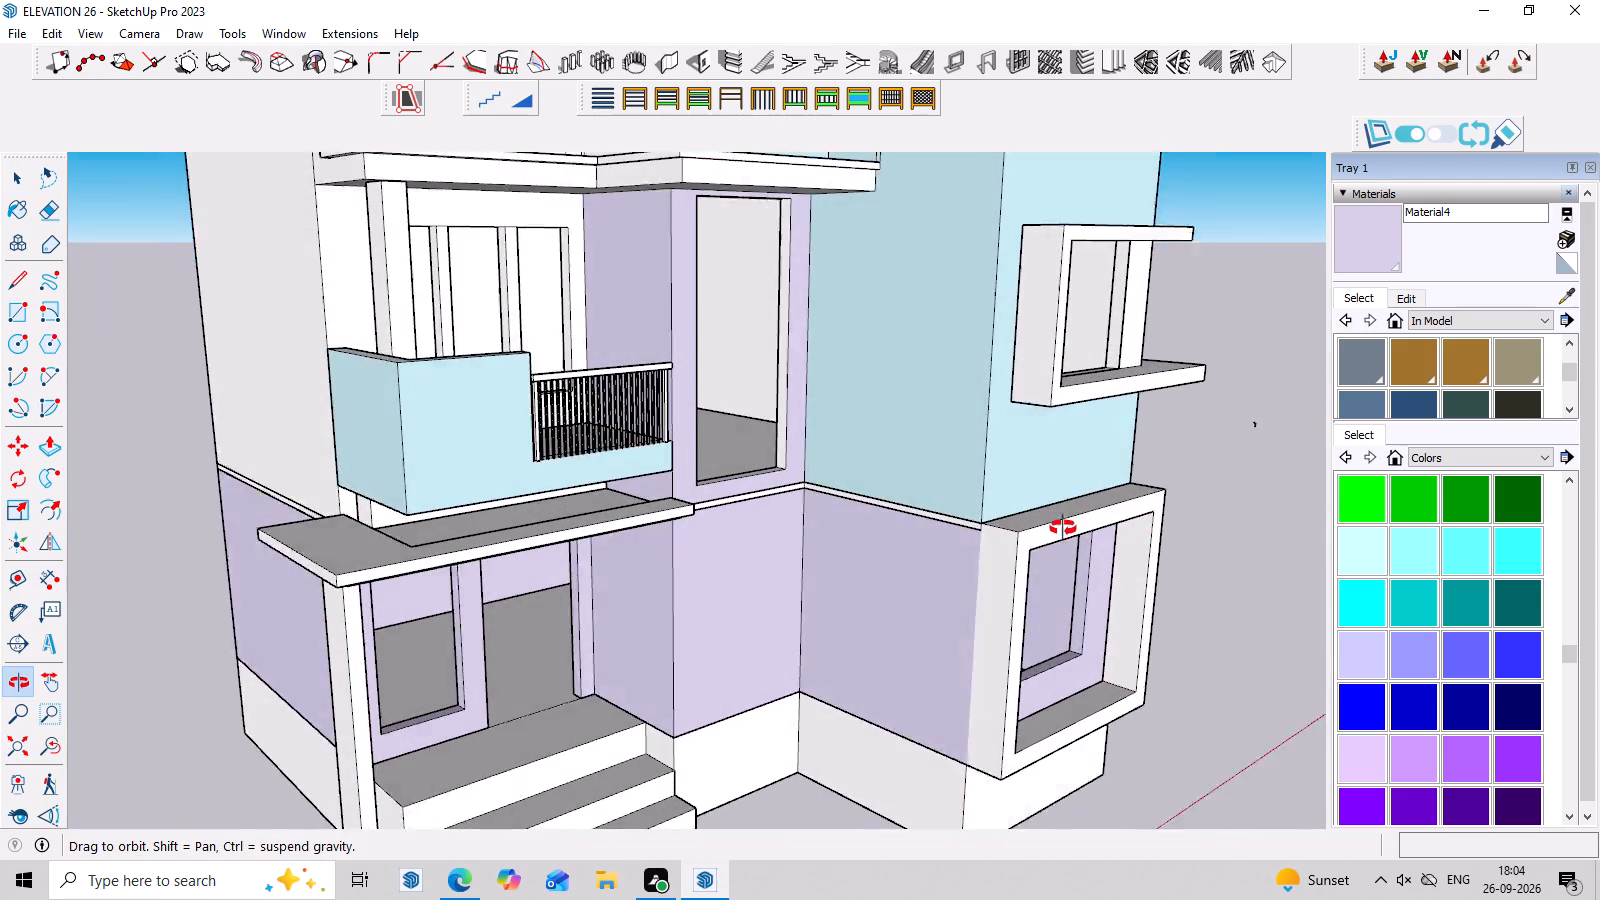
pyautogui.moveTo(1063, 528); pyautogui.dragTo(1051, 531, button='middle')
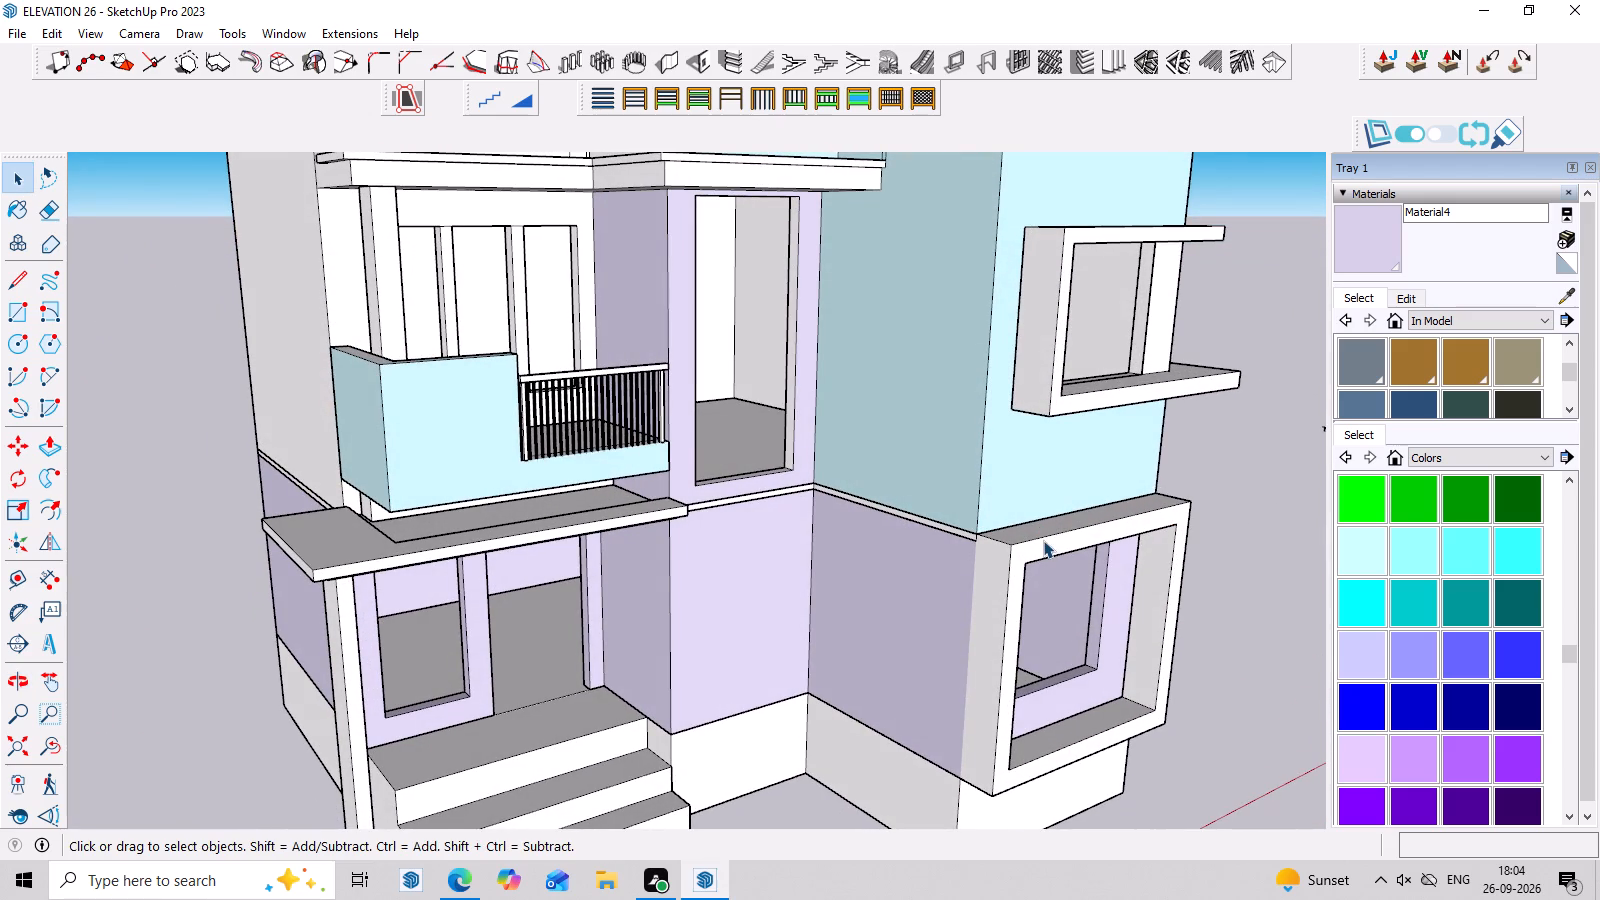
pyautogui.scroll(2, 1043, 540)
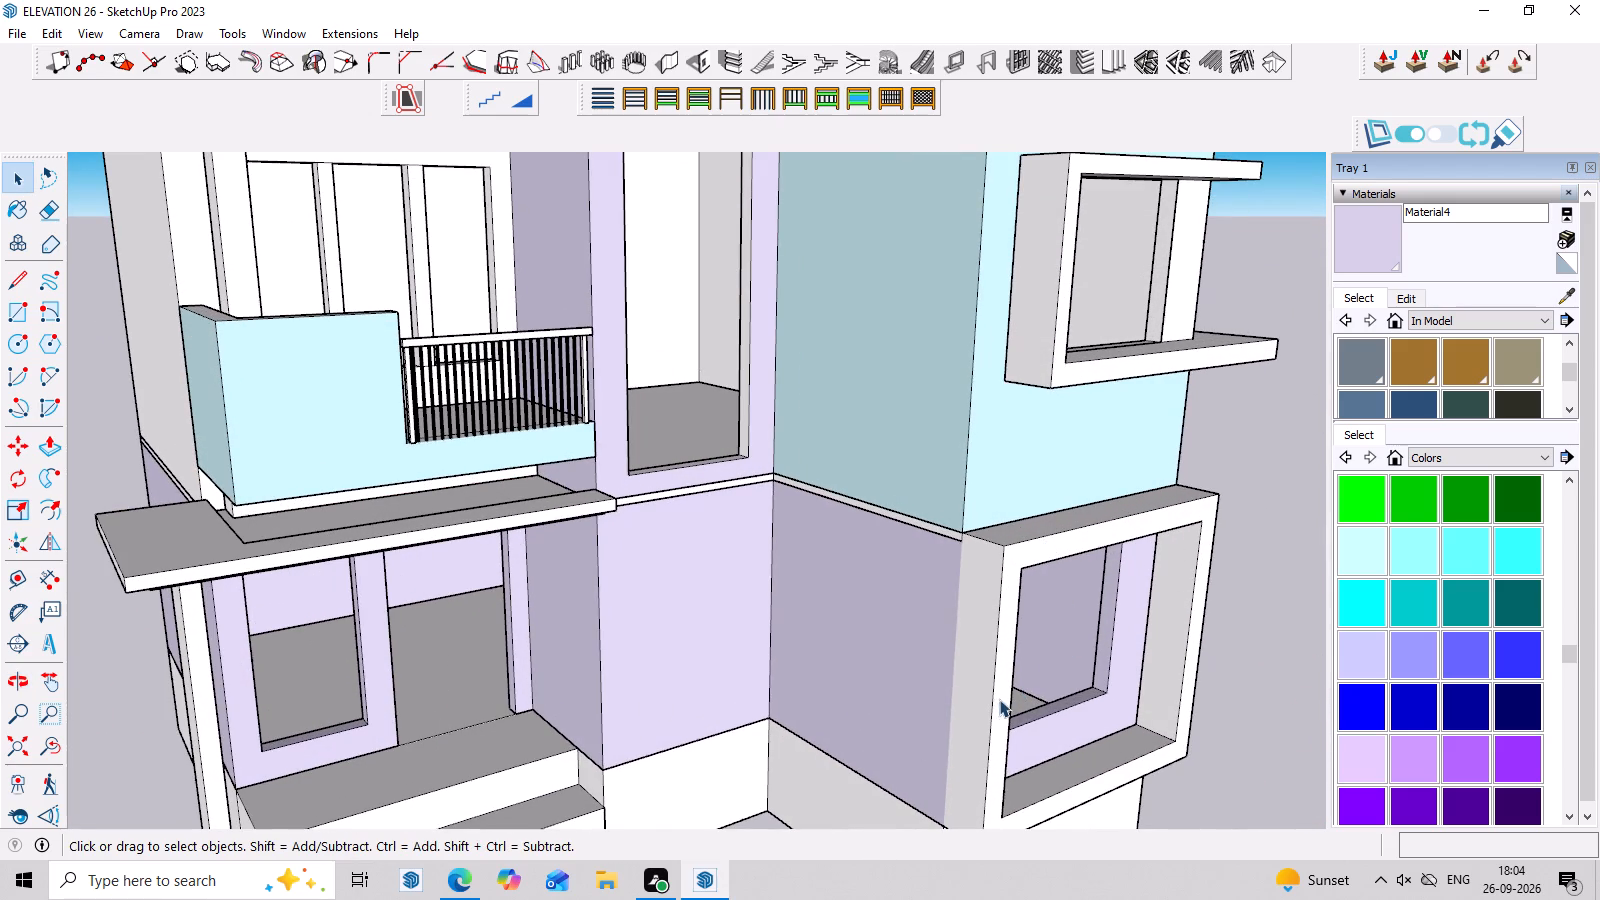
pyautogui.doubleClick(1000, 699)
pyautogui.tripleClick(1000, 699)
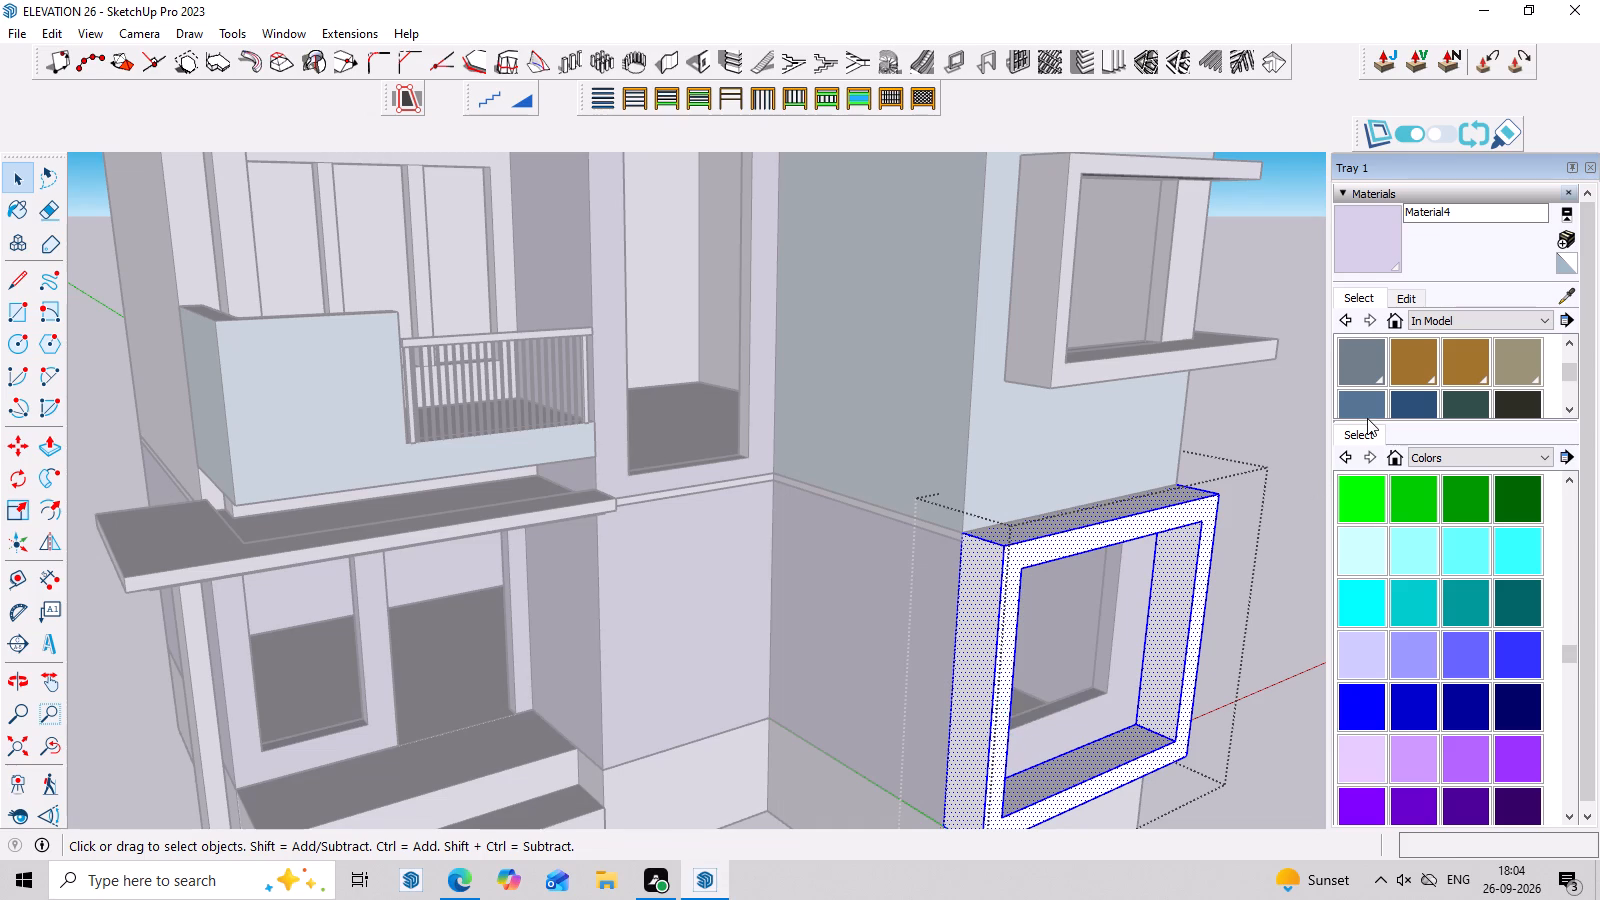
pyautogui.click(1371, 358)
pyautogui.scroll(2, 663, 705)
pyautogui.click(1095, 494)
pyautogui.scroll(-11, 1023, 675)
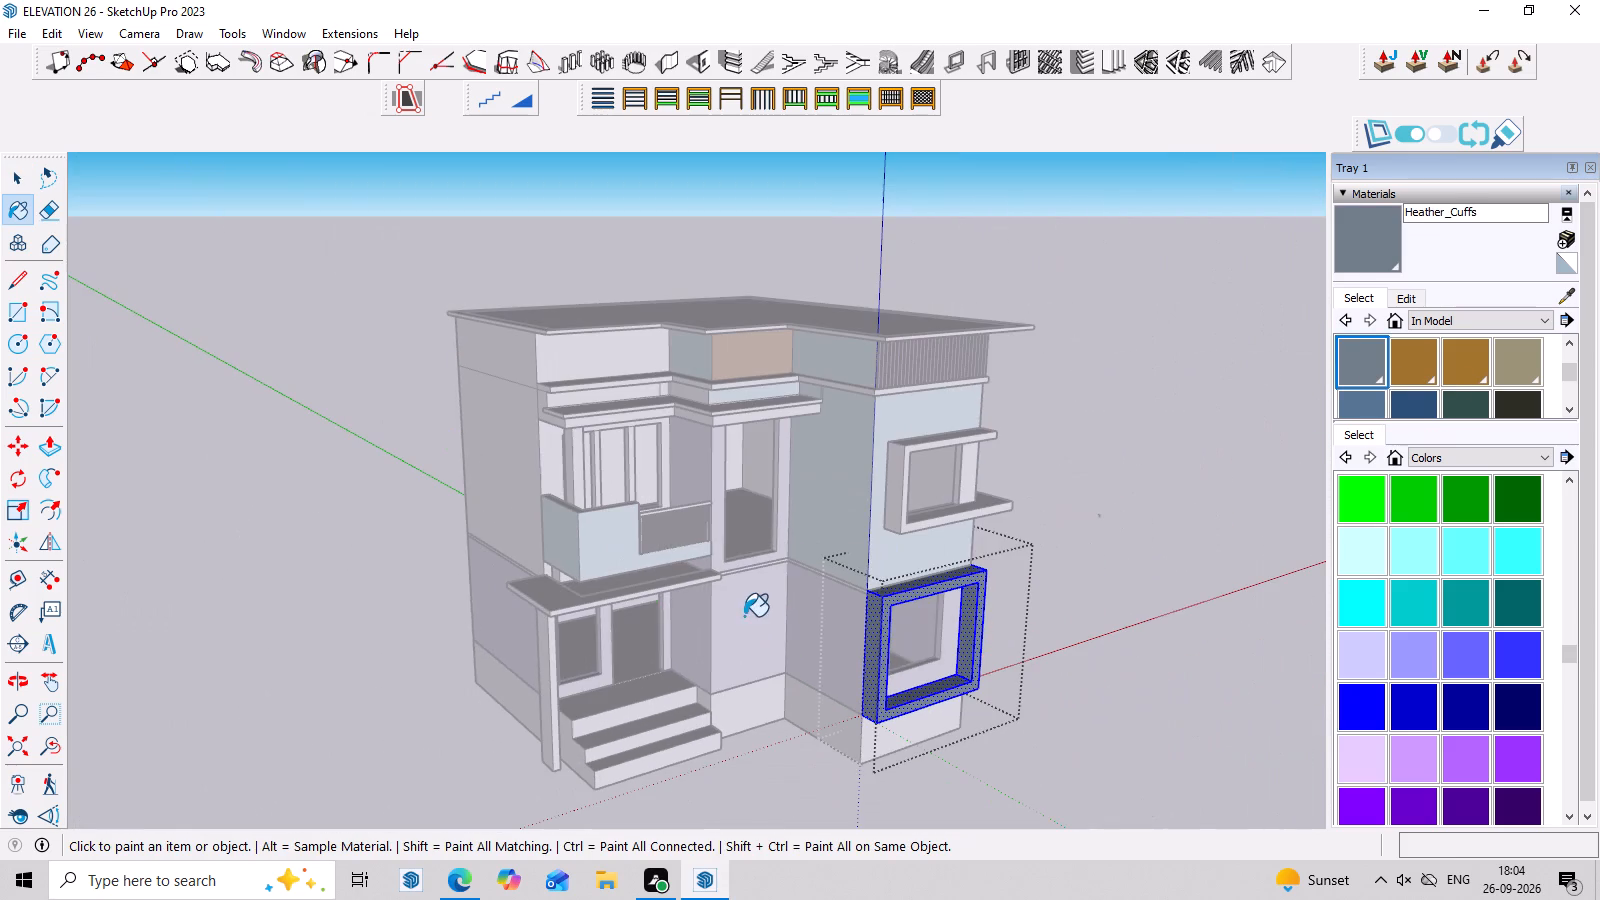
pyautogui.press('space')
pyautogui.click(1115, 414)
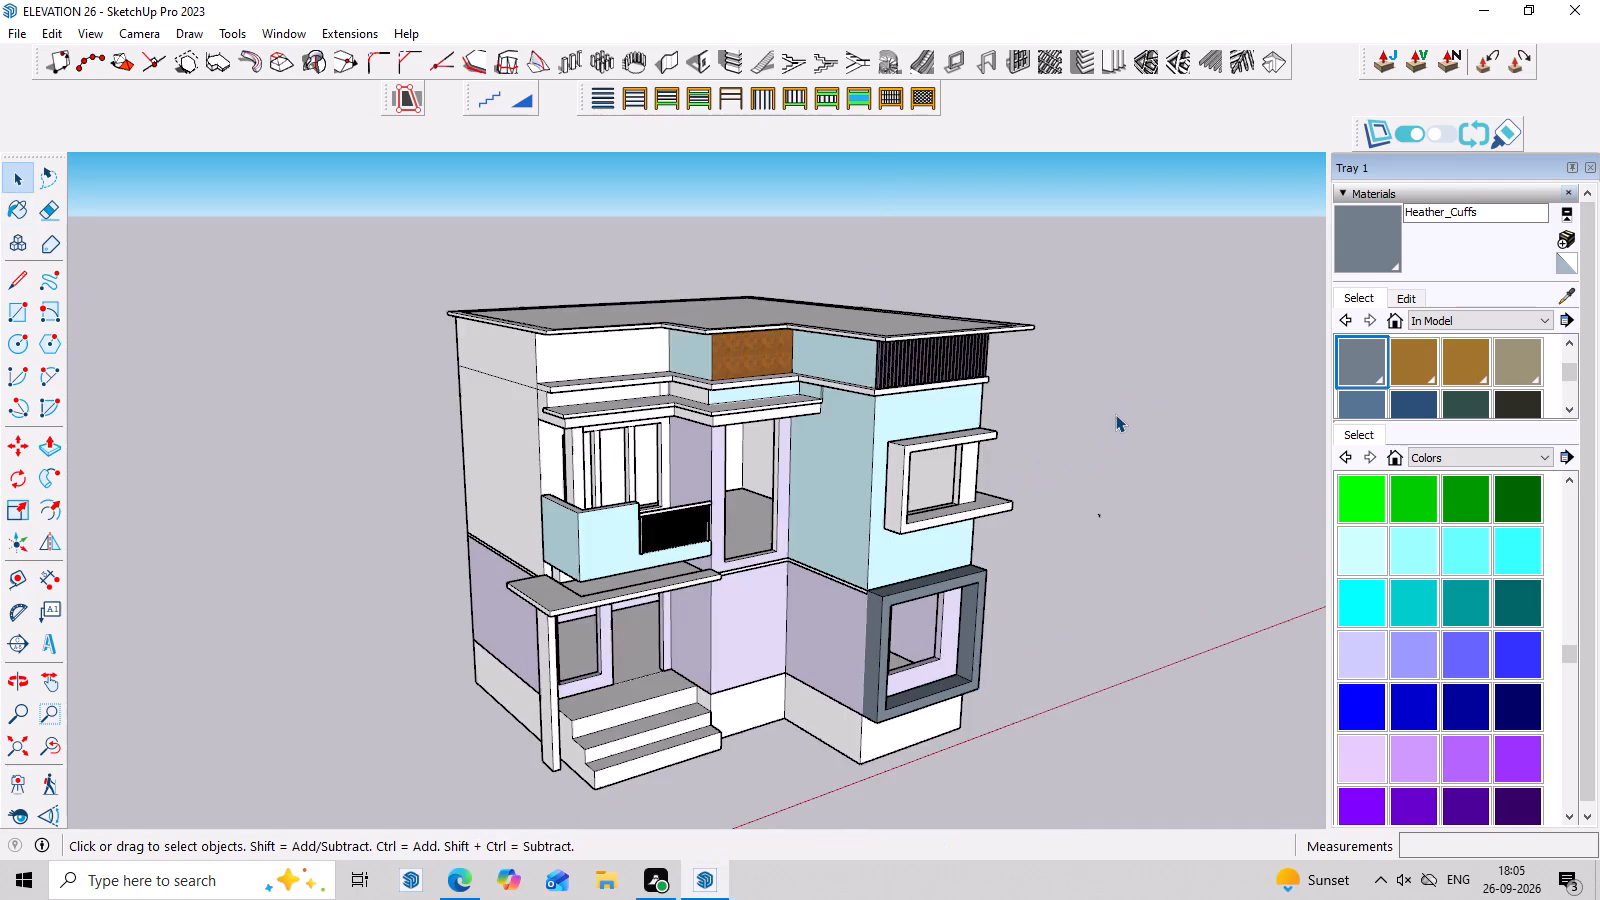
# Paint the entire projecting upper-floor window surround, including its sill slab and side panel, with the Heather_Cuffs material.
pyautogui.scroll(3, 1024, 535)
pyautogui.moveTo(1023, 531); pyautogui.dragTo(665, 508, button='middle')
pyautogui.scroll(3, 775, 528)
pyautogui.moveTo(840, 536); pyautogui.dragTo(852, 602, button='middle')
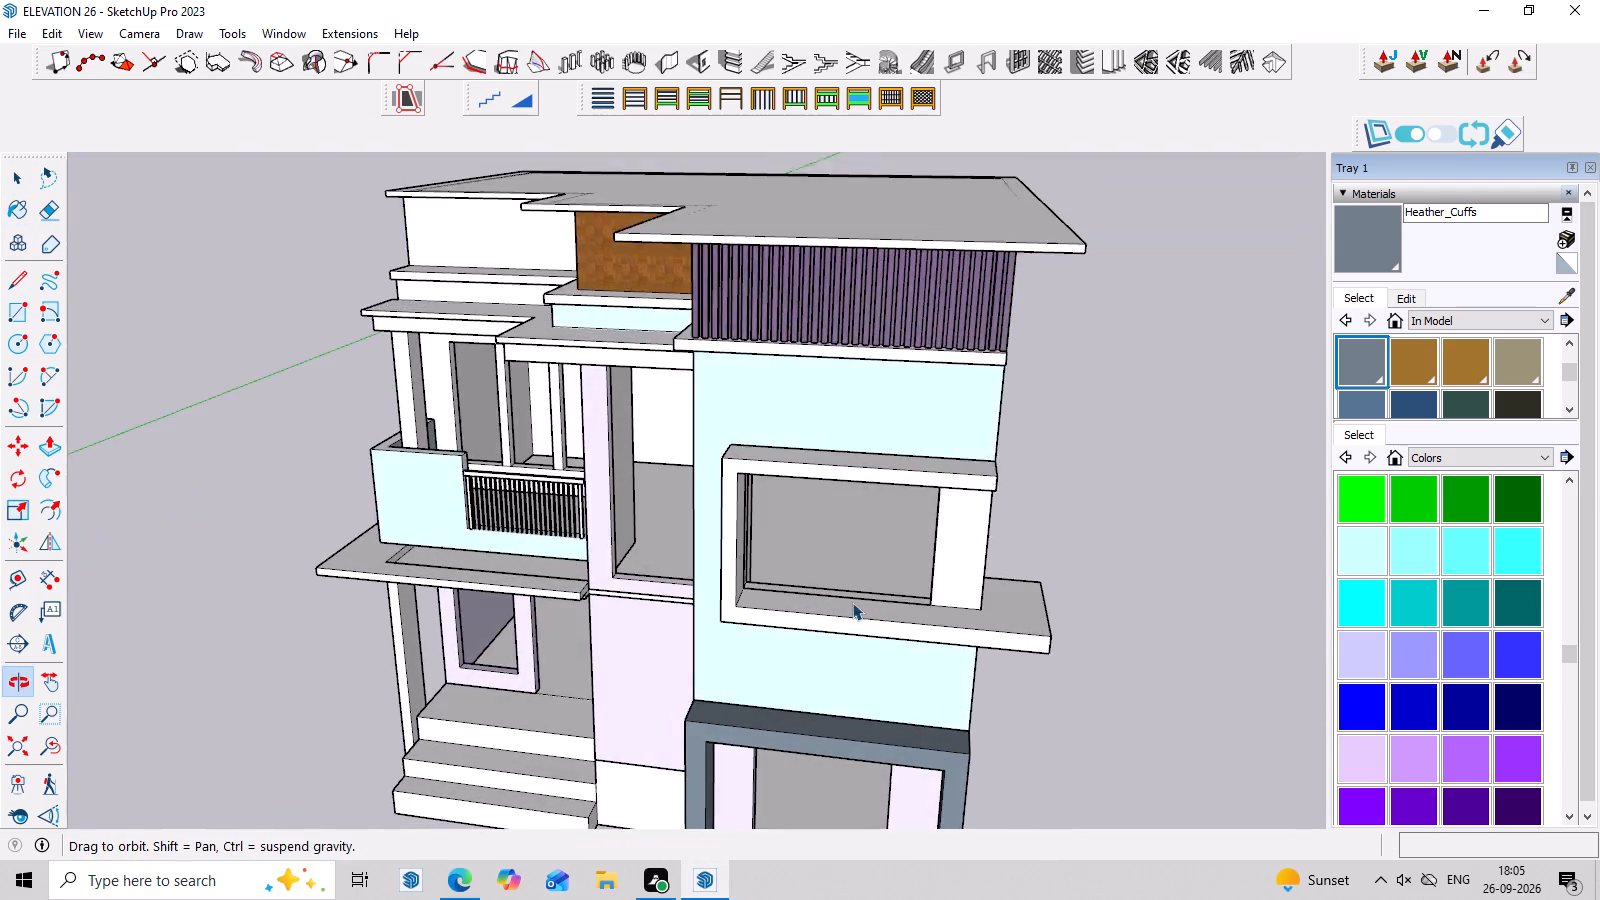
pyautogui.moveTo(852, 602); pyautogui.dragTo(851, 601, button='middle')
pyautogui.scroll(3, 926, 625)
pyautogui.doubleClick(979, 619)
pyautogui.tripleClick(979, 620)
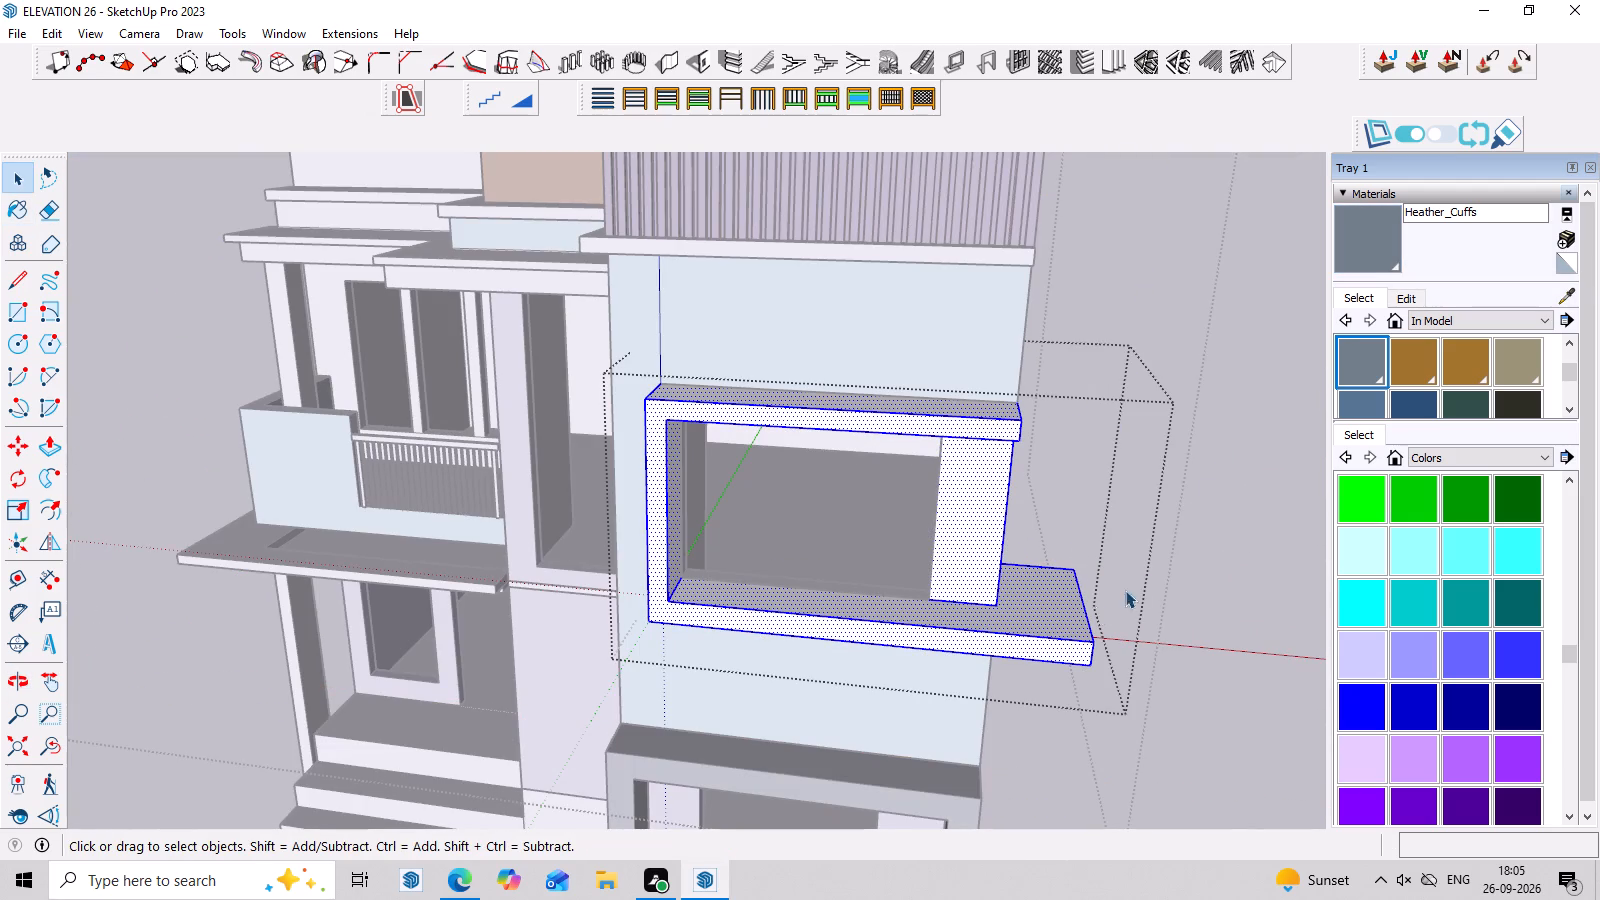
pyautogui.click(1066, 620)
pyautogui.doubleClick(1066, 620)
pyautogui.doubleClick(1066, 620)
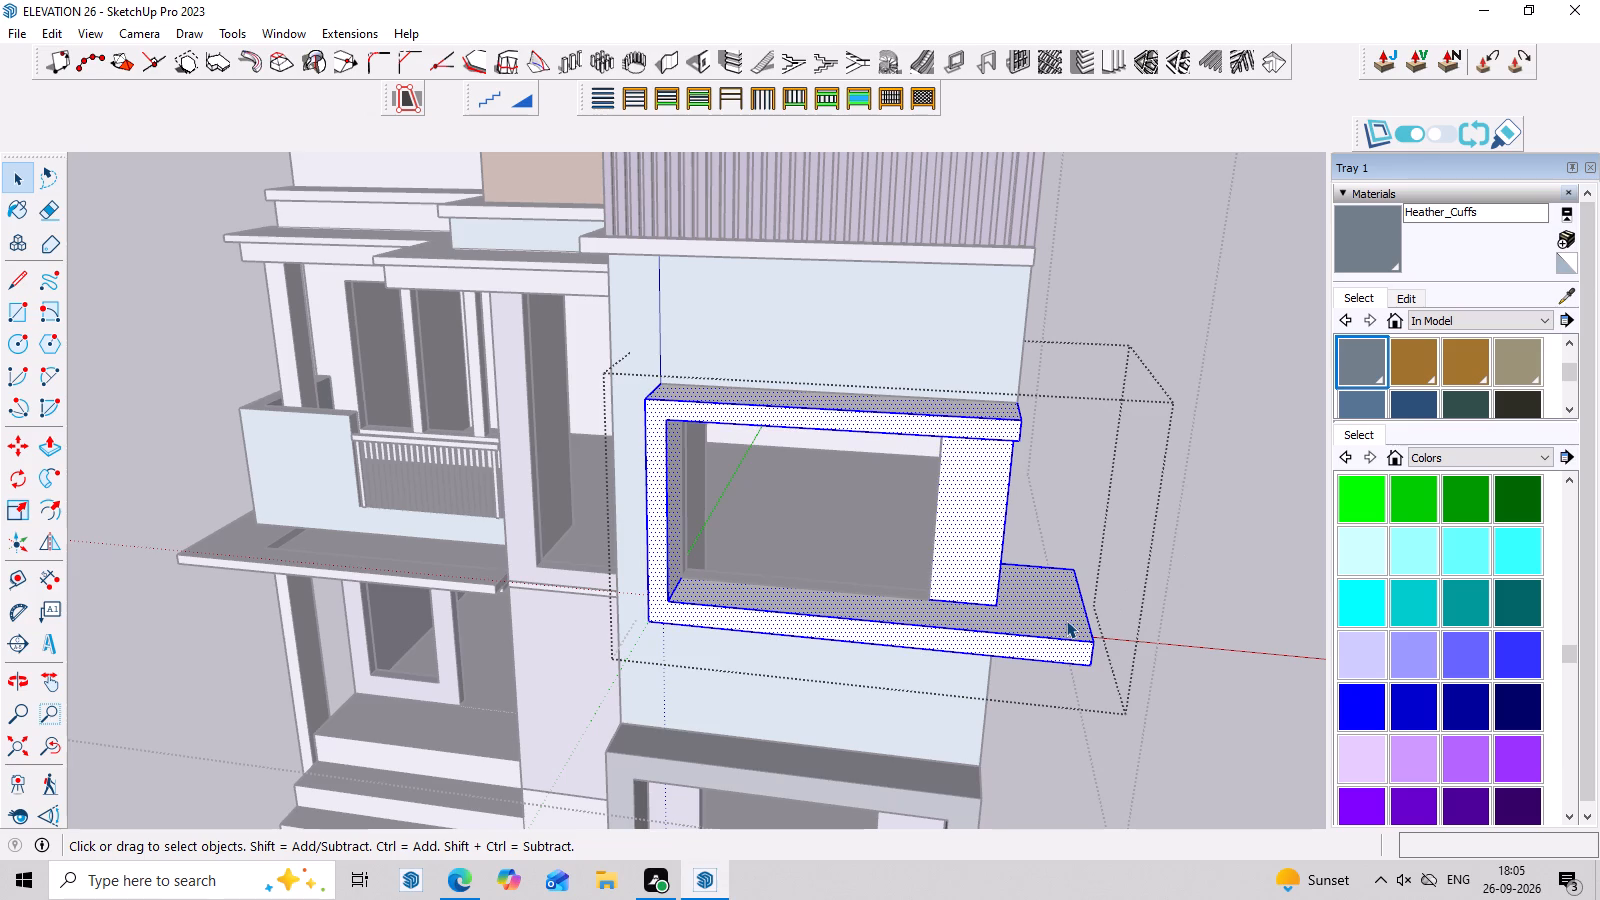
pyautogui.click(1374, 242)
pyautogui.click(1061, 623)
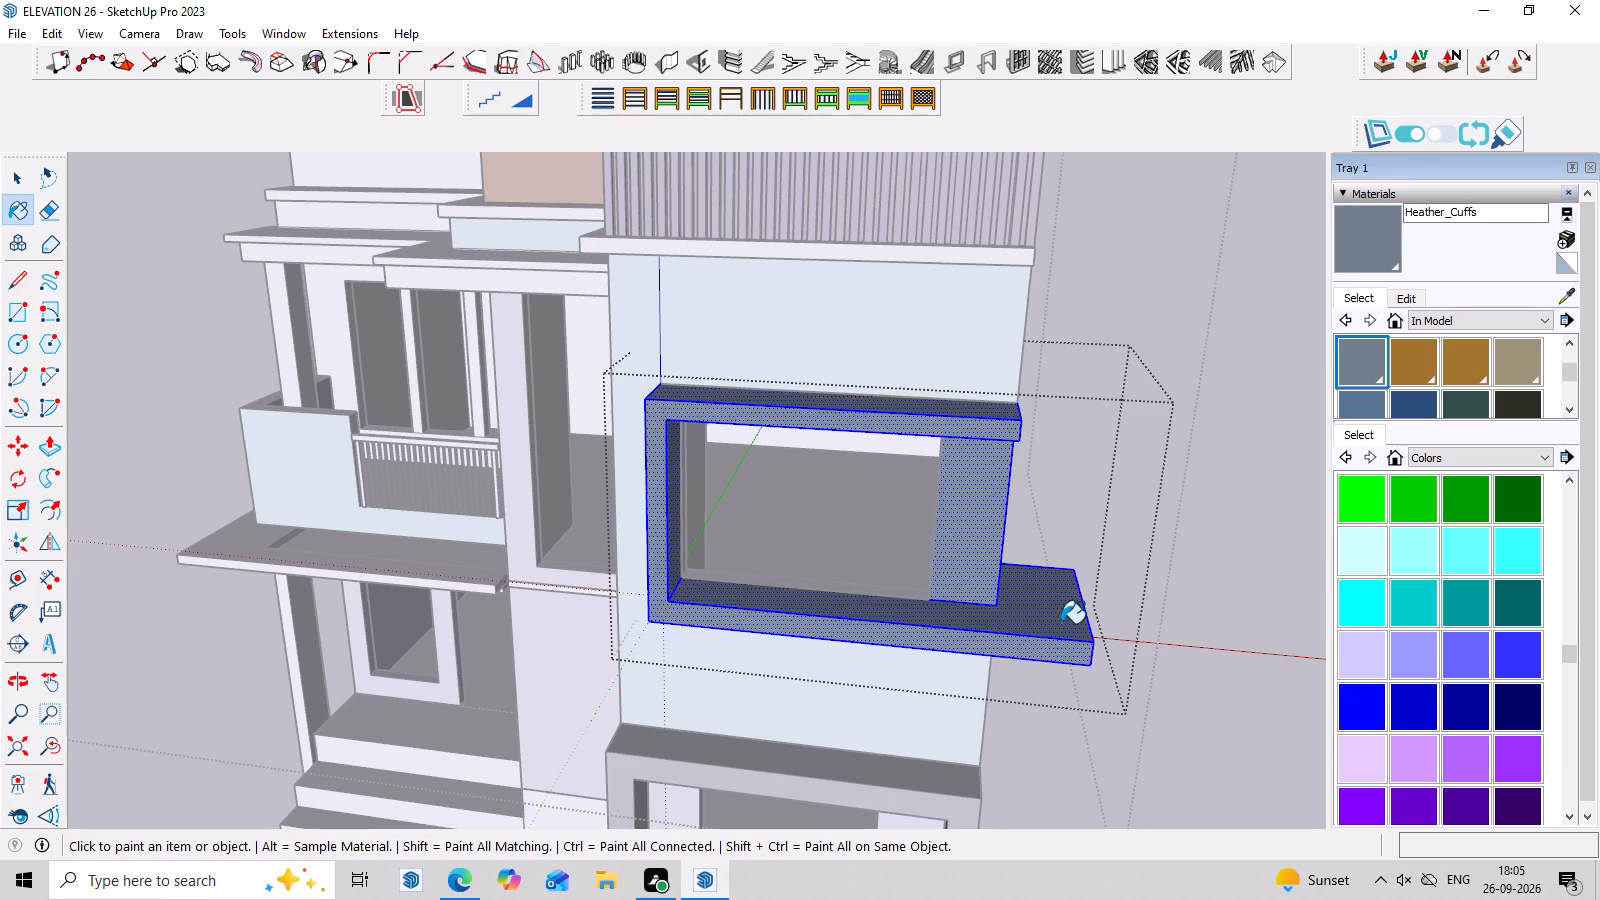
# Paint the vertical panel beside the upper-floor window with Stone Flagstone Ashlar from the Brick, Cladding and Siding collection.
pyautogui.moveTo(1061, 623); pyautogui.dragTo(1122, 513, button='middle')
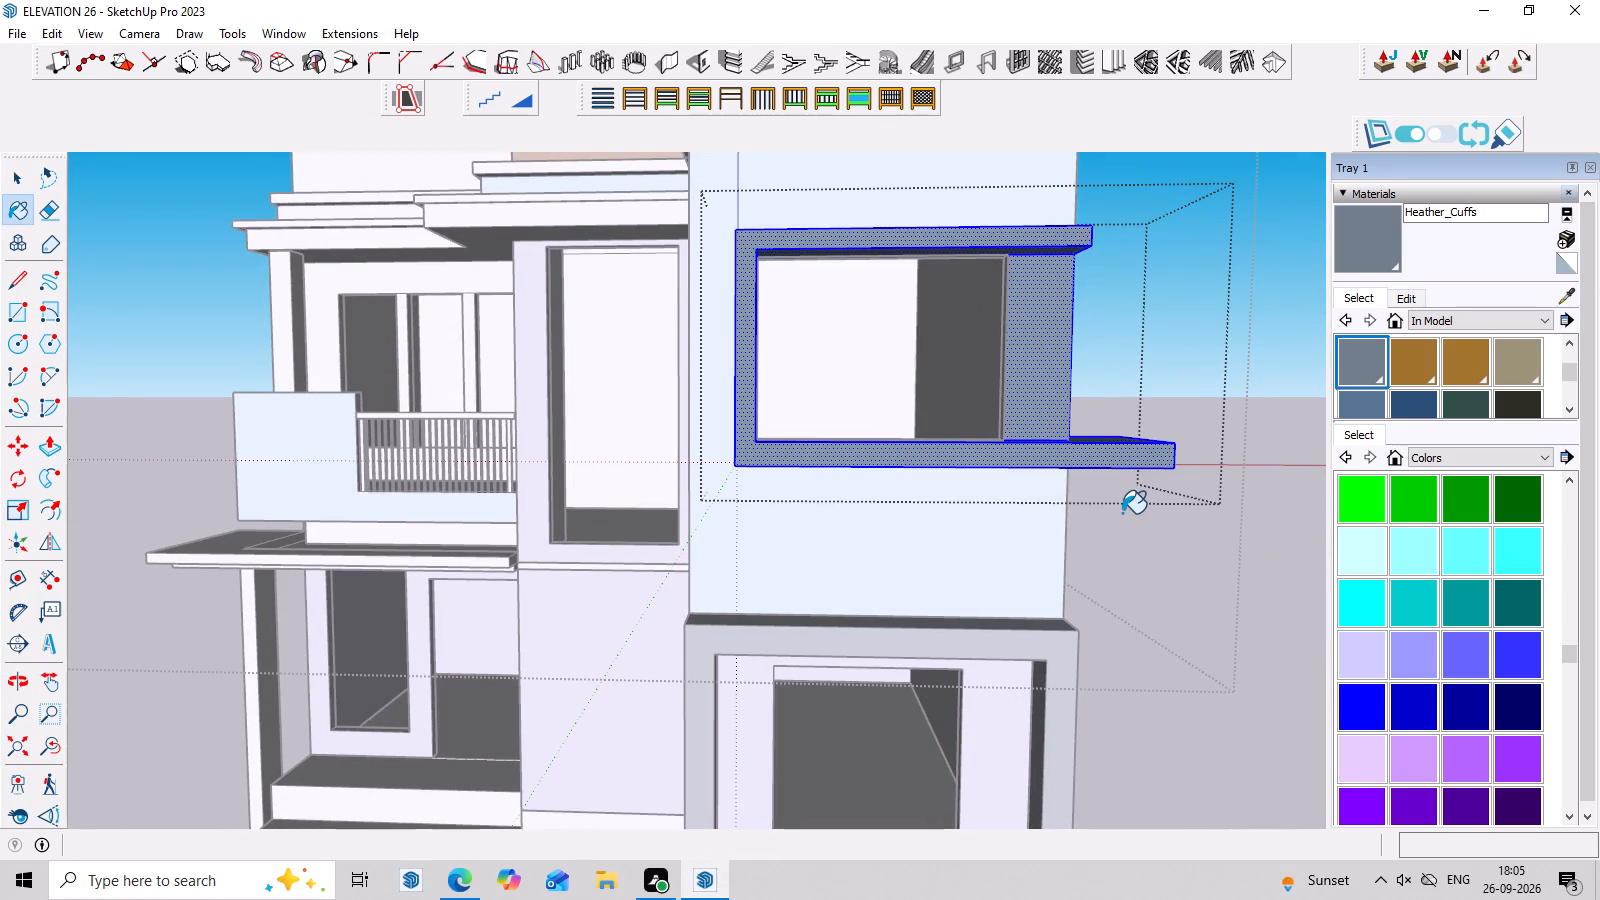
pyautogui.scroll(1, 1122, 513)
pyautogui.press('space')
pyautogui.doubleClick(1033, 352)
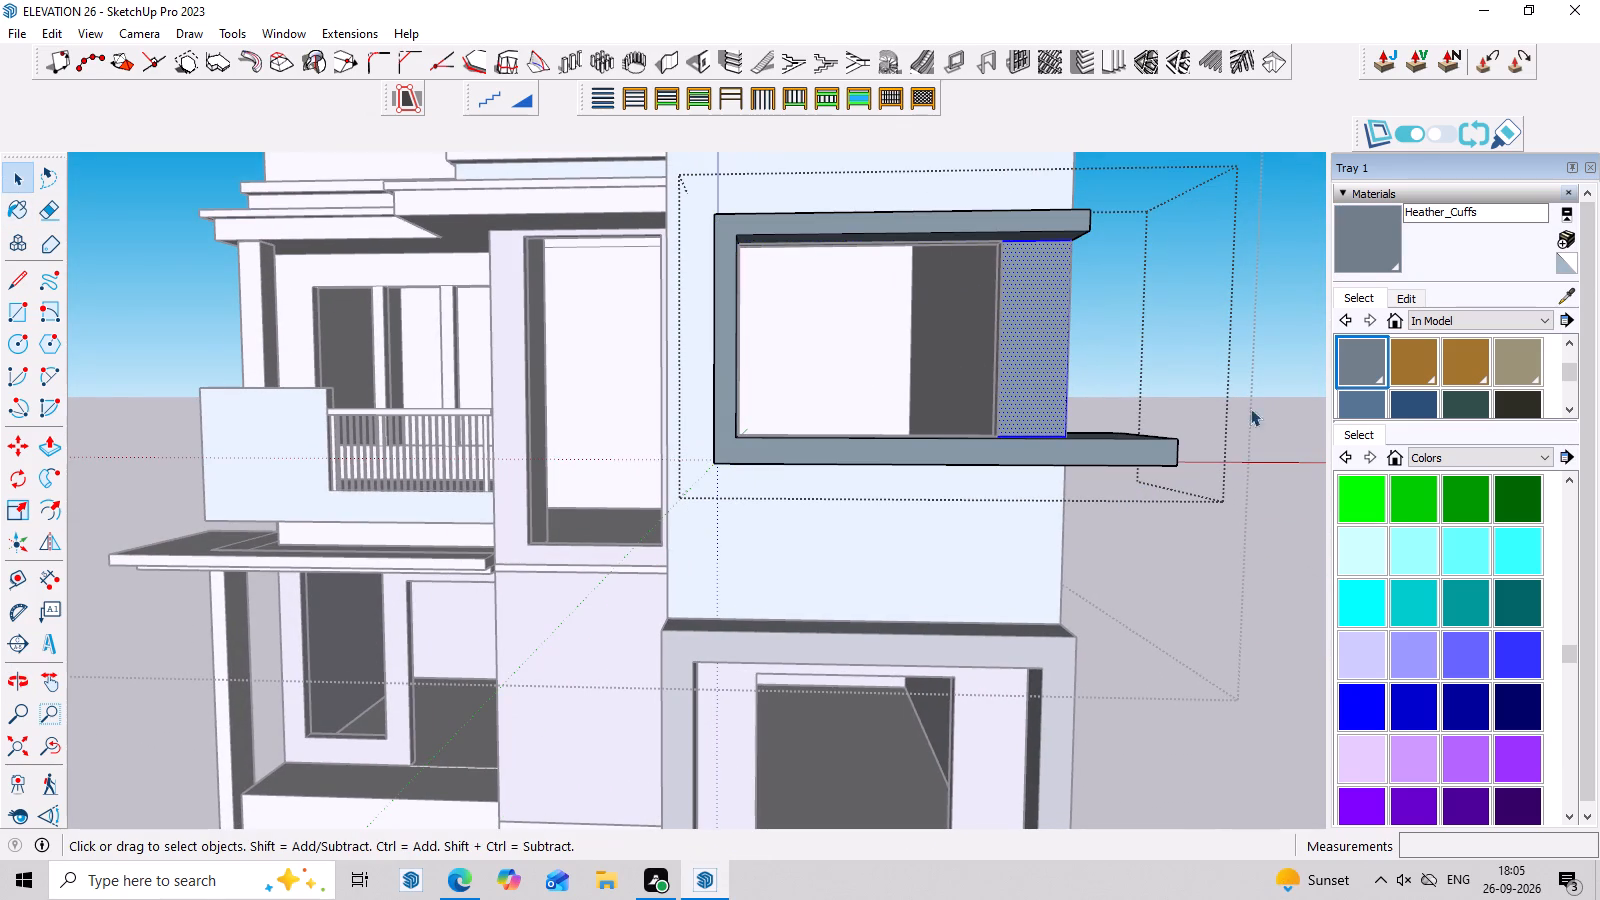
pyautogui.click(1463, 326)
pyautogui.click(1488, 409)
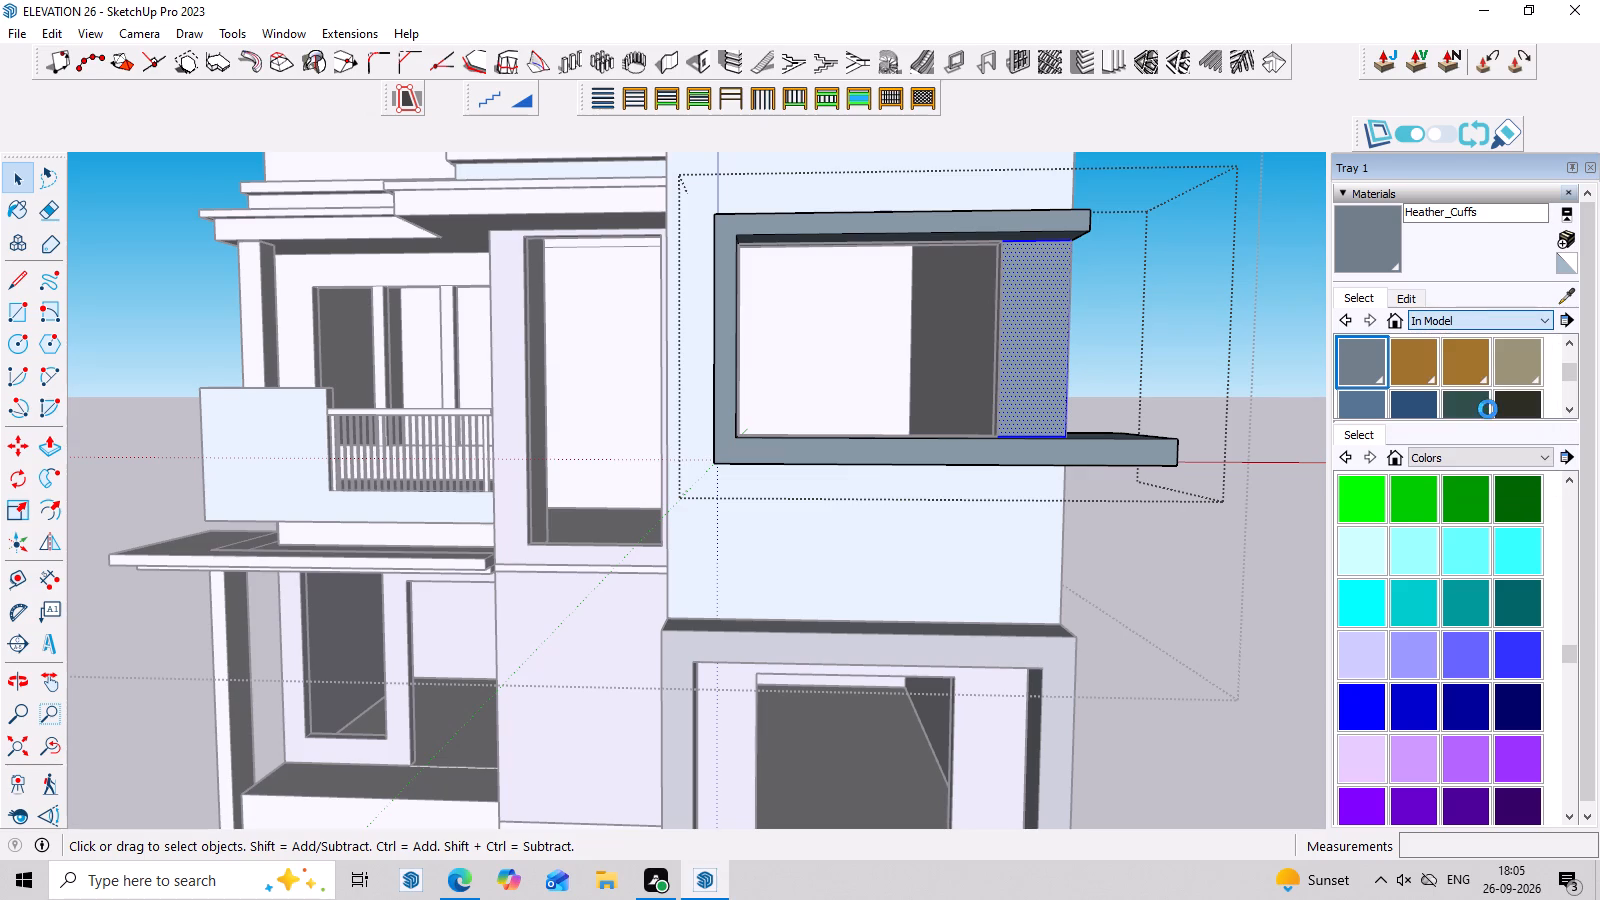
pyautogui.scroll(2, 1479, 395)
pyautogui.scroll(-2, 1479, 395)
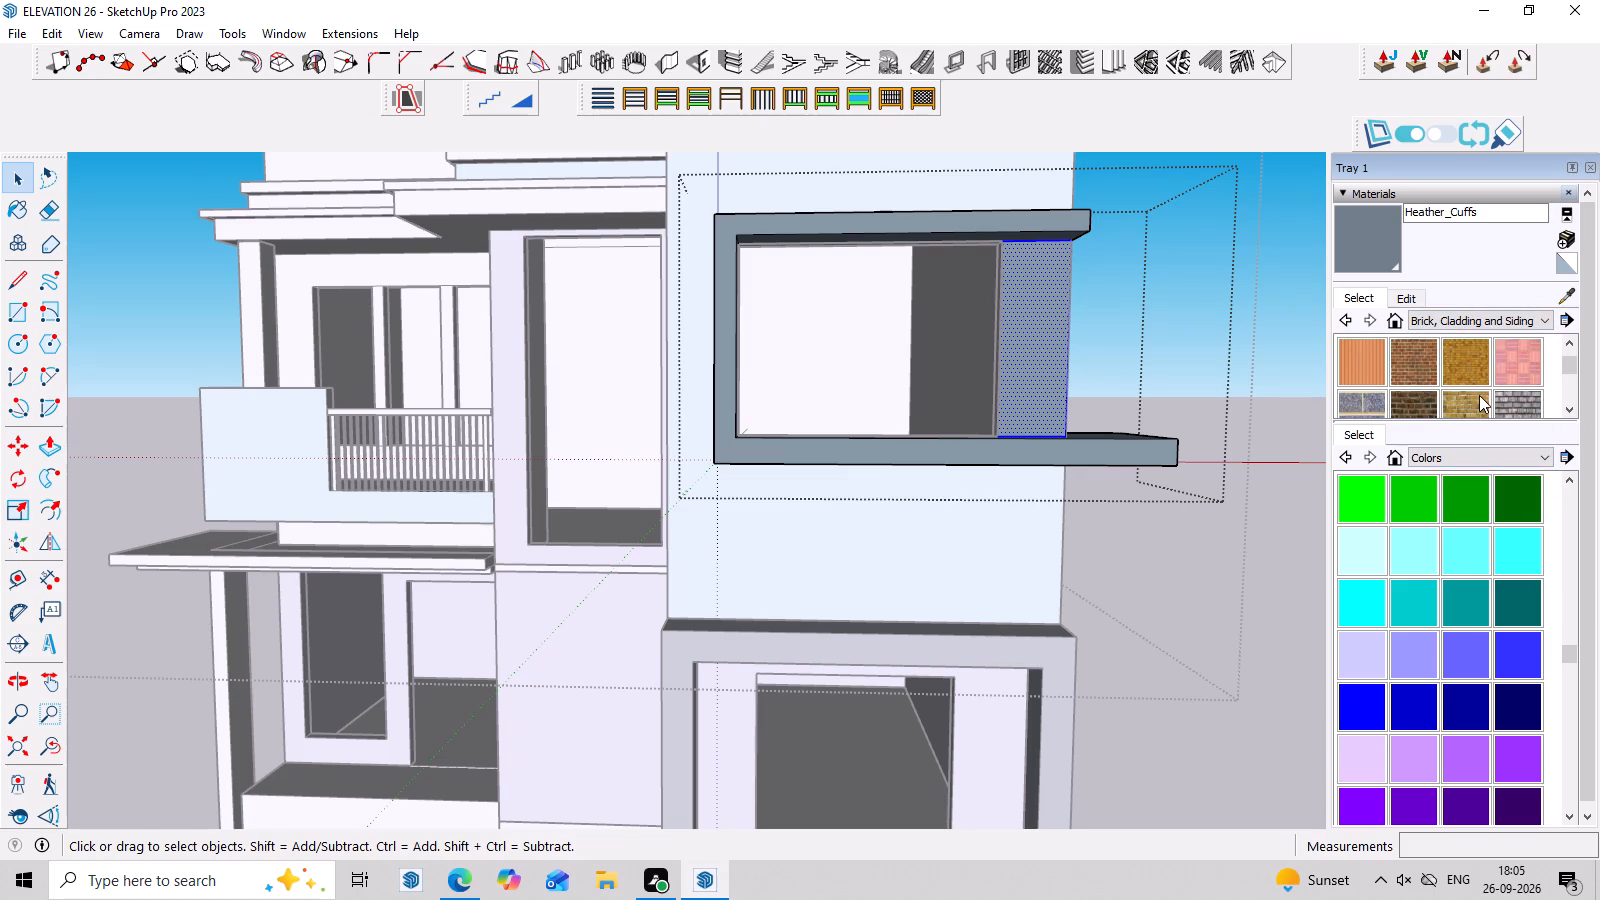
pyautogui.scroll(-2, 1479, 395)
pyautogui.scroll(1, 1479, 386)
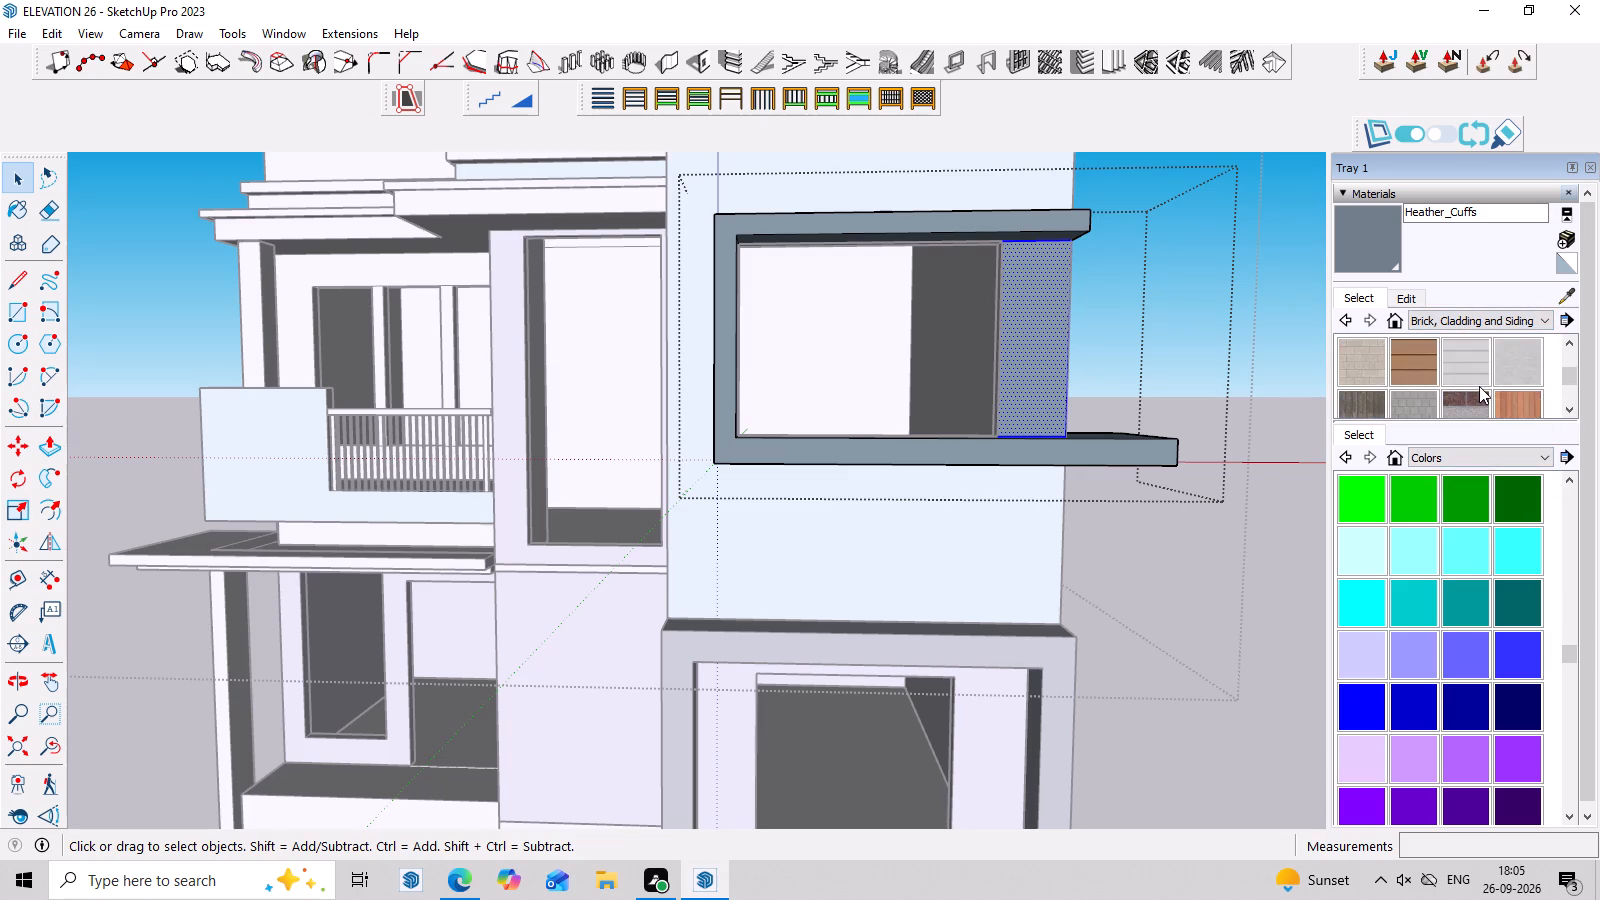
pyautogui.scroll(-2, 1479, 386)
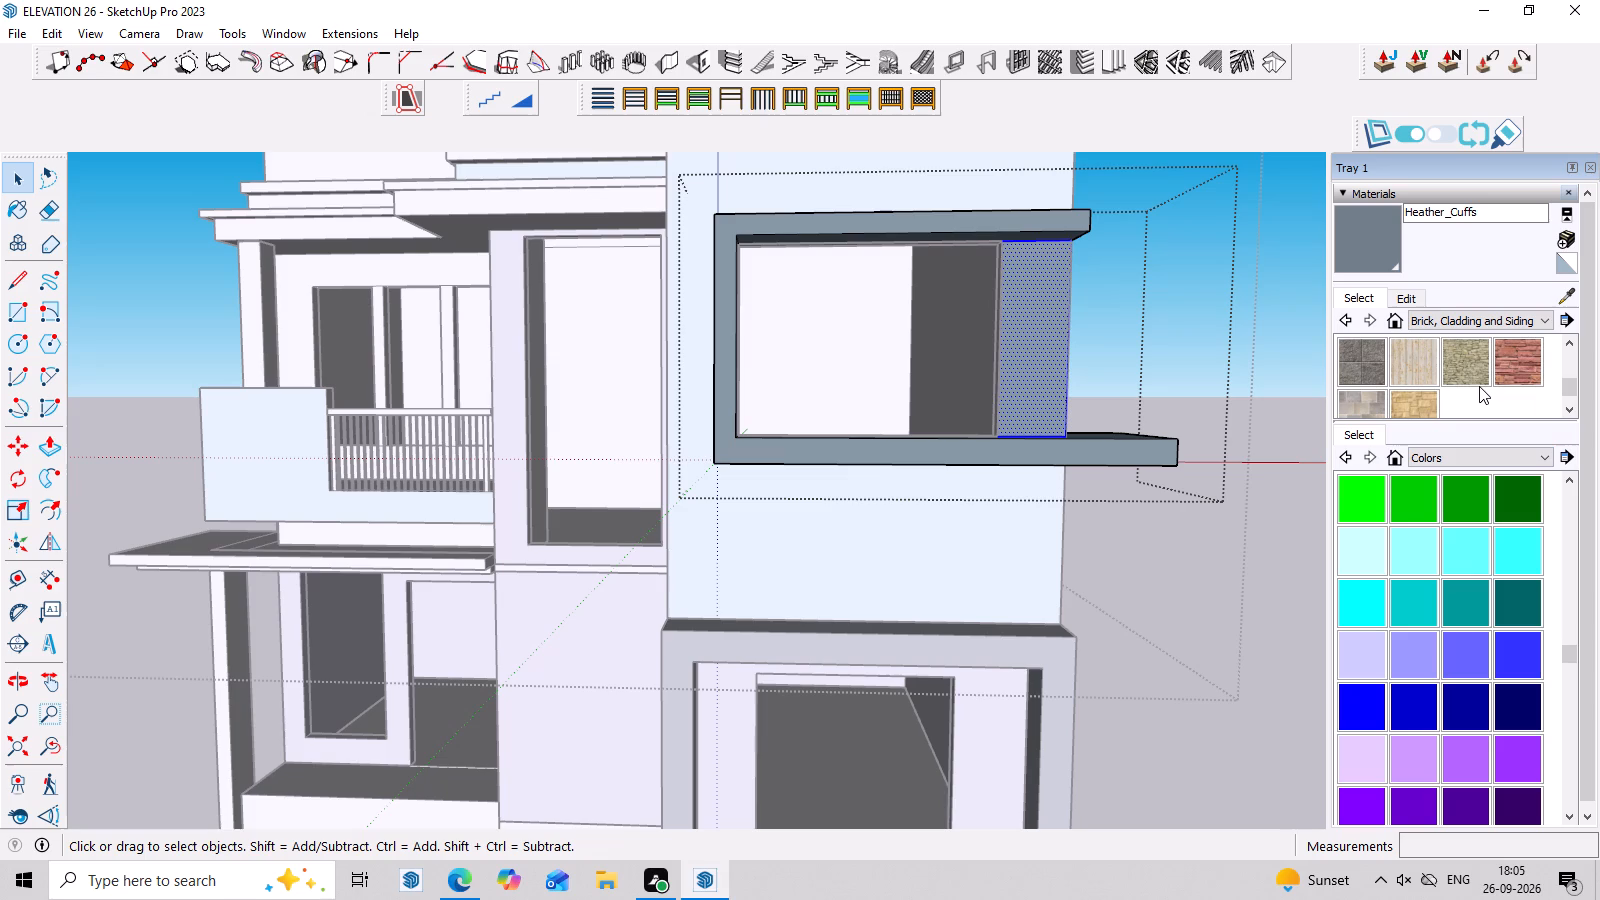
pyautogui.click(1510, 363)
pyautogui.click(1045, 342)
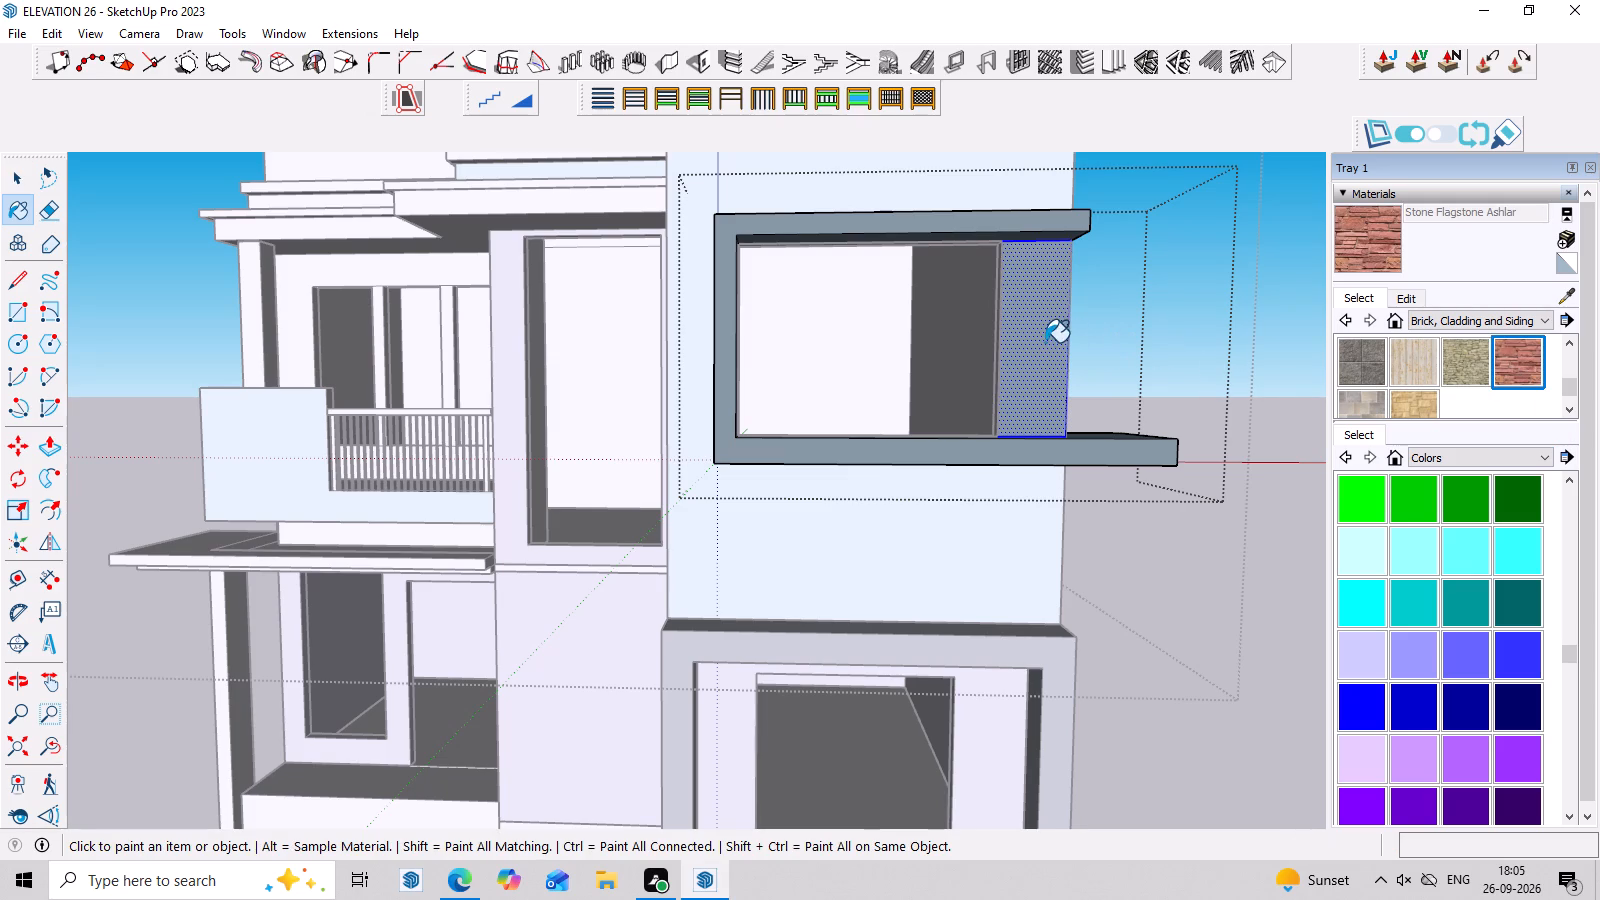
pyautogui.scroll(-3, 1171, 448)
pyautogui.moveTo(1206, 575); pyautogui.dragTo(1150, 610, button='middle')
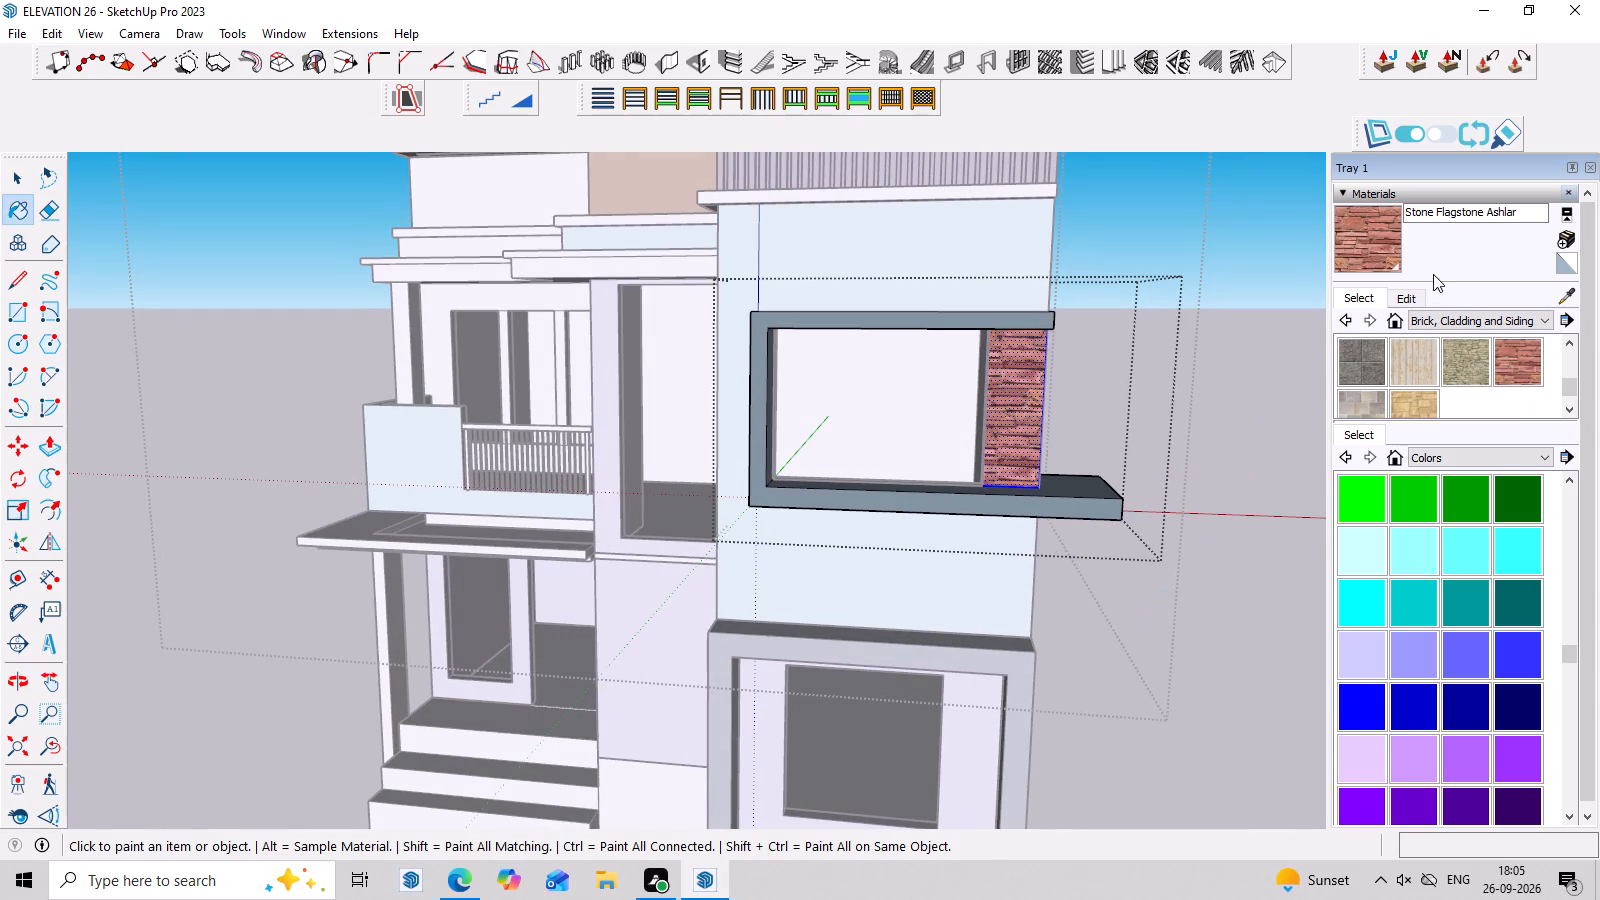
# Start a new material based on Stone Flagstone Ashlar and test teal, purple and mauve tints at different brightness levels.
pyautogui.click(1407, 246)
pyautogui.click(1567, 235)
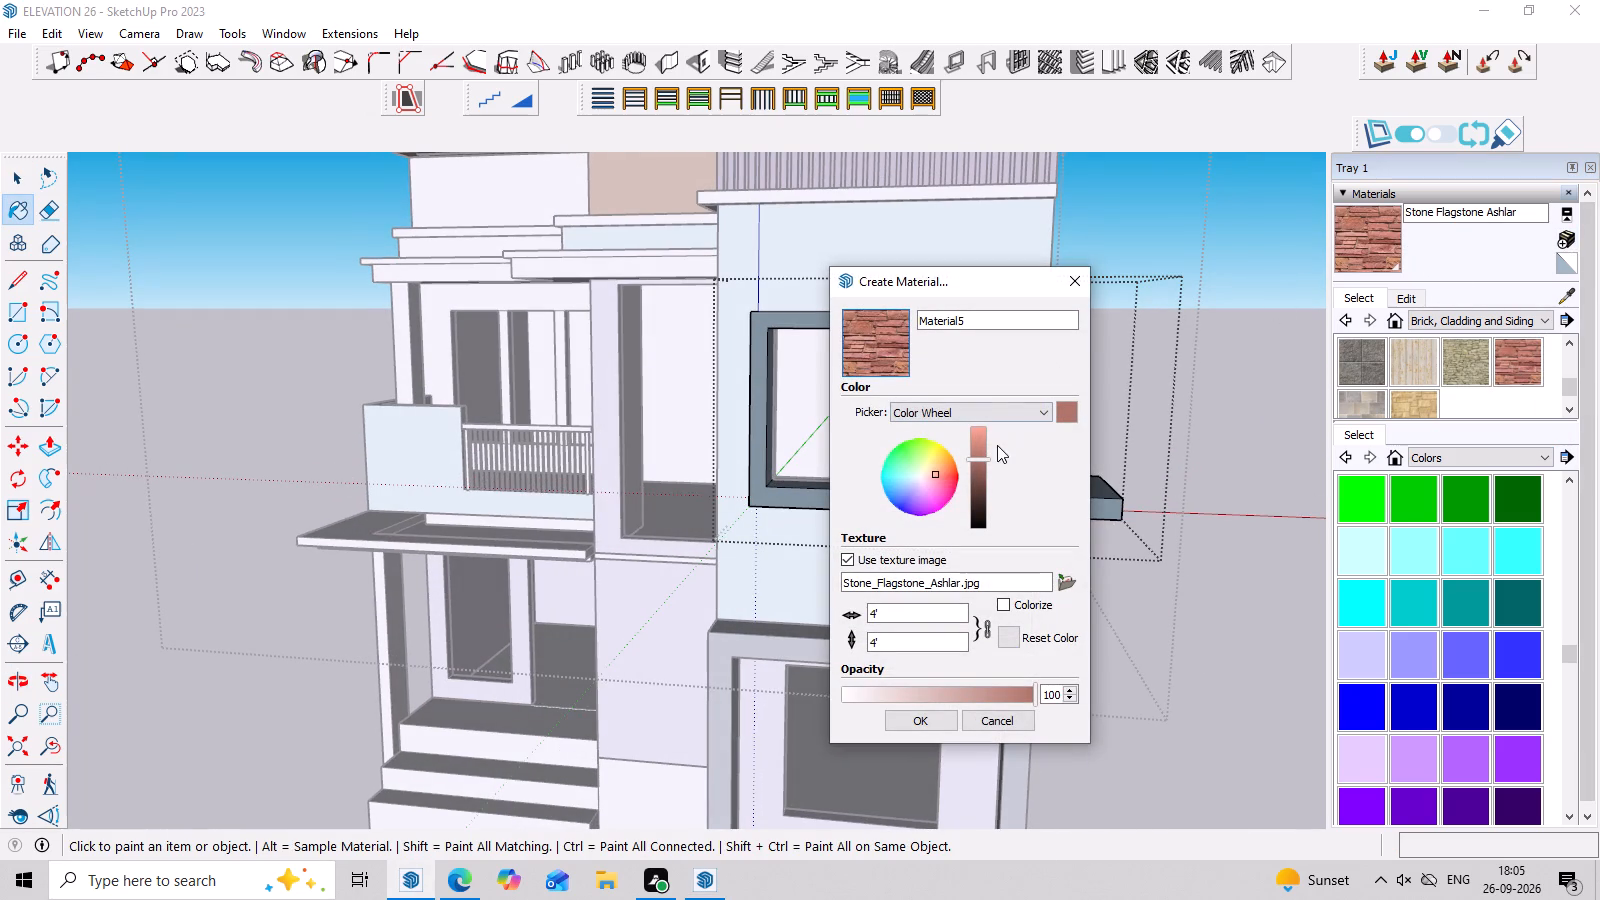
pyautogui.scroll(5, 906, 486)
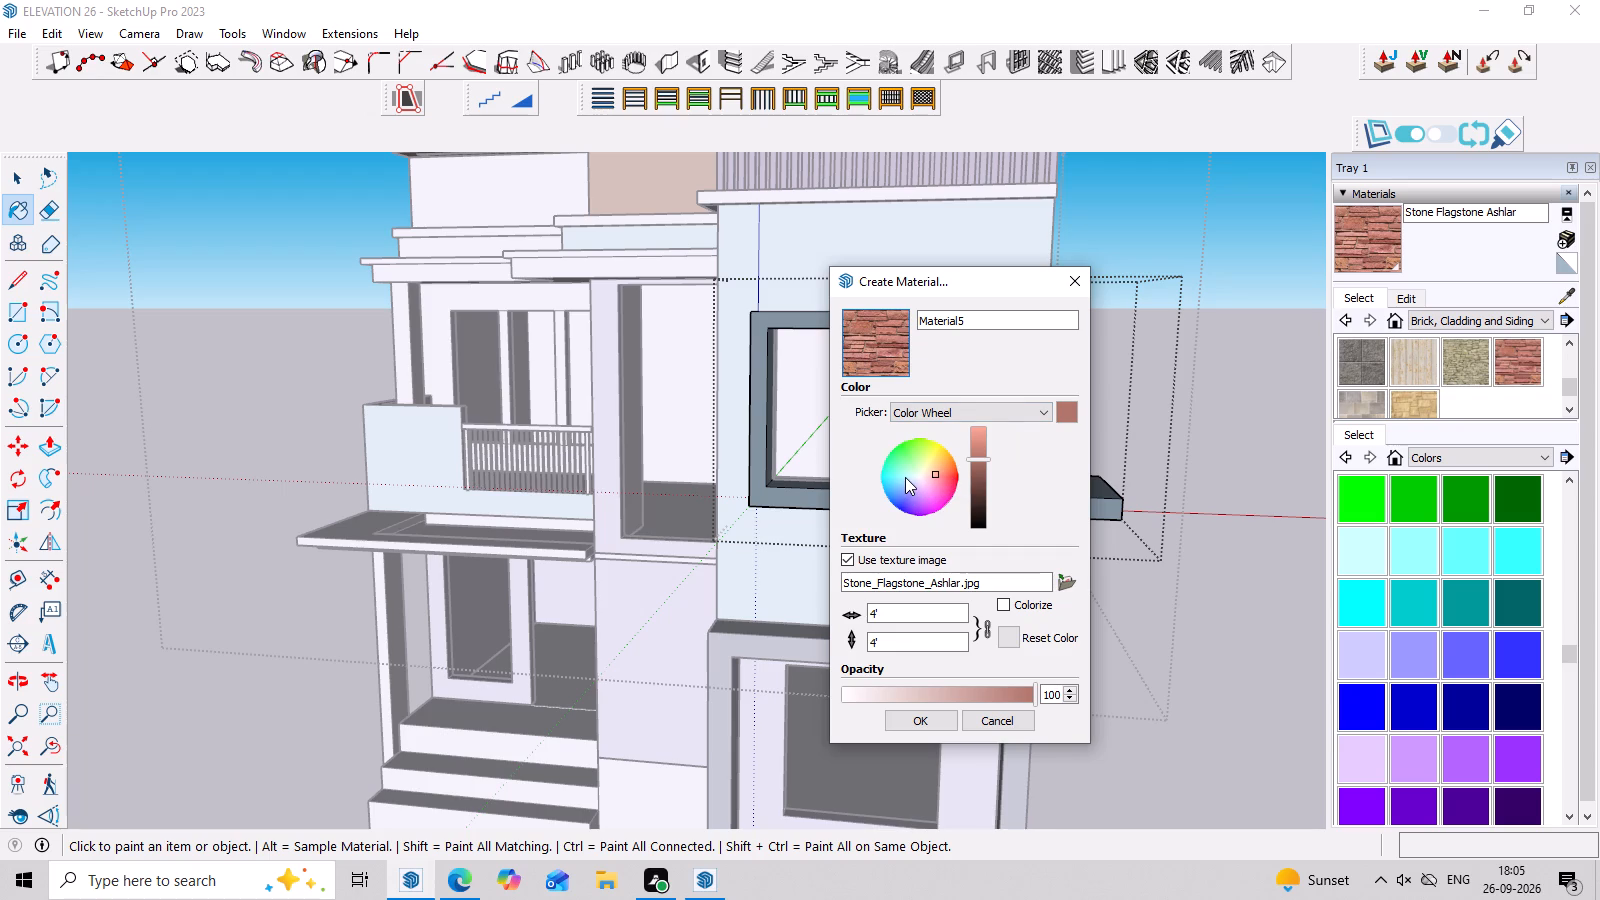
pyautogui.click(905, 477)
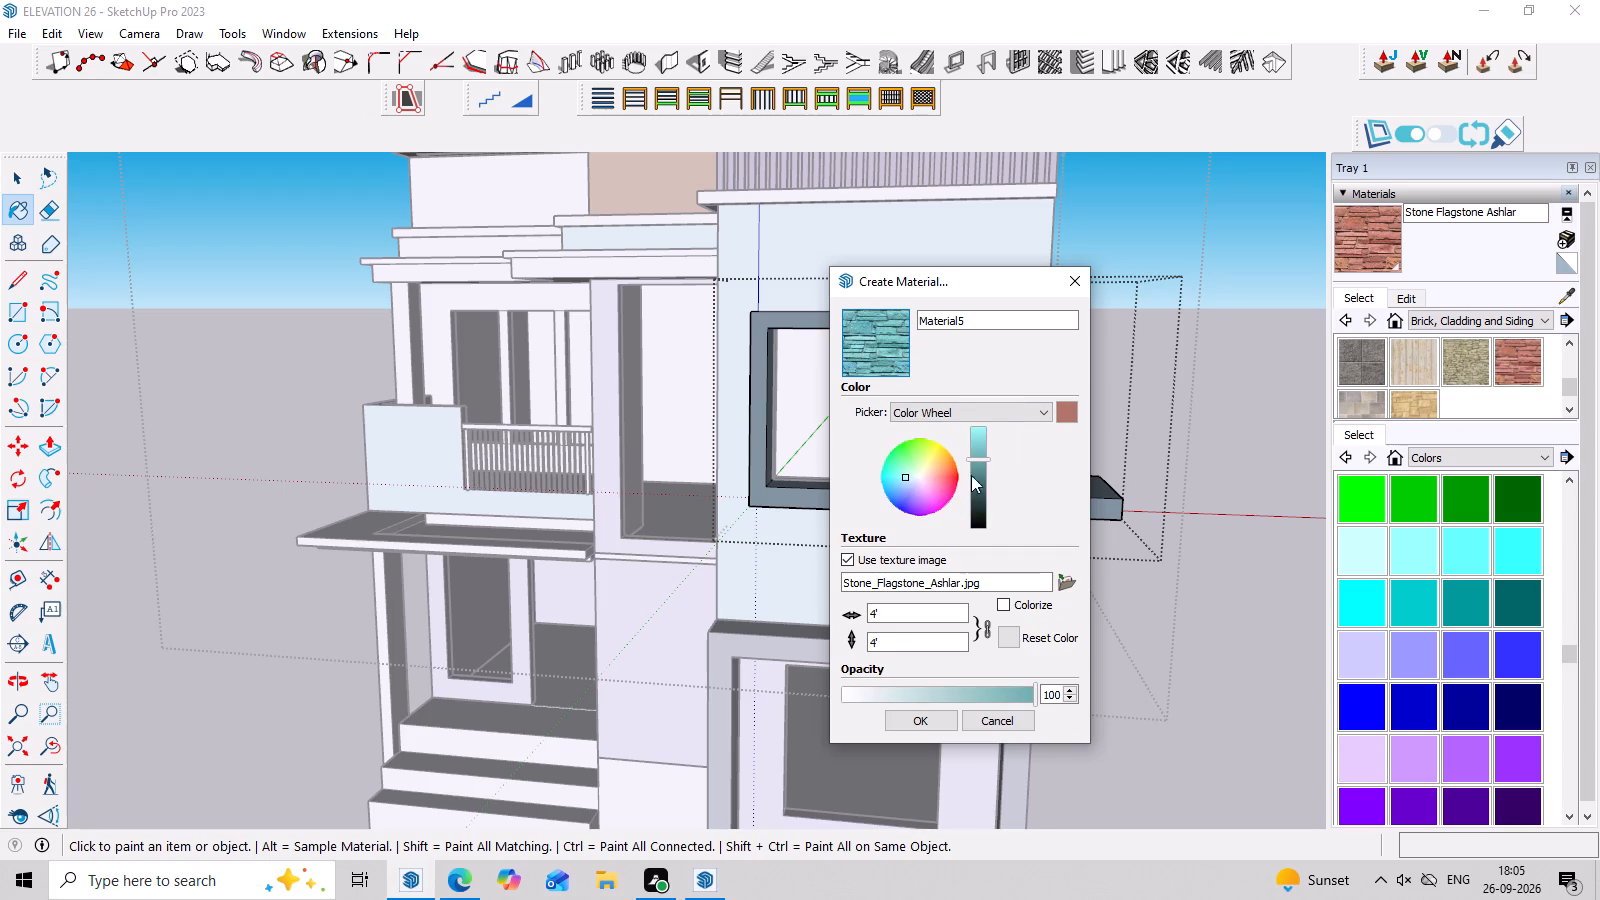
pyautogui.moveTo(973, 460); pyautogui.dragTo(972, 500)
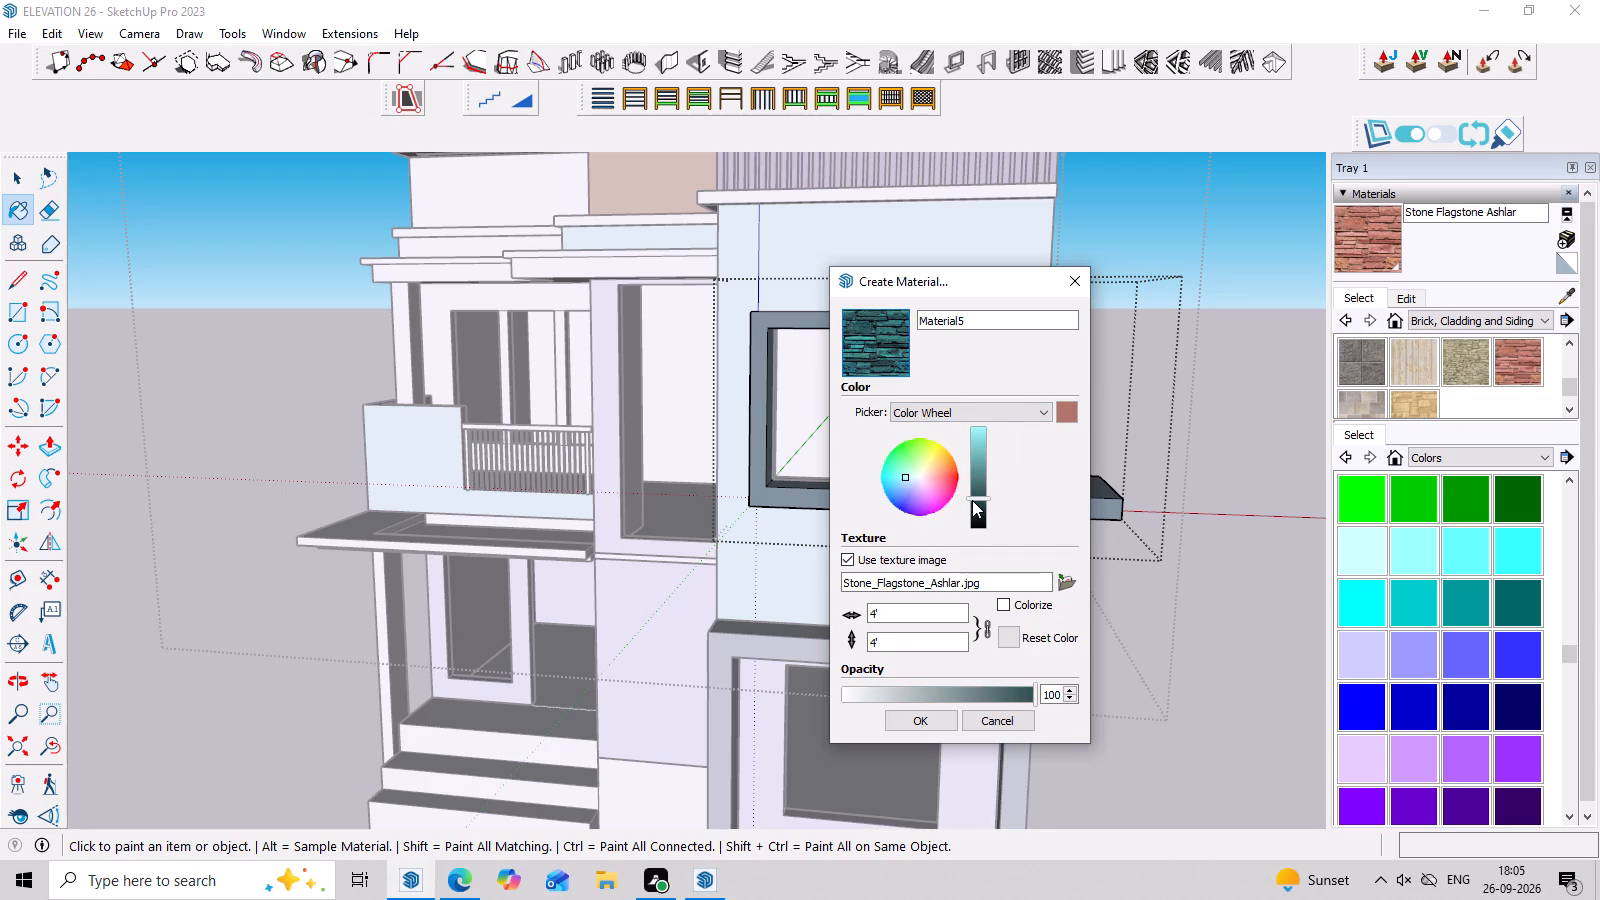
pyautogui.moveTo(972, 500); pyautogui.dragTo(978, 474)
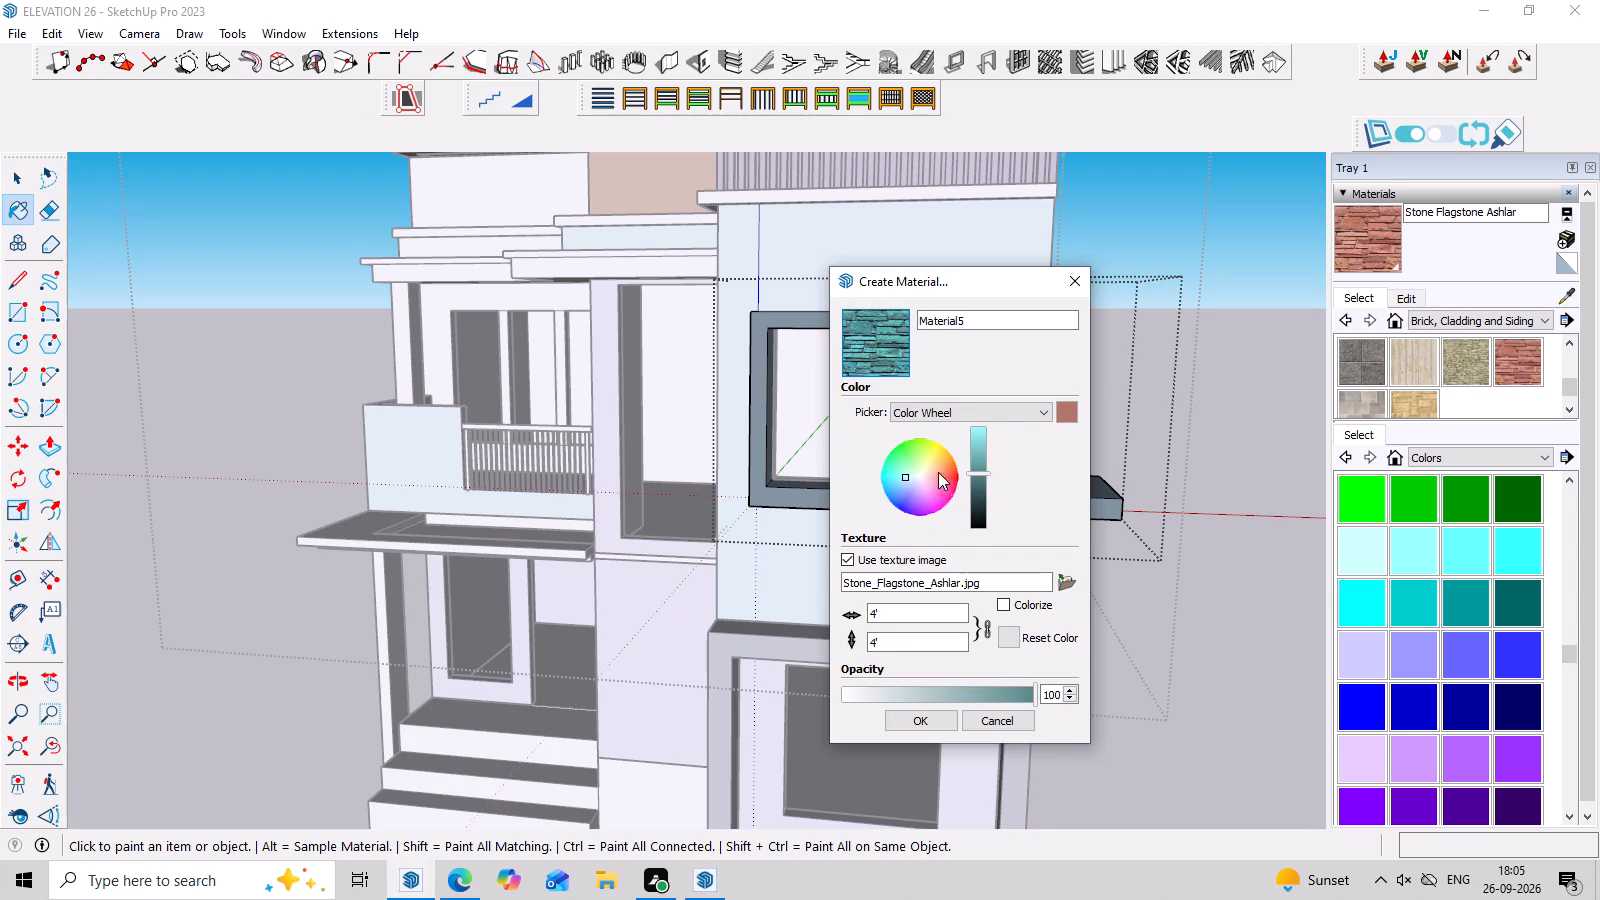
pyautogui.click(920, 479)
pyautogui.click(918, 511)
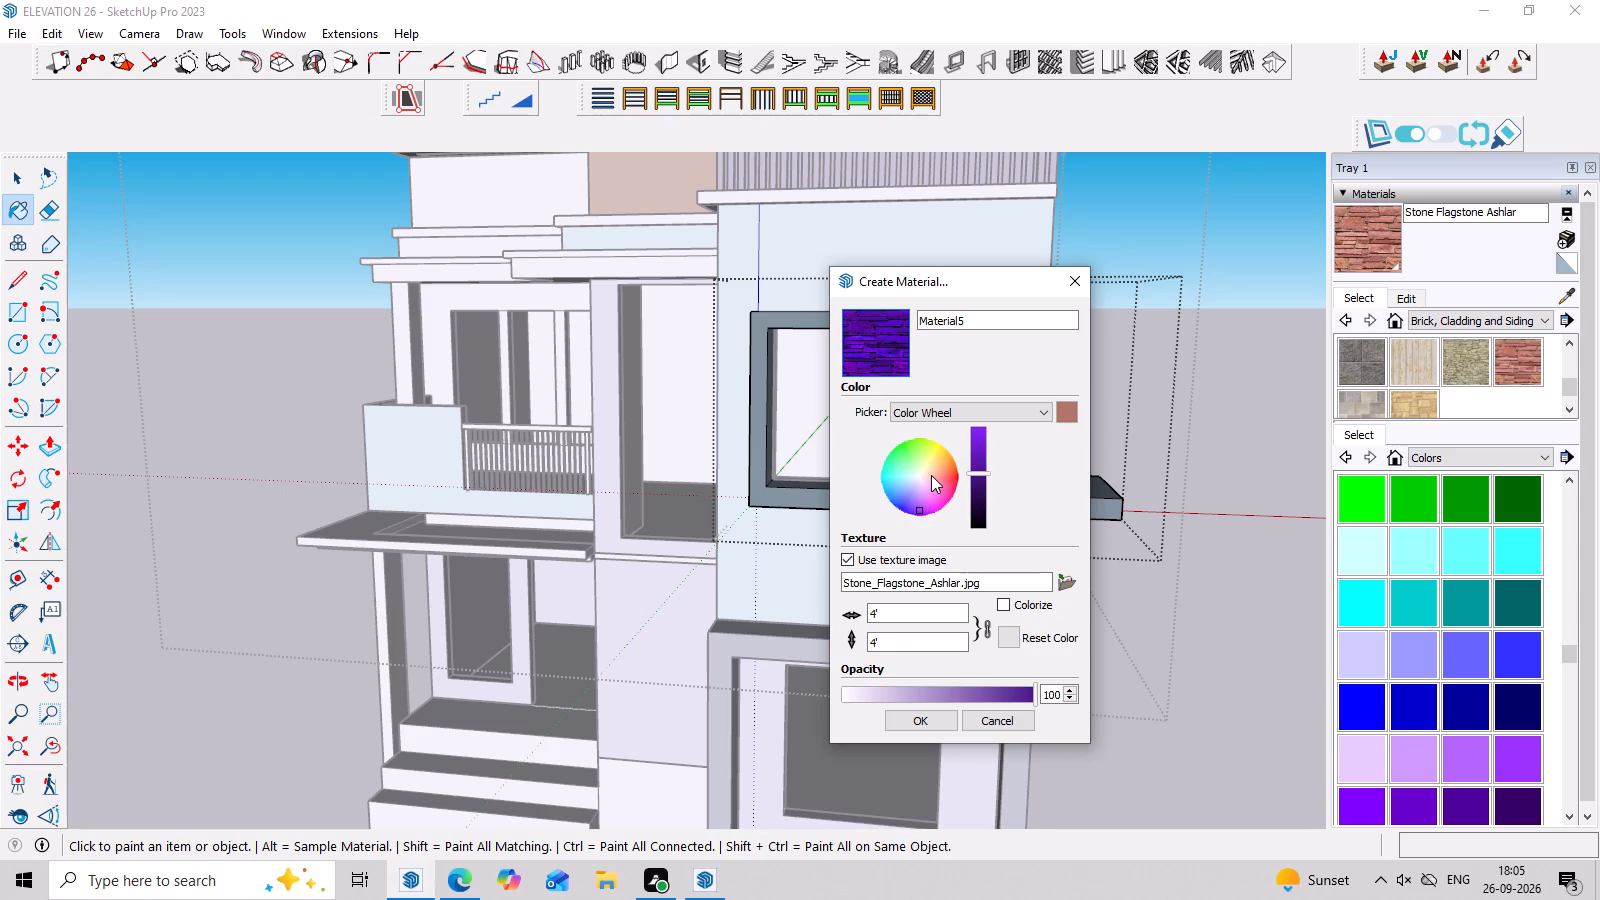
pyautogui.click(931, 475)
pyautogui.scroll(5, 922, 475)
pyautogui.click(913, 473)
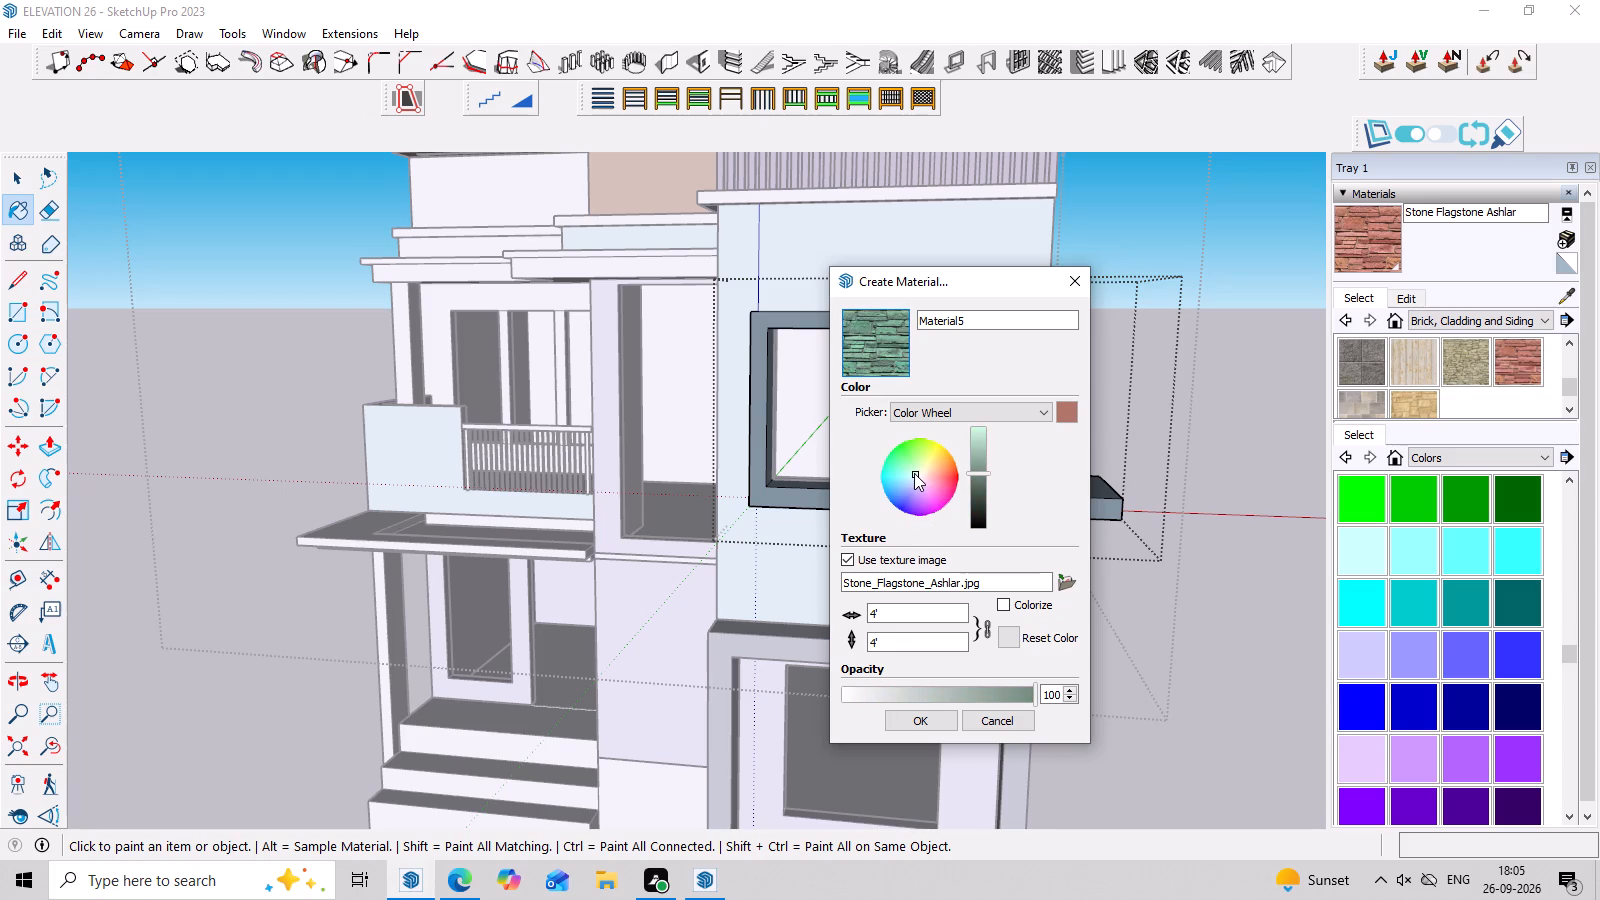
pyautogui.click(934, 495)
pyautogui.click(925, 480)
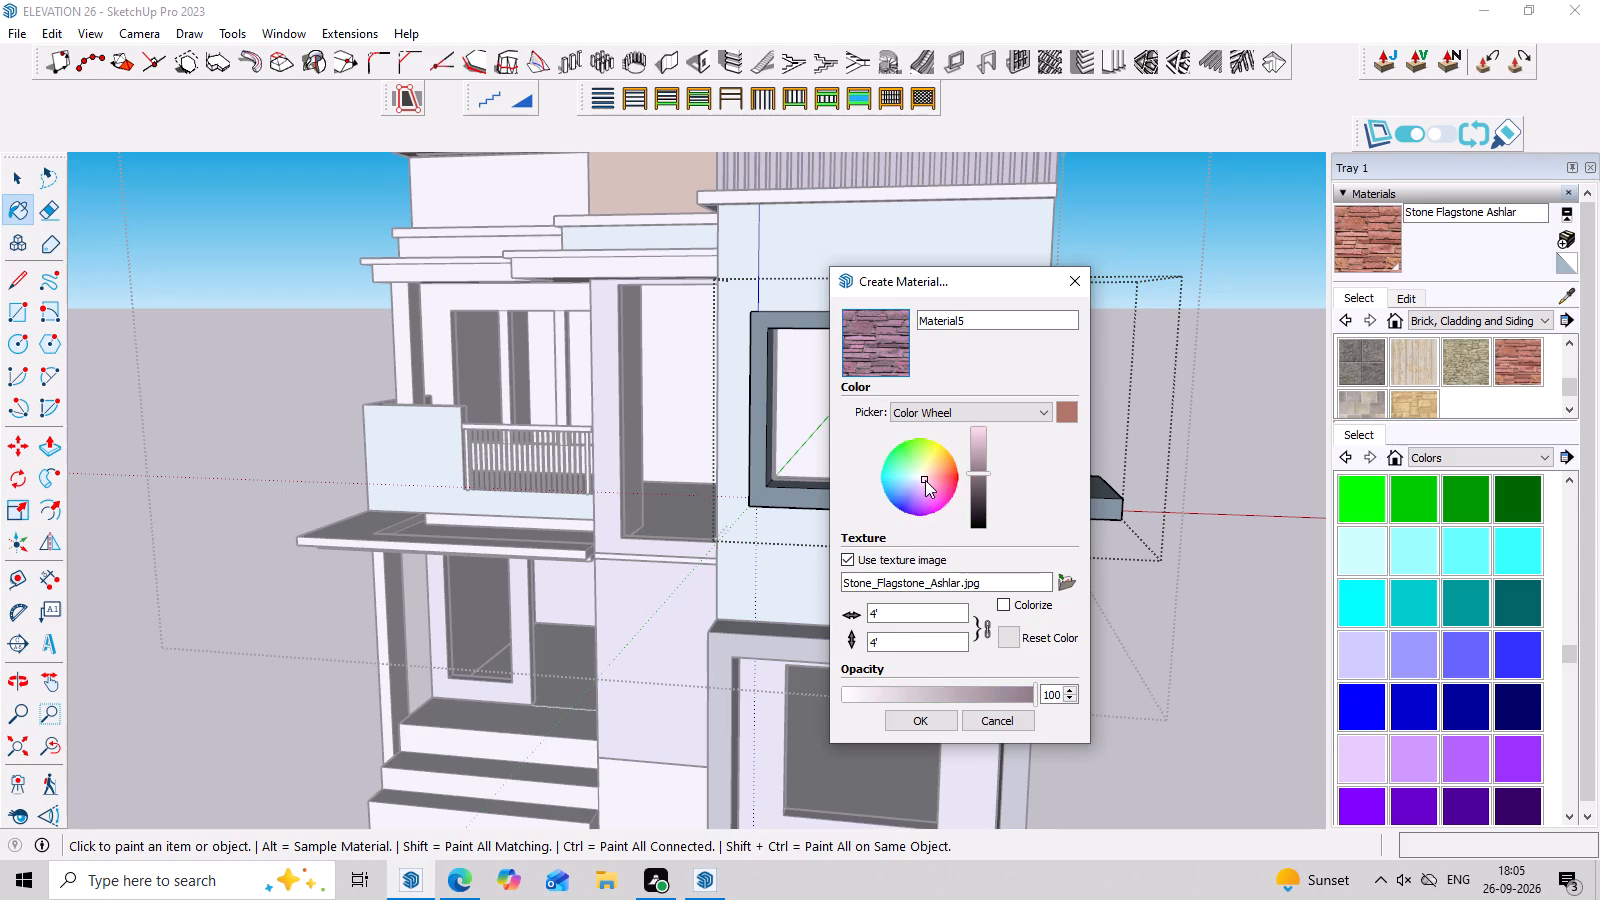
pyautogui.moveTo(976, 472); pyautogui.dragTo(979, 488)
pyautogui.click(979, 488)
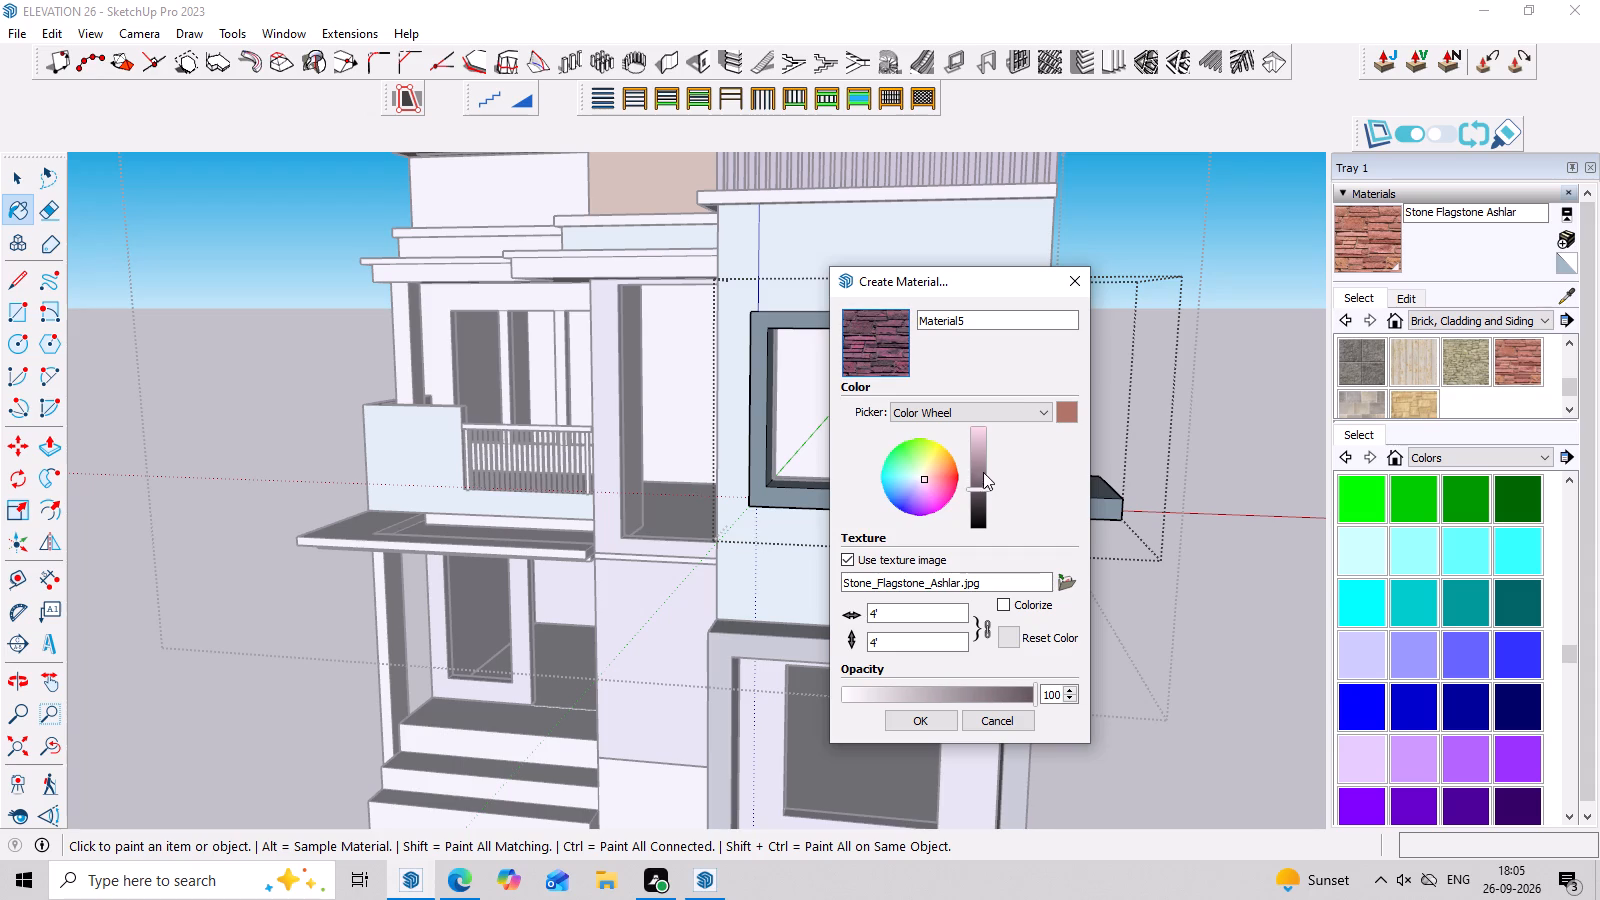
pyautogui.click(987, 461)
pyautogui.moveTo(980, 489); pyautogui.dragTo(984, 458)
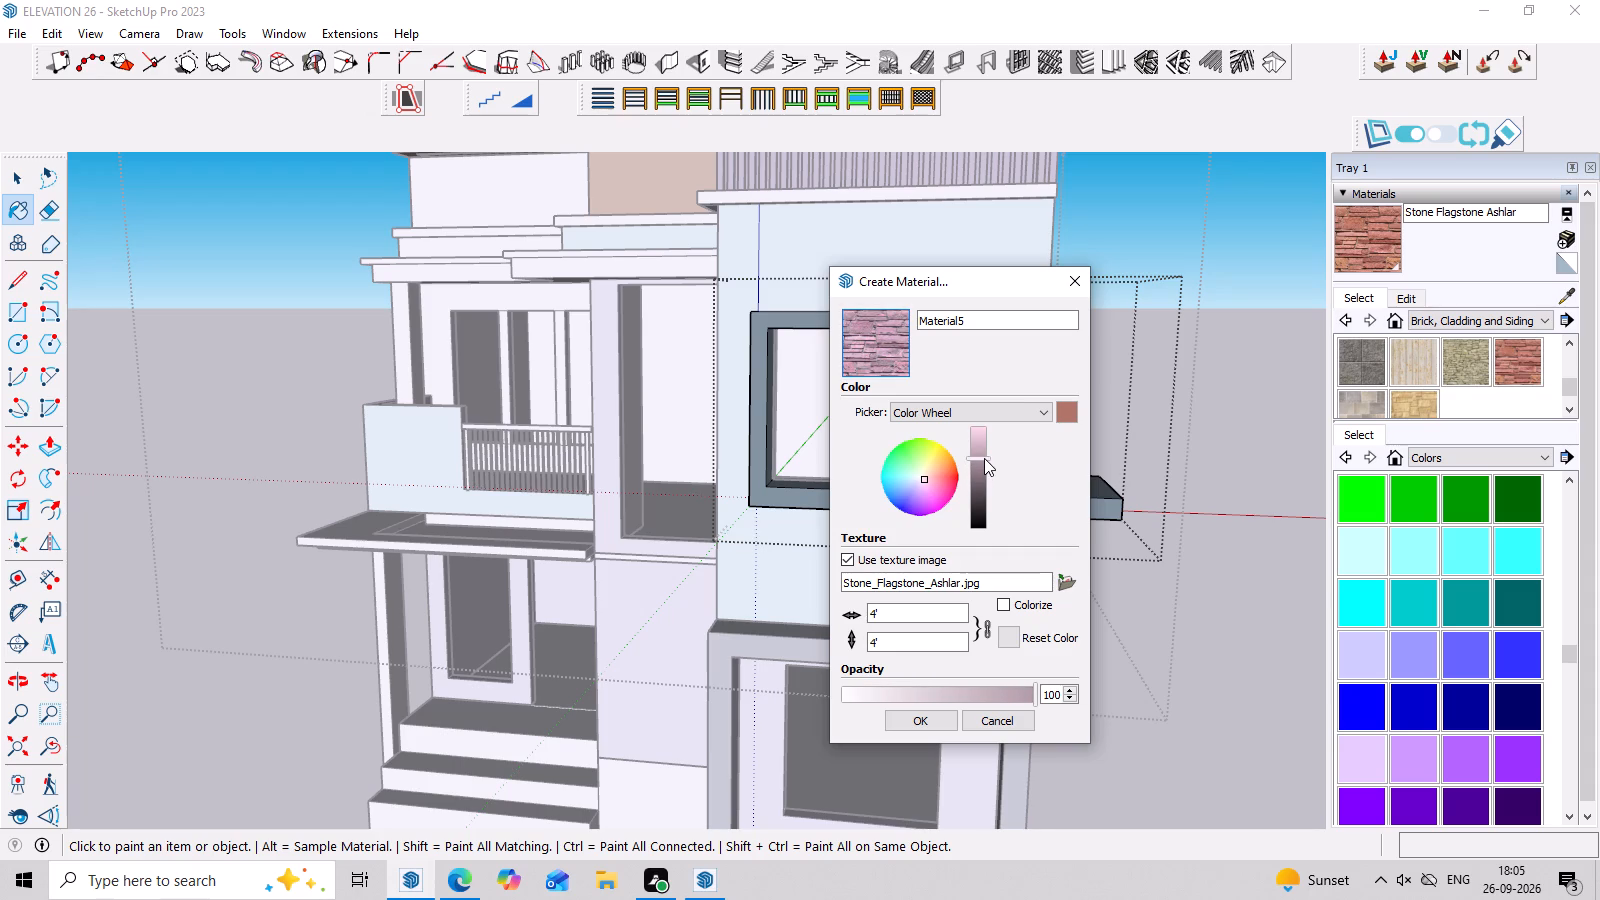
pyautogui.moveTo(984, 458); pyautogui.dragTo(984, 463)
pyautogui.click(984, 463)
# Refine the new stone material's tint to a neutral bluish grey and create the material.
pyautogui.scroll(2, 923, 474)
pyautogui.click(921, 479)
pyautogui.scroll(5, 919, 479)
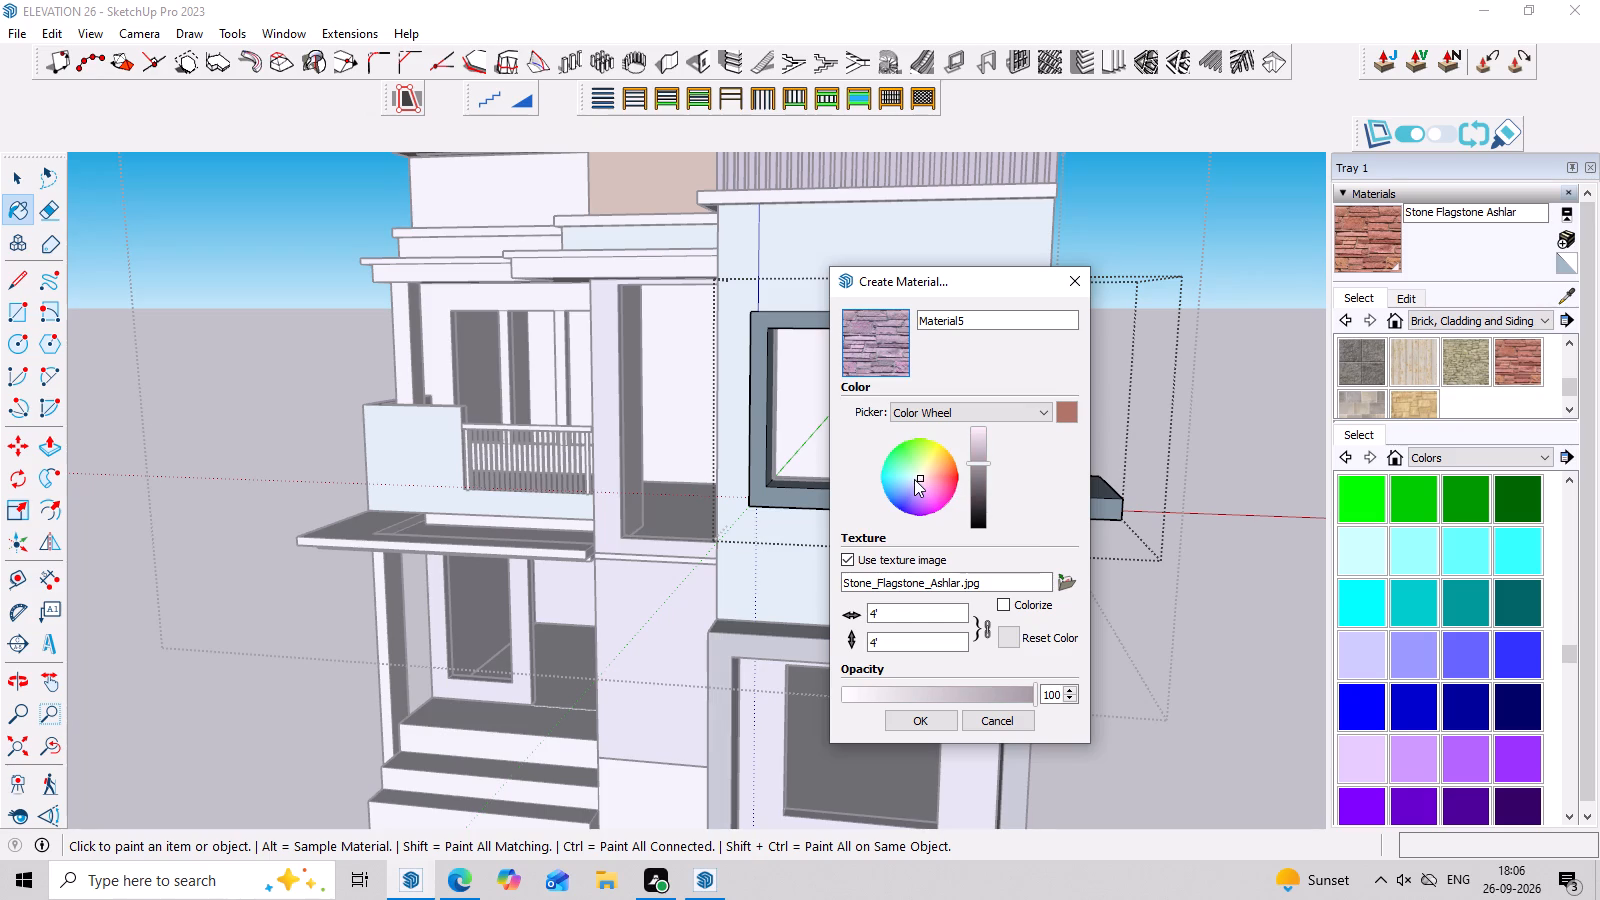
pyautogui.click(917, 475)
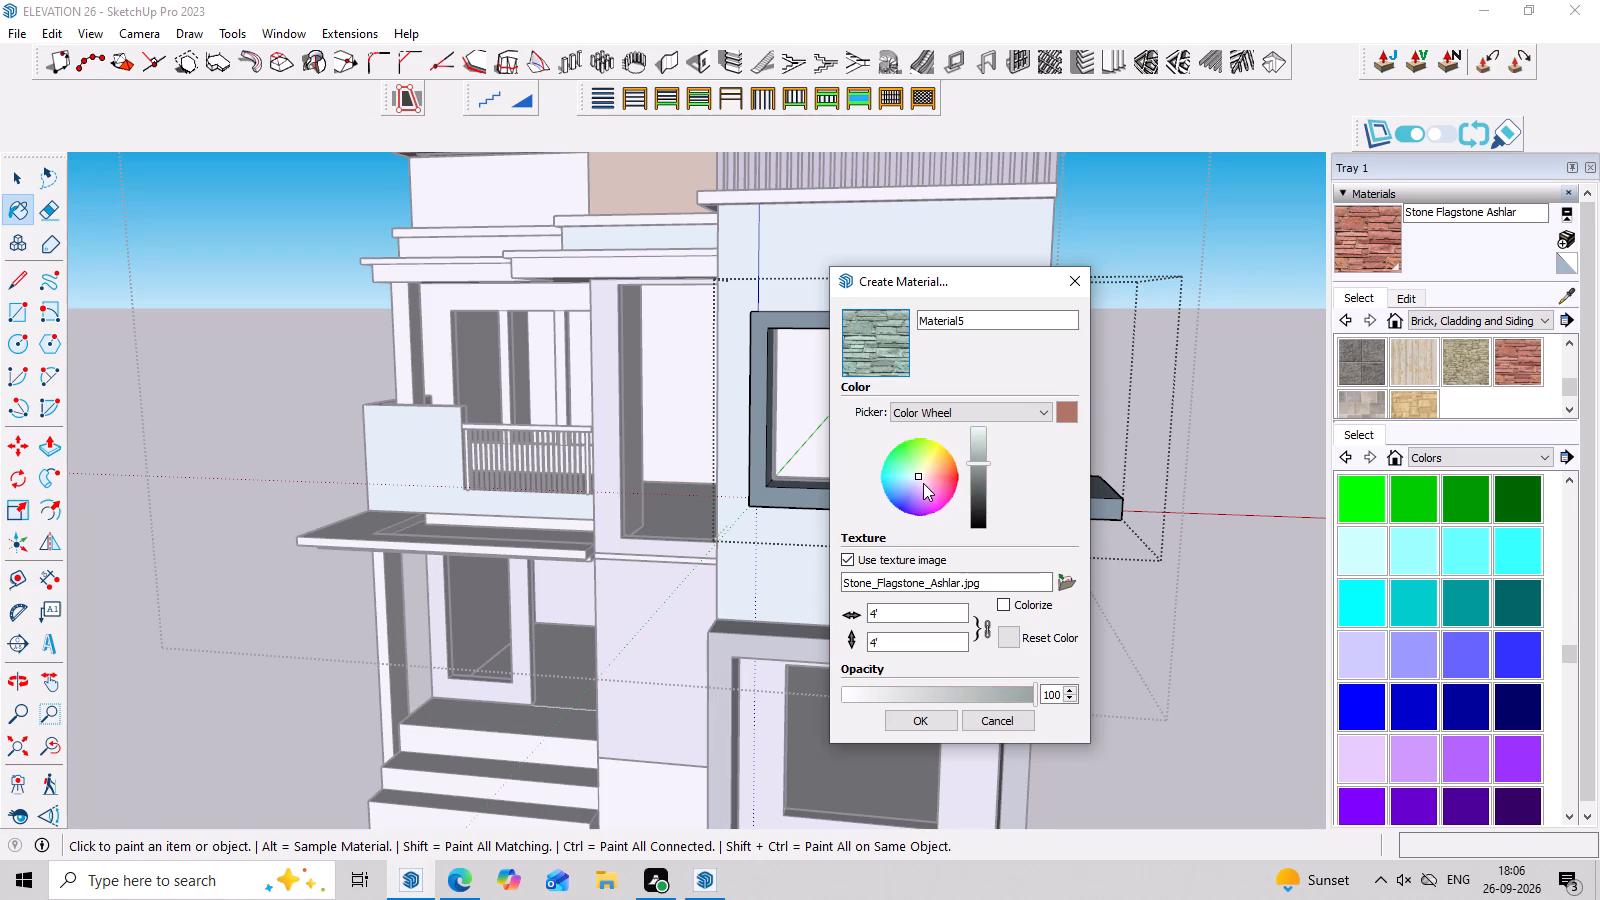
pyautogui.click(923, 483)
pyautogui.click(922, 474)
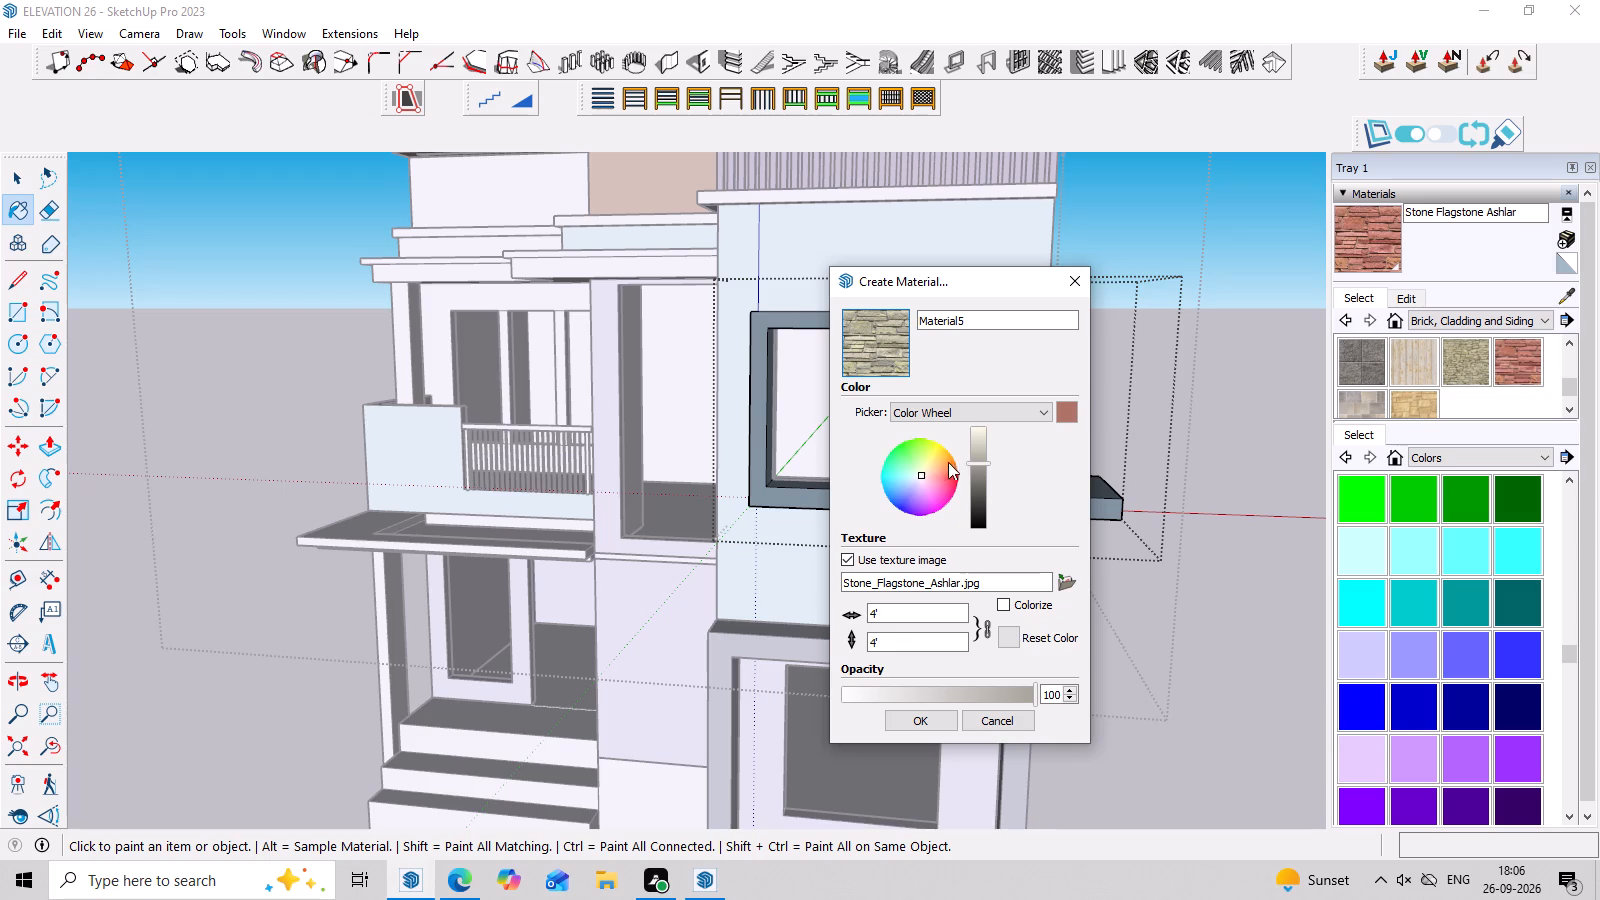
pyautogui.click(980, 464)
pyautogui.scroll(3, 933, 469)
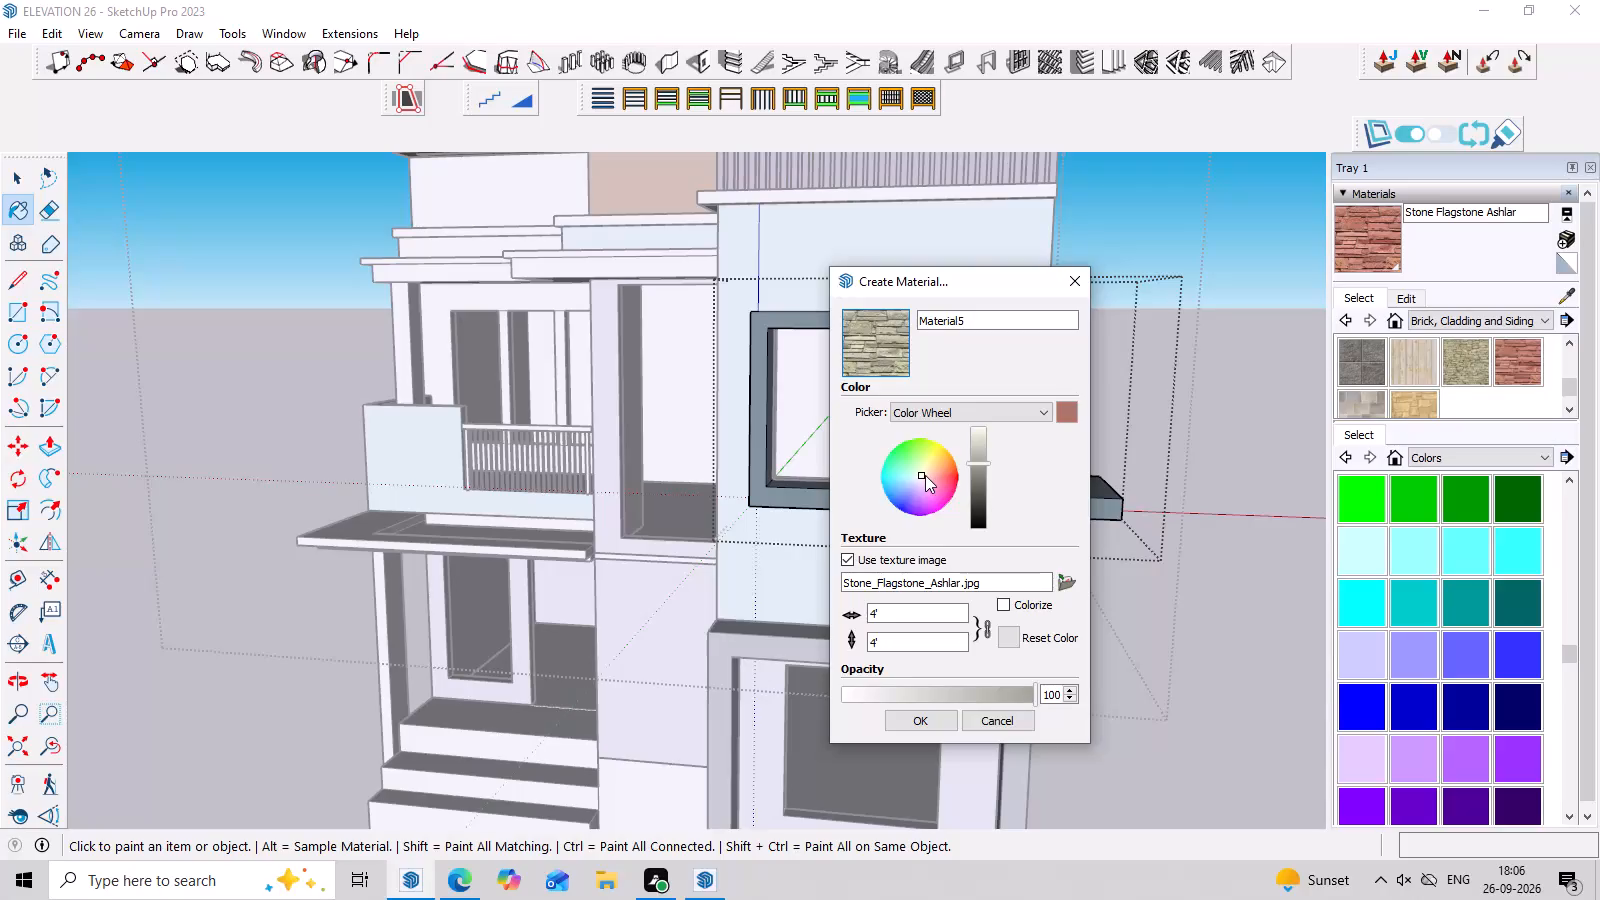
pyautogui.scroll(5, 920, 479)
pyautogui.click(919, 478)
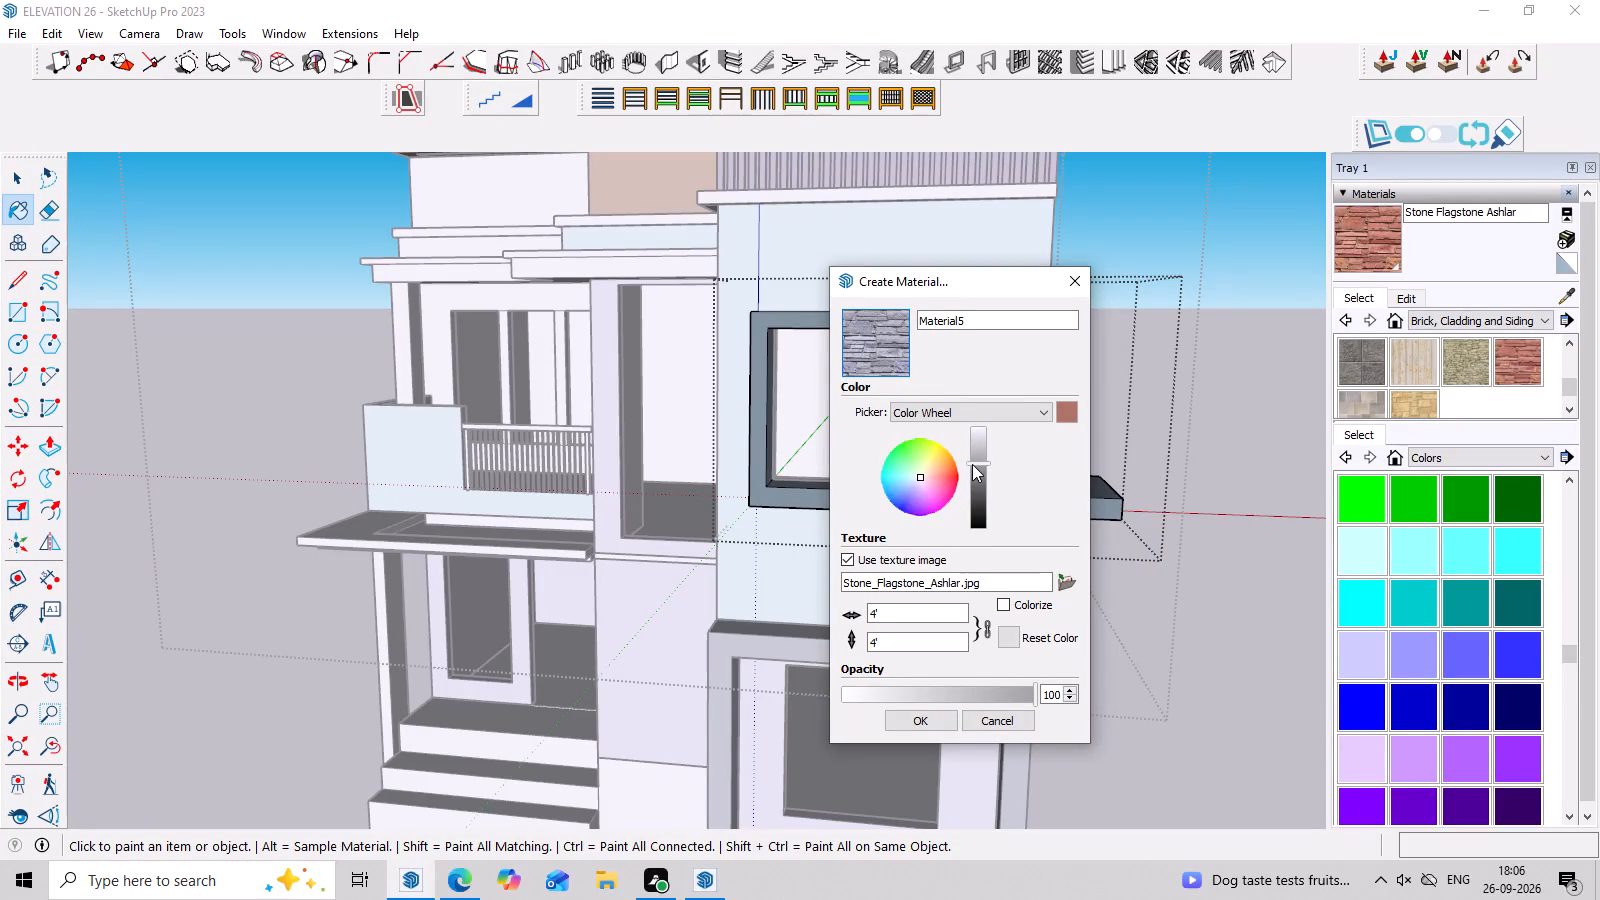
pyautogui.click(950, 719)
# Paint the vertical panel beside the upper-floor window with the new bluish-grey stone material.
pyautogui.click(1029, 425)
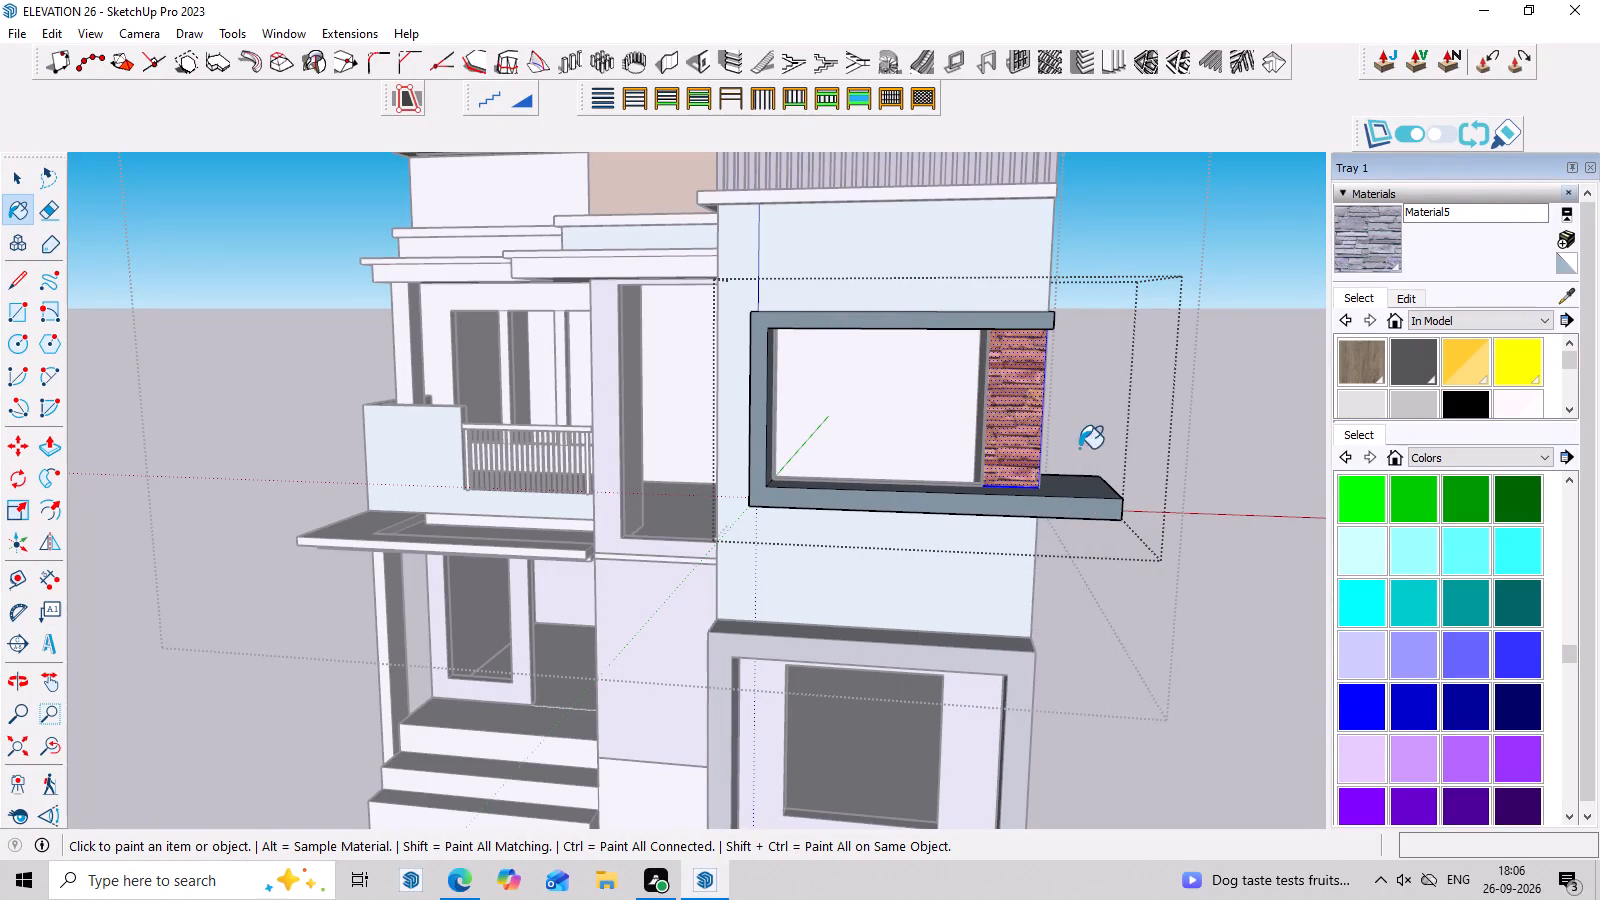
pyautogui.moveTo(1106, 452); pyautogui.dragTo(1109, 361, button='middle')
pyautogui.press('space')
pyautogui.click(1208, 318)
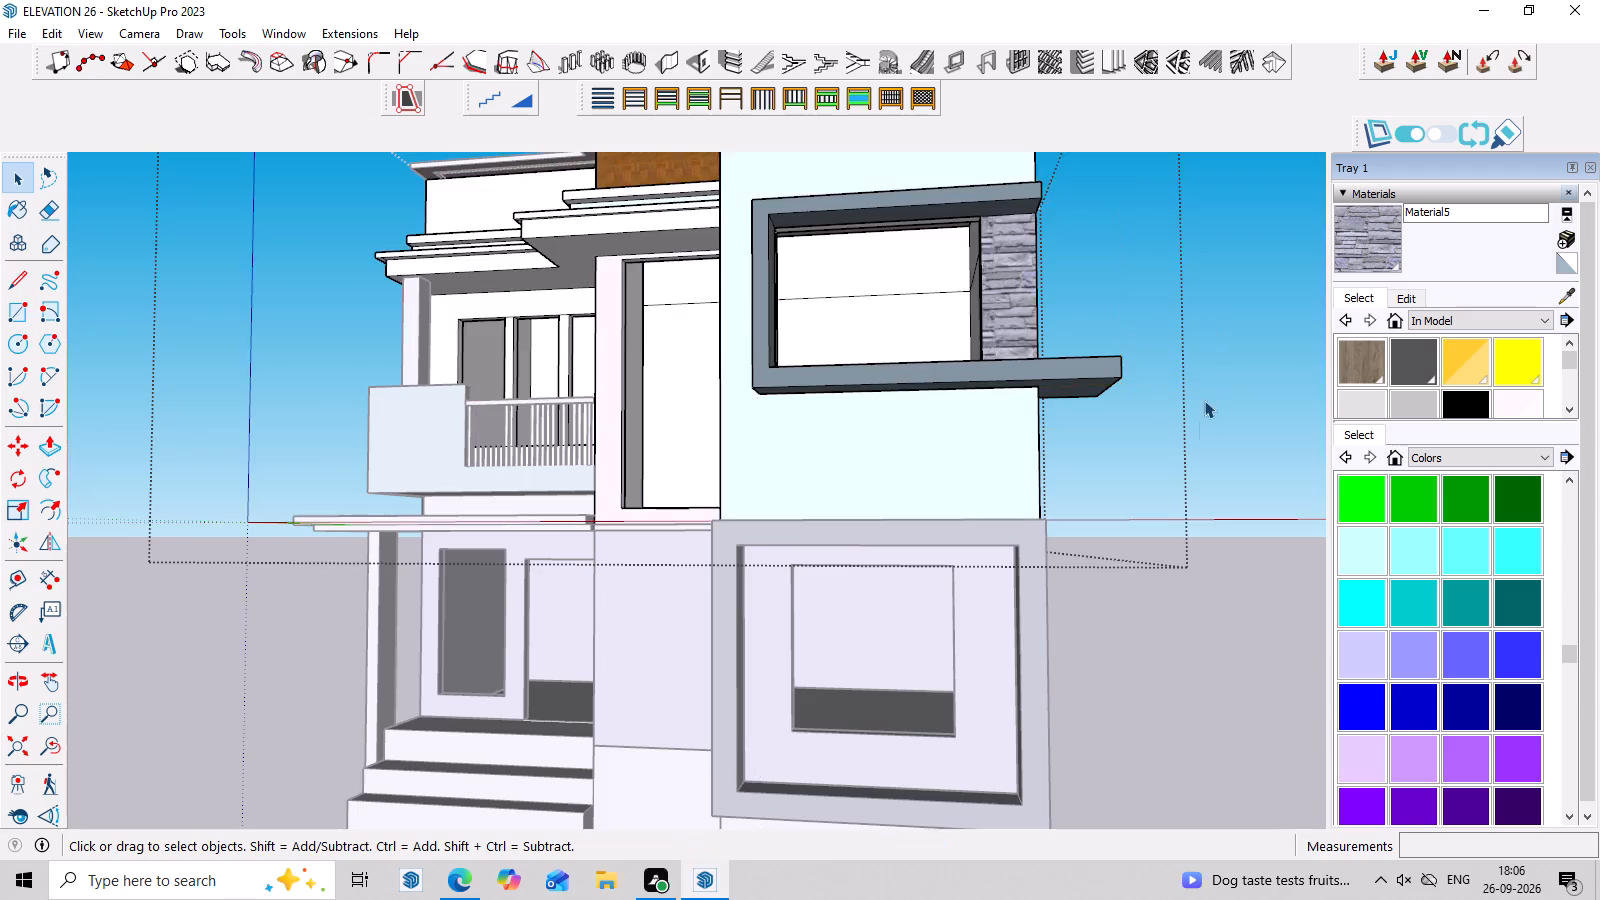
# Paint the ground-floor wall face around the front window, inside the projecting frame, with the bluish-grey stone material.
pyautogui.scroll(-3, 1194, 450)
pyautogui.moveTo(1188, 532); pyautogui.dragTo(1198, 677, button='middle')
pyautogui.moveTo(1246, 505); pyautogui.dragTo(1265, 460, button='middle')
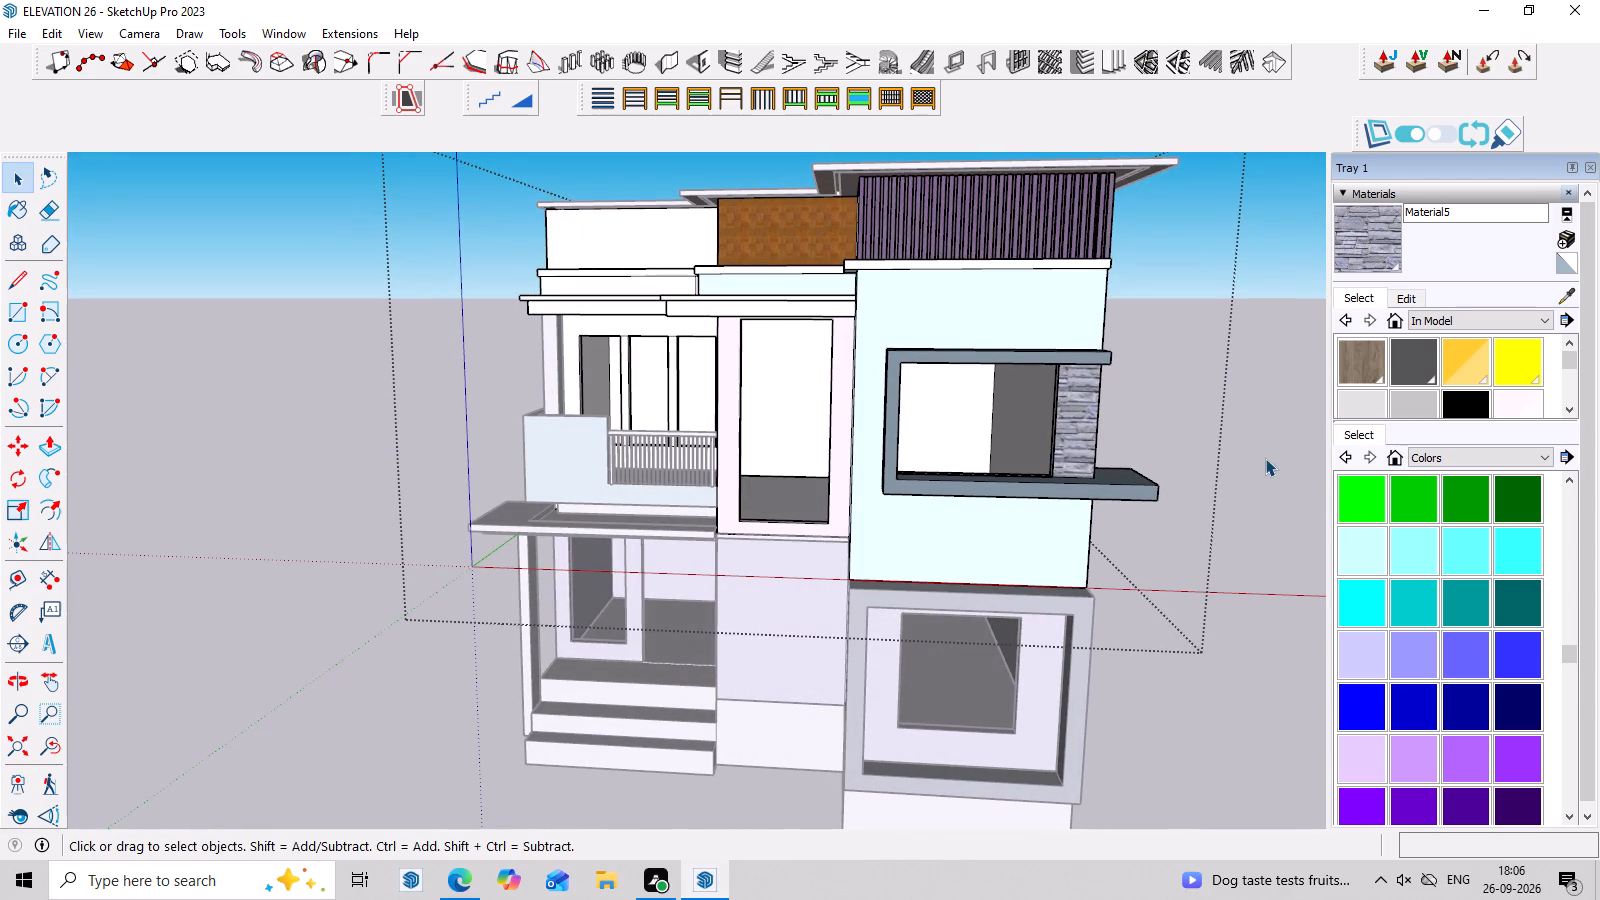
pyautogui.scroll(2, 1138, 531)
pyautogui.moveTo(1121, 594); pyautogui.dragTo(1184, 458, button='middle')
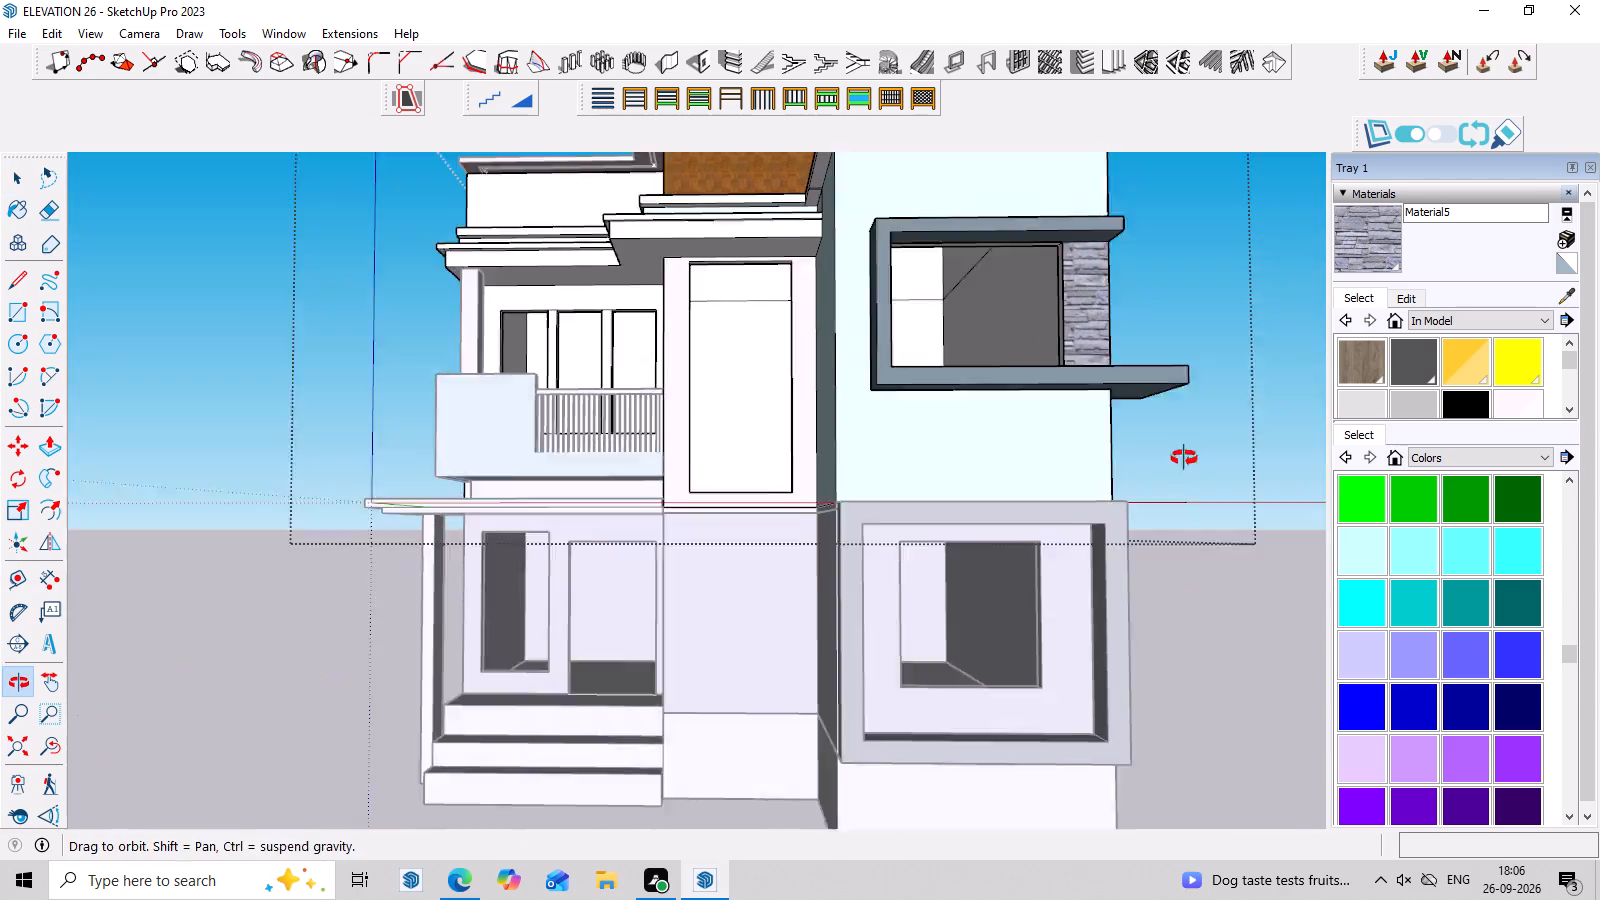
pyautogui.moveTo(1184, 458); pyautogui.dragTo(1189, 444, button='middle')
pyautogui.click(1077, 597)
pyautogui.scroll(2, 1077, 597)
pyautogui.click(1077, 597)
pyautogui.scroll(2, 1078, 601)
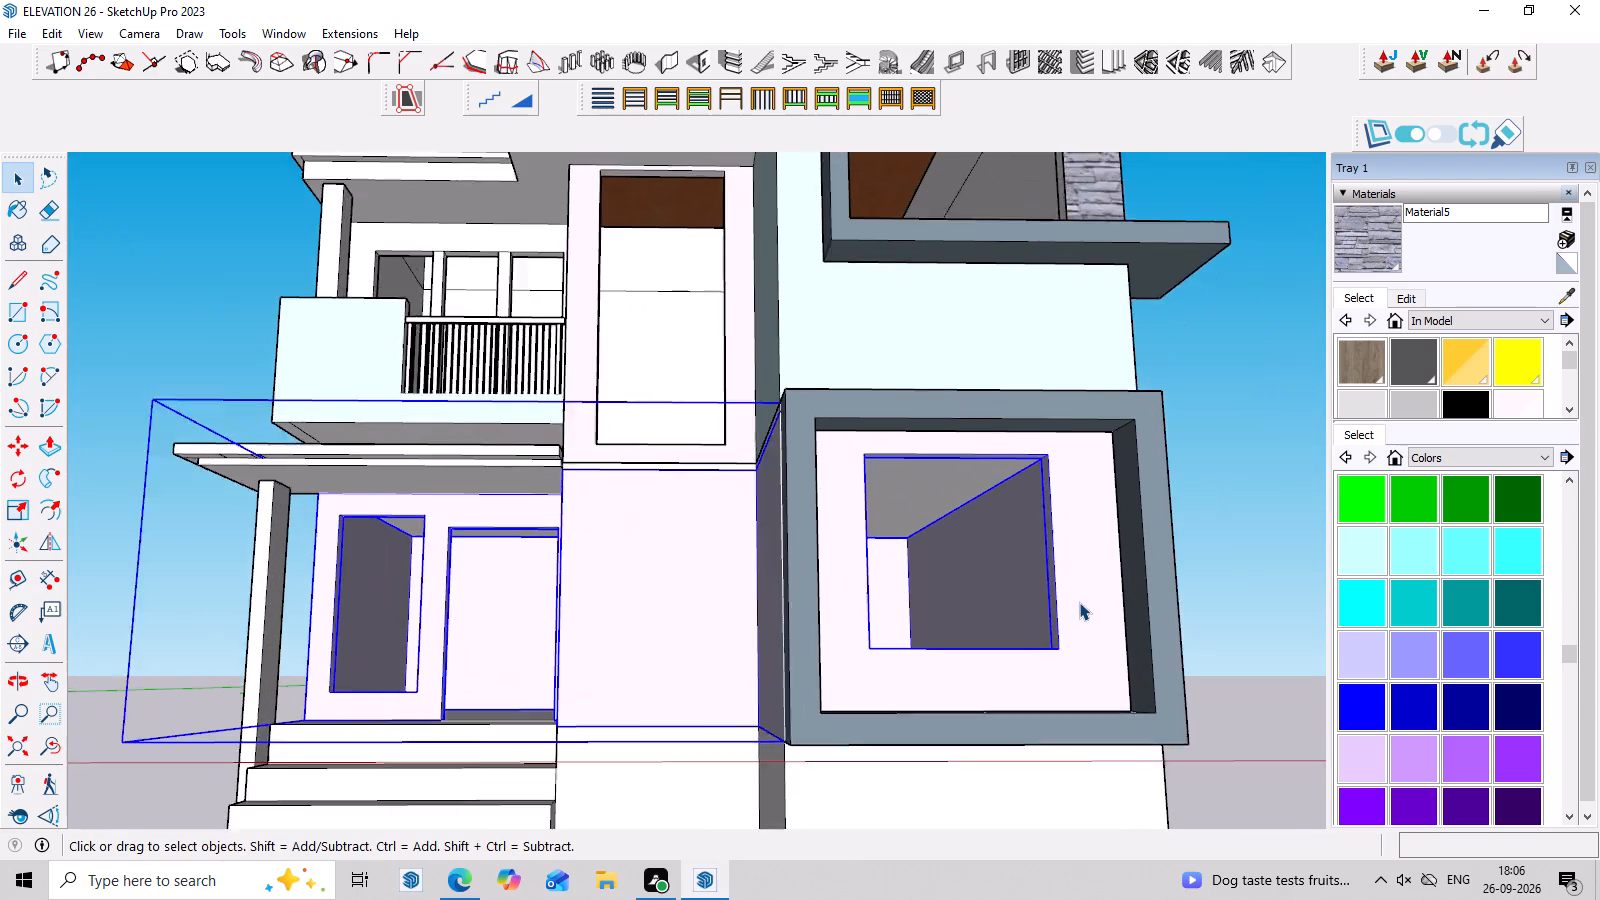
pyautogui.scroll(1, 1079, 602)
pyautogui.doubleClick(1079, 602)
pyautogui.click(1084, 602)
pyautogui.click(1374, 231)
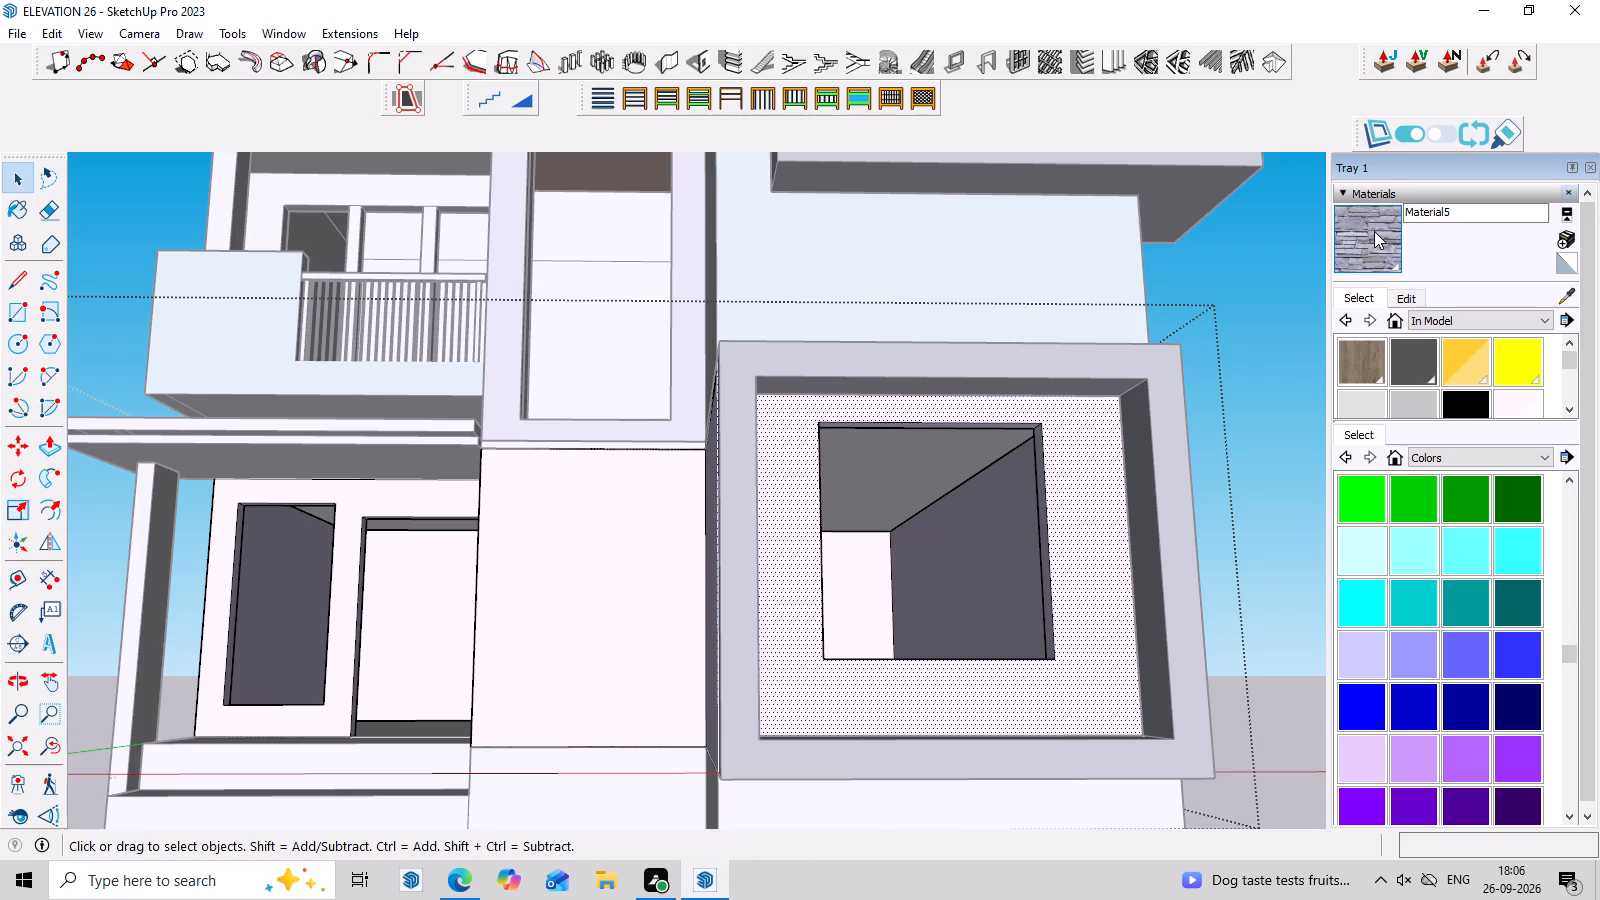
pyautogui.click(1122, 595)
pyautogui.scroll(-6, 1122, 597)
pyautogui.moveTo(827, 607); pyautogui.dragTo(820, 732, button='middle')
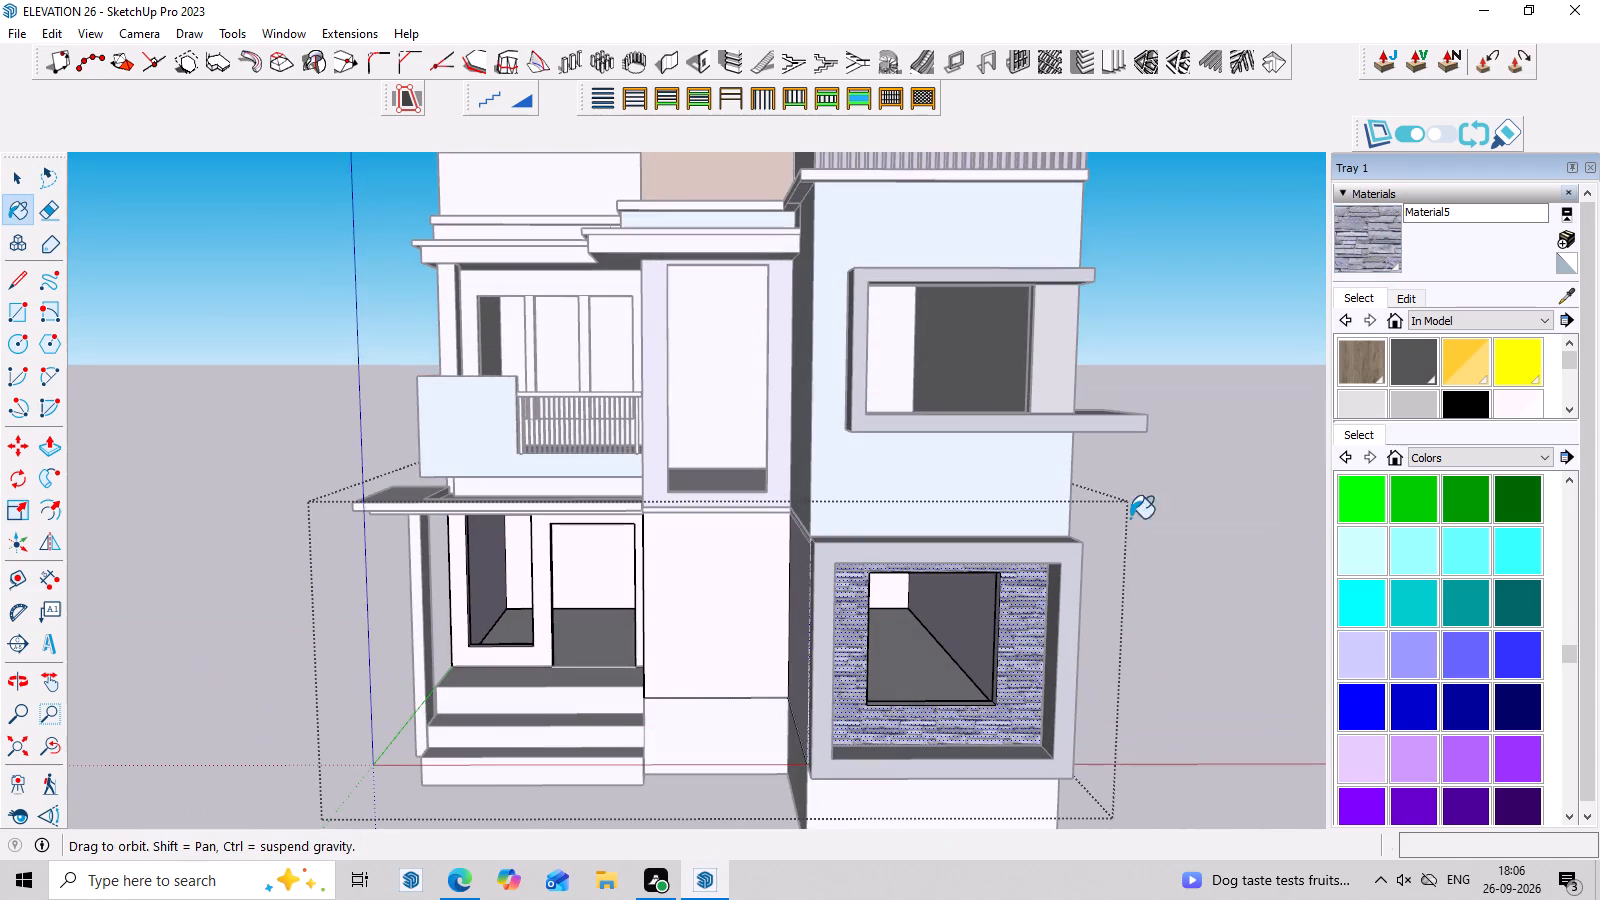
pyautogui.press('space')
pyautogui.click(1167, 421)
# Sample the light blue wall material from the upper-floor front wall.
pyautogui.scroll(-3, 1184, 429)
pyautogui.moveTo(1203, 430); pyautogui.dragTo(1114, 421, button='middle')
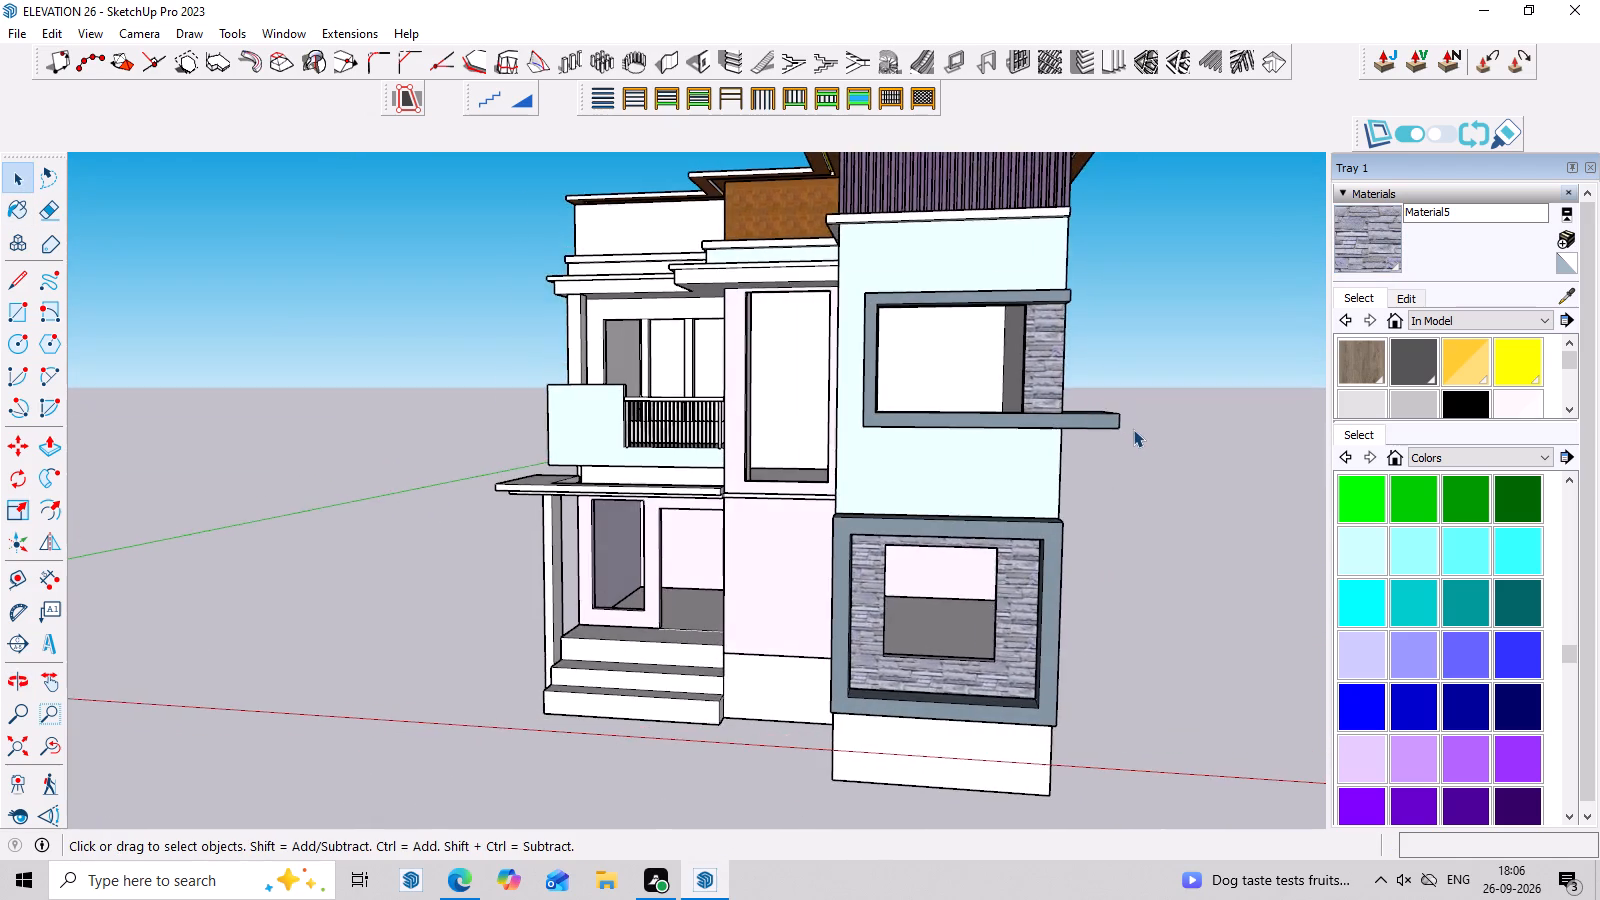
pyautogui.scroll(1, 1134, 432)
pyautogui.scroll(-6, 1136, 434)
pyautogui.scroll(3, 1188, 617)
pyautogui.moveTo(1229, 608); pyautogui.dragTo(1318, 608, button='middle')
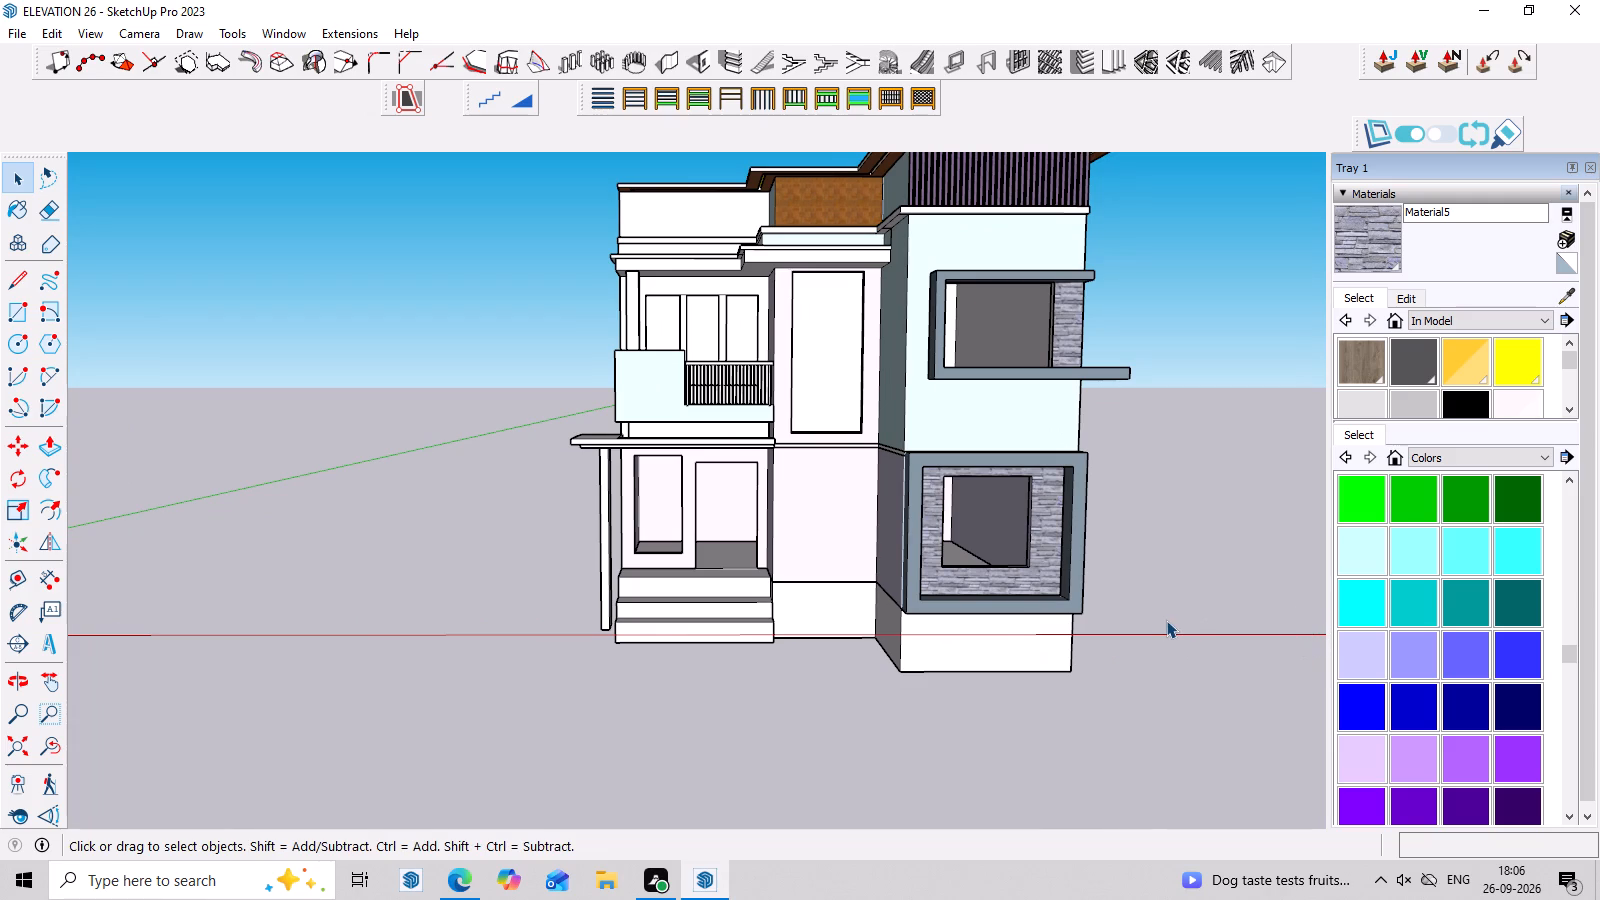
pyautogui.moveTo(1166, 620); pyautogui.dragTo(1167, 734, button='middle')
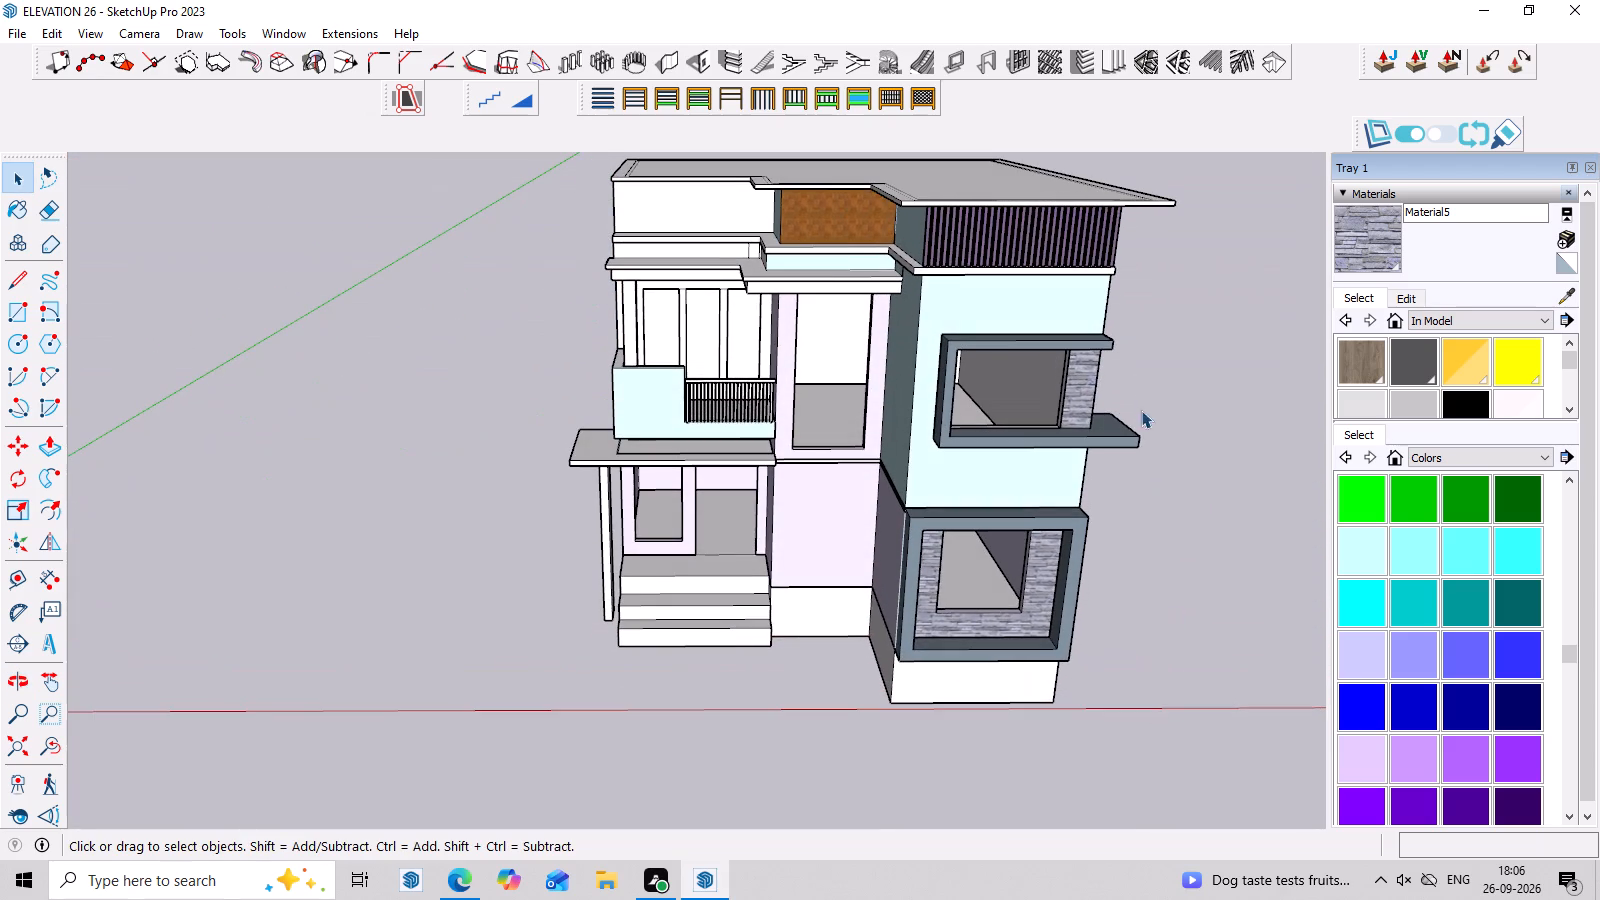
pyautogui.click(1572, 291)
pyautogui.click(954, 483)
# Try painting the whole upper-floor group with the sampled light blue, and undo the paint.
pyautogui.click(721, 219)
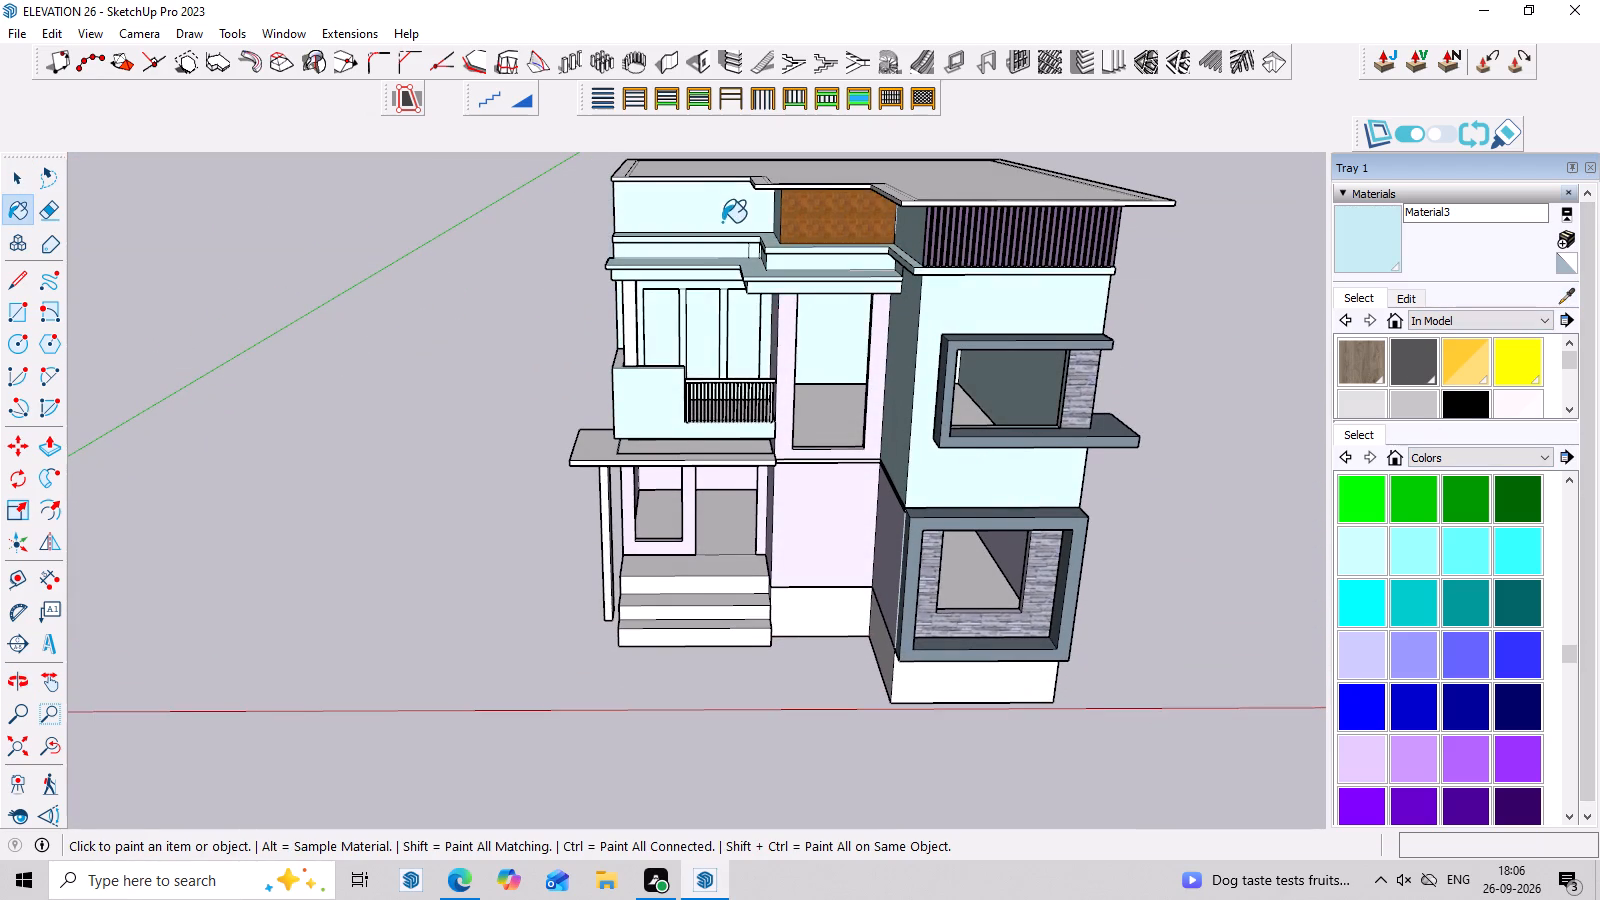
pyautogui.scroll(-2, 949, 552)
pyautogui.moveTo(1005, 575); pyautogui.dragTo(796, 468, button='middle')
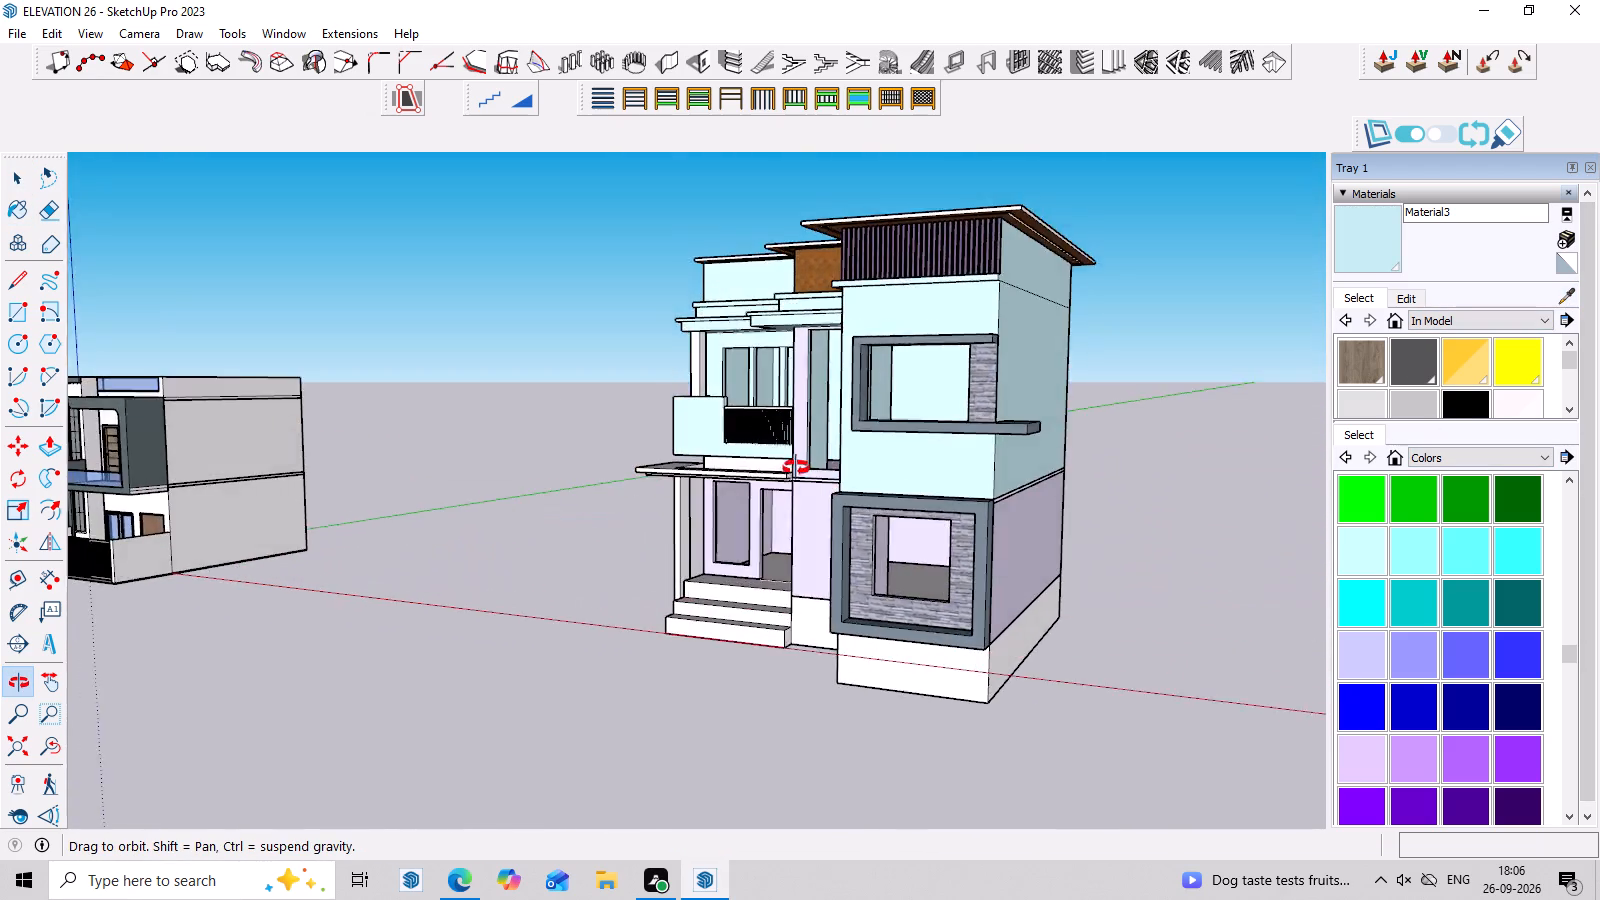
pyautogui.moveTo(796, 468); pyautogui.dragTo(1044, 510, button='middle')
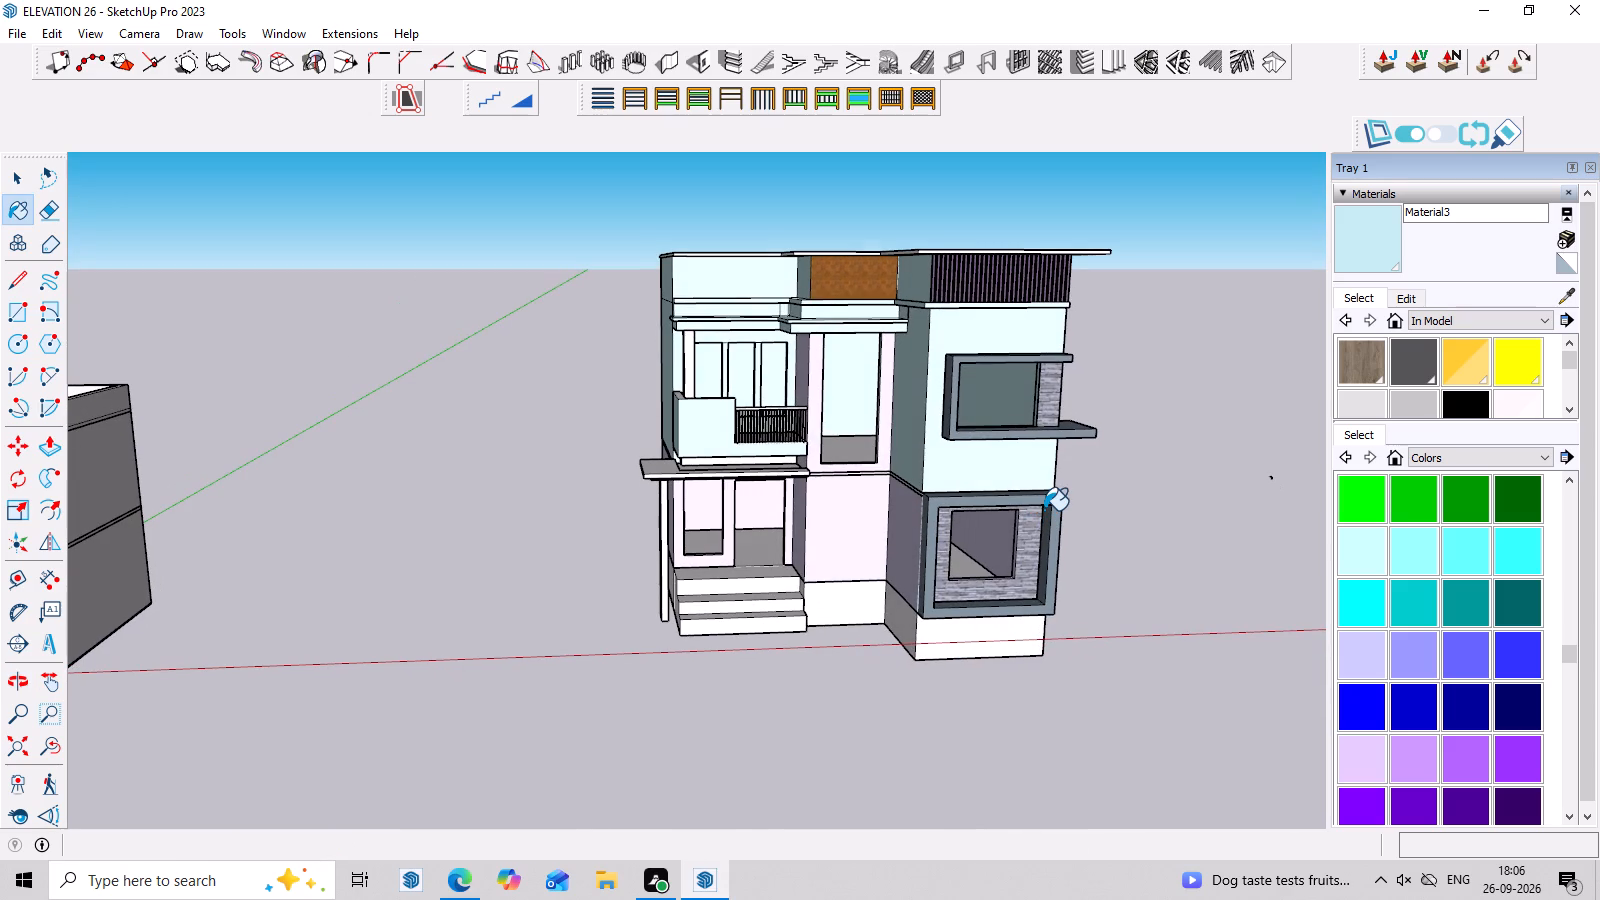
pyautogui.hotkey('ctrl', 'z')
# Inside the upper-floor group, paint the white parapet front face above the balcony with the sampled light blue.
pyautogui.press('space')
pyautogui.doubleClick(731, 271)
pyautogui.scroll(2, 731, 271)
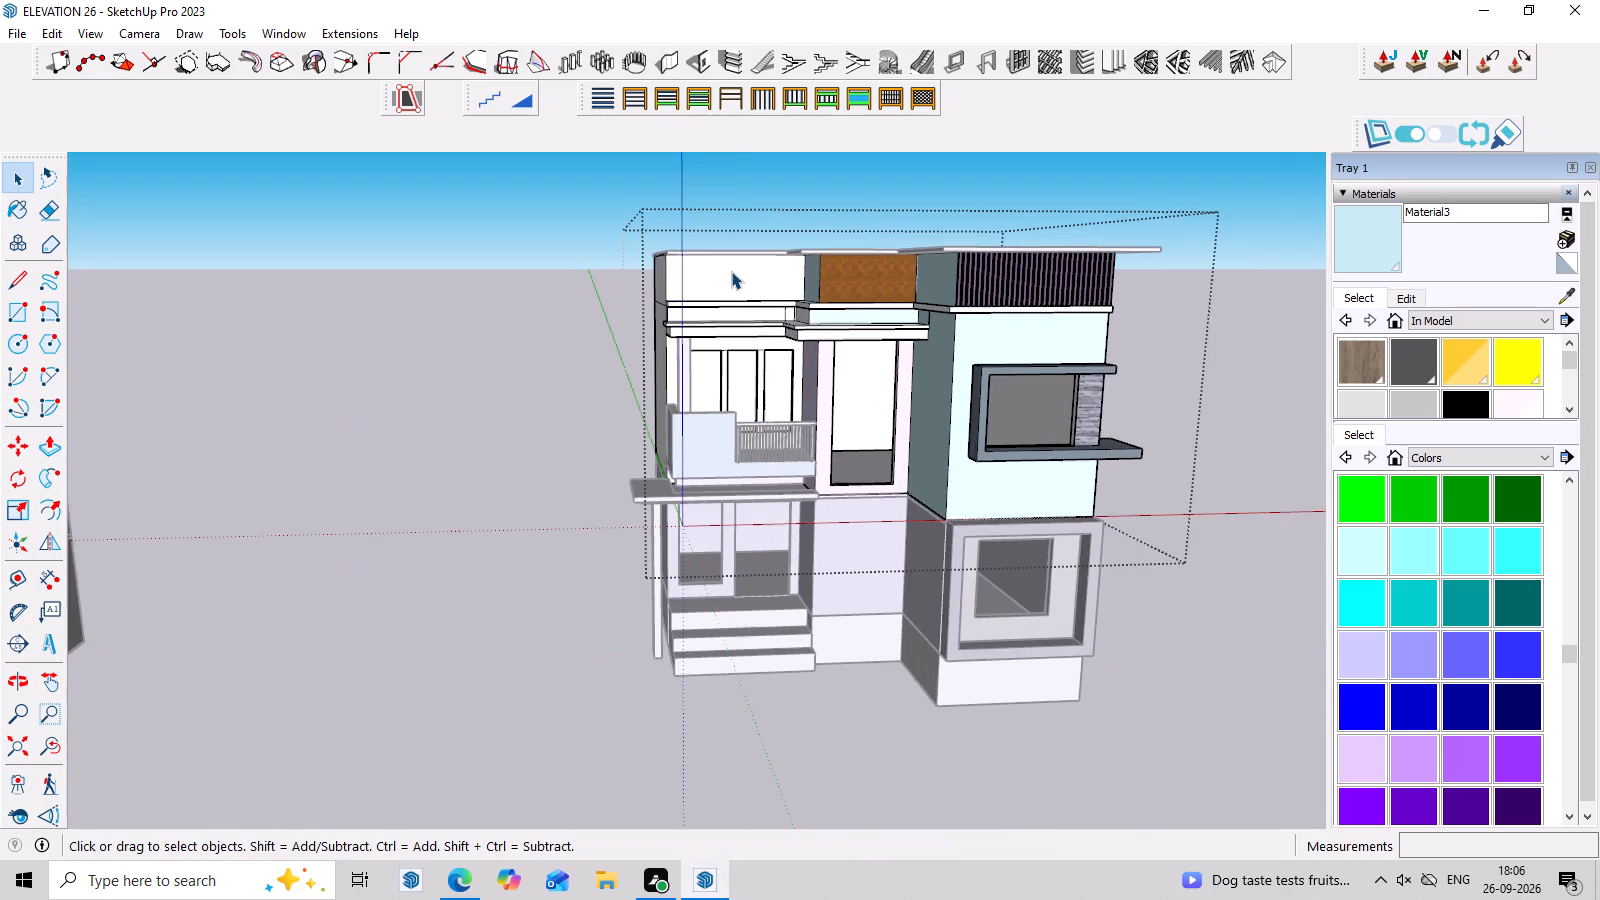
pyautogui.click(731, 271)
pyautogui.click(1380, 251)
pyautogui.click(785, 279)
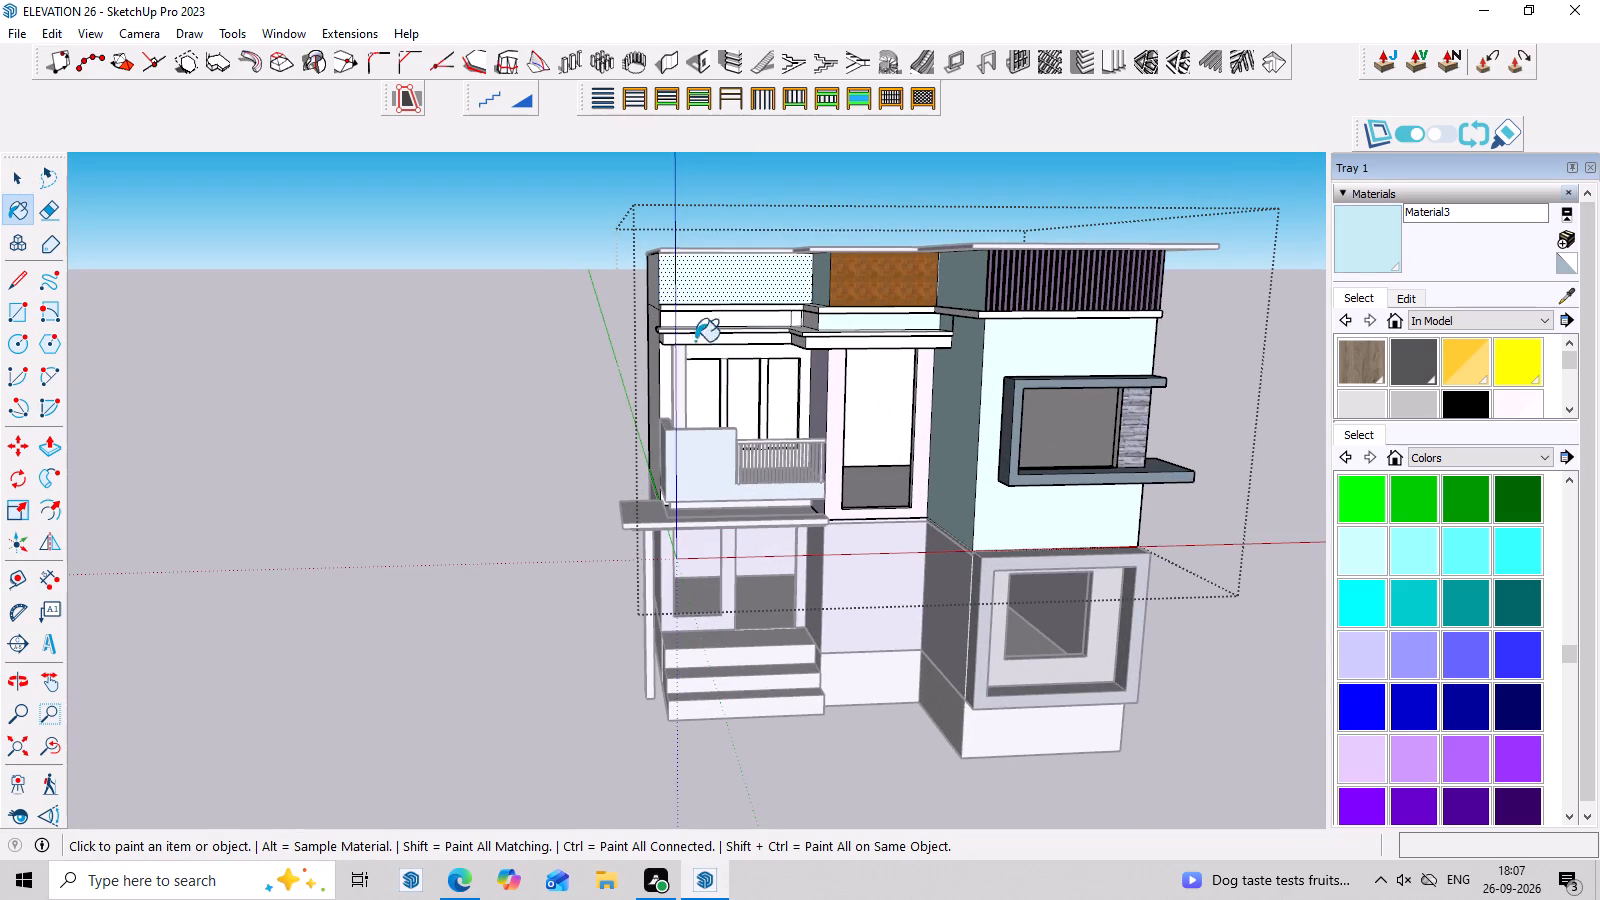
# Paint the remaining white parapet faces on the sides and rear of the upper floor light blue, and exit the group.
pyautogui.moveTo(700, 380); pyautogui.dragTo(1210, 515, button='middle')
pyautogui.click(592, 375)
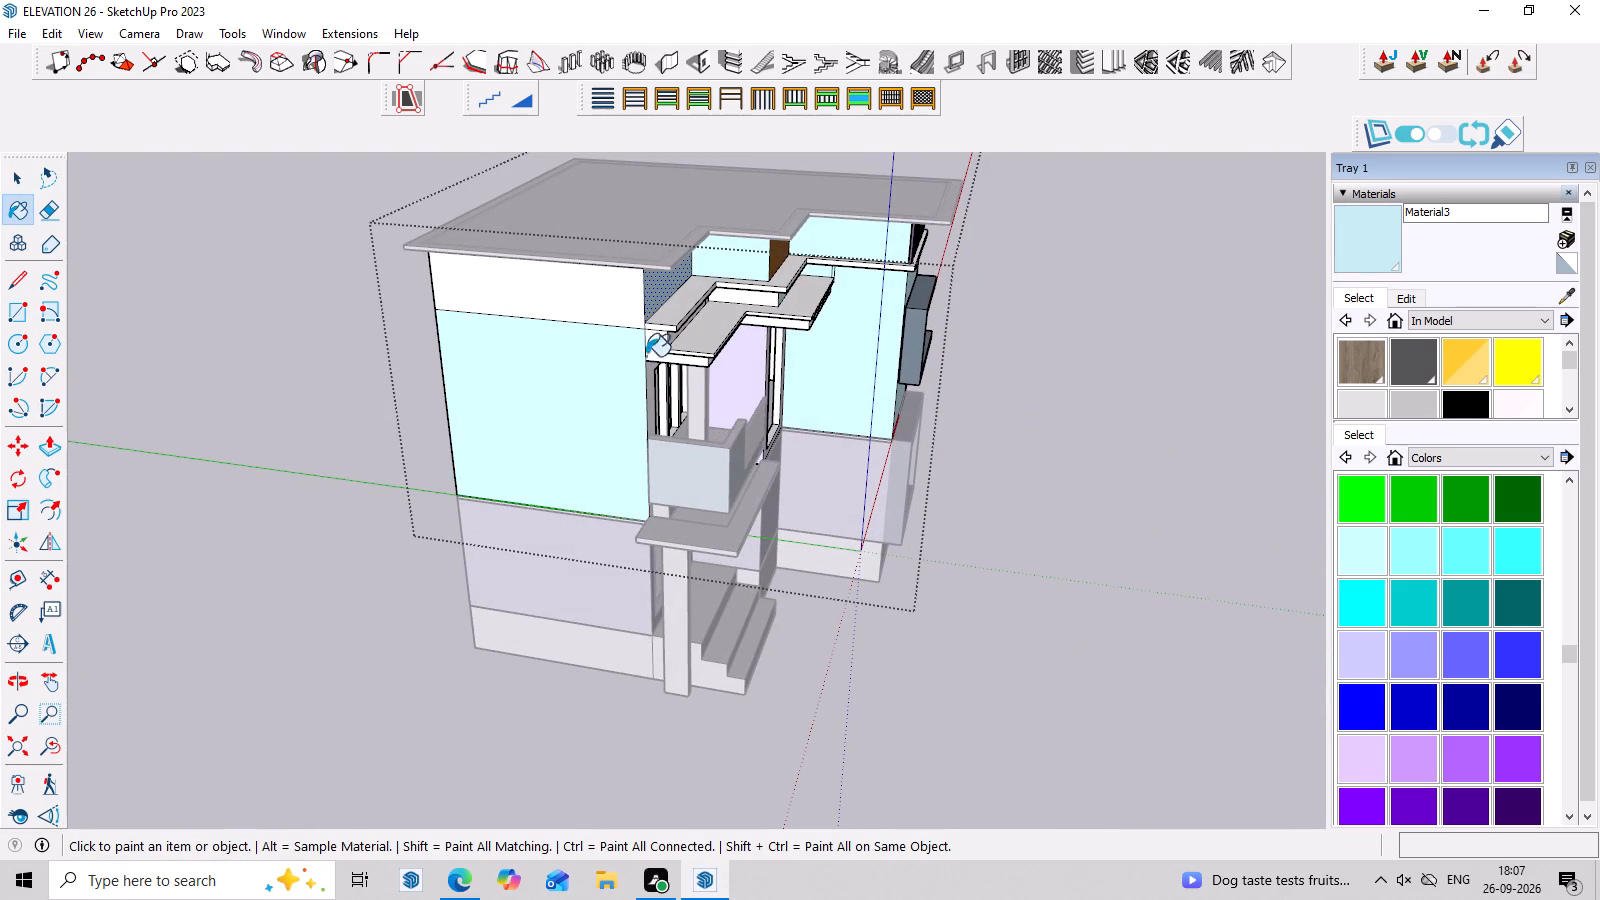
pyautogui.click(611, 309)
pyautogui.moveTo(643, 409); pyautogui.dragTo(1214, 452, button='middle')
pyautogui.click(500, 457)
pyautogui.click(546, 382)
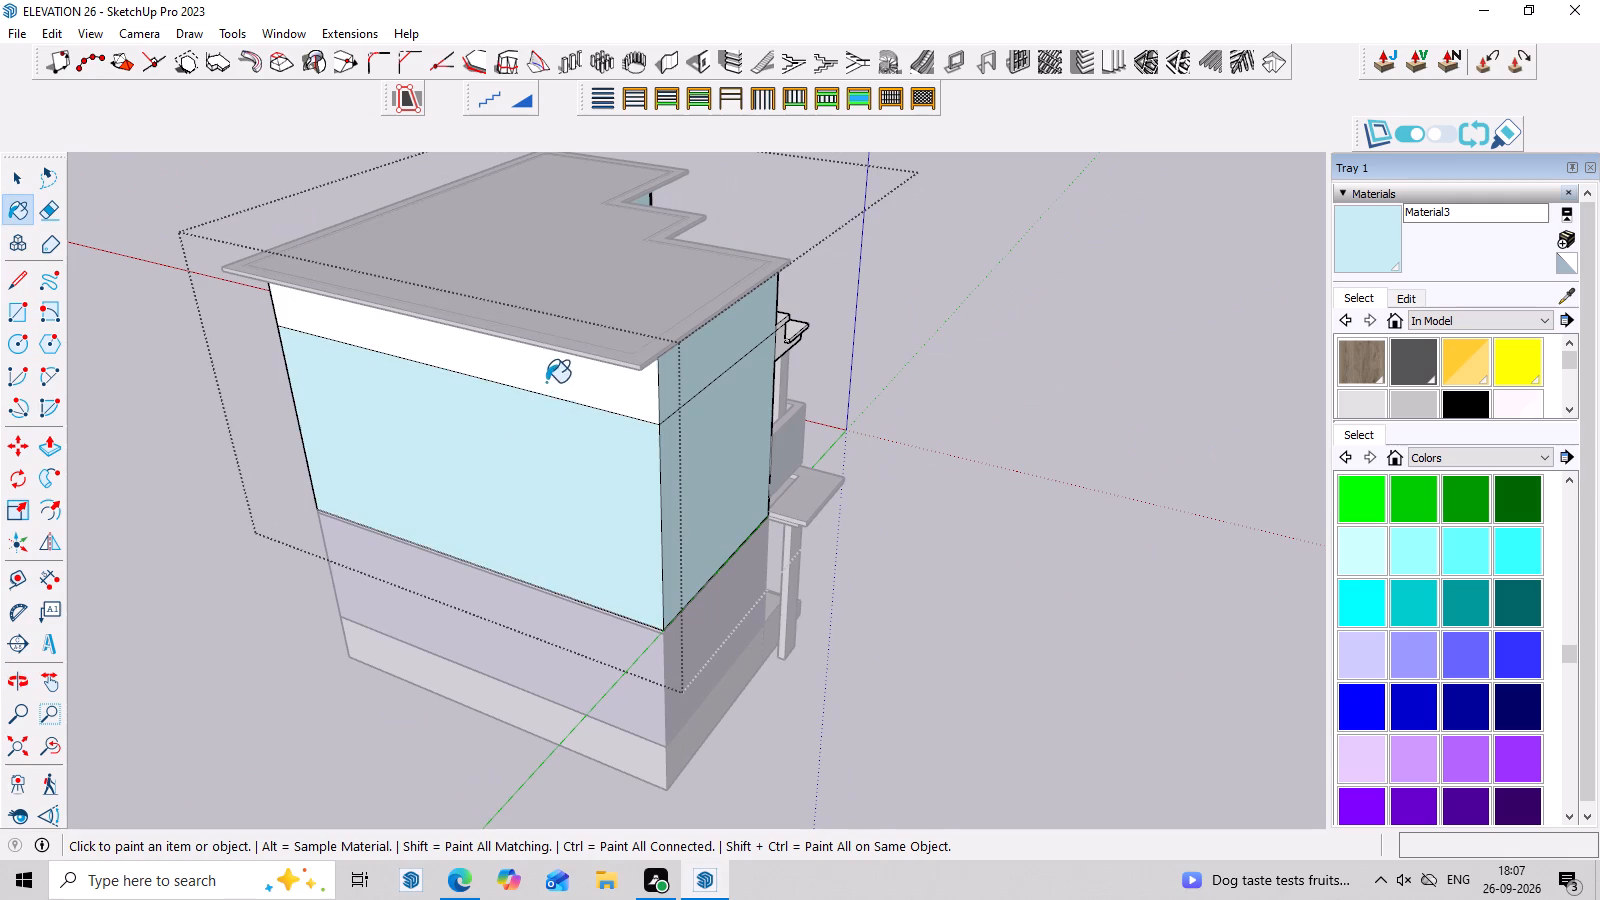
pyautogui.moveTo(595, 510); pyautogui.dragTo(1304, 422, button='middle')
pyautogui.click(544, 406)
pyautogui.click(641, 290)
pyautogui.moveTo(795, 564); pyautogui.dragTo(1025, 481, button='middle')
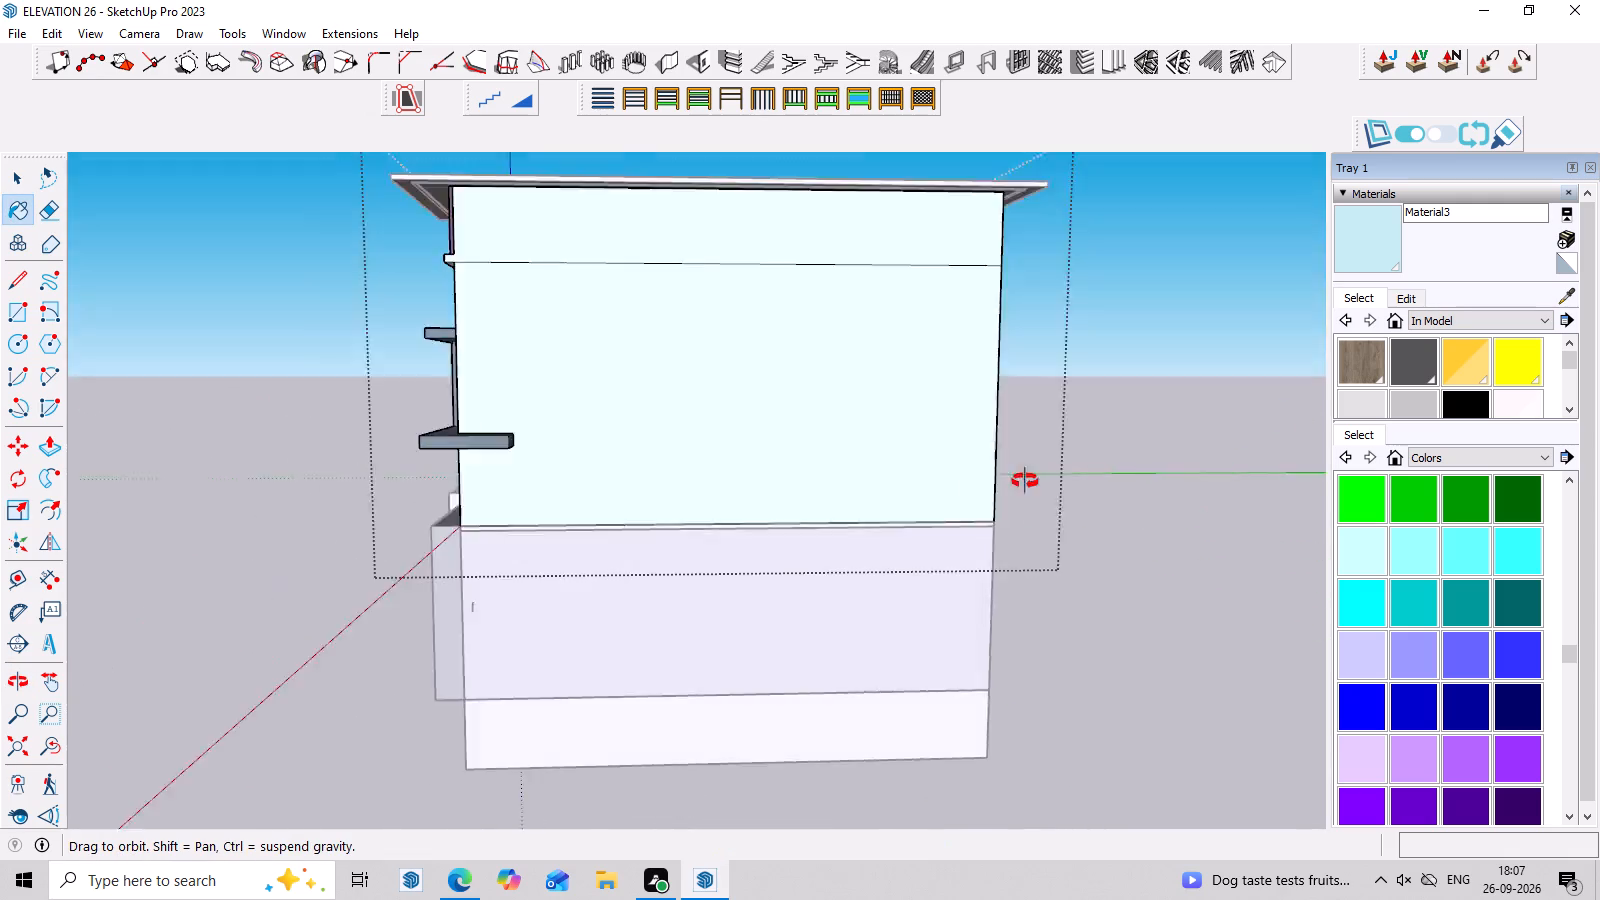
pyautogui.moveTo(1025, 481); pyautogui.dragTo(1599, 476, button='middle')
pyautogui.moveTo(1167, 498); pyautogui.dragTo(1256, 582, button='middle')
pyautogui.press('space')
pyautogui.click(1232, 363)
# Examine the painted front elevation from several angles, comparing the walls, window frames, stone cladding, wood panel and slatted parapet.
pyautogui.scroll(4, 1199, 380)
pyautogui.moveTo(1206, 361); pyautogui.dragTo(1233, 260, button='middle')
pyautogui.scroll(-5, 1201, 319)
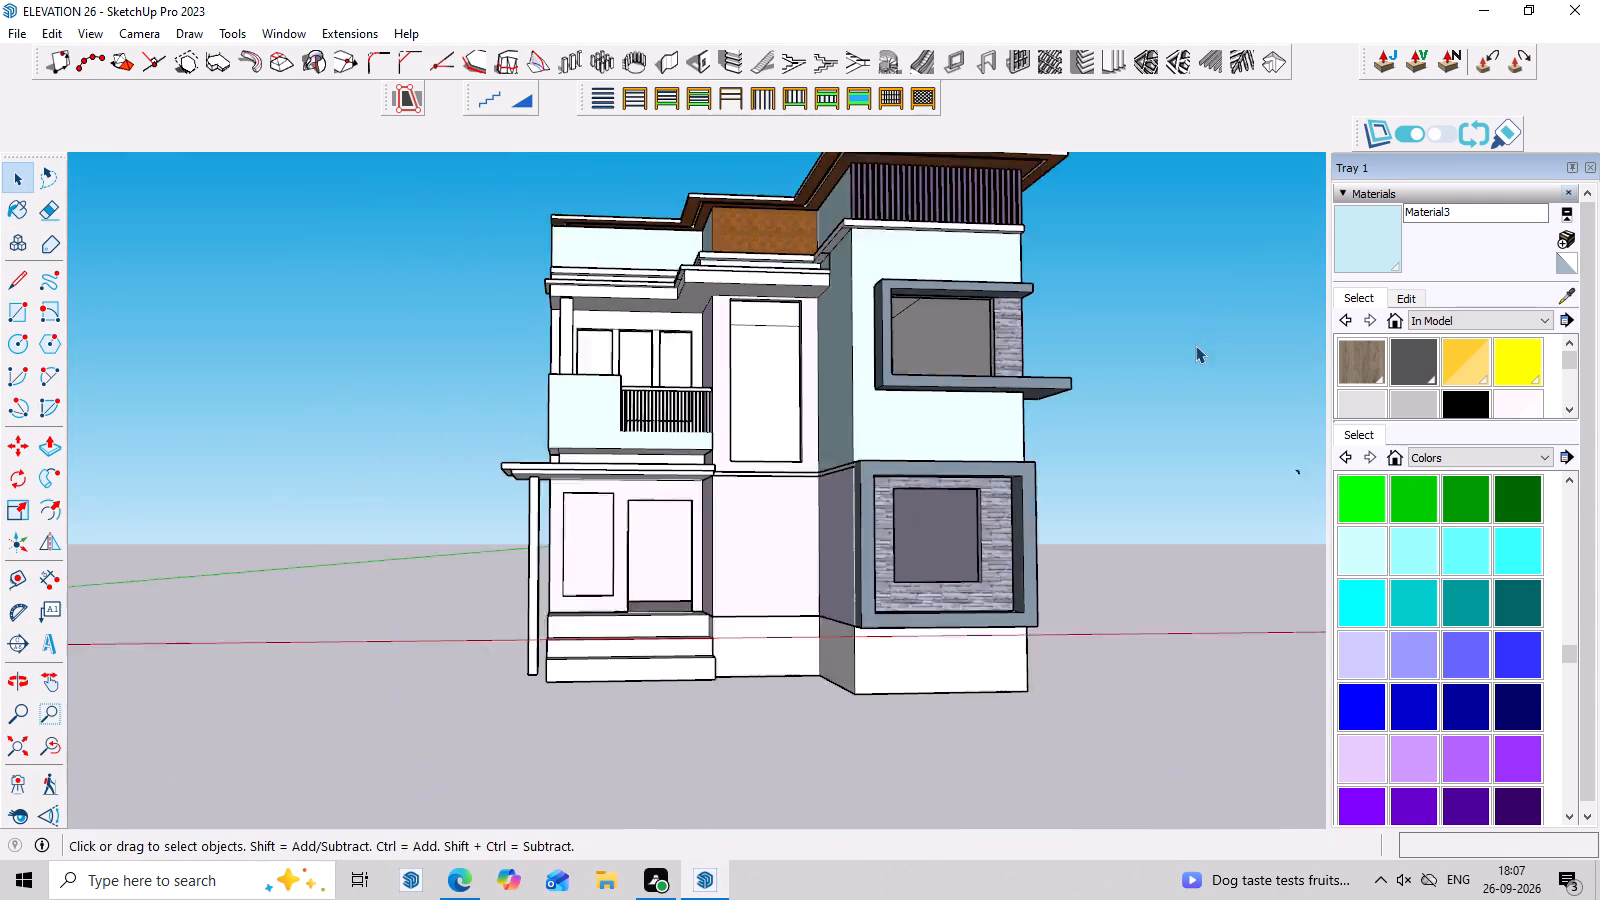
pyautogui.scroll(-2, 1195, 345)
pyautogui.moveTo(1209, 371); pyautogui.dragTo(1296, 496, button='middle')
pyautogui.scroll(3, 983, 462)
pyautogui.moveTo(1302, 468); pyautogui.dragTo(1278, 466, button='middle')
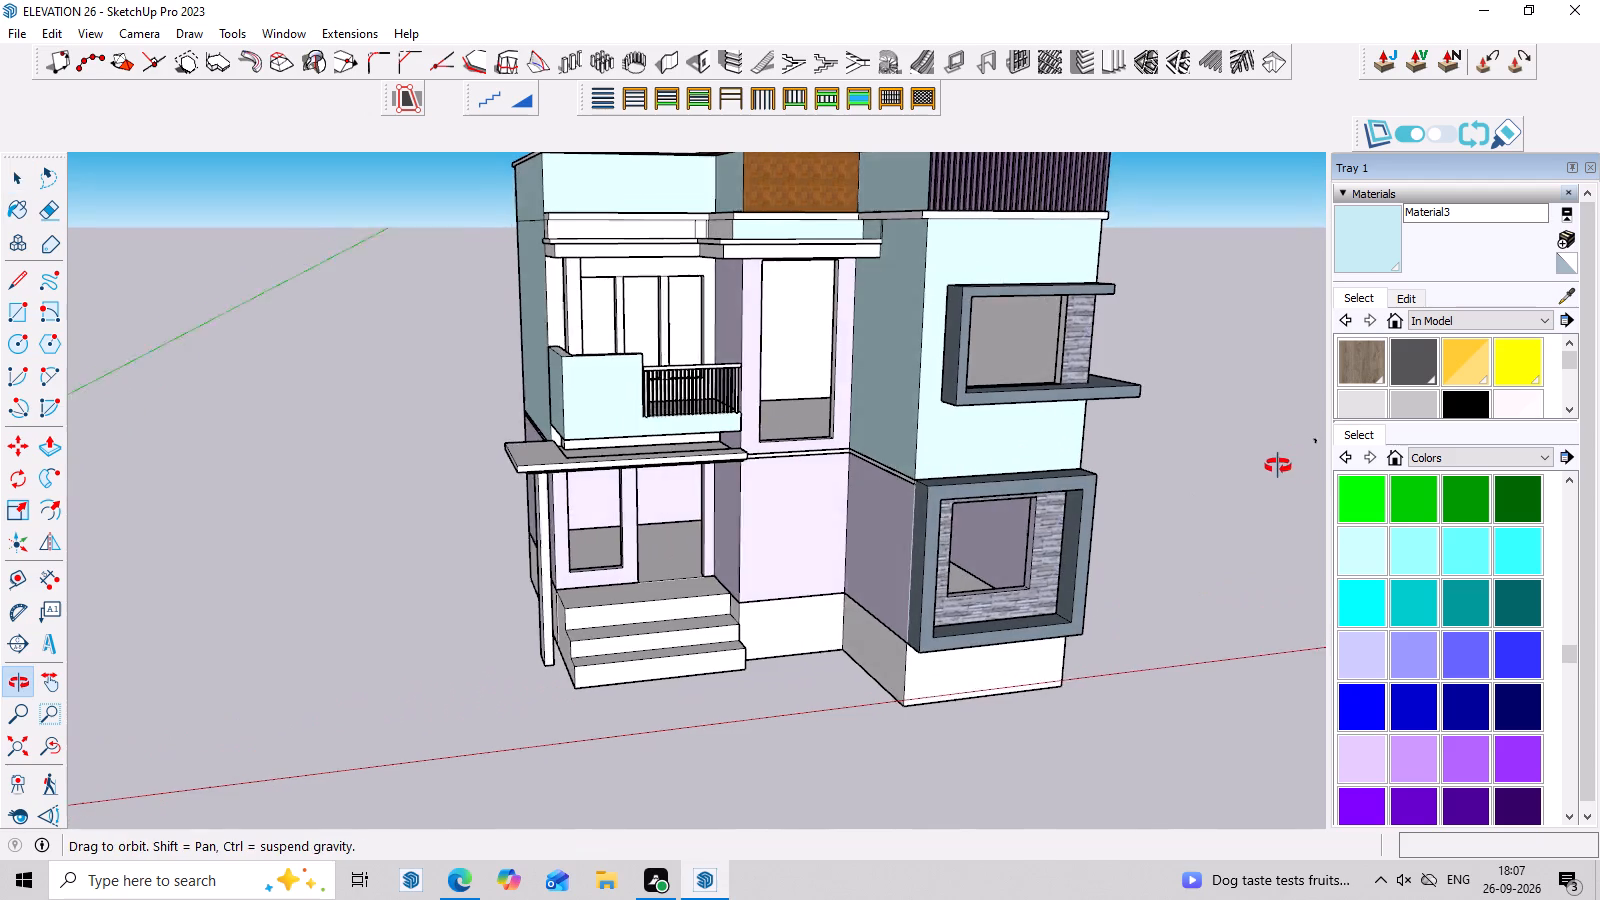
pyautogui.moveTo(1278, 466); pyautogui.dragTo(1276, 464, button='middle')
pyautogui.scroll(1, 1275, 464)
pyautogui.scroll(-4, 1271, 461)
pyautogui.moveTo(1273, 416); pyautogui.dragTo(940, 430, button='middle')
pyautogui.scroll(3, 988, 342)
pyautogui.moveTo(1071, 487); pyautogui.dragTo(1183, 419, button='middle')
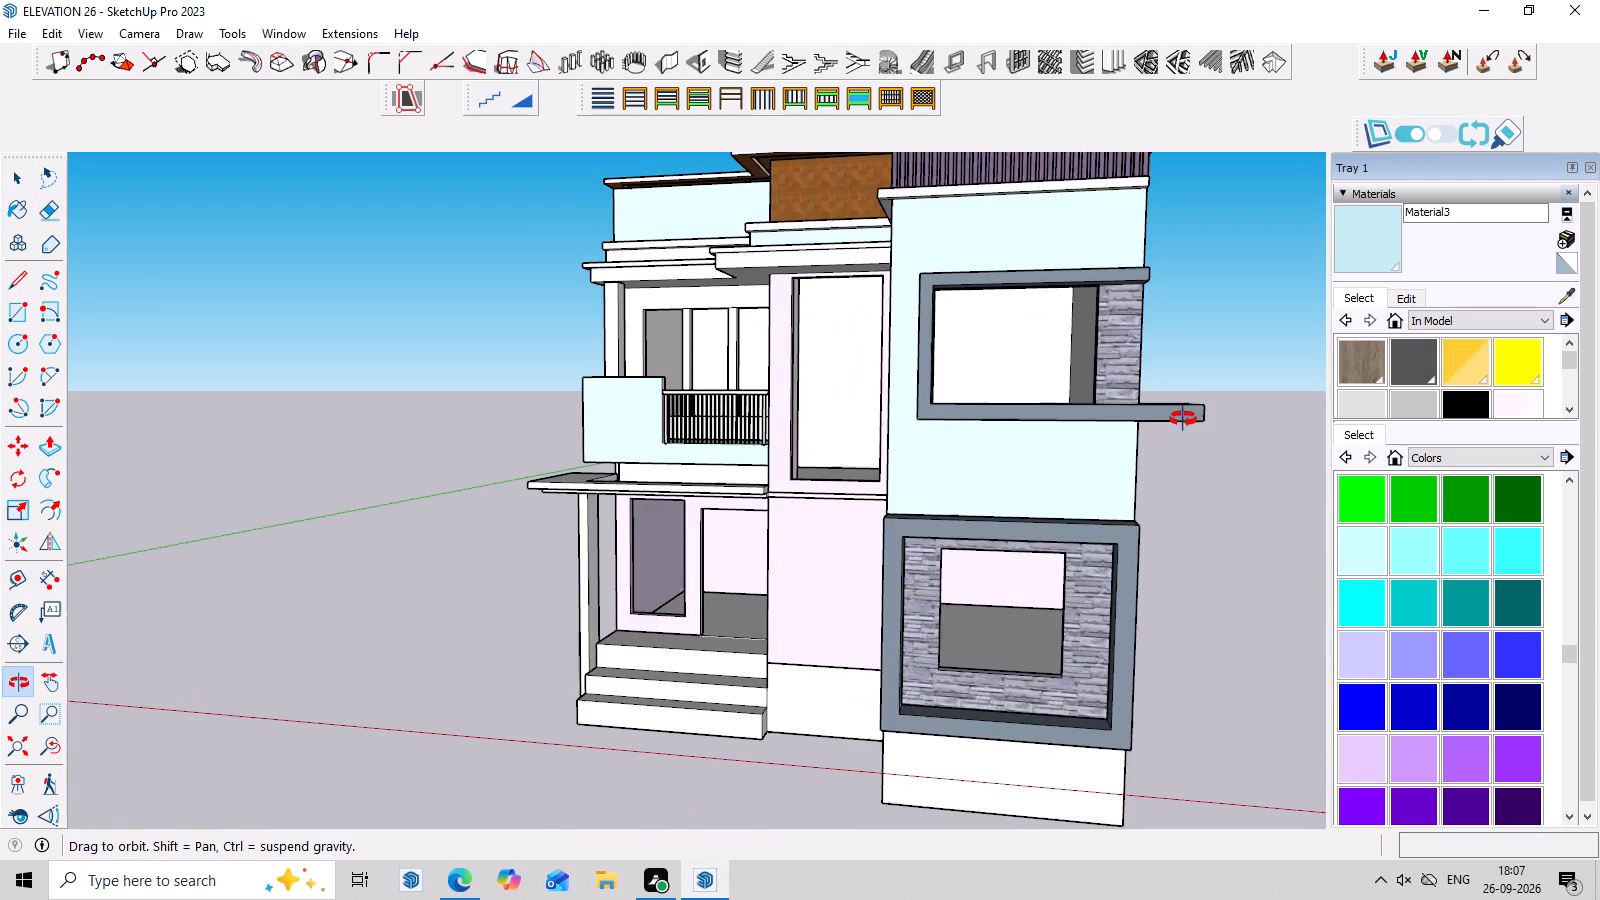
pyautogui.moveTo(1183, 419); pyautogui.dragTo(1188, 420, button='middle')
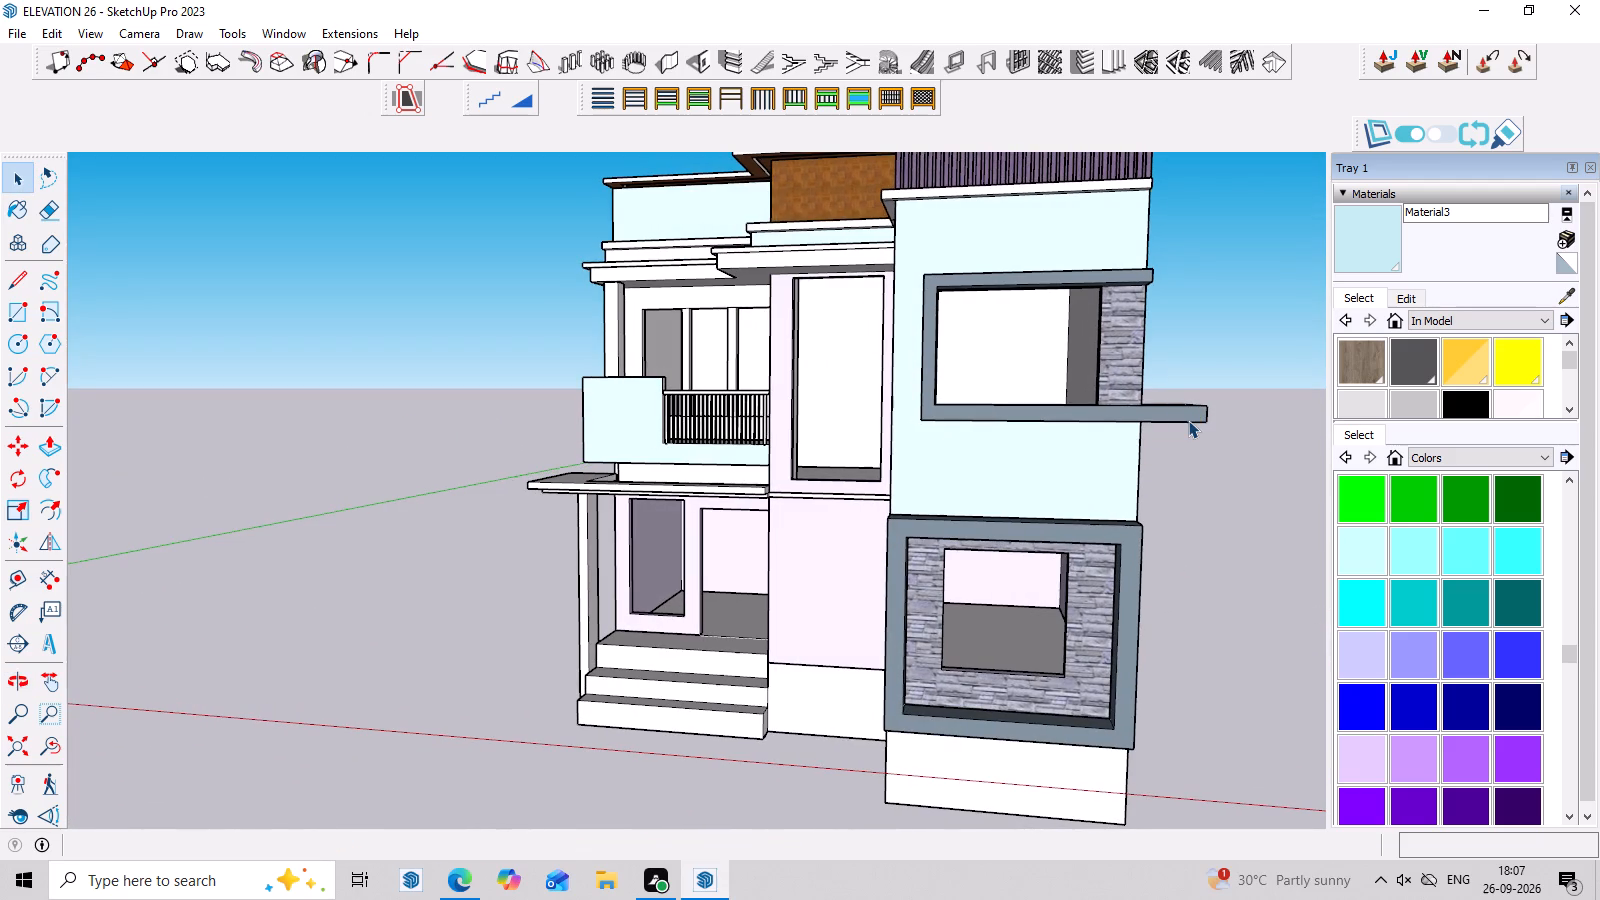
pyautogui.scroll(-3, 1179, 493)
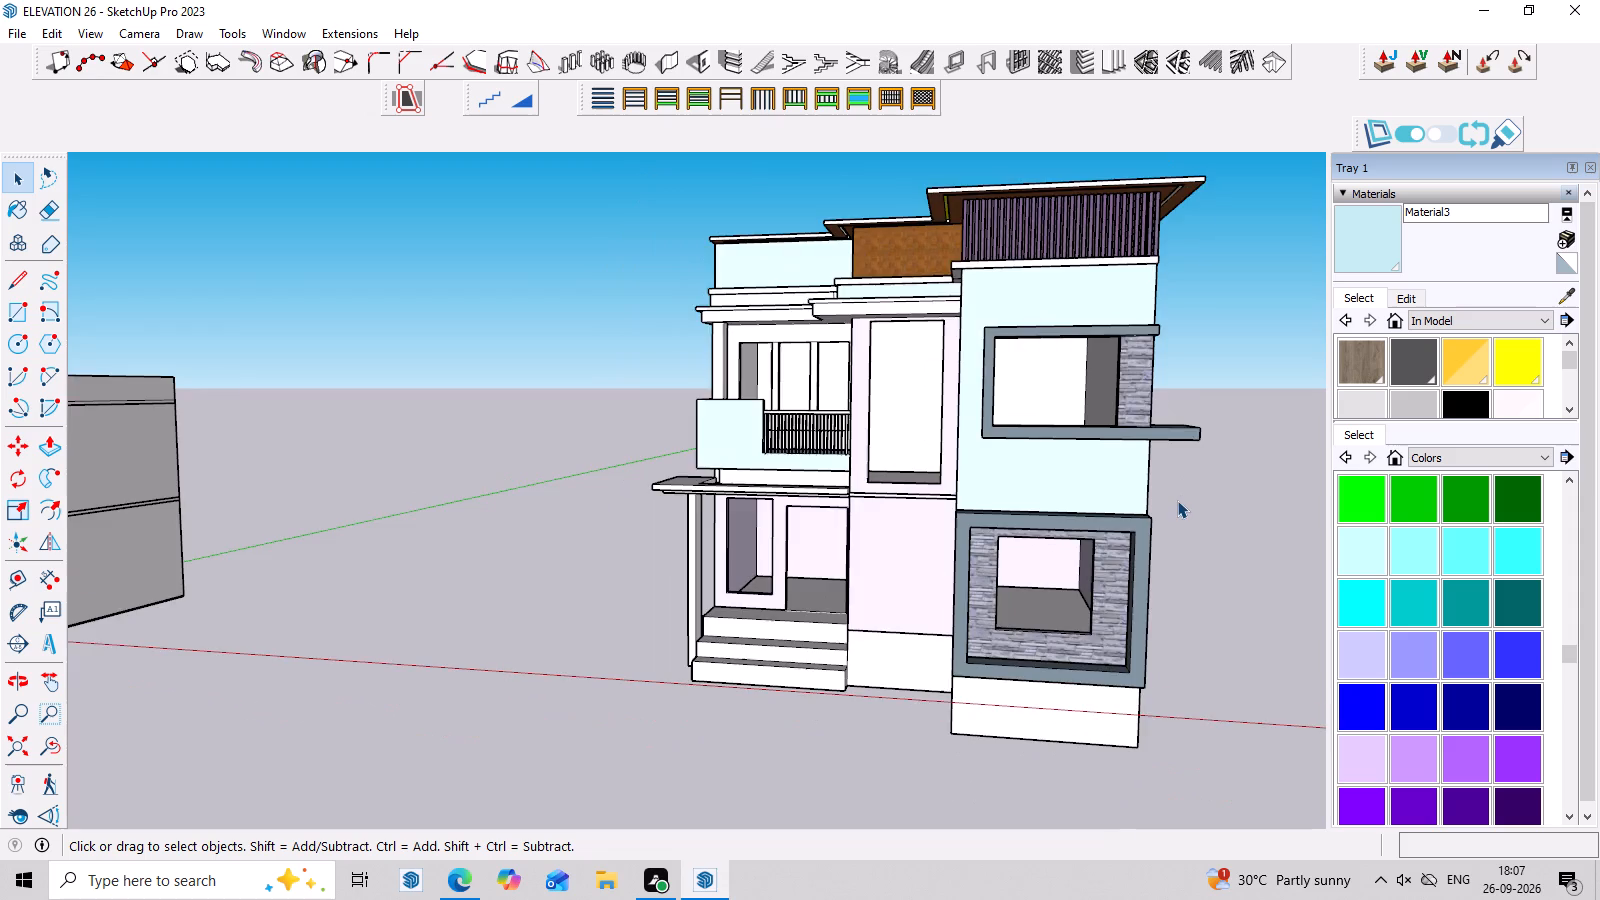
pyautogui.scroll(-2, 1177, 500)
pyautogui.scroll(3, 1160, 250)
pyautogui.moveTo(1151, 233); pyautogui.dragTo(1207, 228, button='middle')
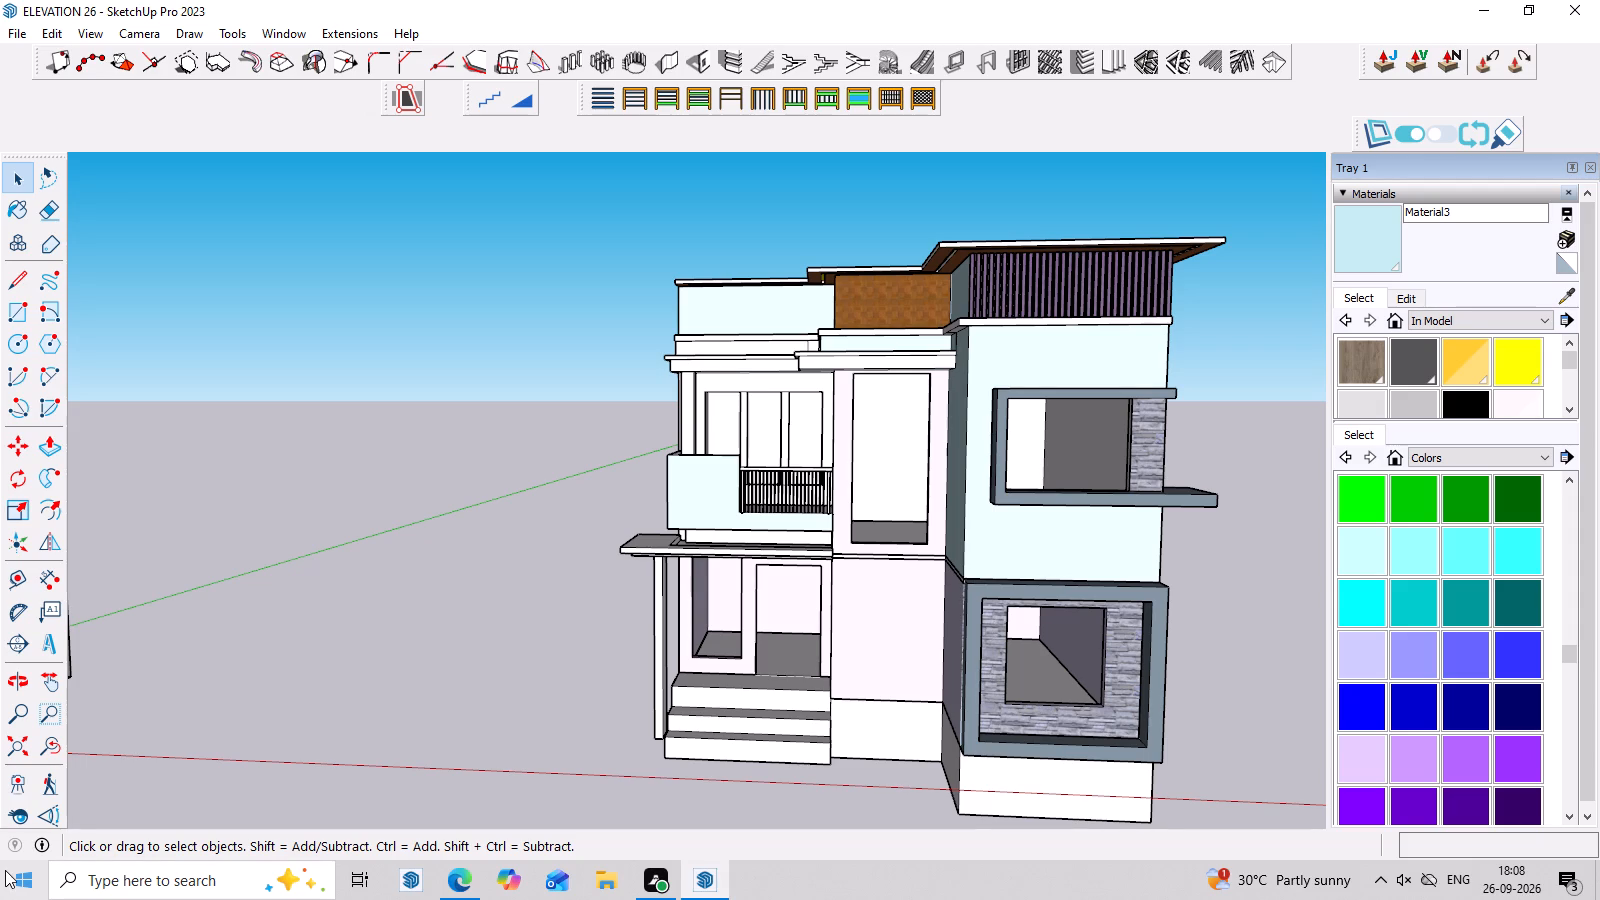
pyautogui.scroll(-3, 5, 870)
pyautogui.scroll(-2, 210, 899)
pyautogui.scroll(-3, 0, 817)
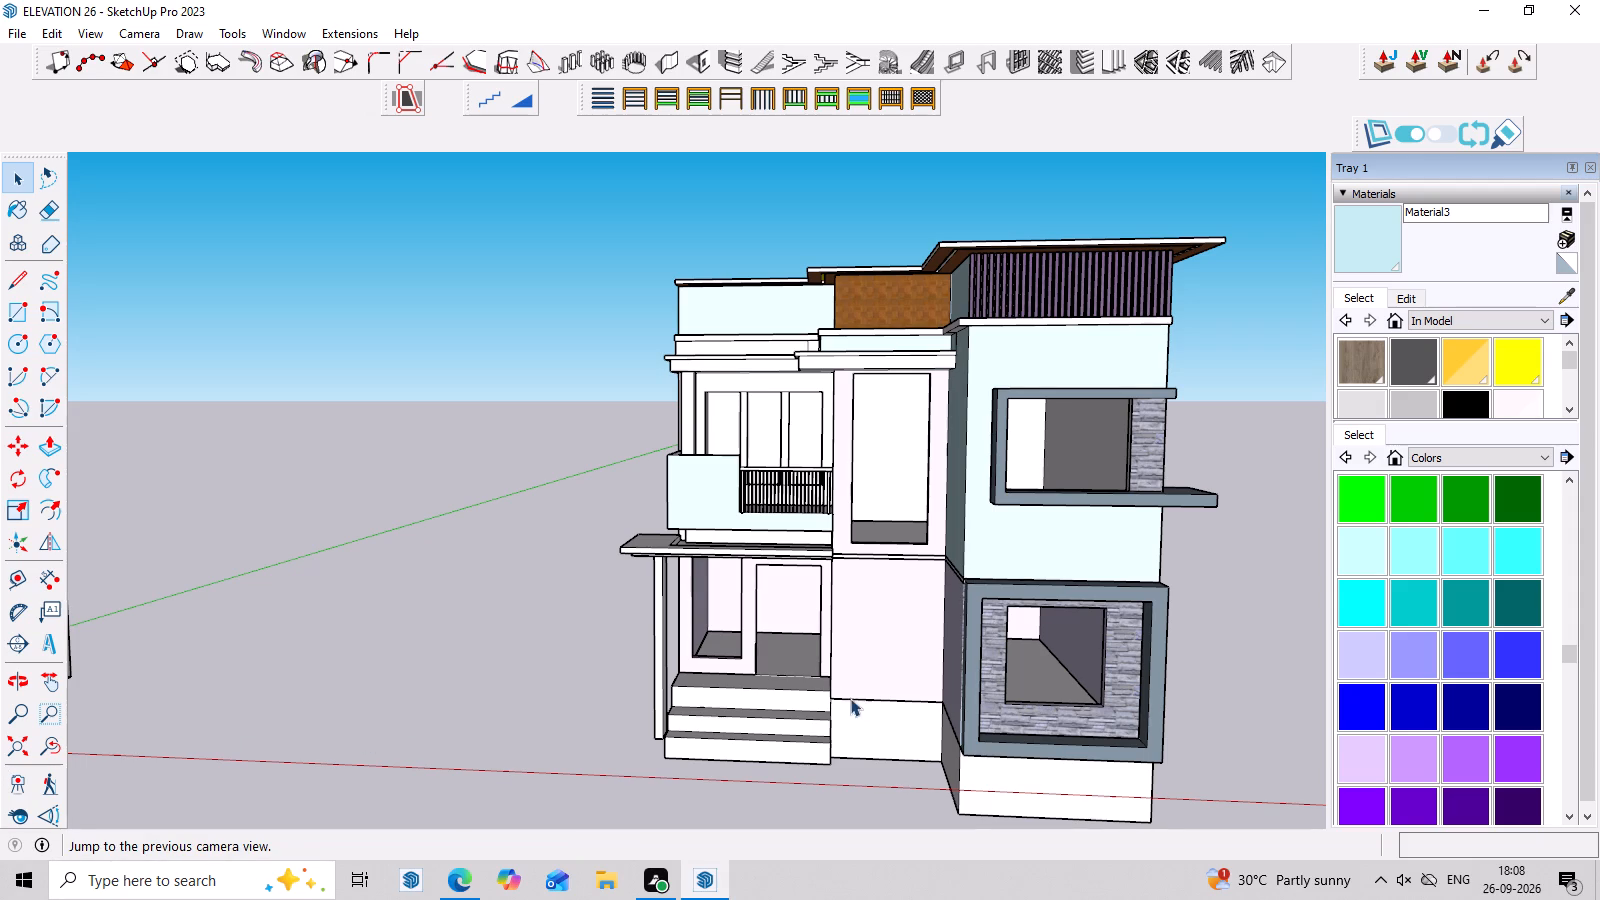
pyautogui.moveTo(851, 698); pyautogui.dragTo(693, 706, button='middle')
pyautogui.scroll(3, 840, 663)
pyautogui.moveTo(1045, 733); pyautogui.dragTo(1093, 773, button='middle')
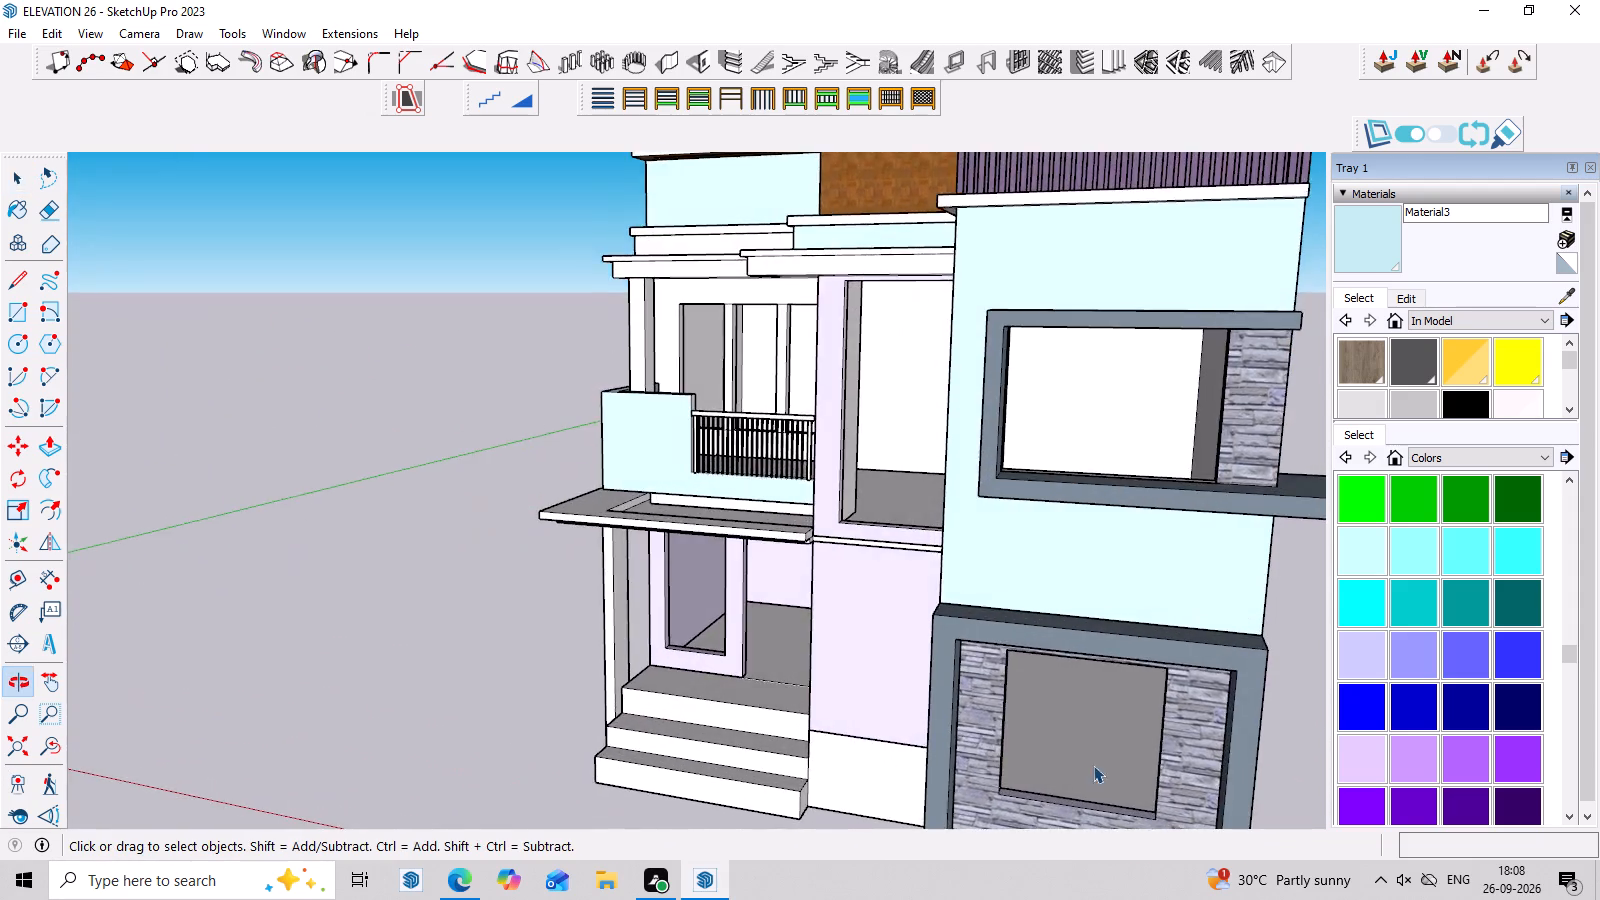
pyautogui.scroll(-7, 1001, 659)
pyautogui.moveTo(981, 633); pyautogui.dragTo(1121, 591, button='middle')
pyautogui.scroll(-1, 1038, 605)
pyautogui.scroll(1, 1038, 605)
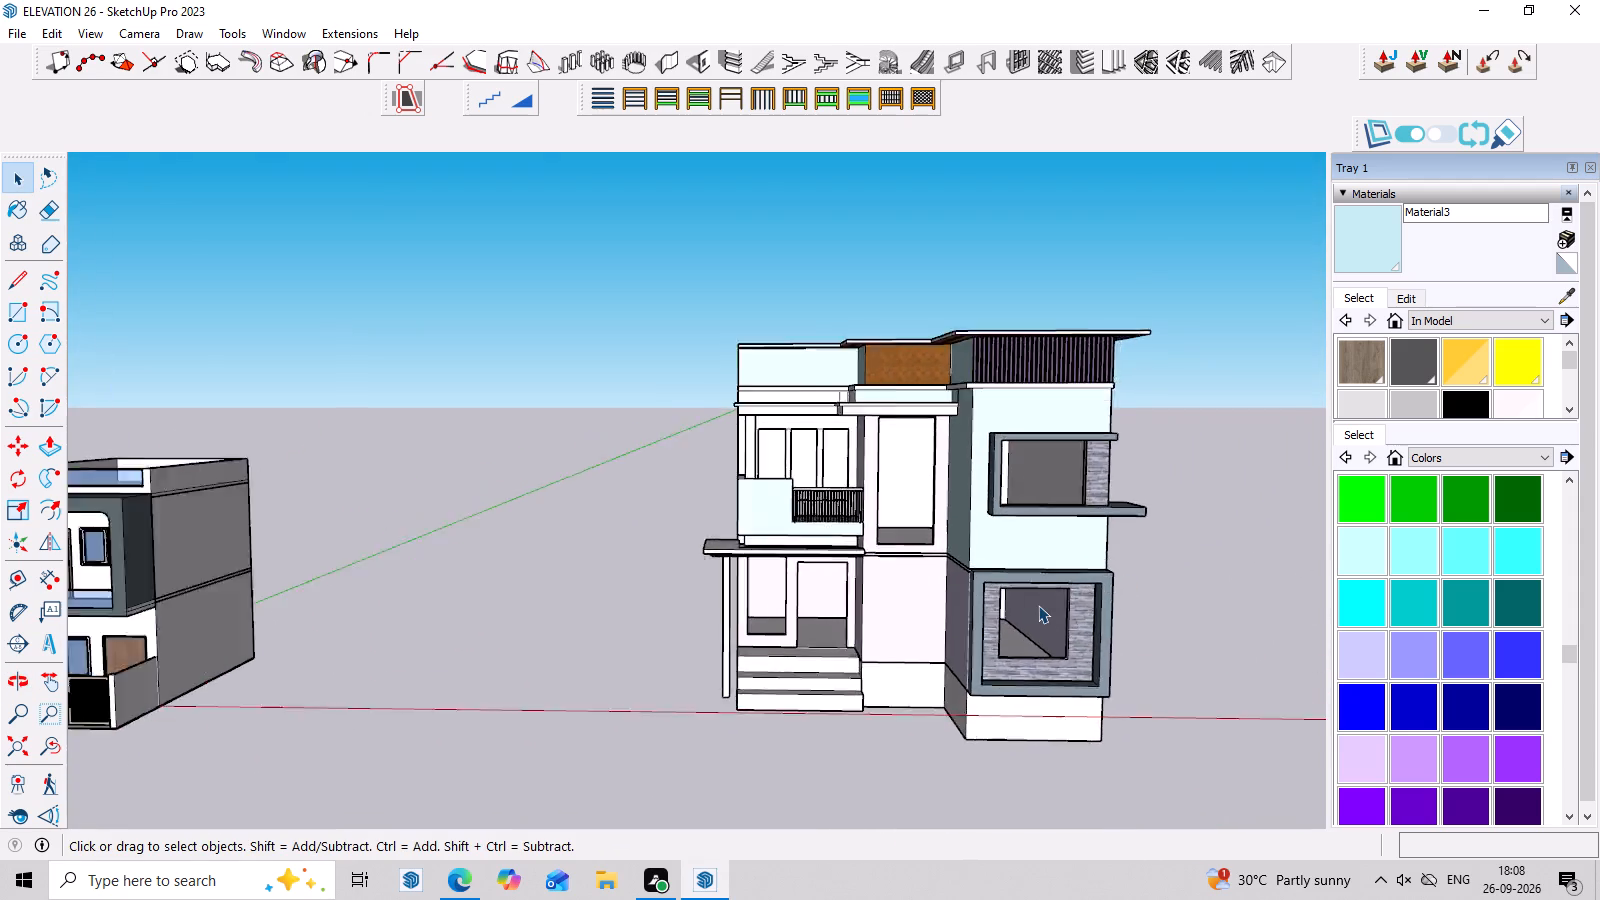
pyautogui.scroll(4, 1038, 605)
pyautogui.moveTo(1038, 605); pyautogui.dragTo(1288, 698, button='middle')
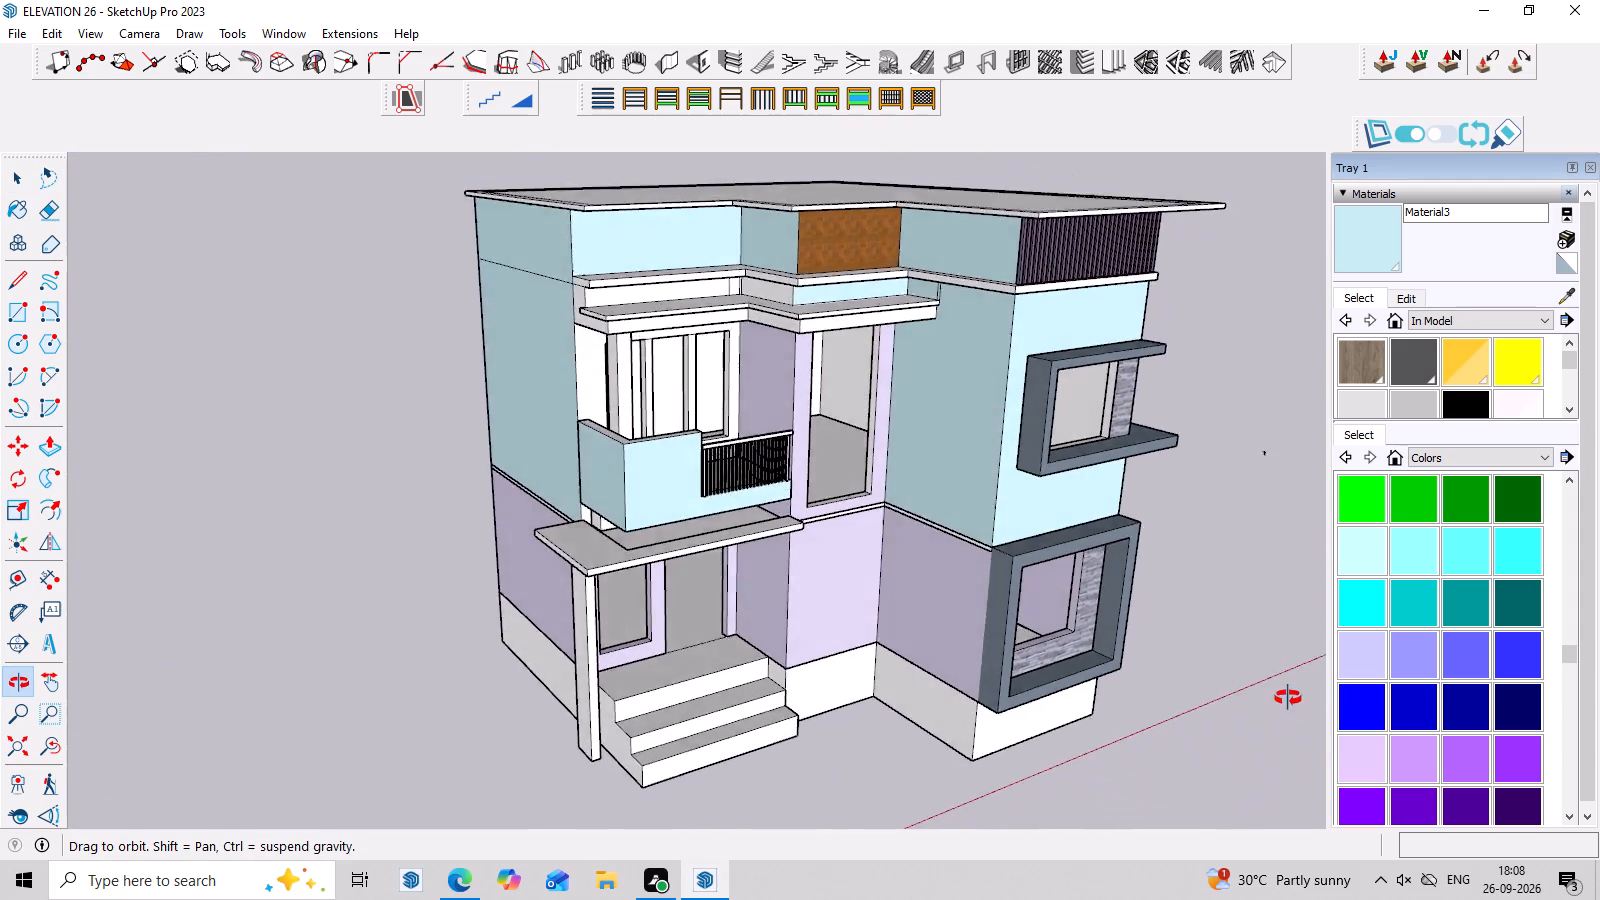
pyautogui.moveTo(1288, 698); pyautogui.dragTo(999, 599, button='middle')
pyautogui.scroll(-4, 999, 599)
pyautogui.scroll(-1, 1005, 683)
pyautogui.scroll(3, 1013, 710)
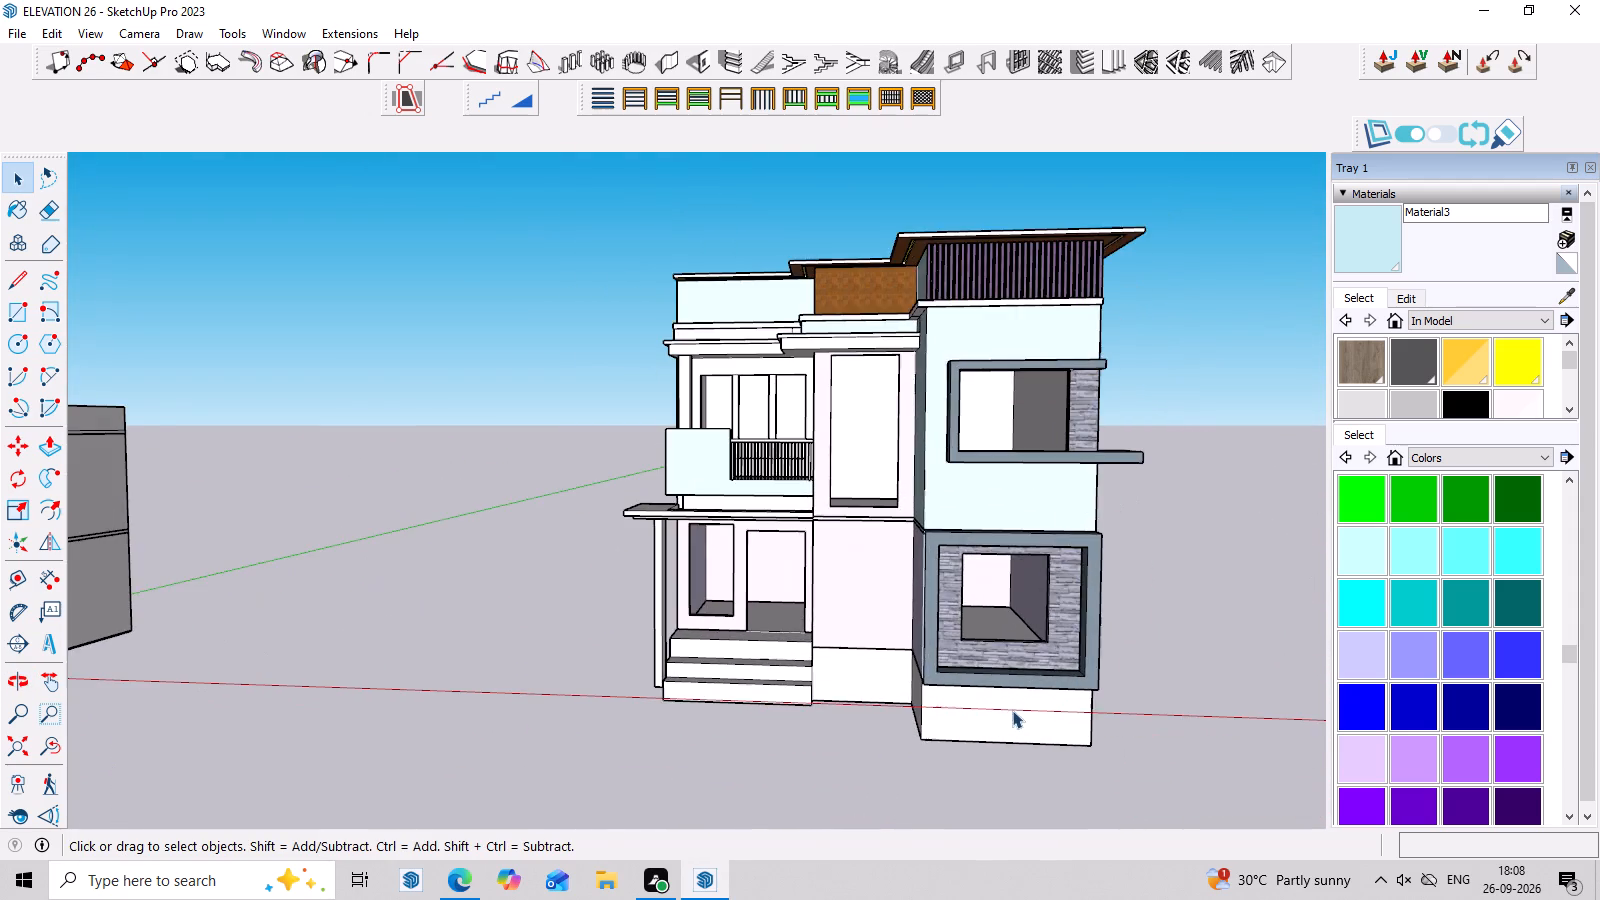
pyautogui.moveTo(1012, 710); pyautogui.dragTo(964, 727, button='middle')
pyautogui.scroll(-3, 964, 727)
pyautogui.moveTo(977, 736); pyautogui.dragTo(954, 768, button='middle')
pyautogui.scroll(3, 948, 770)
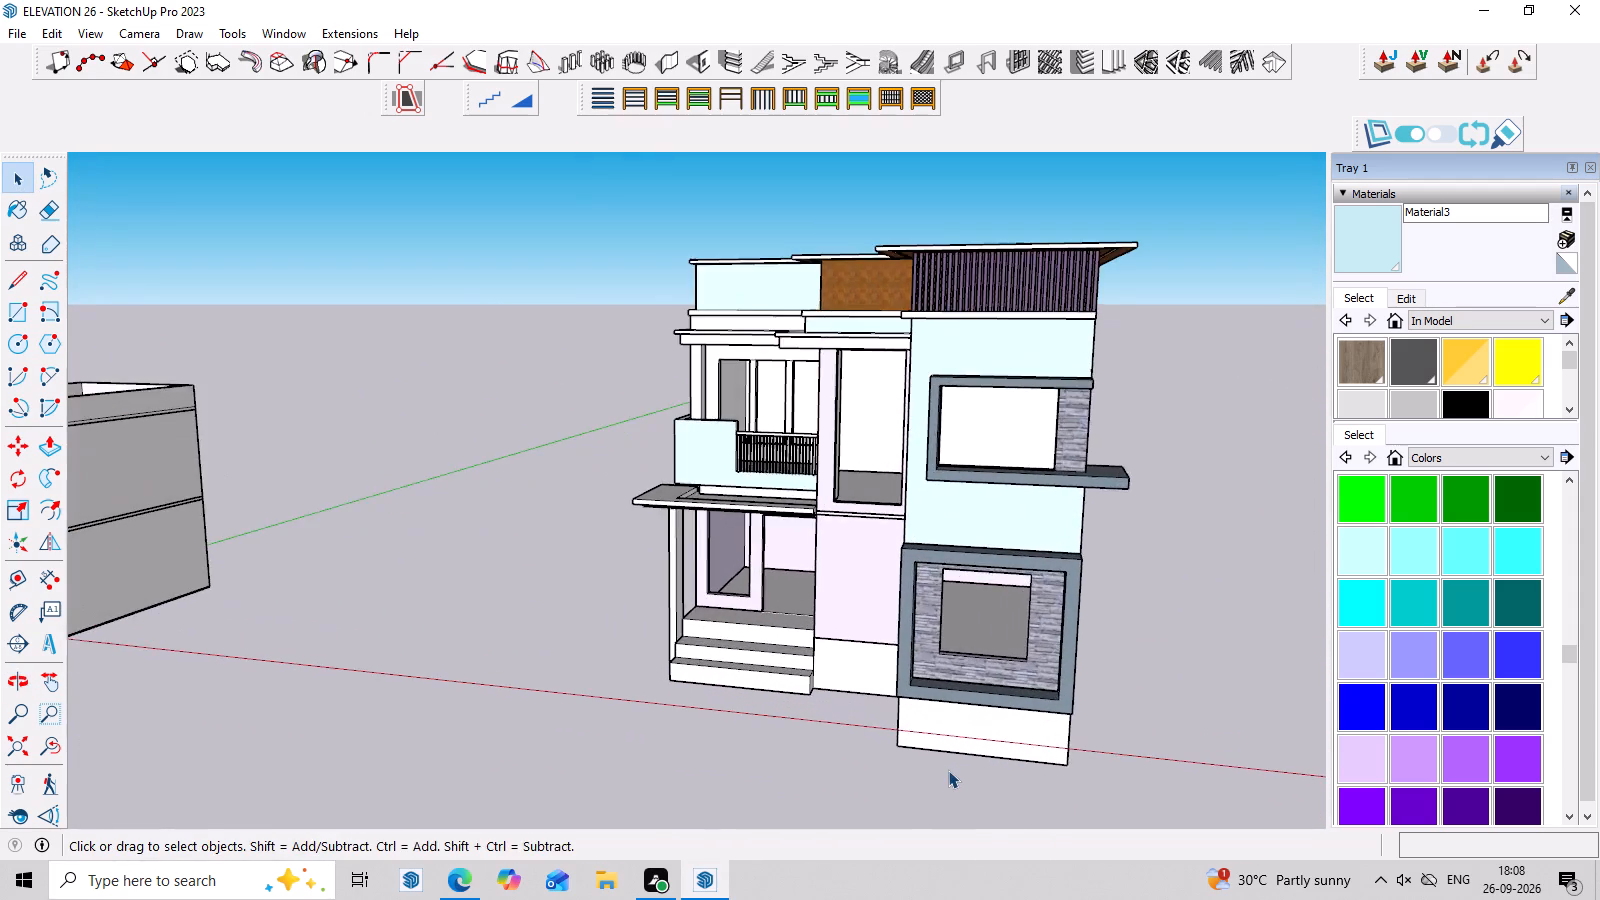
pyautogui.moveTo(949, 770); pyautogui.dragTo(995, 769, button='middle')
pyautogui.scroll(4, 962, 312)
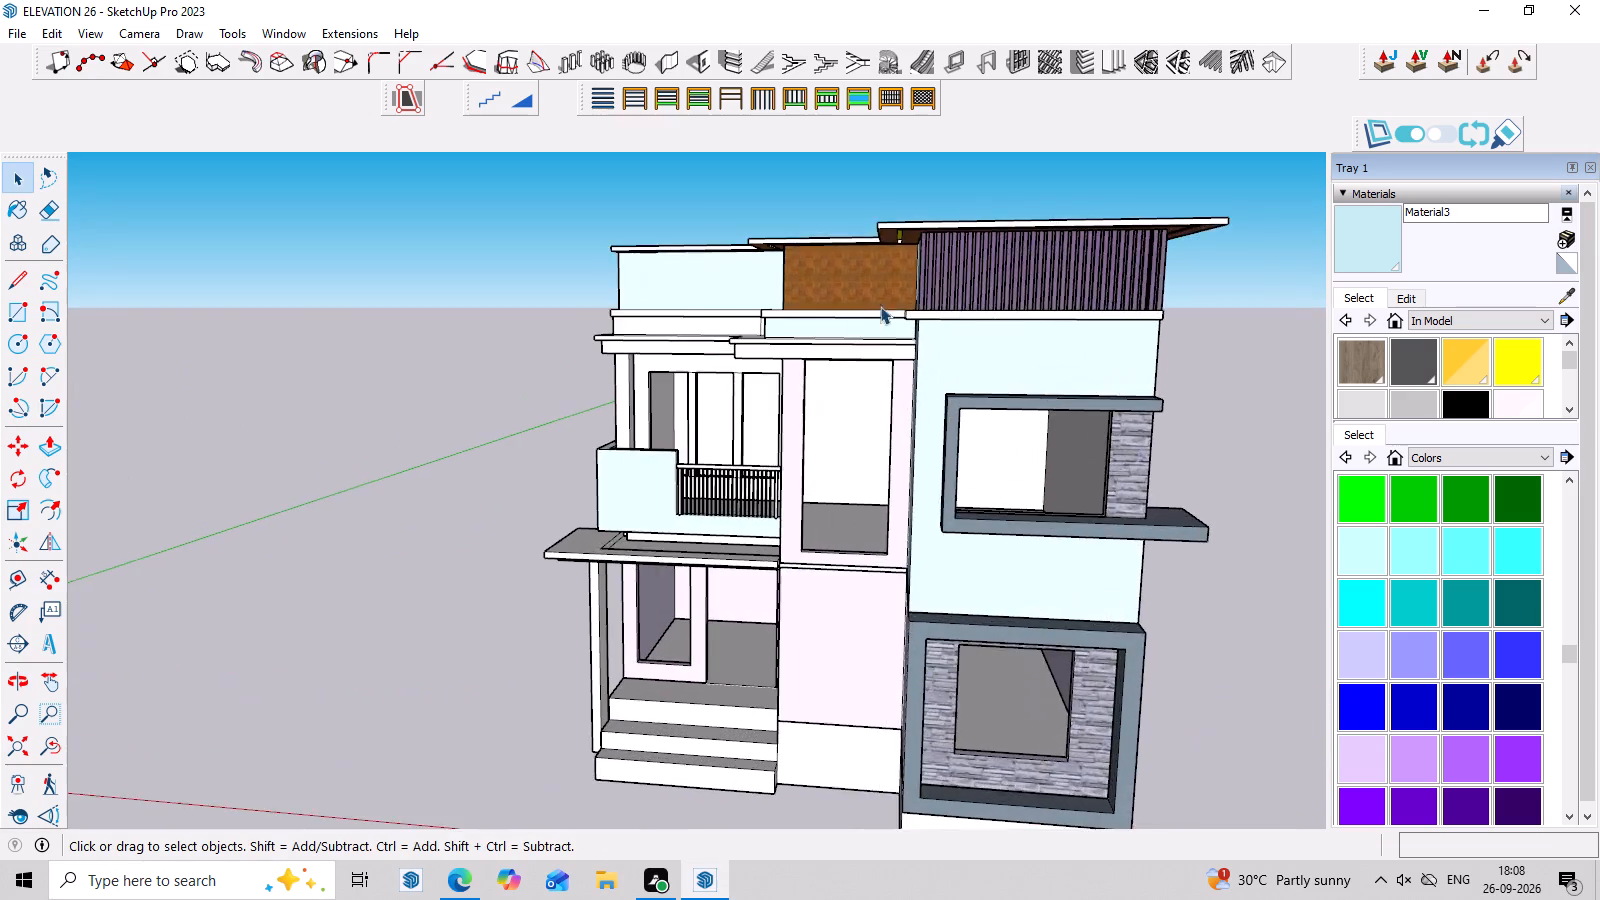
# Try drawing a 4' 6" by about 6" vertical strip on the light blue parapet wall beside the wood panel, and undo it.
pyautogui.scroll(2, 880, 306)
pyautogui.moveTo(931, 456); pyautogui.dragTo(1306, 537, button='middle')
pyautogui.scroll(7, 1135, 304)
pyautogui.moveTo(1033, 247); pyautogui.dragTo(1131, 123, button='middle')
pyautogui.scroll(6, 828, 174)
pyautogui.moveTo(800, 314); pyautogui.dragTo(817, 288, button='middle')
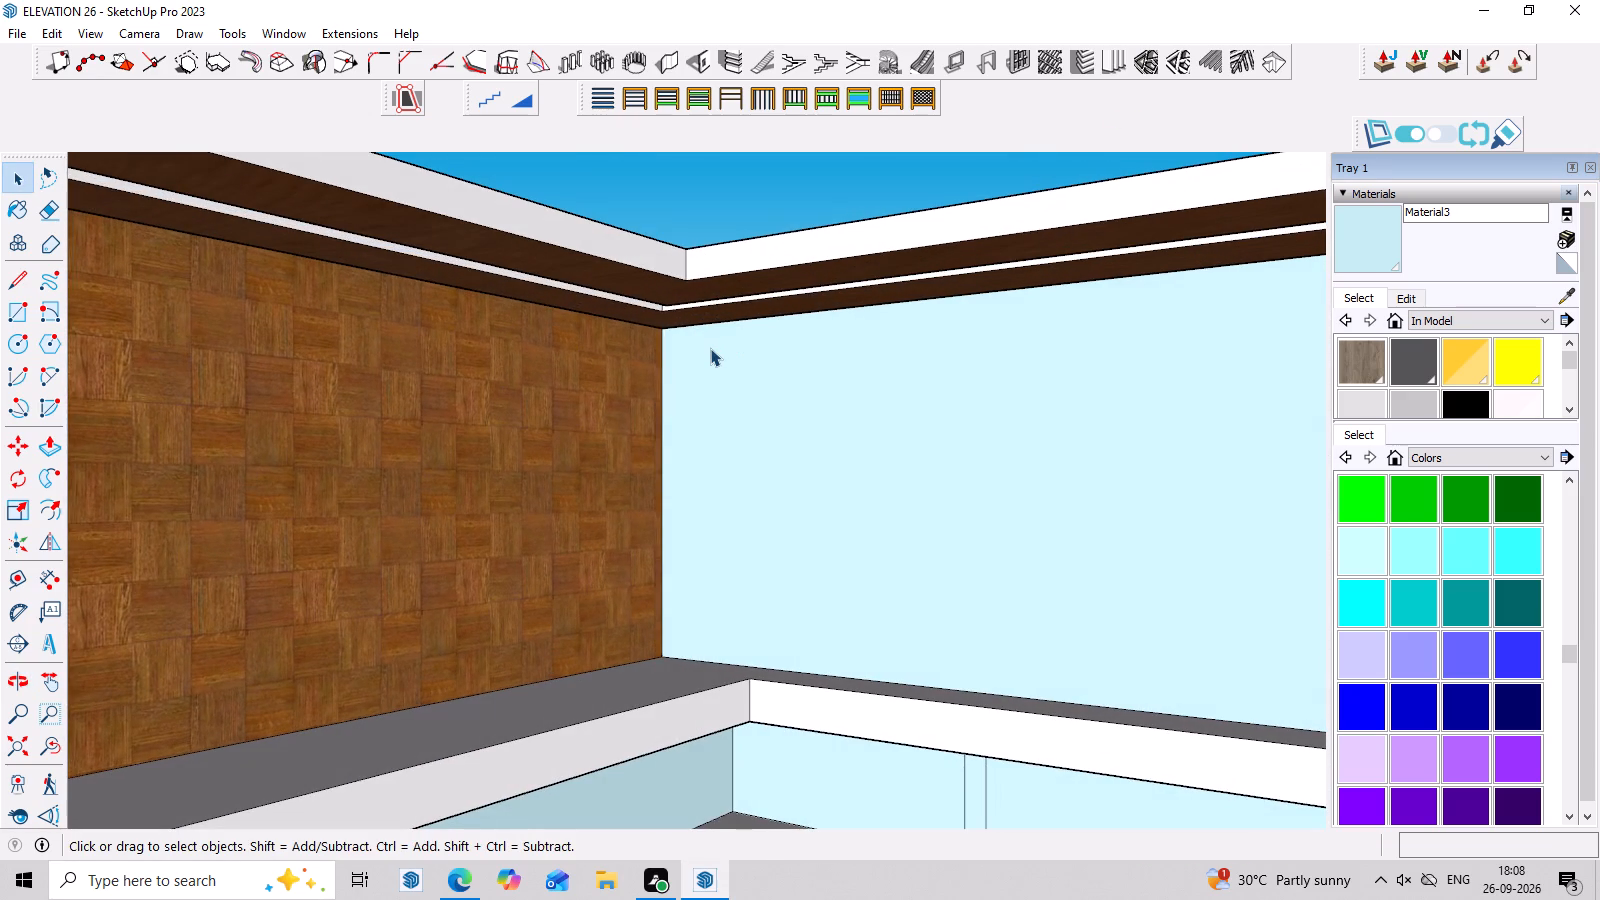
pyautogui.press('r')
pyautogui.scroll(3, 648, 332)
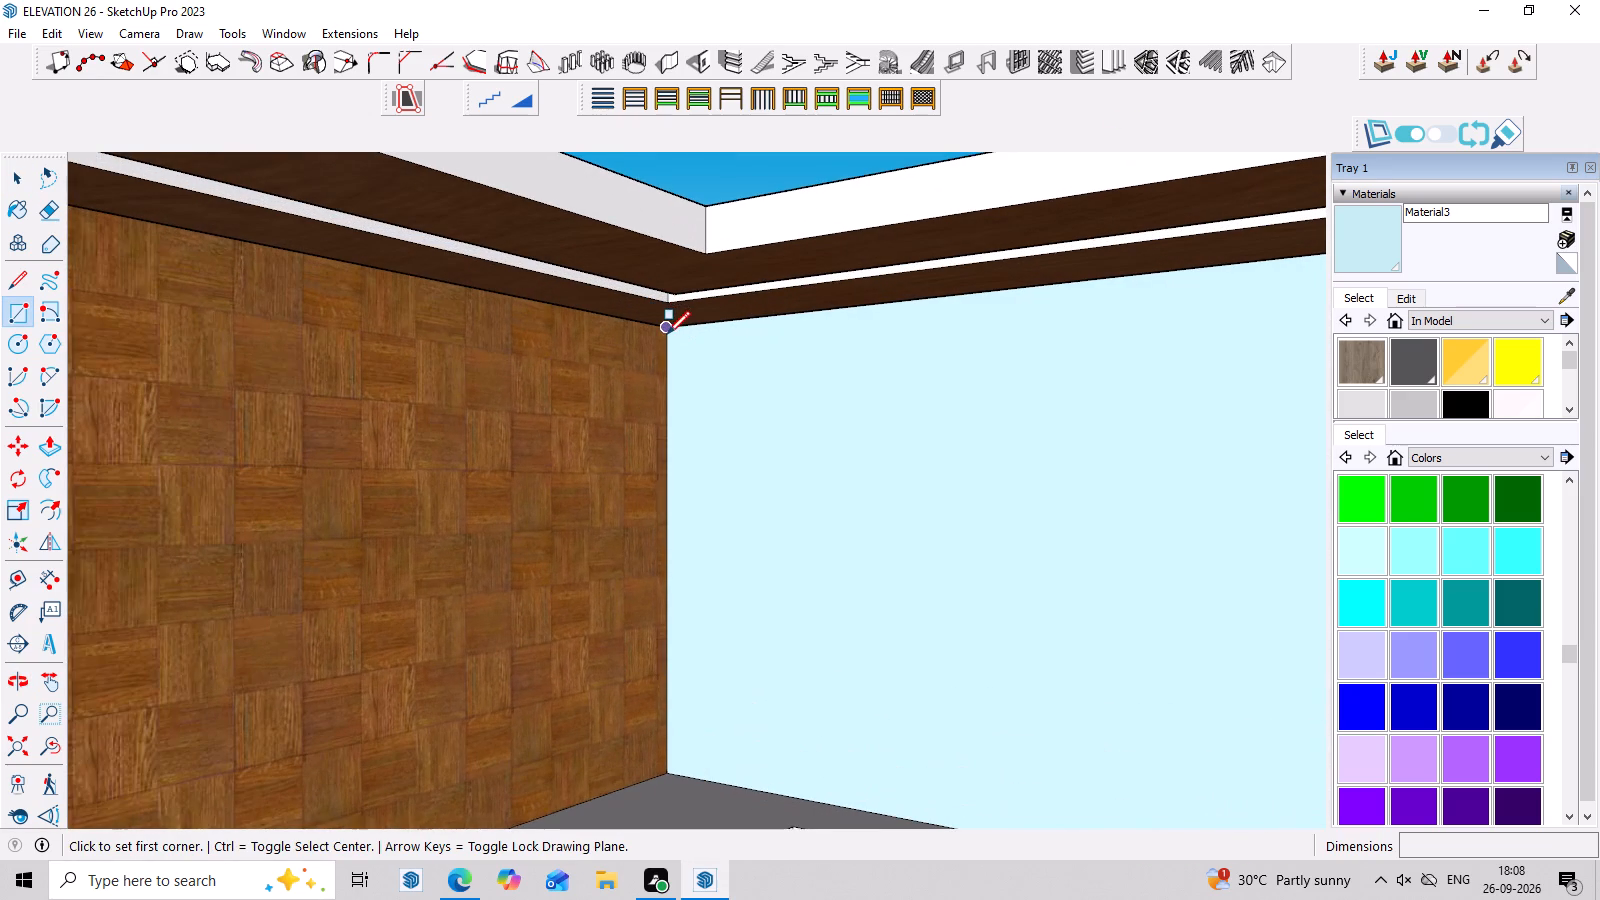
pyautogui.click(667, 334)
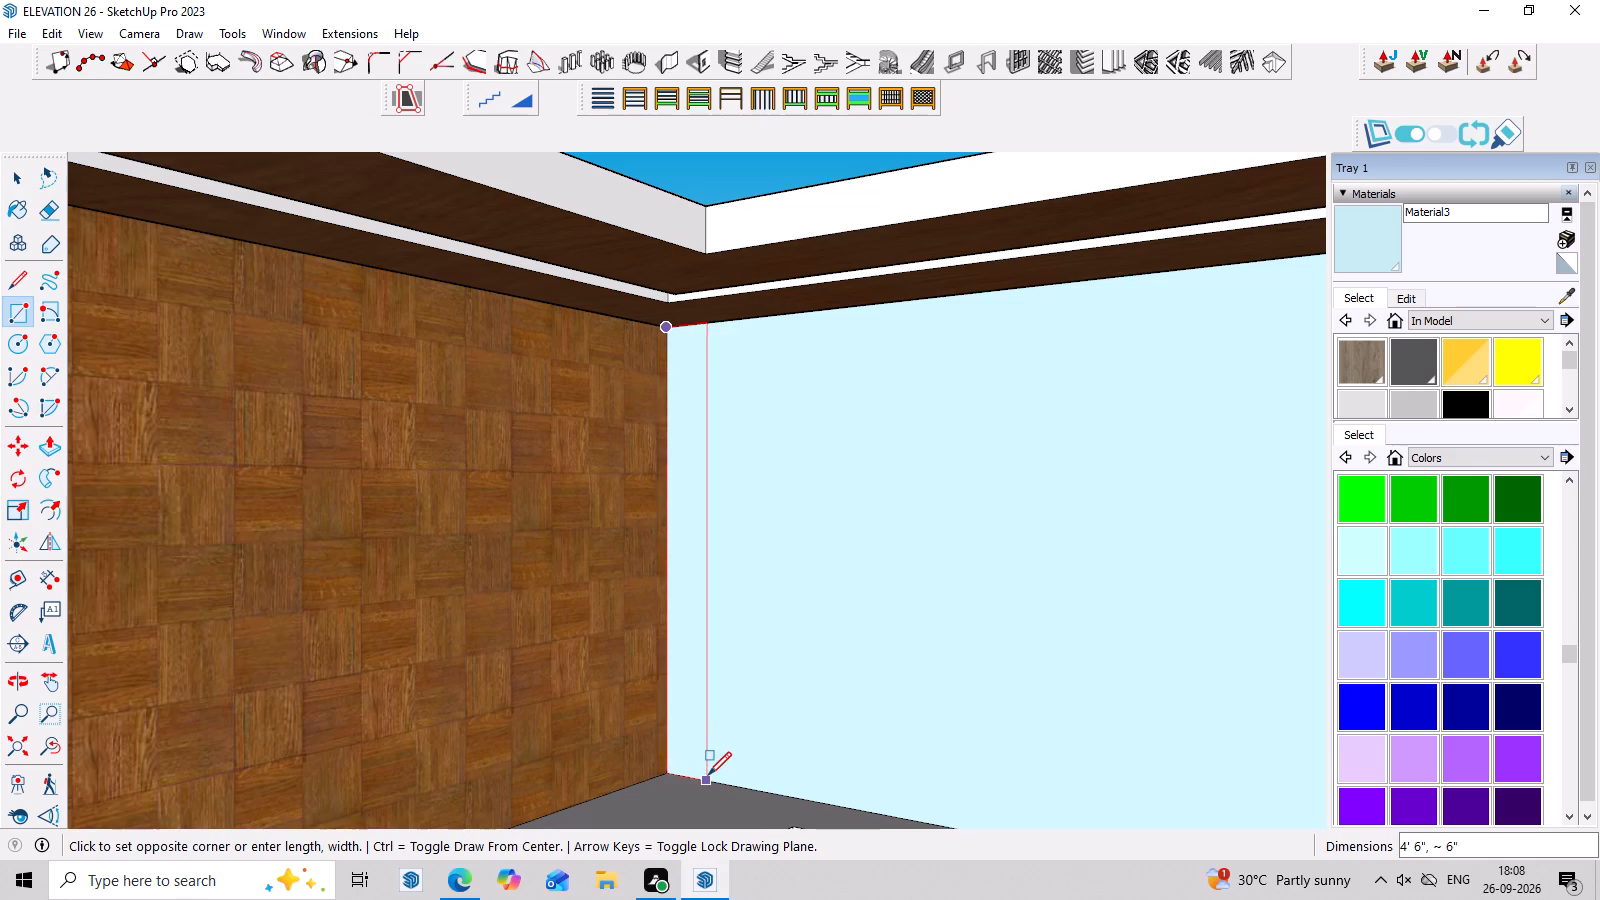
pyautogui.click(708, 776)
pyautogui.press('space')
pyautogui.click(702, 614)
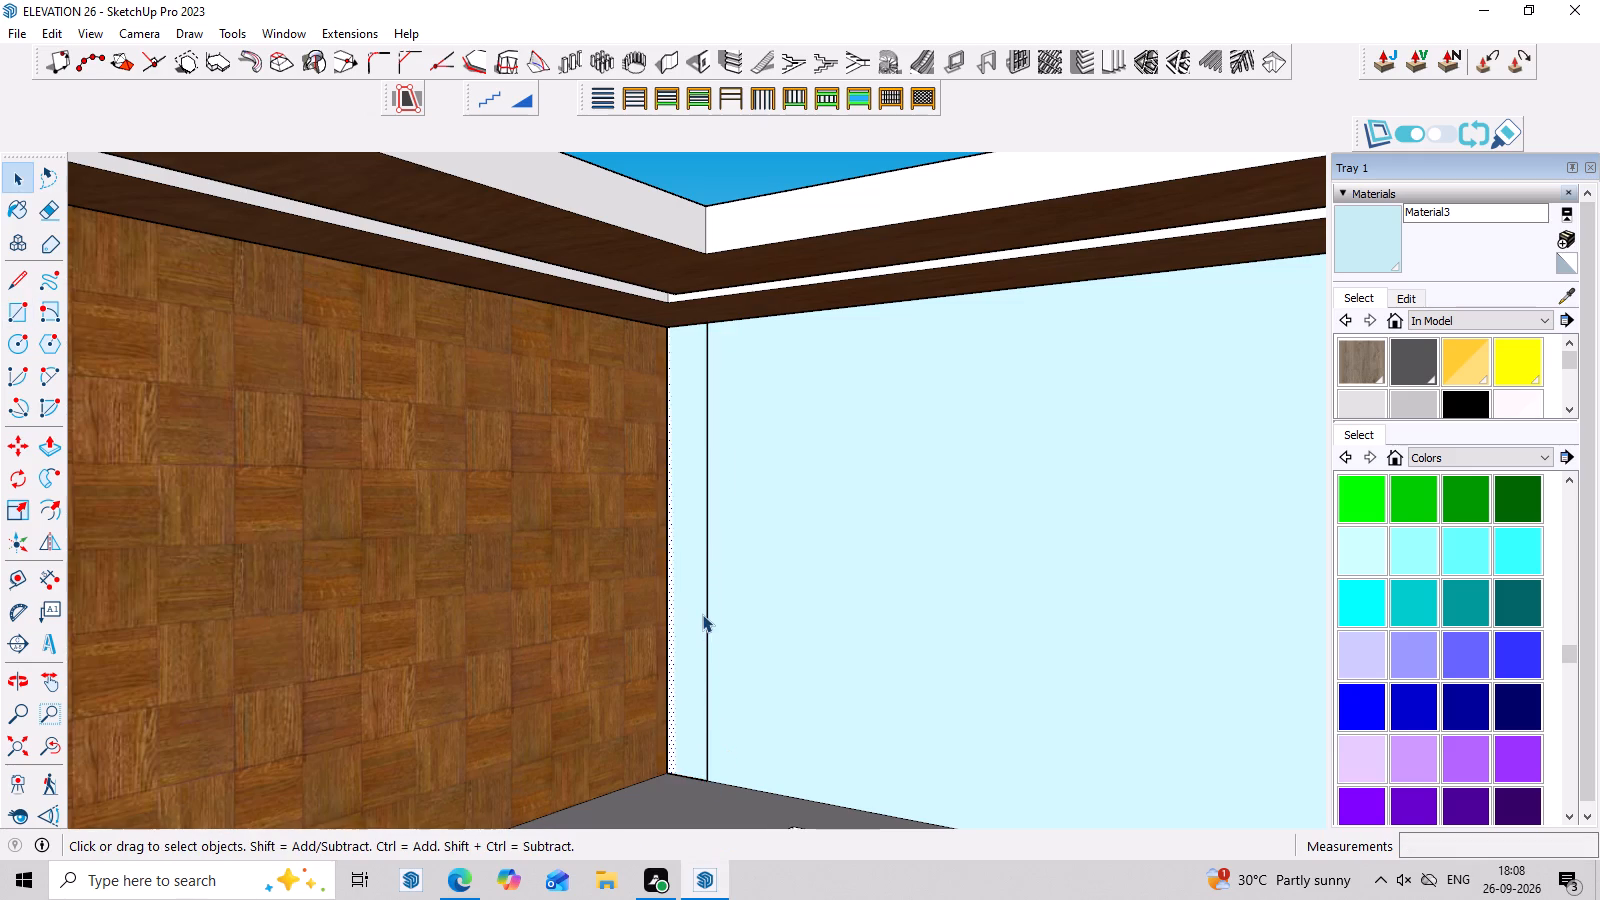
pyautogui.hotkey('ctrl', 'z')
# Open the slatted parapet group and move its end slat about 11' 1" along the light blue wall towards the wood panel.
pyautogui.scroll(-12, 702, 614)
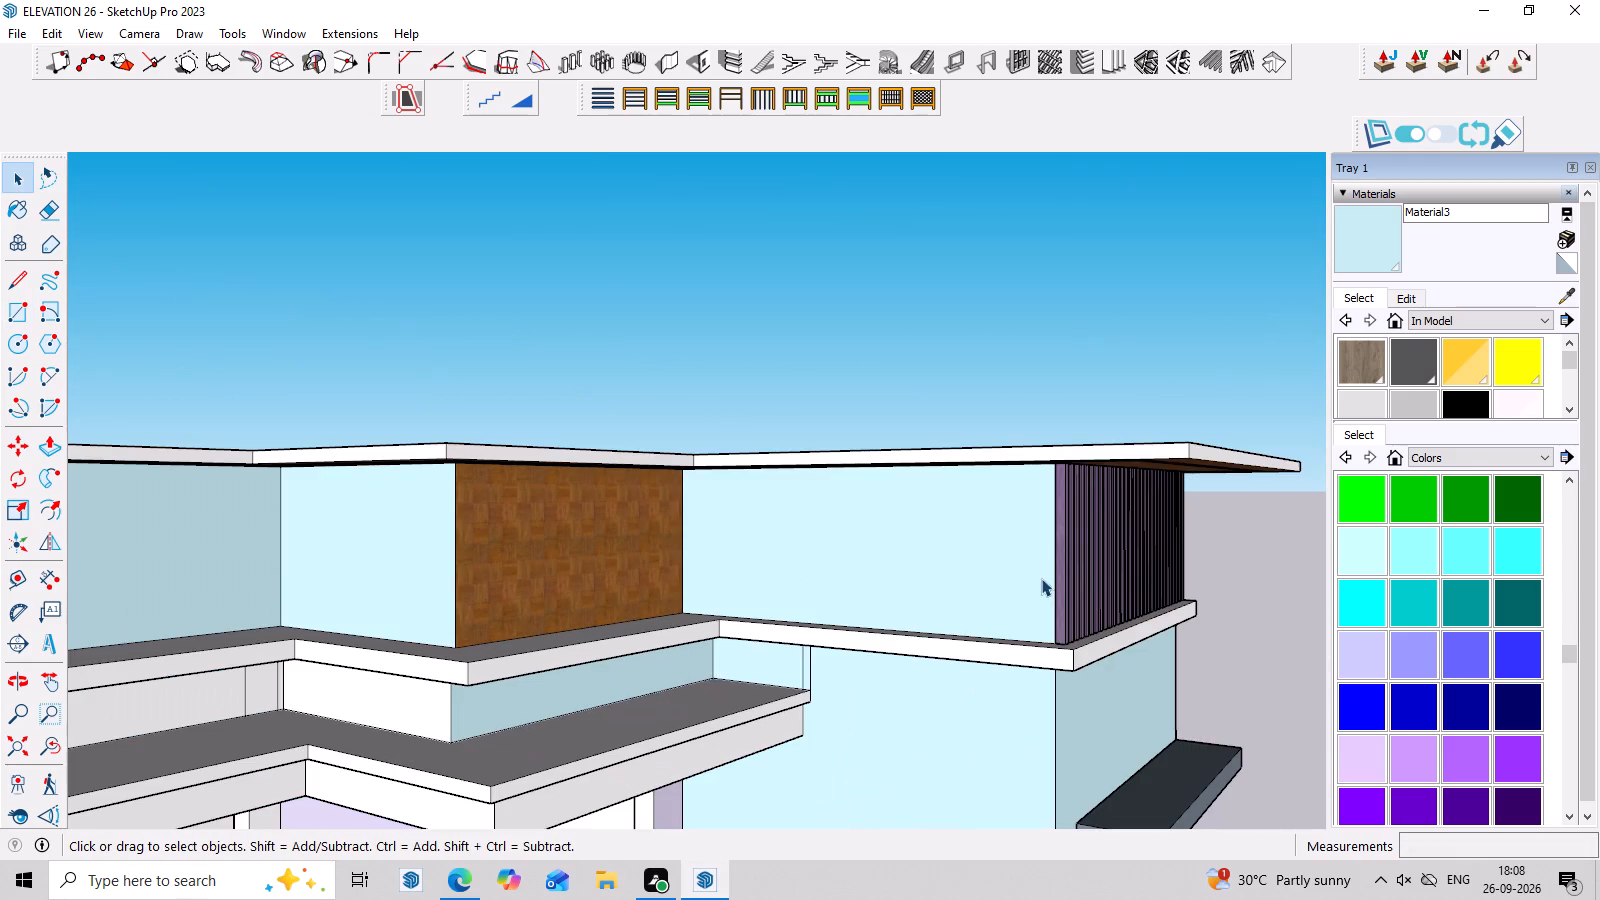
pyautogui.doubleClick(1022, 564)
pyautogui.scroll(3, 1060, 558)
pyautogui.click(1061, 558)
pyautogui.scroll(3, 1061, 558)
pyautogui.moveTo(1066, 588); pyautogui.dragTo(1059, 599, button='middle')
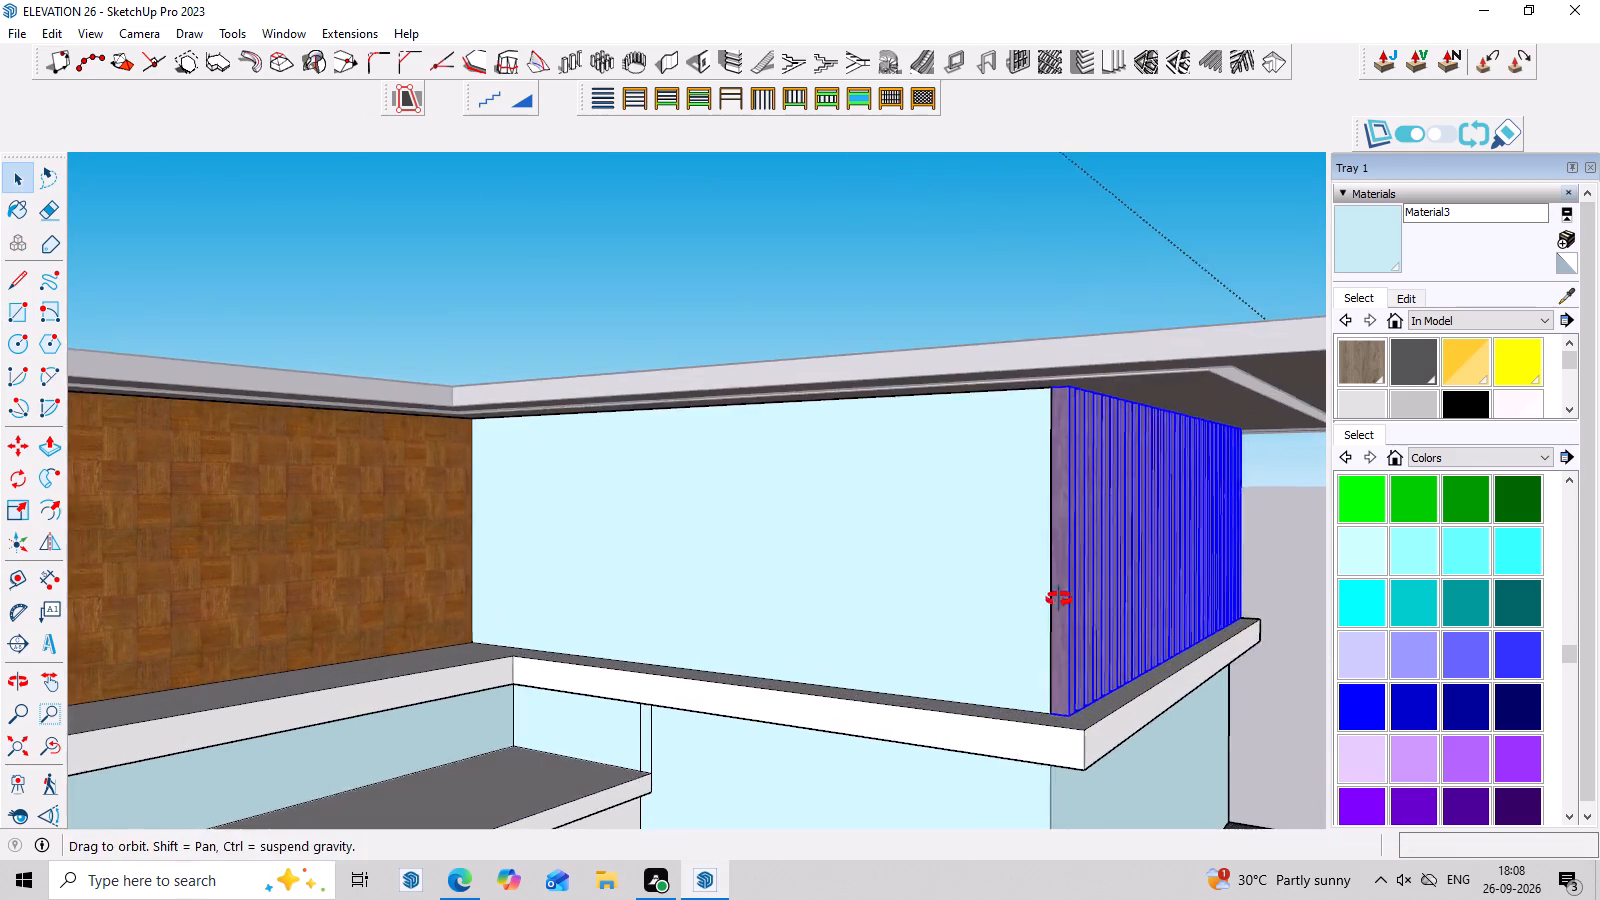
pyautogui.moveTo(1059, 599); pyautogui.dragTo(1007, 621, button='middle')
pyautogui.scroll(3, 1051, 633)
pyautogui.doubleClick(1052, 634)
pyautogui.scroll(3, 1052, 634)
pyautogui.tripleClick(1052, 634)
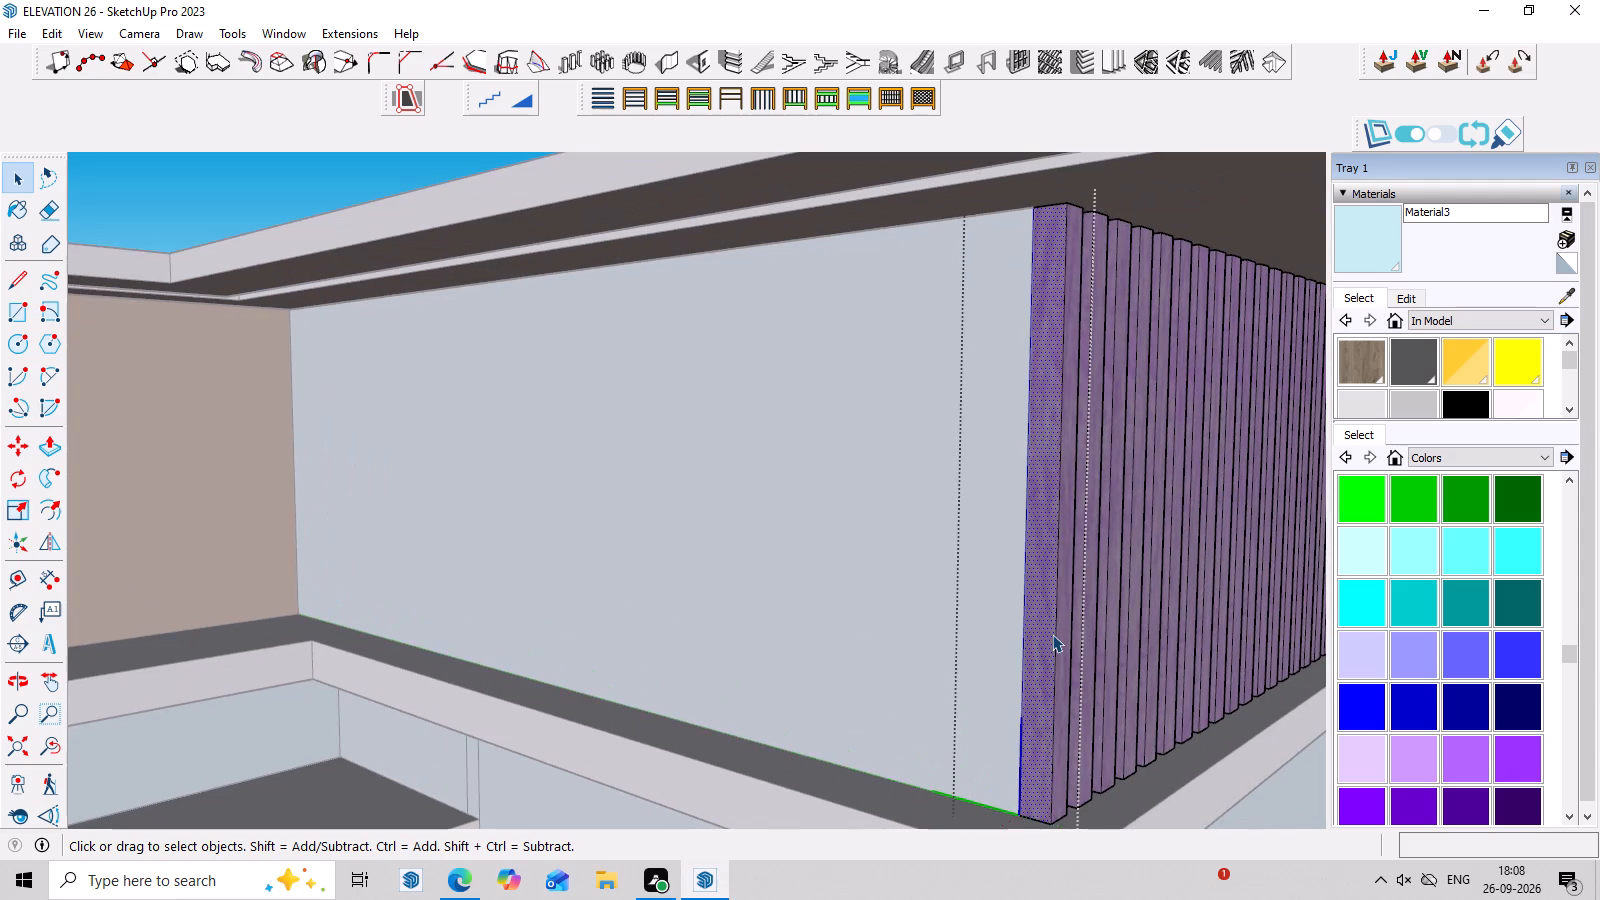
pyautogui.press('m')
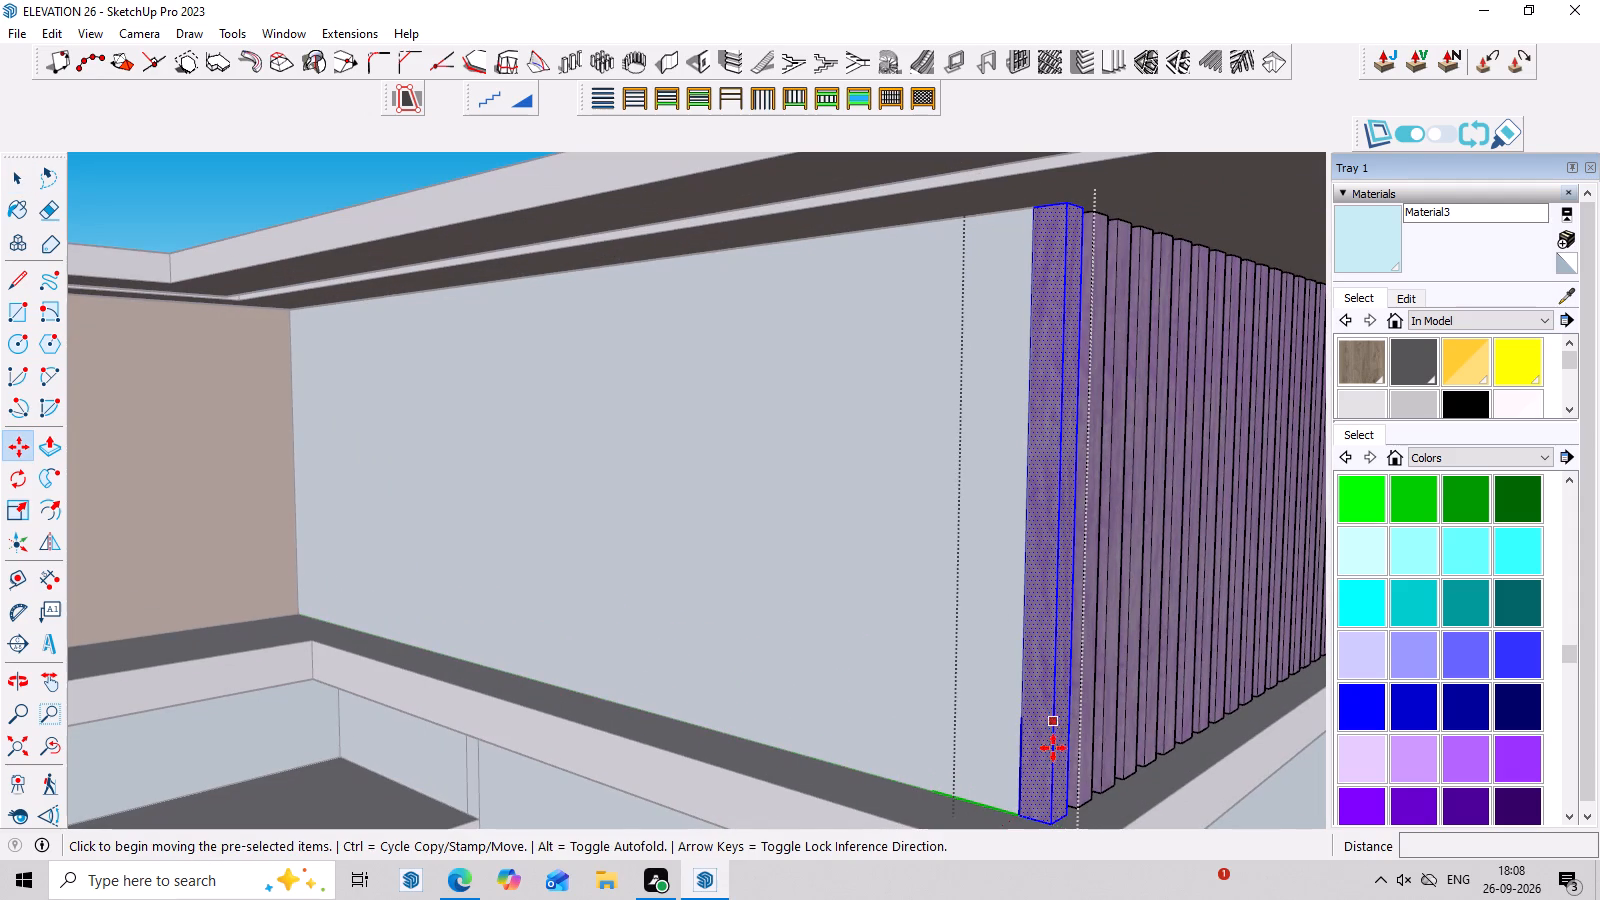
pyautogui.click(1051, 819)
pyautogui.scroll(-3, 721, 639)
pyautogui.moveTo(719, 640); pyautogui.dragTo(797, 658, button='middle')
pyautogui.click(248, 639)
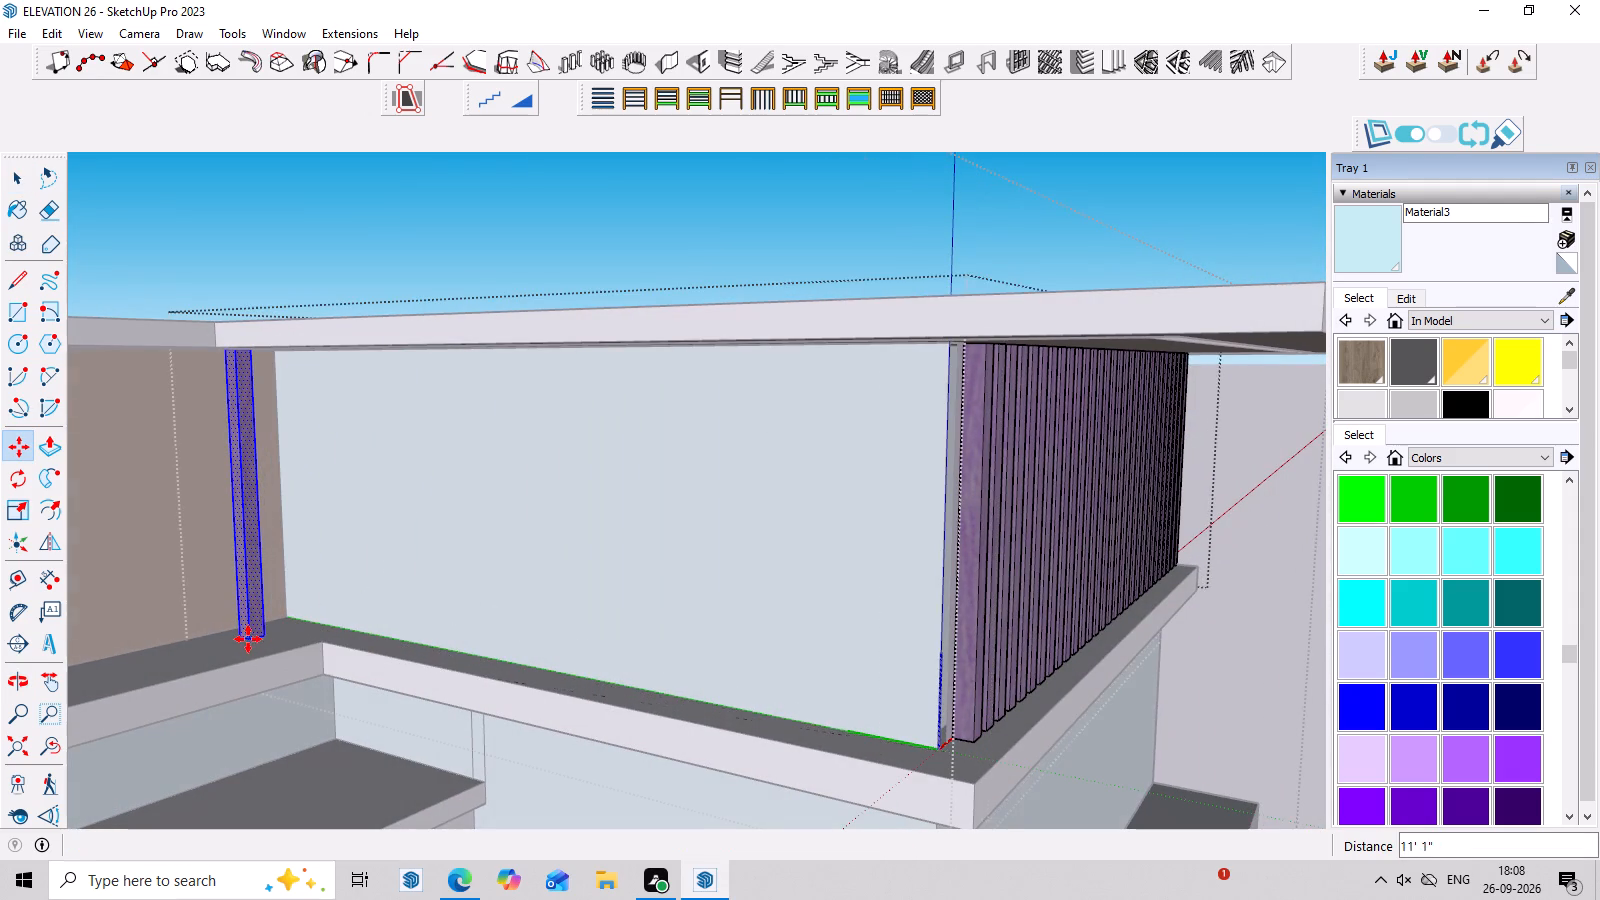
# Adjust the moved slat's position to fit its base into the inner corner between the wood panel and the light blue wall.
pyautogui.scroll(5, 278, 593)
pyautogui.click(250, 667)
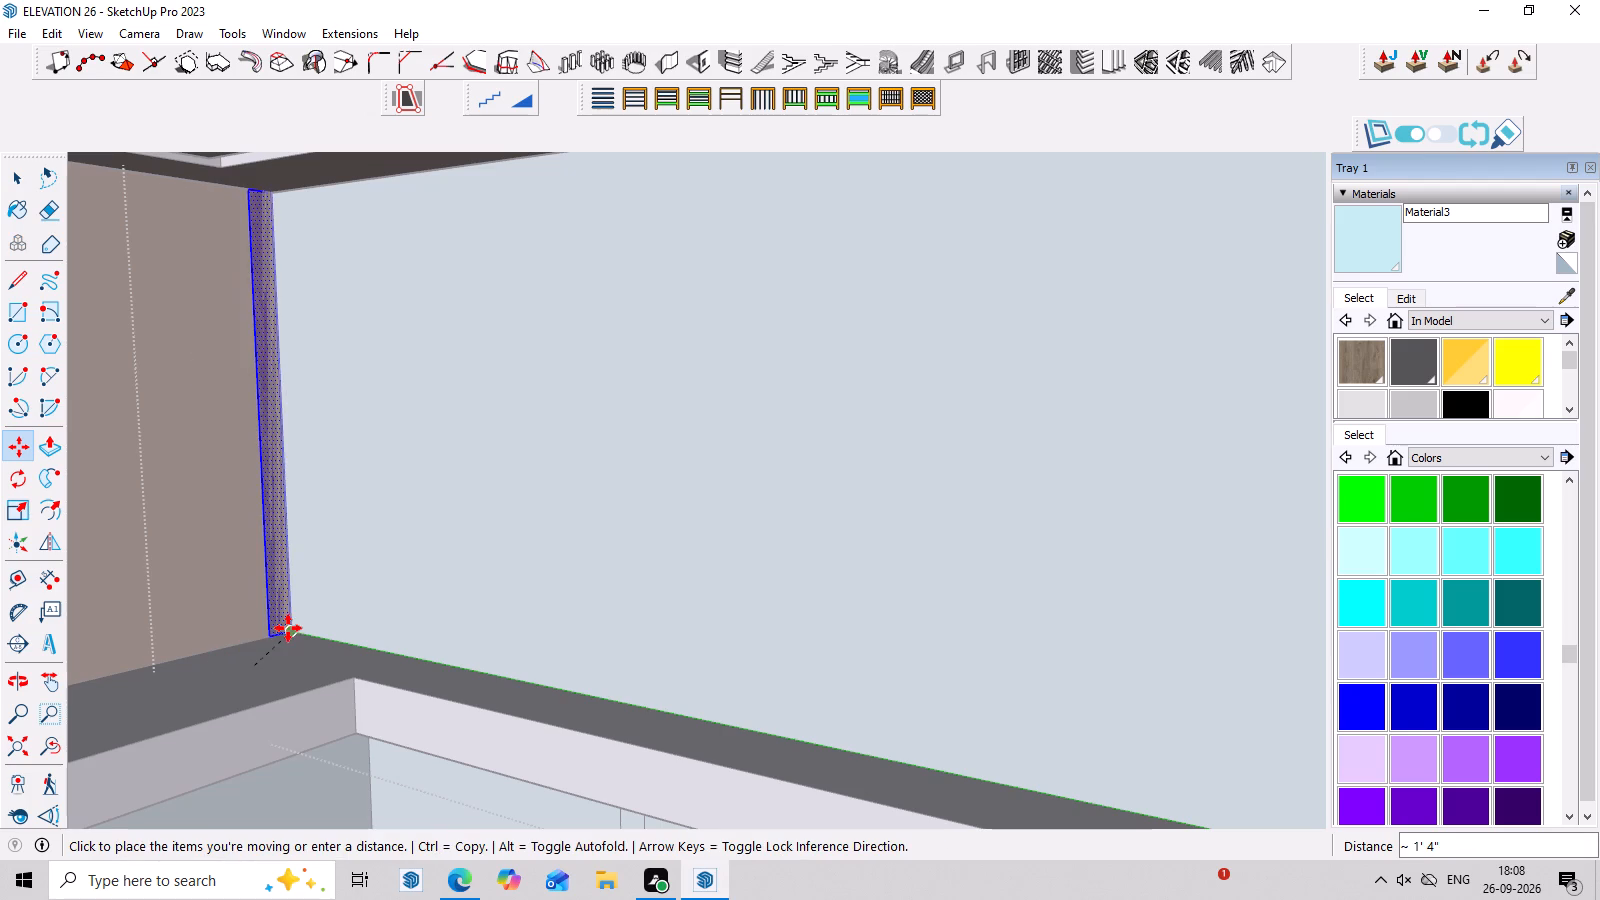
pyautogui.click(295, 658)
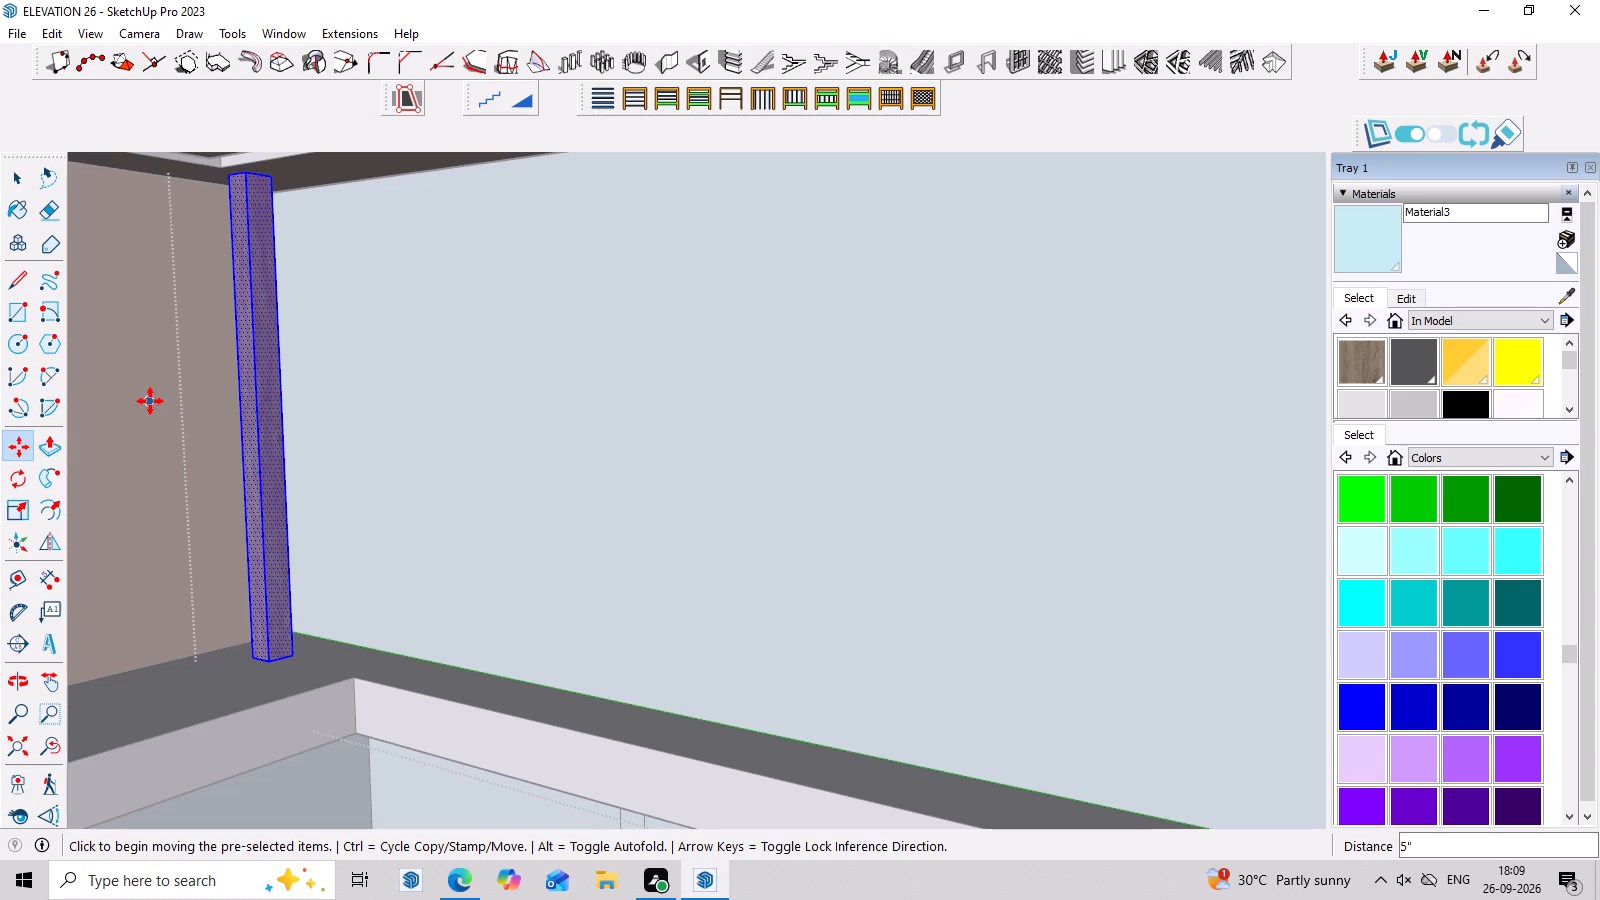
pyautogui.scroll(-3, 8, 290)
pyautogui.scroll(-1, 147, 294)
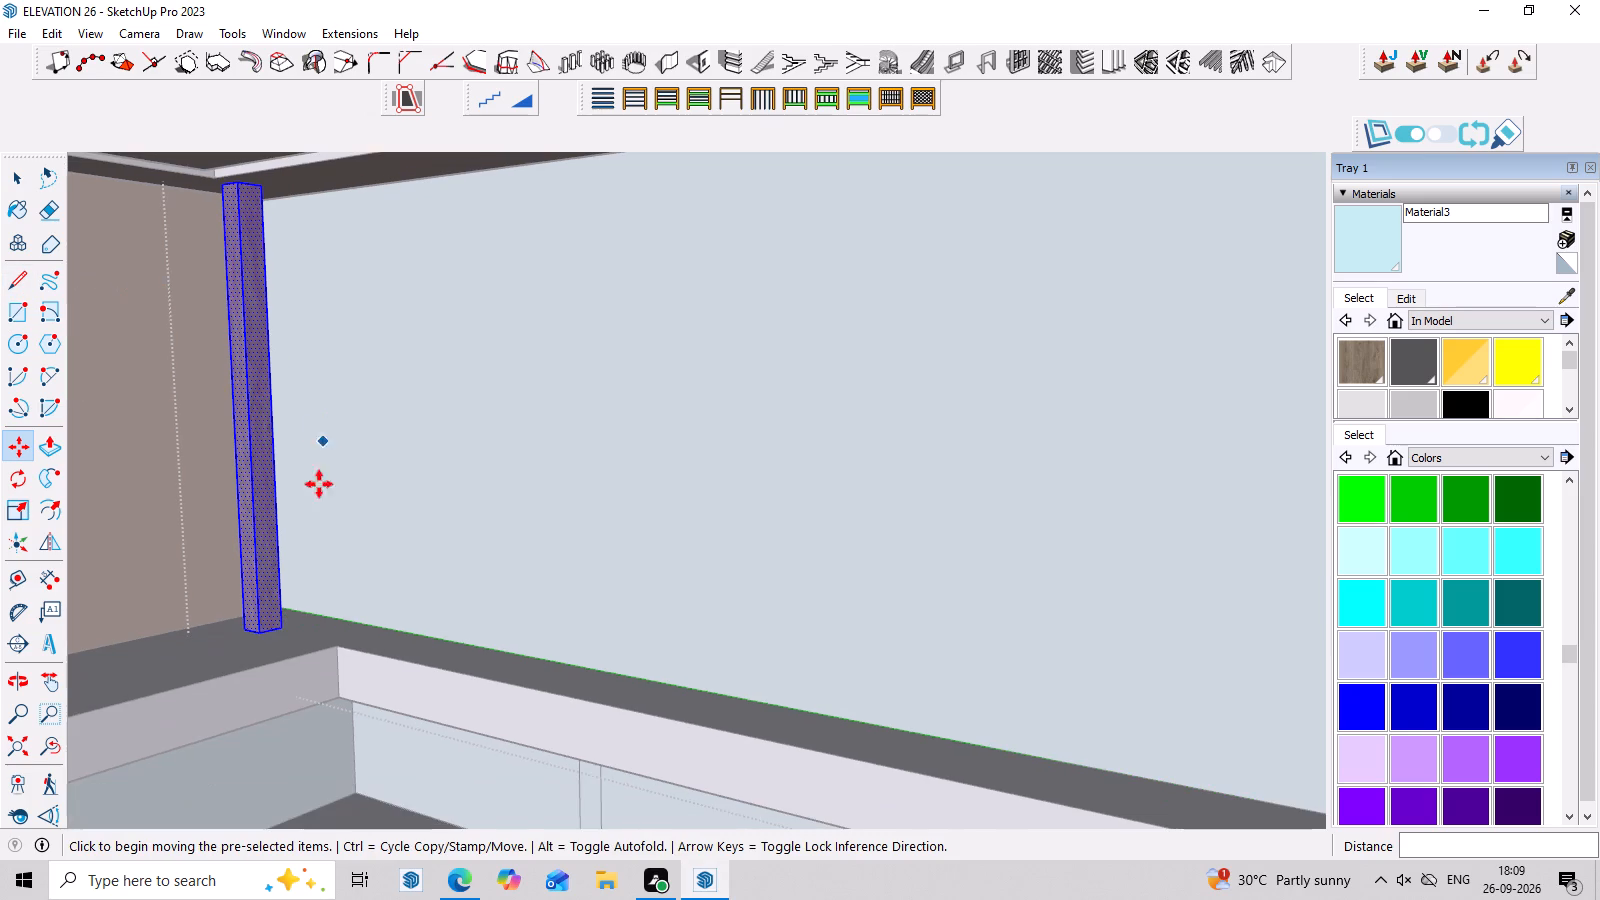
pyautogui.scroll(3, 303, 596)
pyautogui.moveTo(297, 621); pyautogui.dragTo(227, 682, button='middle')
pyautogui.scroll(3, 254, 637)
pyautogui.click(254, 637)
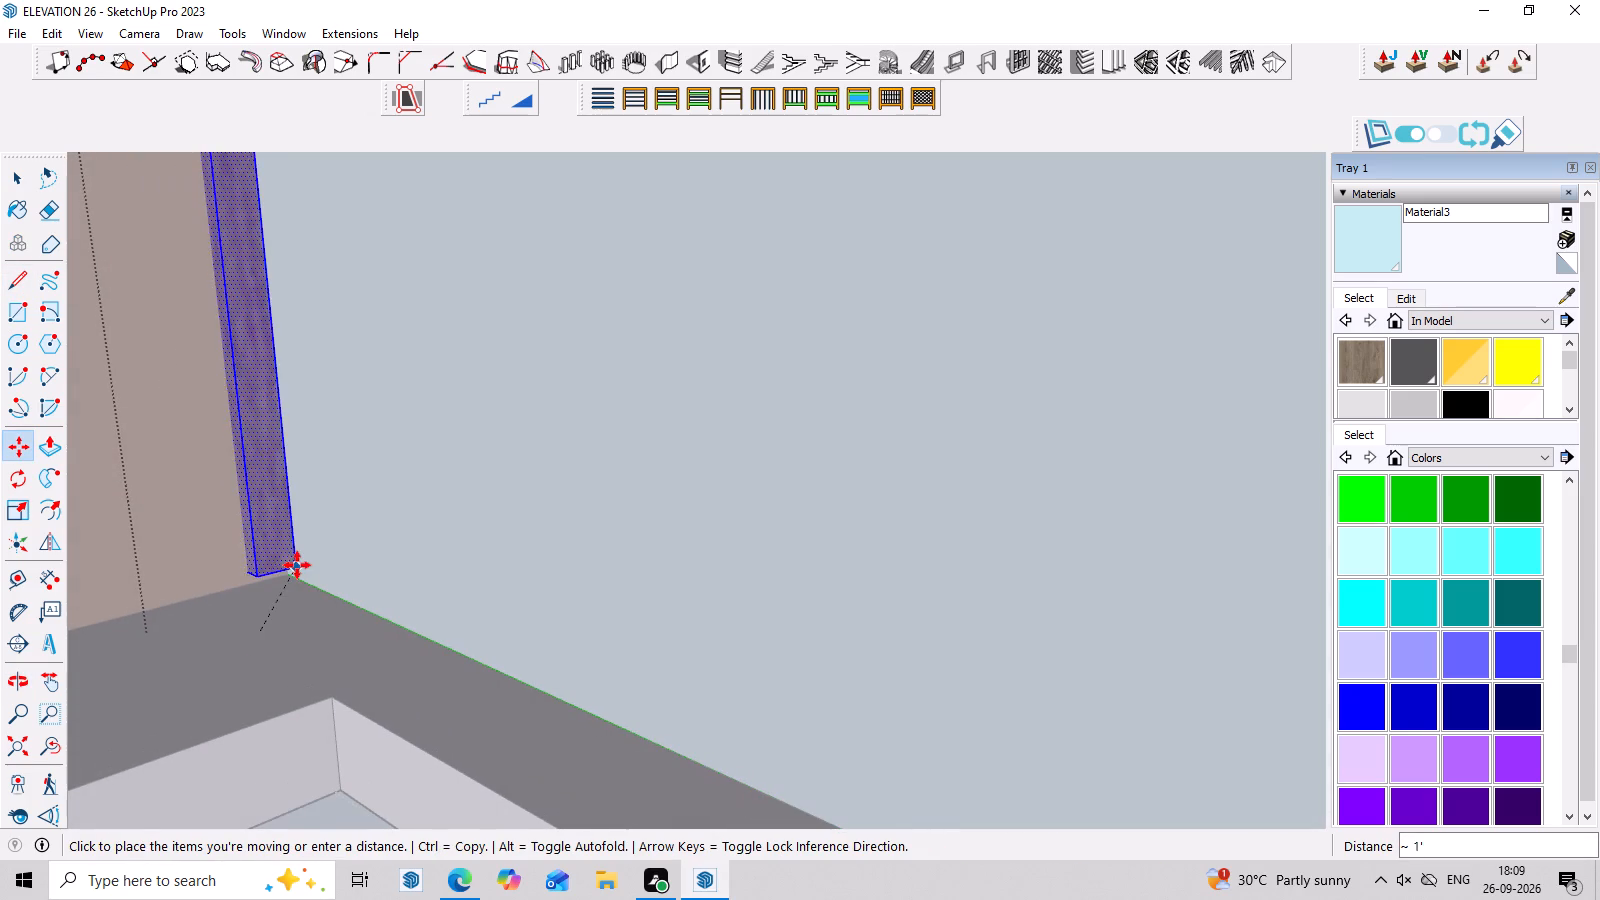
pyautogui.click(317, 596)
# Inspect the moved slat's position at the inner parapet corner, both close up and in relation to the whole house.
pyautogui.moveTo(317, 596); pyautogui.dragTo(164, 639, button='middle')
pyautogui.scroll(4, 164, 639)
pyautogui.moveTo(301, 582); pyautogui.dragTo(585, 567, button='middle')
pyautogui.scroll(2, 294, 623)
pyautogui.moveTo(294, 623); pyautogui.dragTo(549, 594, button='middle')
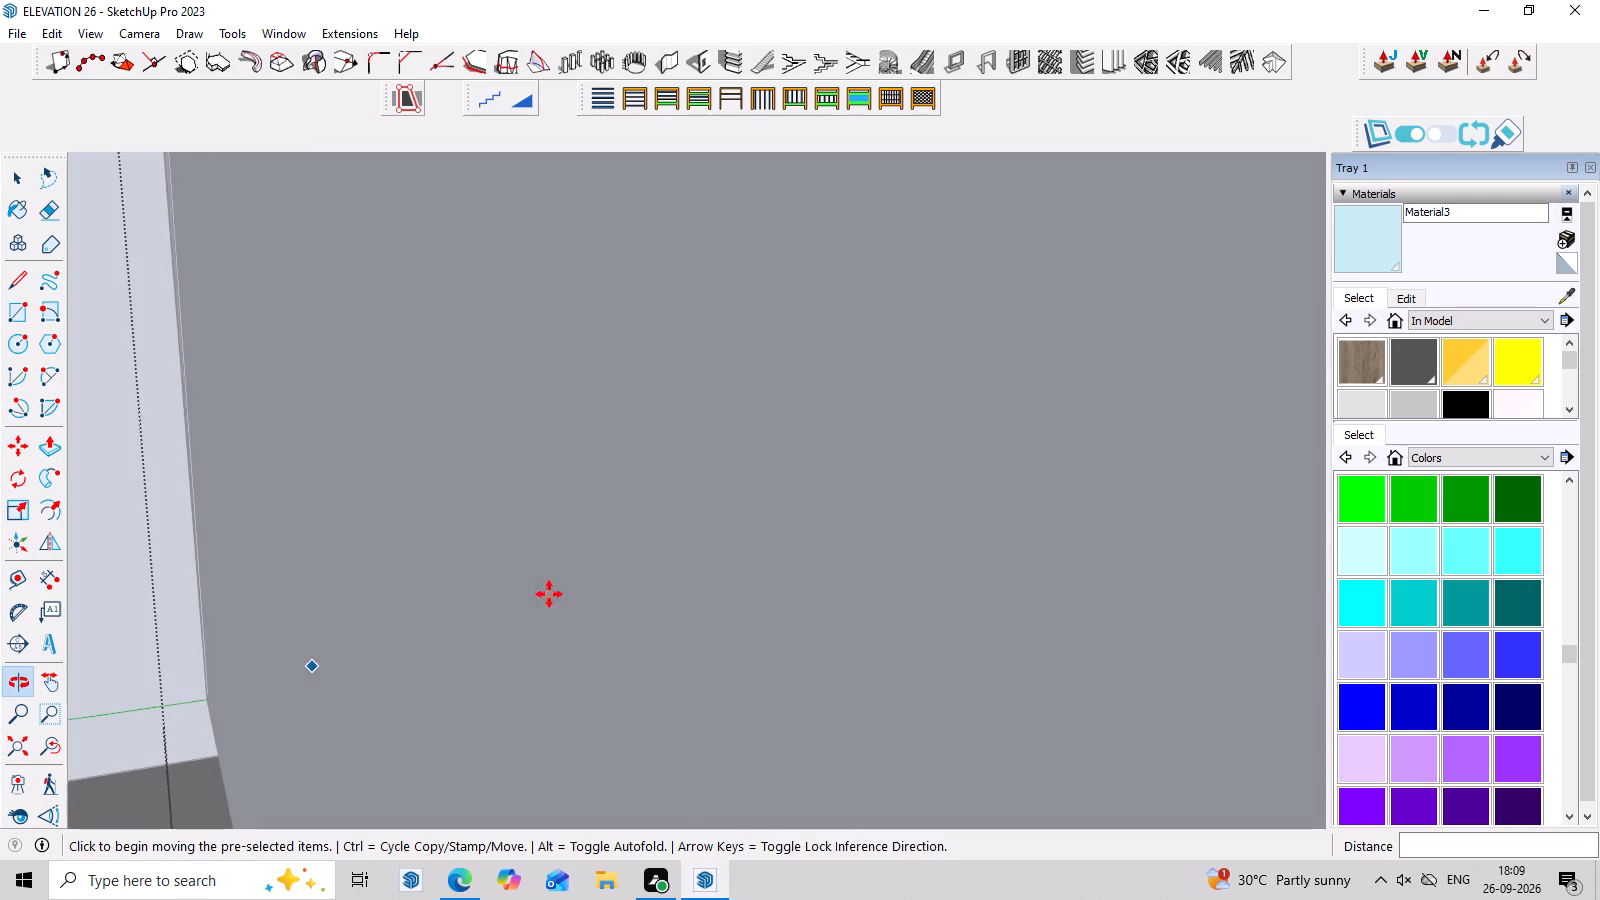
pyautogui.scroll(-7, 433, 700)
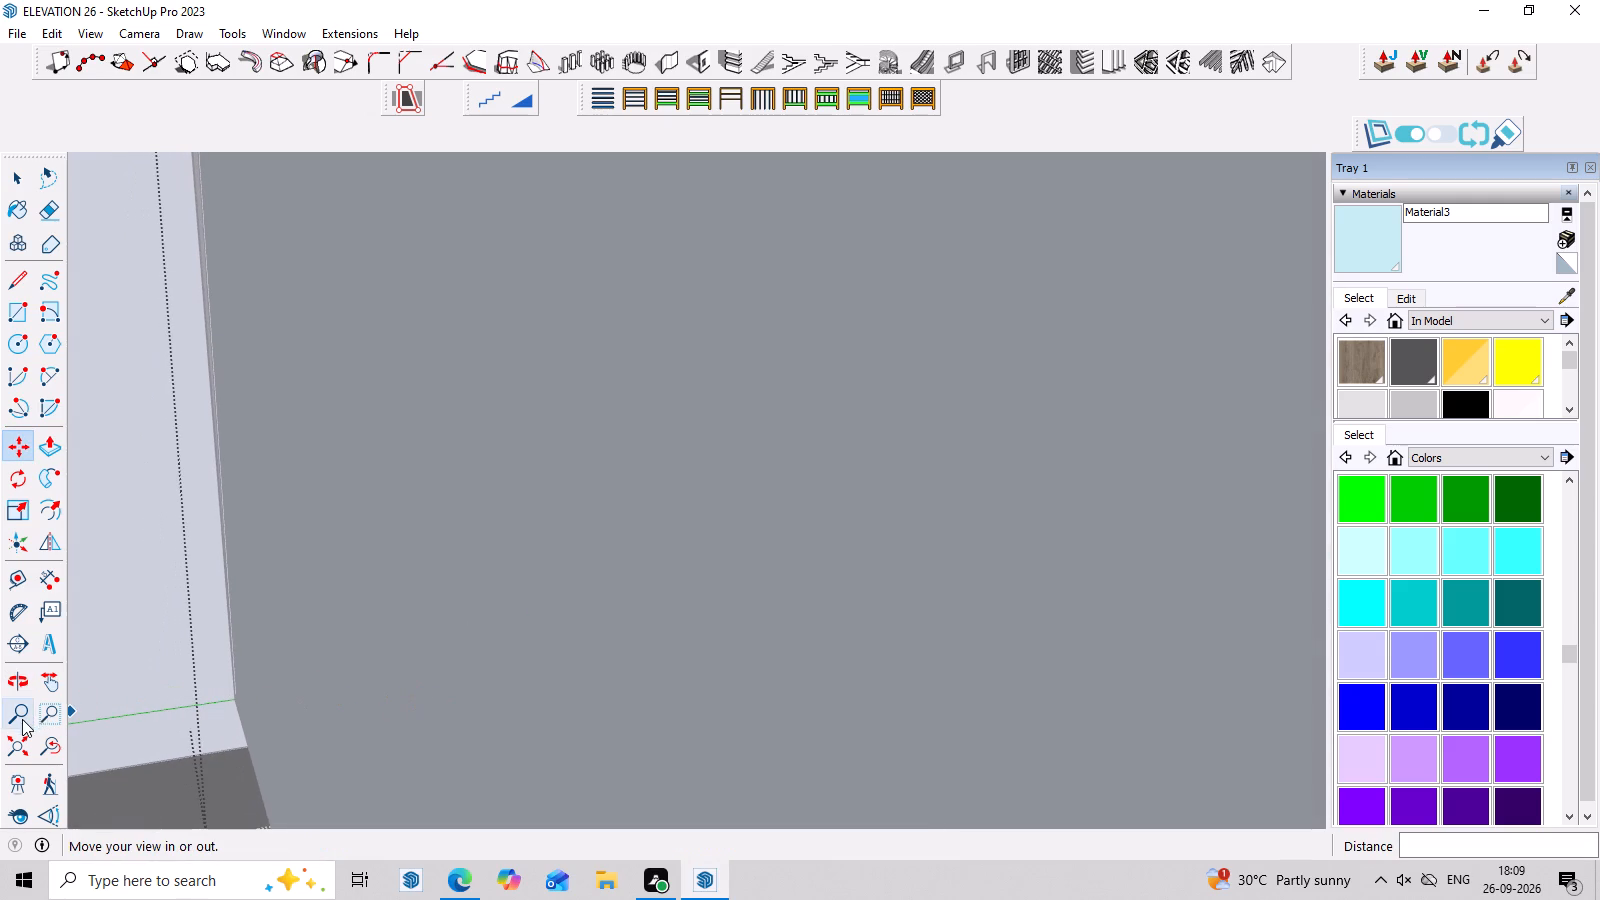
pyautogui.click(22, 734)
pyautogui.scroll(-3, 355, 662)
pyautogui.moveTo(409, 635); pyautogui.dragTo(49, 668, button='middle')
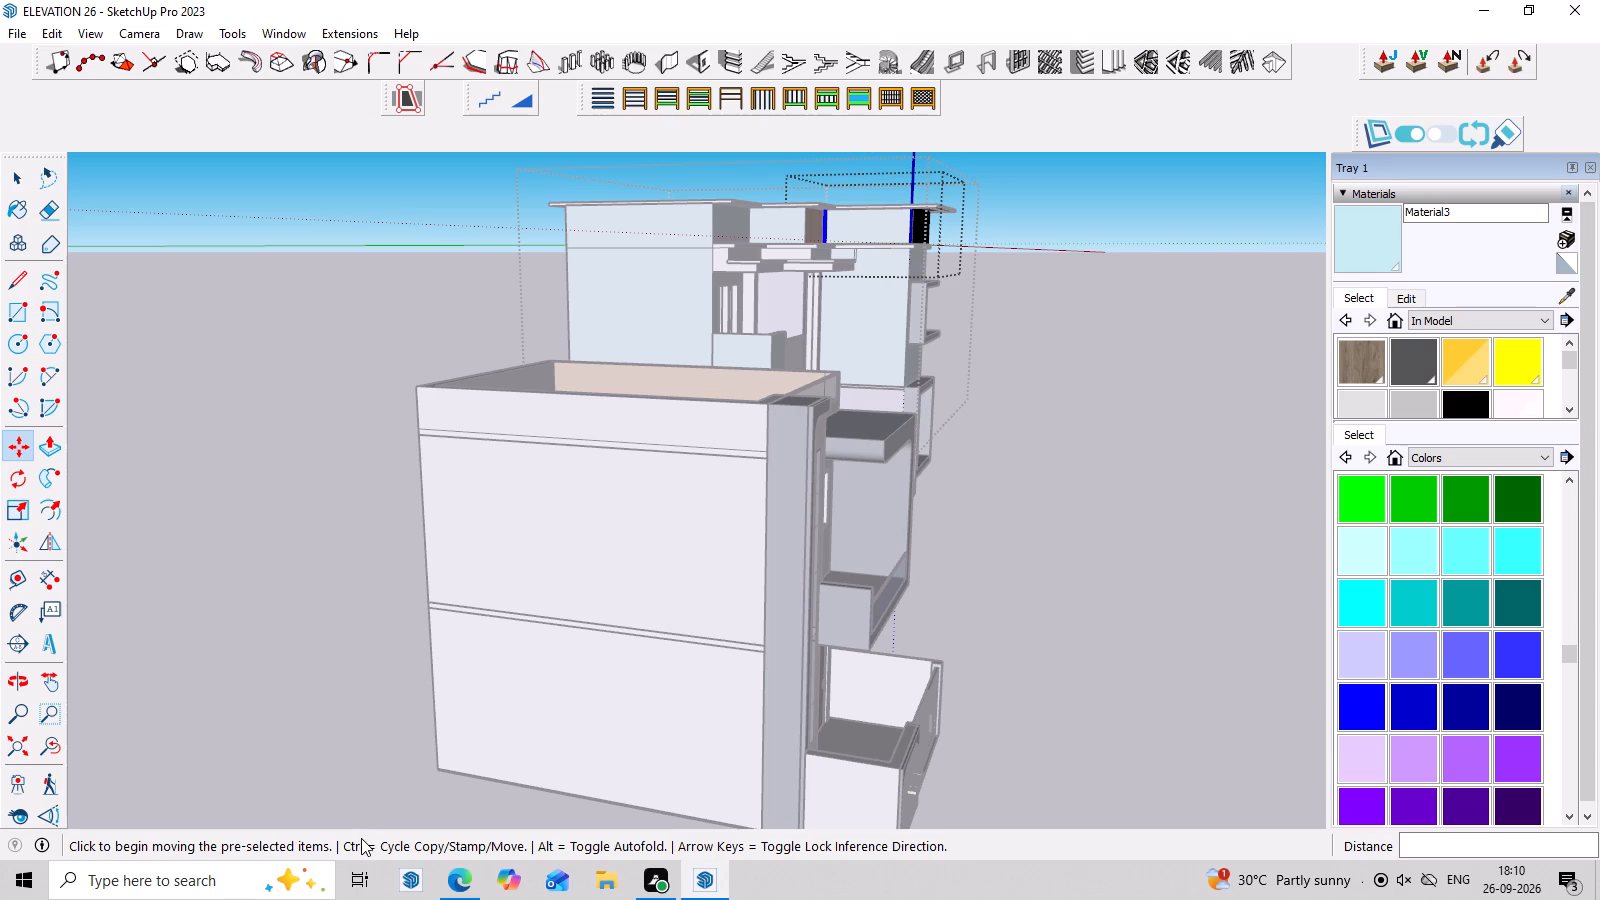
pyautogui.scroll(-1, 361, 838)
pyautogui.moveTo(361, 838); pyautogui.dragTo(265, 854, button='middle')
pyautogui.scroll(3, 421, 786)
pyautogui.scroll(-6, 621, 540)
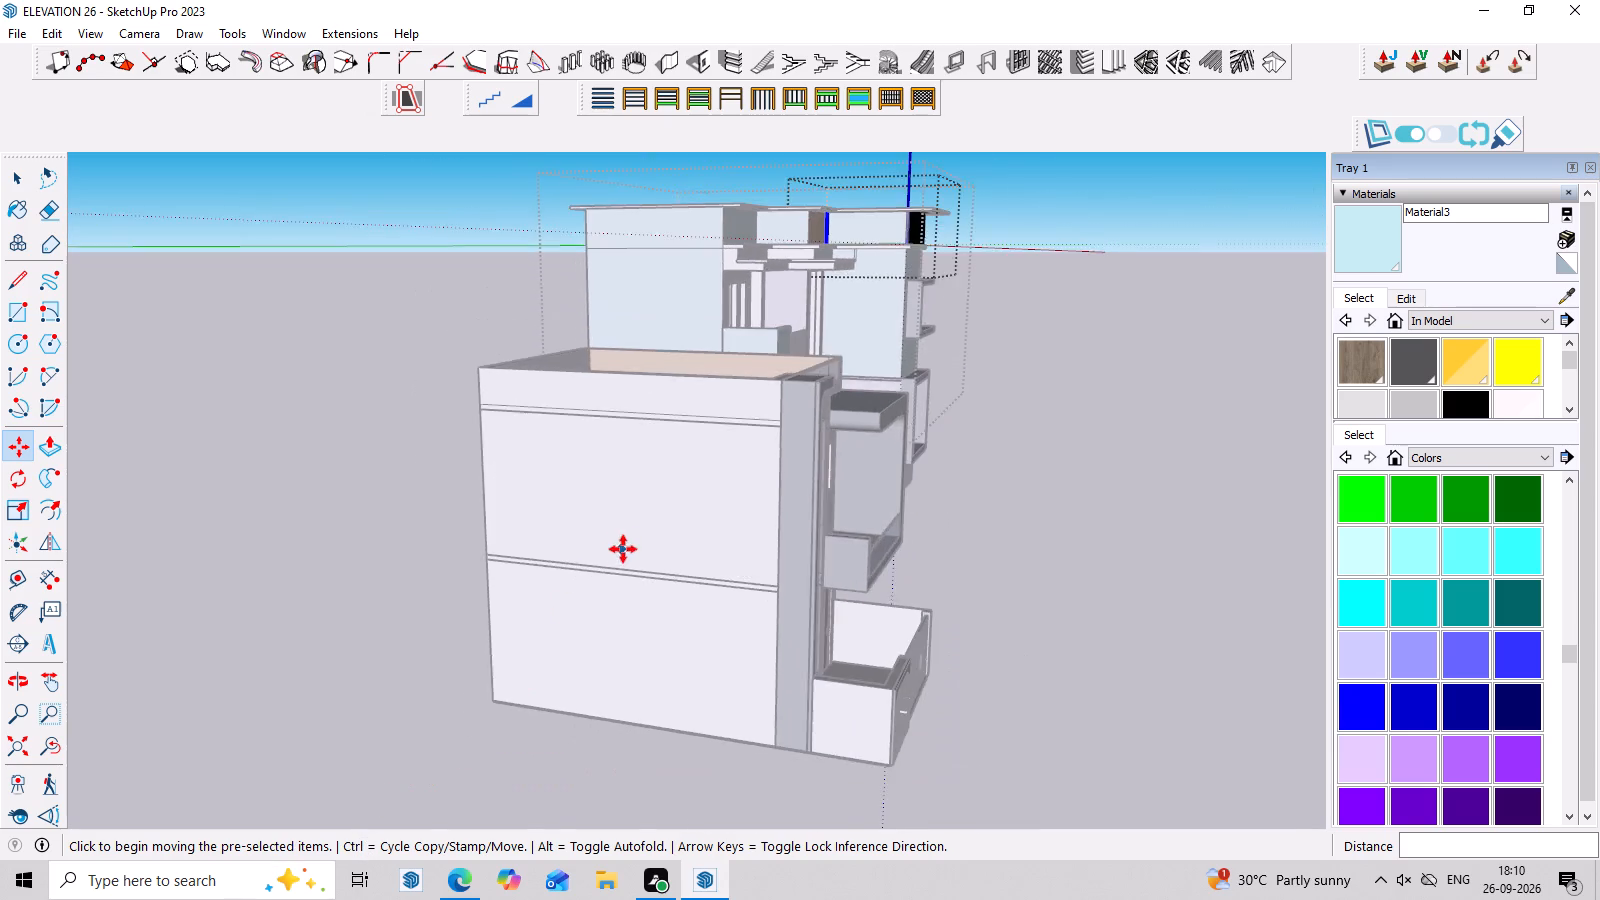
pyautogui.scroll(-2, 623, 549)
pyautogui.moveTo(832, 461); pyautogui.dragTo(640, 636, button='middle')
pyautogui.scroll(-8, 928, 240)
pyautogui.scroll(2, 1074, 206)
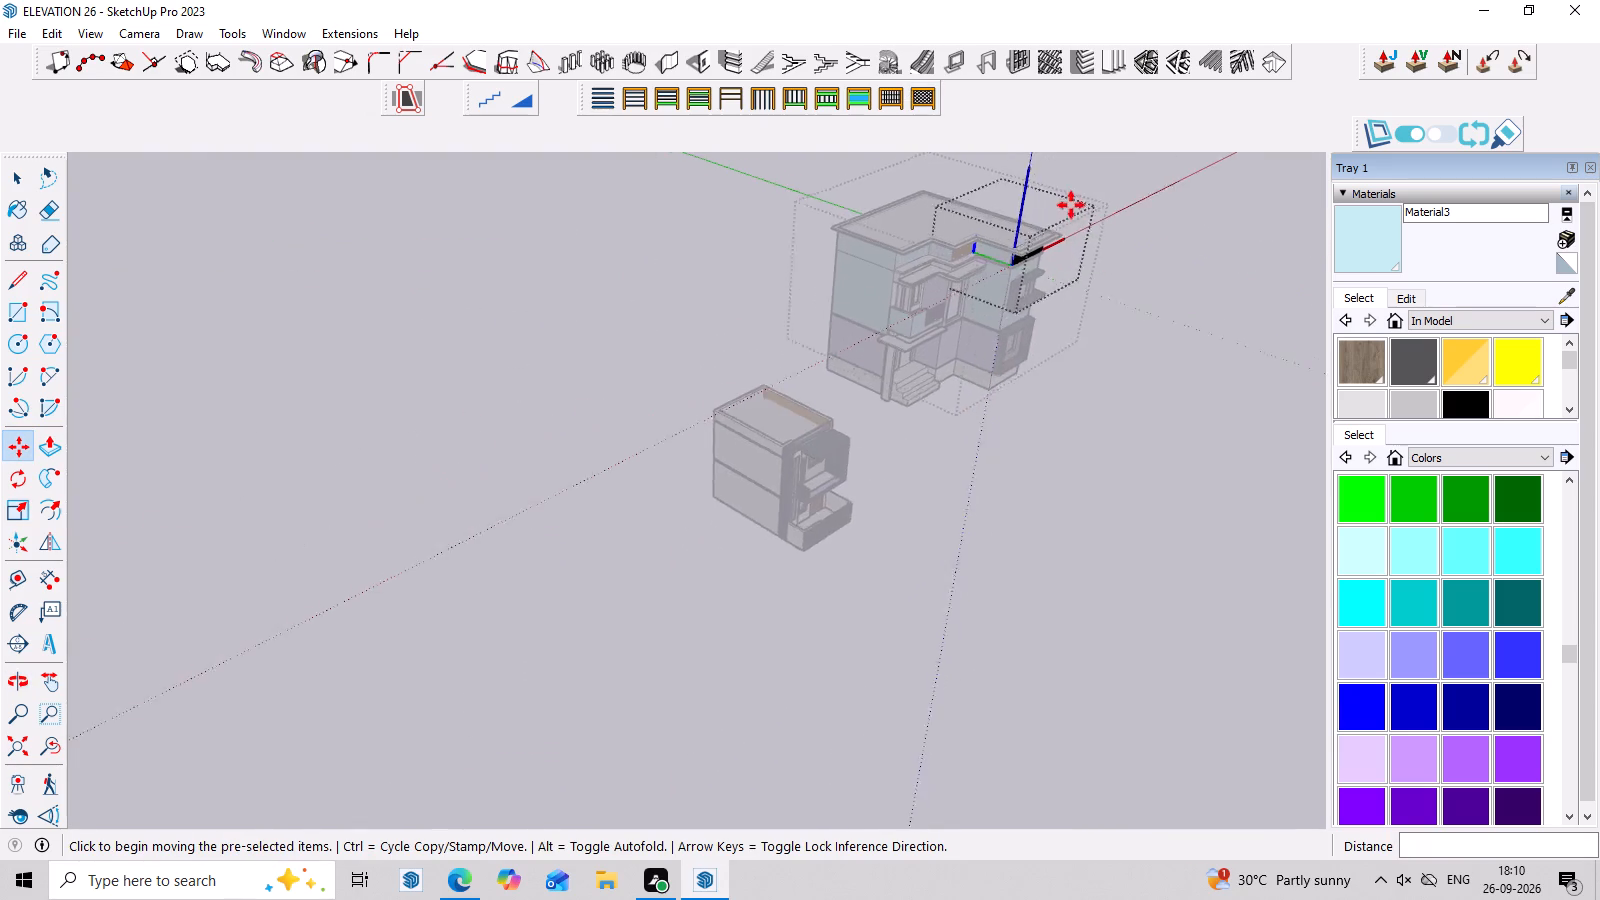
pyautogui.scroll(14, 1071, 205)
pyautogui.moveTo(984, 297); pyautogui.dragTo(959, 219, button='middle')
pyautogui.scroll(7, 870, 315)
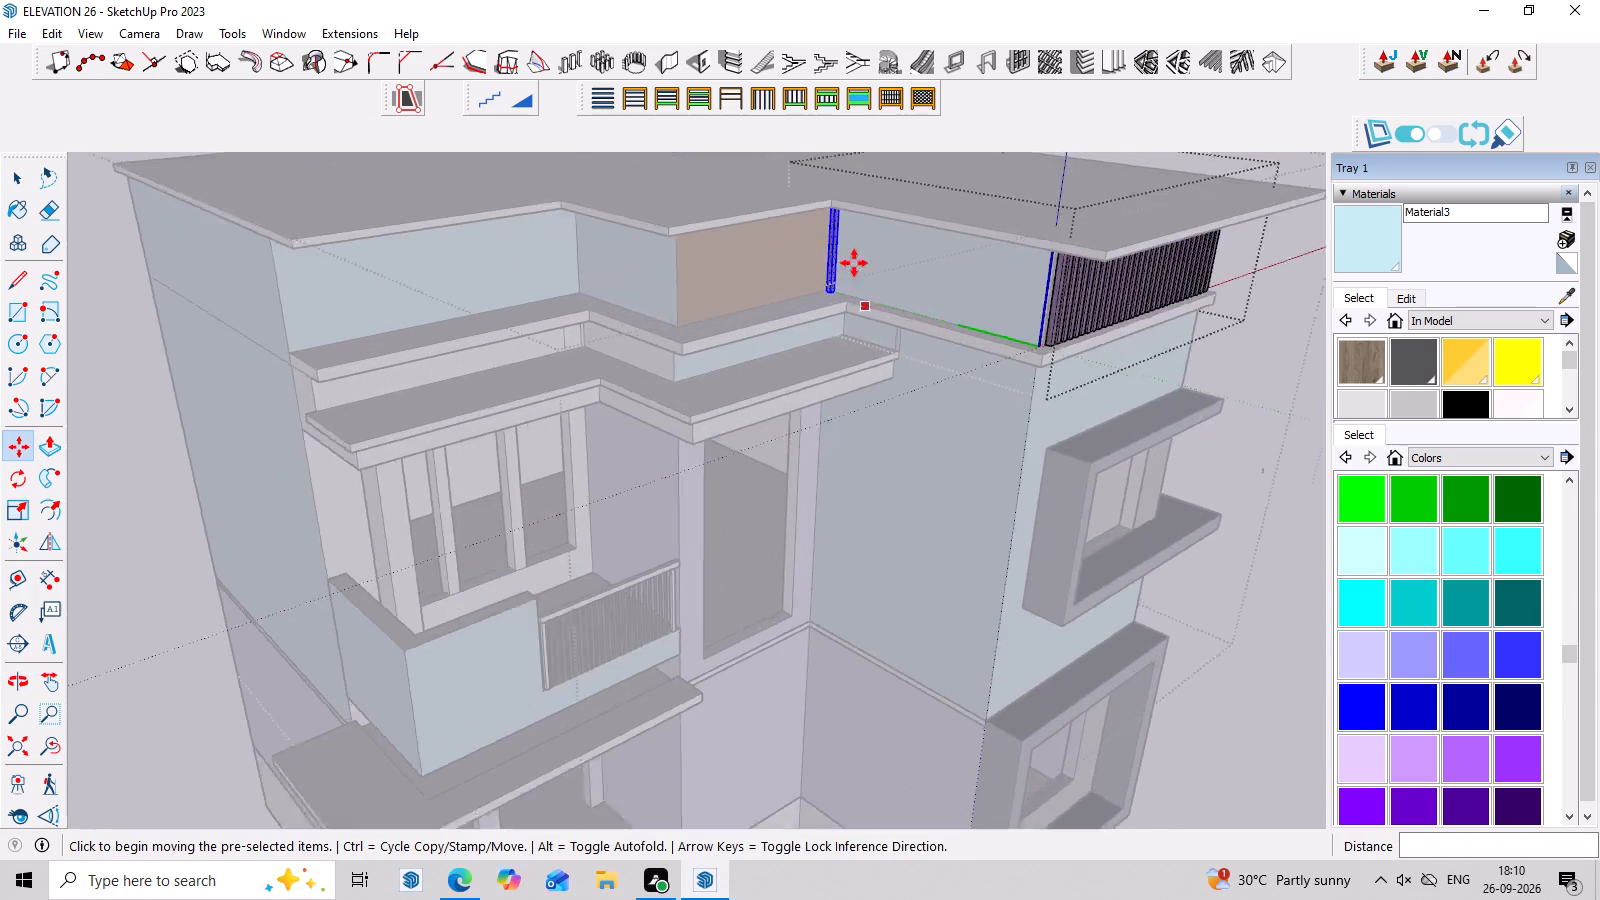
# Move the slat about 3" to seat its base against the wood panel at the inner parapet corner.
pyautogui.scroll(5, 854, 263)
pyautogui.scroll(1, 871, 345)
pyautogui.moveTo(871, 345); pyautogui.dragTo(849, 294, button='middle')
pyautogui.scroll(8, 846, 291)
pyautogui.moveTo(834, 335); pyautogui.dragTo(650, 405, button='middle')
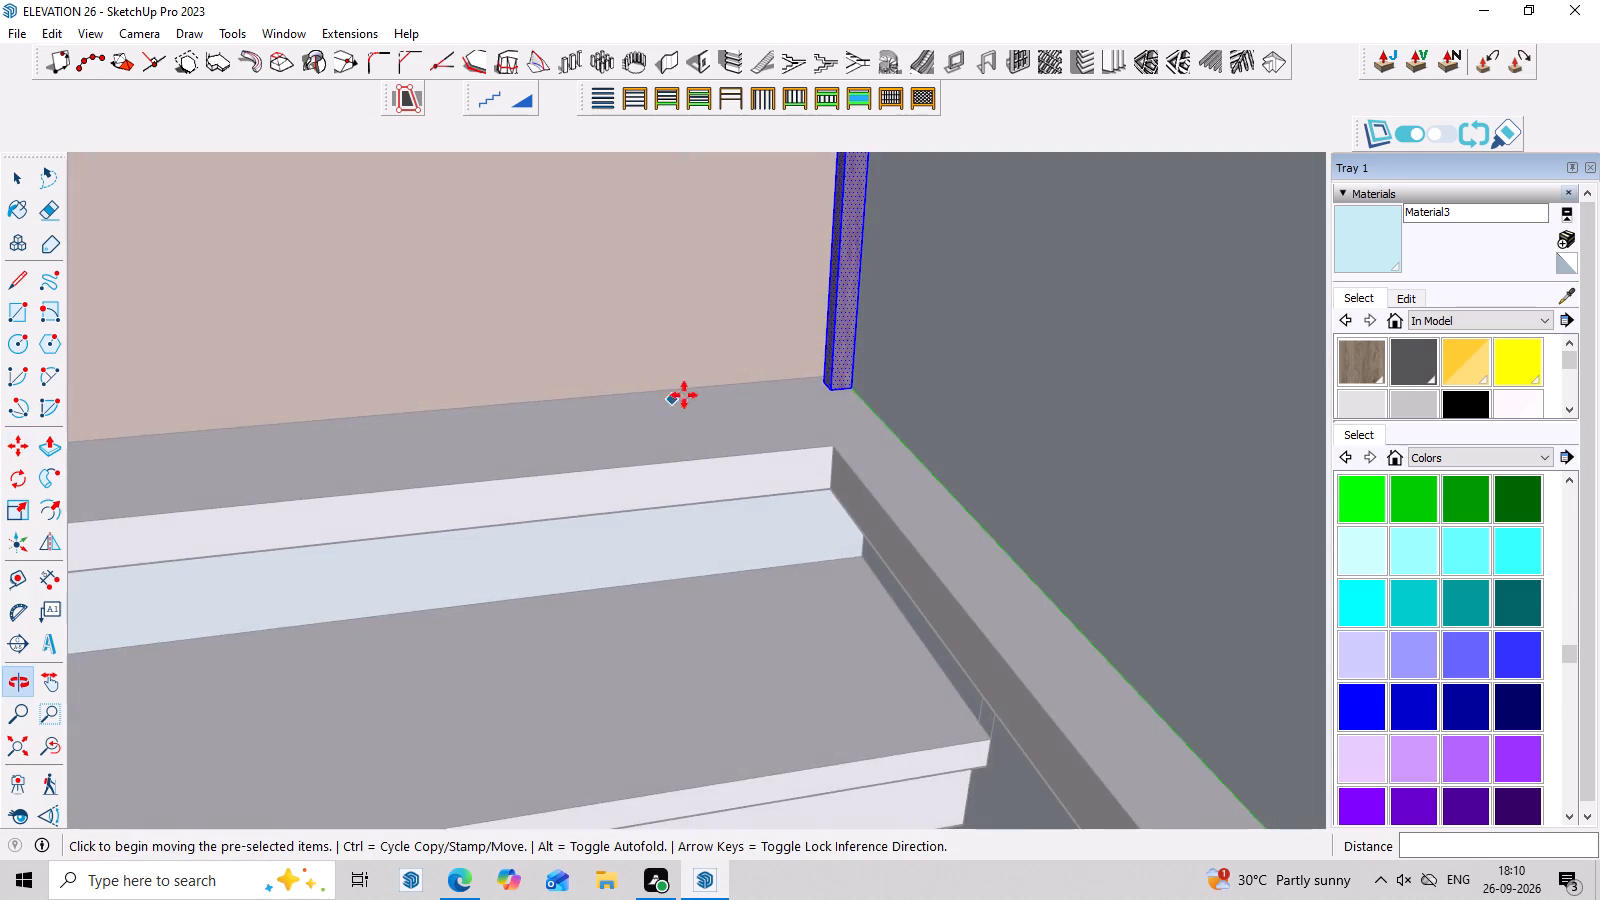
pyautogui.scroll(3, 823, 412)
pyautogui.moveTo(845, 382); pyautogui.dragTo(979, 423, button='middle')
pyautogui.scroll(1, 812, 366)
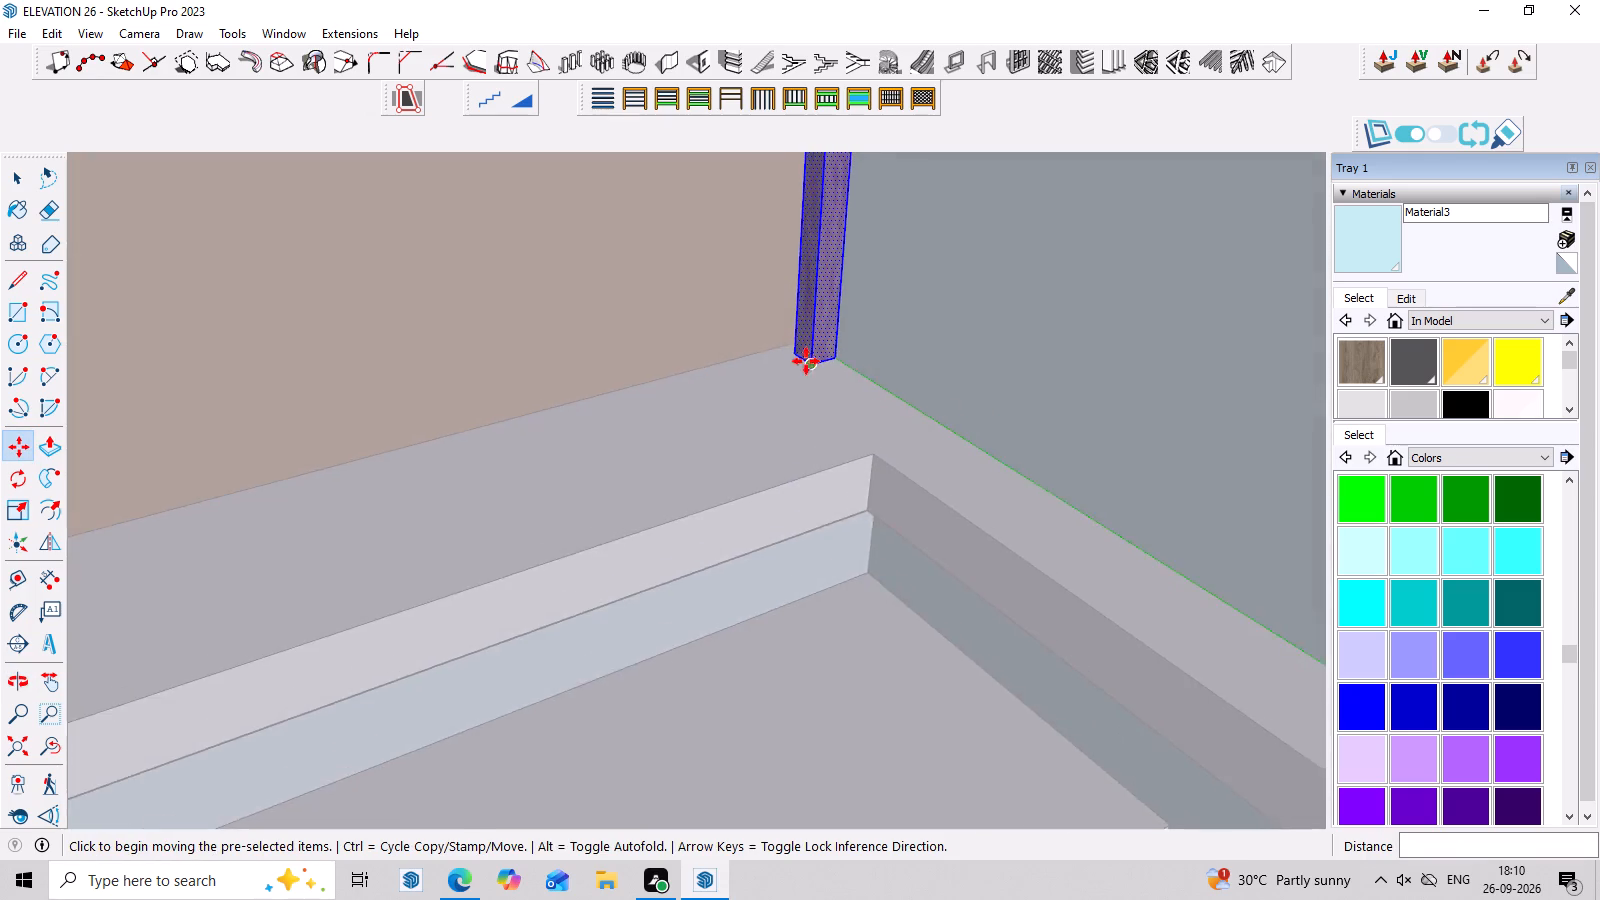
pyautogui.scroll(5, 806, 361)
pyautogui.moveTo(795, 351); pyautogui.dragTo(1023, 354, button='middle')
pyautogui.scroll(4, 692, 313)
pyautogui.moveTo(740, 323); pyautogui.dragTo(844, 337, button='middle')
pyautogui.scroll(3, 760, 324)
pyautogui.click(745, 331)
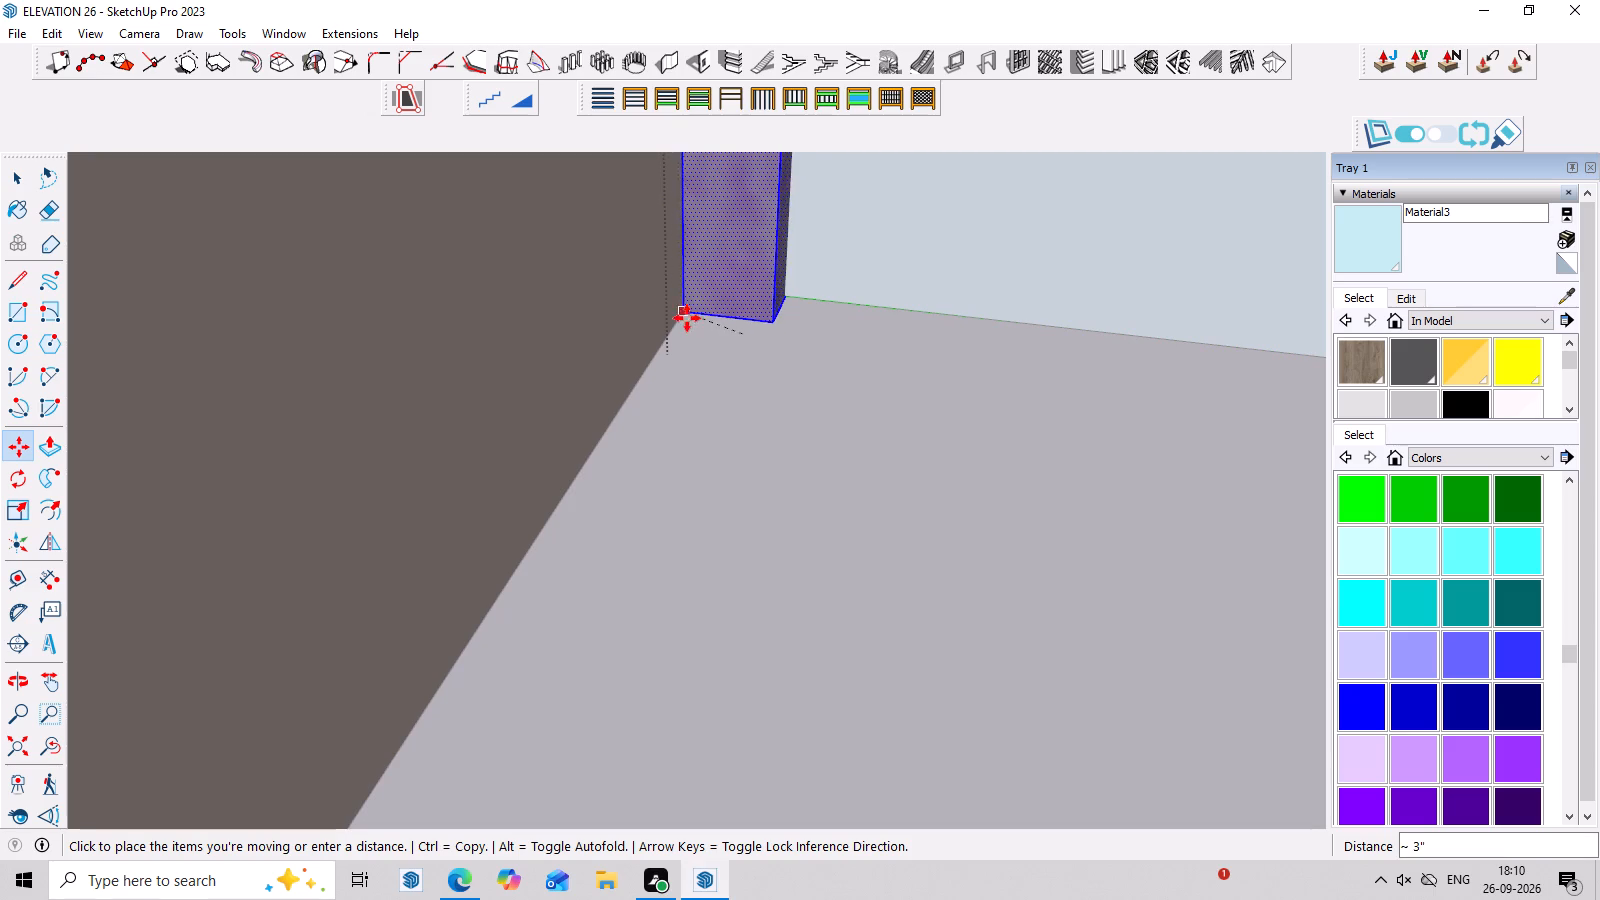
pyautogui.click(682, 334)
pyautogui.moveTo(853, 329); pyautogui.dragTo(783, 350, button='middle')
pyautogui.scroll(2, 806, 329)
pyautogui.click(828, 303)
pyautogui.click(817, 301)
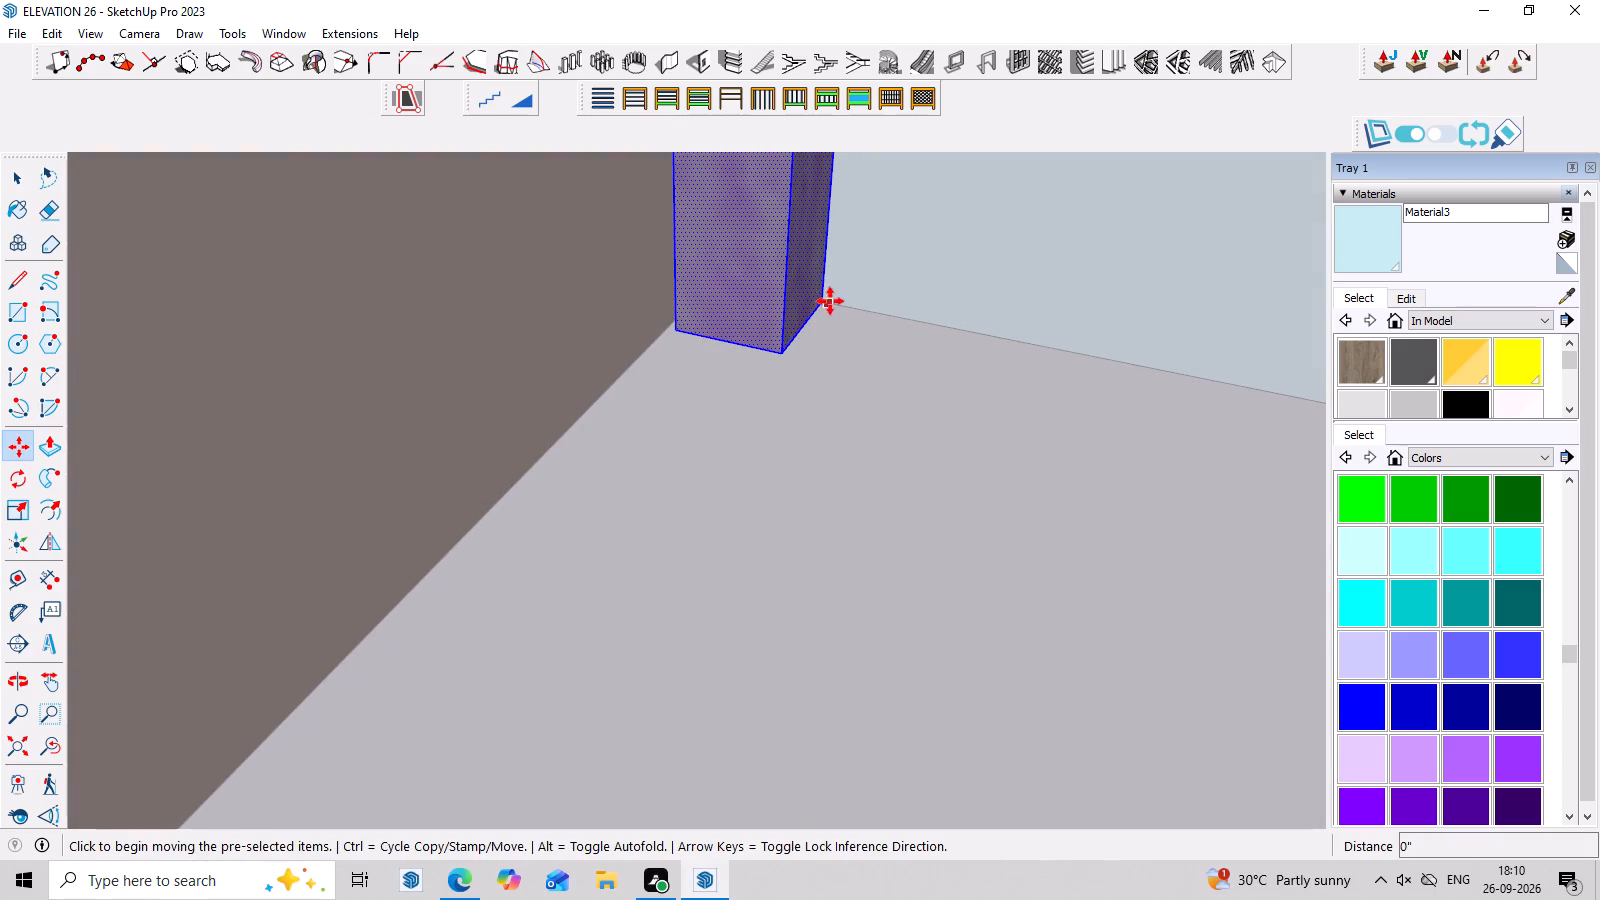
# Copy the corner slat about 10' 10" along the light blue wall towards the outer parapet corner.
pyautogui.scroll(-11, 727, 287)
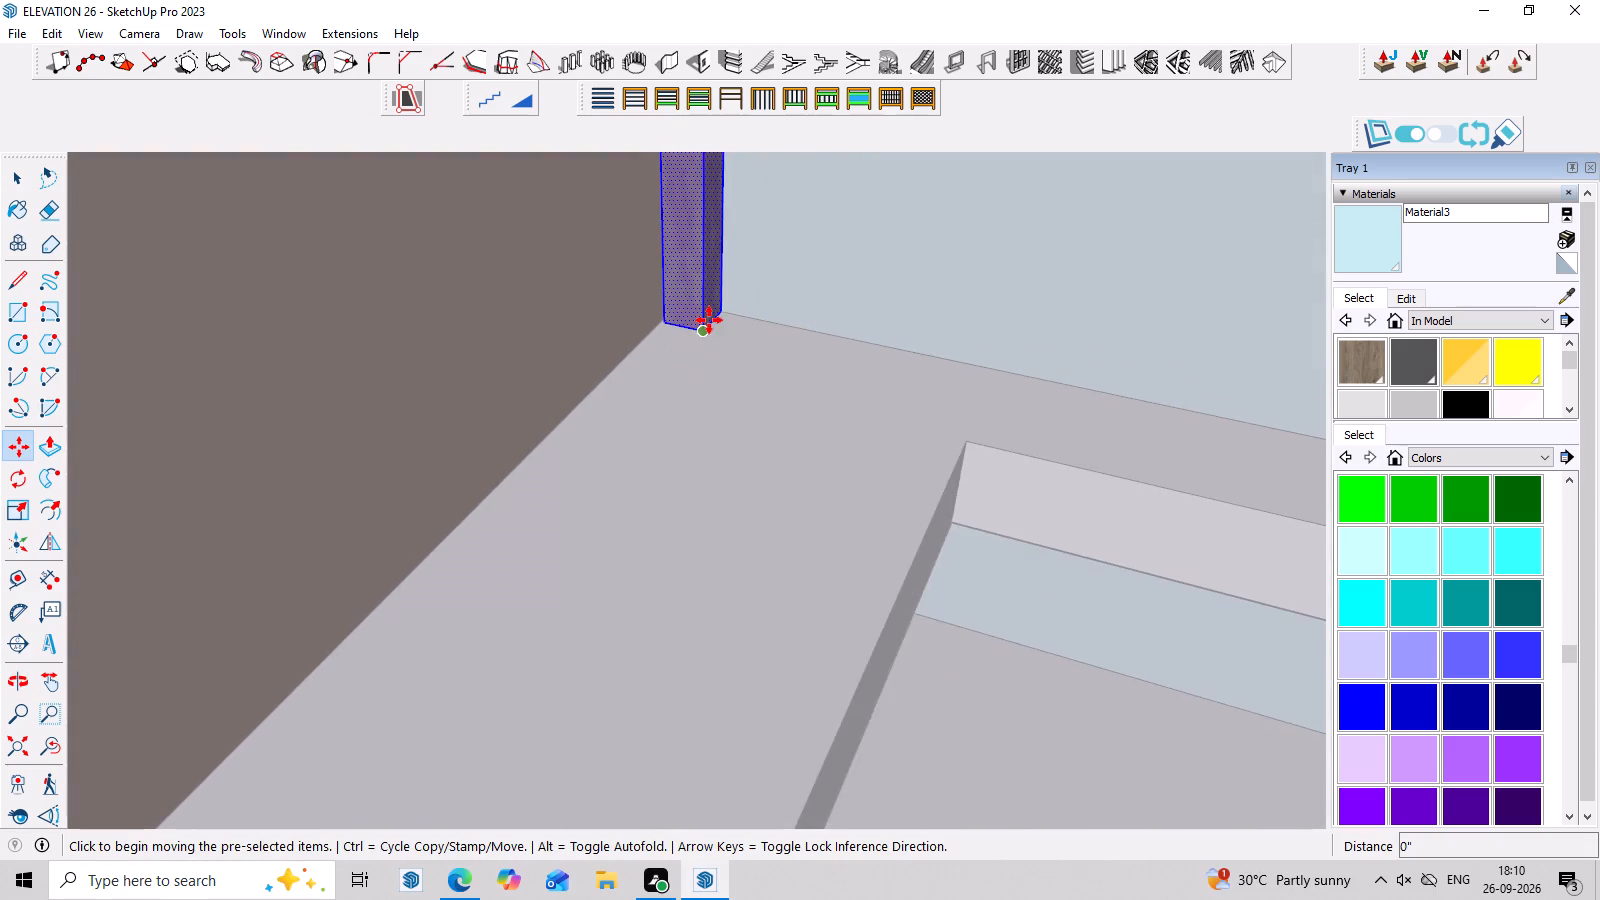
pyautogui.scroll(2, 709, 320)
pyautogui.click(725, 306)
pyautogui.scroll(-8, 800, 354)
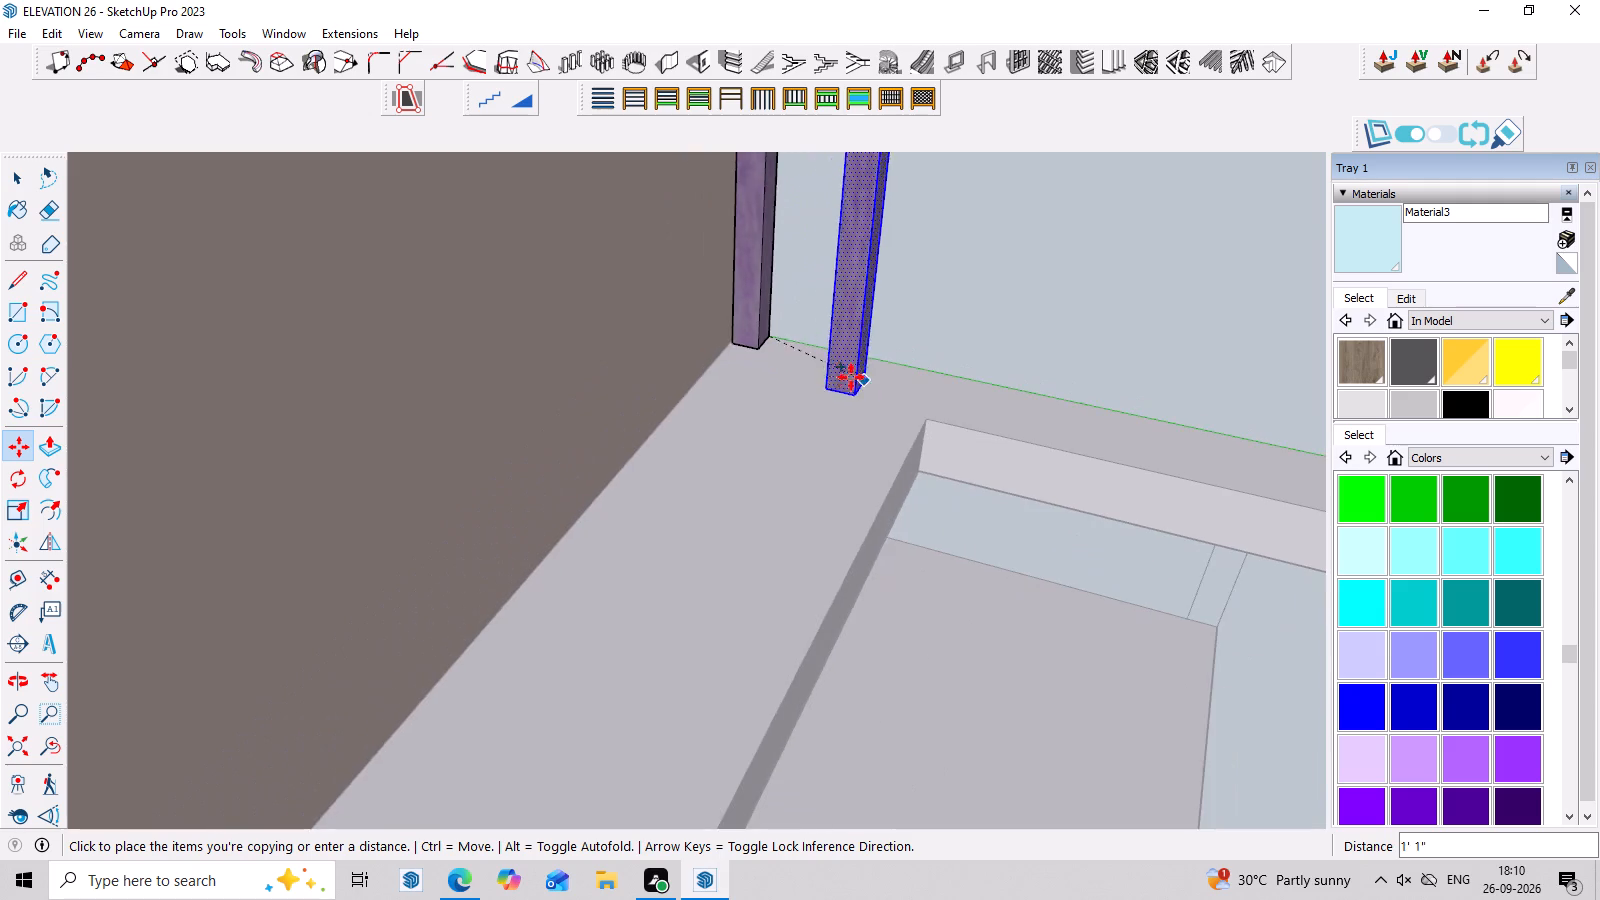
pyautogui.scroll(-11, 851, 377)
pyautogui.scroll(3, 1200, 452)
pyautogui.moveTo(1239, 457); pyautogui.dragTo(1150, 482, button='middle')
pyautogui.scroll(-4, 1187, 481)
pyautogui.click(1275, 505)
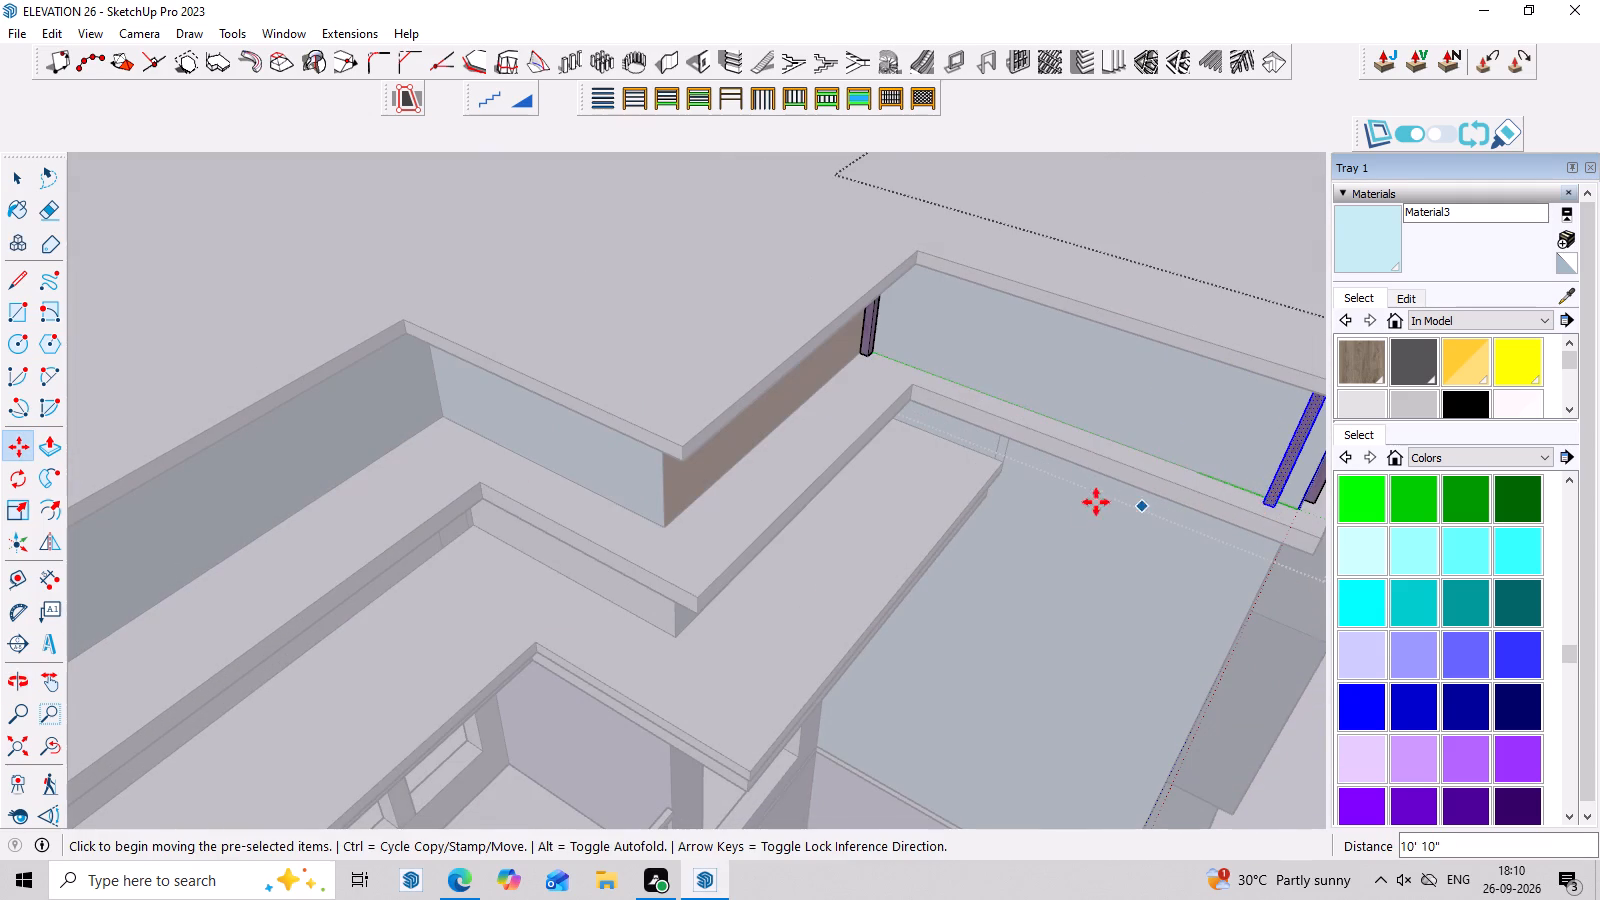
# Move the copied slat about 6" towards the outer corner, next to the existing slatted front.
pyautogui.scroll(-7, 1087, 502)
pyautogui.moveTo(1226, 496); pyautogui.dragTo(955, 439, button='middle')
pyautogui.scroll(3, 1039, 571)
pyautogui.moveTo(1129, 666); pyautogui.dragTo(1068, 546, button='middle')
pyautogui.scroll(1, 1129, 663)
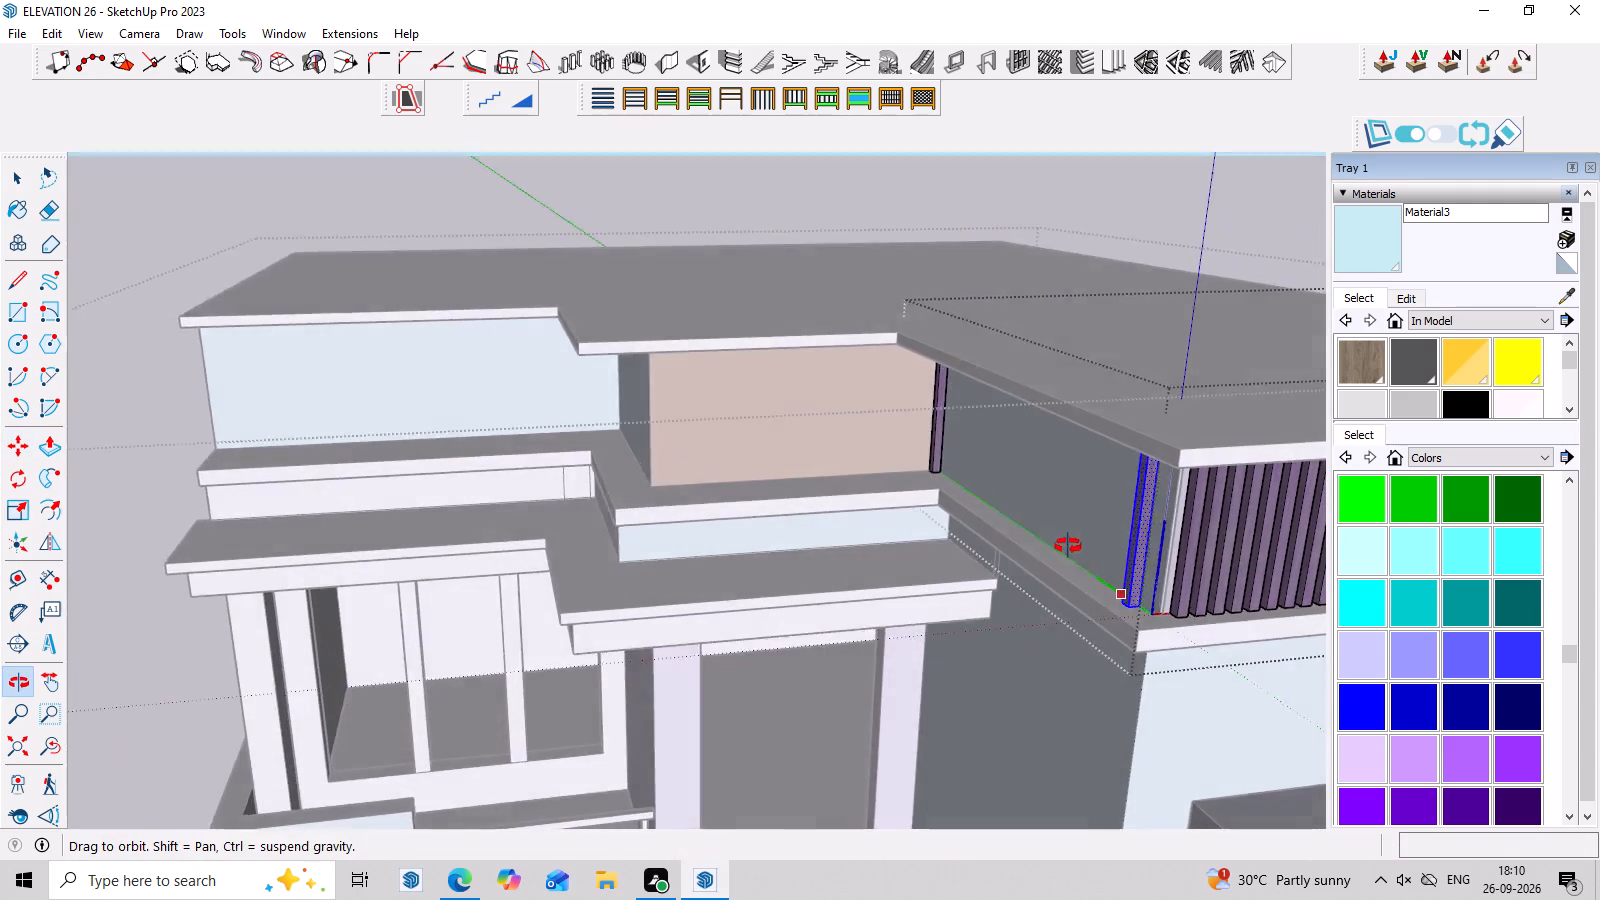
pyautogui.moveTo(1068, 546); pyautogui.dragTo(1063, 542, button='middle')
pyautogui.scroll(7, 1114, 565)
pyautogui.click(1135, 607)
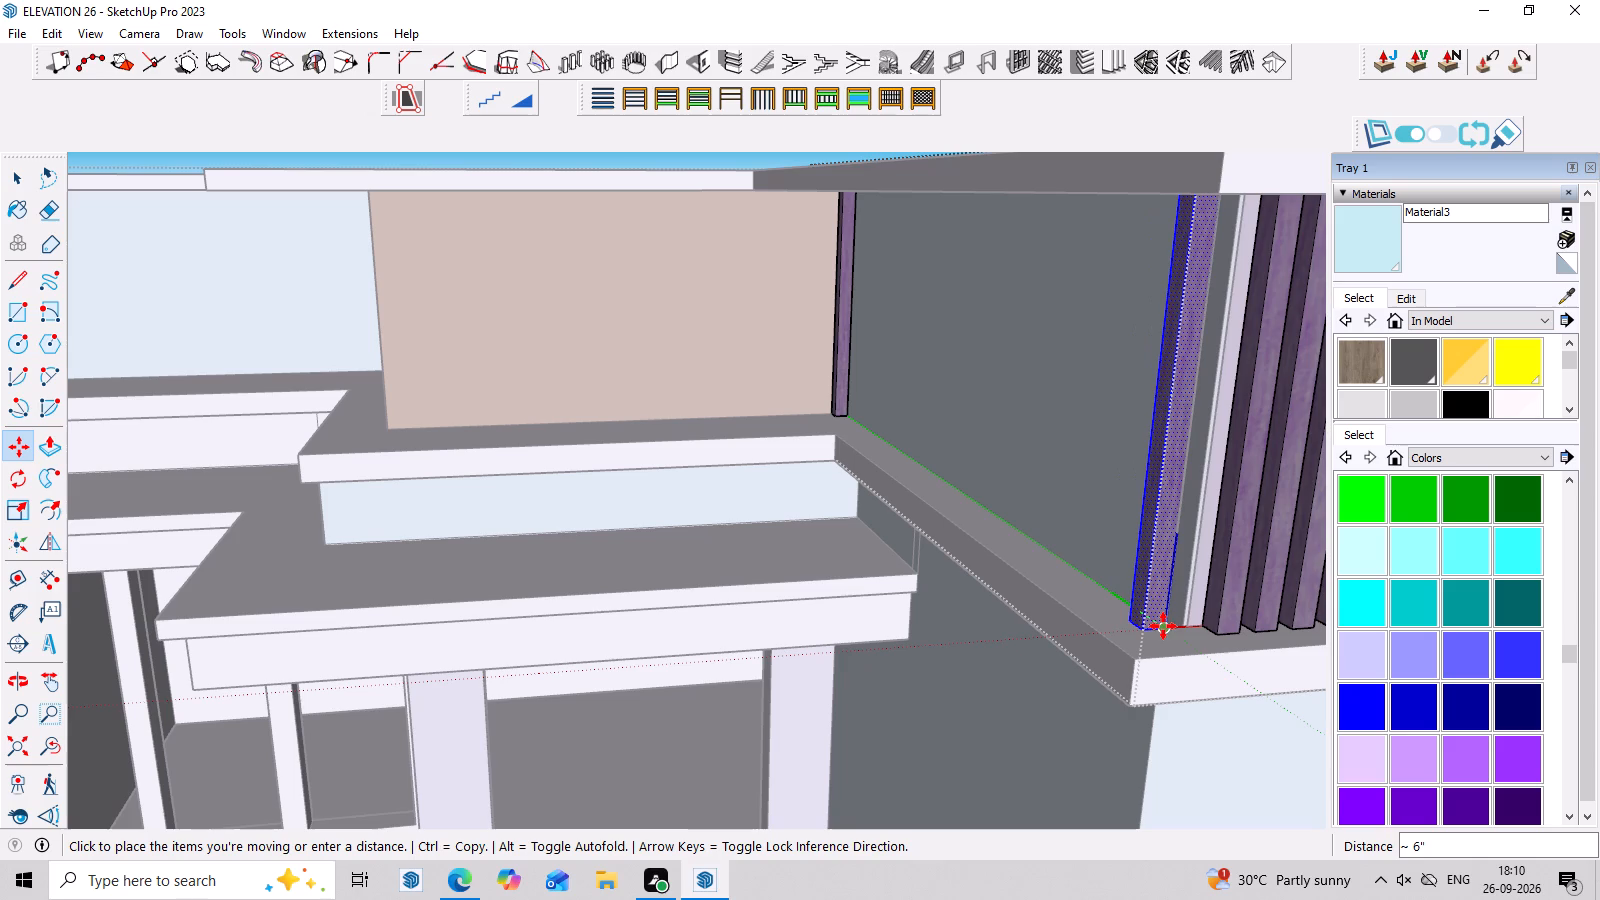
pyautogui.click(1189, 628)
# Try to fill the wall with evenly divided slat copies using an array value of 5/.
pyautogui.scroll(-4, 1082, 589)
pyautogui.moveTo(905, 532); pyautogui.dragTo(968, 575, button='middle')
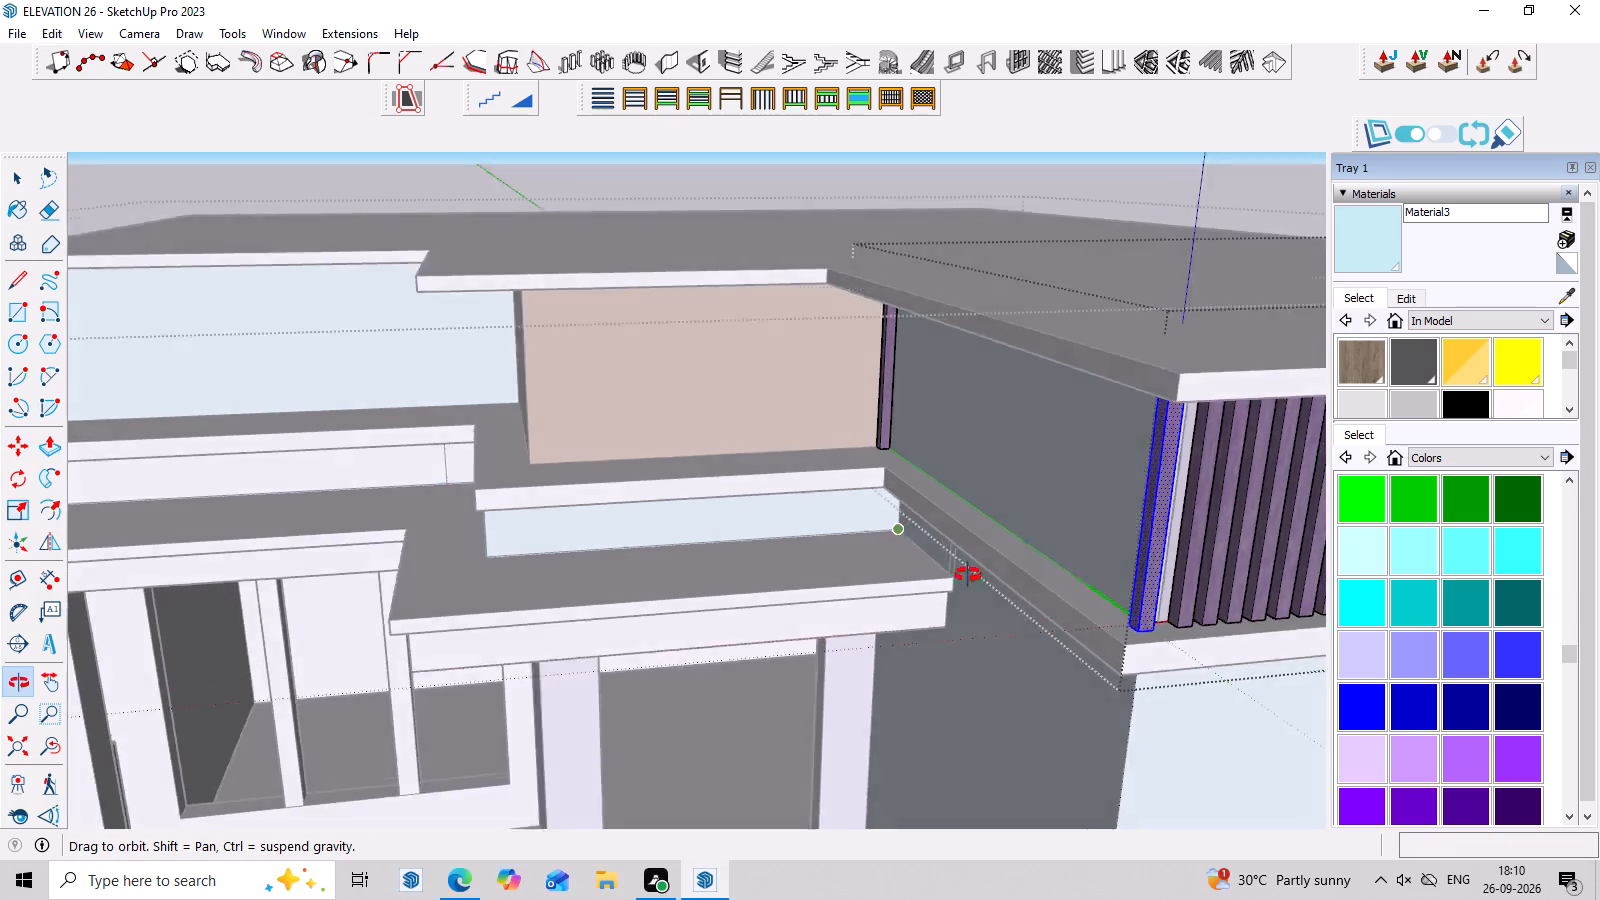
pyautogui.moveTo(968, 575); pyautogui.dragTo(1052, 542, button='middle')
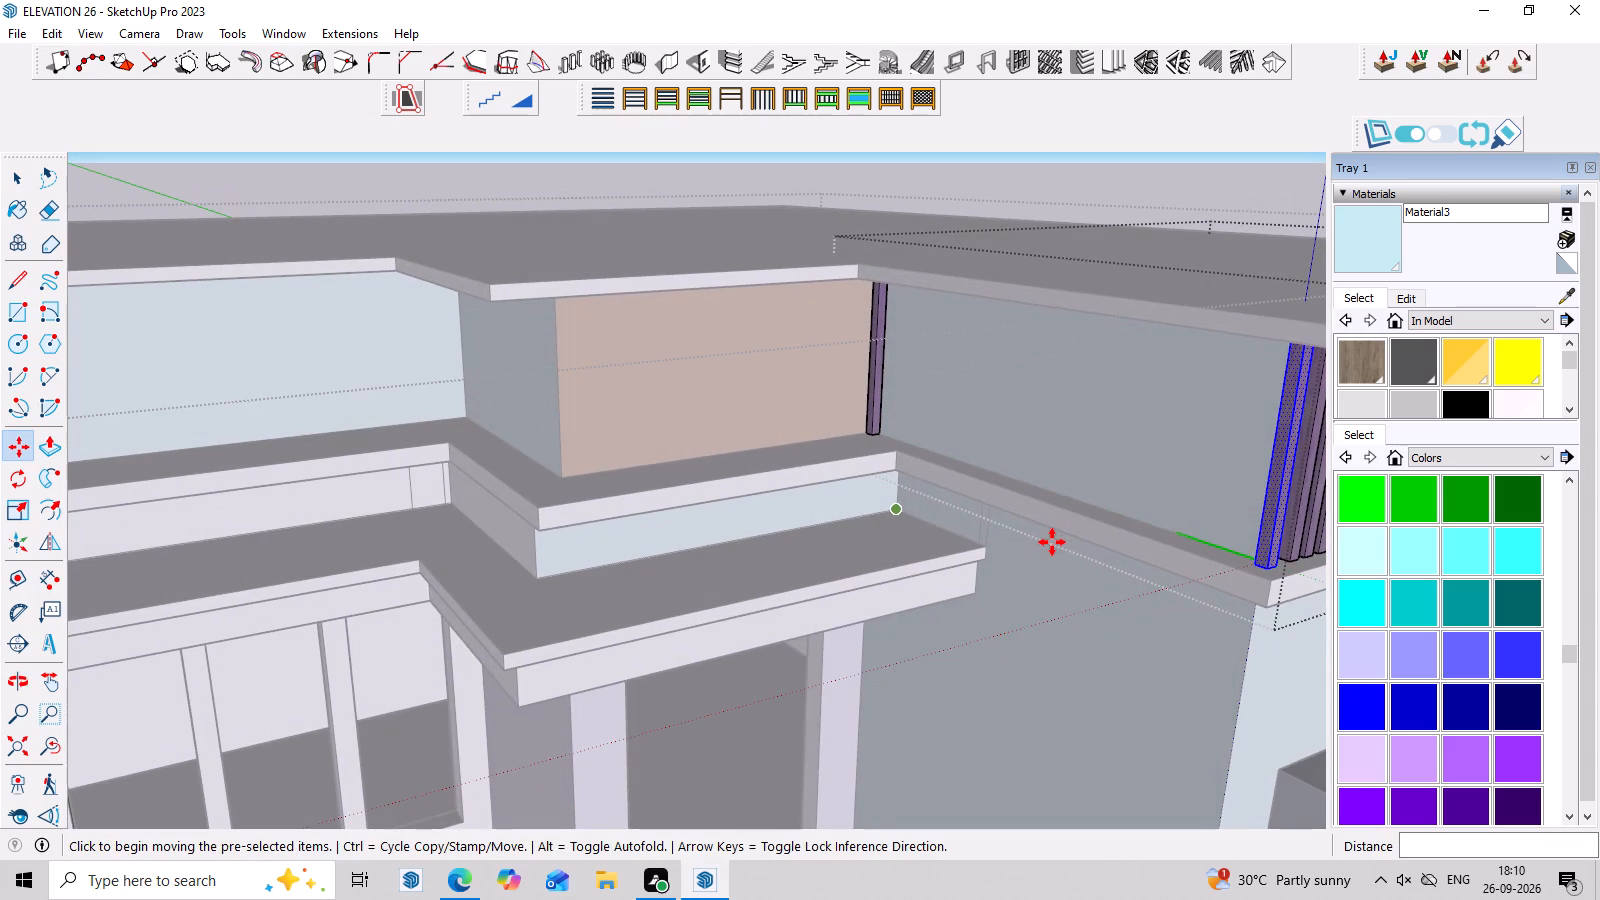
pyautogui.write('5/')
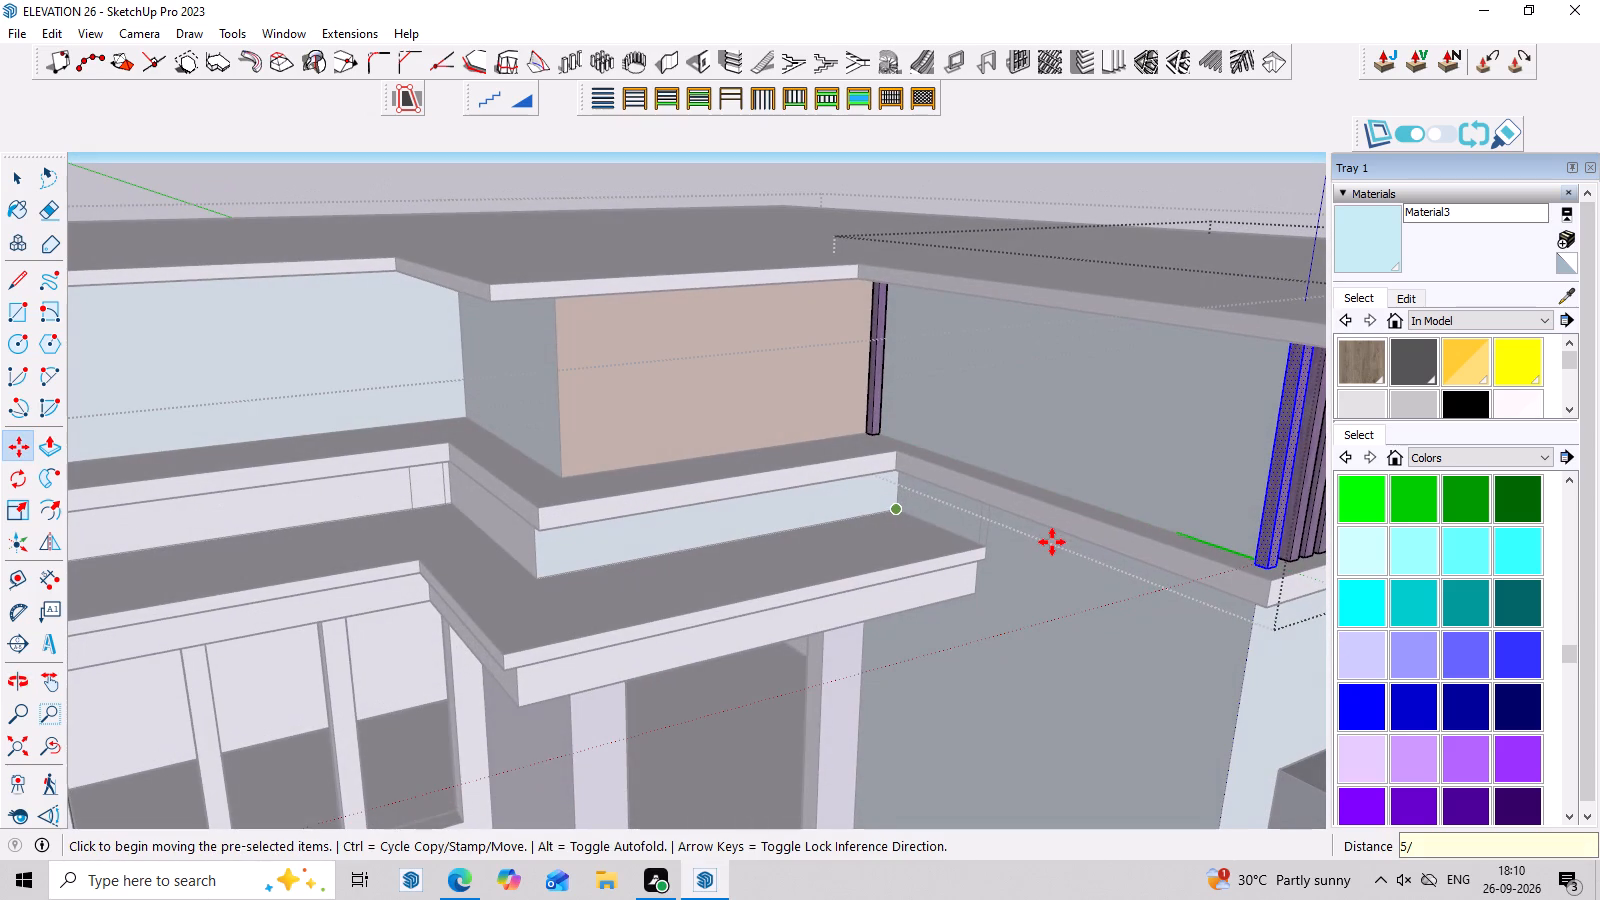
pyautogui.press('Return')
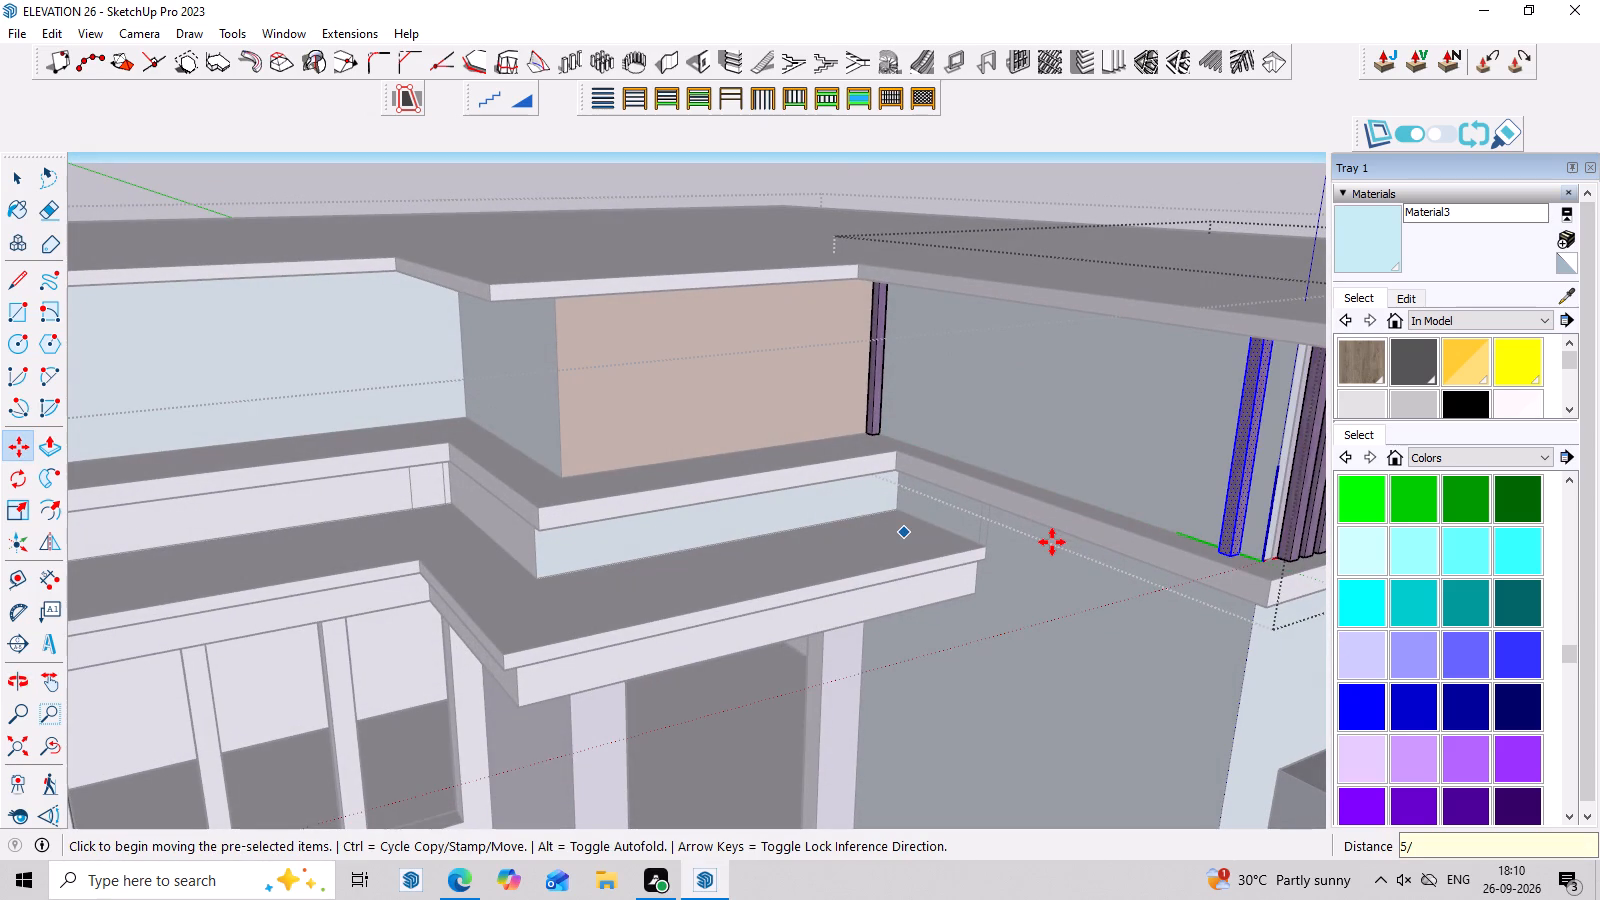
# Move the copied slat about 6" along the light blue wall to its outer end.
pyautogui.scroll(10, 1265, 550)
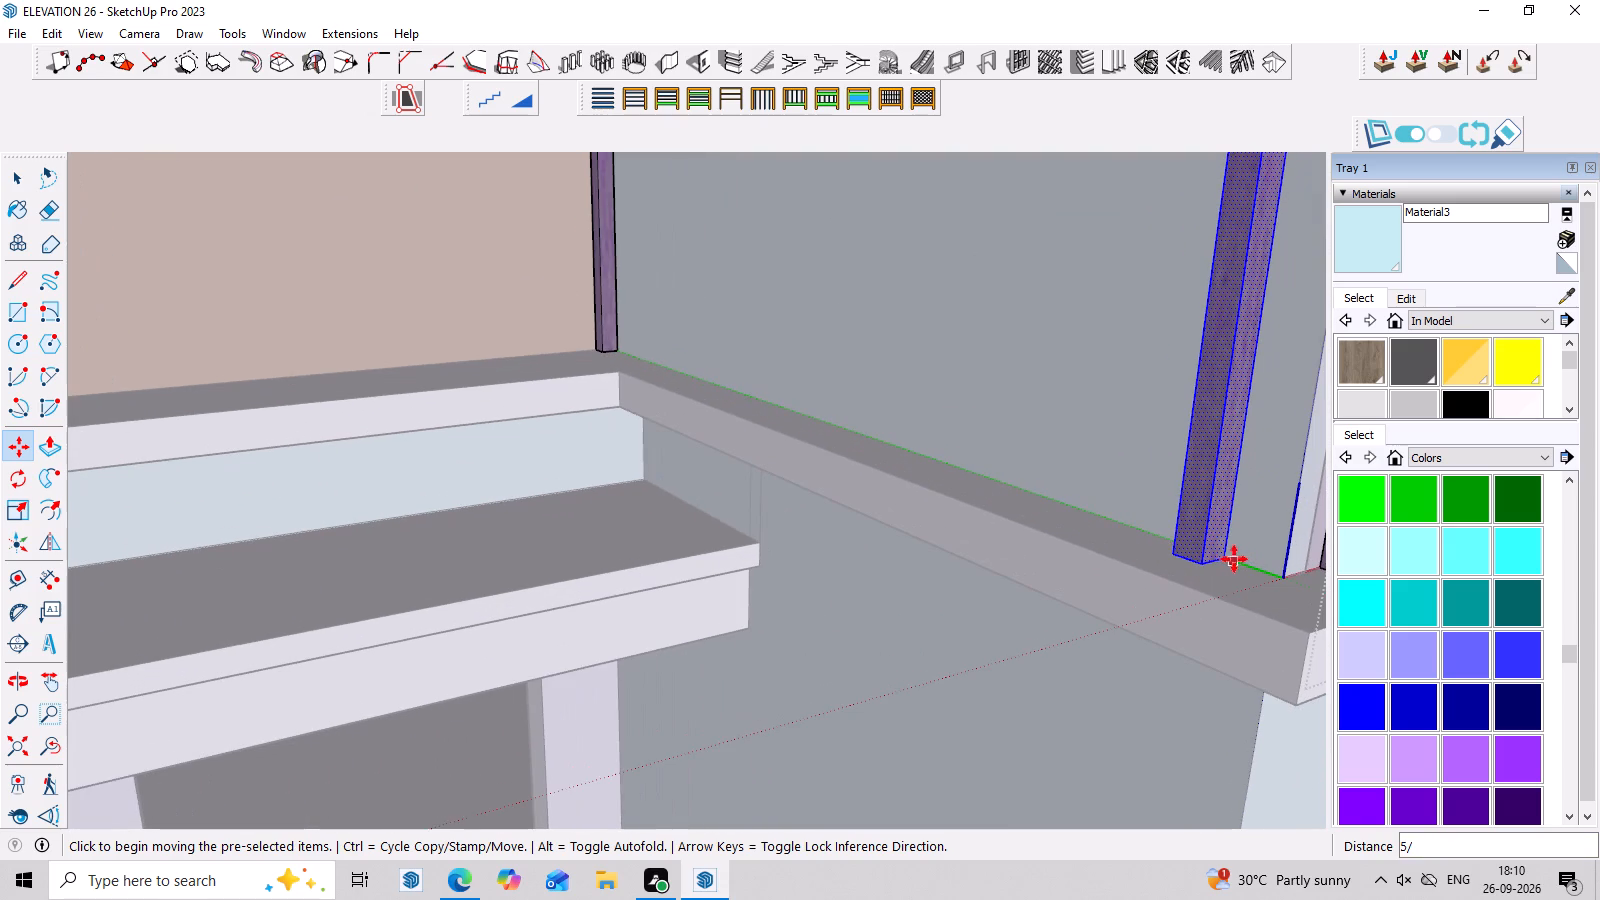
pyautogui.click(1225, 558)
pyautogui.click(1275, 581)
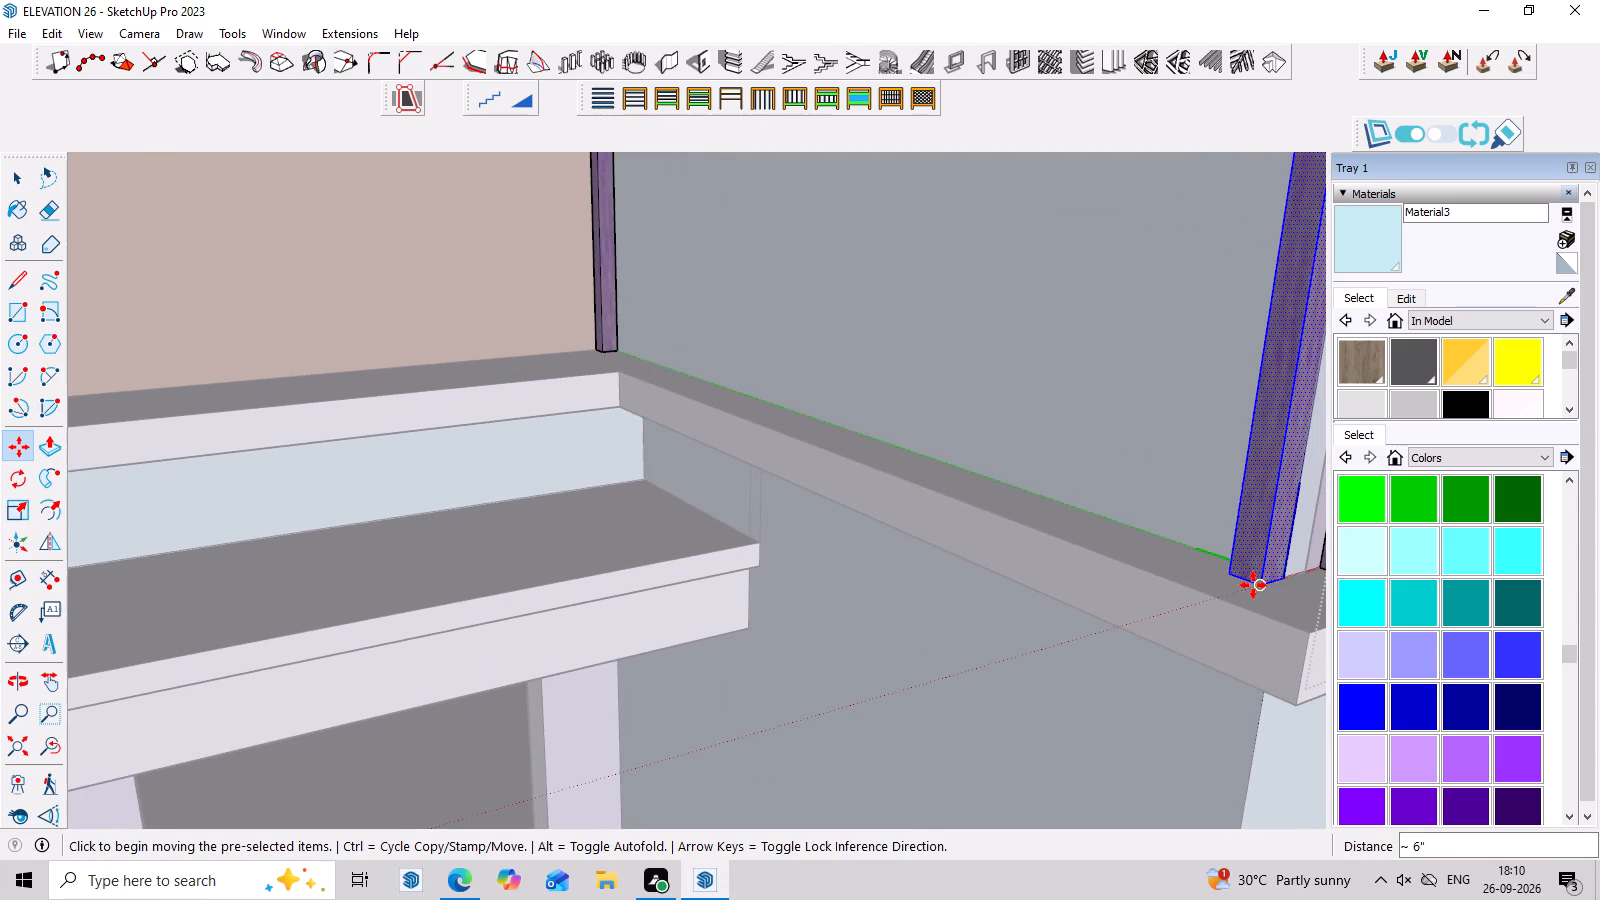
# Copy the outer-end slat three times in succession towards the wood panel, starting with about 5" spacing.
pyautogui.scroll(2, 1233, 527)
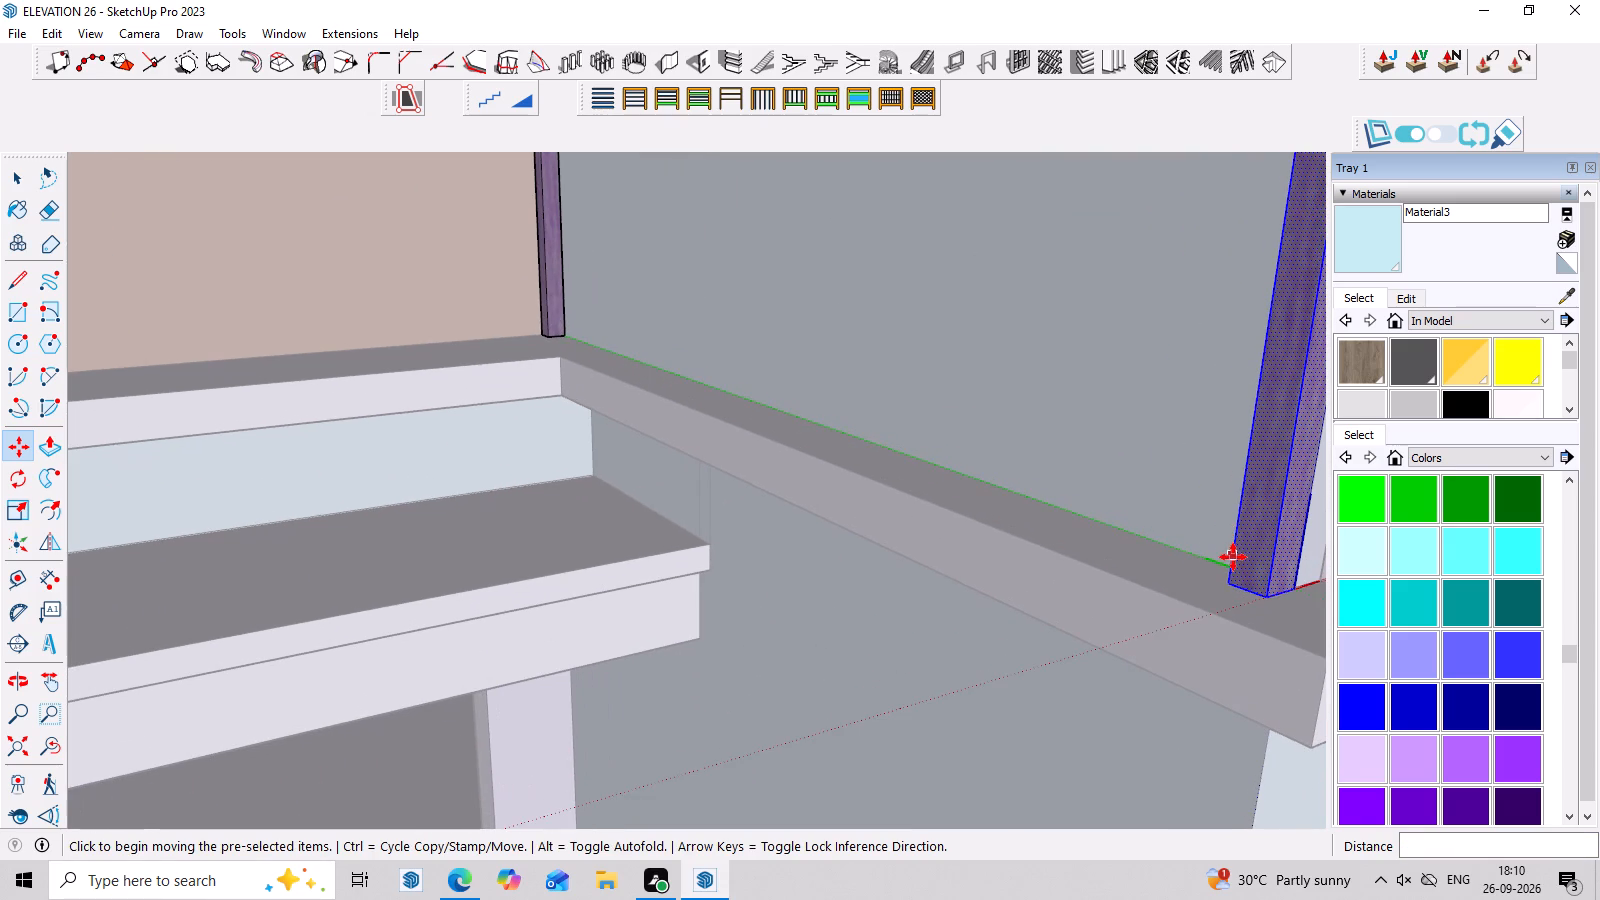
pyautogui.moveTo(1232, 558); pyautogui.dragTo(1287, 595, button='middle')
pyautogui.scroll(2, 1238, 500)
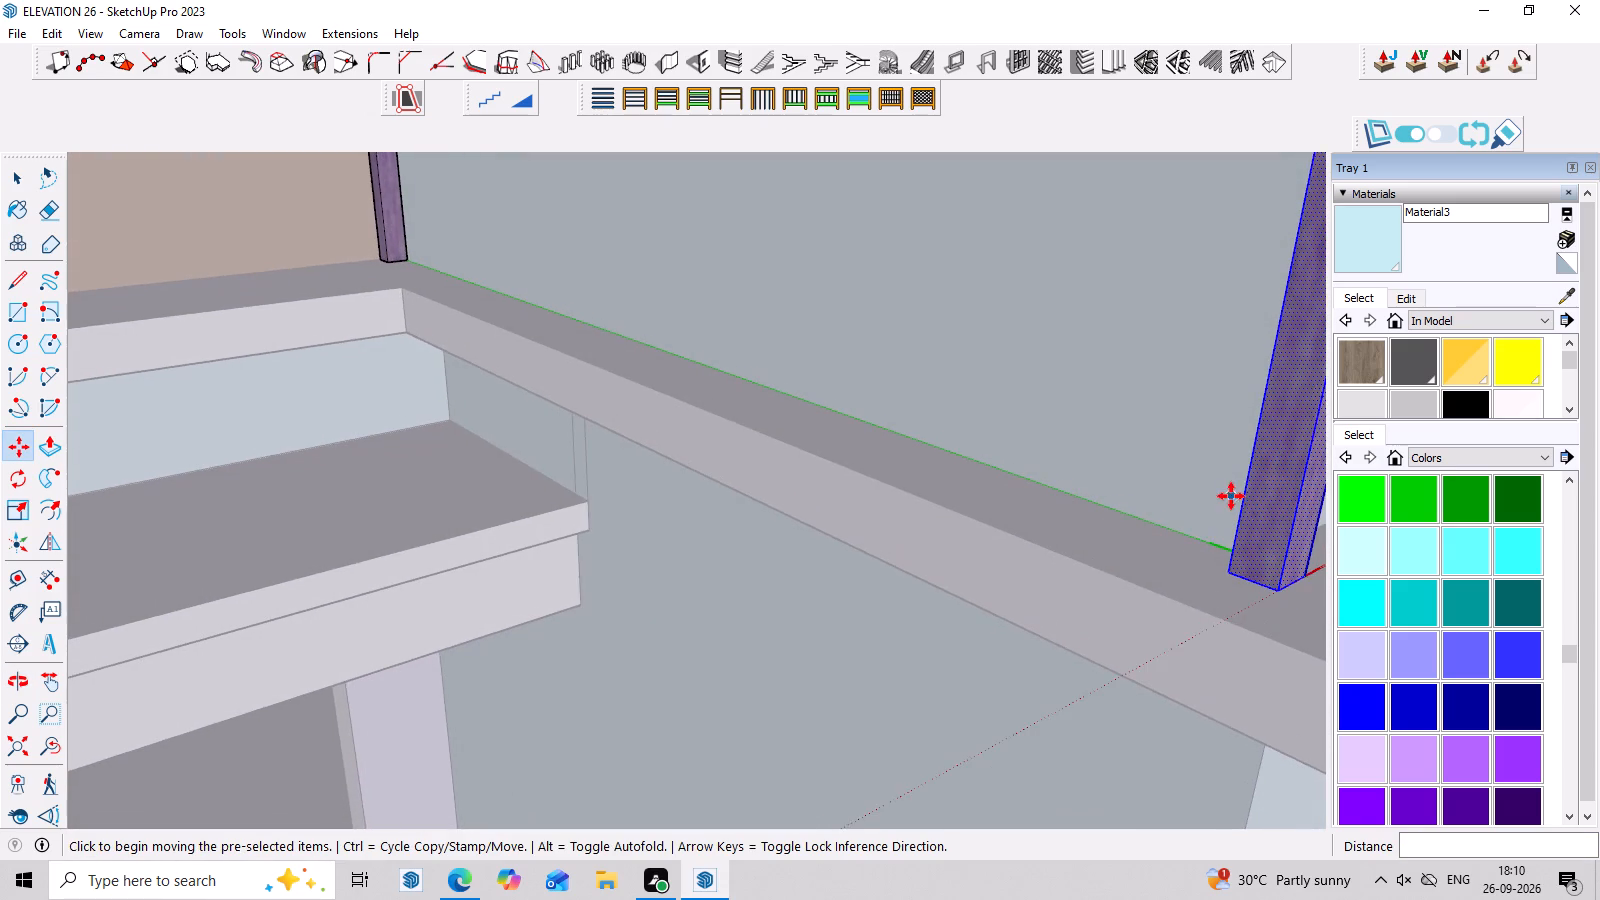
pyautogui.moveTo(1230, 508); pyautogui.dragTo(1411, 490, button='middle')
pyautogui.scroll(3, 1341, 485)
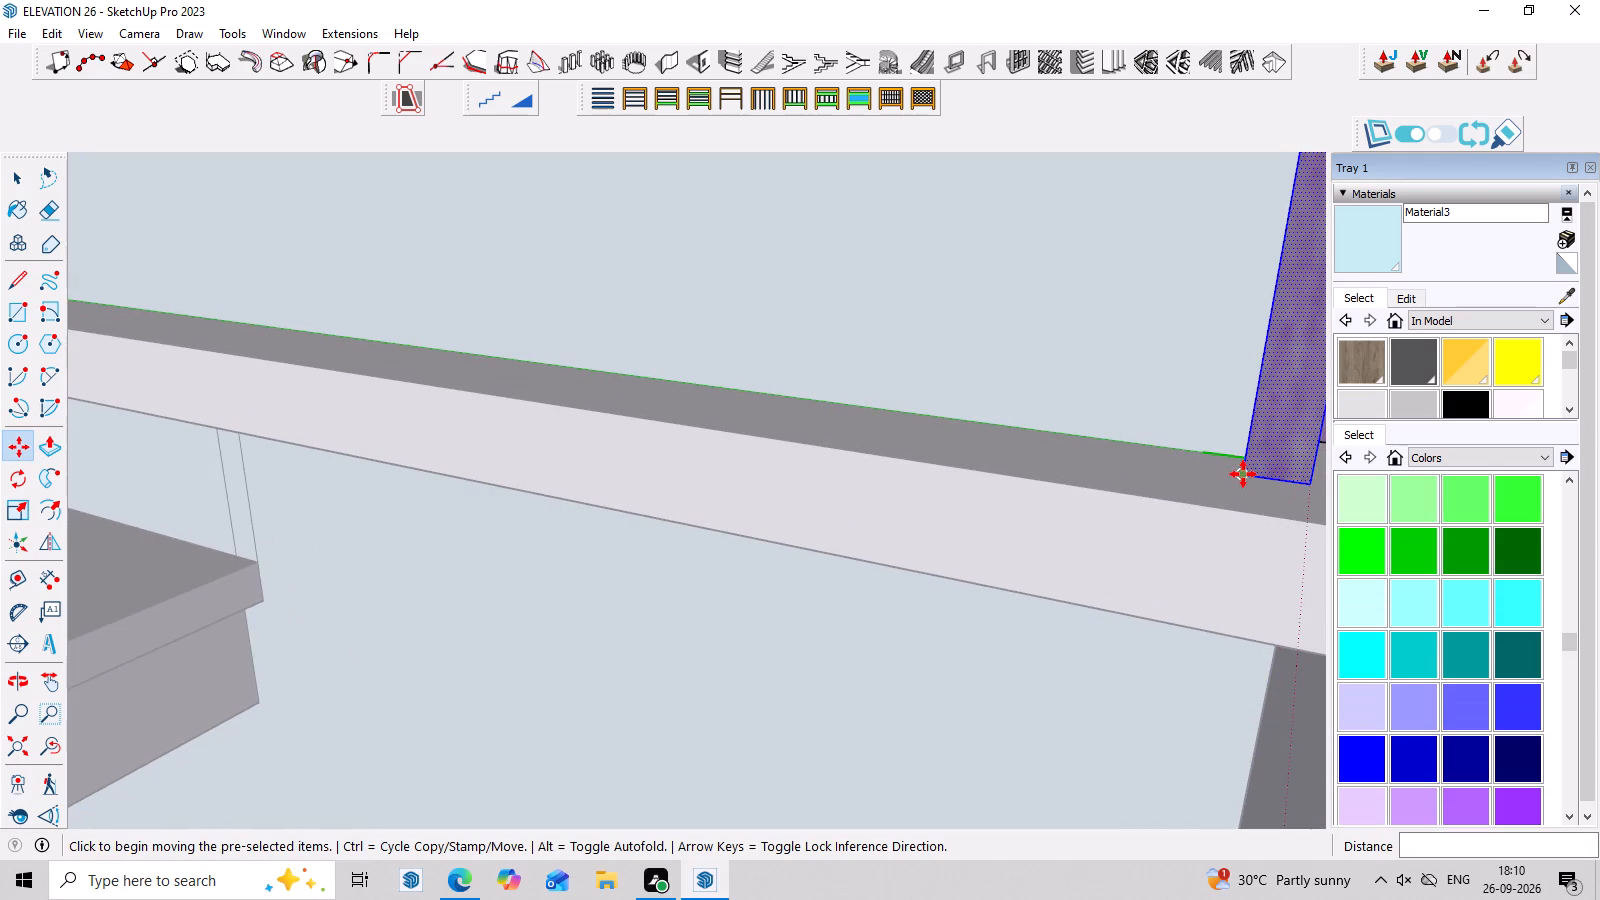
pyautogui.click(1243, 474)
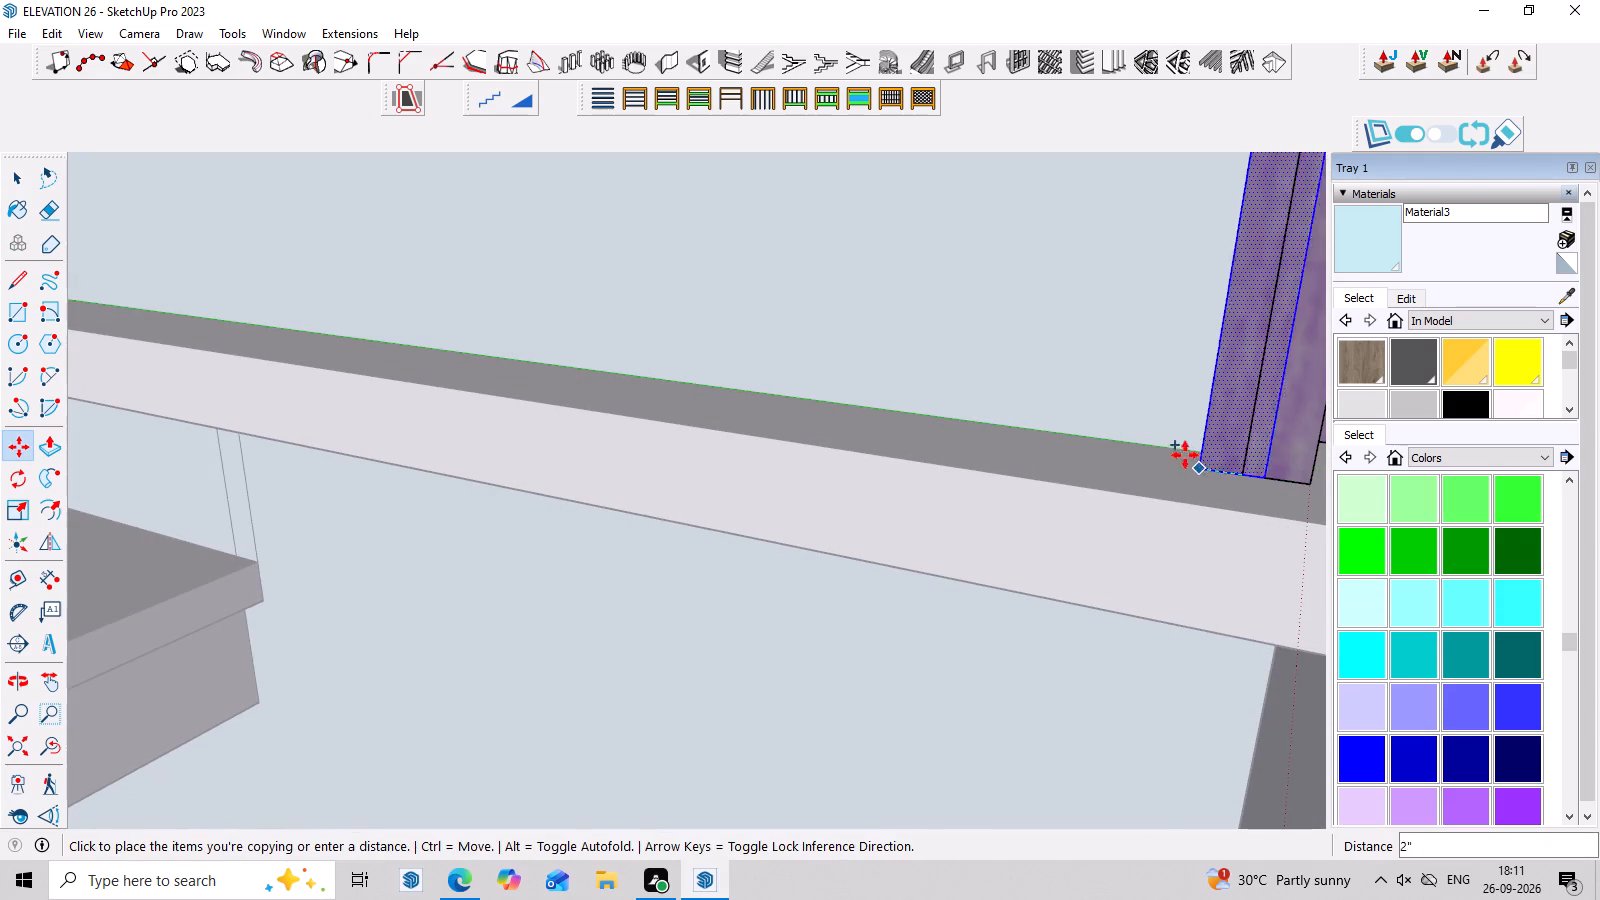
pyautogui.click(1136, 470)
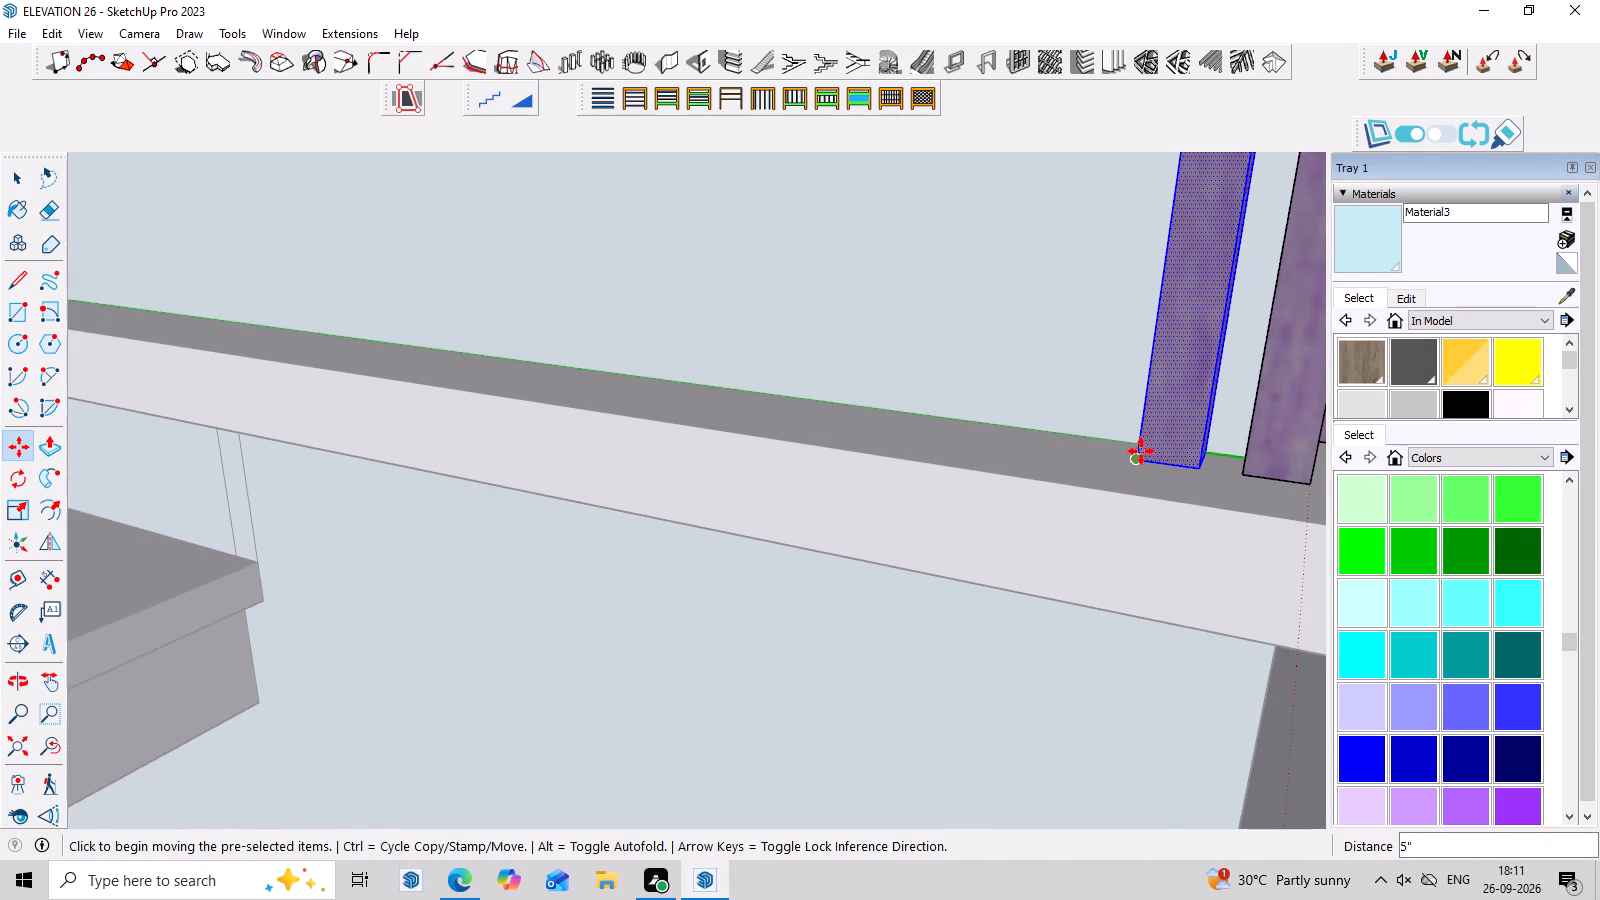
pyautogui.click(1138, 459)
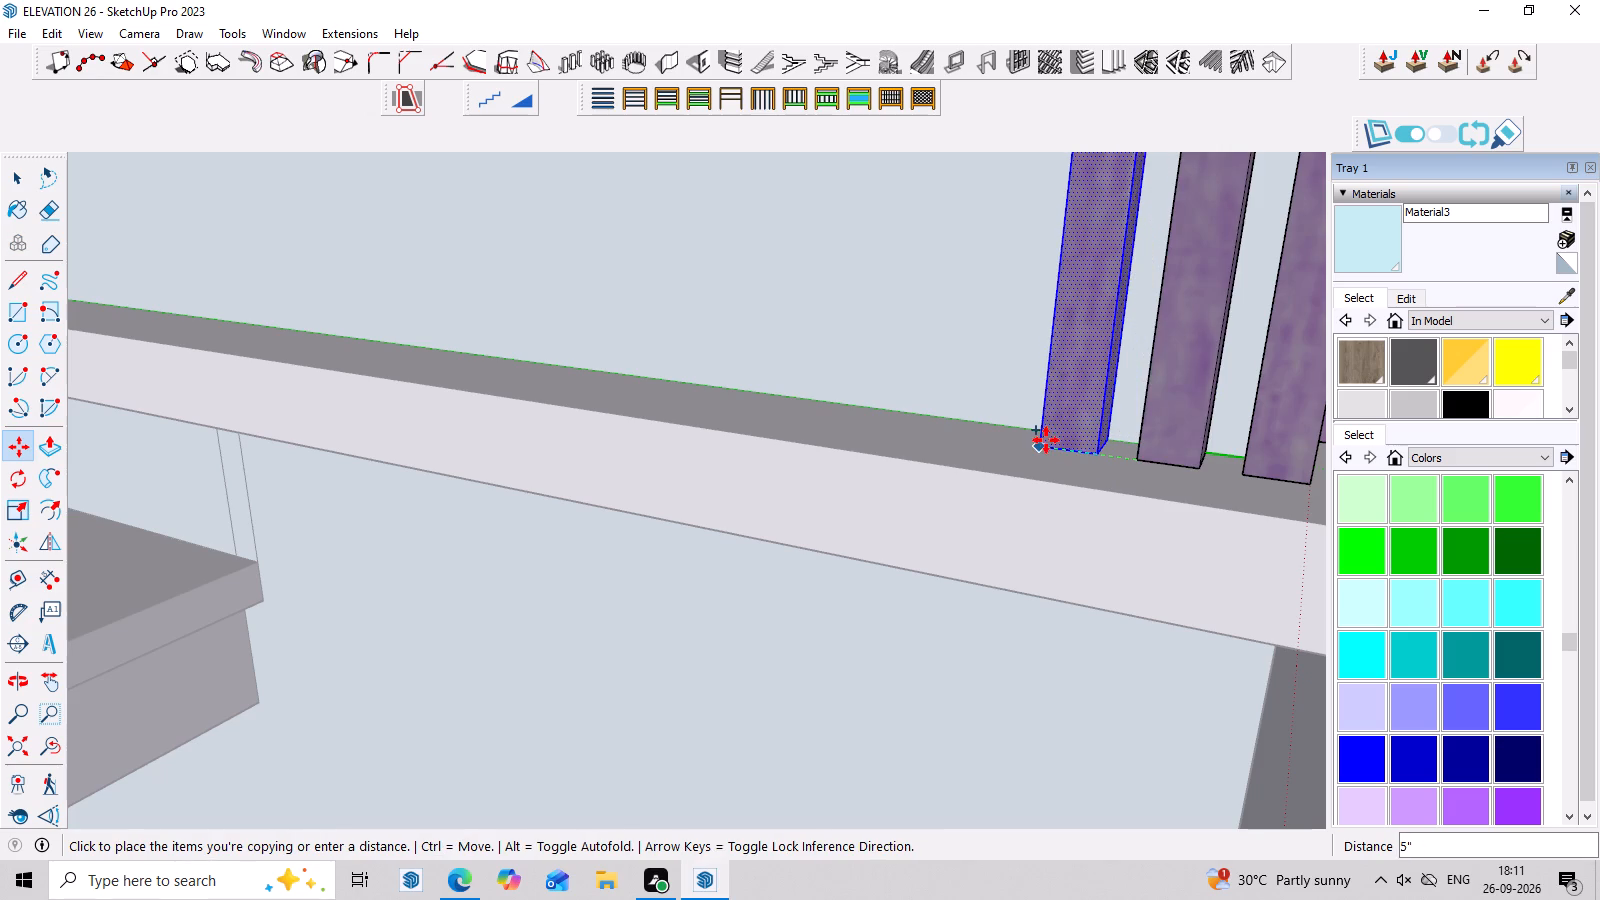
pyautogui.click(1031, 437)
pyautogui.click(1023, 439)
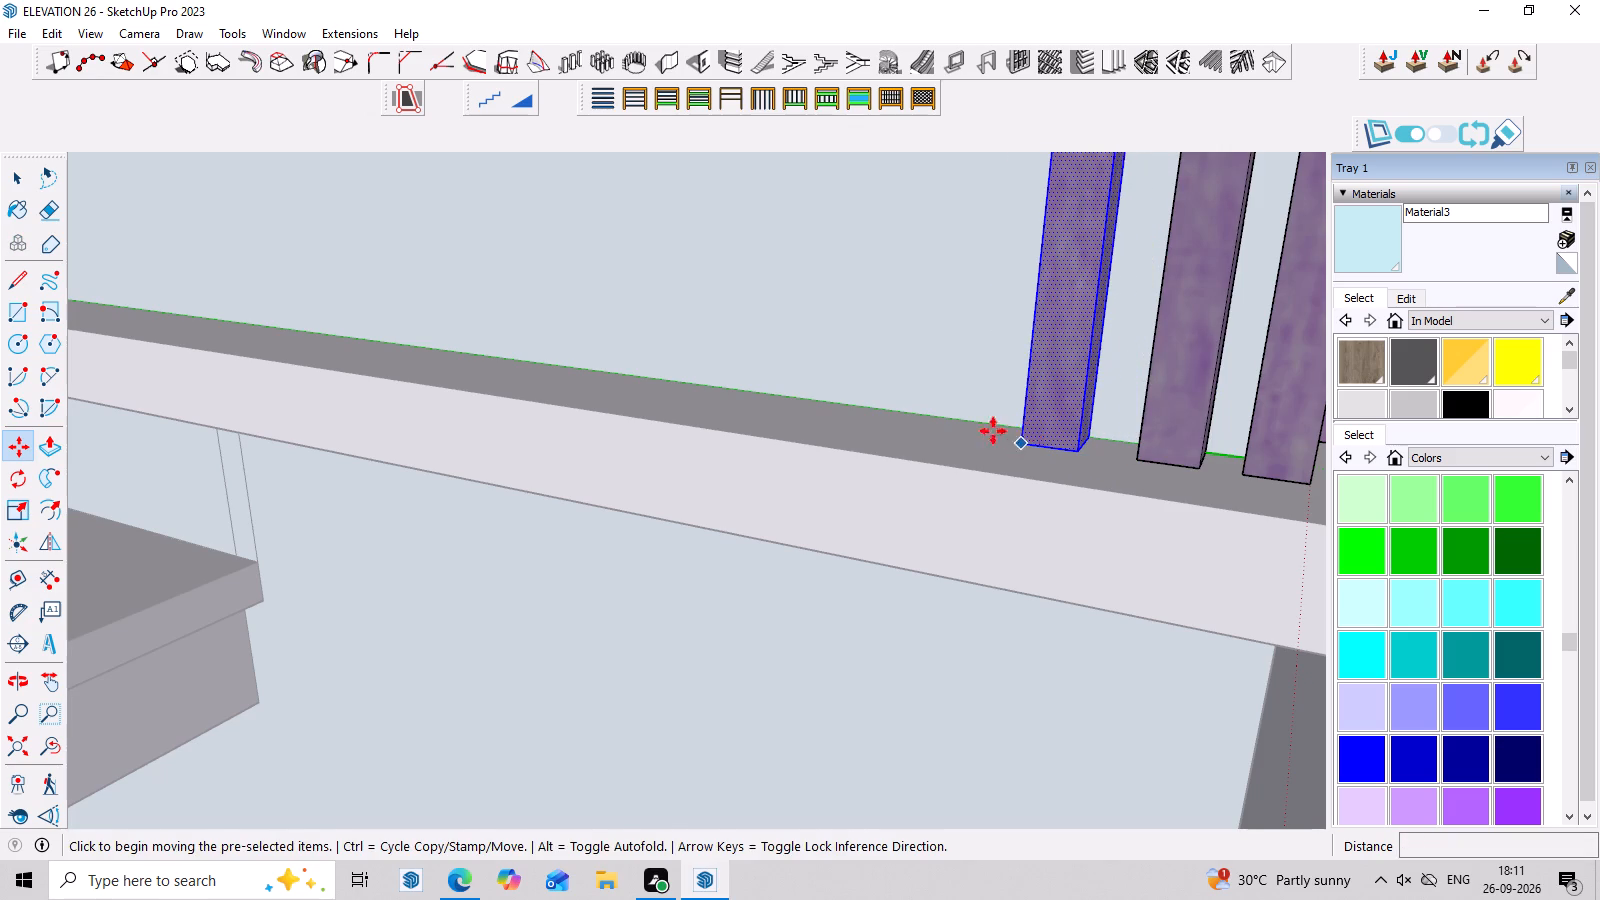
pyautogui.click(931, 430)
# Add three more slat copies along the light blue wall towards the wood panel, about 6" apart.
pyautogui.scroll(-3, 929, 430)
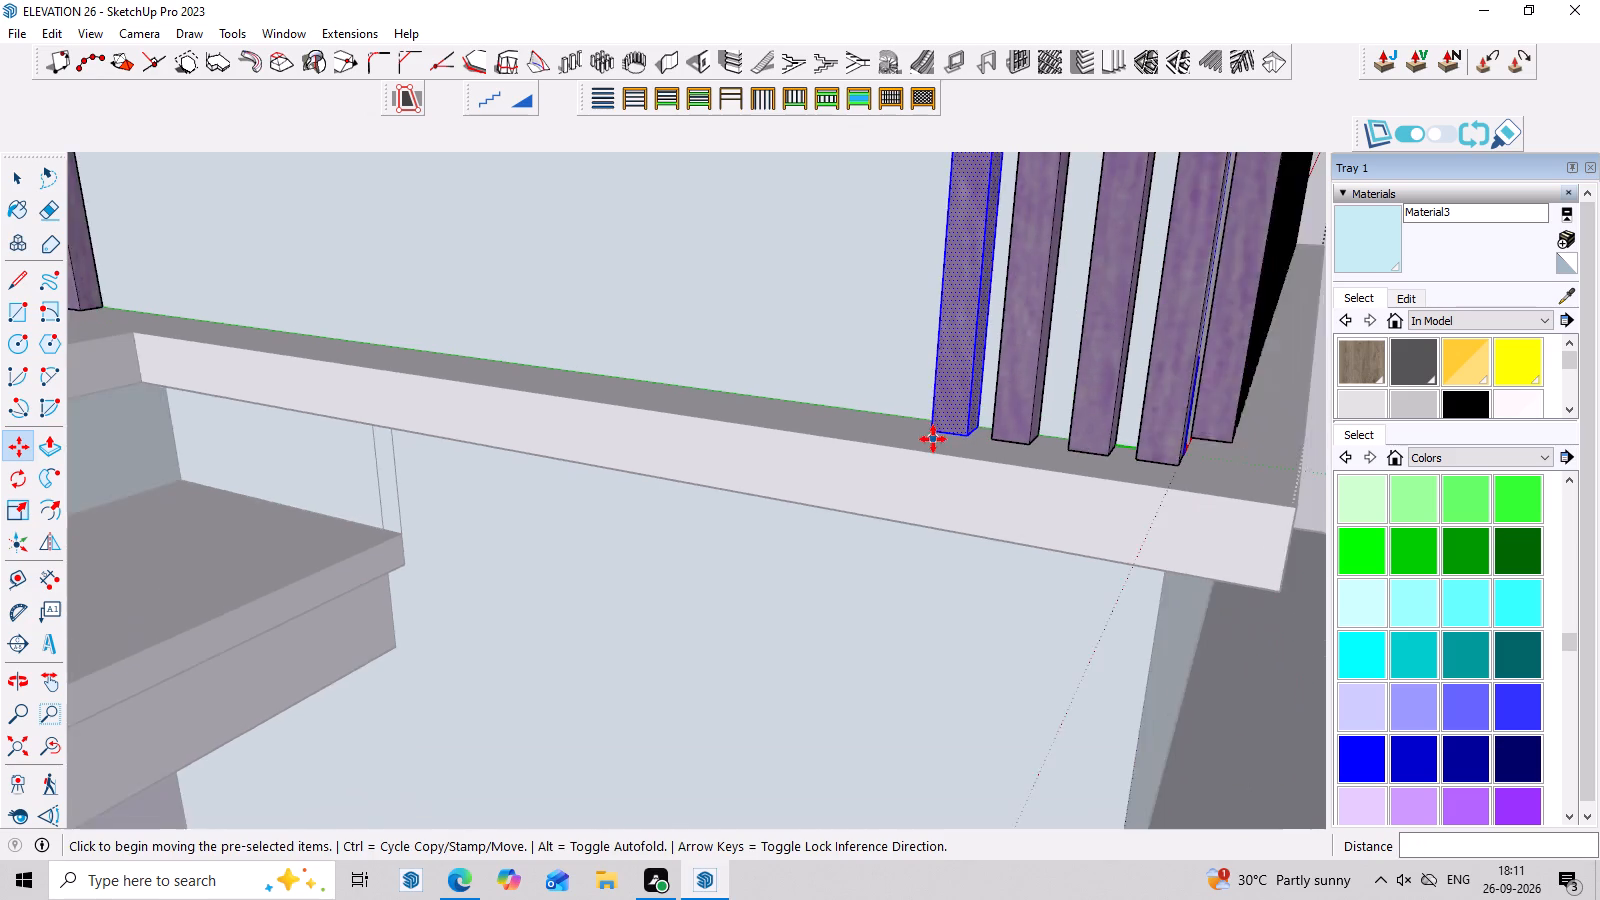
pyautogui.scroll(-11, 933, 439)
pyautogui.moveTo(1156, 625); pyautogui.dragTo(1279, 532, button='middle')
pyautogui.scroll(6, 996, 399)
pyautogui.click(929, 466)
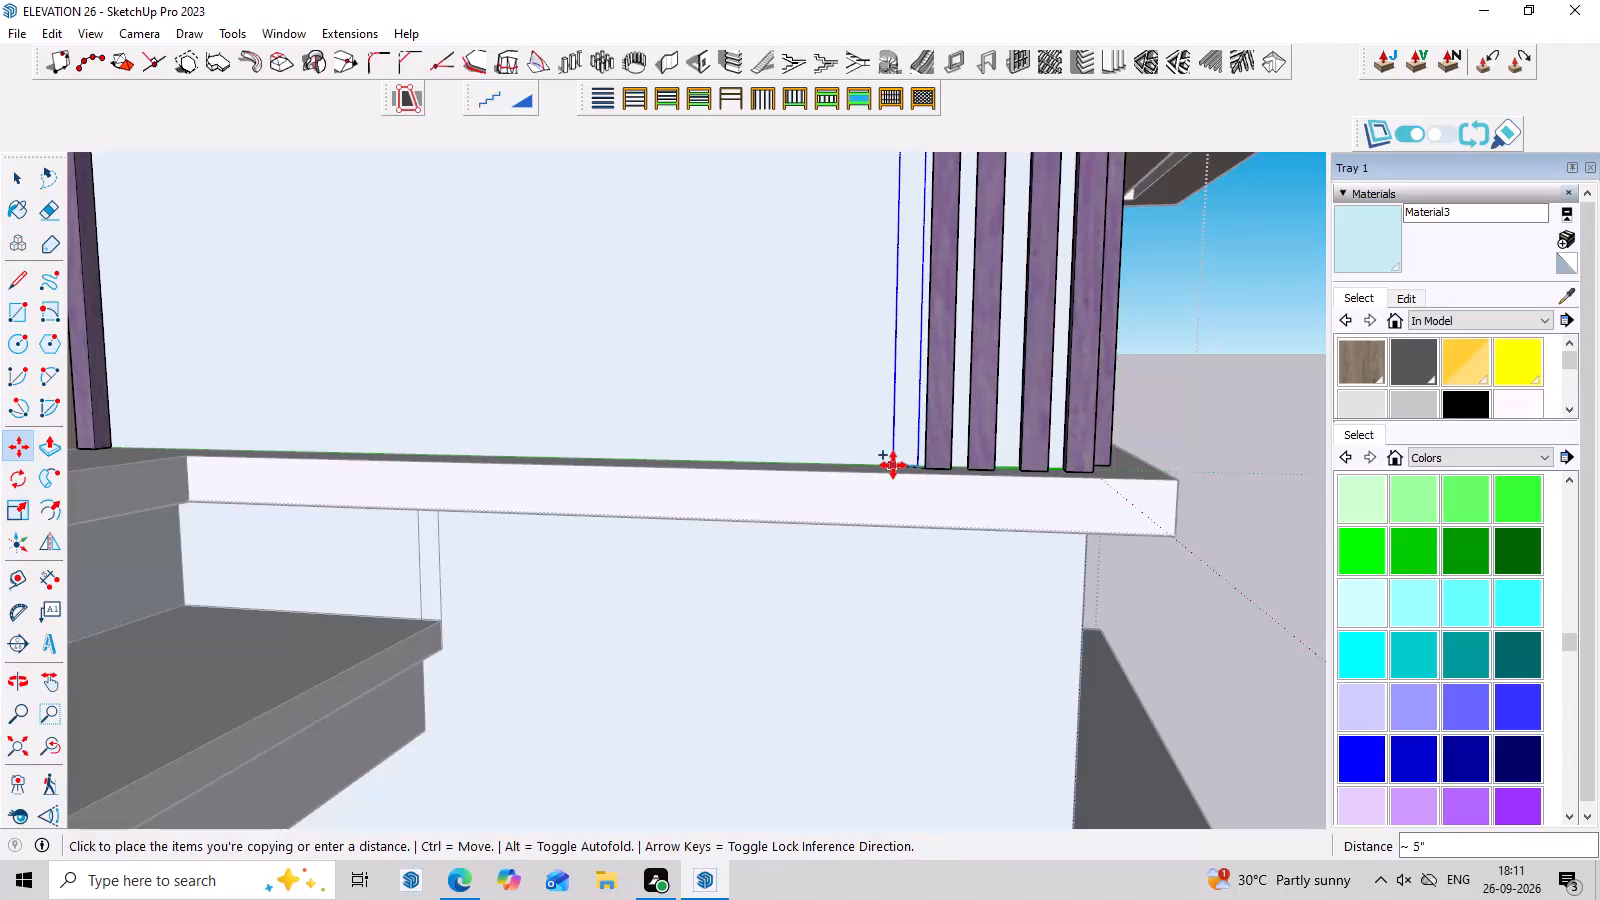
pyautogui.click(881, 471)
pyautogui.keyDown('ctrl'); pyautogui.click(880, 467); pyautogui.keyUp('ctrl')
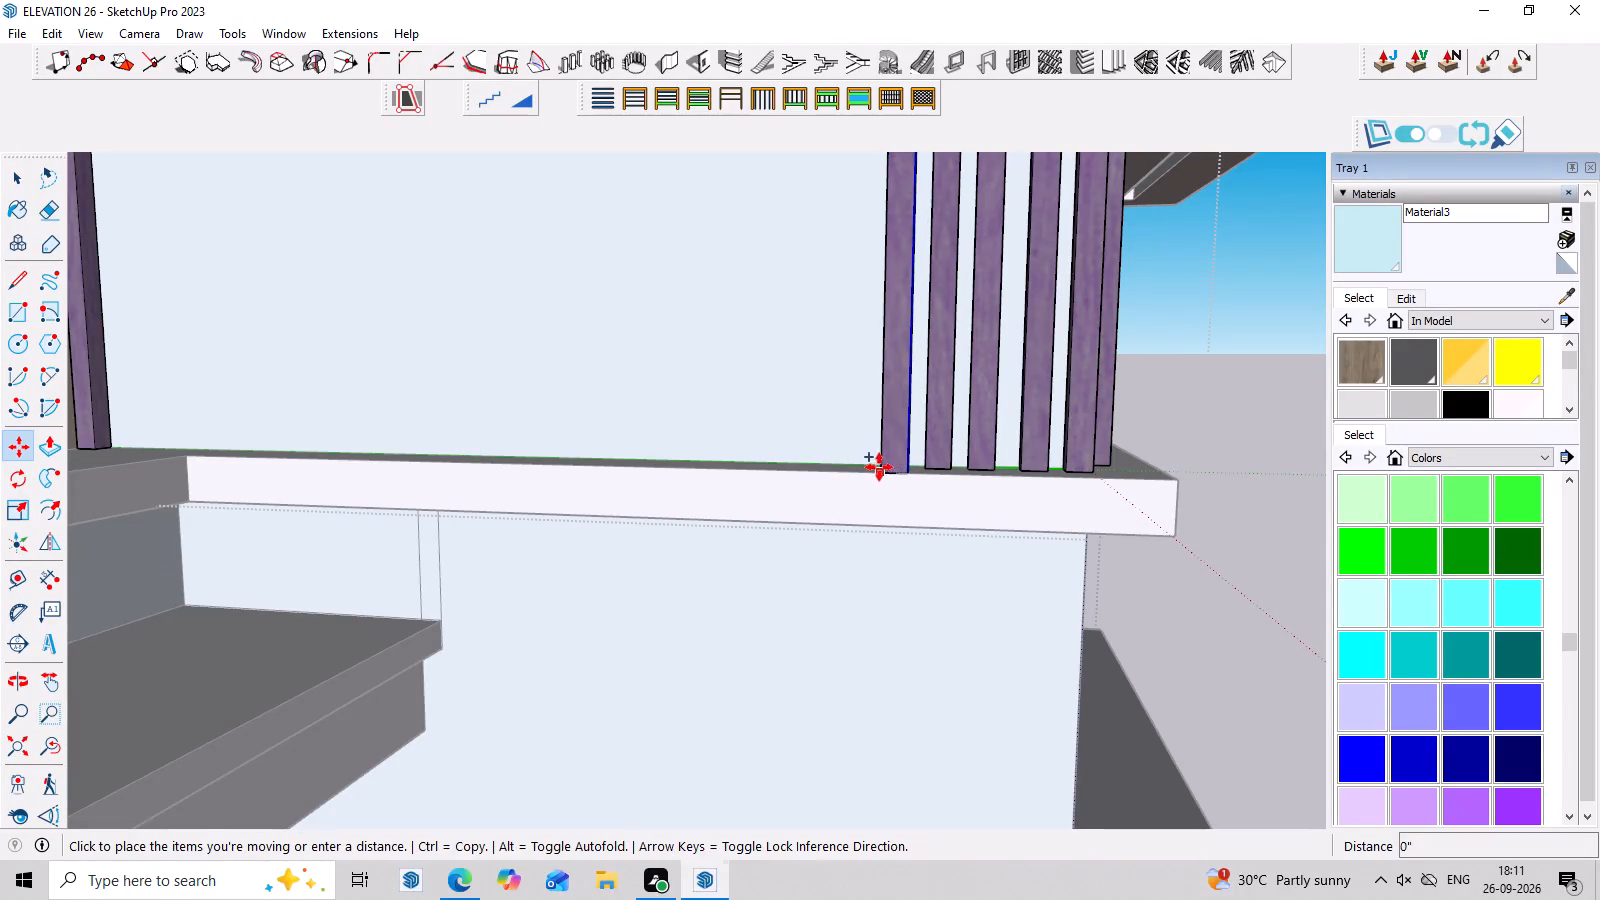
pyautogui.click(830, 468)
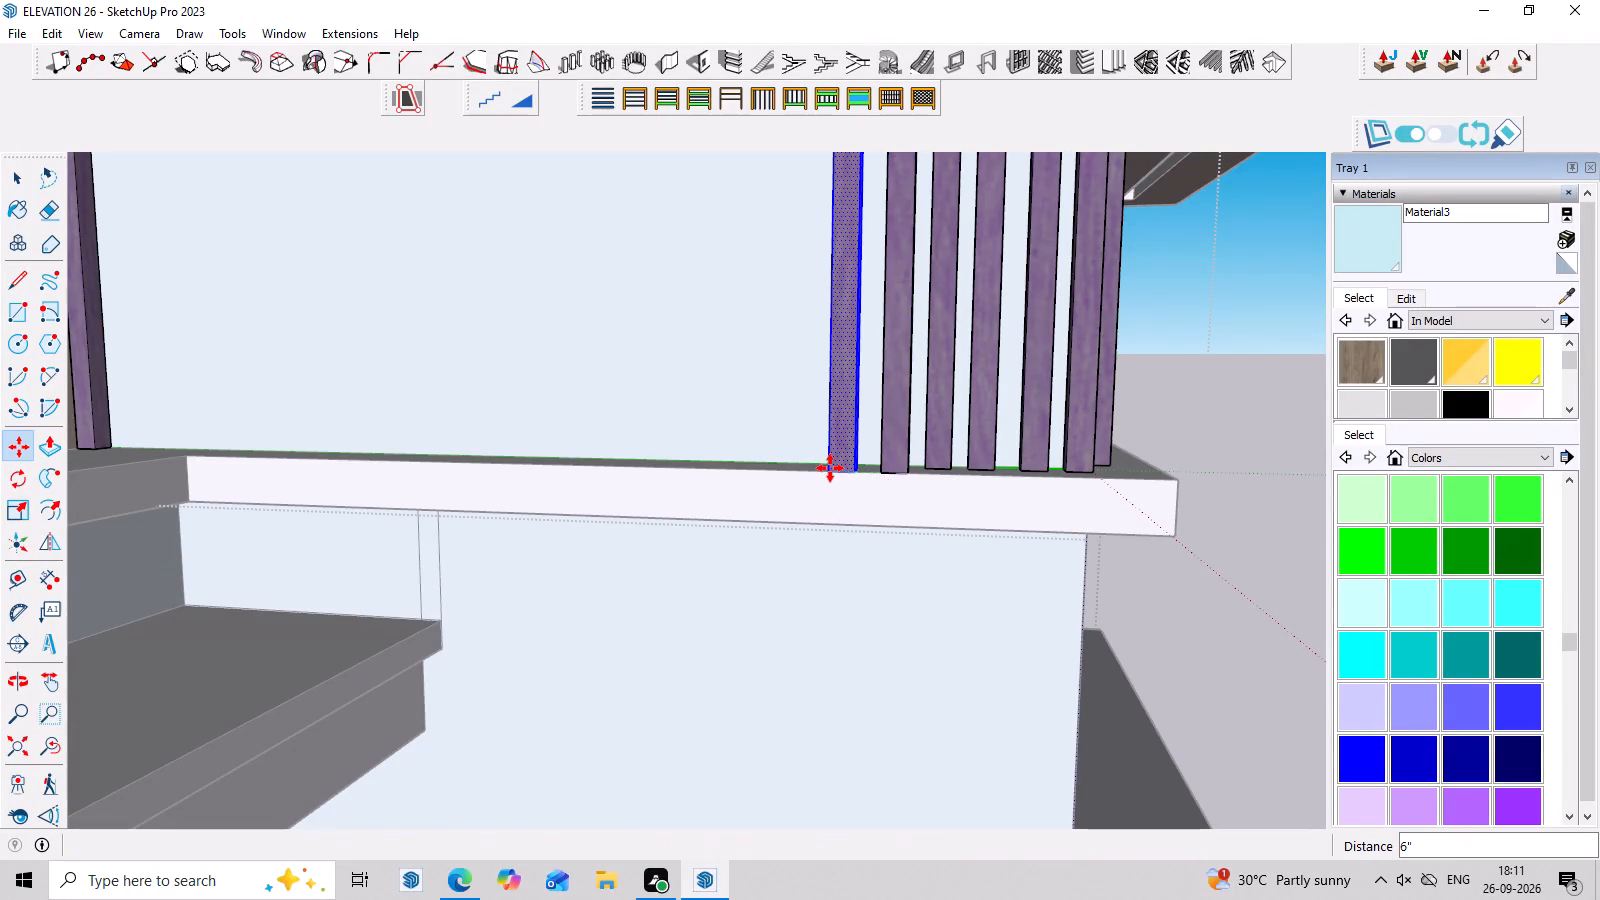
pyautogui.click(830, 468)
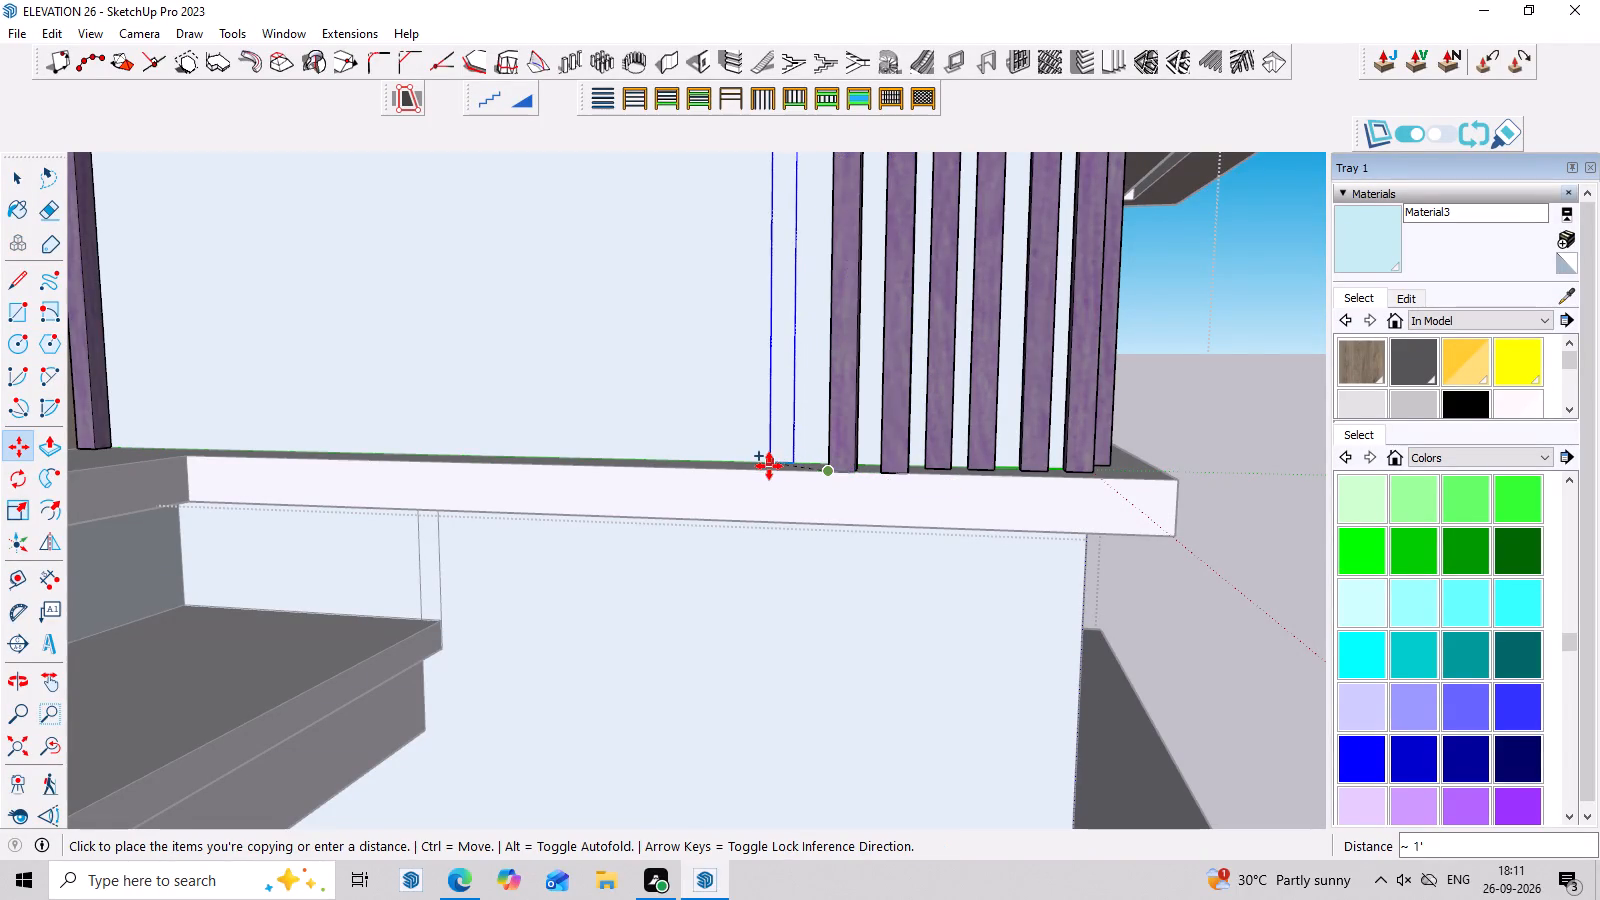
pyautogui.click(769, 466)
# Copy the six slats at the outer end about 2' 10" along the light blue wall towards the wood panel.
pyautogui.scroll(2, 1085, 456)
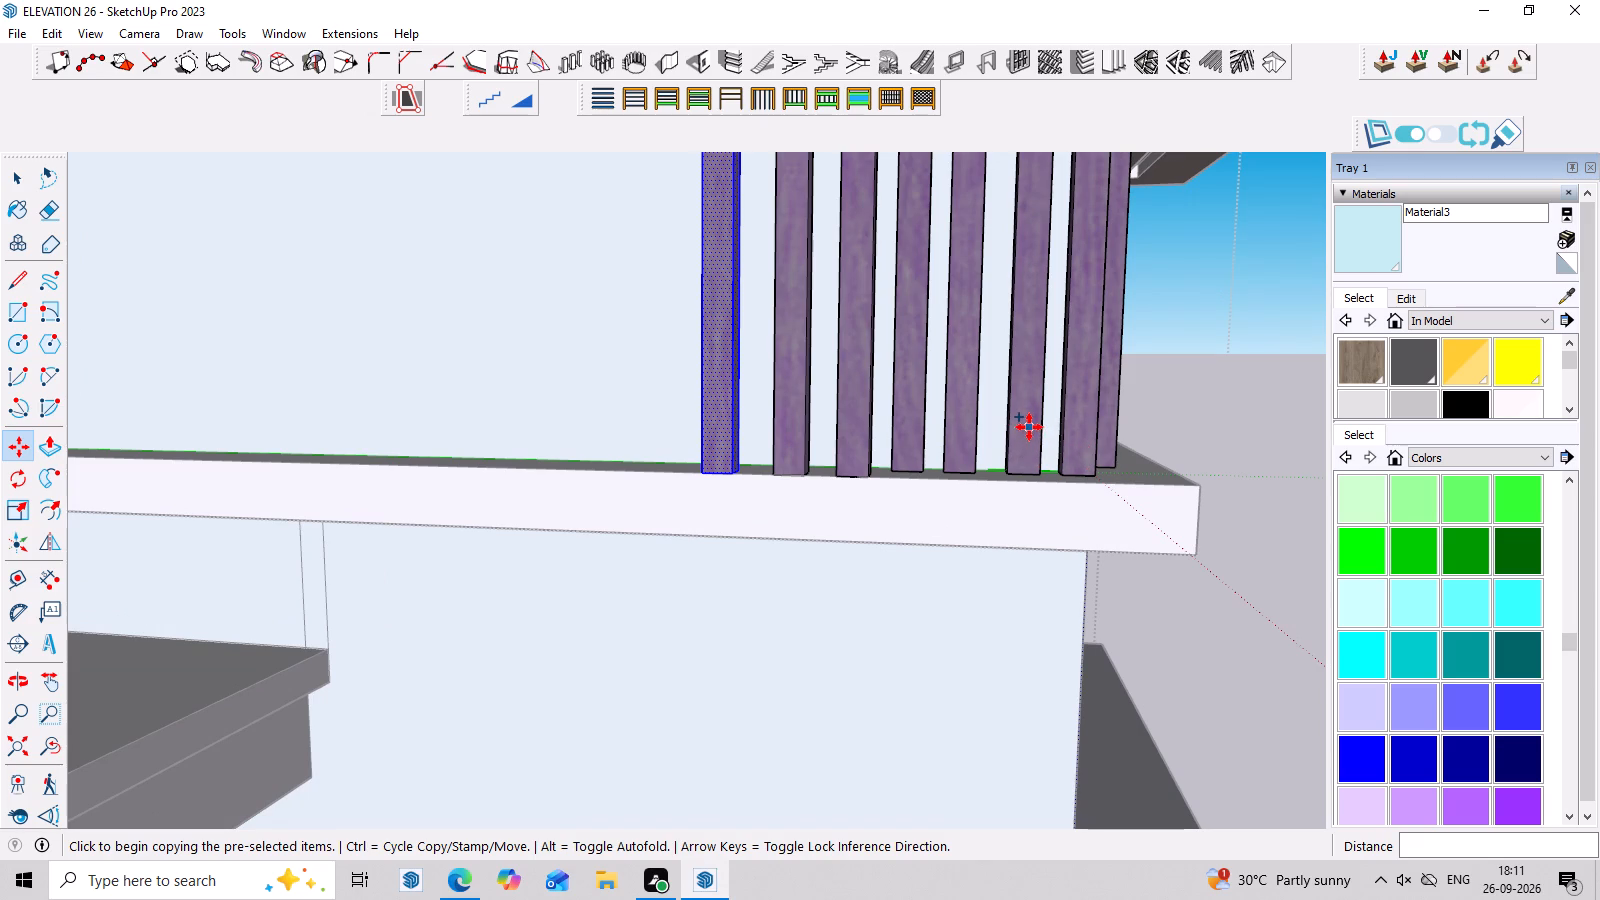
pyautogui.press('space')
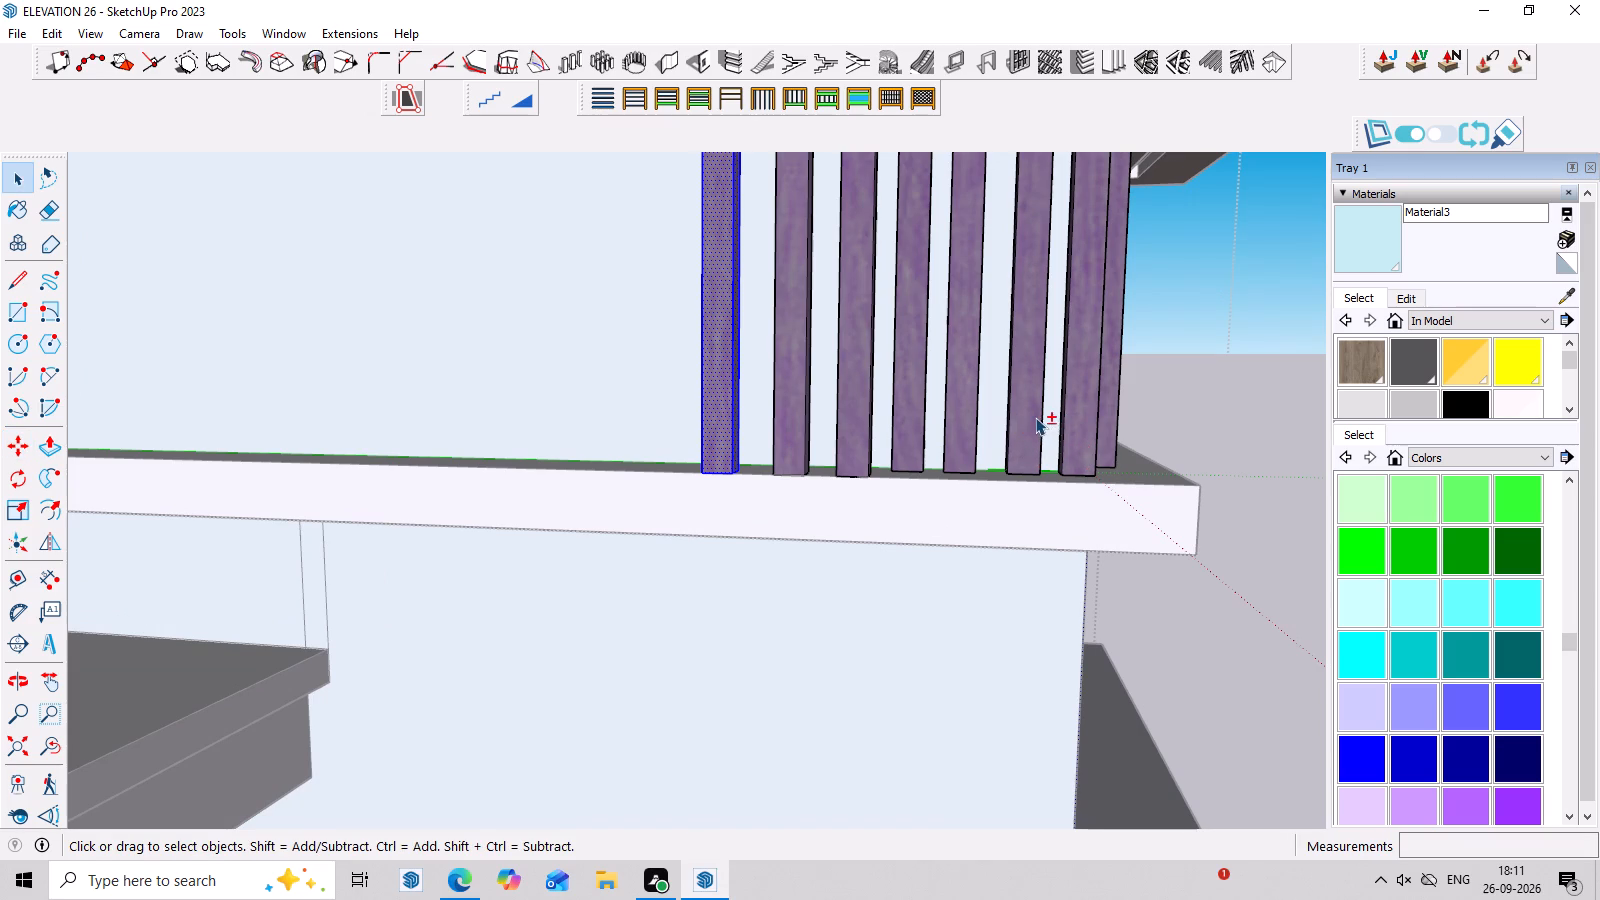
pyautogui.keyDown('shift'); pyautogui.click(1035, 417); pyautogui.keyUp('shift')
pyautogui.keyDown('shift'); pyautogui.doubleClick(1025, 404); pyautogui.keyUp('shift')
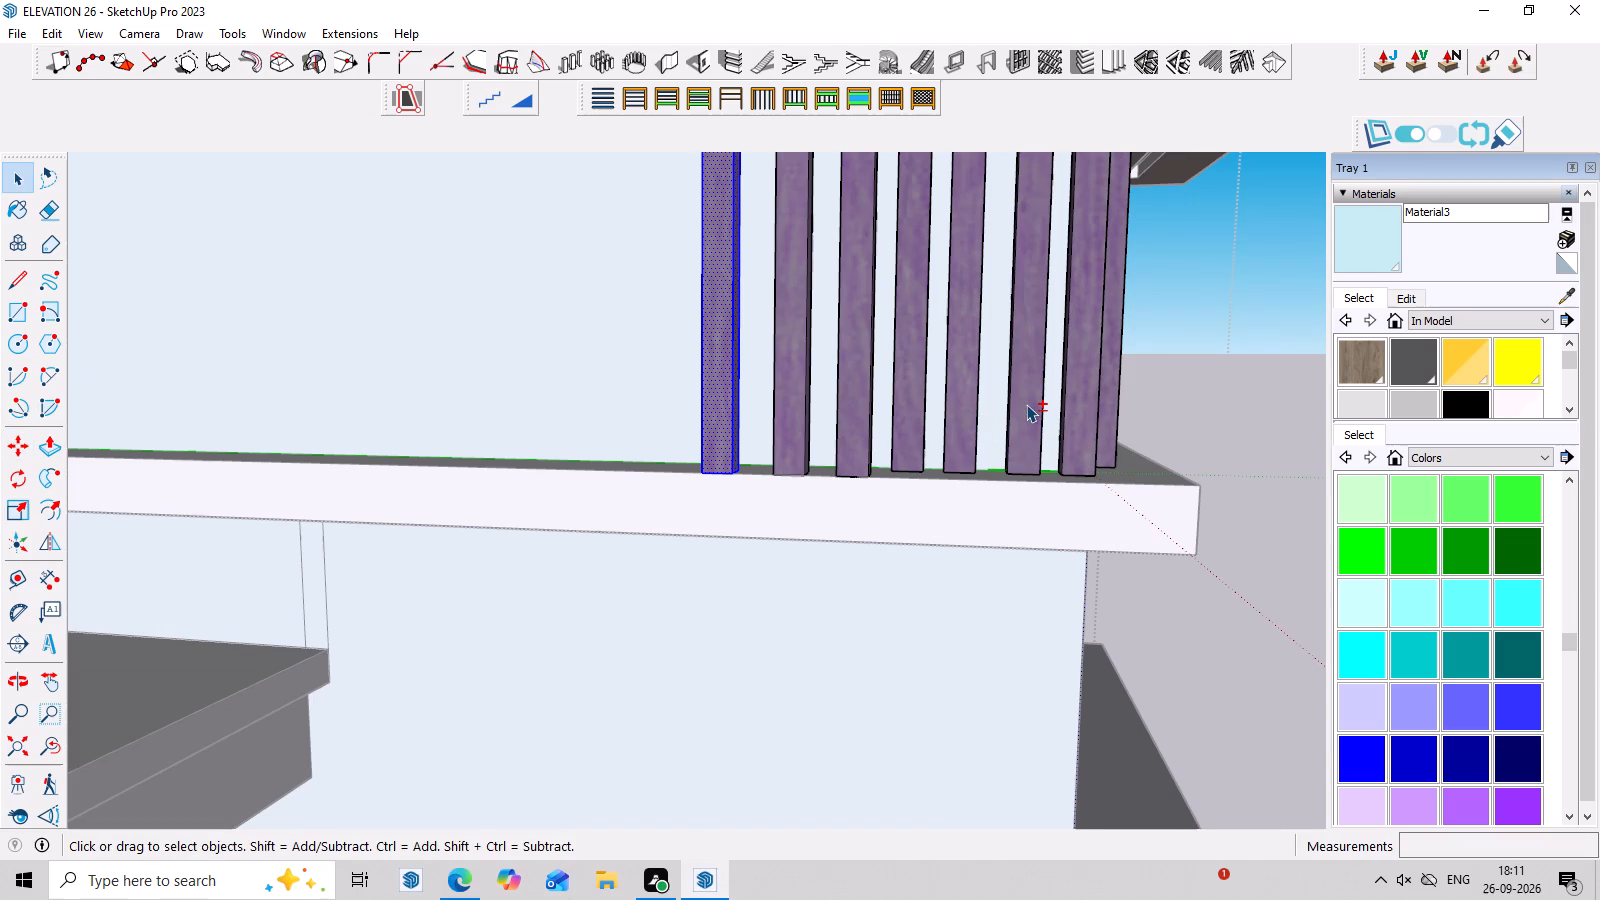
pyautogui.keyDown('shift'); pyautogui.tripleClick(1026, 404); pyautogui.keyUp('shift')
pyautogui.tripleClick(1038, 401)
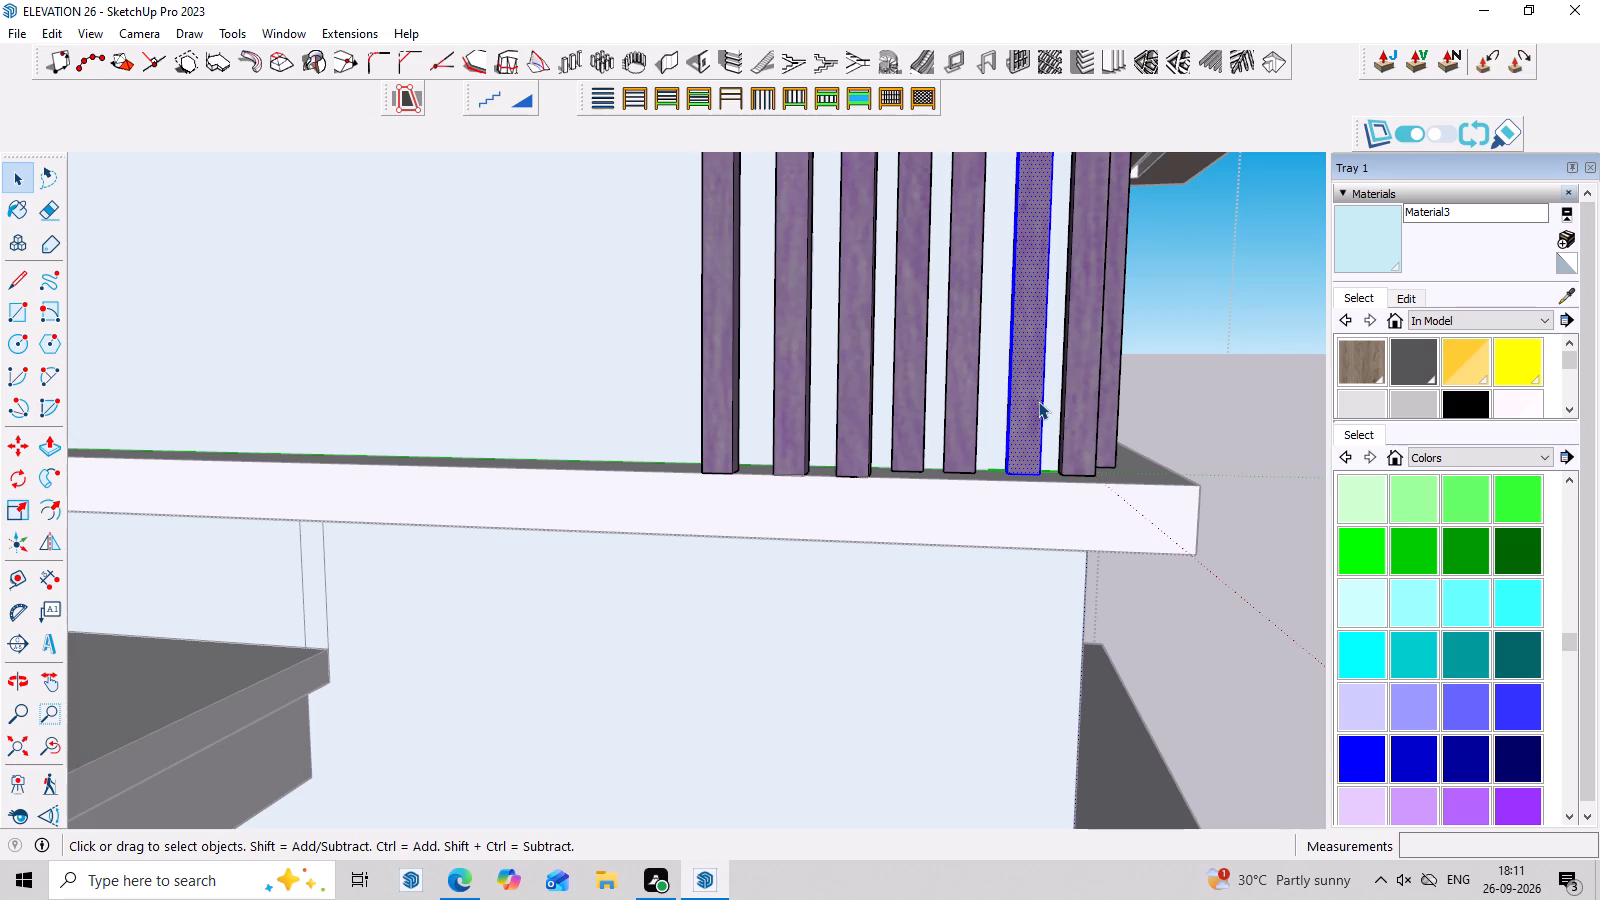
pyautogui.keyDown('shift'); pyautogui.tripleClick(949, 381); pyautogui.keyUp('shift')
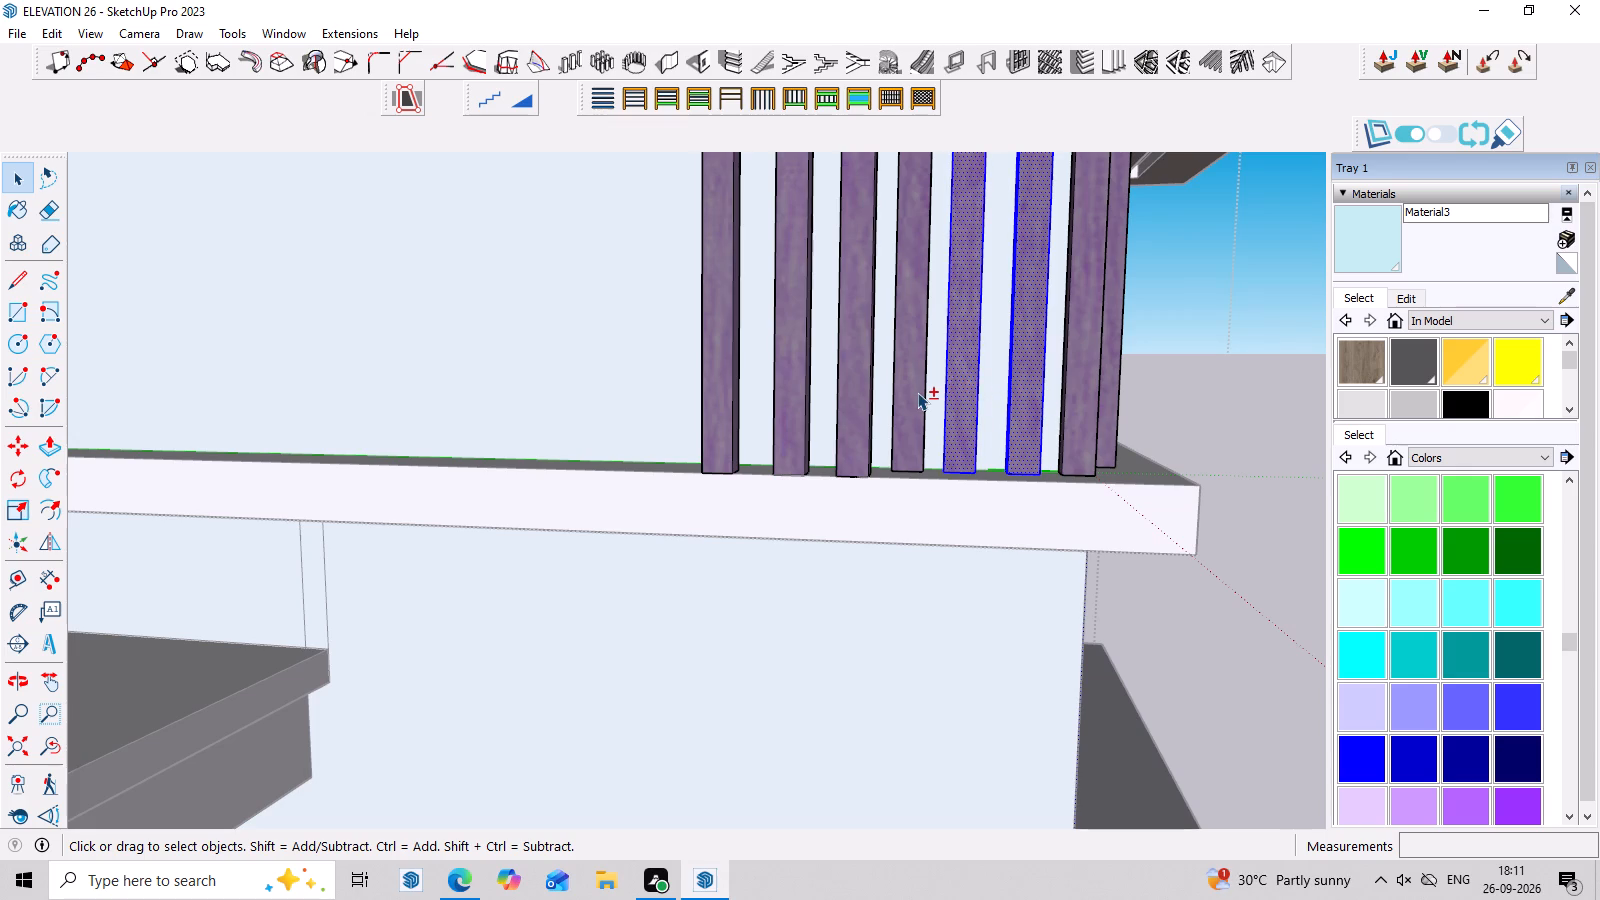
pyautogui.keyDown('shift'); pyautogui.tripleClick(917, 392); pyautogui.keyUp('shift')
pyautogui.keyDown('shift'); pyautogui.tripleClick(851, 387); pyautogui.keyUp('shift')
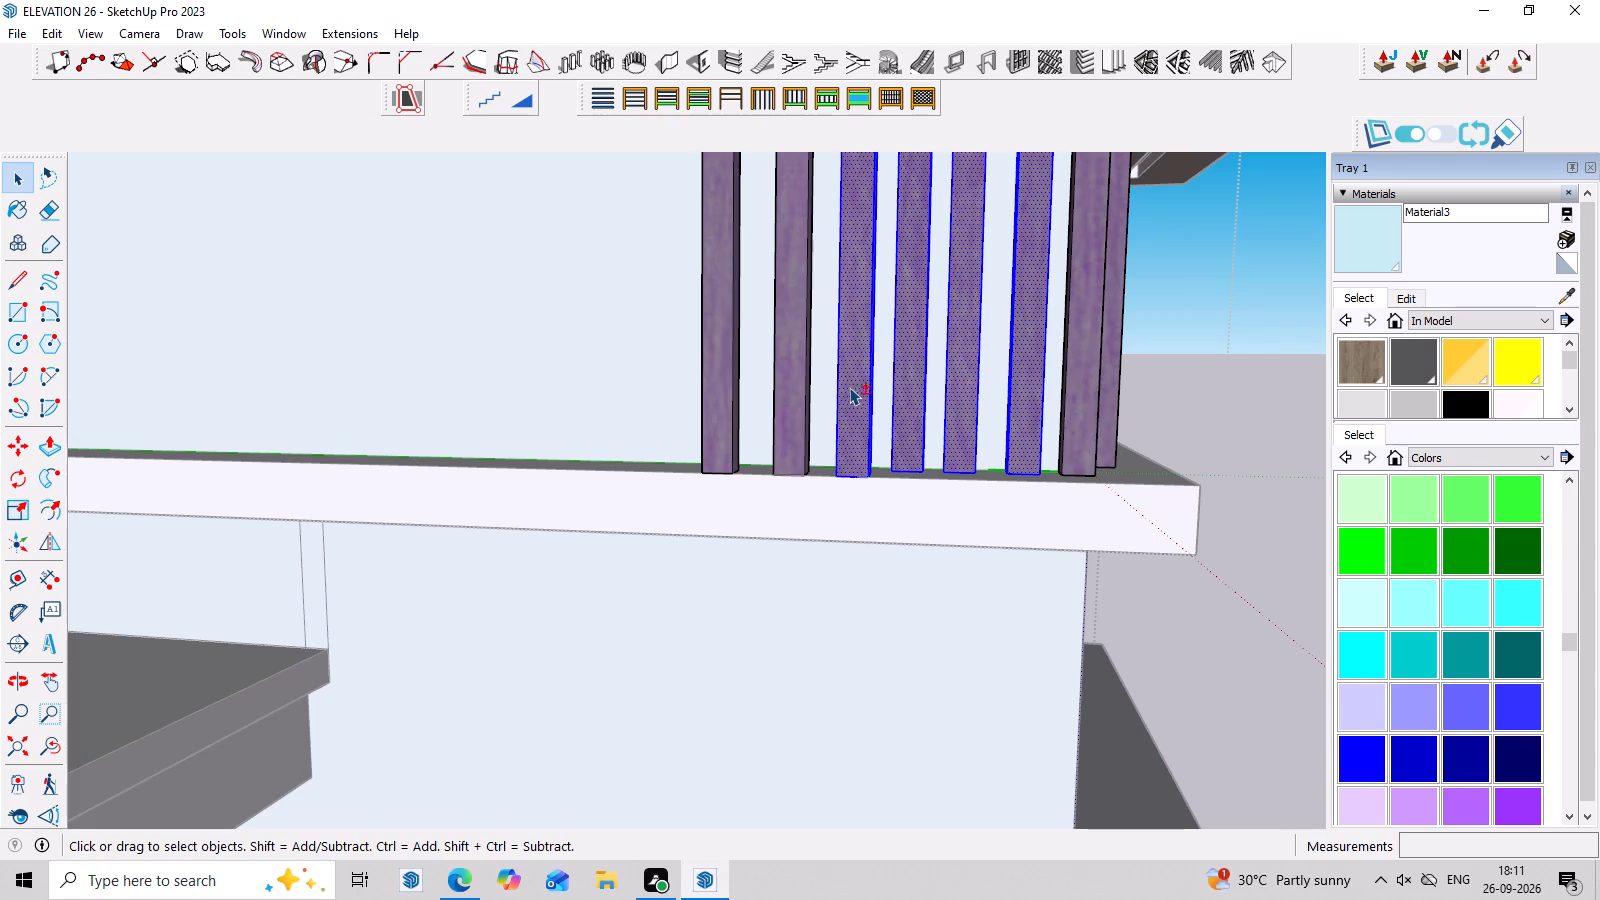
pyautogui.keyDown('shift'); pyautogui.tripleClick(788, 374); pyautogui.keyUp('shift')
pyautogui.keyDown('shift'); pyautogui.doubleClick(724, 376); pyautogui.keyUp('shift')
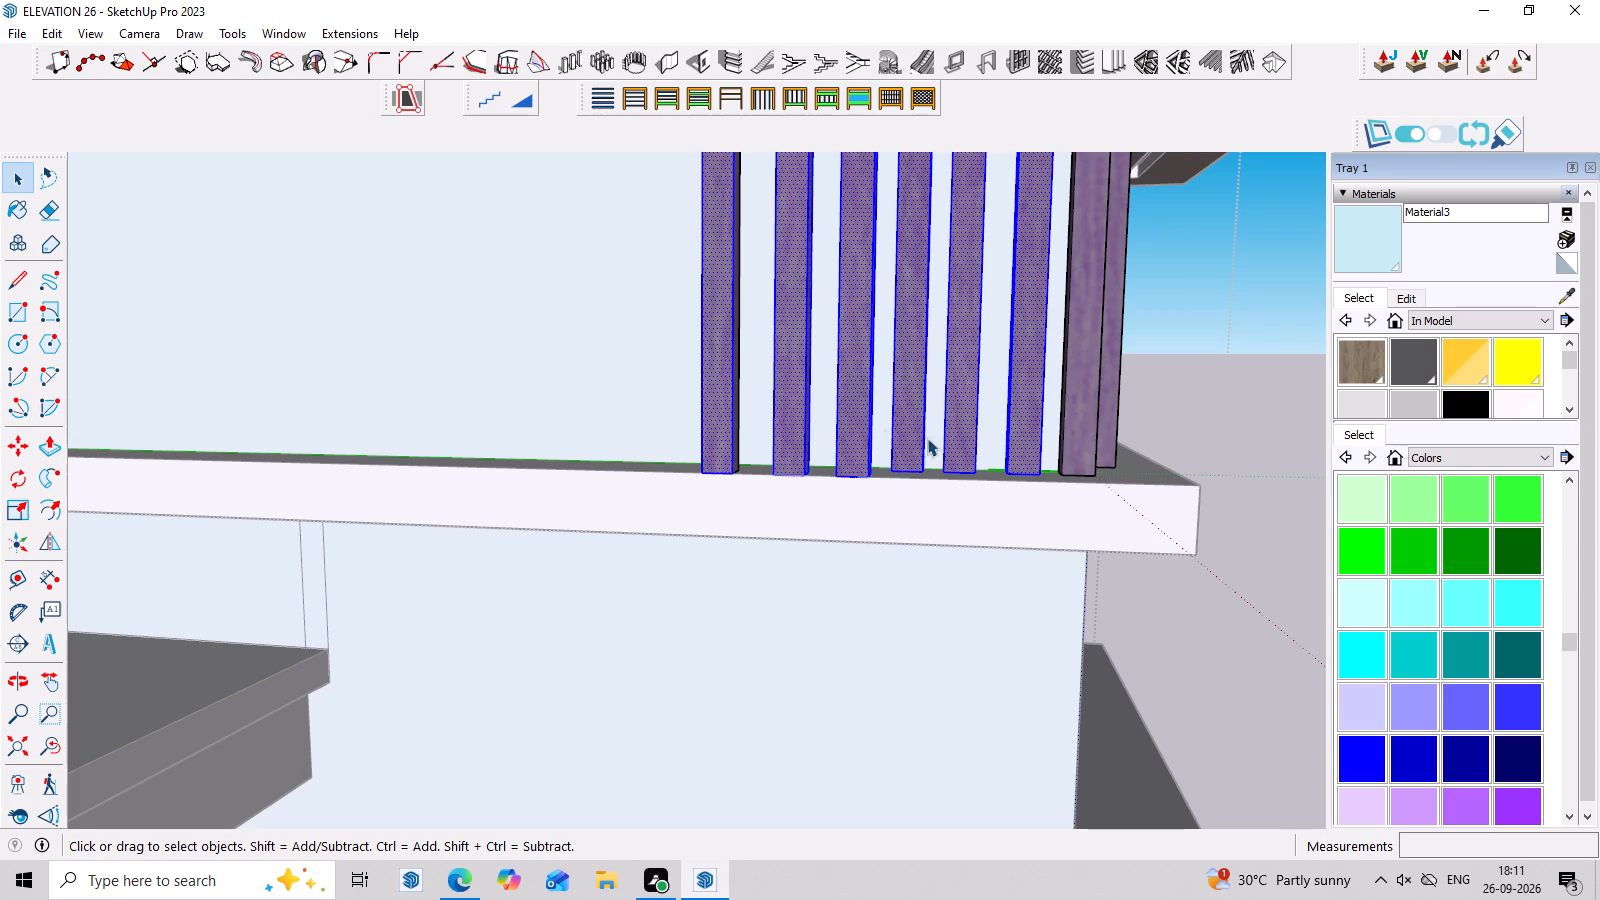
pyautogui.press('m')
pyautogui.click(1043, 472)
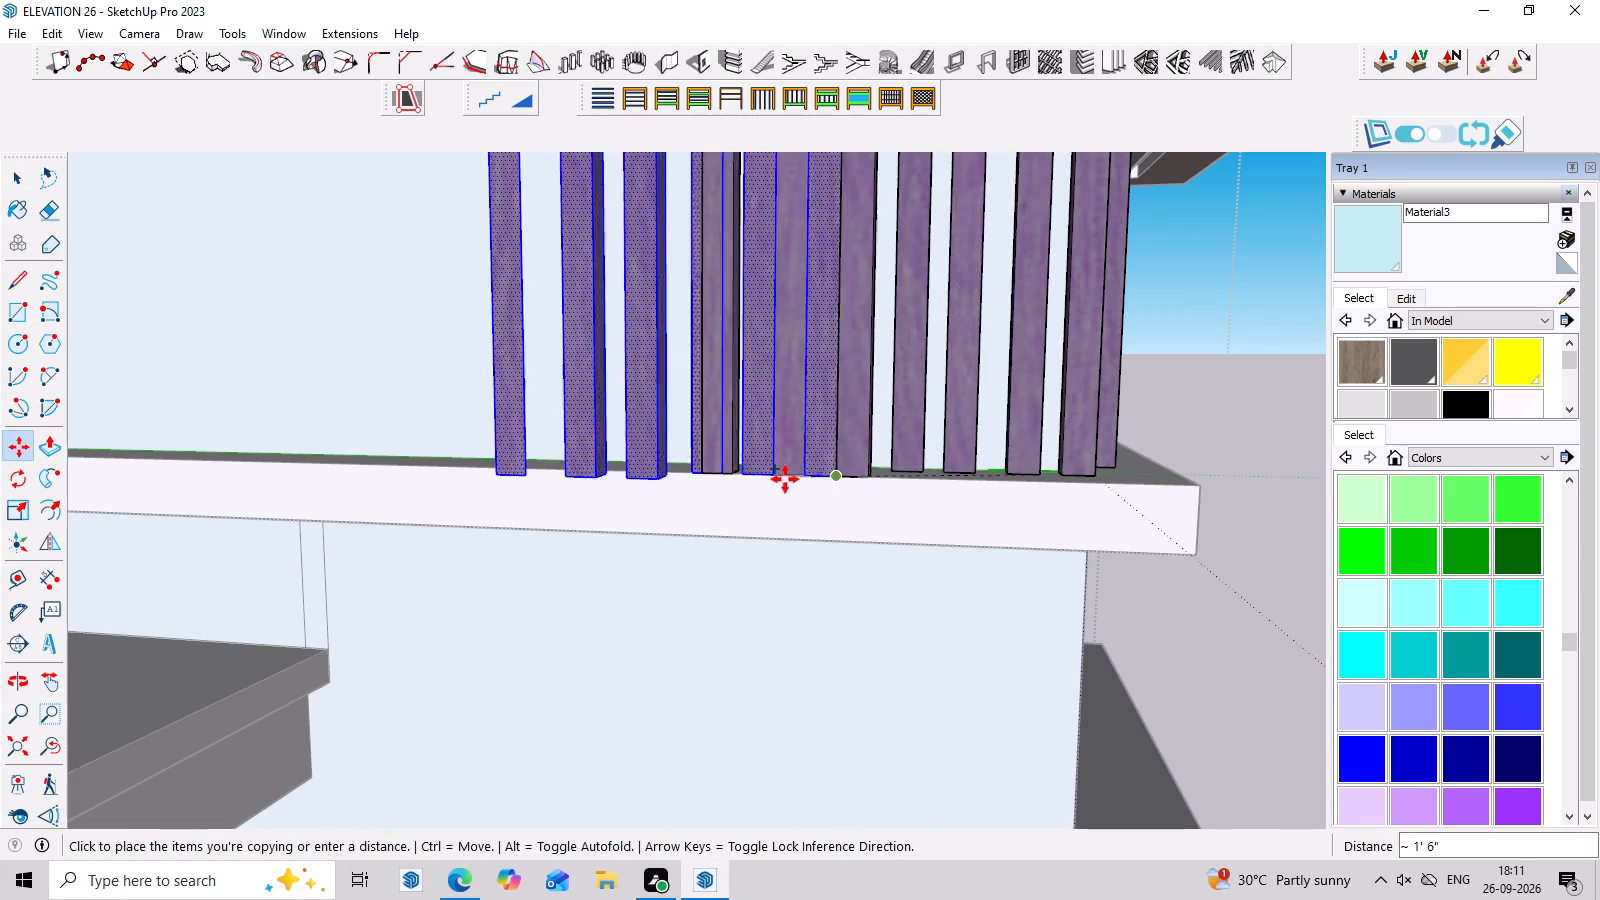
pyautogui.click(684, 470)
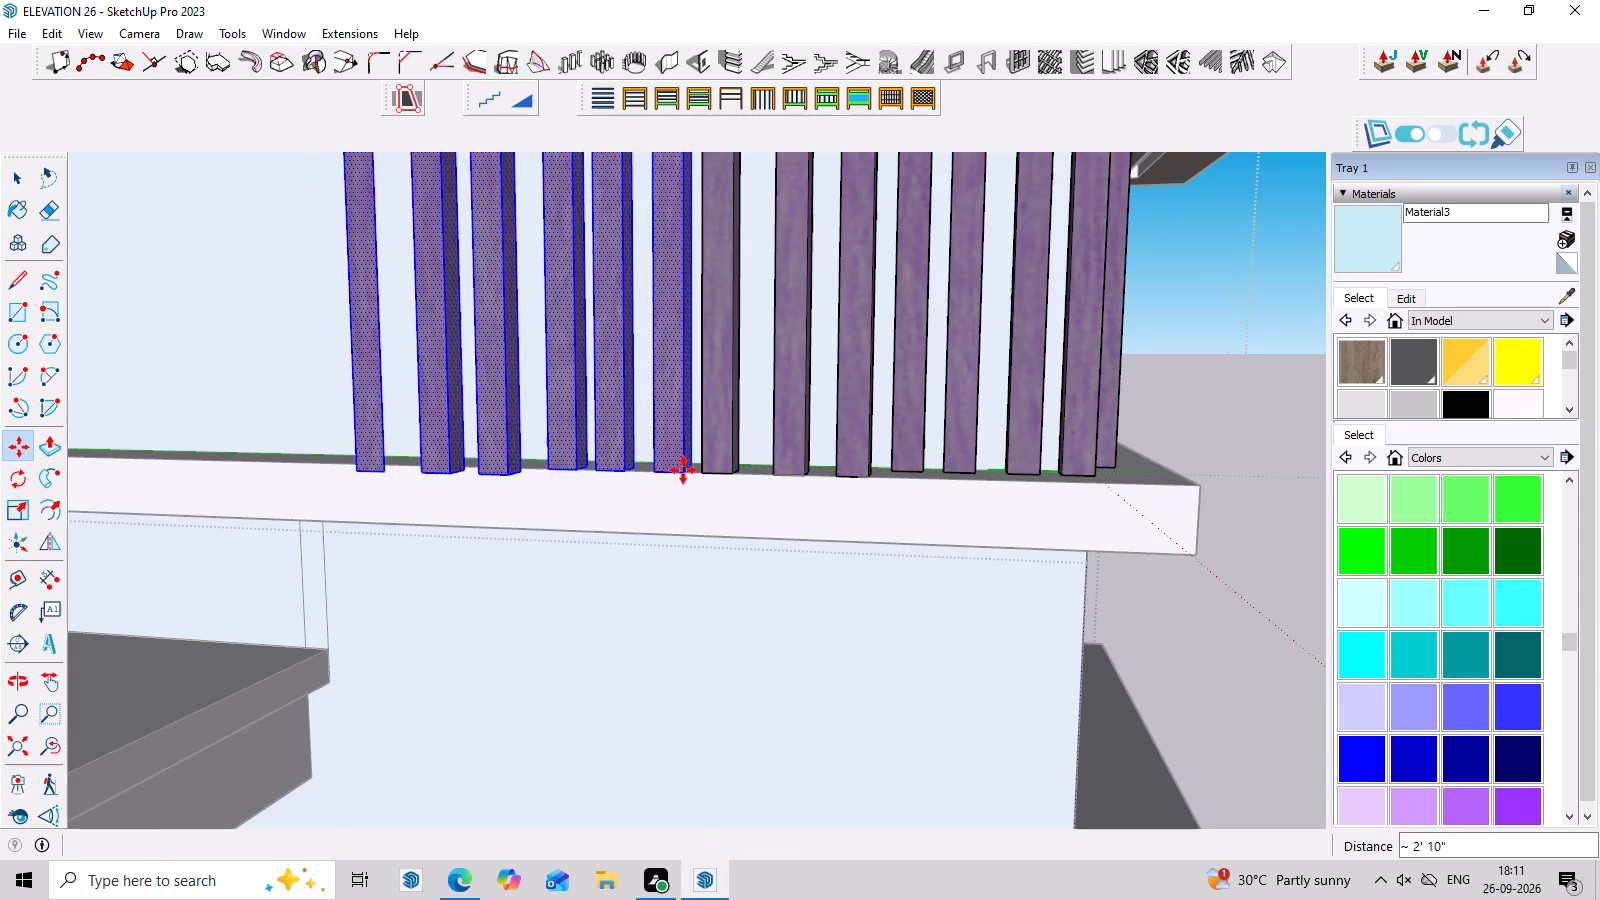
# Copy the six selected slats 4' 5" further along the light blue wall, up to the wood panel.
pyautogui.scroll(-5, 414, 411)
pyautogui.moveTo(669, 500); pyautogui.dragTo(611, 472, button='middle')
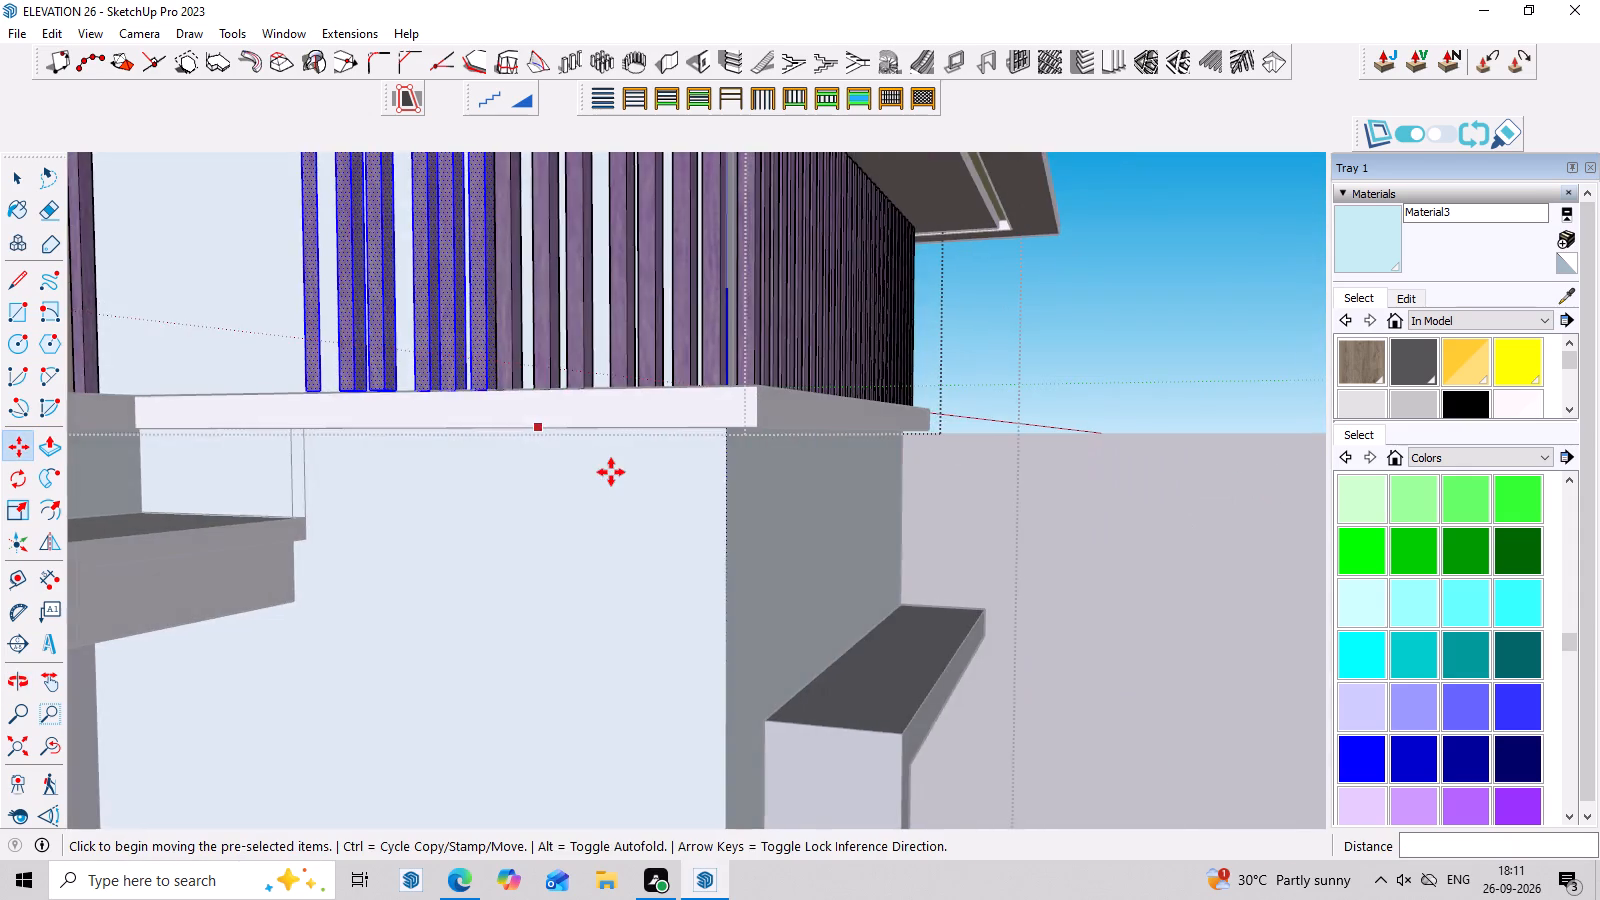
pyautogui.scroll(-3, 613, 469)
pyautogui.moveTo(504, 379); pyautogui.dragTo(553, 437, button='middle')
pyautogui.scroll(3, 479, 461)
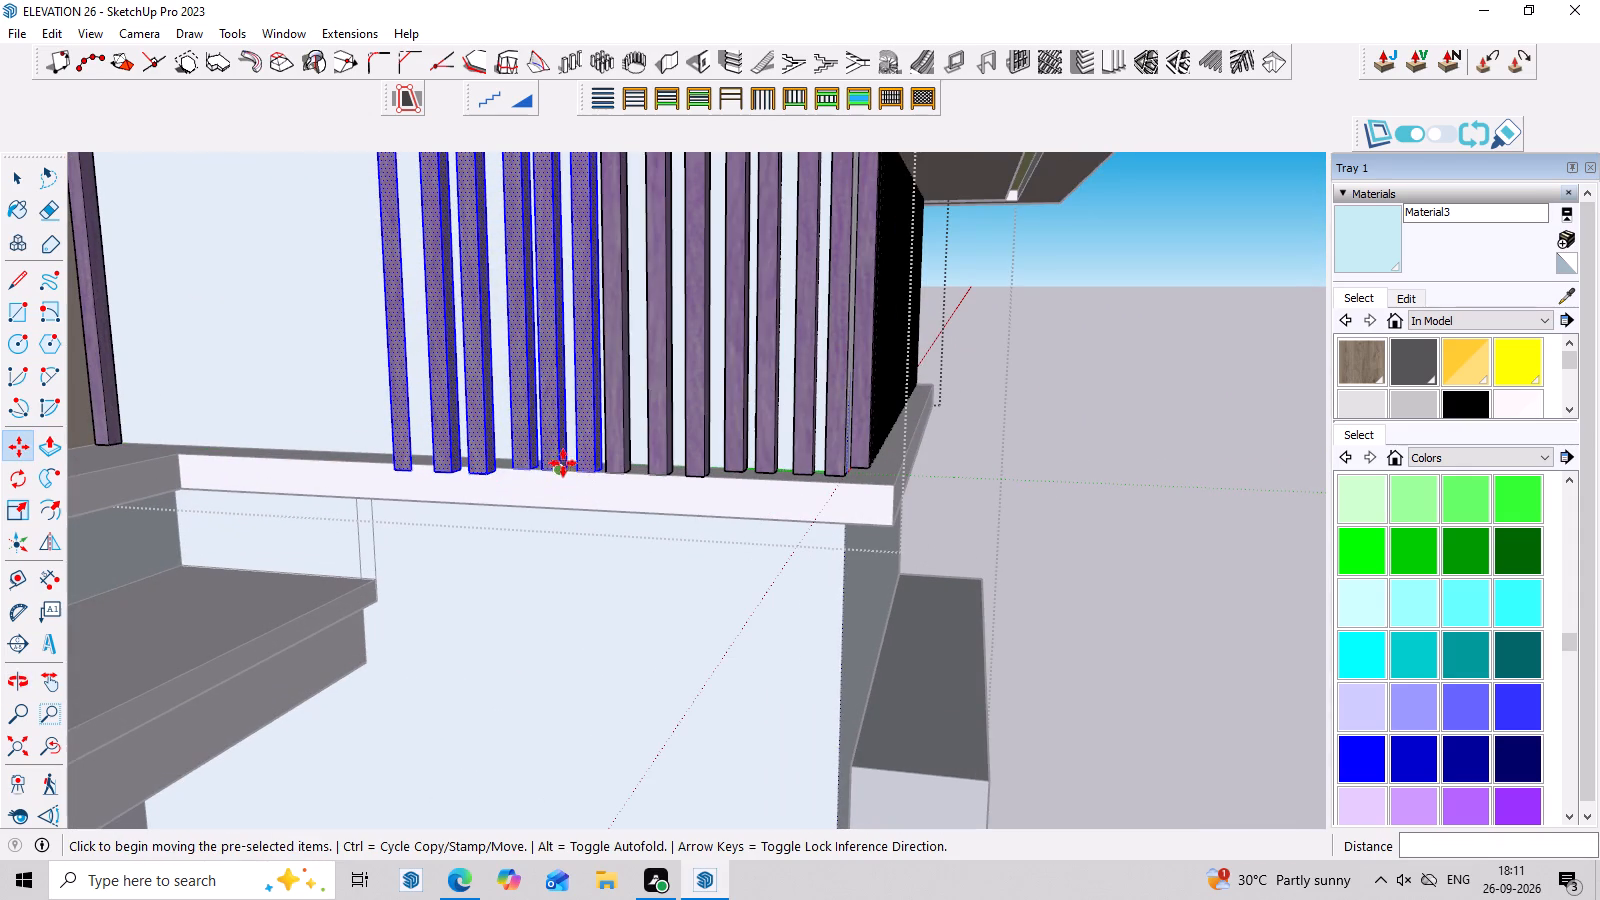
pyautogui.click(560, 458)
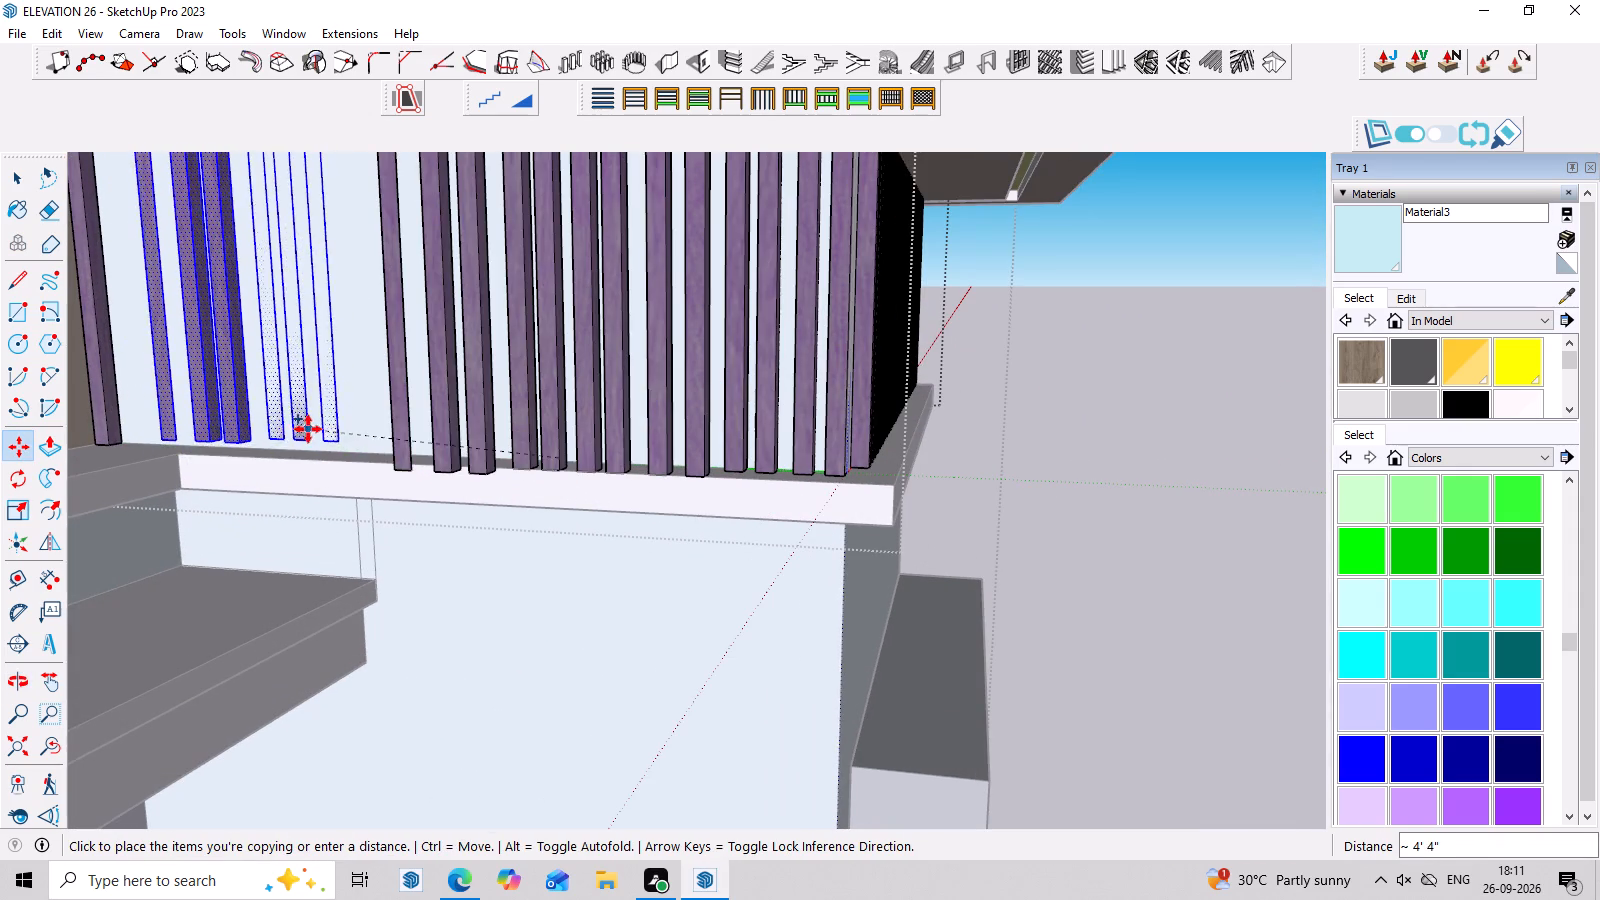
pyautogui.click(271, 439)
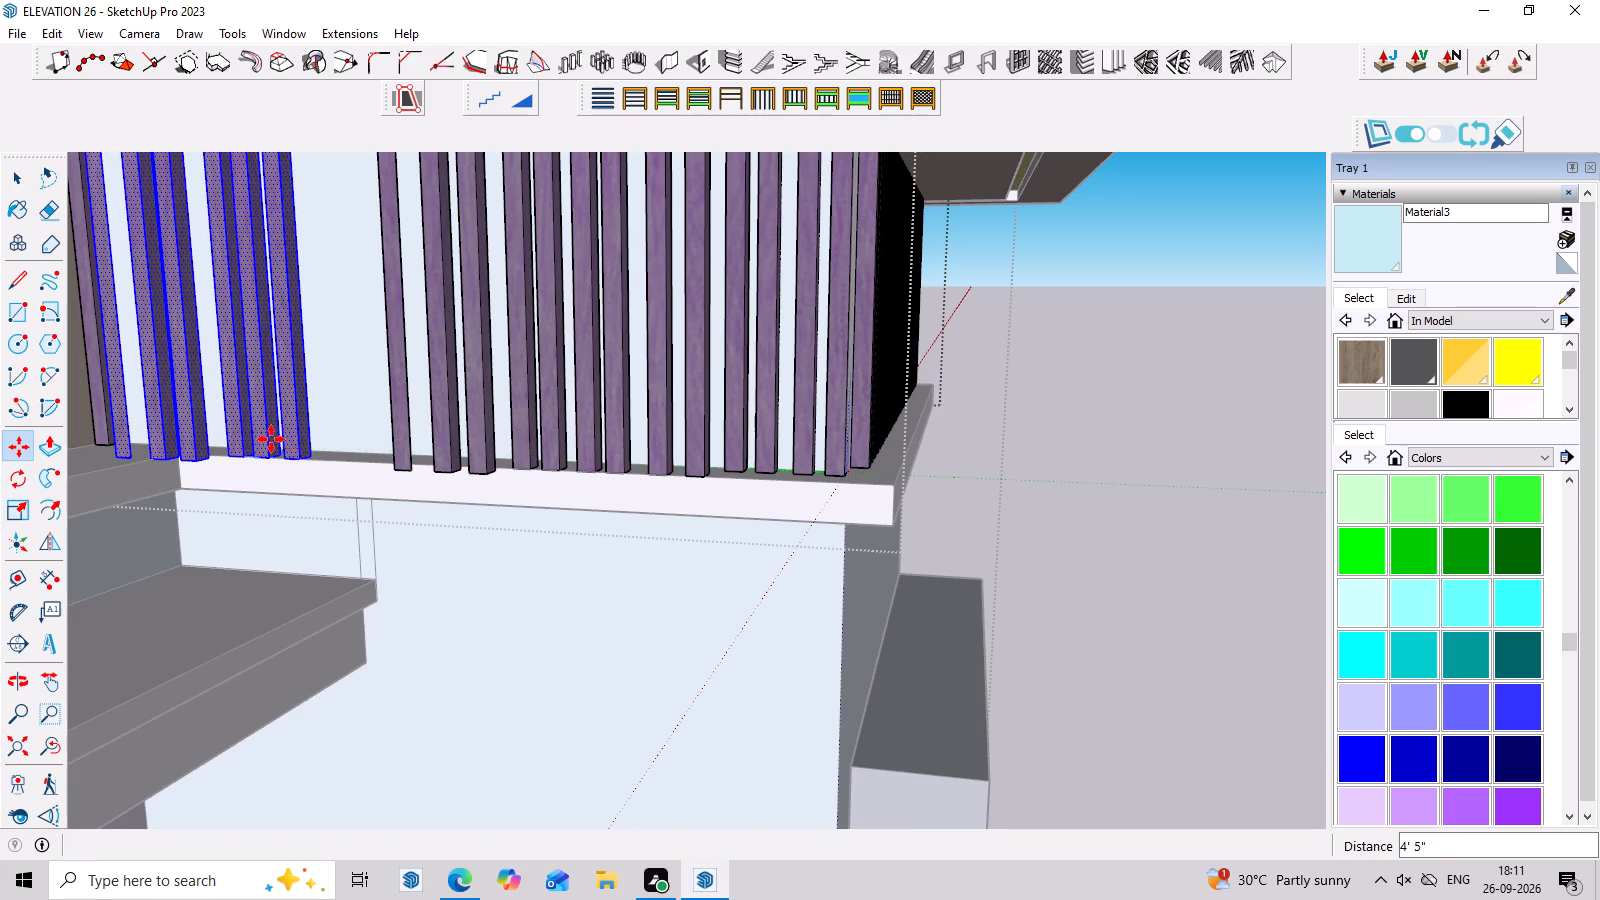
# Copy the six slats beside the wood panel about 1' 10" back towards the outer end to fill the gap.
pyautogui.click(301, 456)
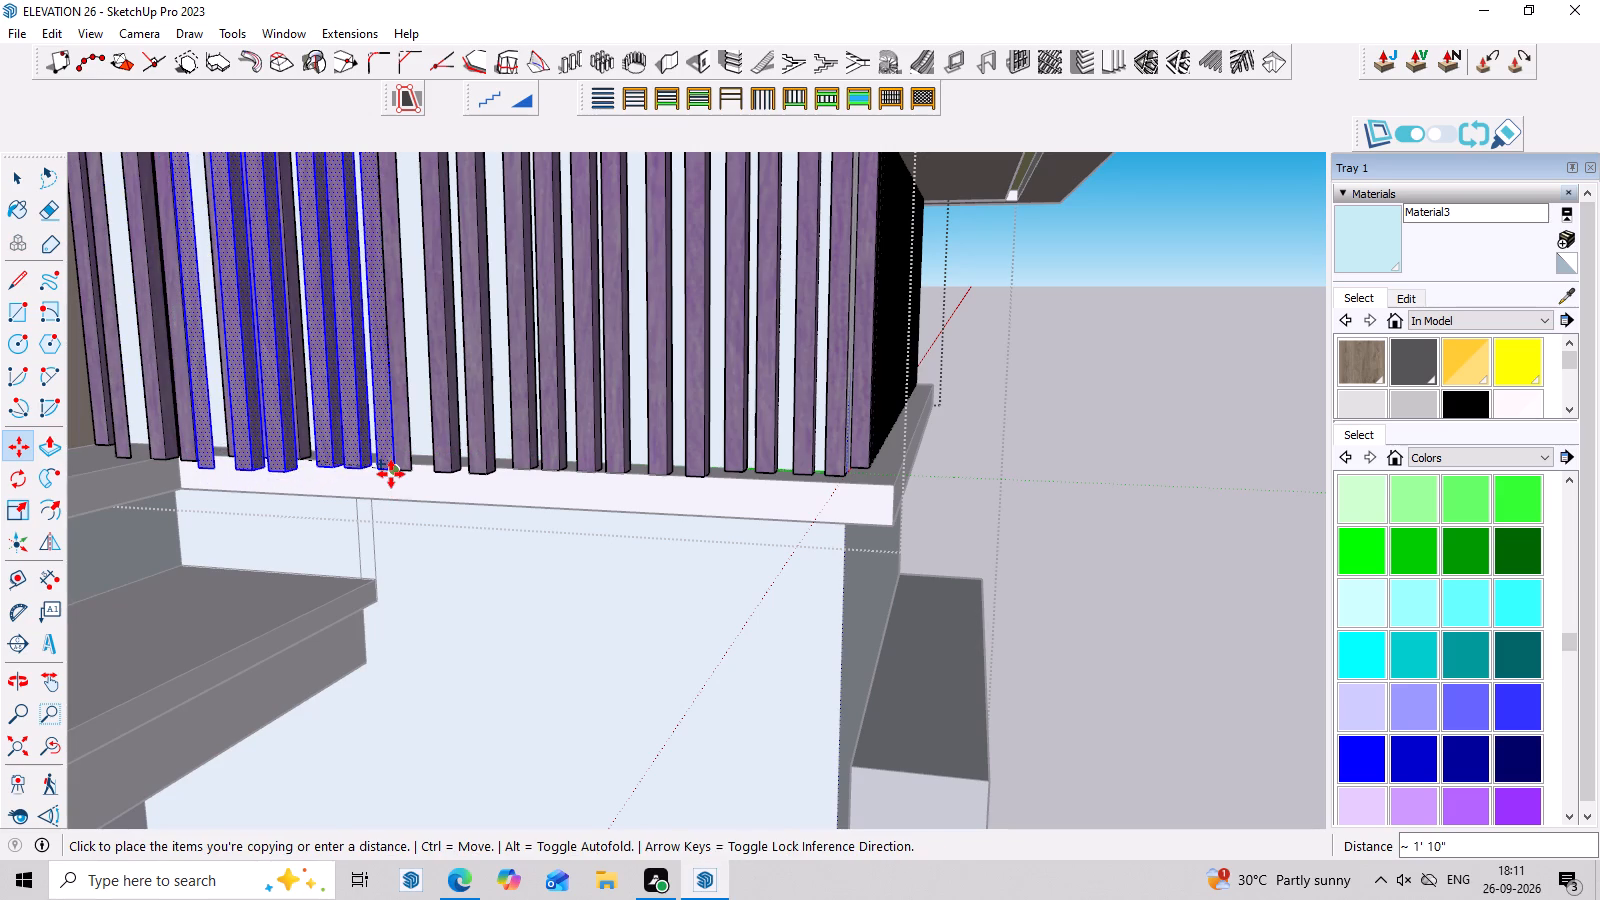
pyautogui.click(388, 473)
pyautogui.scroll(-6, 704, 583)
pyautogui.moveTo(1058, 619); pyautogui.dragTo(1078, 590, button='middle')
pyautogui.press('space')
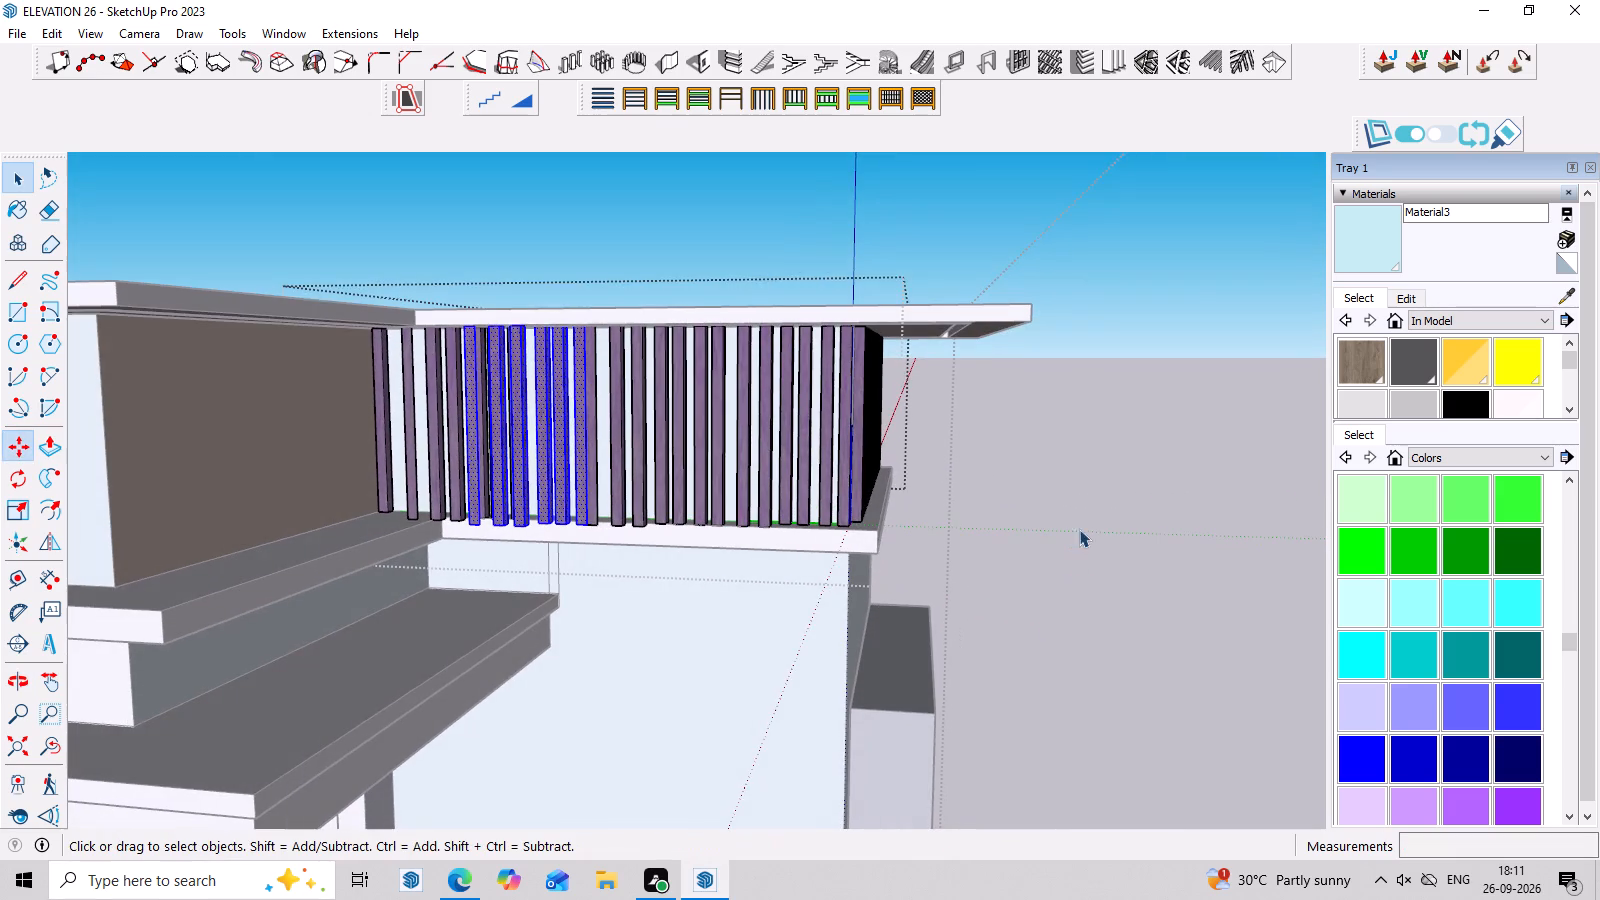
pyautogui.click(1081, 494)
# Delete two overlapping slats where the copied sets intersect on the light blue wall.
pyautogui.scroll(5, 298, 492)
pyautogui.doubleClick(544, 499)
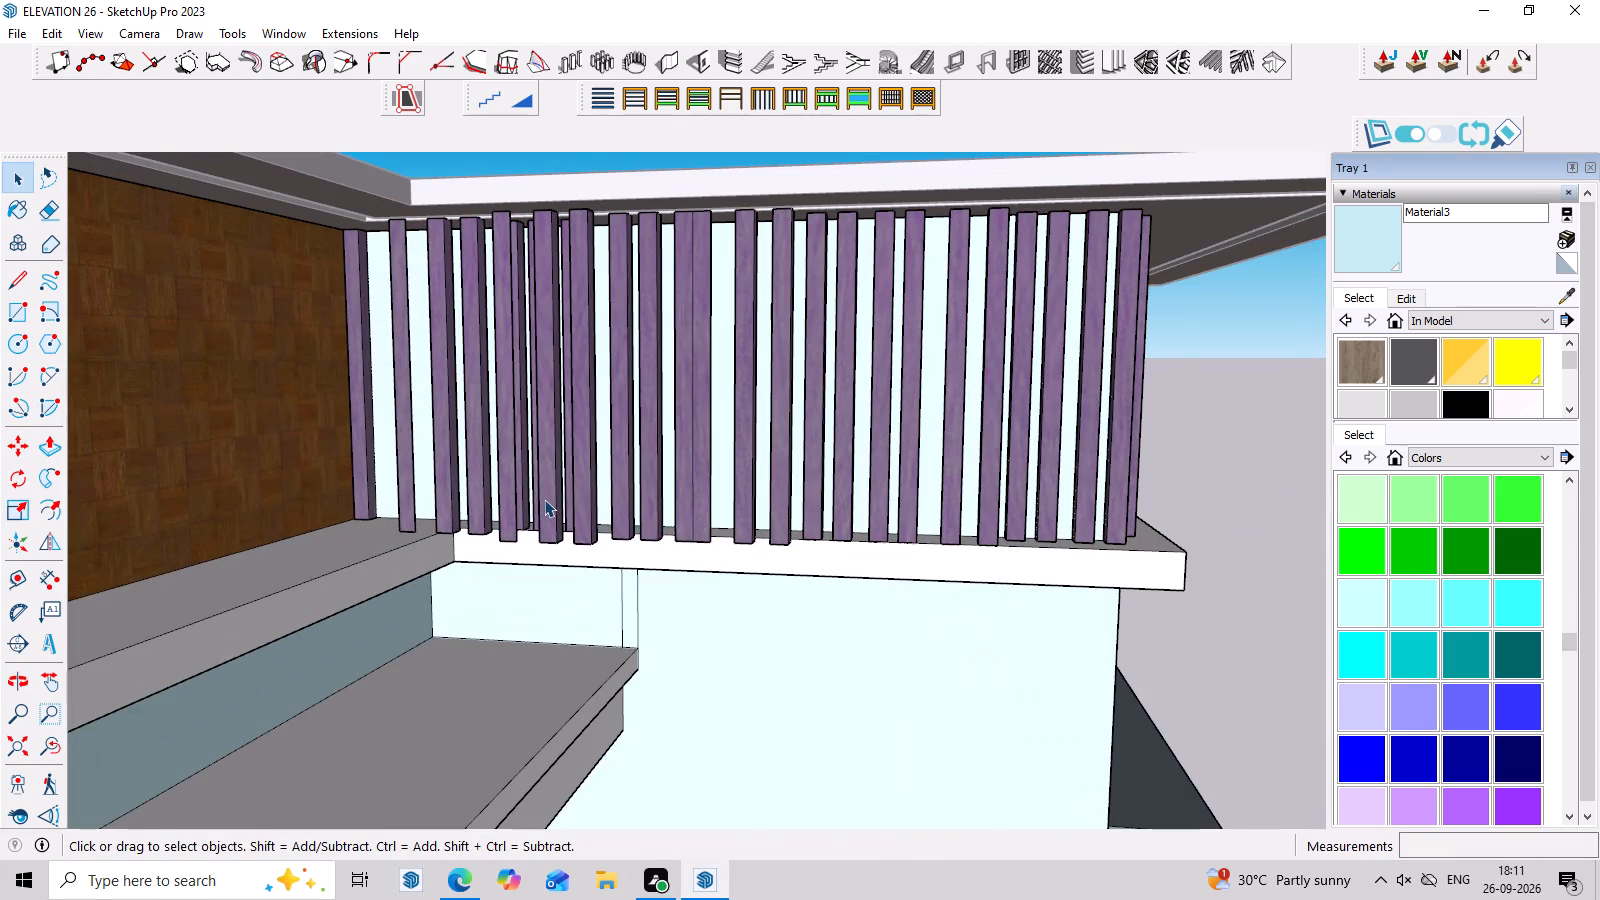
pyautogui.tripleClick(545, 499)
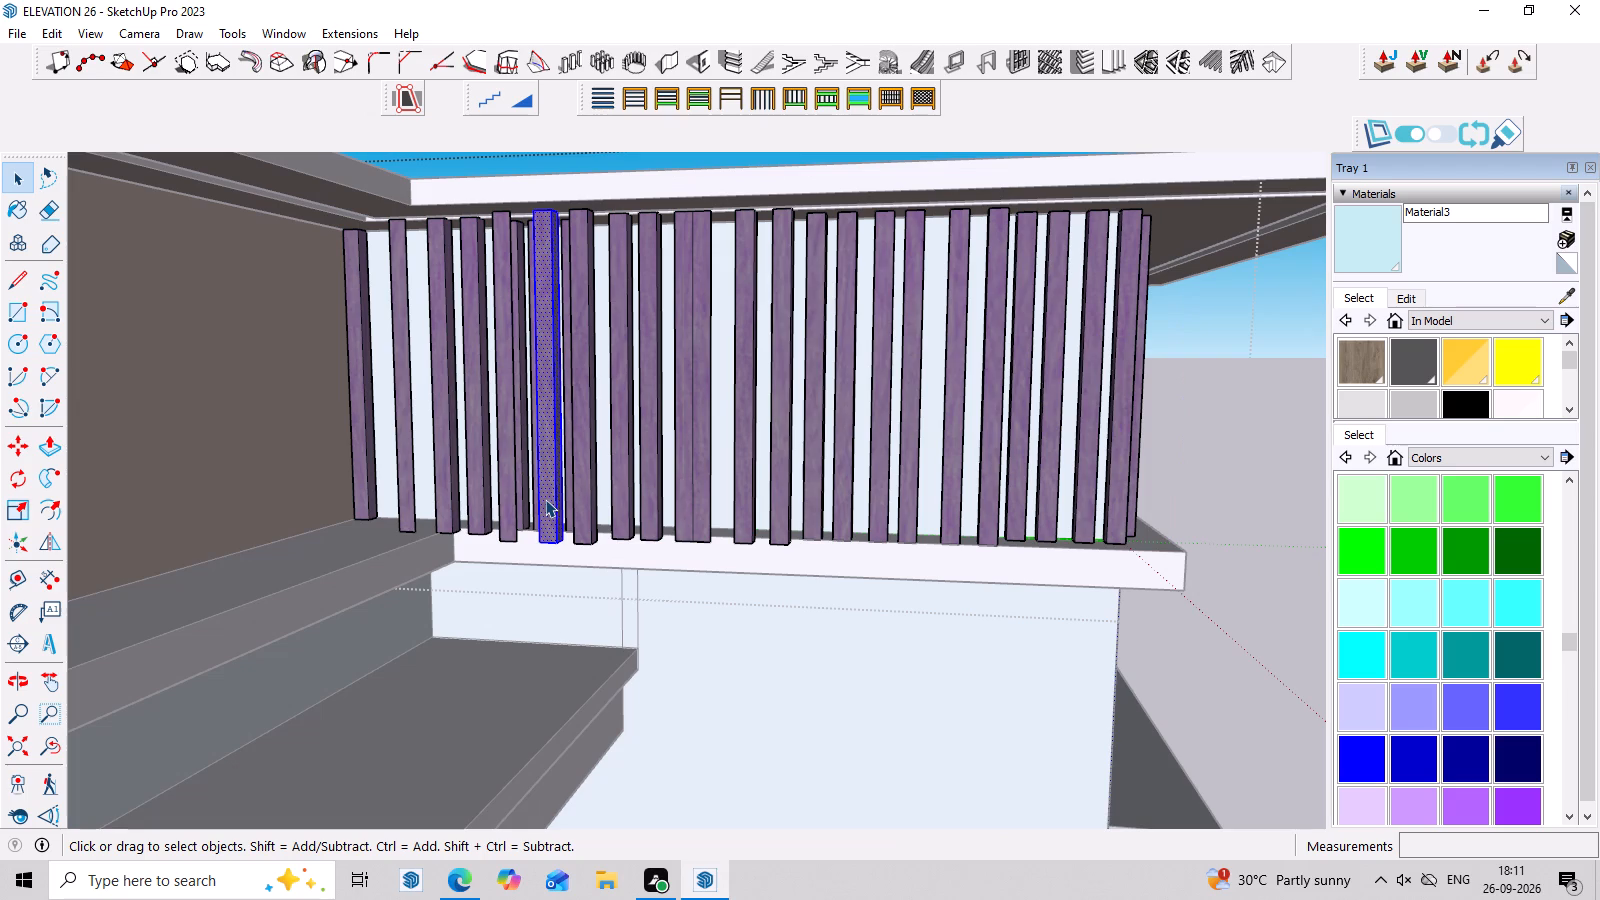
pyautogui.press('Delete')
pyautogui.scroll(3, 553, 491)
pyautogui.moveTo(584, 502); pyautogui.dragTo(644, 501, button='middle')
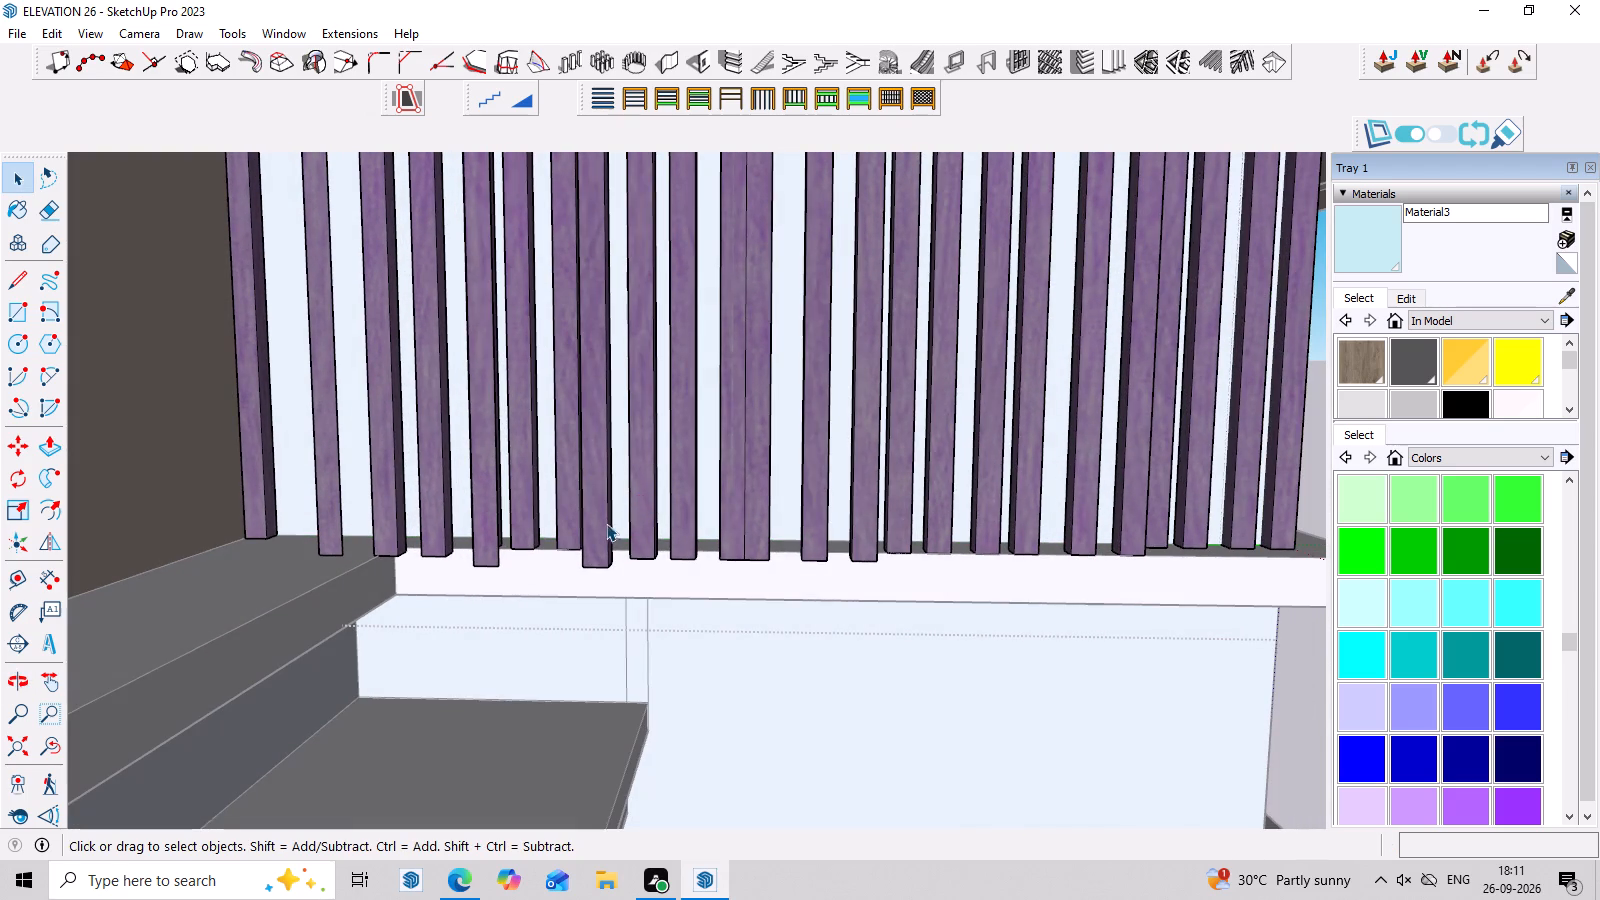
pyautogui.tripleClick(600, 528)
pyautogui.click(600, 528)
pyautogui.press('Delete')
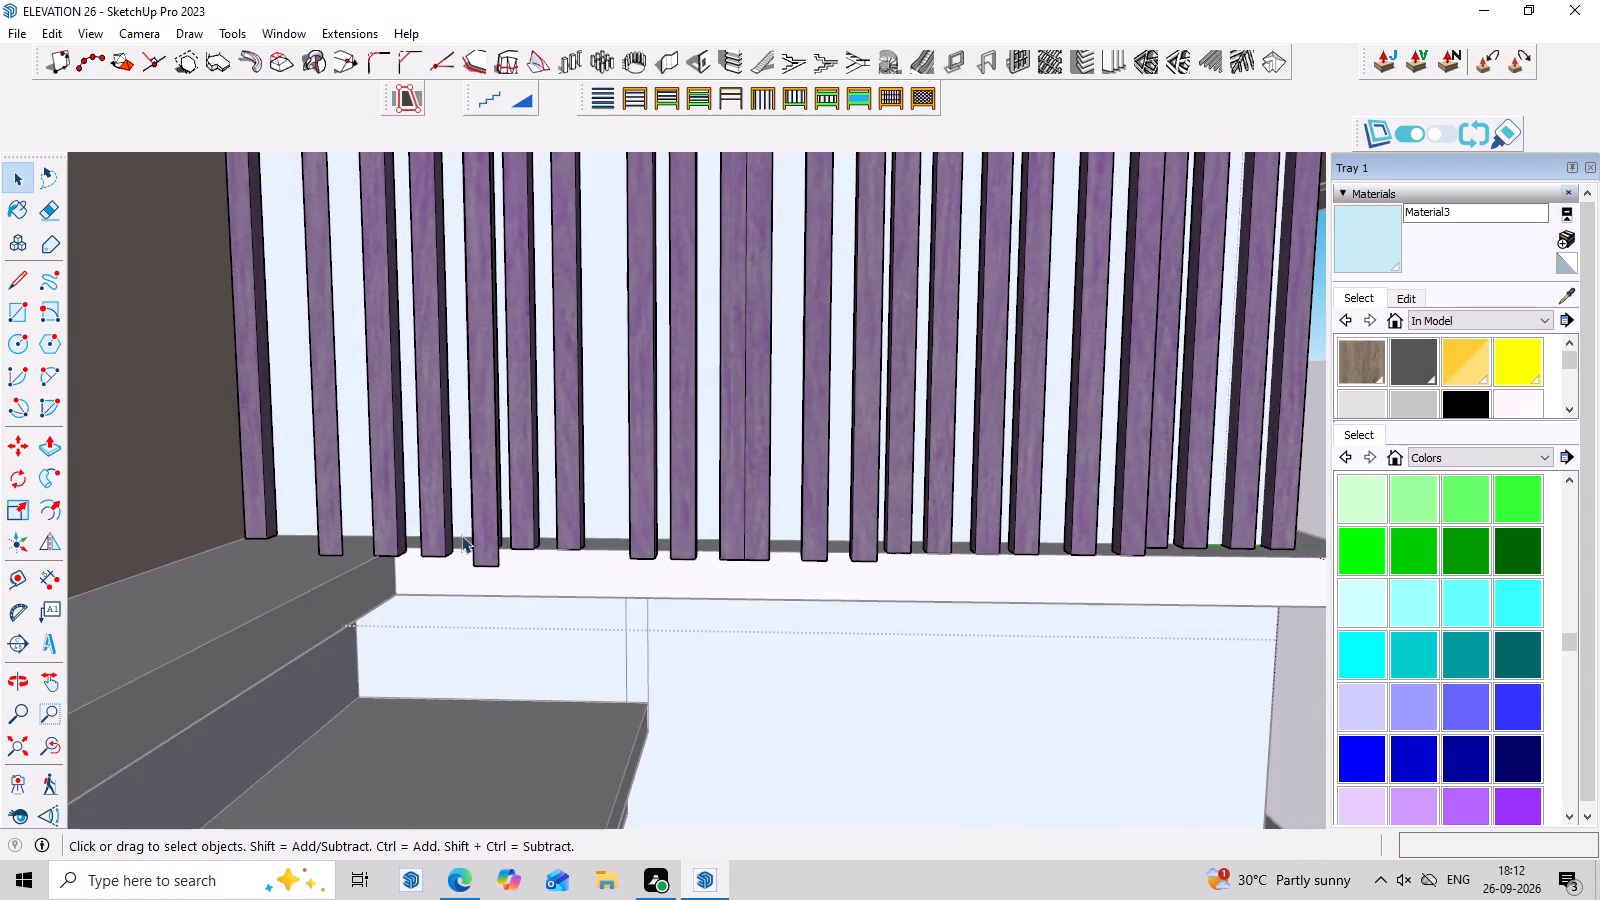
# Delete the remaining overlapping slat near the wood panel and the doubled slat at the middle of the light blue wall.
pyautogui.click(486, 525)
pyautogui.moveTo(487, 525); pyautogui.dragTo(334, 565, button='middle')
pyautogui.press('Delete')
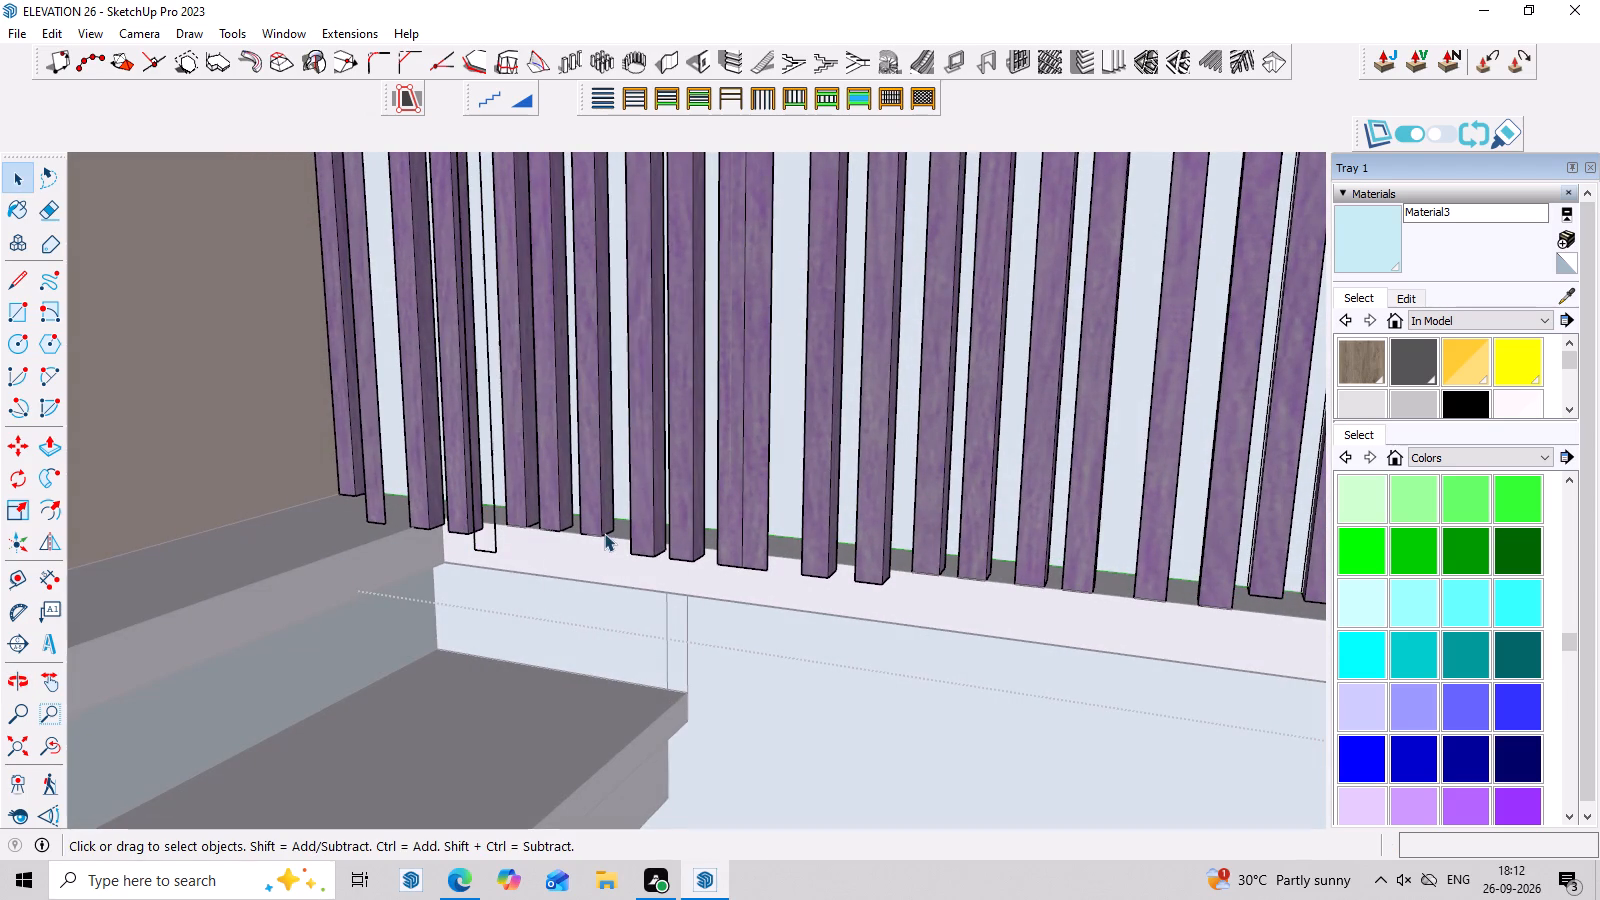
pyautogui.hotkey('ctrl', 'z')
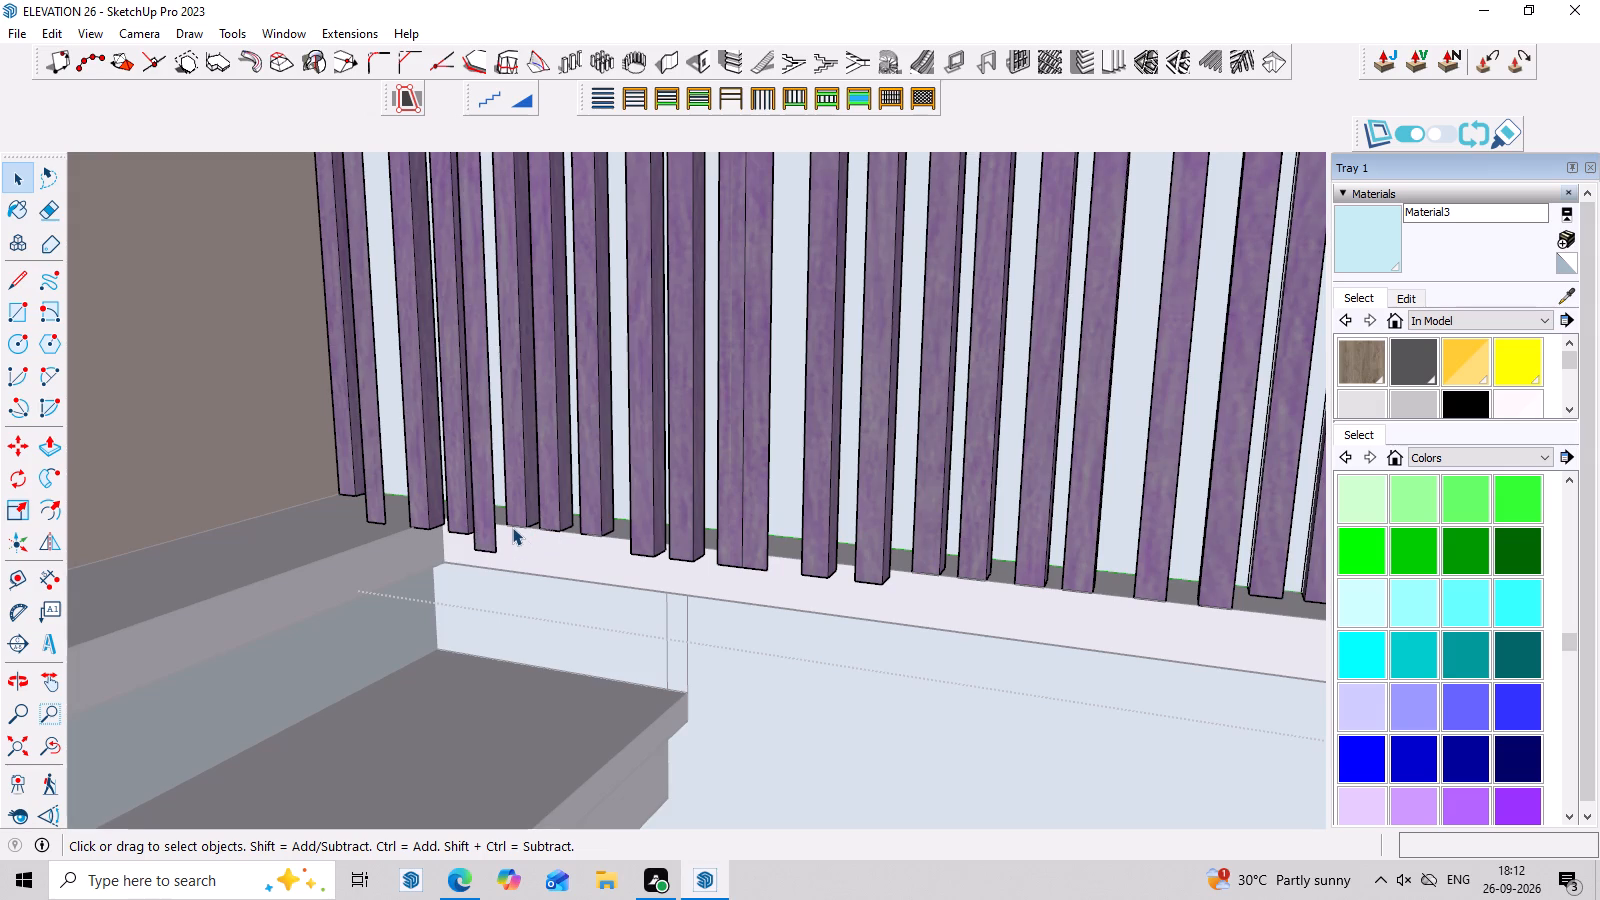
pyautogui.tripleClick(482, 527)
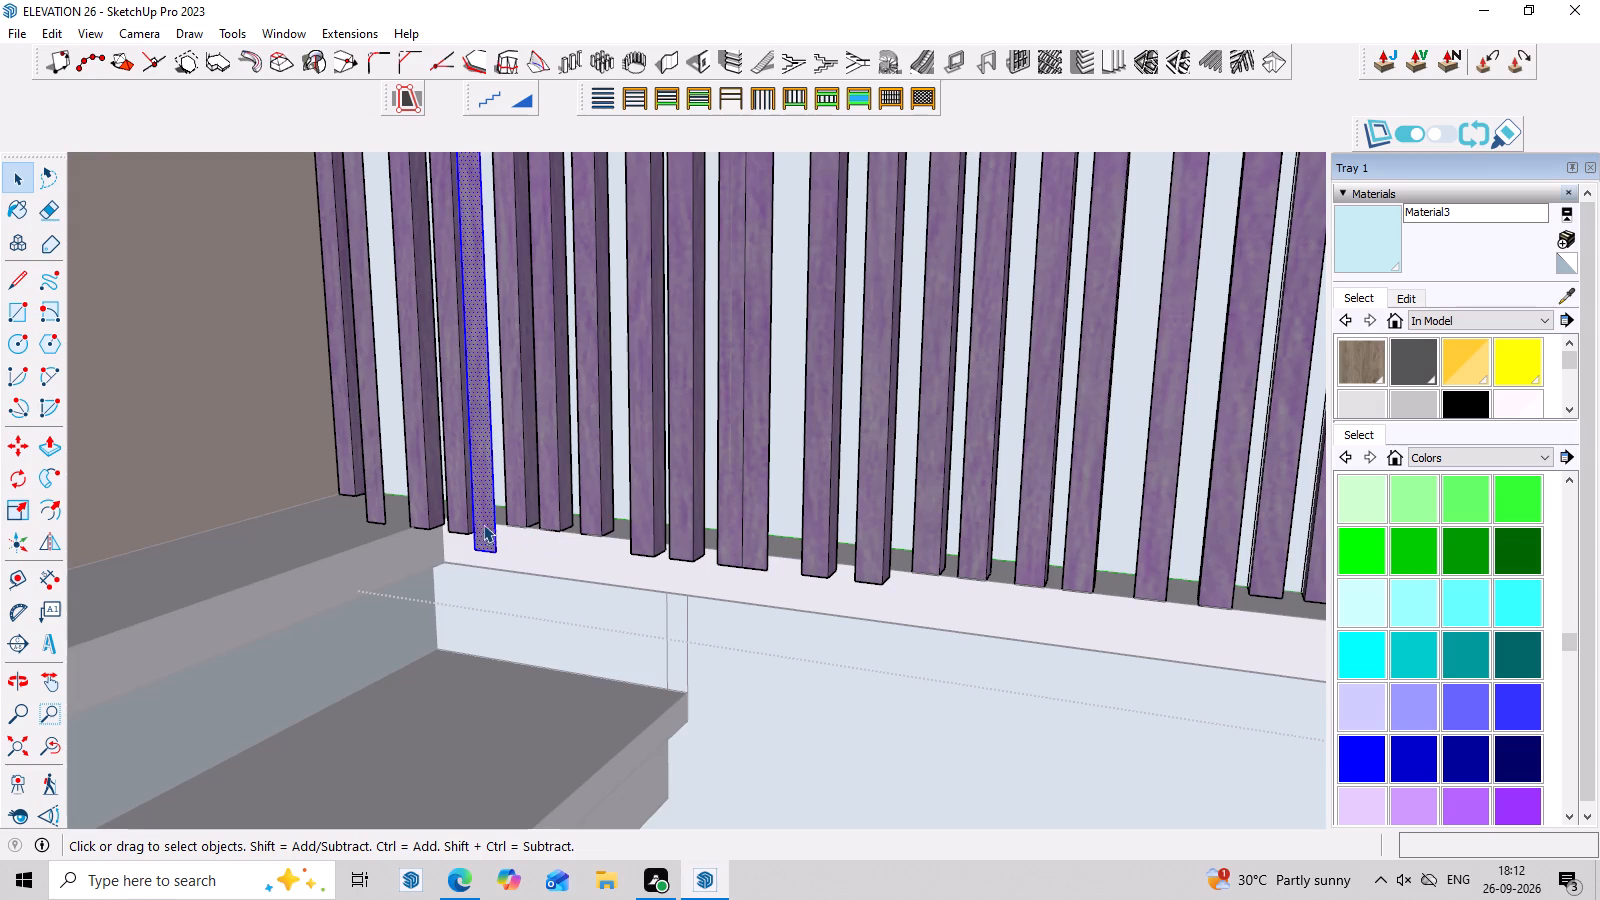
pyautogui.press('Delete')
pyautogui.moveTo(504, 518); pyautogui.dragTo(587, 561, button='middle')
pyautogui.tripleClick(777, 537)
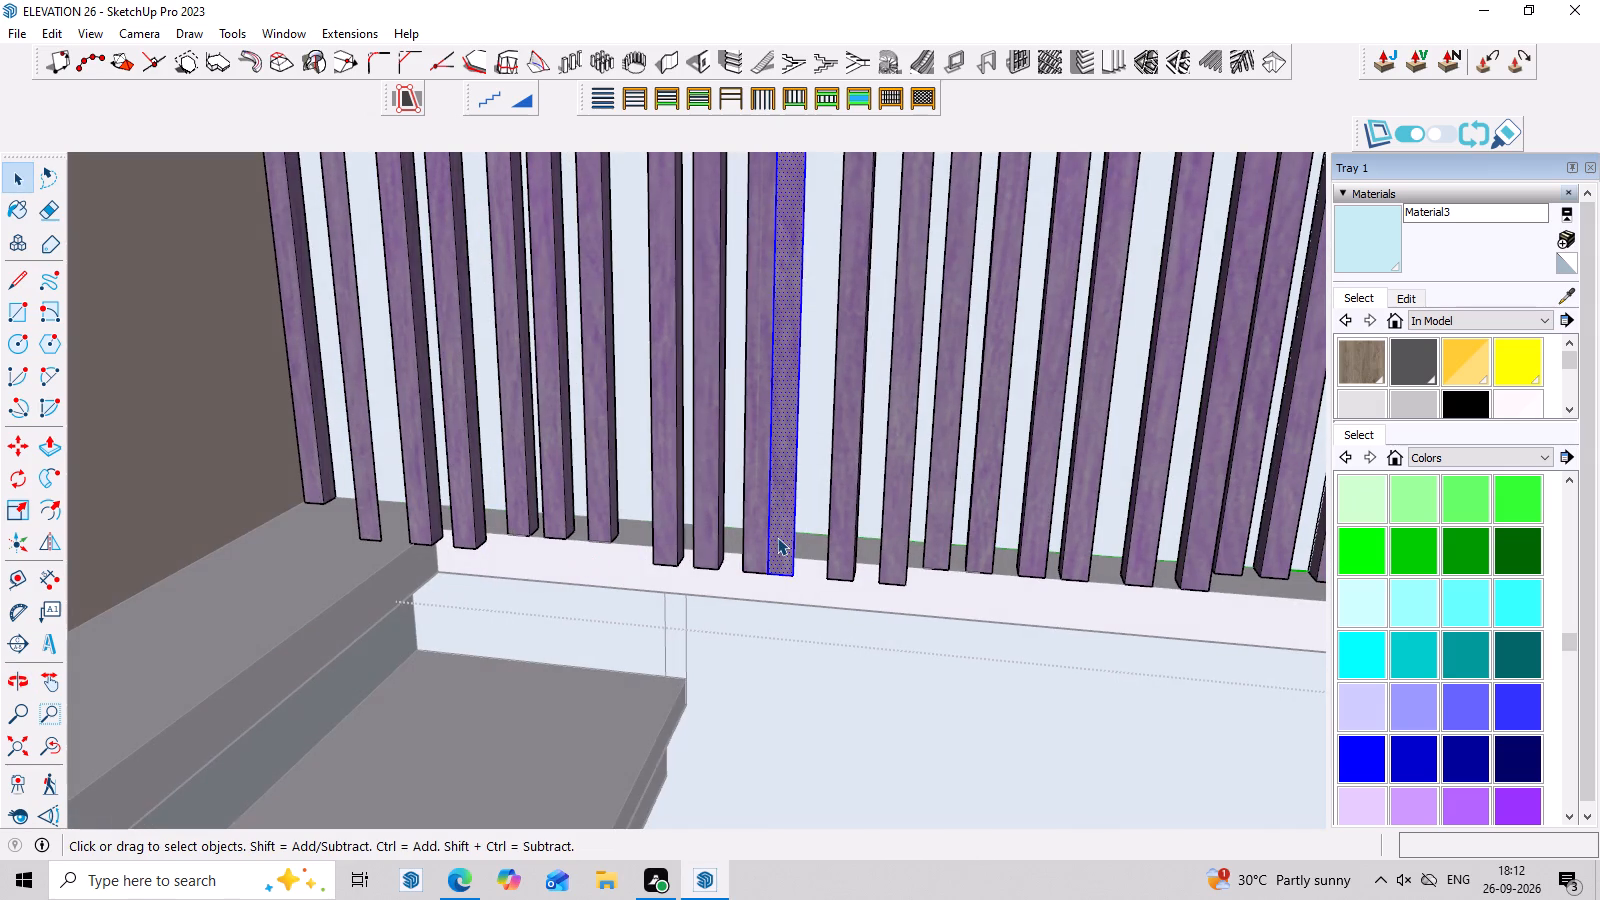
pyautogui.click(777, 537)
pyautogui.press('Delete')
# Examine the slat spacing around the parapet corner and the look of the whole house.
pyautogui.moveTo(898, 571); pyautogui.dragTo(547, 499, button='middle')
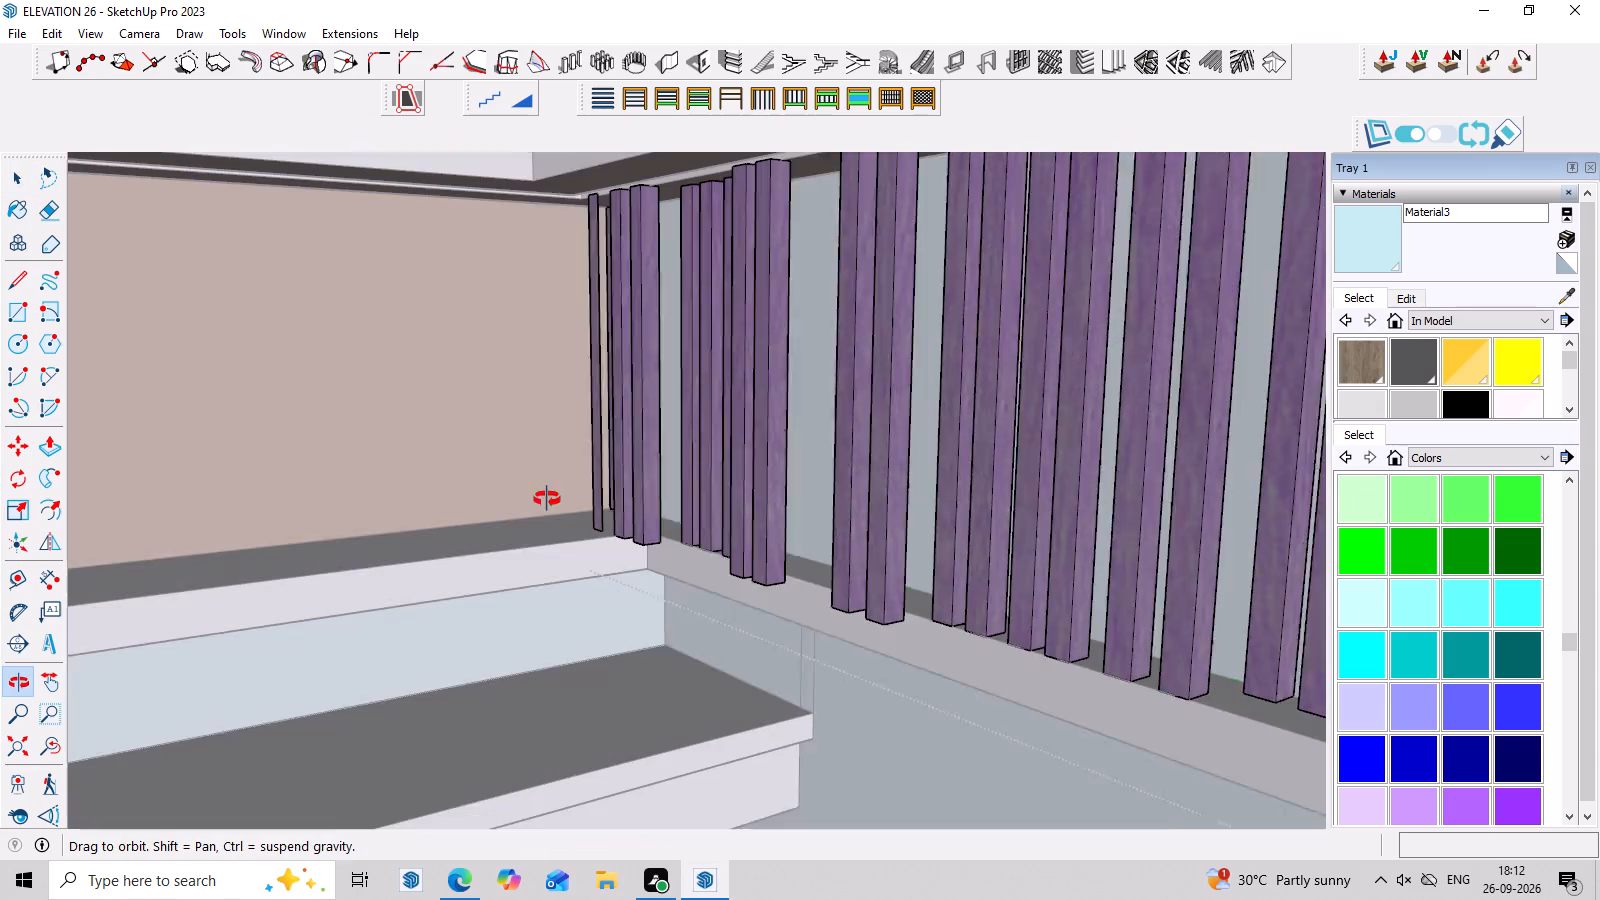
pyautogui.moveTo(547, 499); pyautogui.dragTo(539, 495, button='middle')
pyautogui.scroll(2, 885, 604)
pyautogui.scroll(-10, 622, 603)
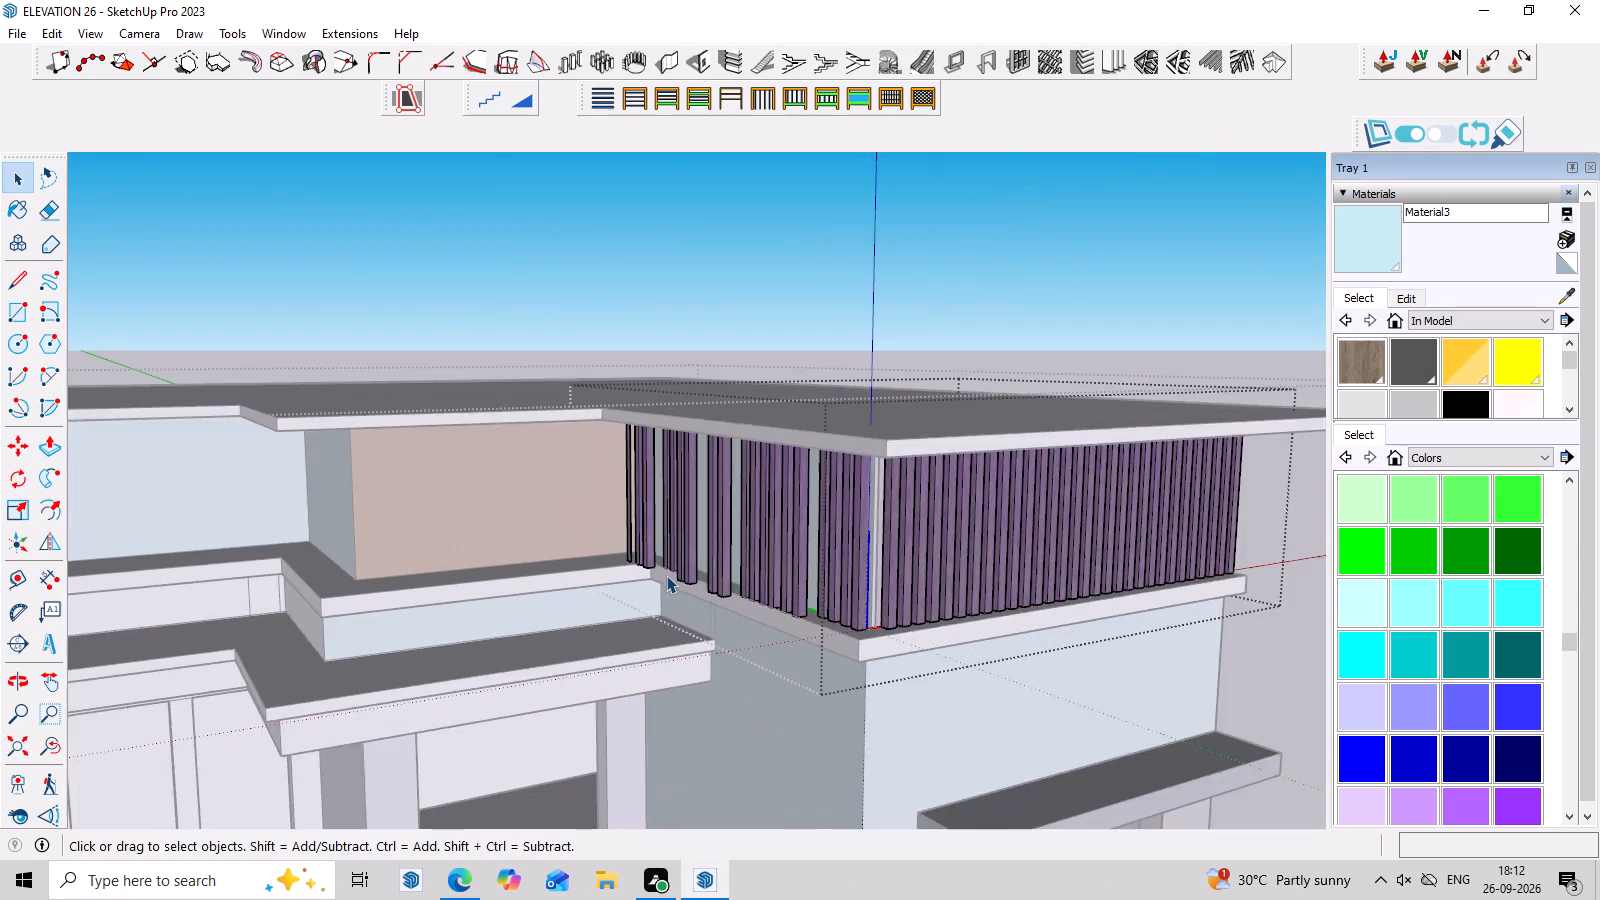
pyautogui.scroll(-20, 666, 575)
pyautogui.scroll(-1, 666, 575)
pyautogui.moveTo(991, 595); pyautogui.dragTo(960, 599, button='middle')
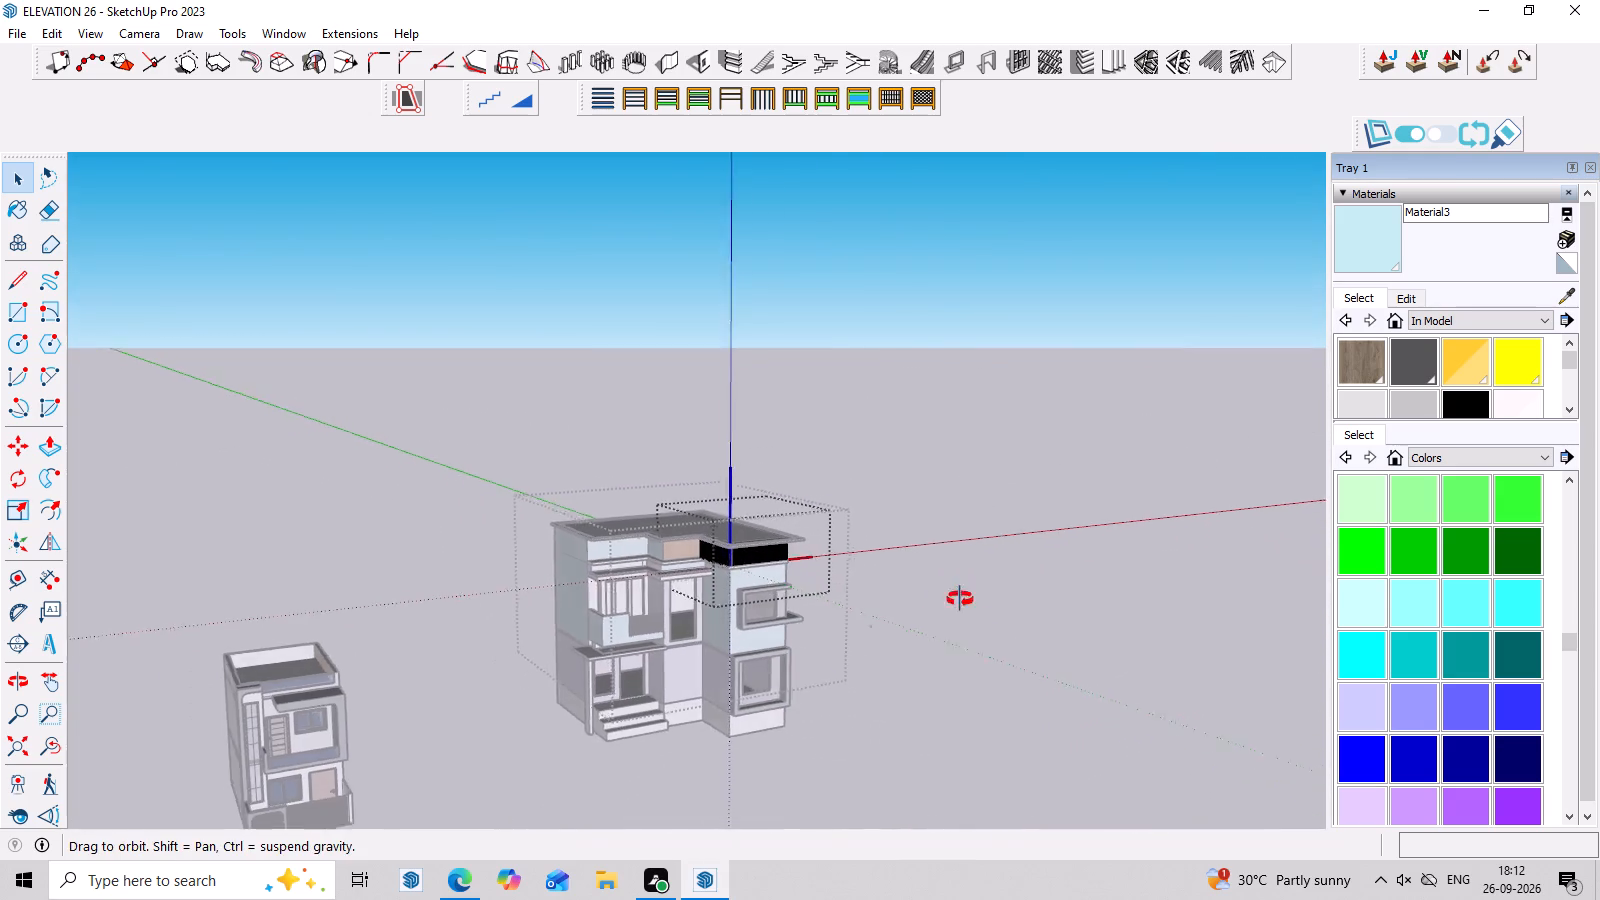
pyautogui.moveTo(960, 599); pyautogui.dragTo(881, 578, button='middle')
pyautogui.scroll(4, 511, 760)
pyautogui.scroll(4, 268, 734)
pyautogui.scroll(-8, 382, 620)
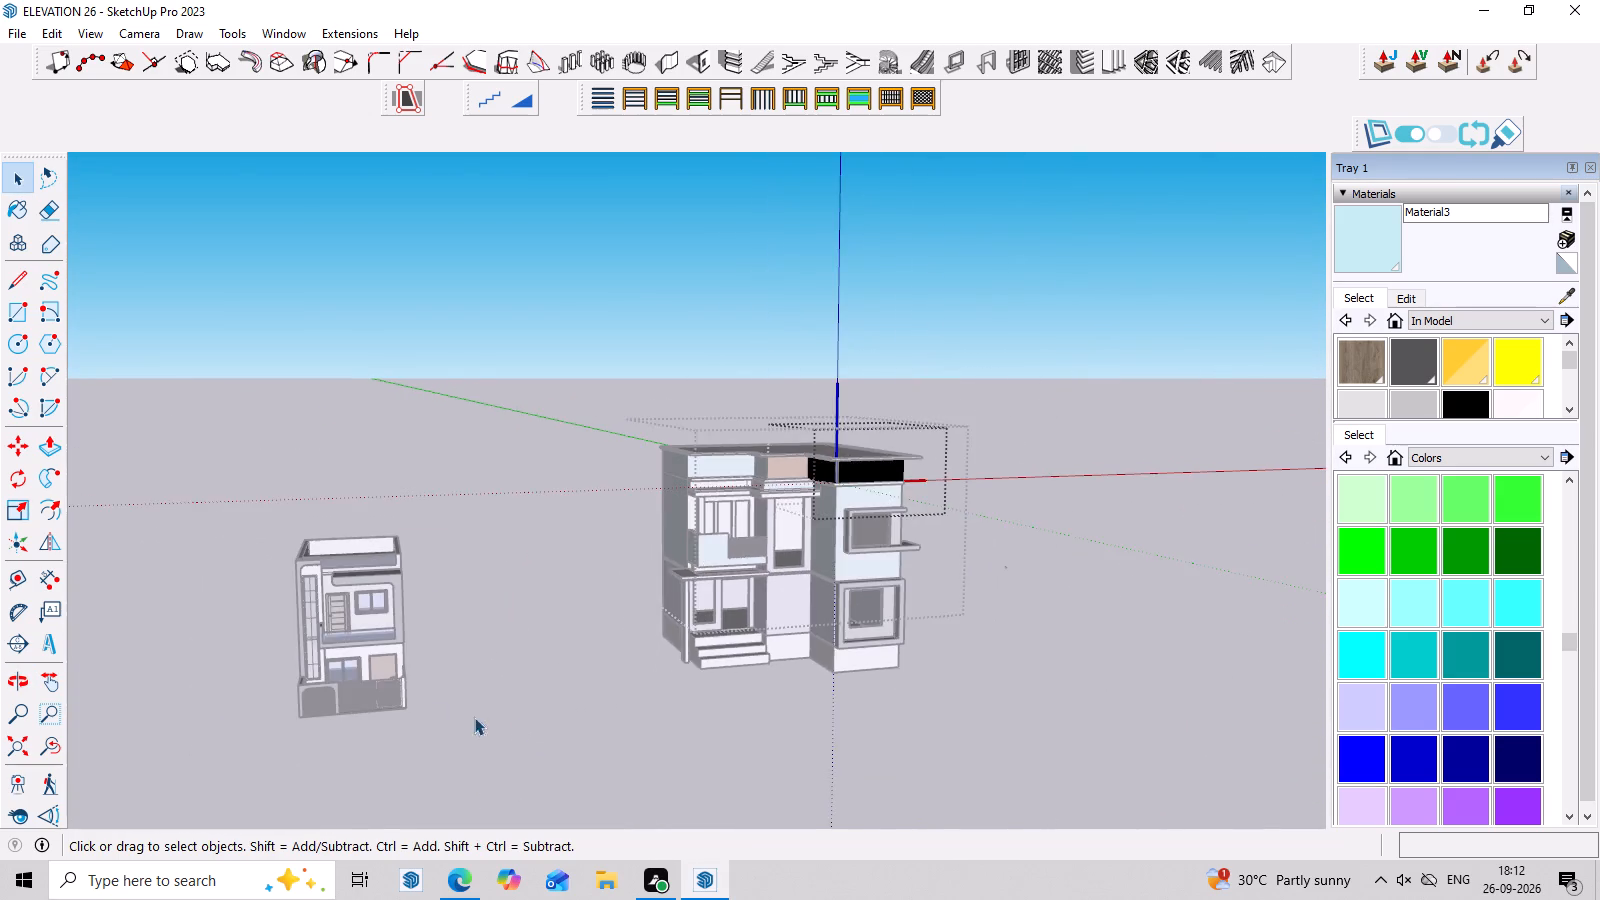
# Close the slat group and examine the front and slatted gate of the neighbouring house.
pyautogui.scroll(14, 416, 709)
pyautogui.scroll(-3, 413, 629)
pyautogui.moveTo(519, 755); pyautogui.dragTo(376, 731, button='middle')
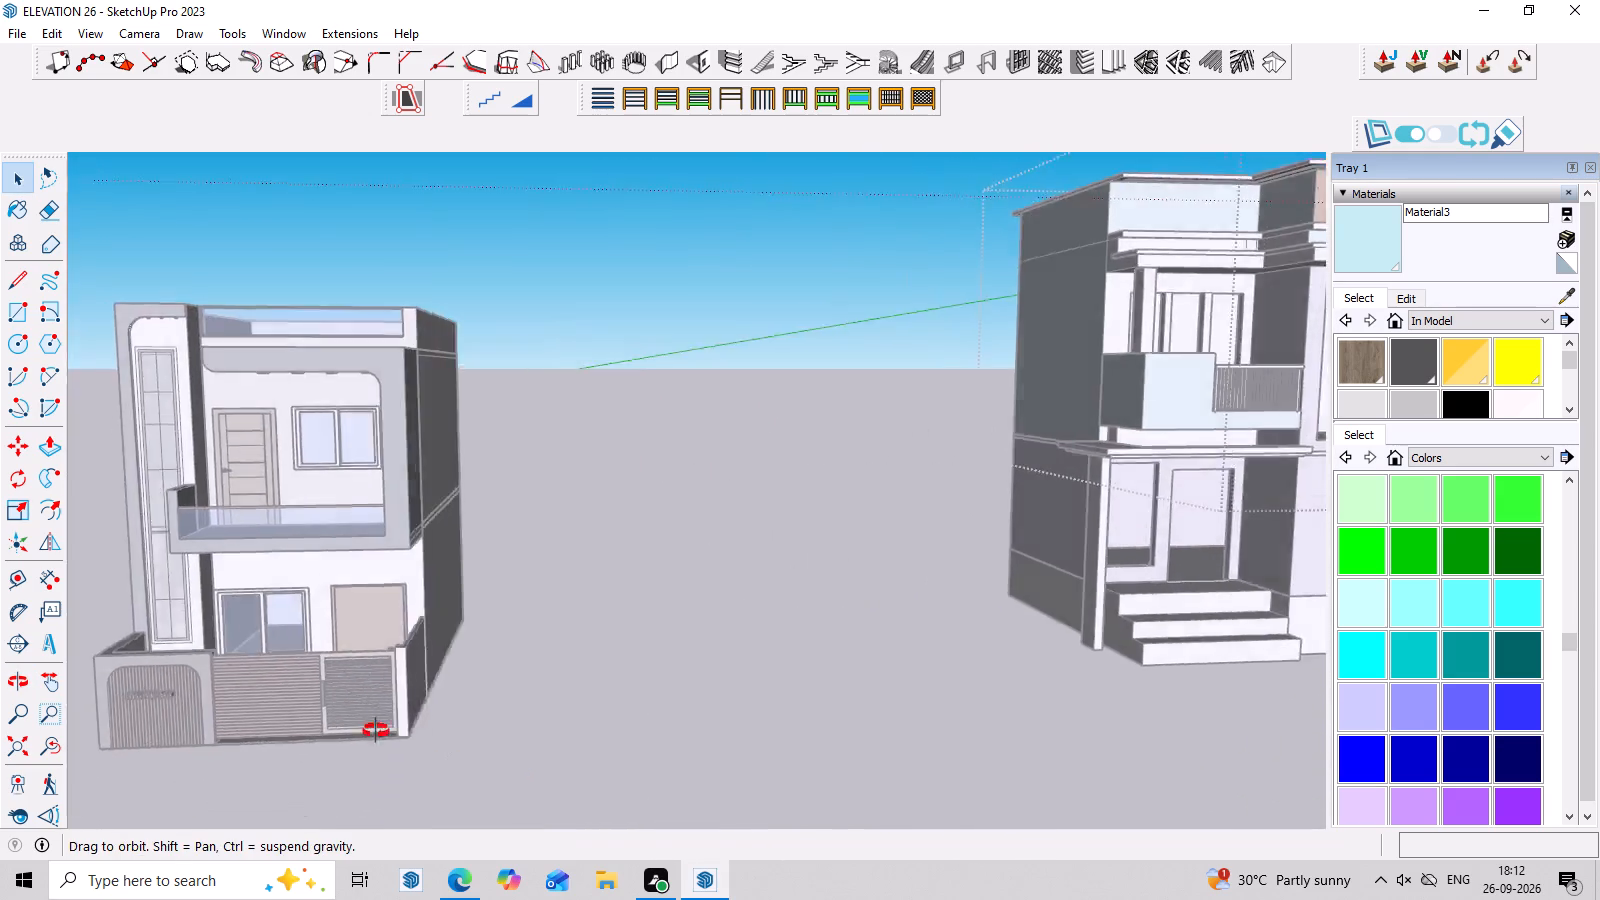
pyautogui.moveTo(376, 731); pyautogui.dragTo(331, 702, button='middle')
pyautogui.scroll(11, 284, 707)
pyautogui.scroll(-7, 457, 649)
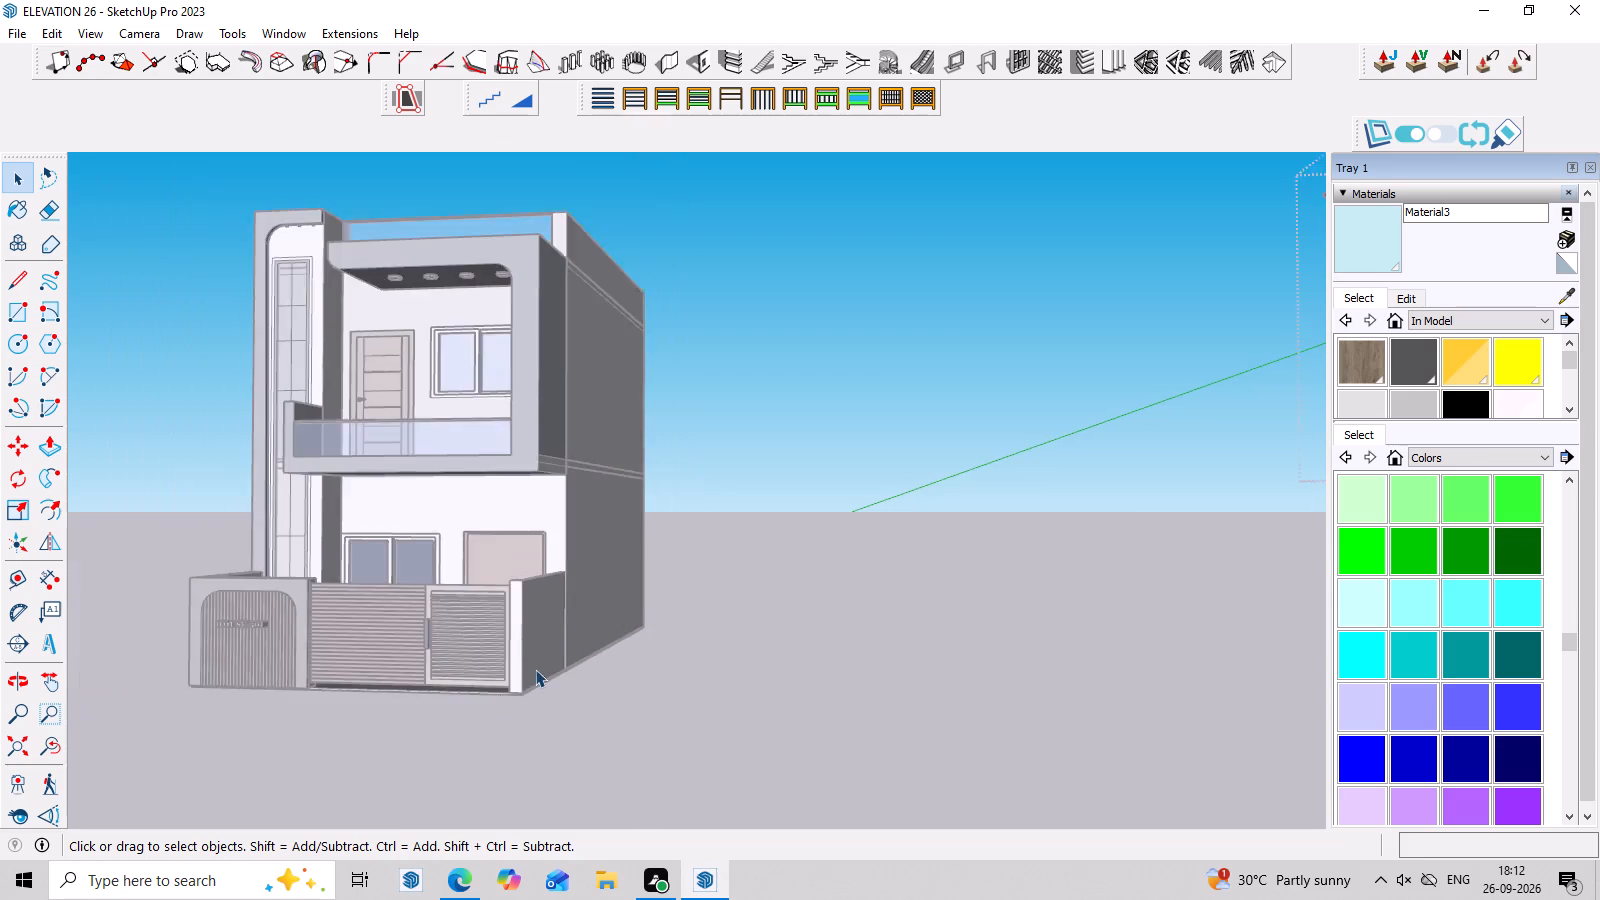
pyautogui.scroll(-1, 535, 669)
pyautogui.scroll(8, 466, 706)
pyautogui.moveTo(489, 656); pyautogui.dragTo(583, 718, button='middle')
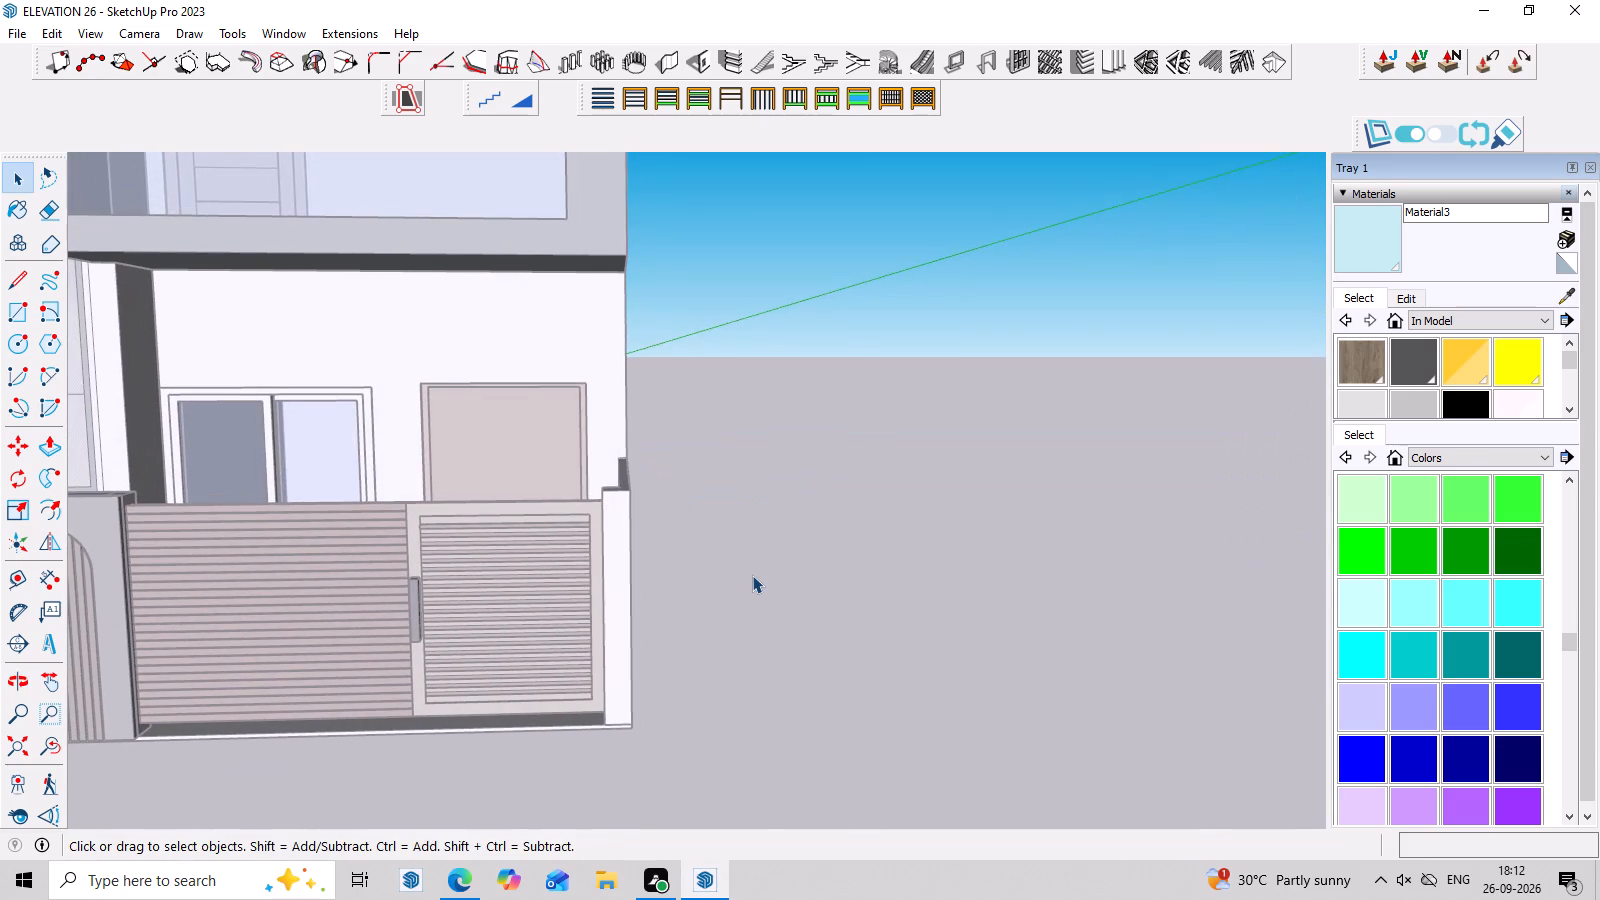
pyautogui.click(752, 575)
pyautogui.doubleClick(752, 575)
pyautogui.moveTo(752, 604); pyautogui.dragTo(680, 618, button='middle')
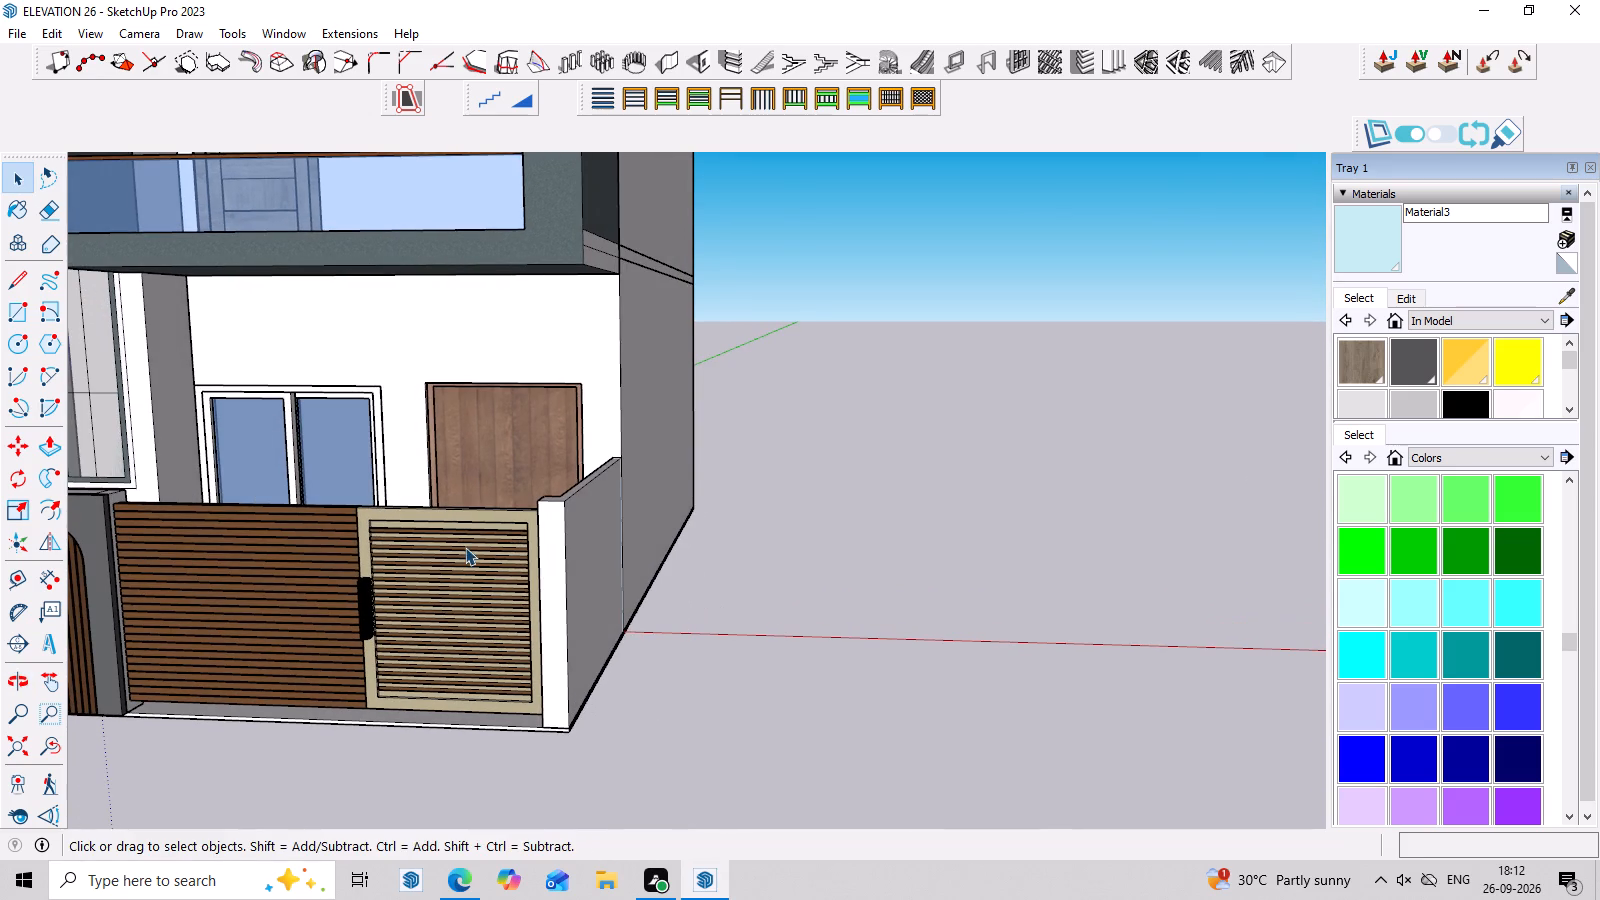
pyautogui.scroll(3, 465, 547)
pyautogui.moveTo(482, 519); pyautogui.dragTo(529, 422, button='middle')
pyautogui.scroll(3, 541, 469)
pyautogui.scroll(-8, 560, 475)
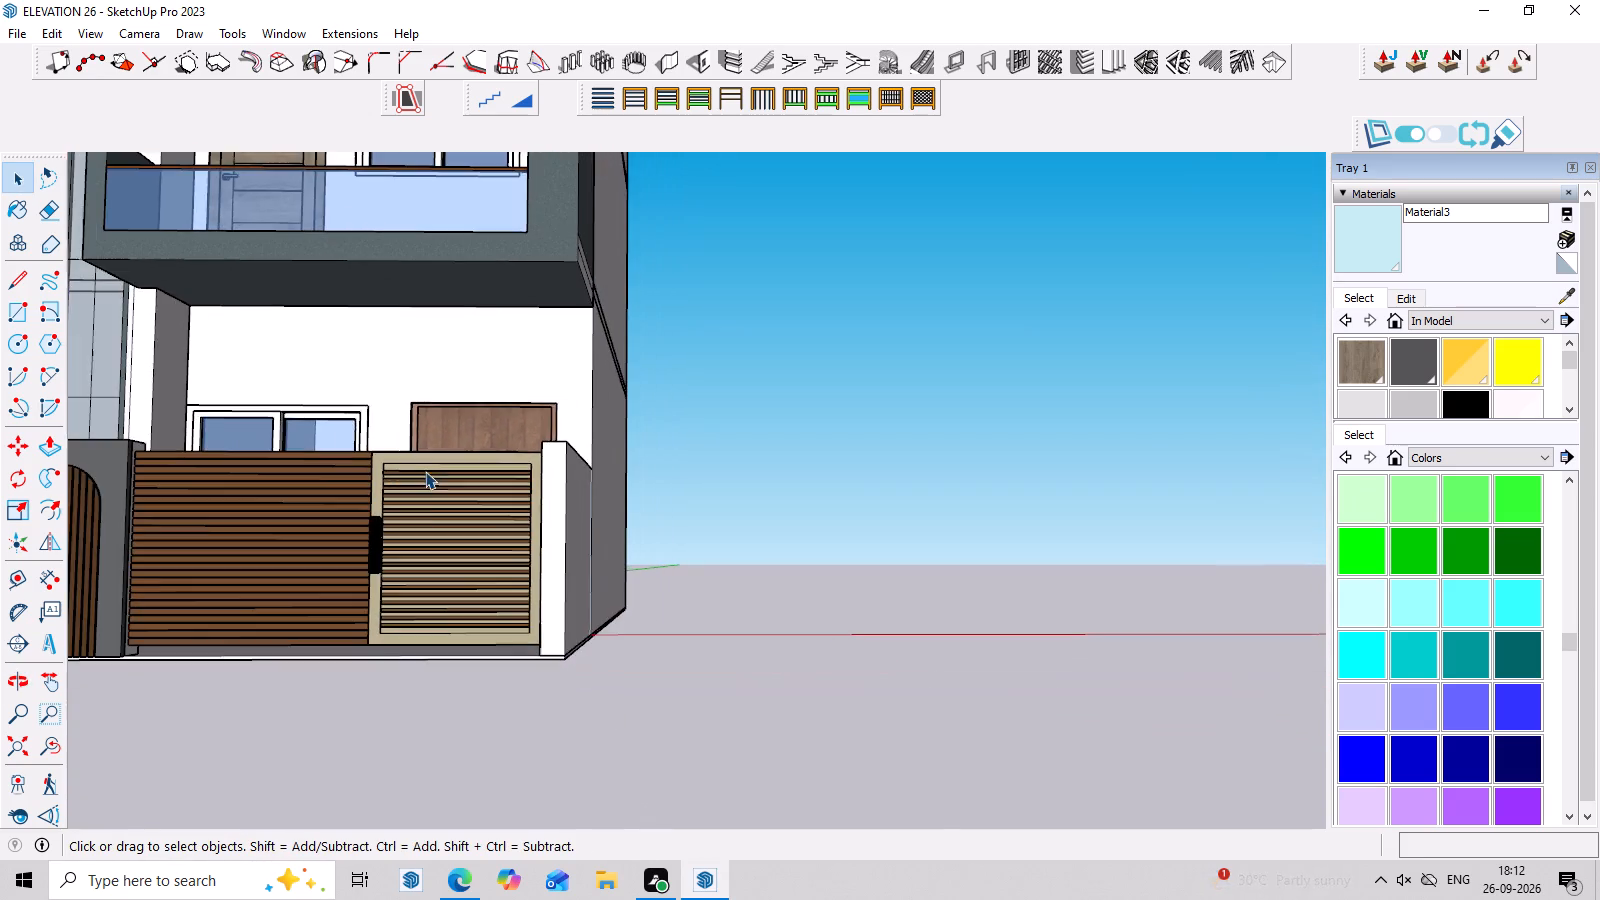
pyautogui.scroll(-17, 432, 513)
pyautogui.scroll(2, 1050, 411)
# Open the parapet slat group and move one protruding slat near the corner about 6 inches back toward the light blue wall.
pyautogui.moveTo(1053, 390); pyautogui.dragTo(1057, 734, button='middle')
pyautogui.scroll(4, 1114, 378)
pyautogui.scroll(-4, 927, 328)
pyautogui.moveTo(1177, 434); pyautogui.dragTo(1271, 268, button='middle')
pyautogui.scroll(6, 1018, 231)
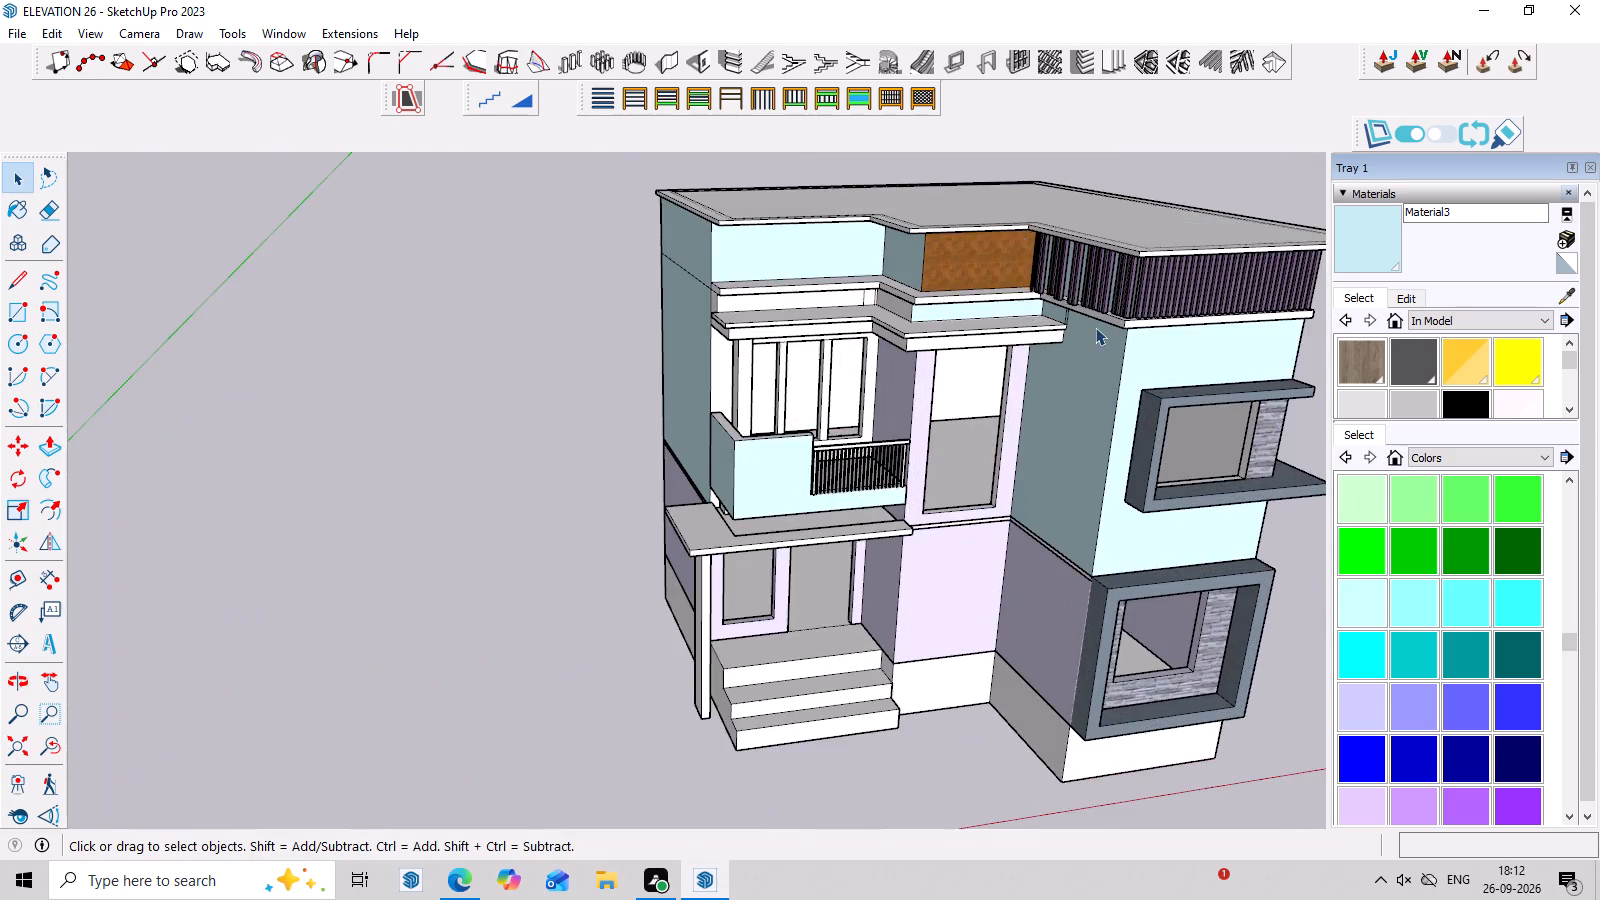
pyautogui.scroll(11, 1095, 327)
pyautogui.scroll(4, 1185, 225)
pyautogui.scroll(3, 1073, 354)
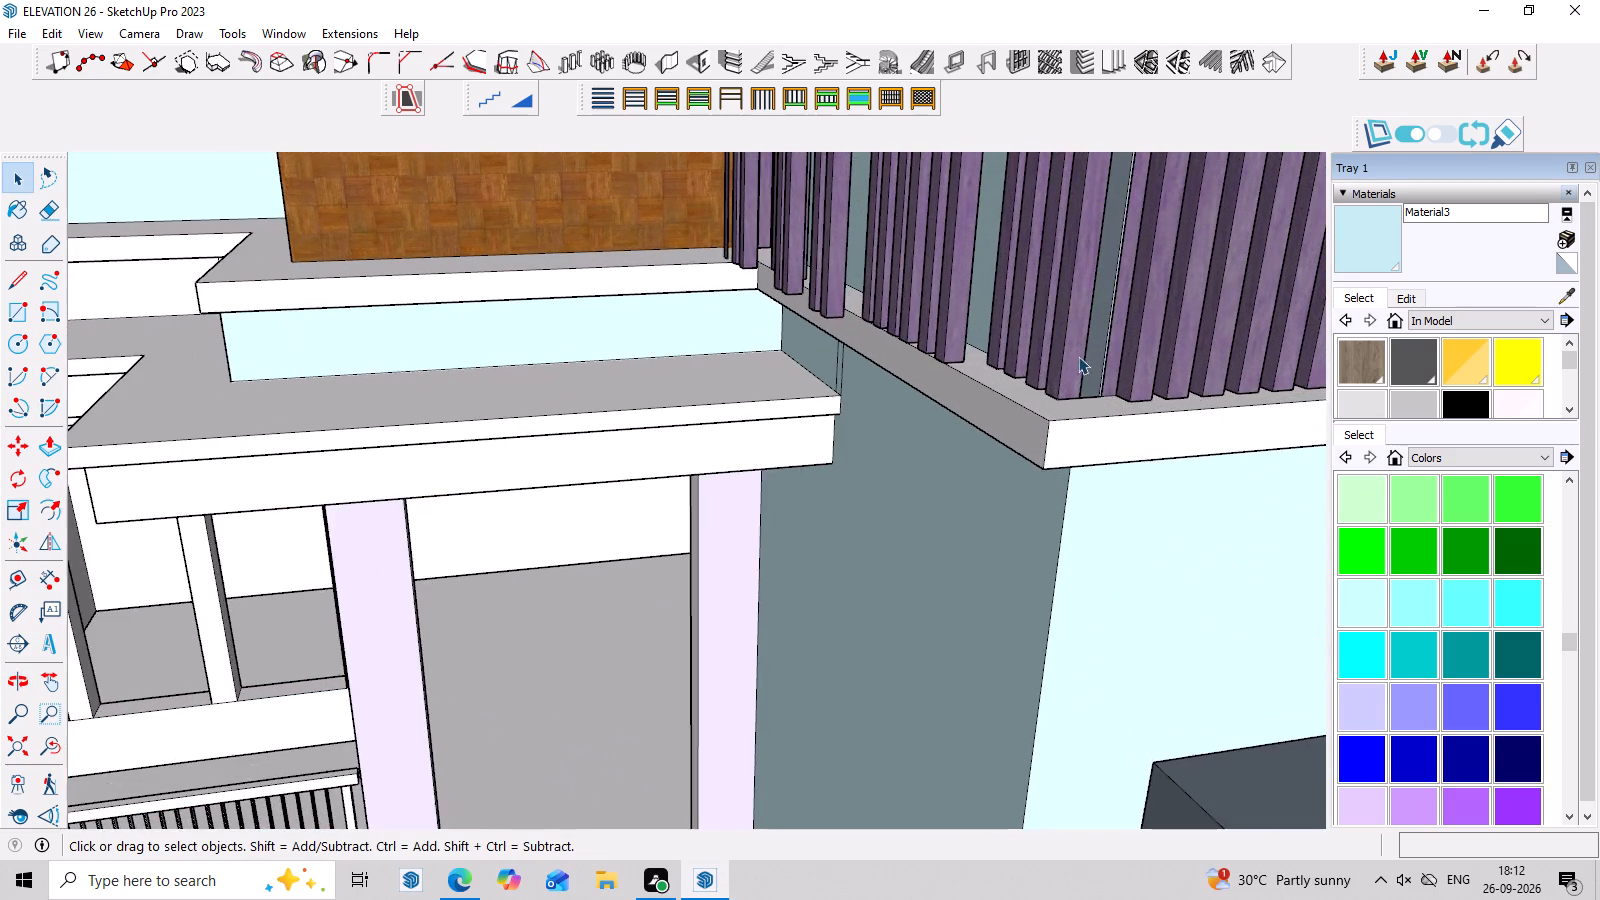
pyautogui.moveTo(1089, 358); pyautogui.dragTo(1411, 239, button='middle')
pyautogui.scroll(2, 1041, 238)
pyautogui.moveTo(910, 266); pyautogui.dragTo(907, 453, button='middle')
pyautogui.scroll(4, 871, 309)
pyautogui.tripleClick(774, 306)
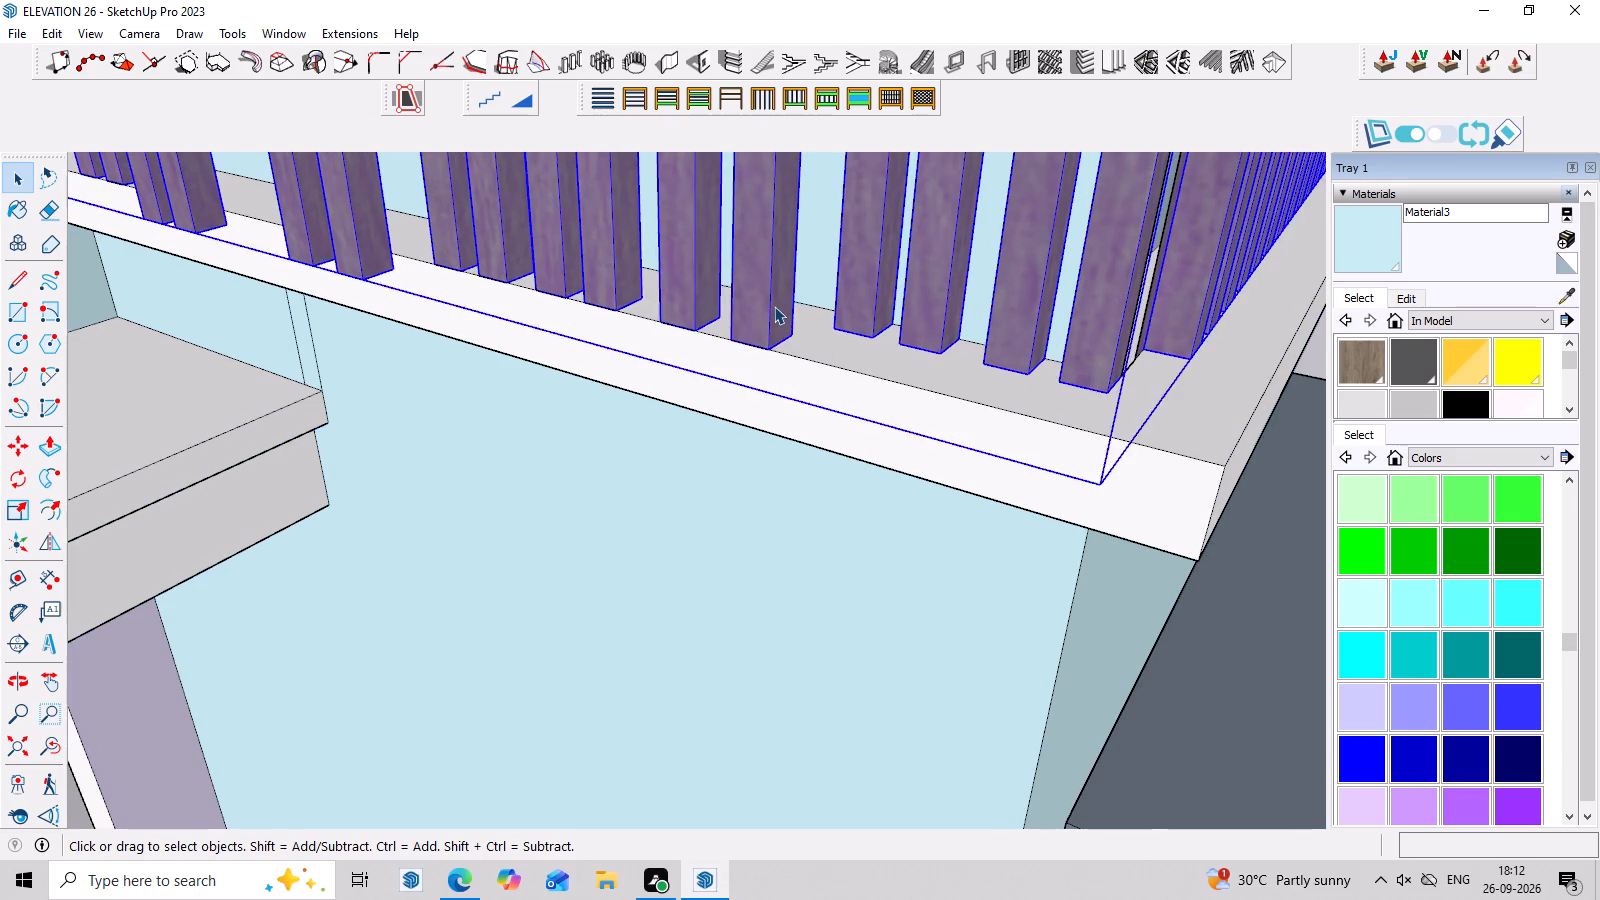
pyautogui.doubleClick(774, 306)
pyautogui.scroll(3, 774, 306)
pyautogui.press('m')
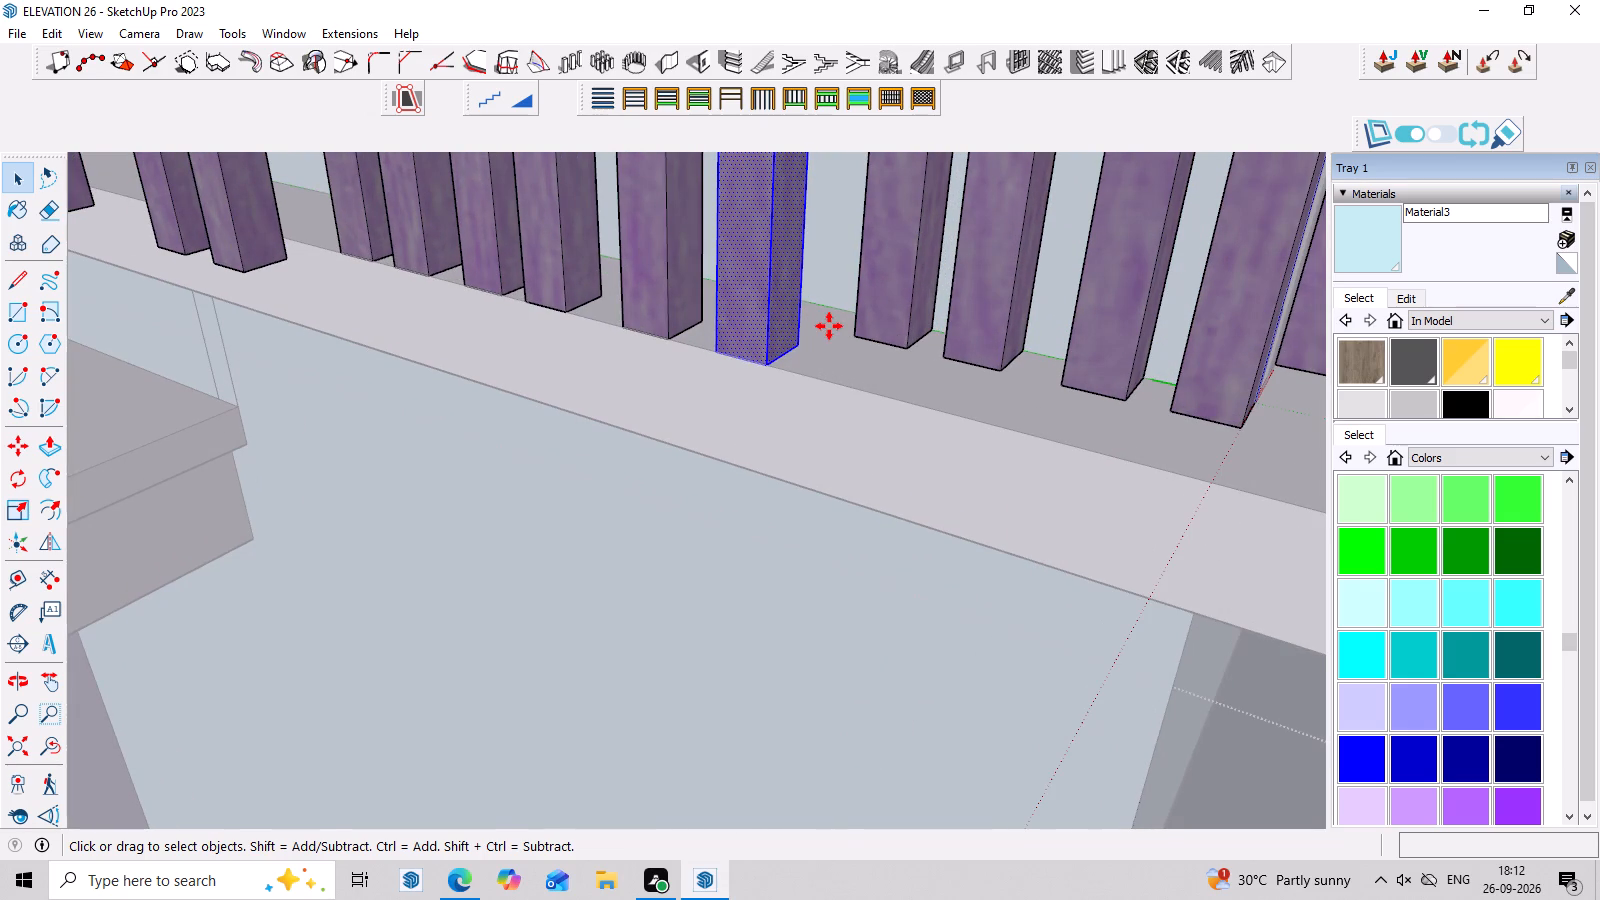
pyautogui.click(797, 345)
pyautogui.click(820, 311)
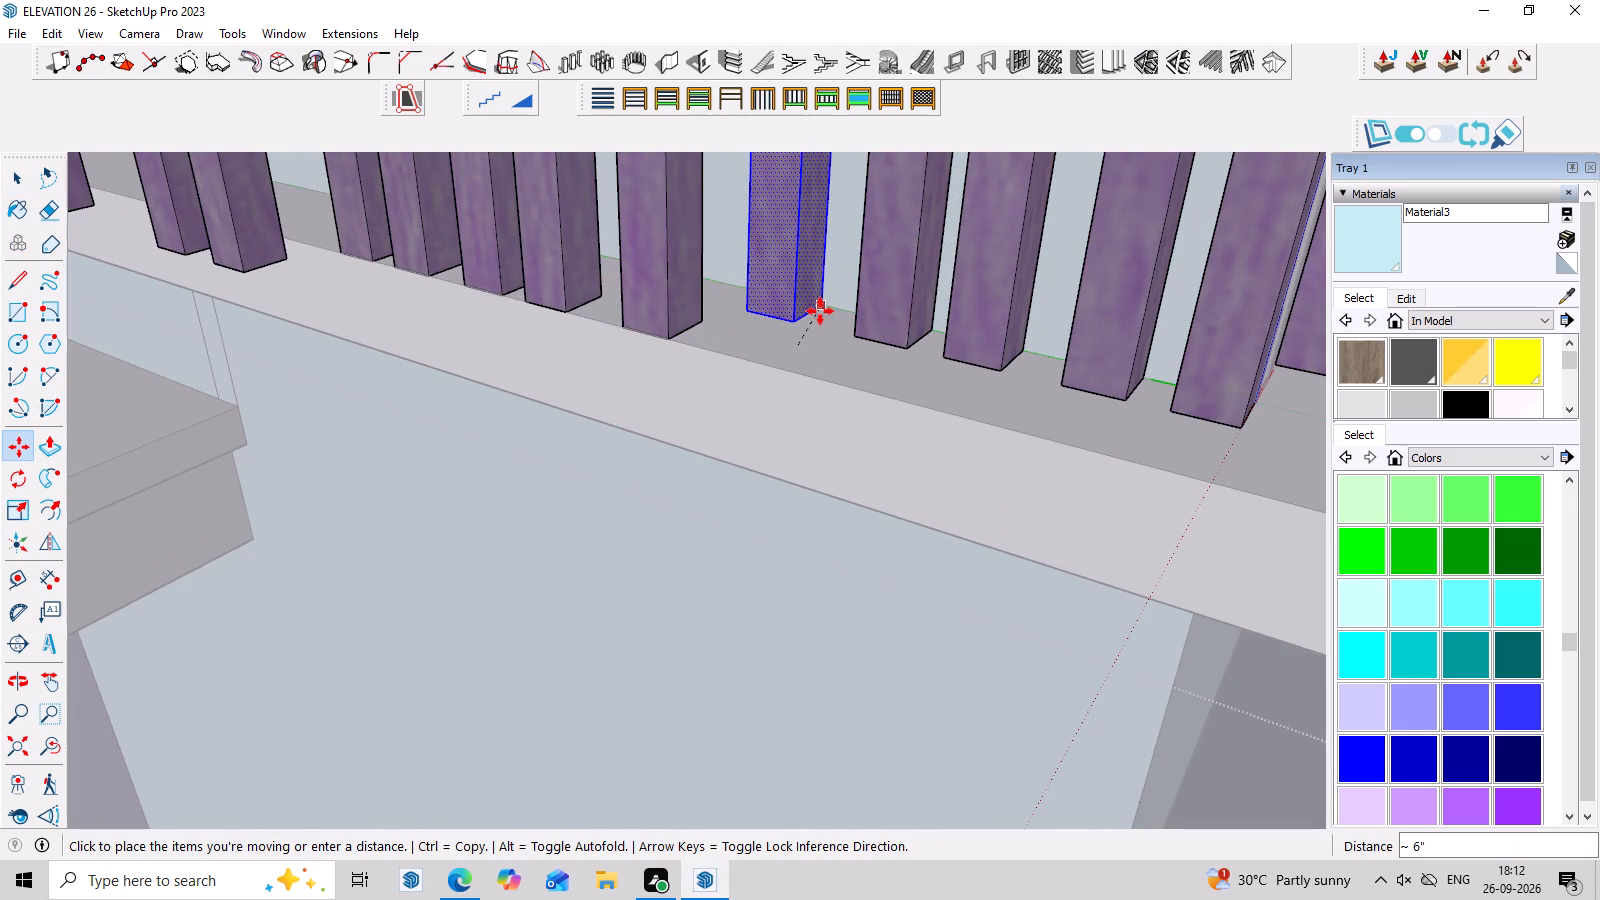
# Move the adjacent protruding slat, on the side toward the wood panel, back toward the light blue wall.
pyautogui.scroll(1, 687, 328)
pyautogui.press('space')
pyautogui.doubleClick(688, 306)
pyautogui.scroll(1, 689, 306)
pyautogui.tripleClick(691, 306)
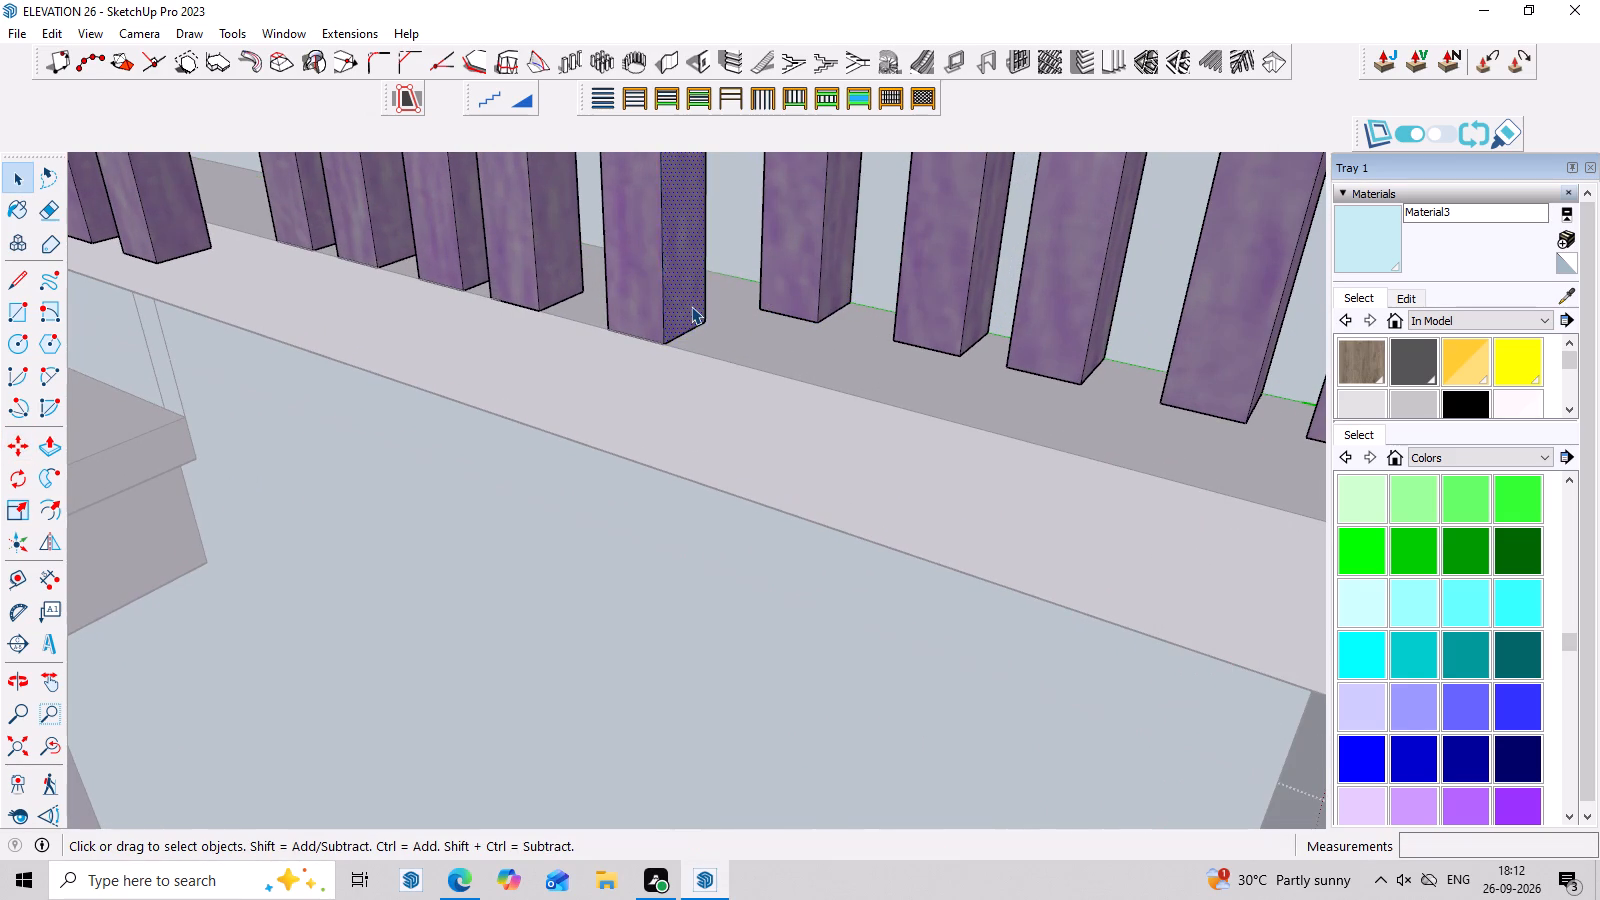
pyautogui.press('m')
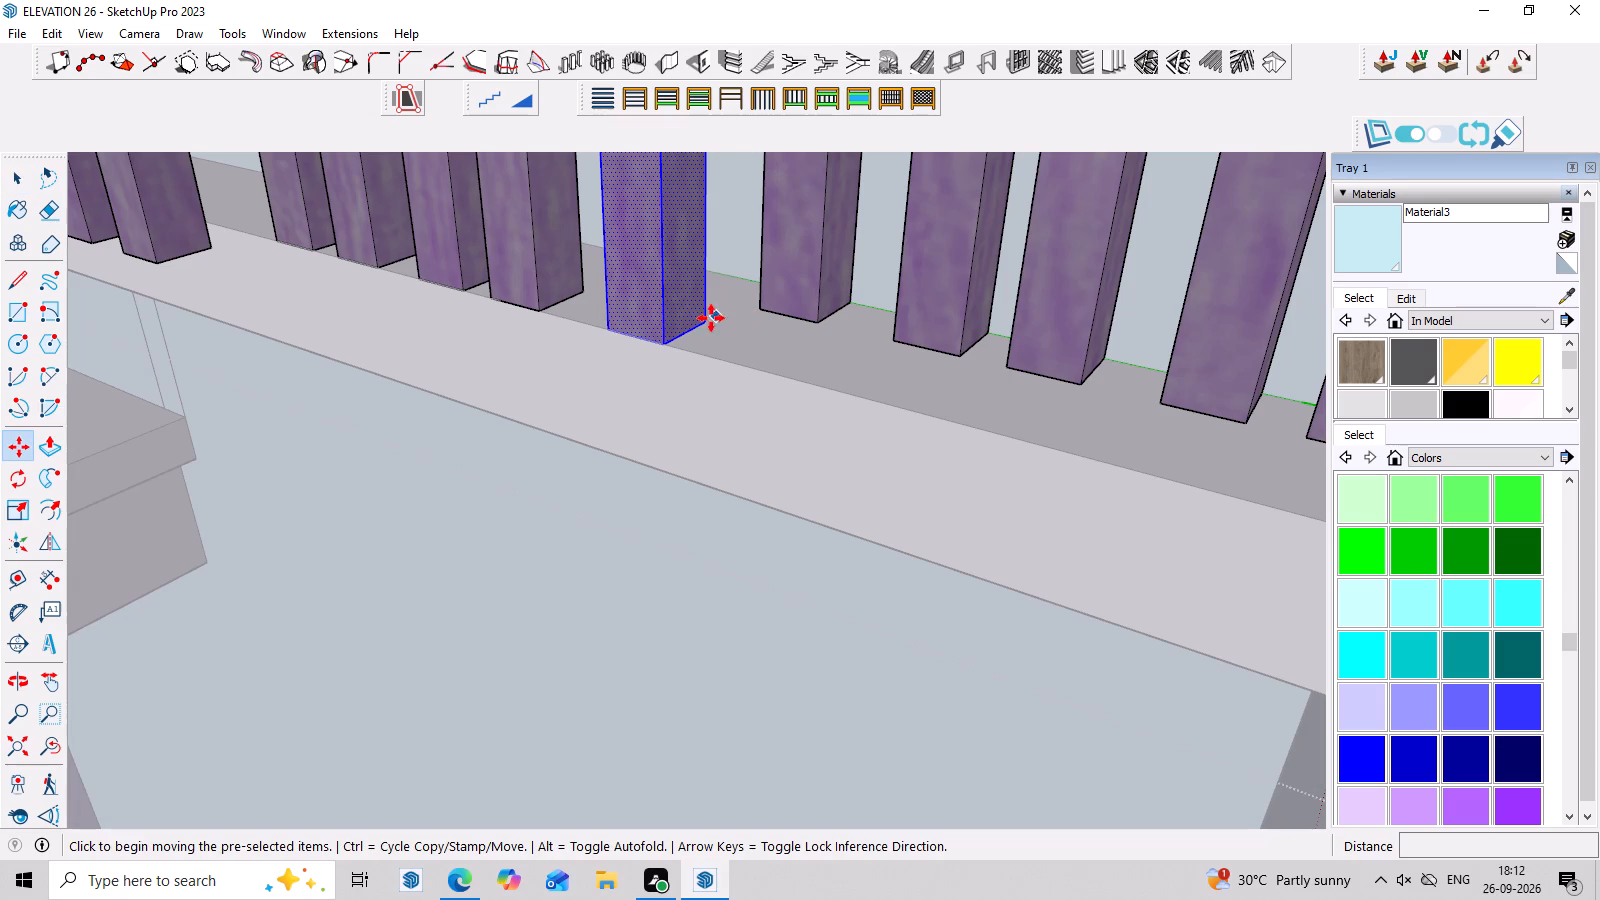
pyautogui.click(699, 322)
pyautogui.click(726, 277)
# Move the next four protruding slats together back toward the light blue wall, in line with the corrected ones.
pyautogui.scroll(-1, 512, 265)
pyautogui.press('space')
pyautogui.tripleClick(505, 247)
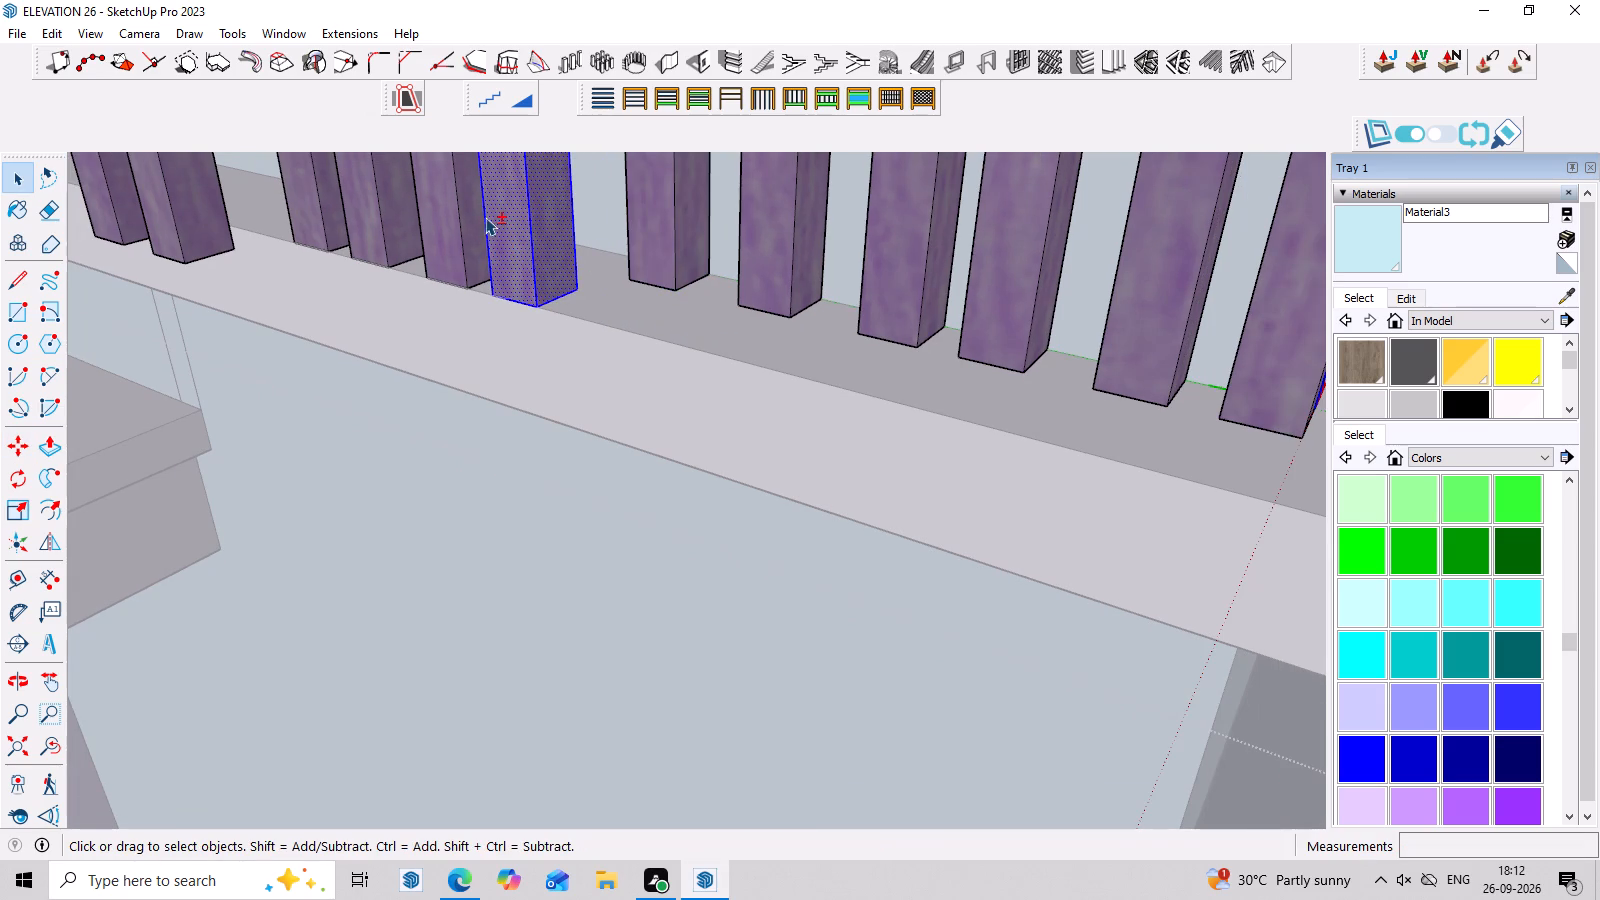
pyautogui.keyDown('shift'); pyautogui.tripleClick(442, 226); pyautogui.keyUp('shift')
pyautogui.keyDown('shift'); pyautogui.click(442, 226); pyautogui.keyUp('shift')
pyautogui.keyDown('shift'); pyautogui.tripleClick(375, 208); pyautogui.keyUp('shift')
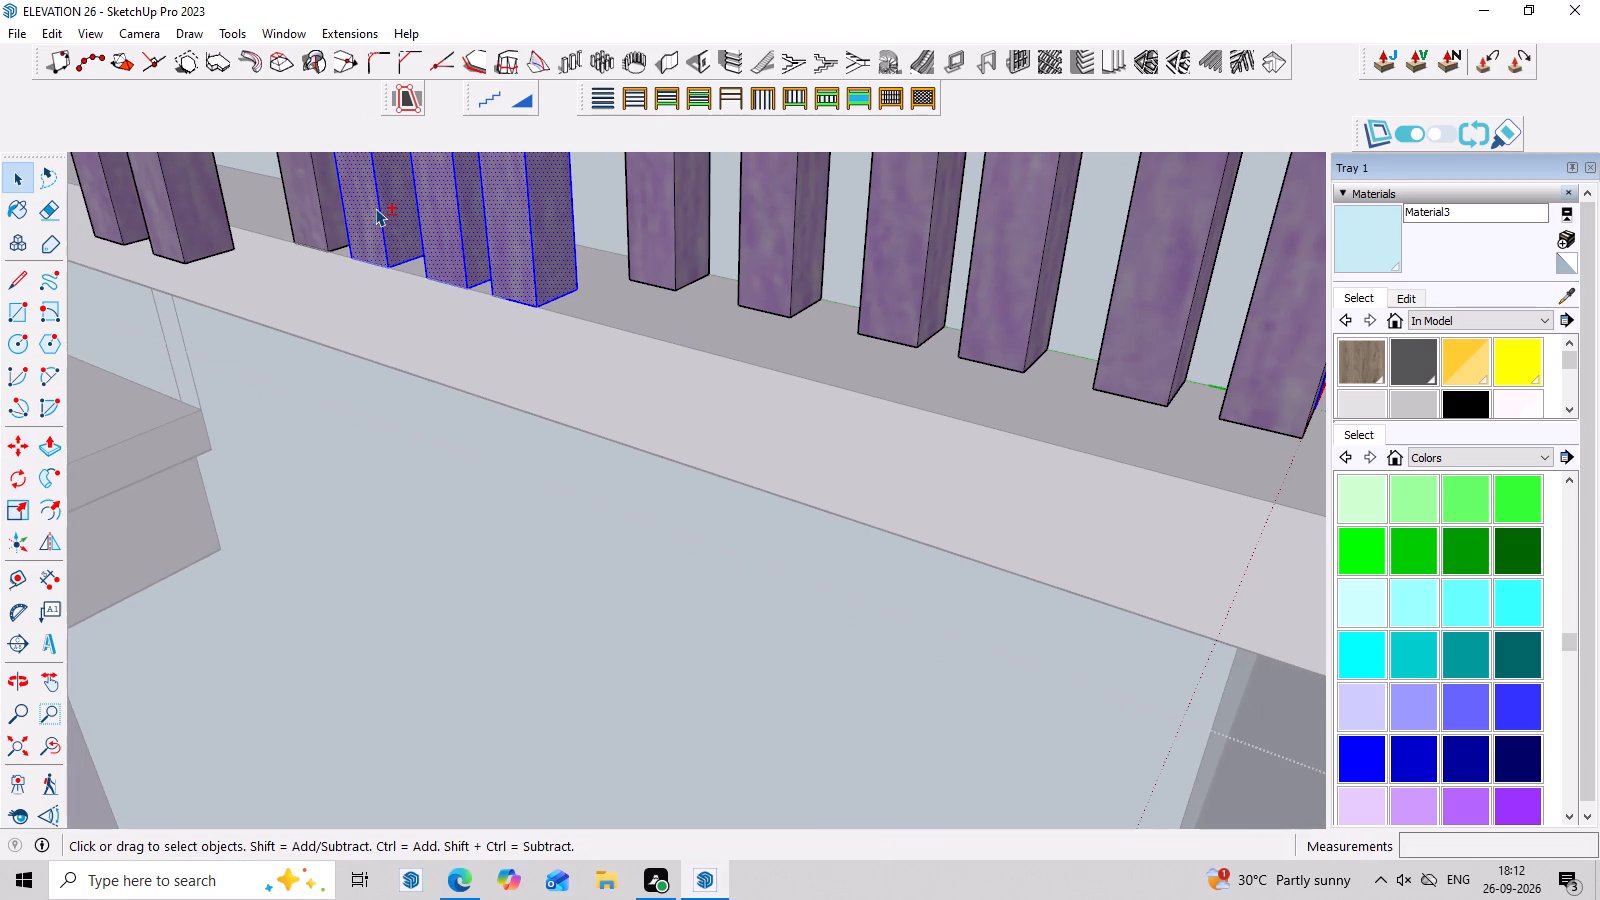
pyautogui.keyDown('shift'); pyautogui.tripleClick(316, 202); pyautogui.keyUp('shift')
pyautogui.keyDown('shift'); pyautogui.click(316, 202); pyautogui.keyUp('shift')
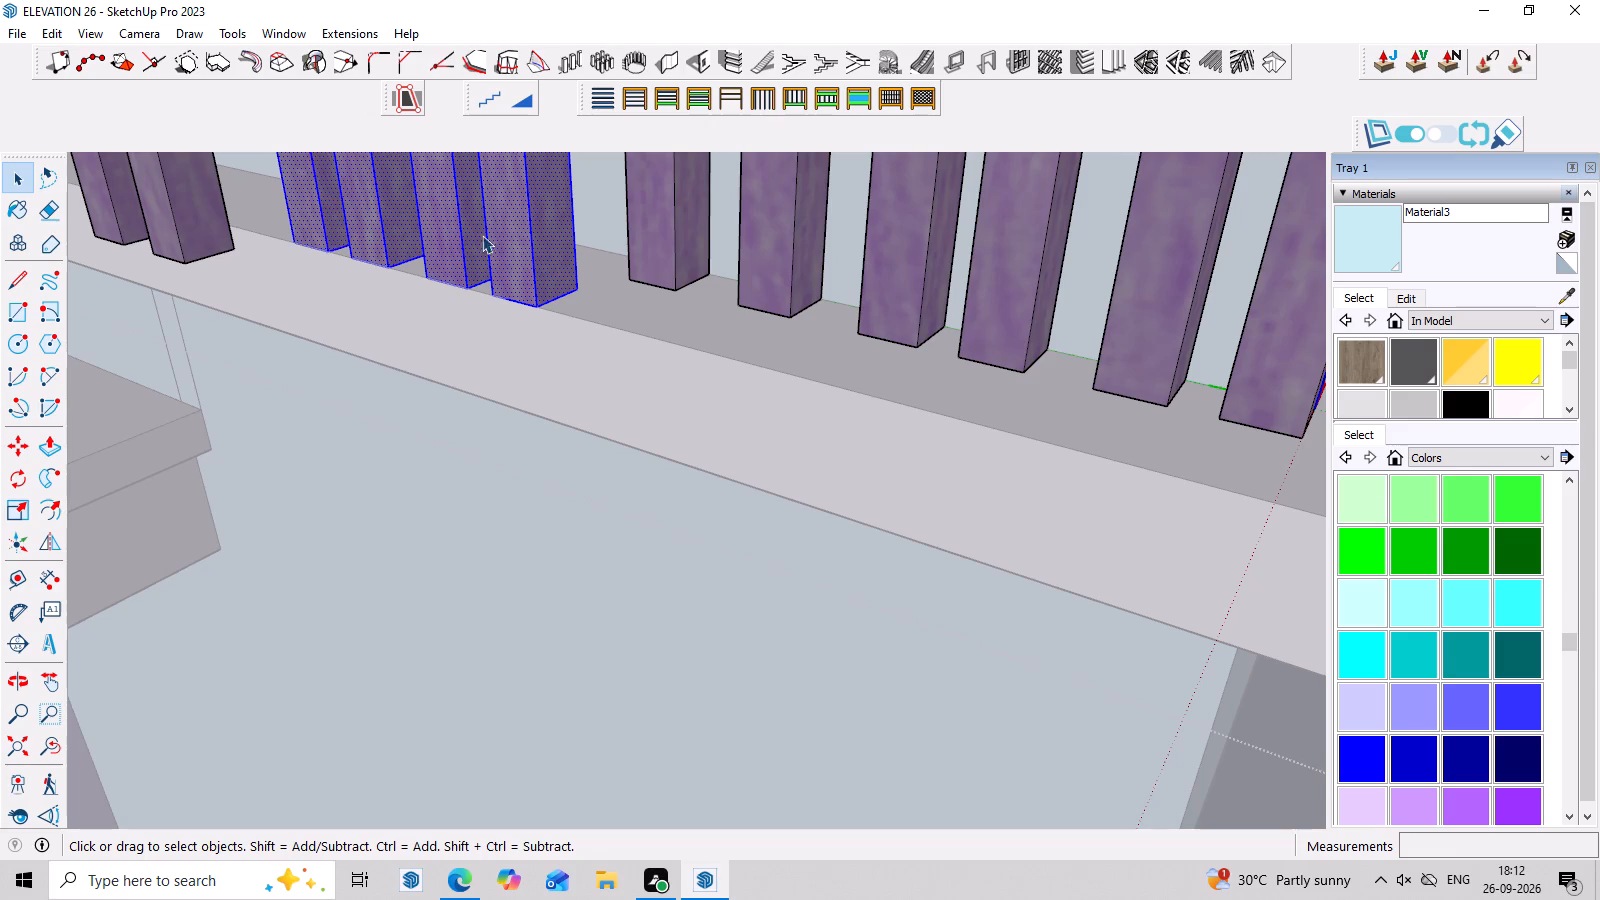
pyautogui.press('m')
pyautogui.click(578, 288)
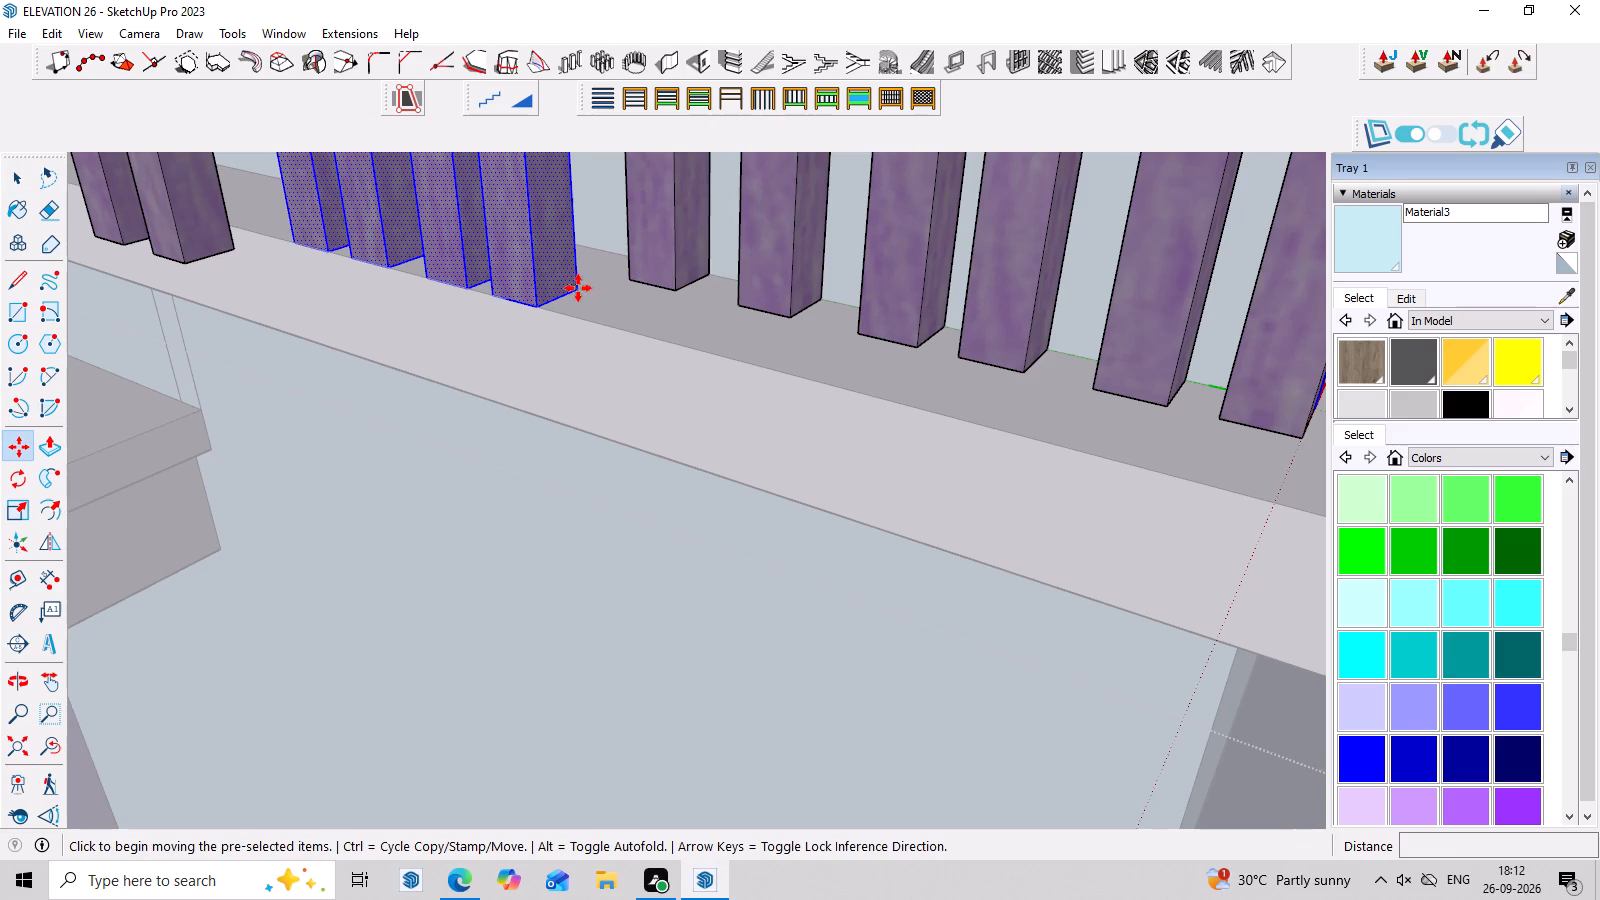
pyautogui.click(602, 249)
# Move the next pair of protruding slats, just beyond those four, back toward the light blue wall.
pyautogui.scroll(-4, 568, 300)
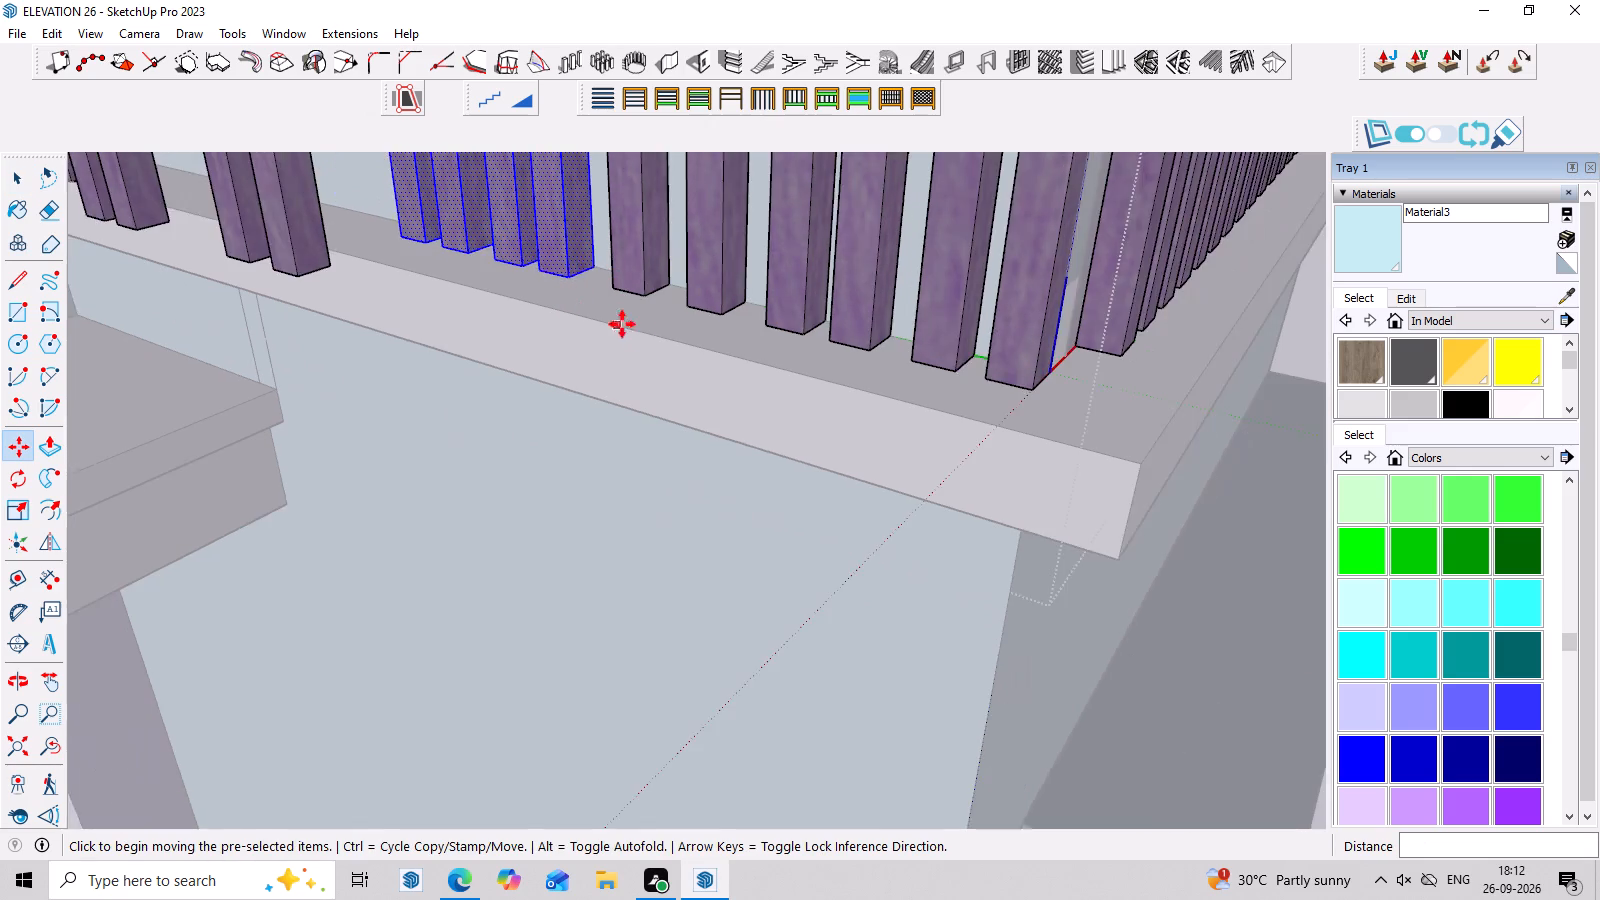
pyautogui.scroll(-19, 622, 324)
pyautogui.moveTo(1037, 552); pyautogui.dragTo(1129, 361, button='middle')
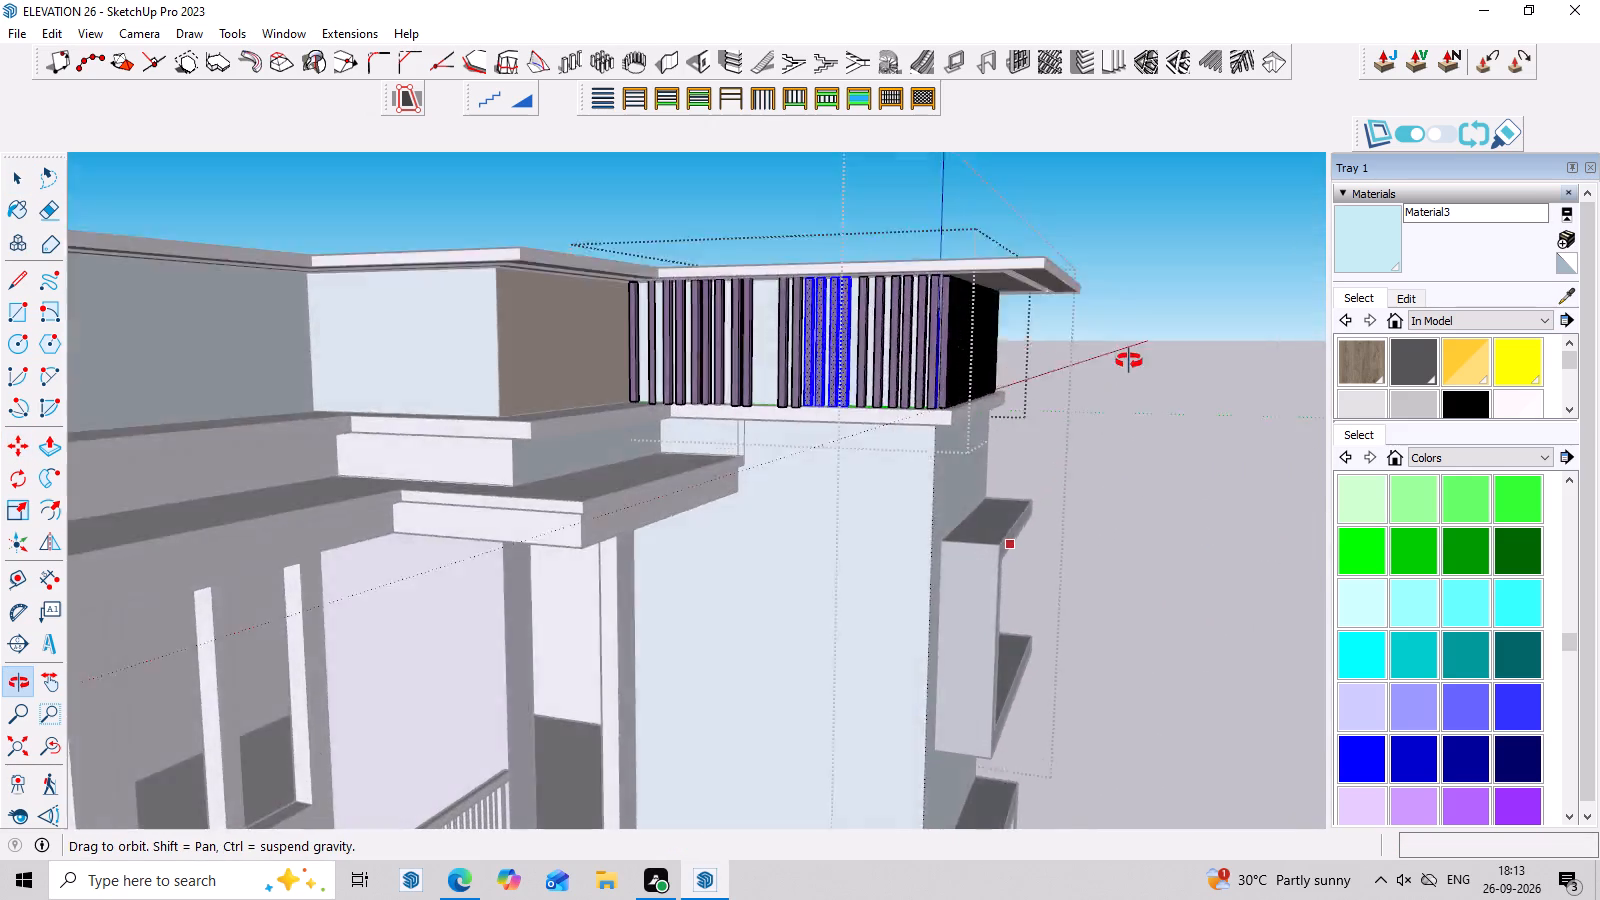
pyautogui.moveTo(1129, 361); pyautogui.dragTo(1124, 297, button='middle')
pyautogui.scroll(-1, 864, 288)
pyautogui.scroll(7, 825, 306)
pyautogui.moveTo(851, 478); pyautogui.dragTo(901, 566, button='middle')
pyautogui.scroll(3, 829, 505)
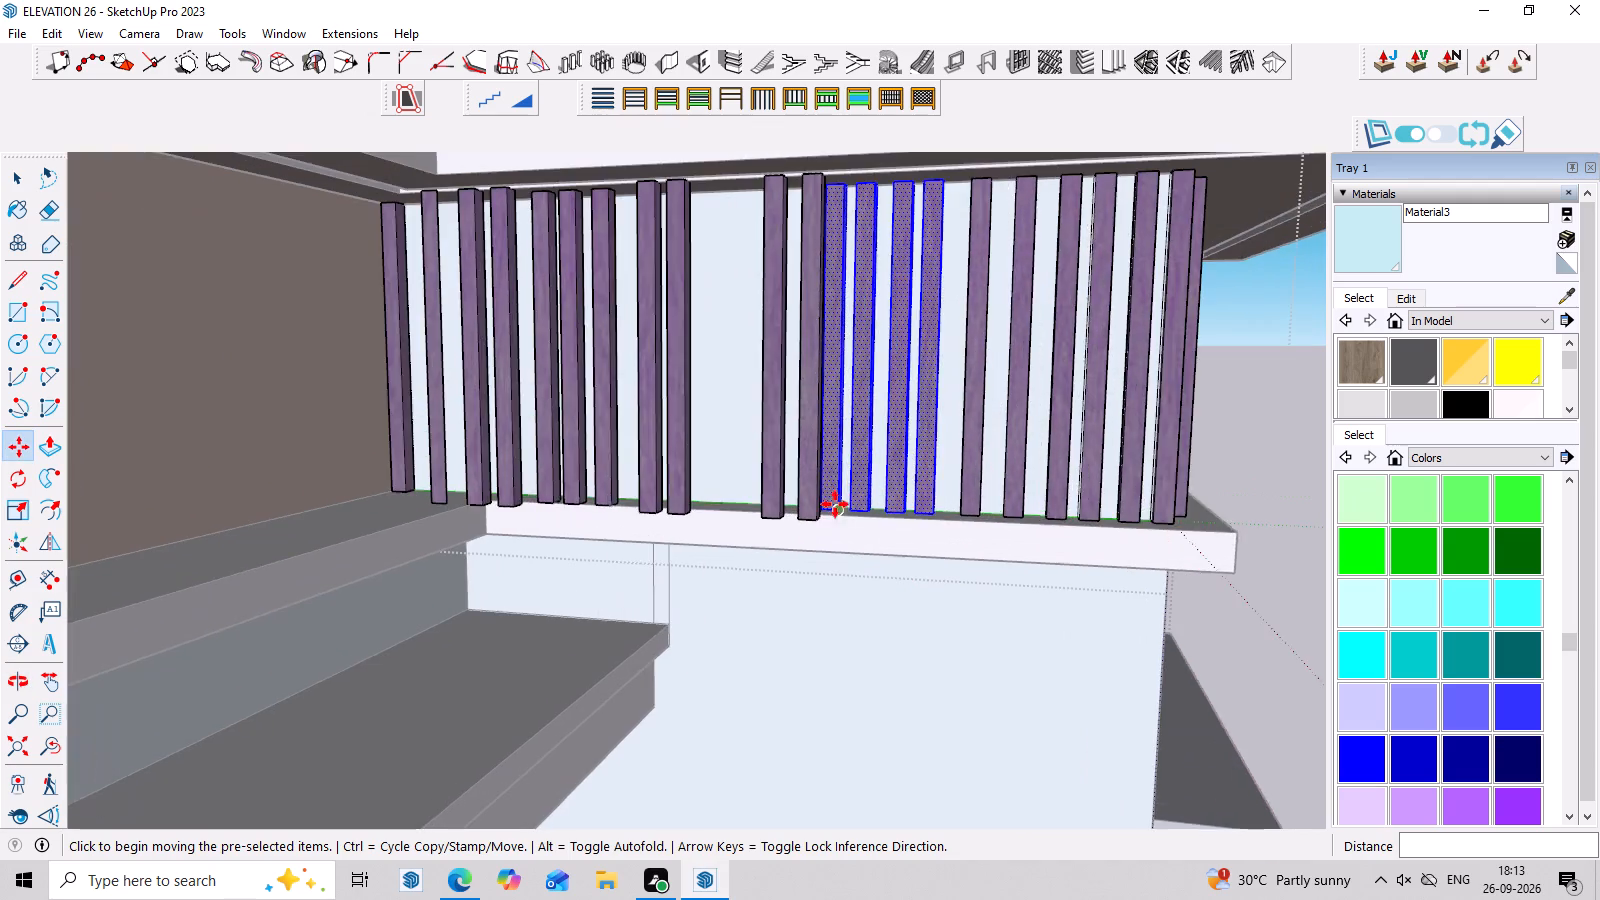
pyautogui.moveTo(835, 504); pyautogui.dragTo(669, 541, button='middle')
pyautogui.scroll(4, 638, 548)
pyautogui.press('space')
pyautogui.tripleClick(577, 554)
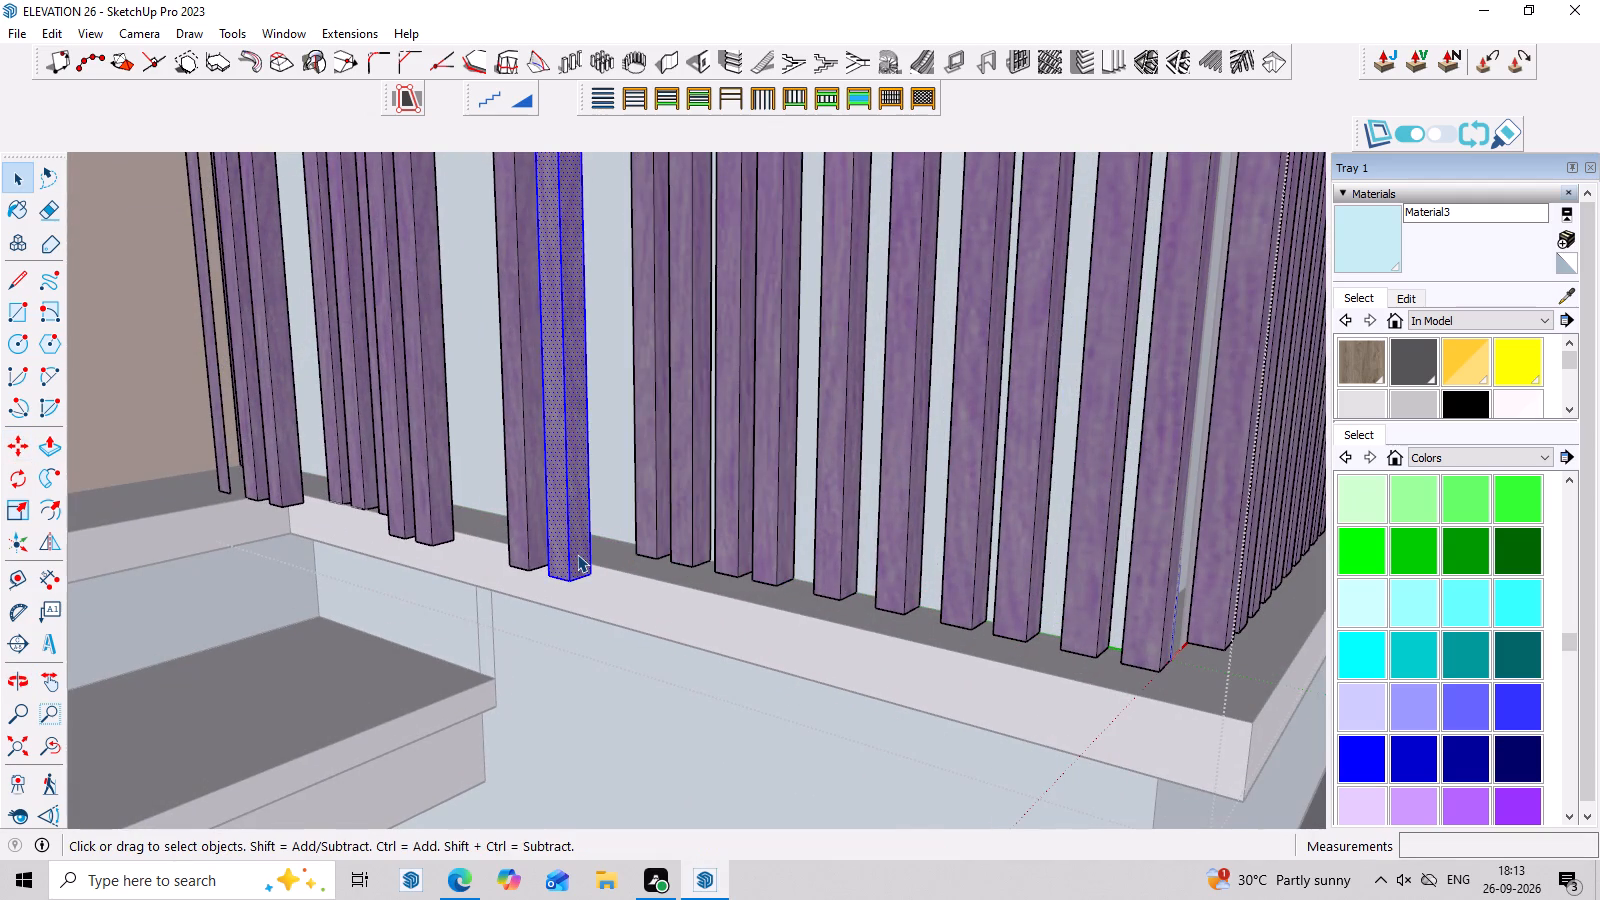
pyautogui.click(577, 554)
pyautogui.keyDown('shift'); pyautogui.tripleClick(526, 487); pyautogui.keyUp('shift')
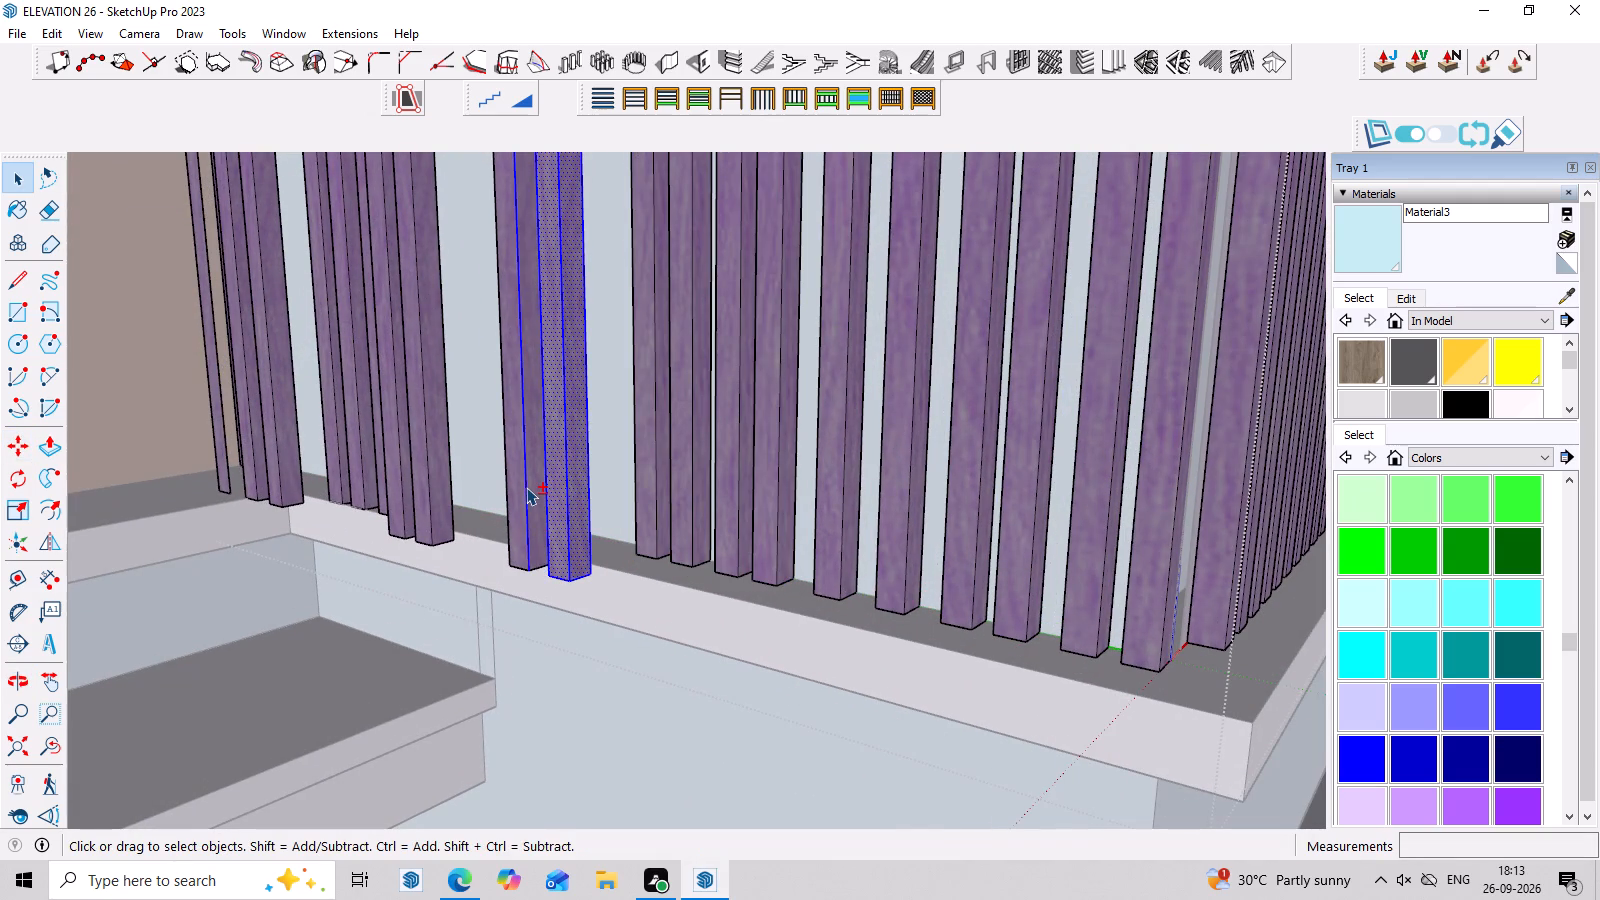
pyautogui.keyDown('shift'); pyautogui.click(526, 487); pyautogui.keyUp('shift')
pyautogui.press('m')
pyautogui.scroll(3, 643, 571)
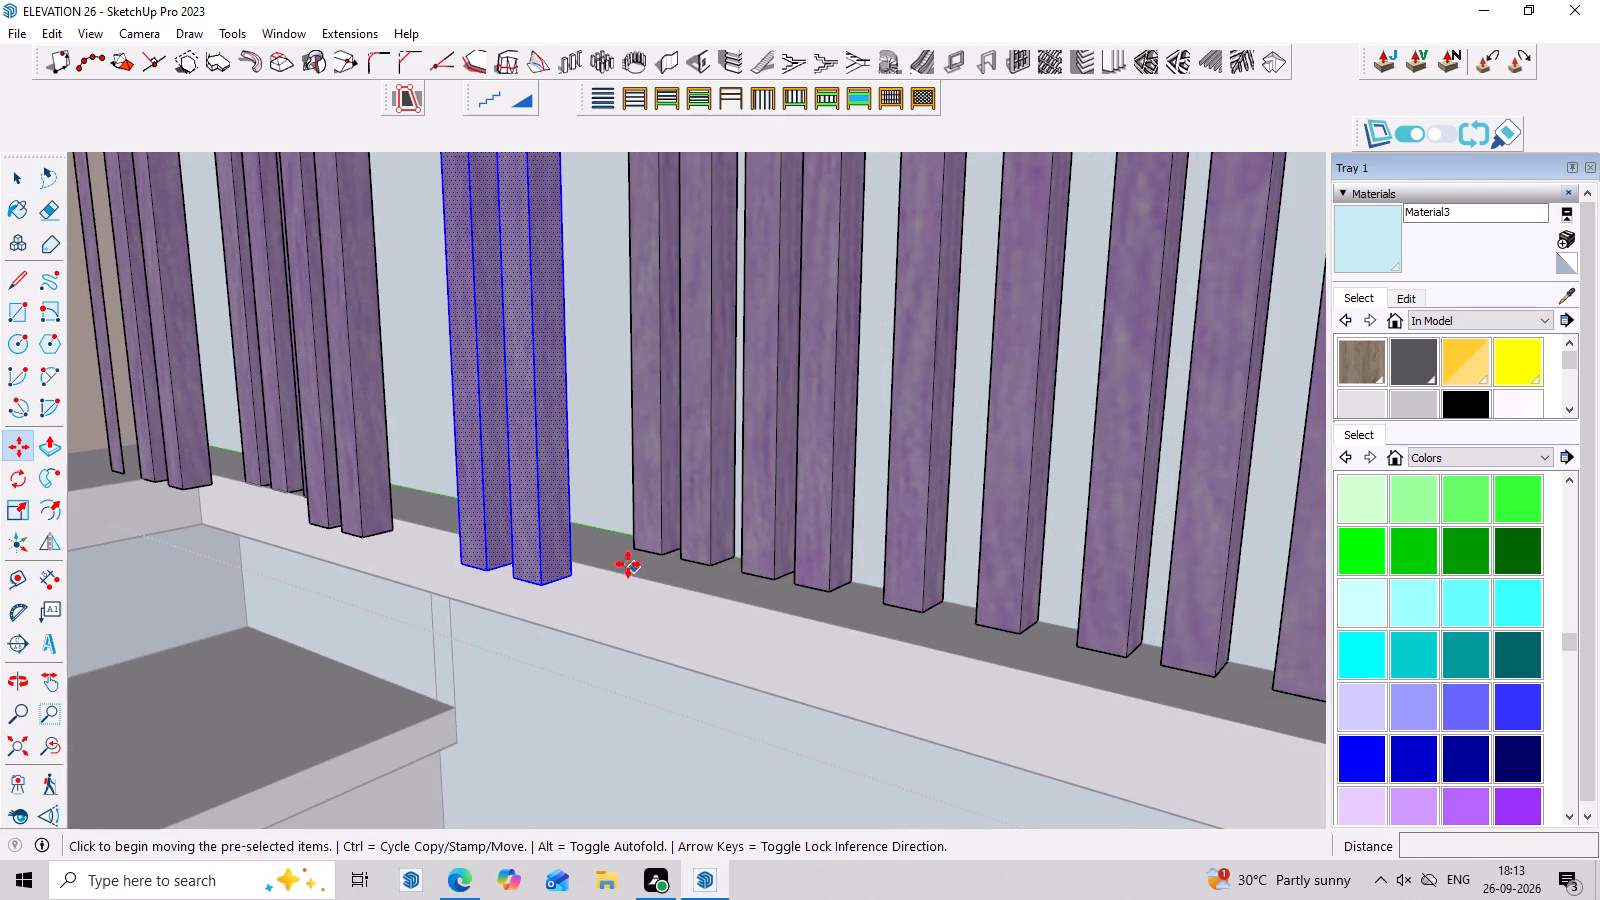
pyautogui.click(570, 577)
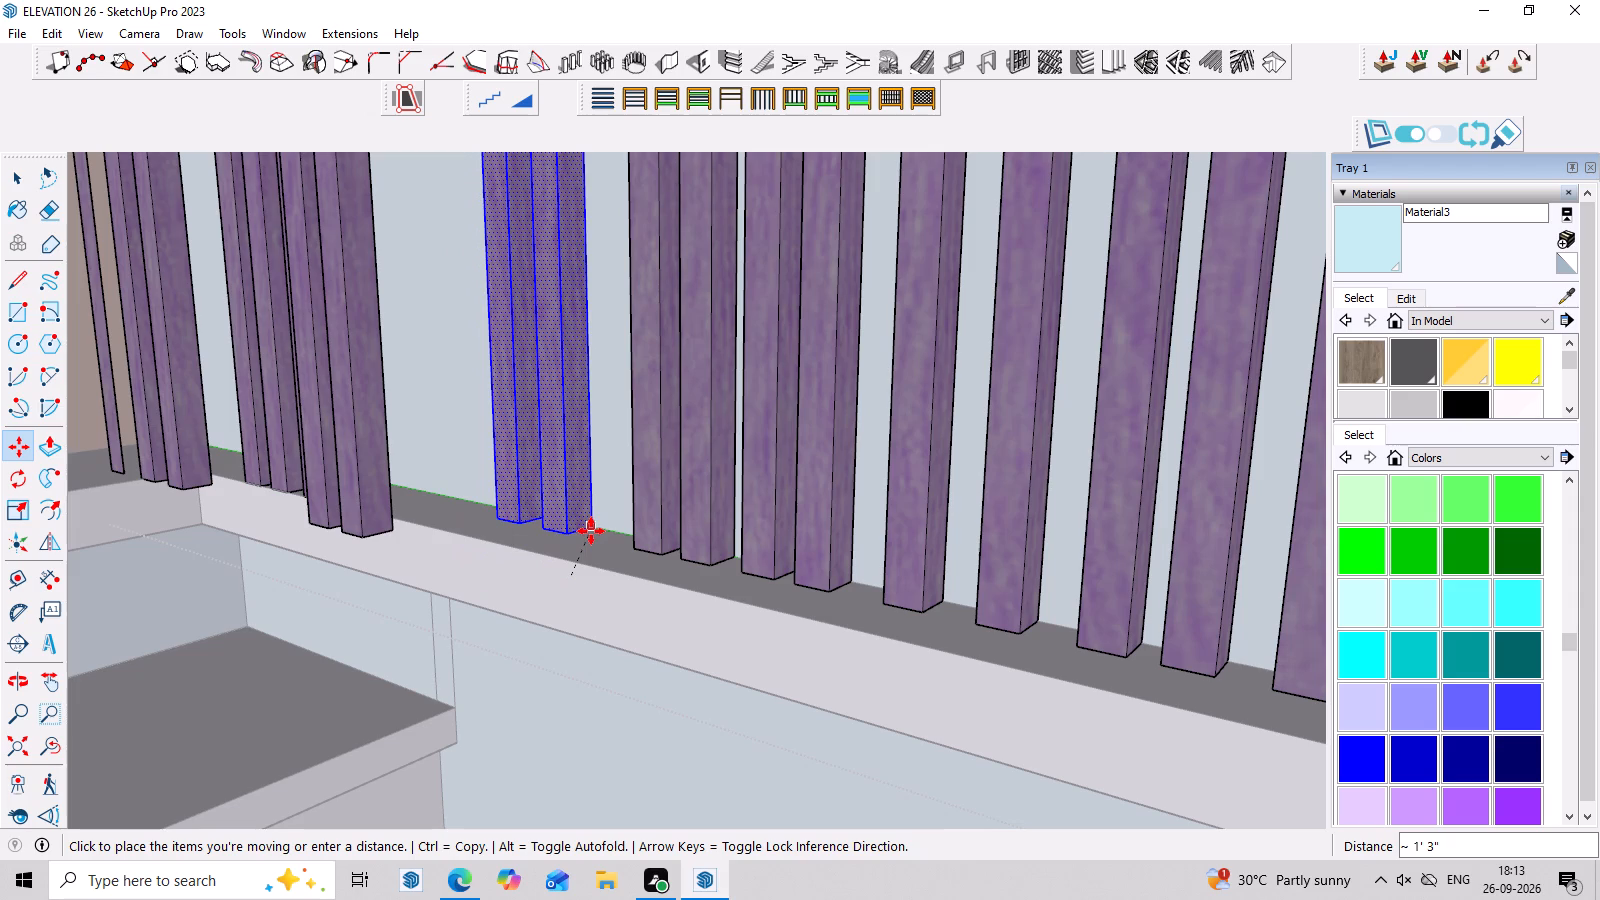
pyautogui.click(597, 538)
# Move the following pair of protruding slats toward the wood panel 9 inches back to the light blue wall.
pyautogui.scroll(-7, 571, 565)
pyautogui.moveTo(742, 654); pyautogui.dragTo(818, 669, button='middle')
pyautogui.middleClick(818, 669)
pyautogui.scroll(7, 310, 515)
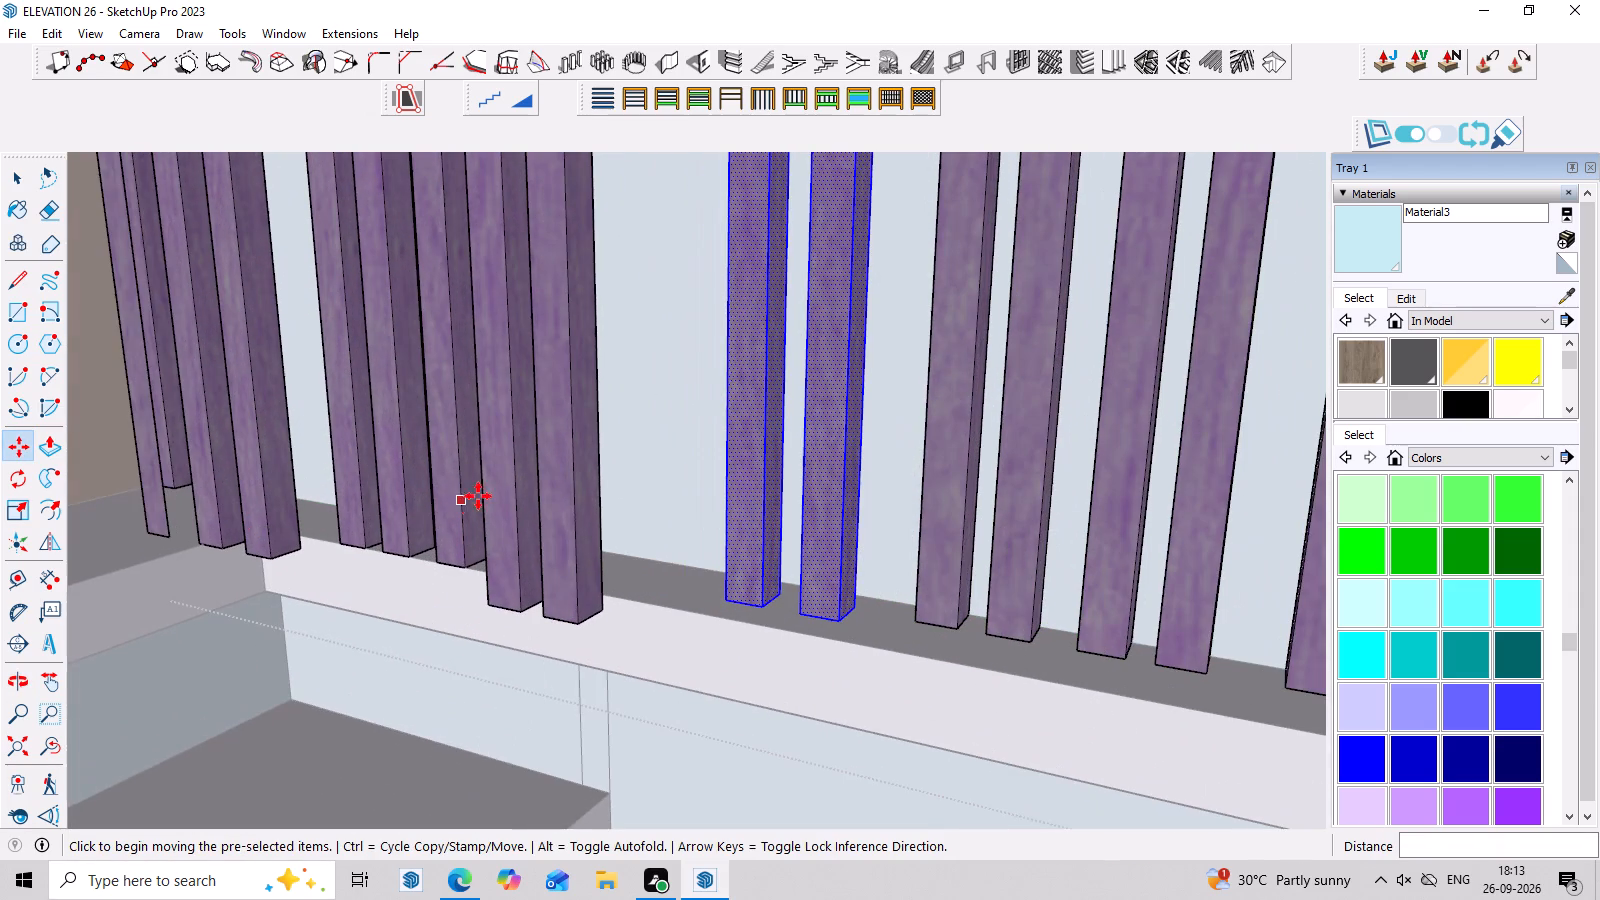
pyautogui.press('space')
pyautogui.tripleClick(576, 517)
pyautogui.click(576, 517)
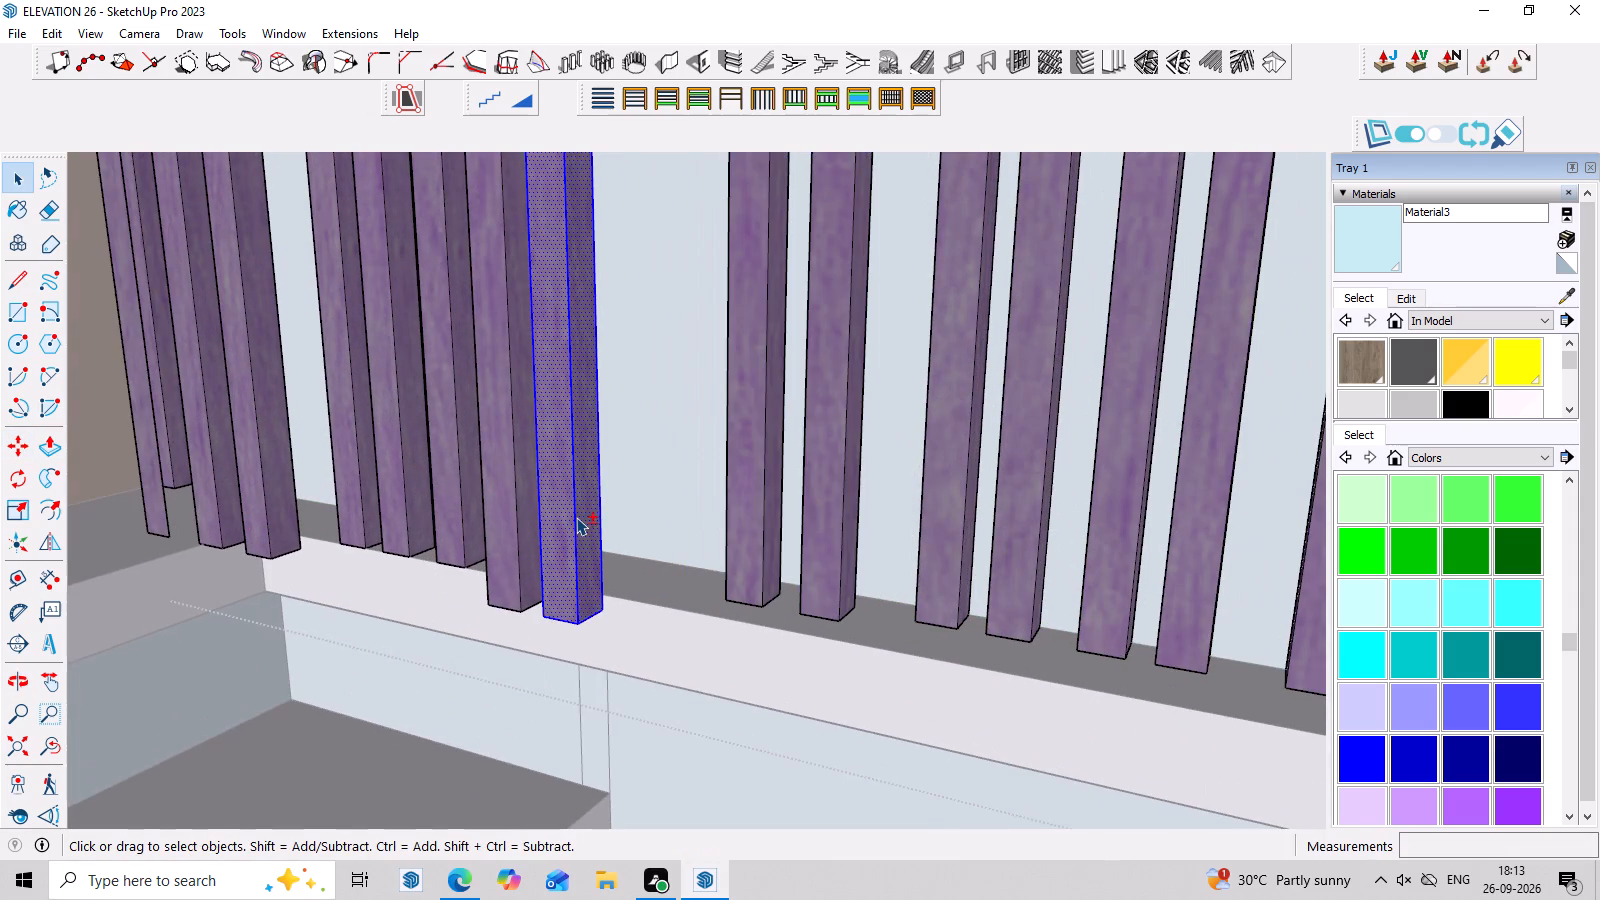
pyautogui.keyDown('shift'); pyautogui.tripleClick(505, 530); pyautogui.keyUp('shift')
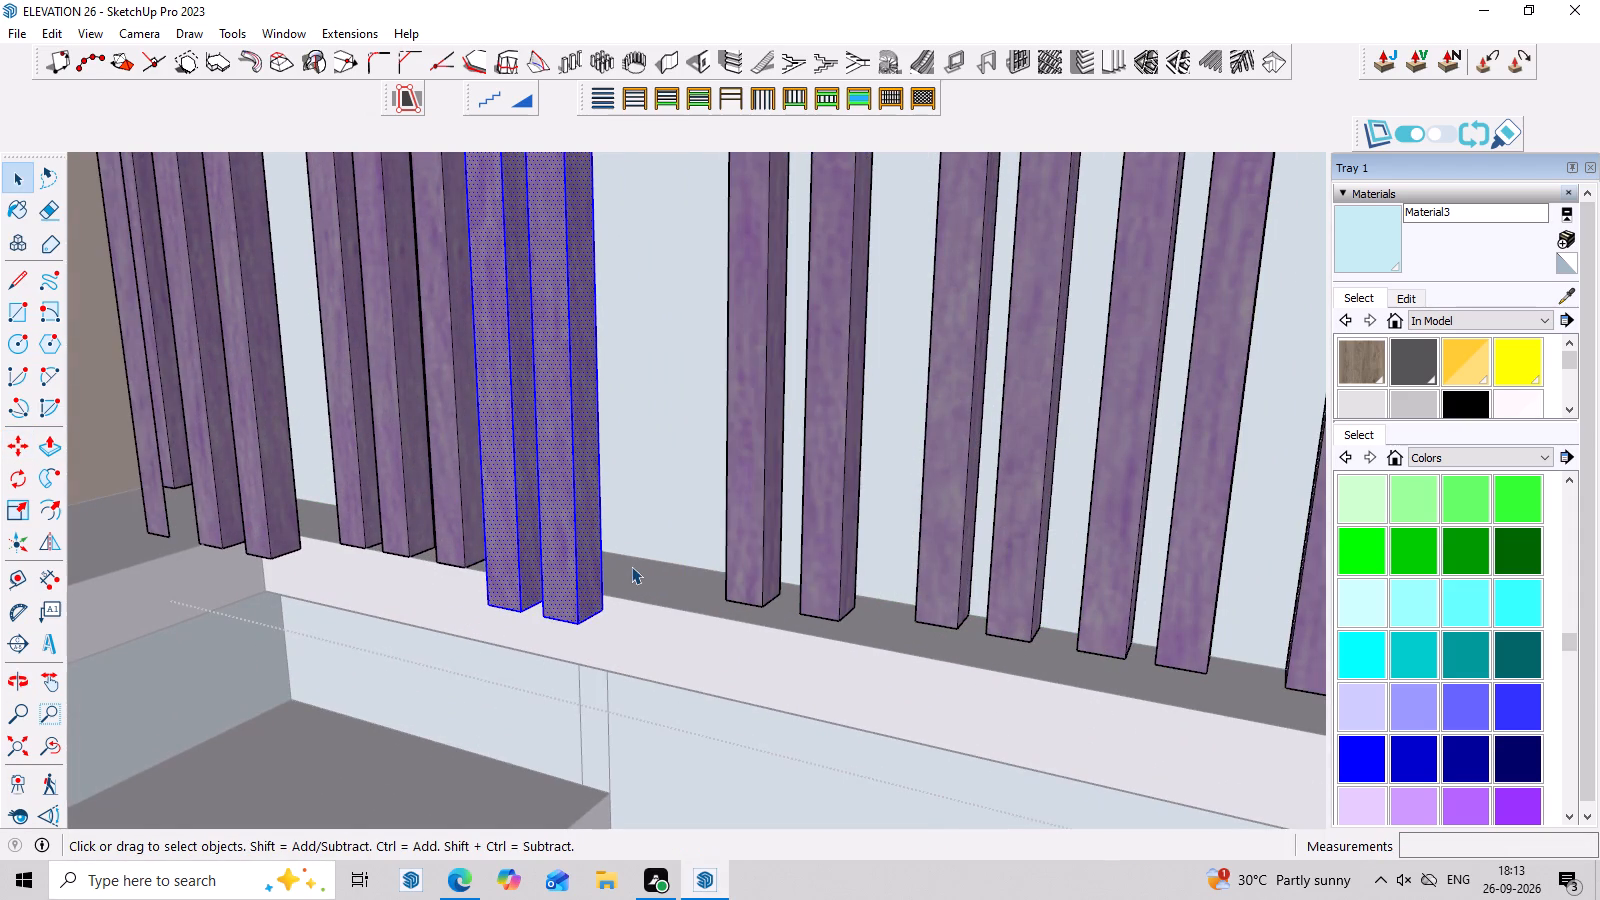
pyautogui.press('m')
pyautogui.scroll(2, 636, 569)
pyautogui.click(599, 620)
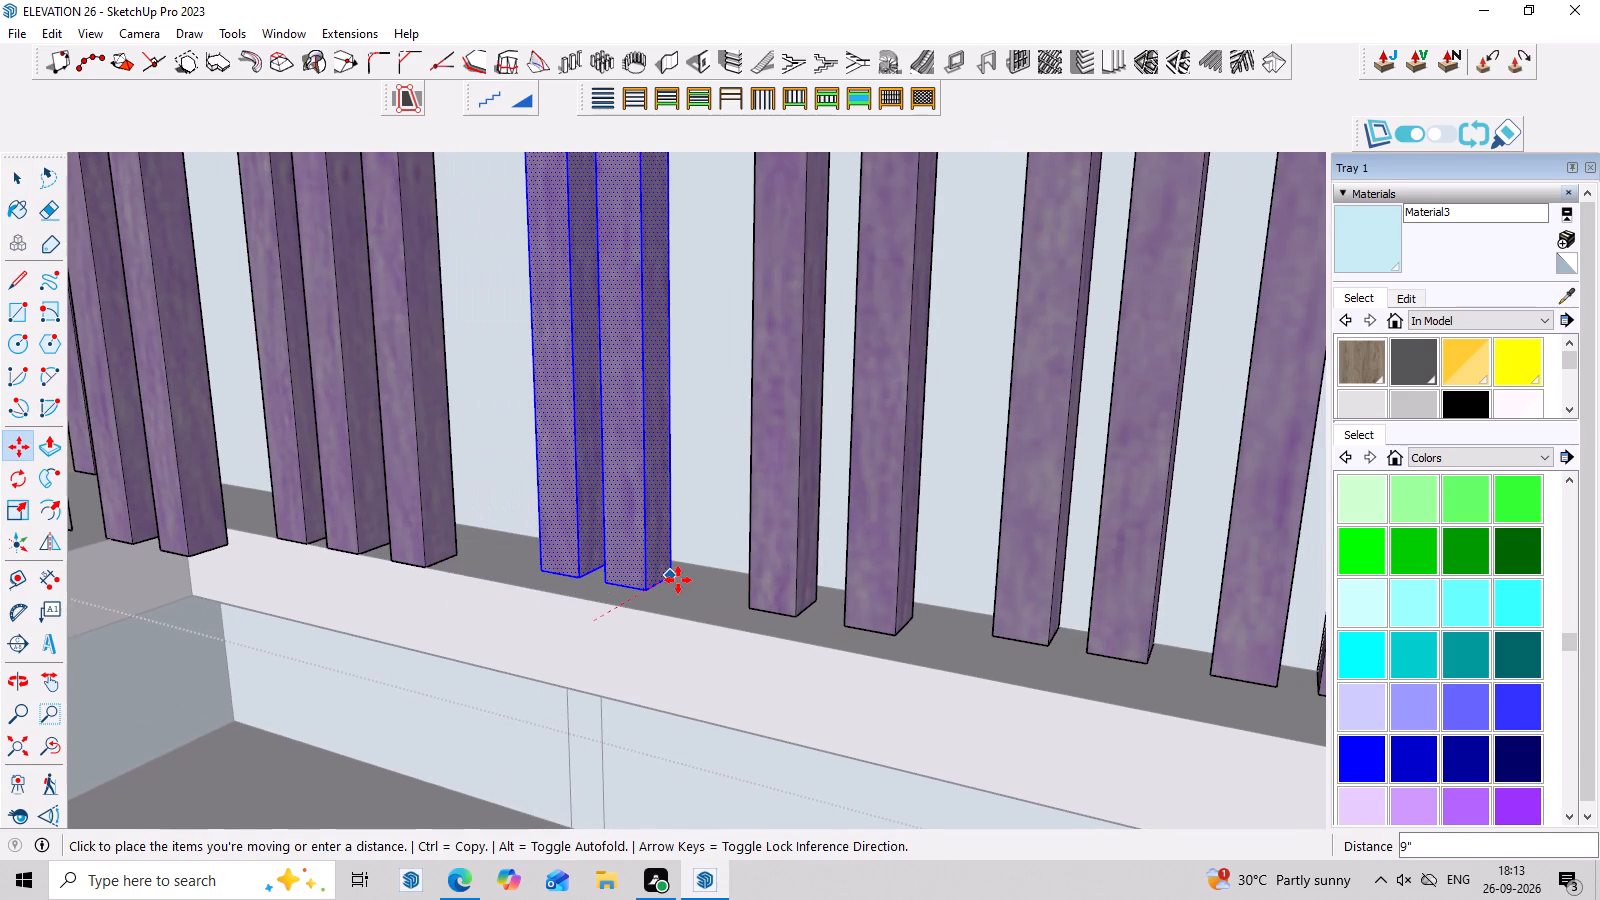
pyautogui.click(678, 580)
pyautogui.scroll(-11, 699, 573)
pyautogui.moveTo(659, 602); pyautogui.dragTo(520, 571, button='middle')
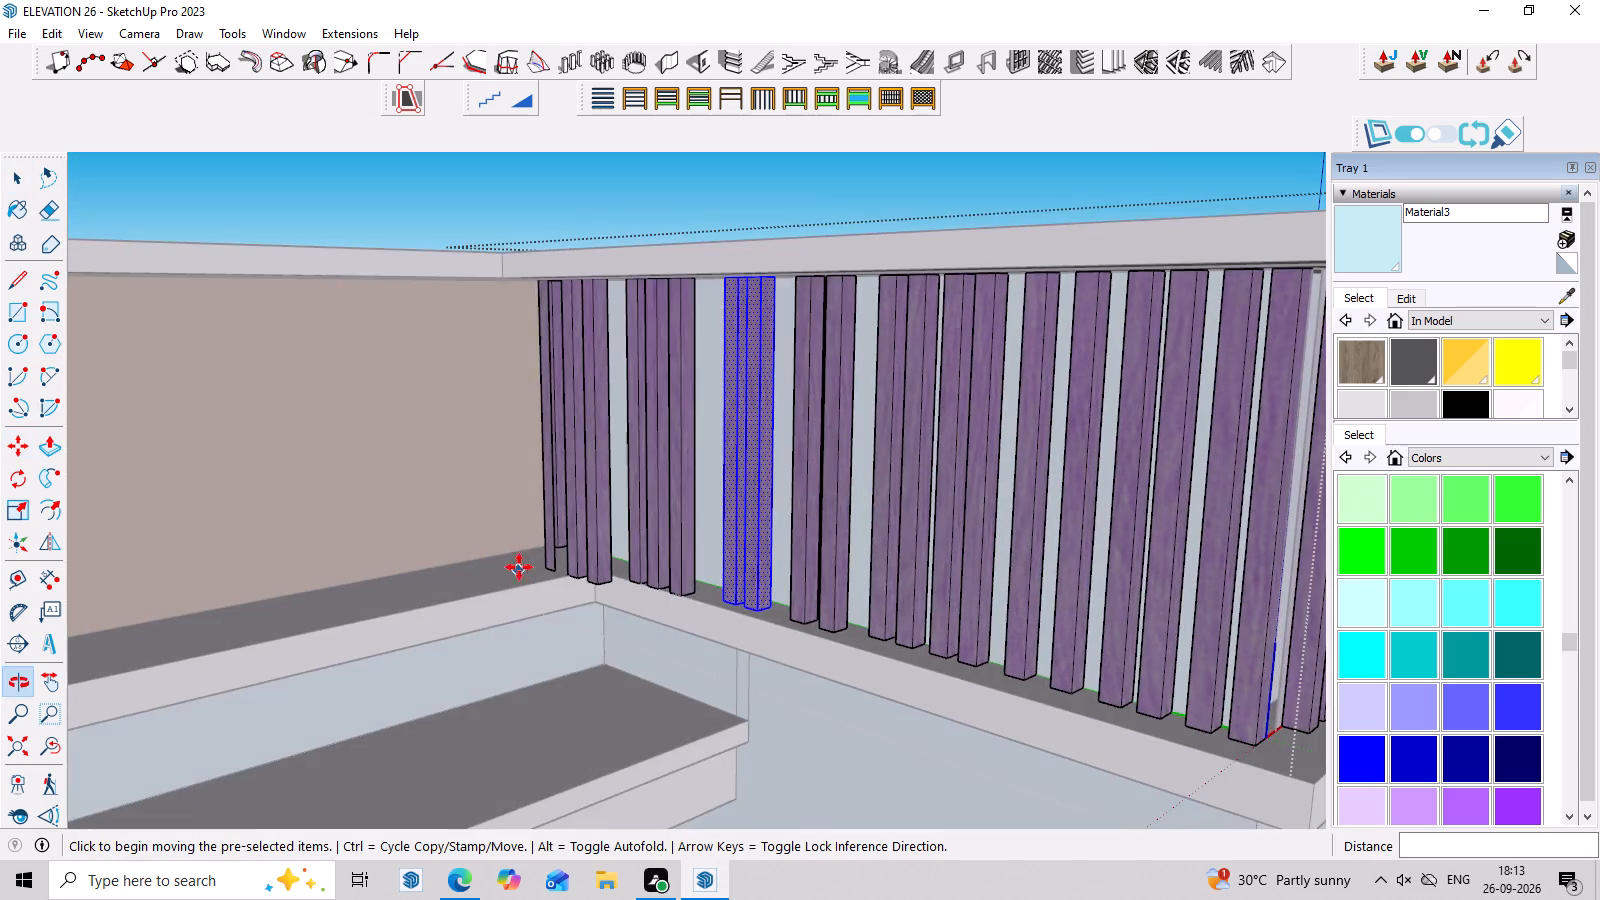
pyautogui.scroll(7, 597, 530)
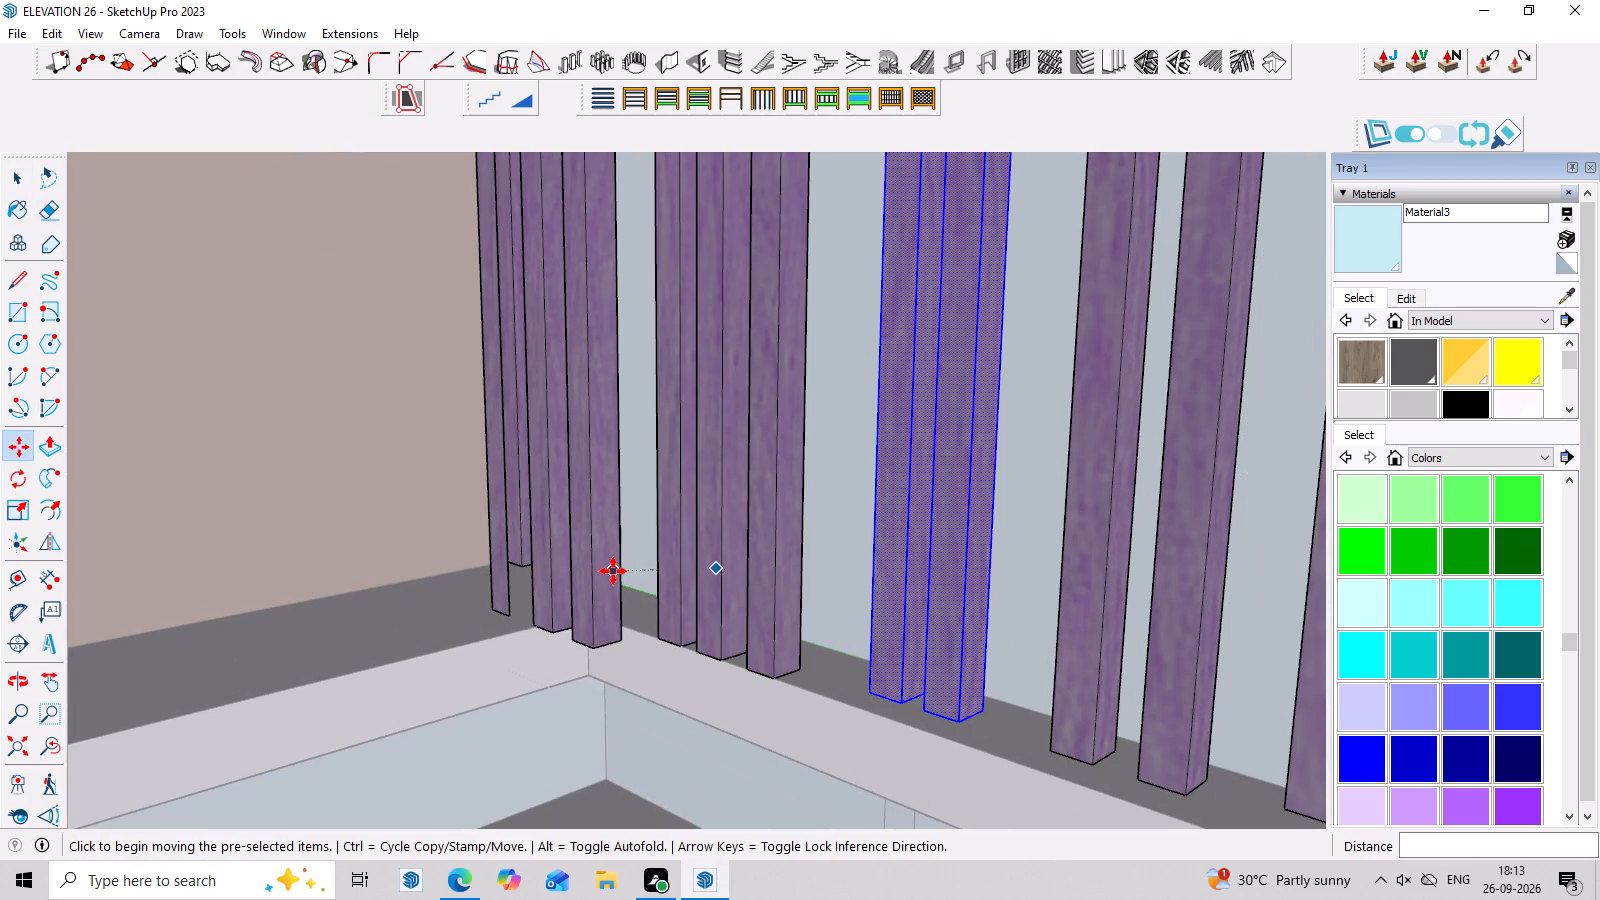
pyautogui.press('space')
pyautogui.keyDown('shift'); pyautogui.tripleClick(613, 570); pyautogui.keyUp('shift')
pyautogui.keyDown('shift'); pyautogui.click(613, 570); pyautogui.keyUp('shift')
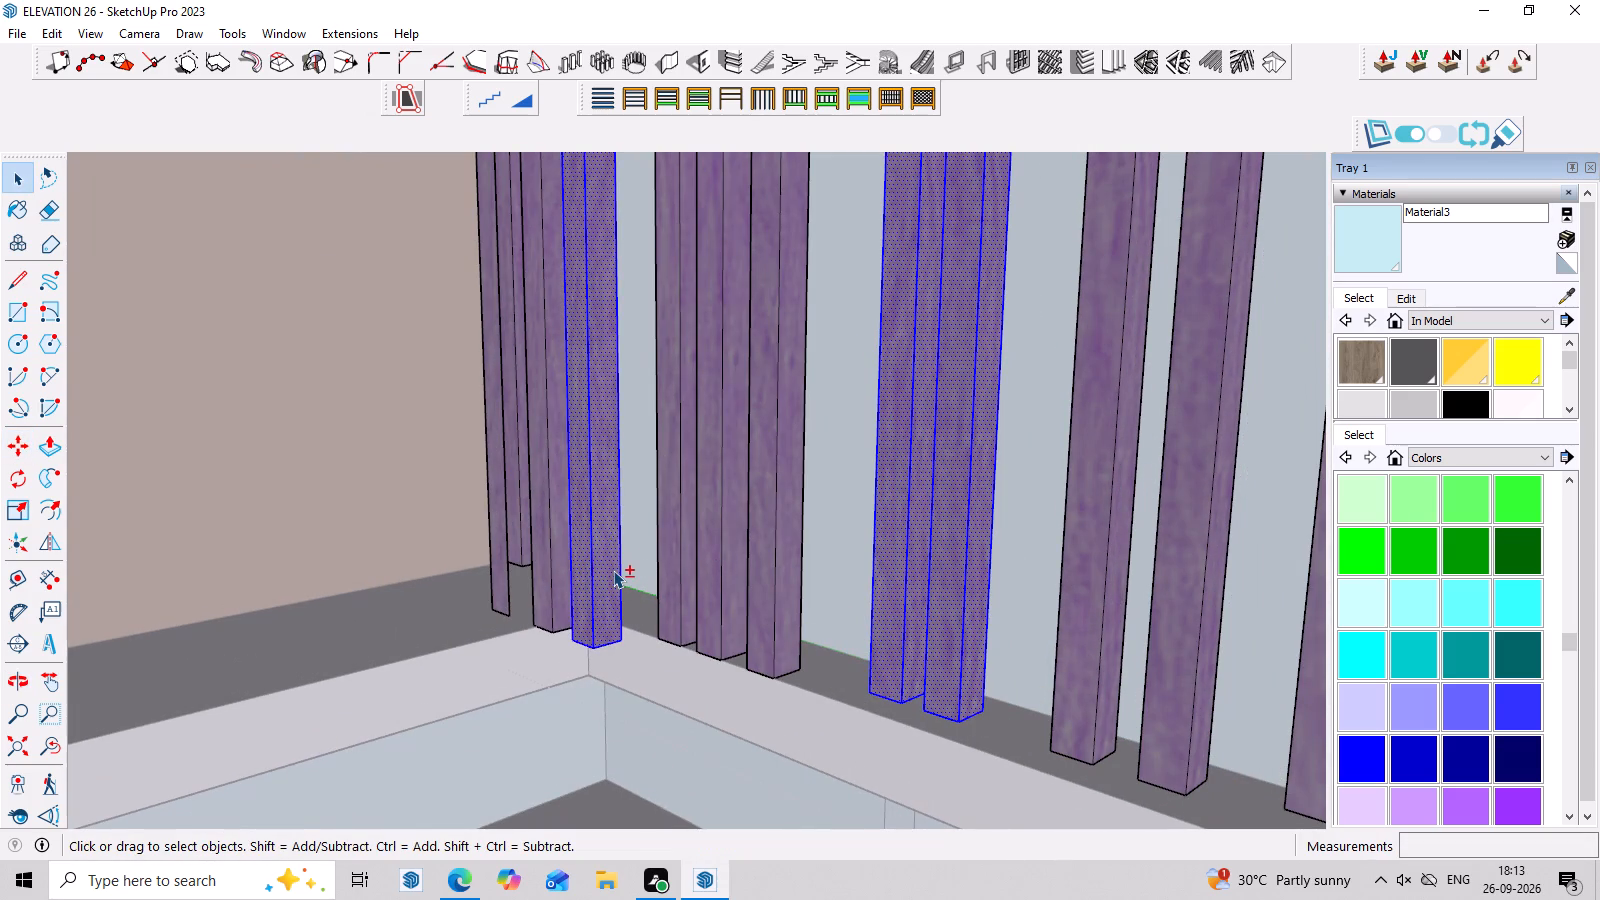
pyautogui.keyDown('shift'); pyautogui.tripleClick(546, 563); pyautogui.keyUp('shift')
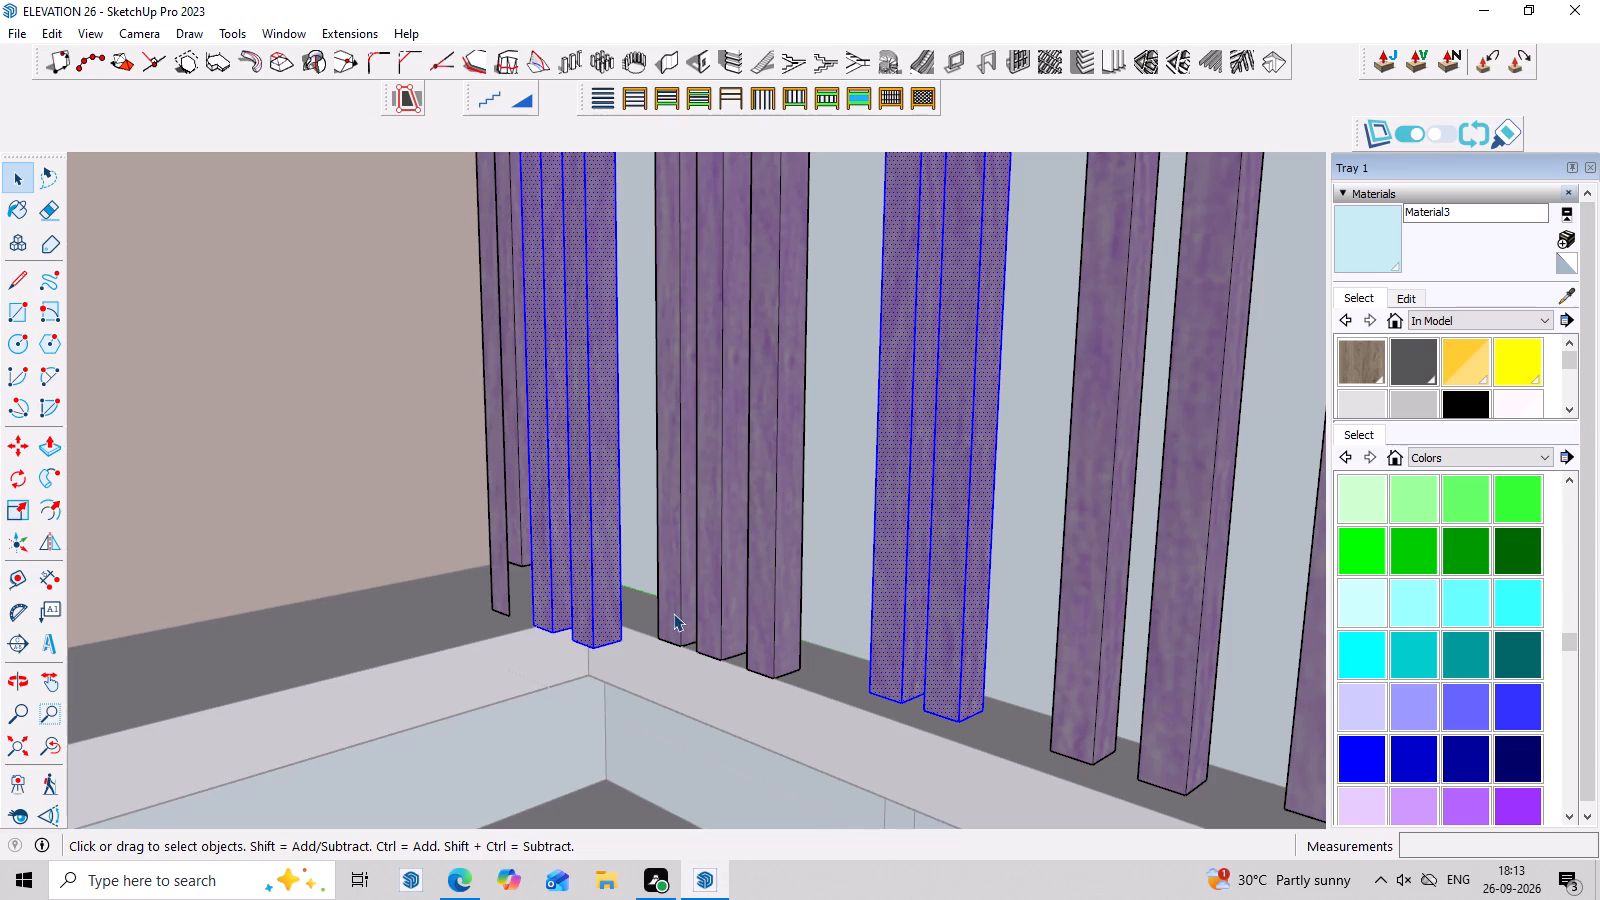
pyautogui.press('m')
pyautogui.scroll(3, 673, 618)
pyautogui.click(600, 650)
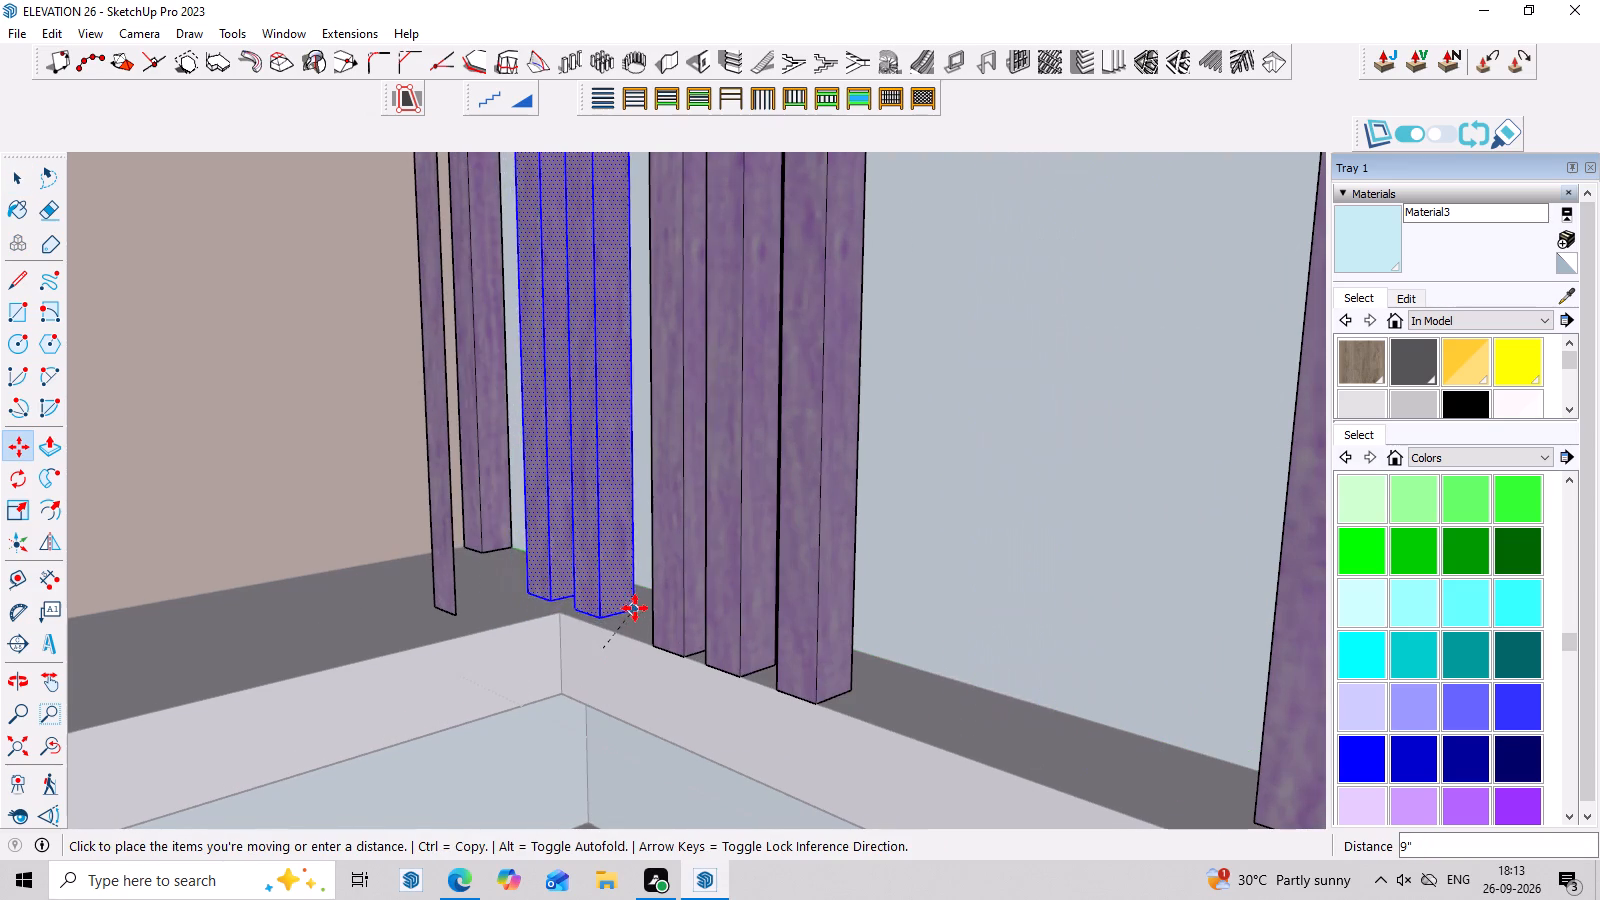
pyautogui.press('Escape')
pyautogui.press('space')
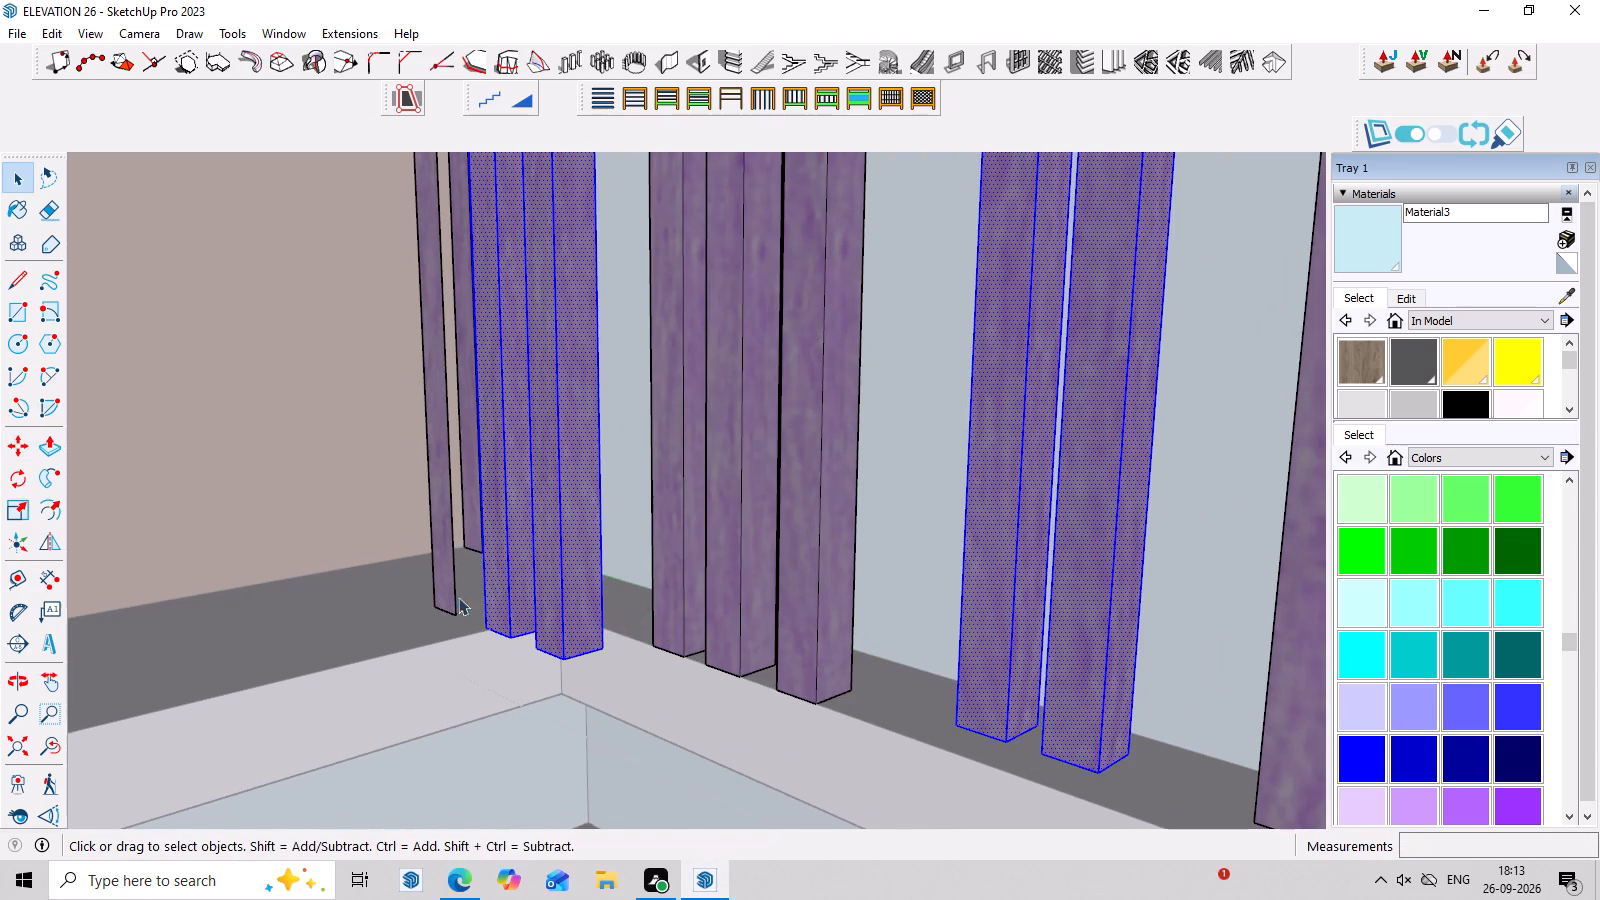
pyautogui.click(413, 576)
# Move the pair of protruding slats at the inner ledge corner beside the wood panel back toward the light blue wall.
pyautogui.tripleClick(587, 600)
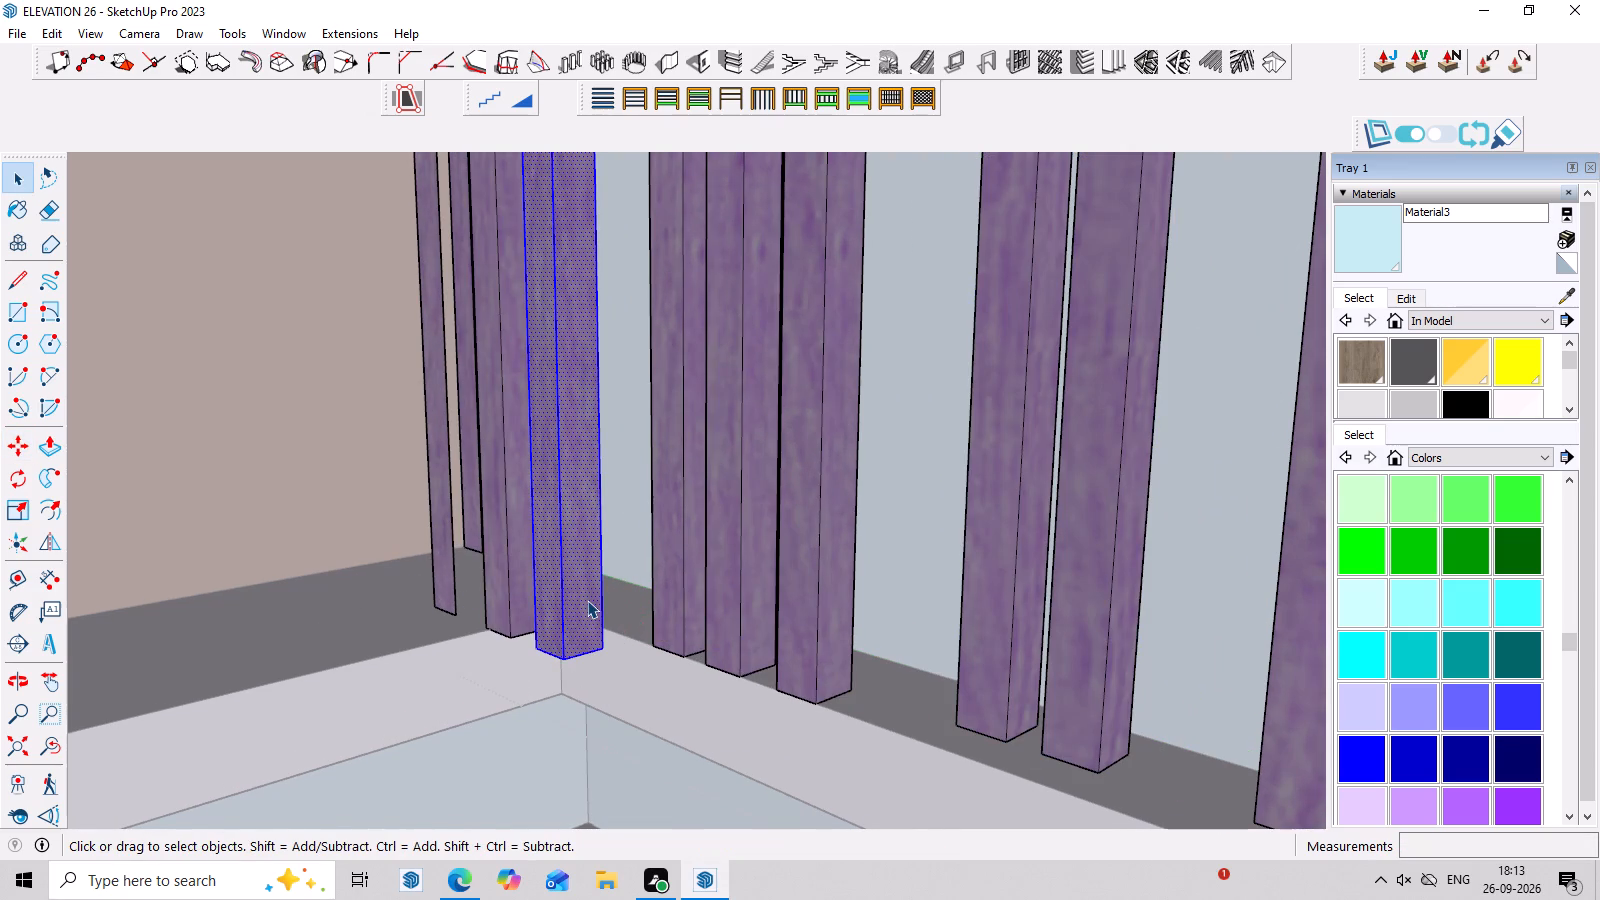
pyautogui.keyDown('shift'); pyautogui.tripleClick(519, 581); pyautogui.keyUp('shift')
pyautogui.keyDown('shift'); pyautogui.click(519, 581); pyautogui.keyUp('shift')
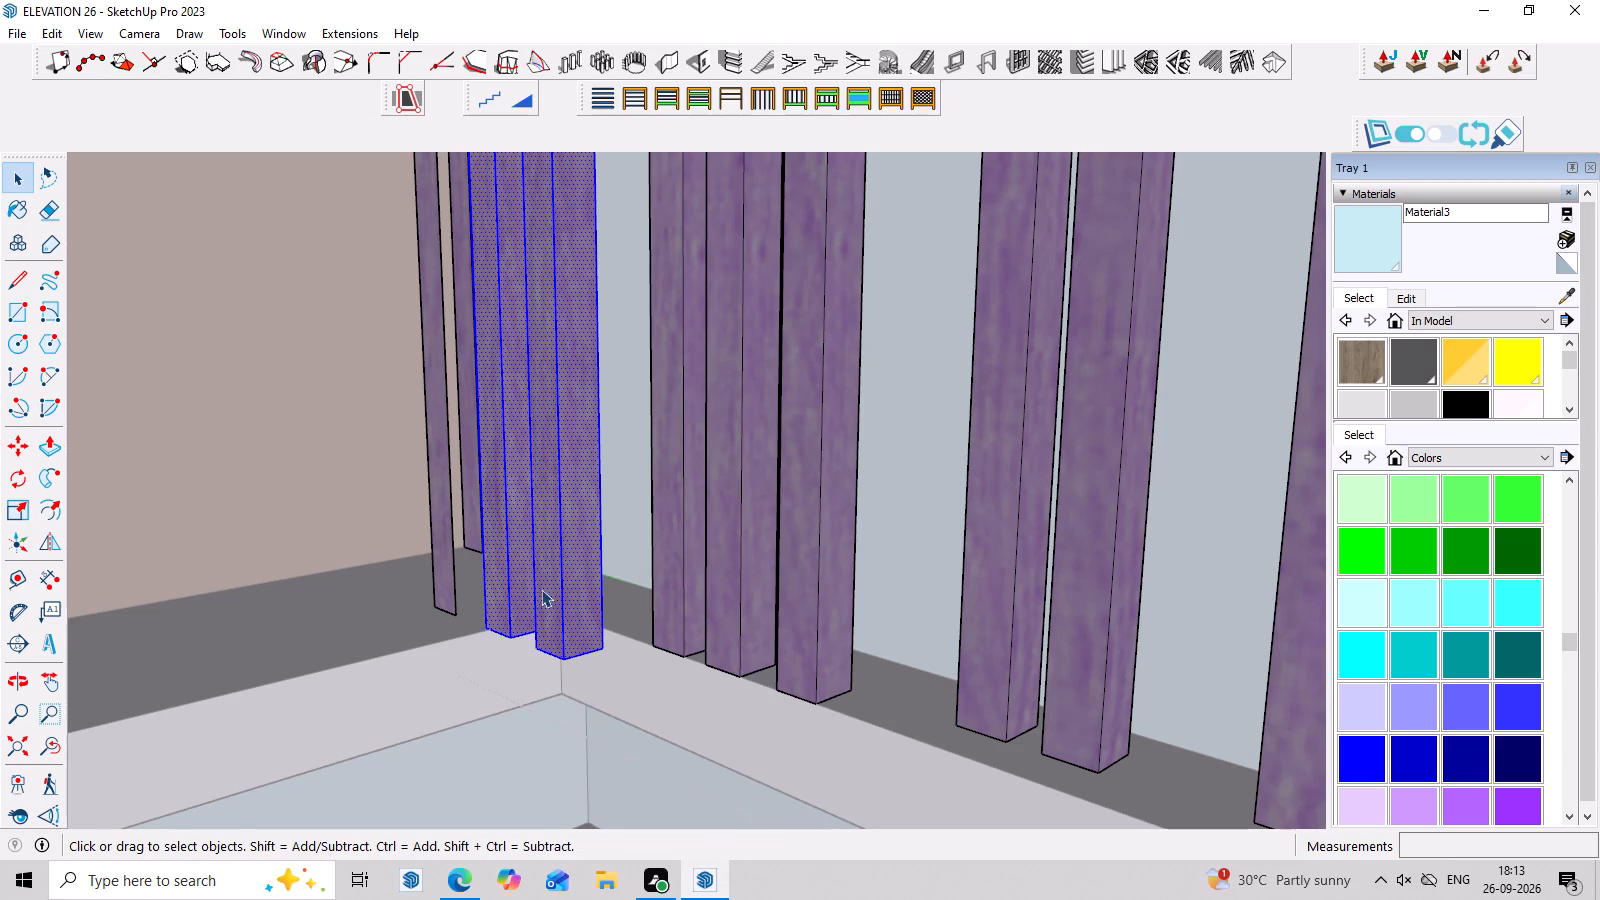
pyautogui.press('m')
pyautogui.scroll(3, 607, 630)
pyautogui.click(597, 656)
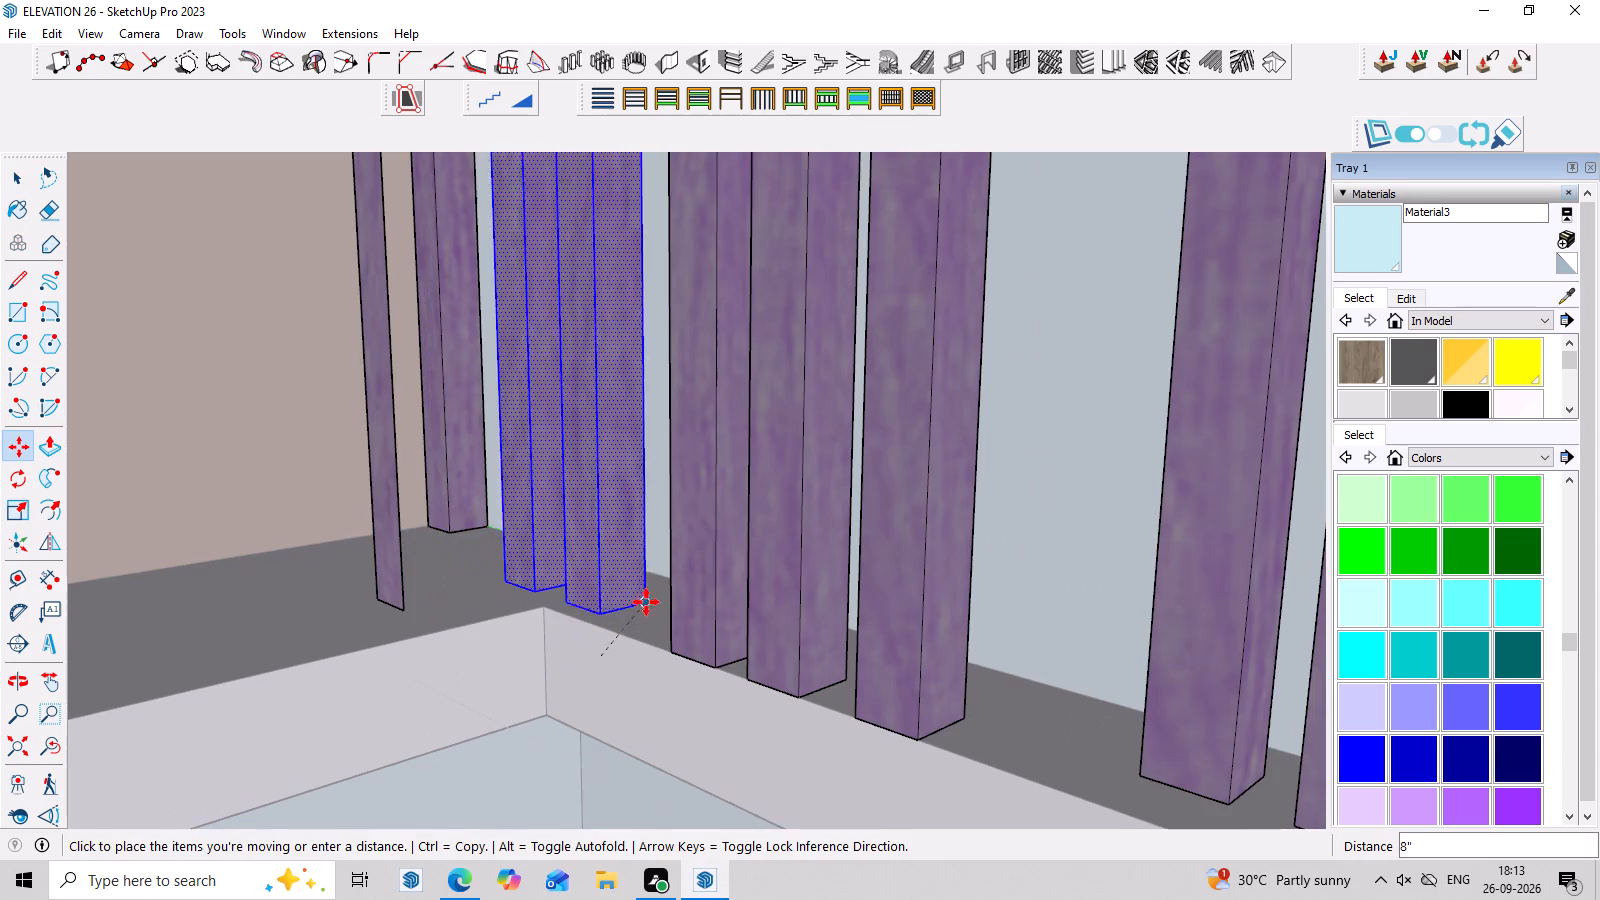
pyautogui.click(653, 595)
# Move the three closely spaced slats beside the inner corner pair together by 3 inches.
pyautogui.scroll(-3, 629, 594)
pyautogui.press('space')
pyautogui.tripleClick(810, 626)
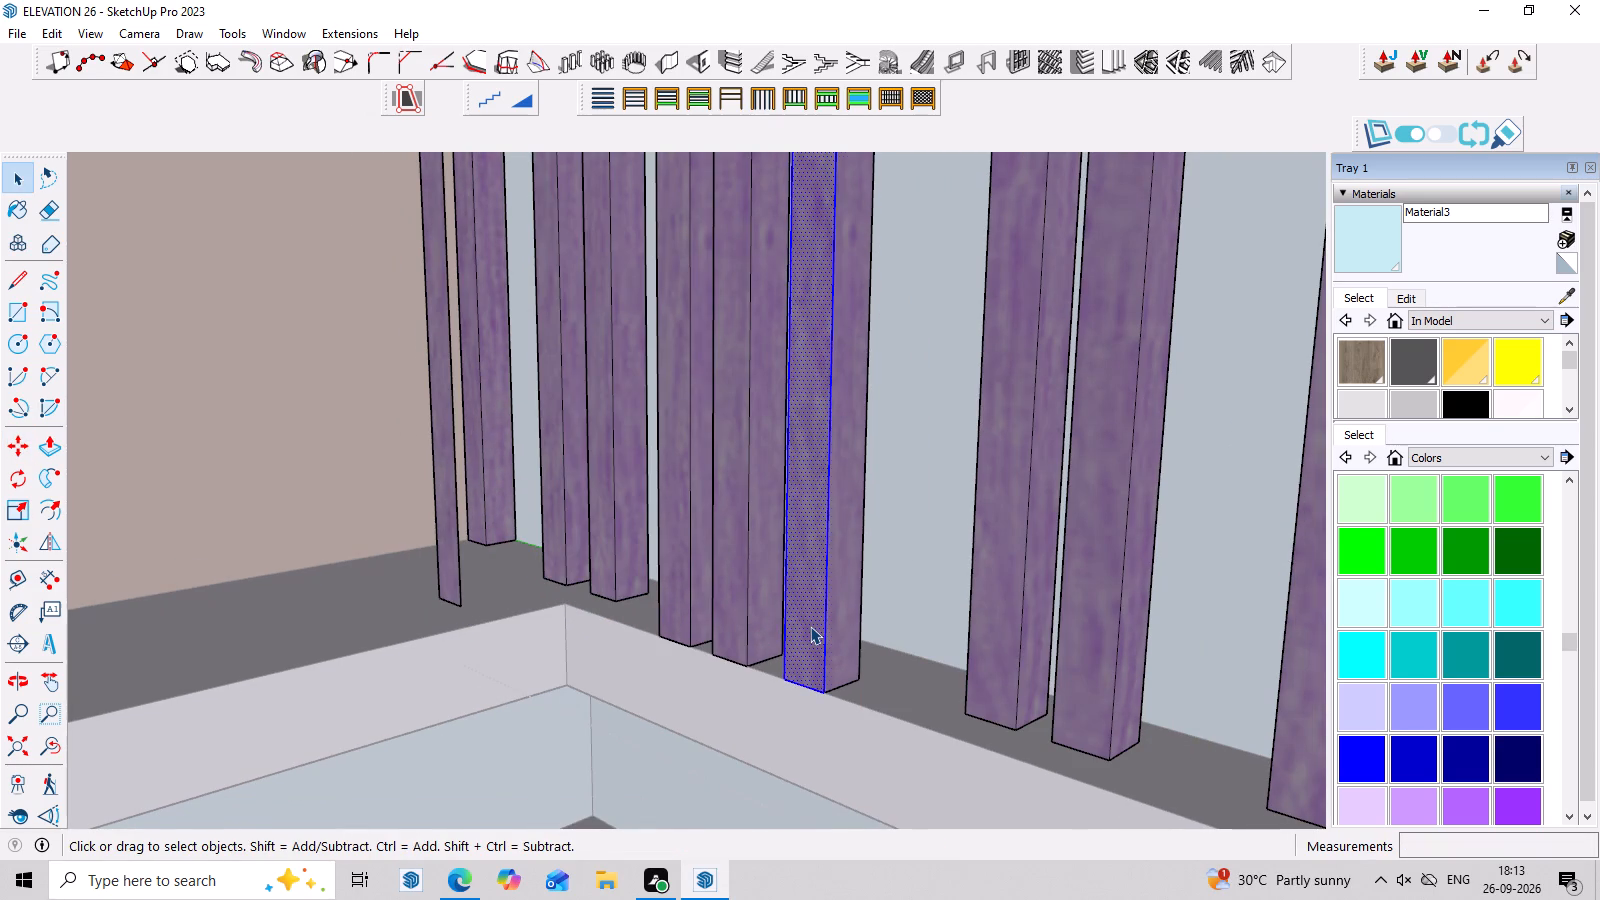
pyautogui.keyDown('shift'); pyautogui.tripleClick(742, 570); pyautogui.keyUp('shift')
pyautogui.keyDown('shift'); pyautogui.click(742, 570); pyautogui.keyUp('shift')
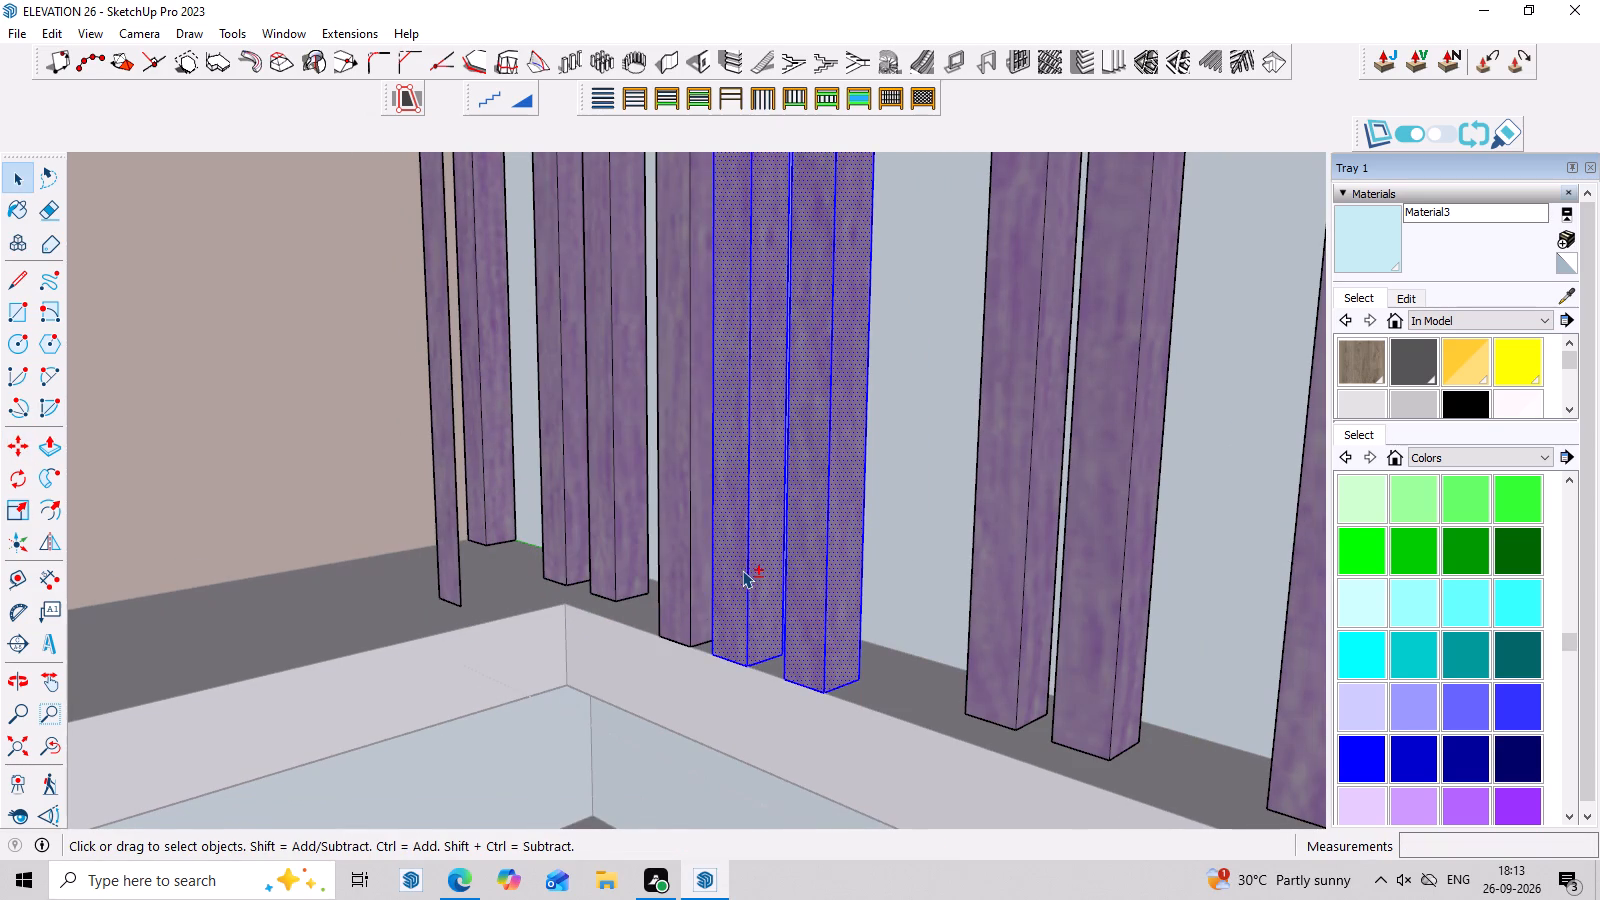
pyautogui.keyDown('shift'); pyautogui.tripleClick(697, 564); pyautogui.keyUp('shift')
pyautogui.press('m')
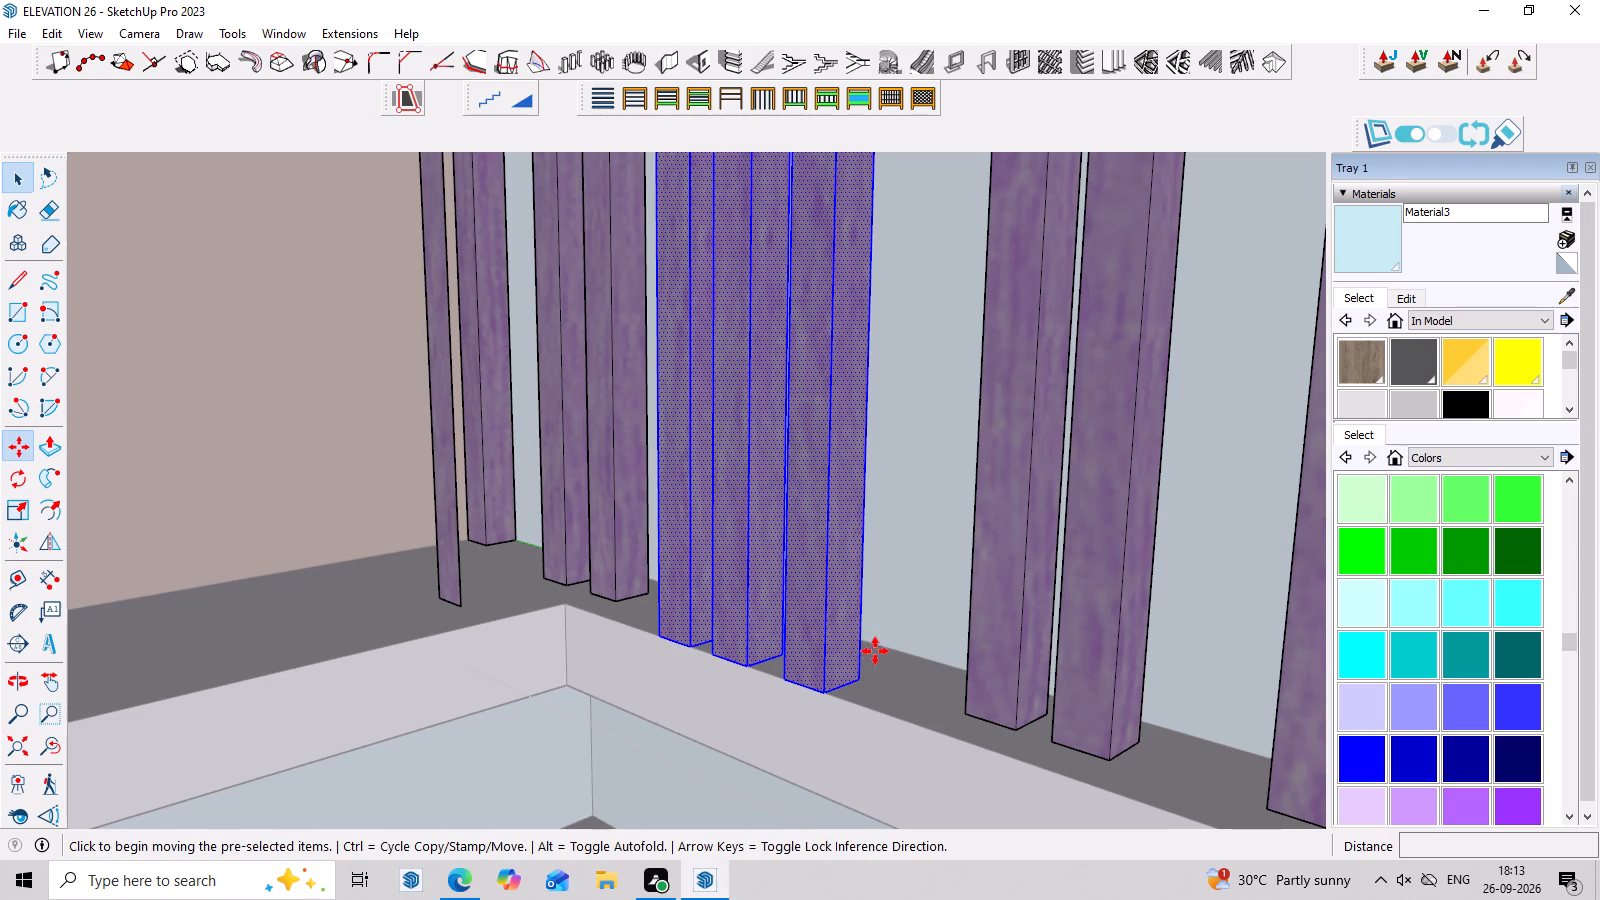
pyautogui.scroll(1, 878, 671)
pyautogui.click(858, 676)
pyautogui.click(893, 657)
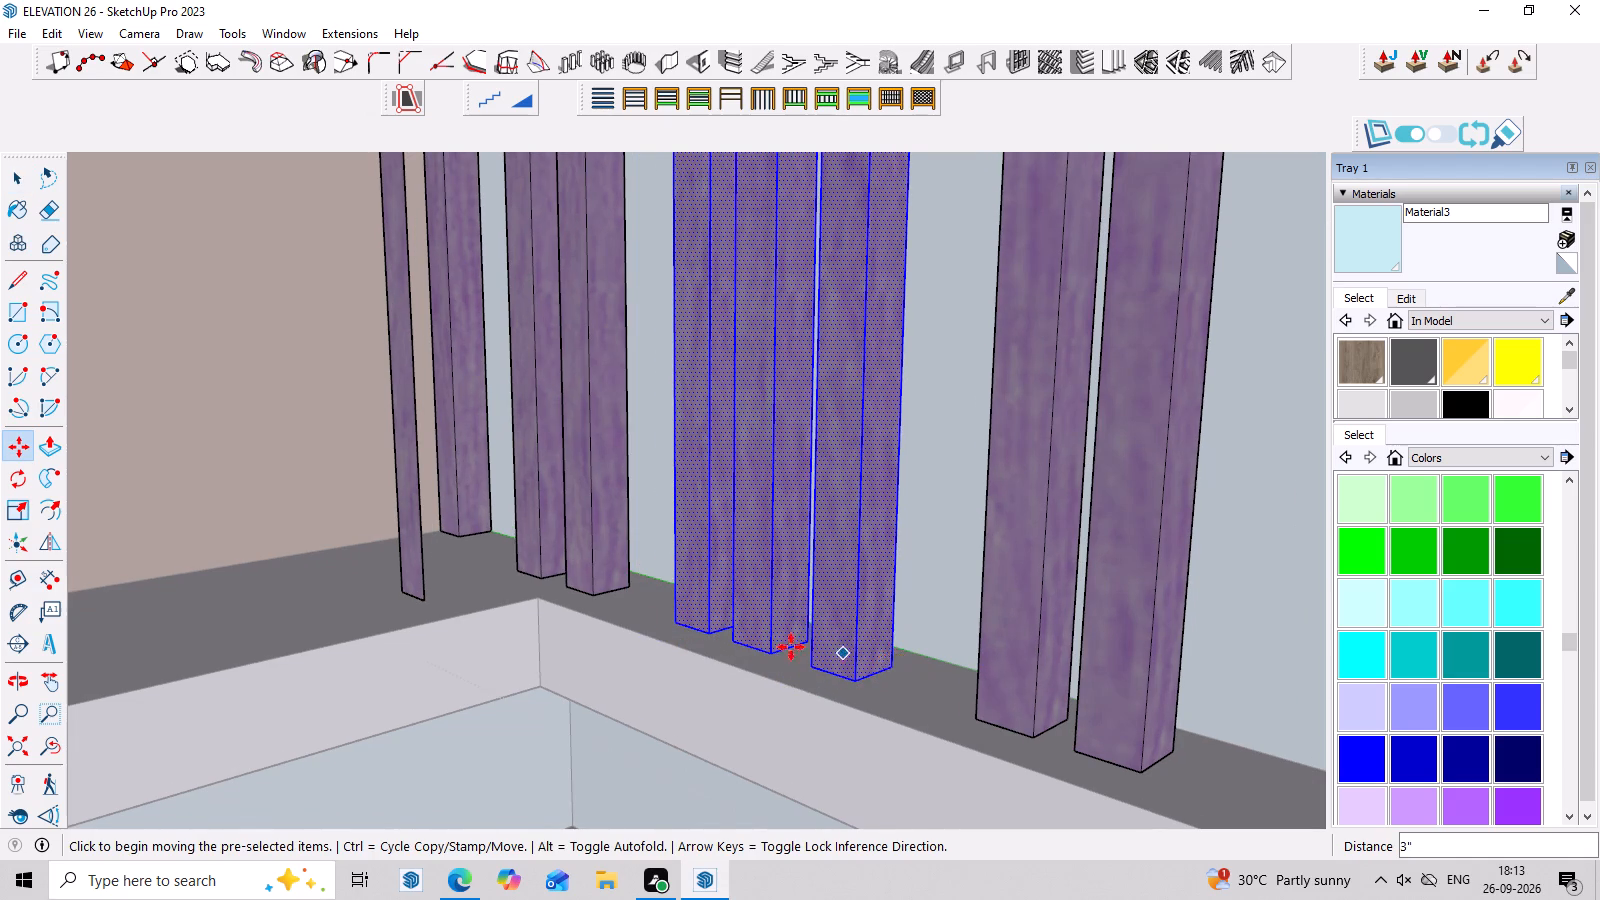
# Delete the thin stray strip standing at the inner corner between the wood panel and the slats.
pyautogui.scroll(-5, 632, 625)
pyautogui.press('space')
pyautogui.tripleClick(469, 558)
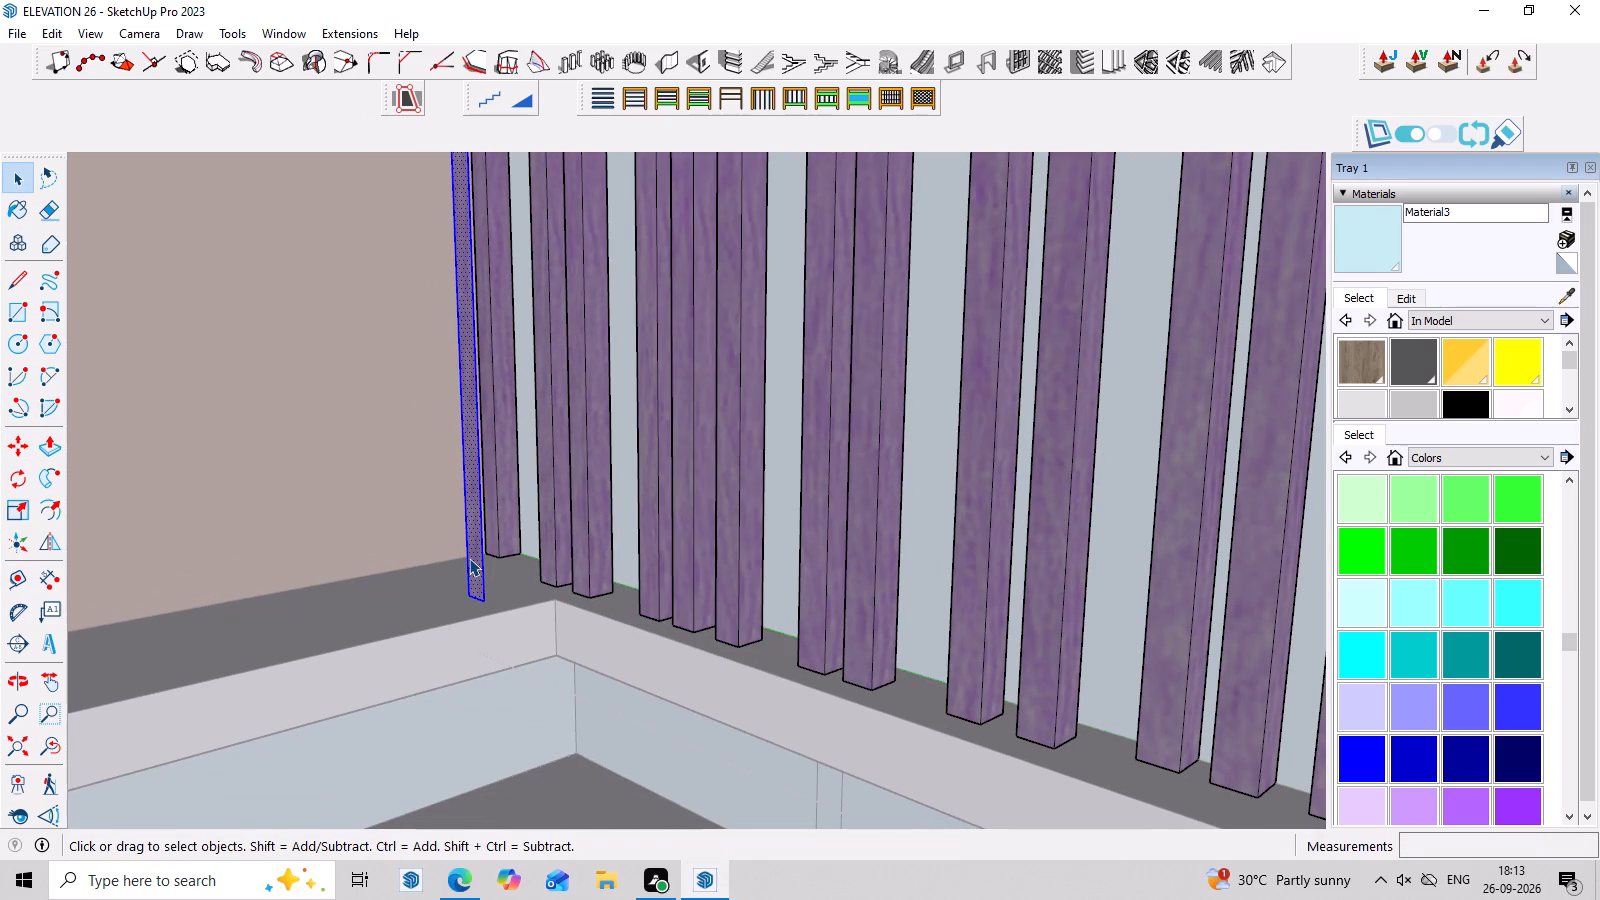
pyautogui.click(469, 558)
pyautogui.press('Delete')
# Move the second slat from the inner corner about 8 inches along the wall toward the corner slat.
pyautogui.moveTo(497, 553); pyautogui.dragTo(804, 654, button='middle')
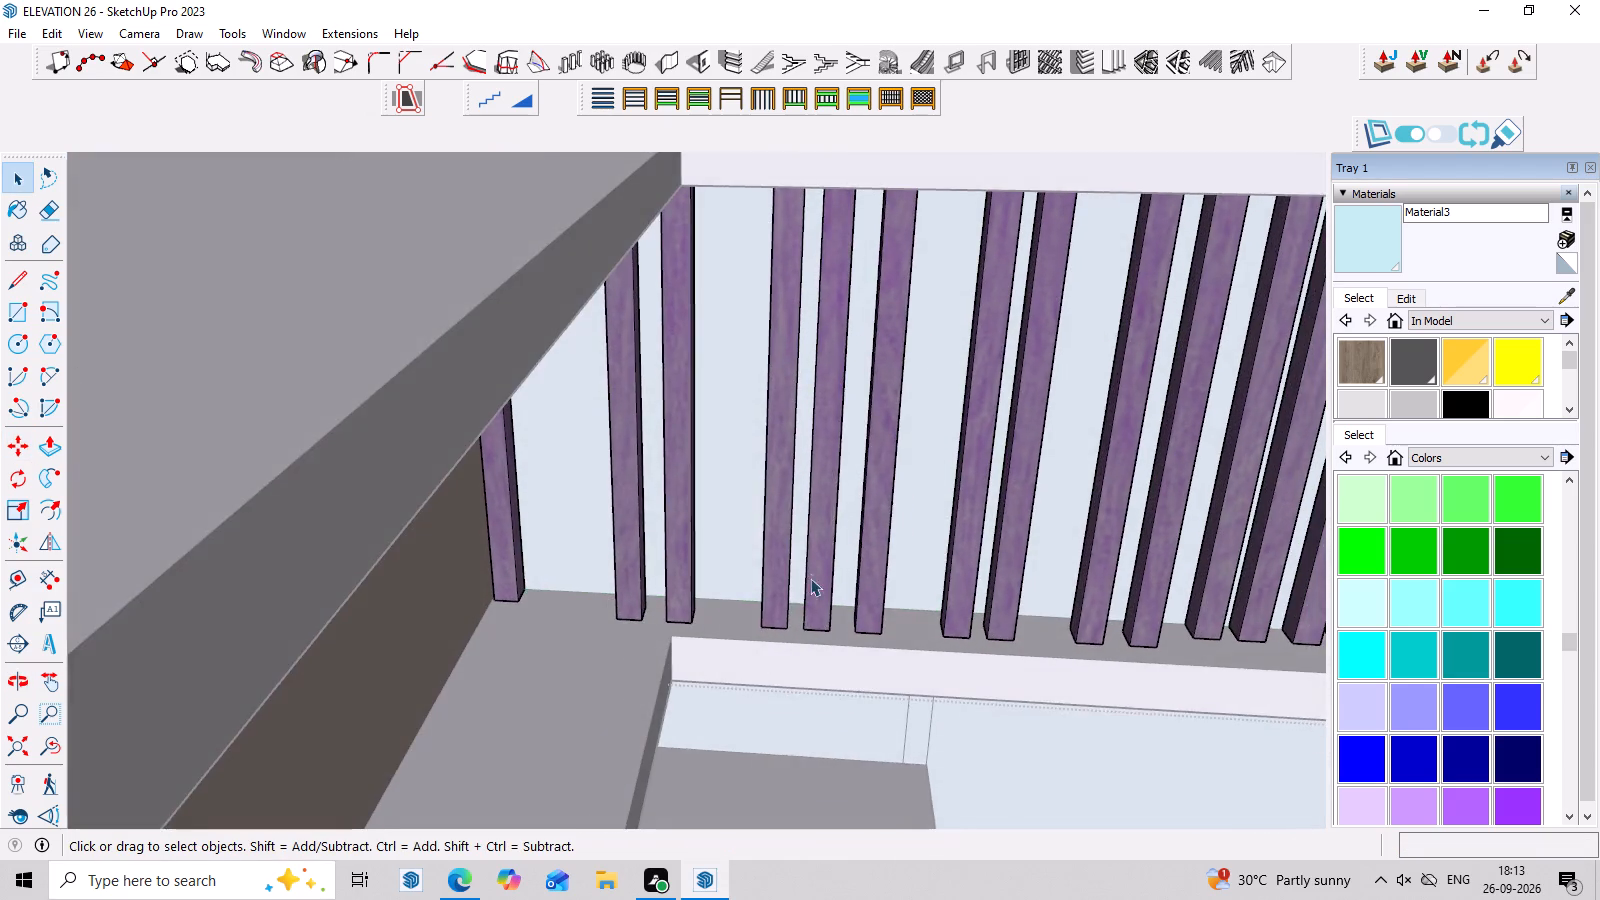
pyautogui.scroll(3, 810, 570)
pyautogui.tripleClick(568, 607)
pyautogui.click(568, 607)
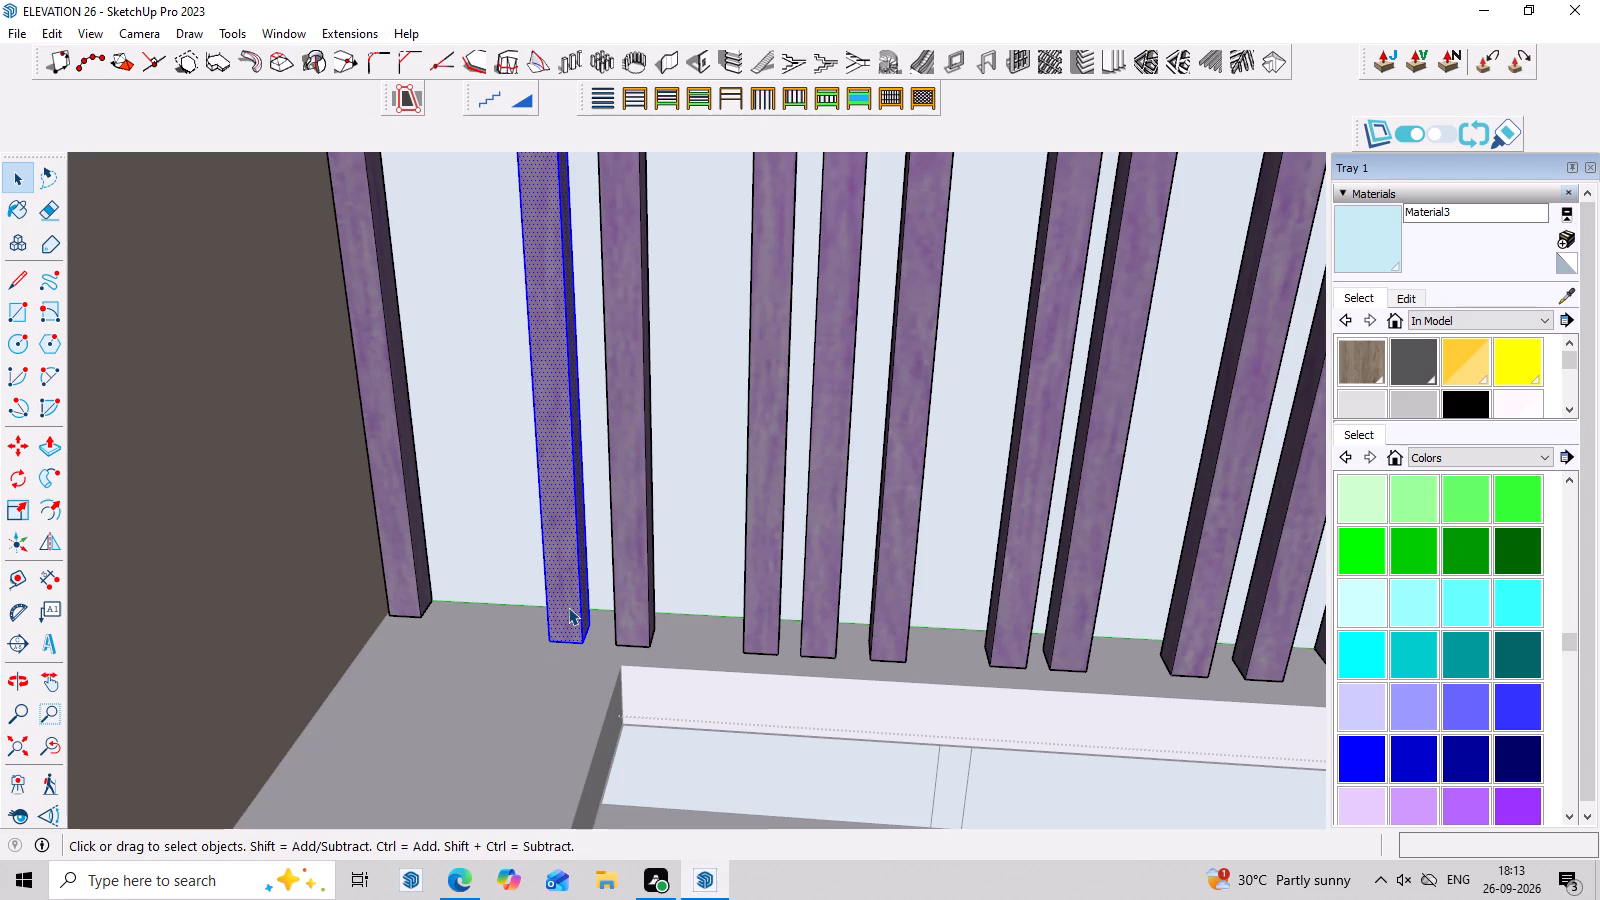
pyautogui.press('m')
pyautogui.scroll(2, 527, 617)
pyautogui.click(554, 644)
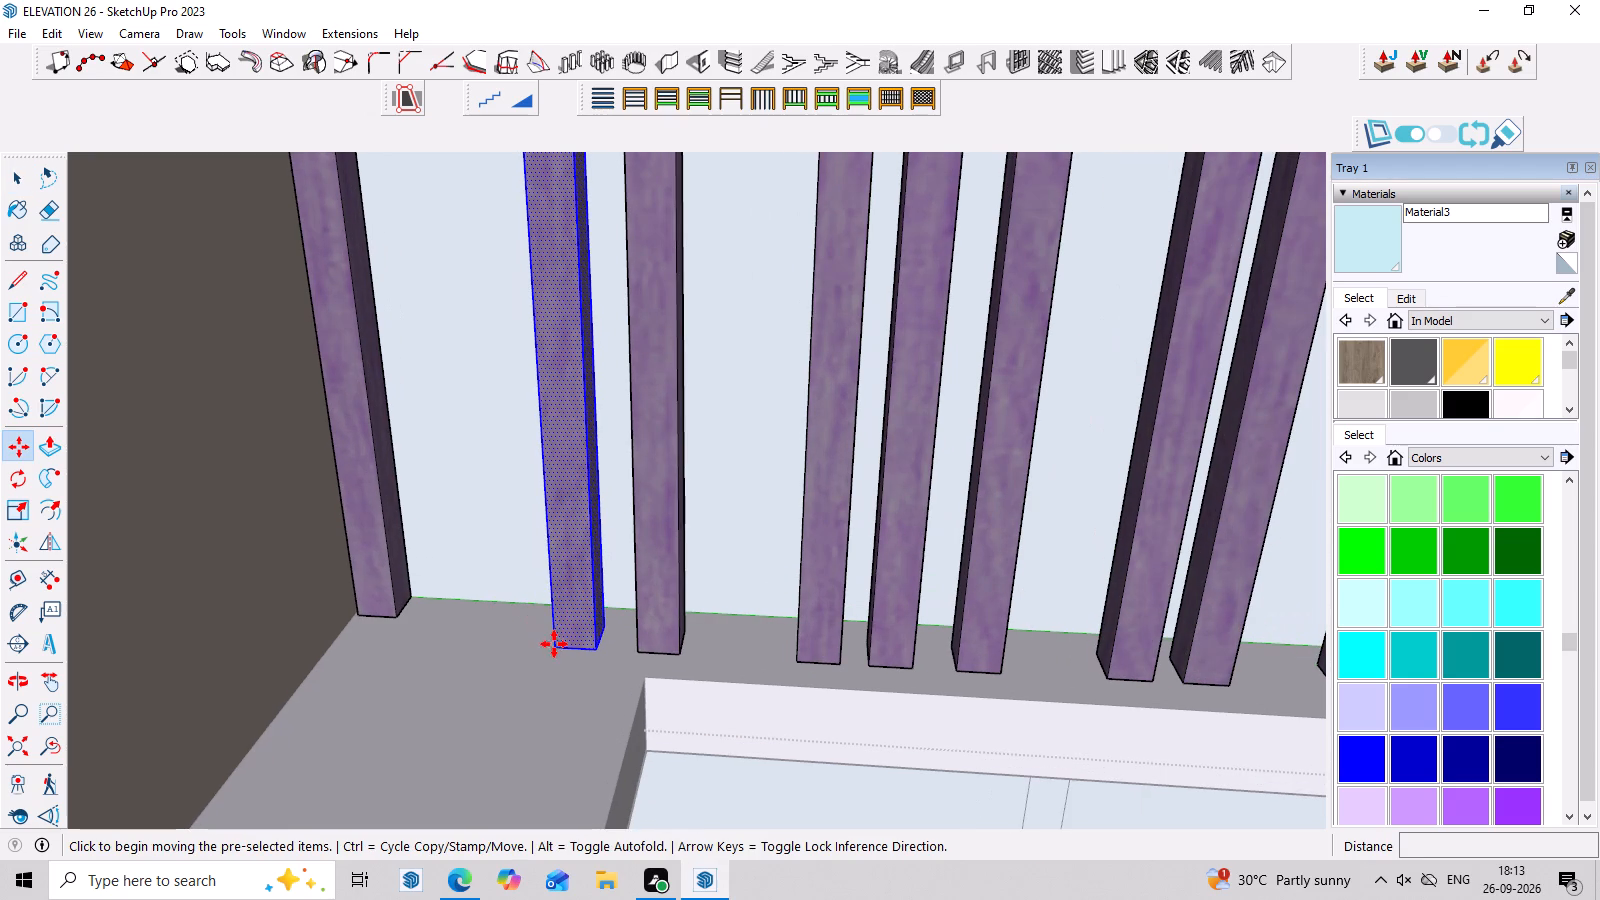
pyautogui.click(451, 621)
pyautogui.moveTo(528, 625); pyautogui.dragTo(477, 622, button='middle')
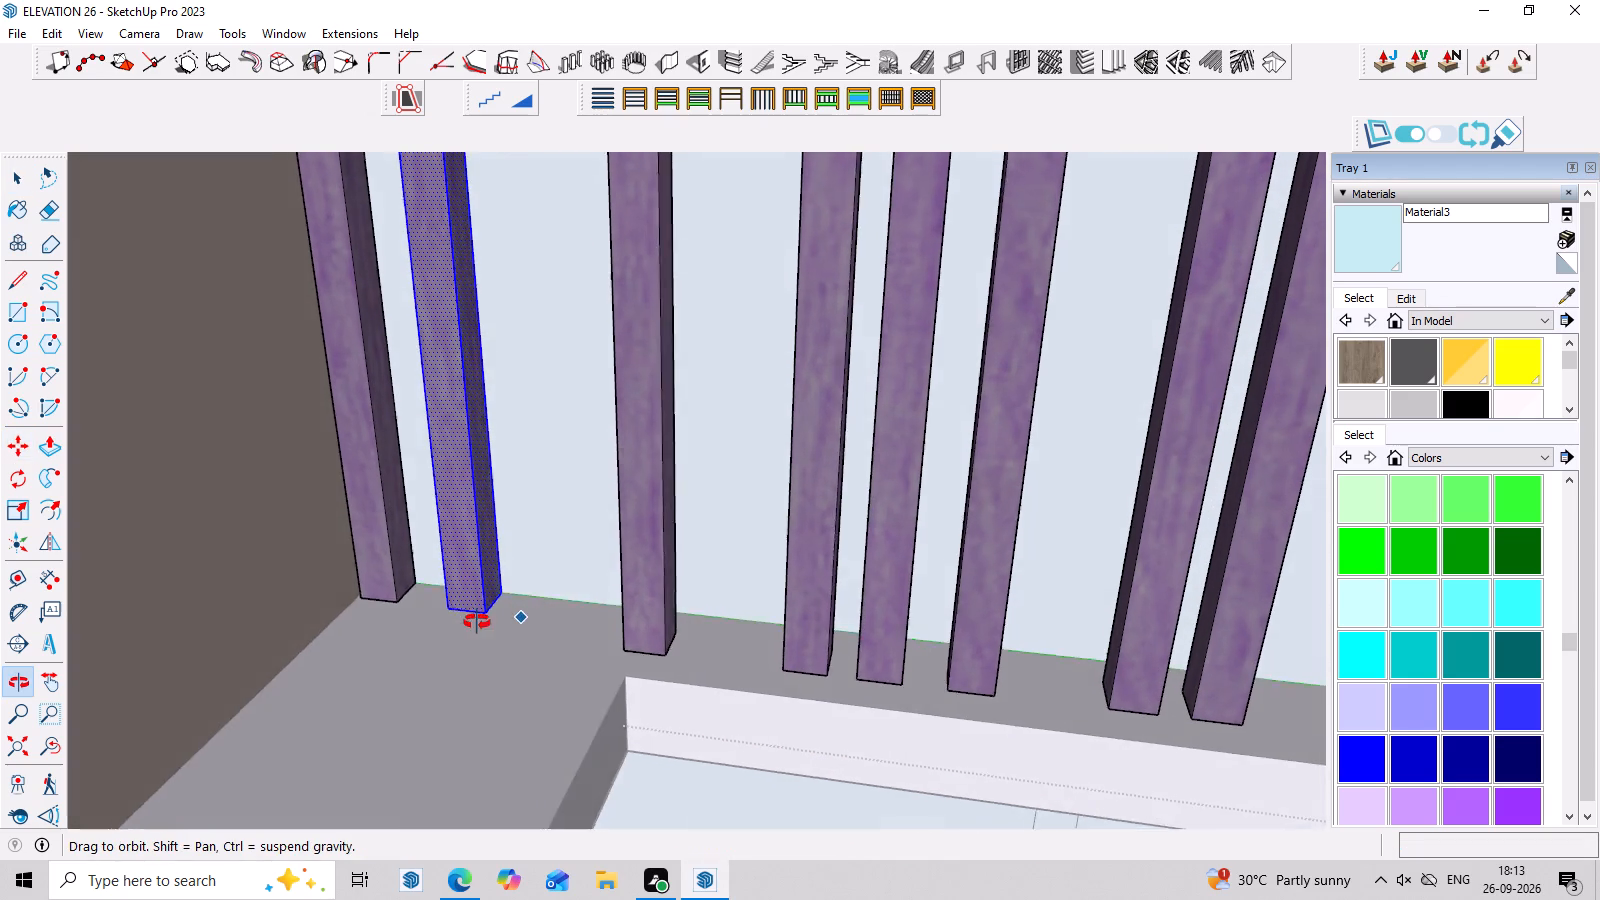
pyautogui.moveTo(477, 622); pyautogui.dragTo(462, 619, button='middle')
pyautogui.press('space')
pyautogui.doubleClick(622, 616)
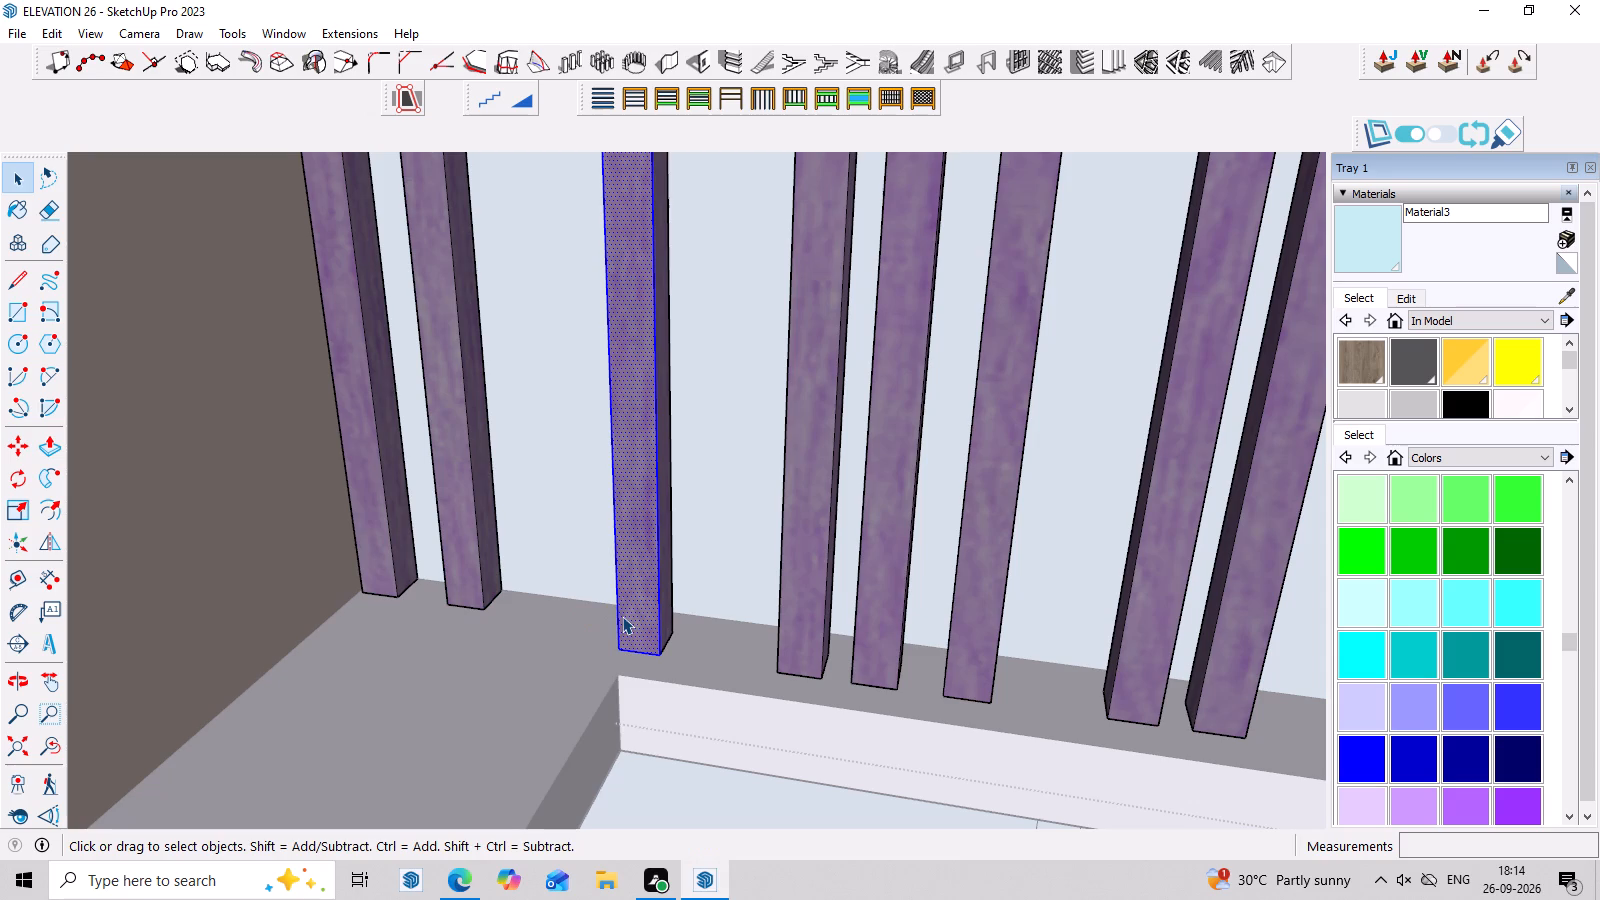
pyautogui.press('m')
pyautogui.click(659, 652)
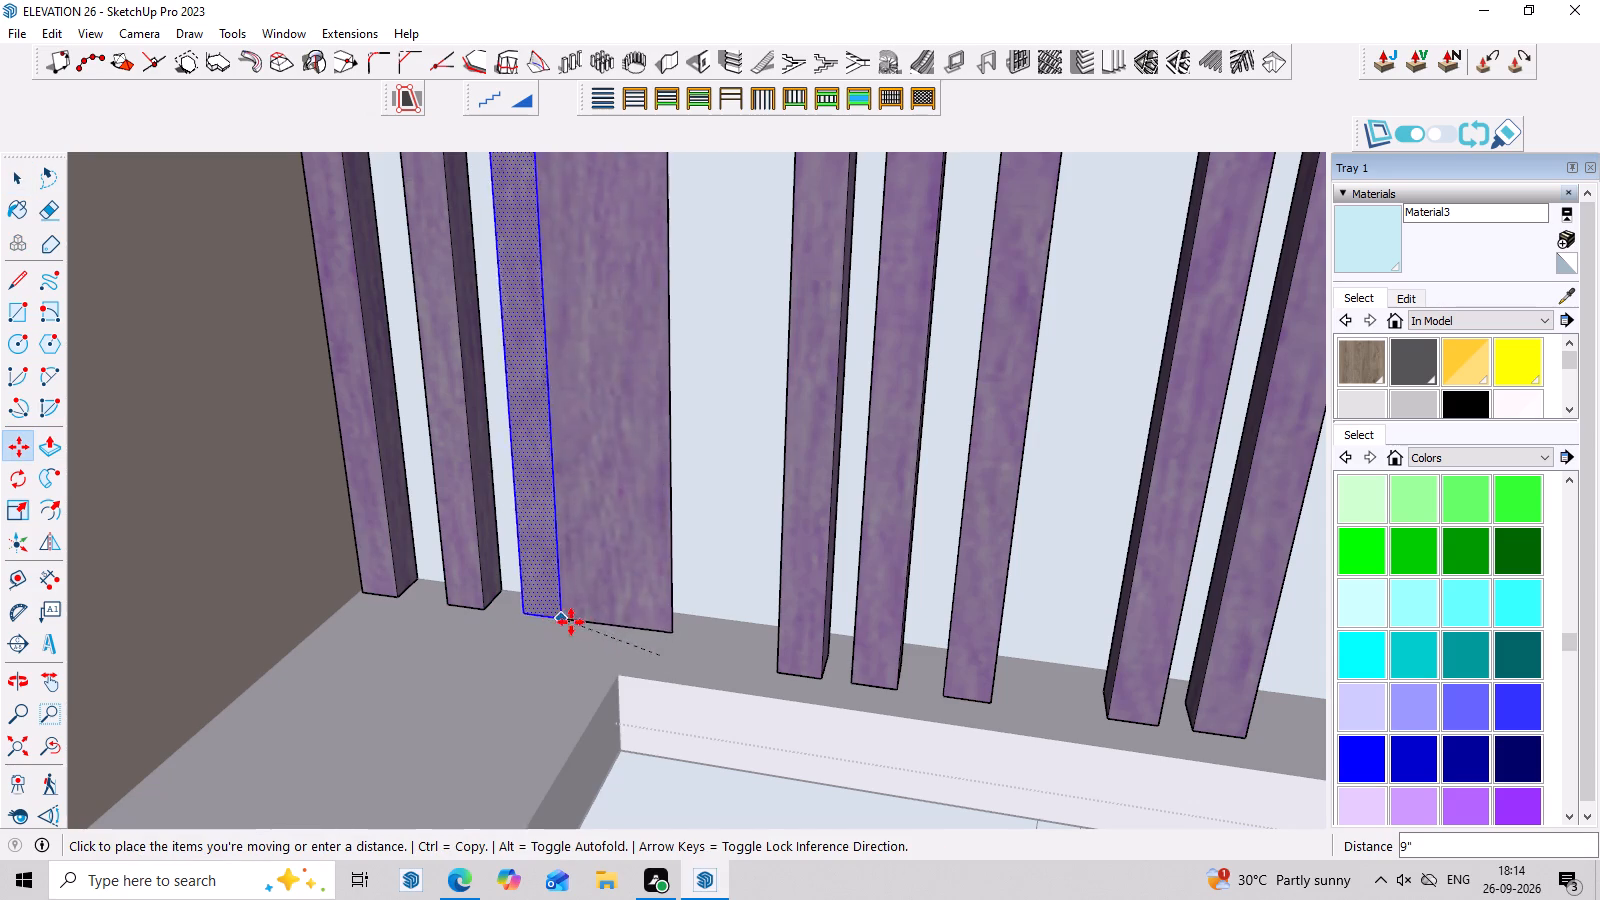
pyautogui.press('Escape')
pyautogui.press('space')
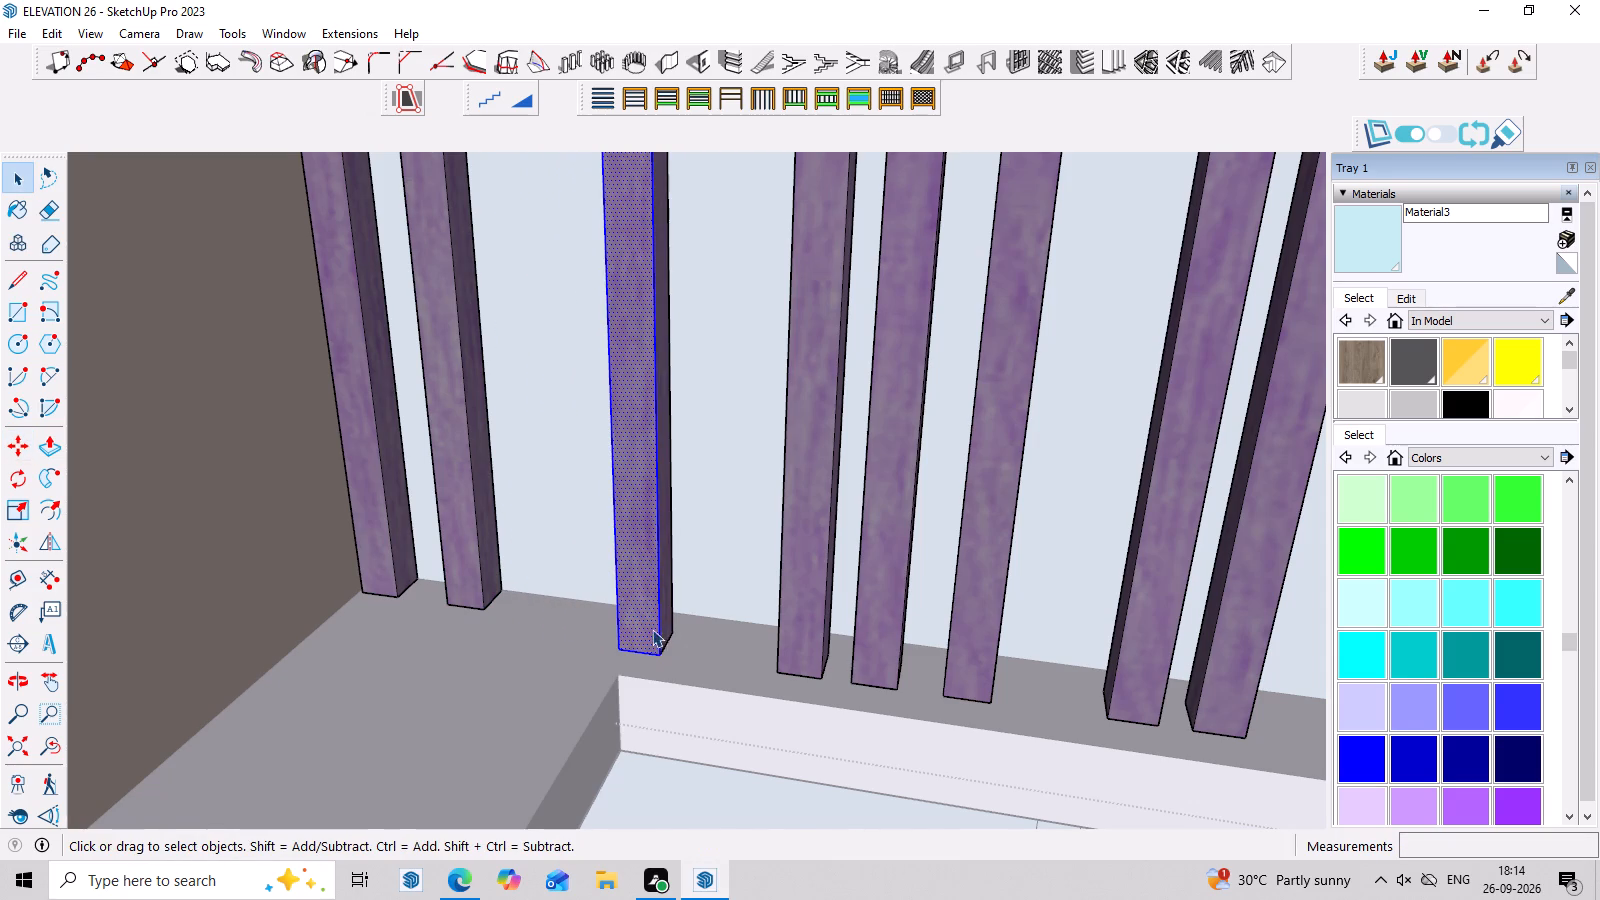
# Move the whole third slat from the inner corner along the wall, close beside the second slat.
pyautogui.tripleClick(650, 619)
pyautogui.press('m')
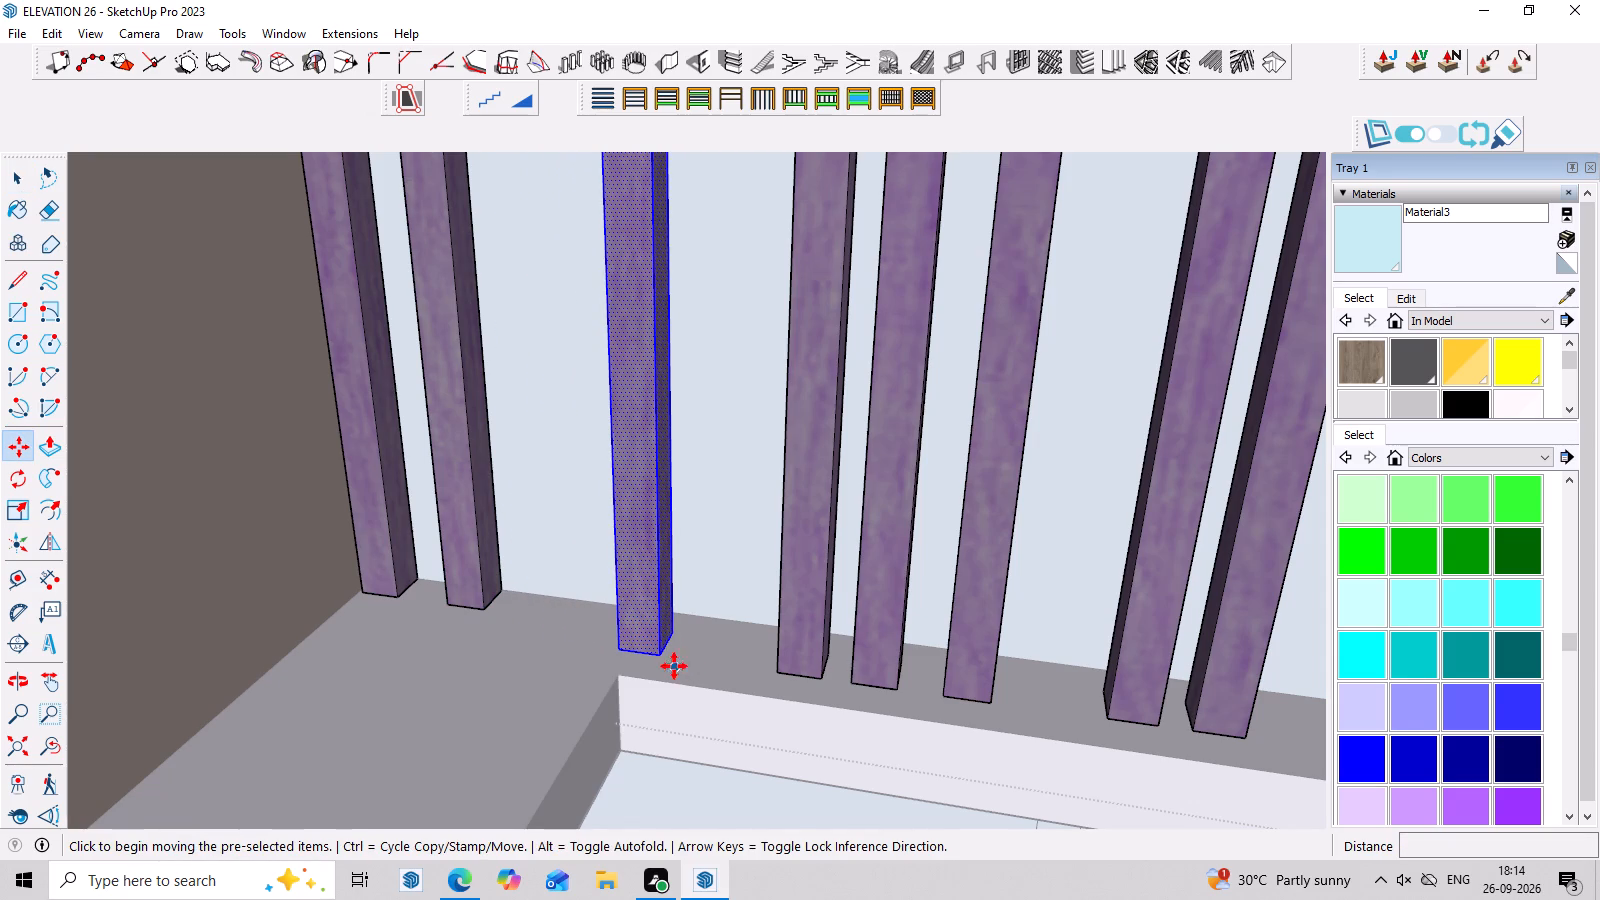
pyautogui.click(662, 651)
pyautogui.click(572, 626)
# Move the fourth slat from the inner corner along the light blue wall toward the third slat.
pyautogui.press('space')
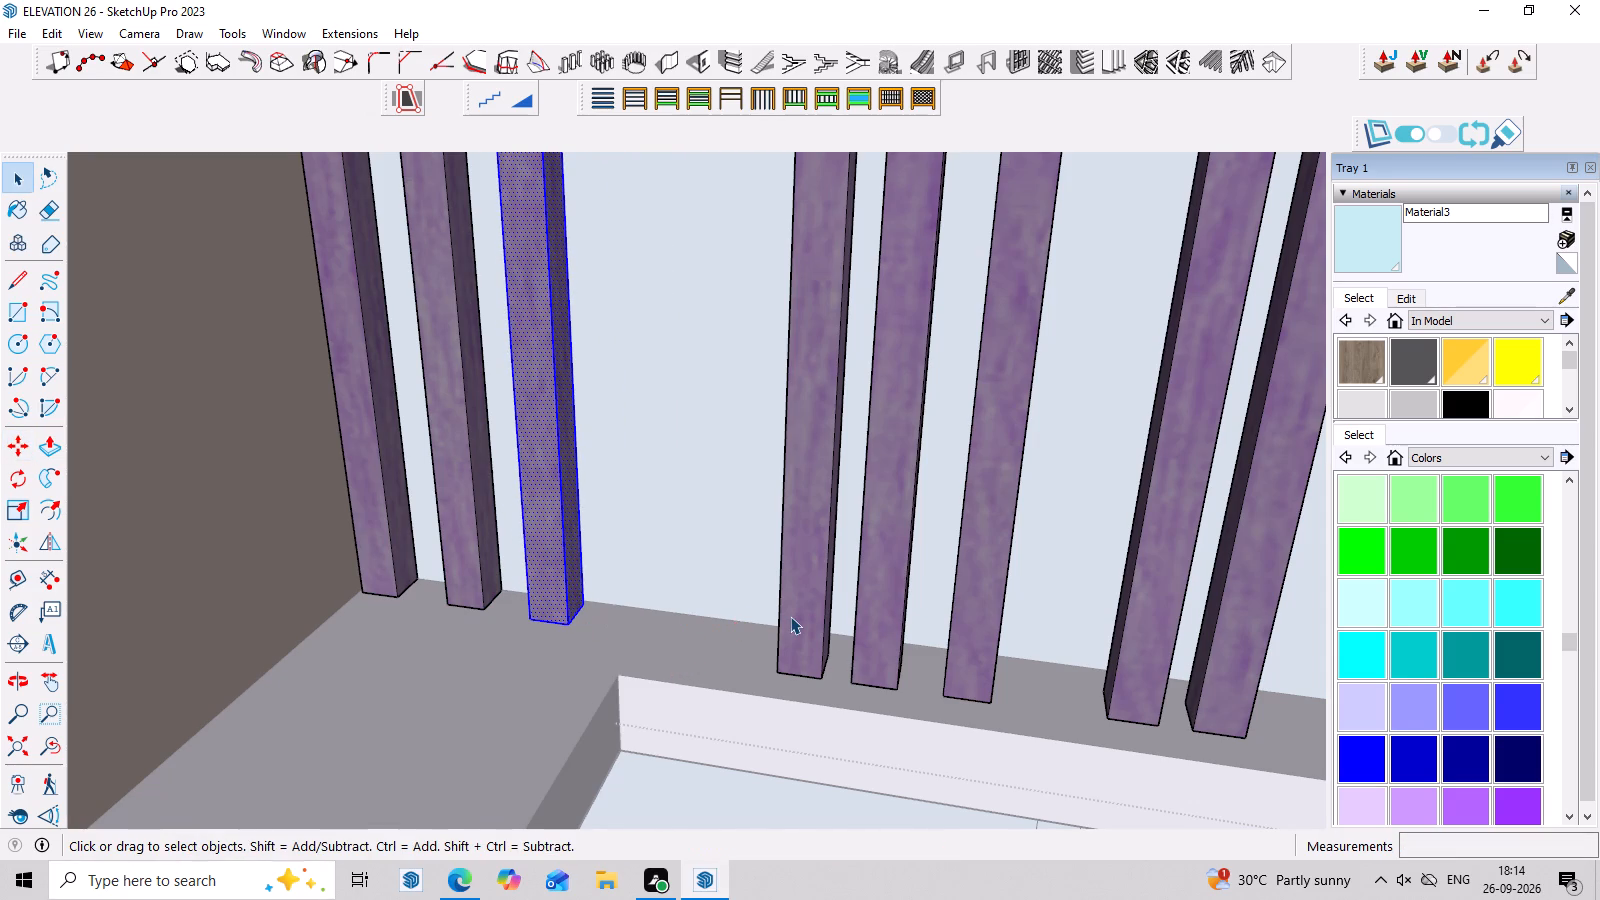
pyautogui.tripleClick(790, 616)
pyautogui.click(790, 616)
pyautogui.press('m')
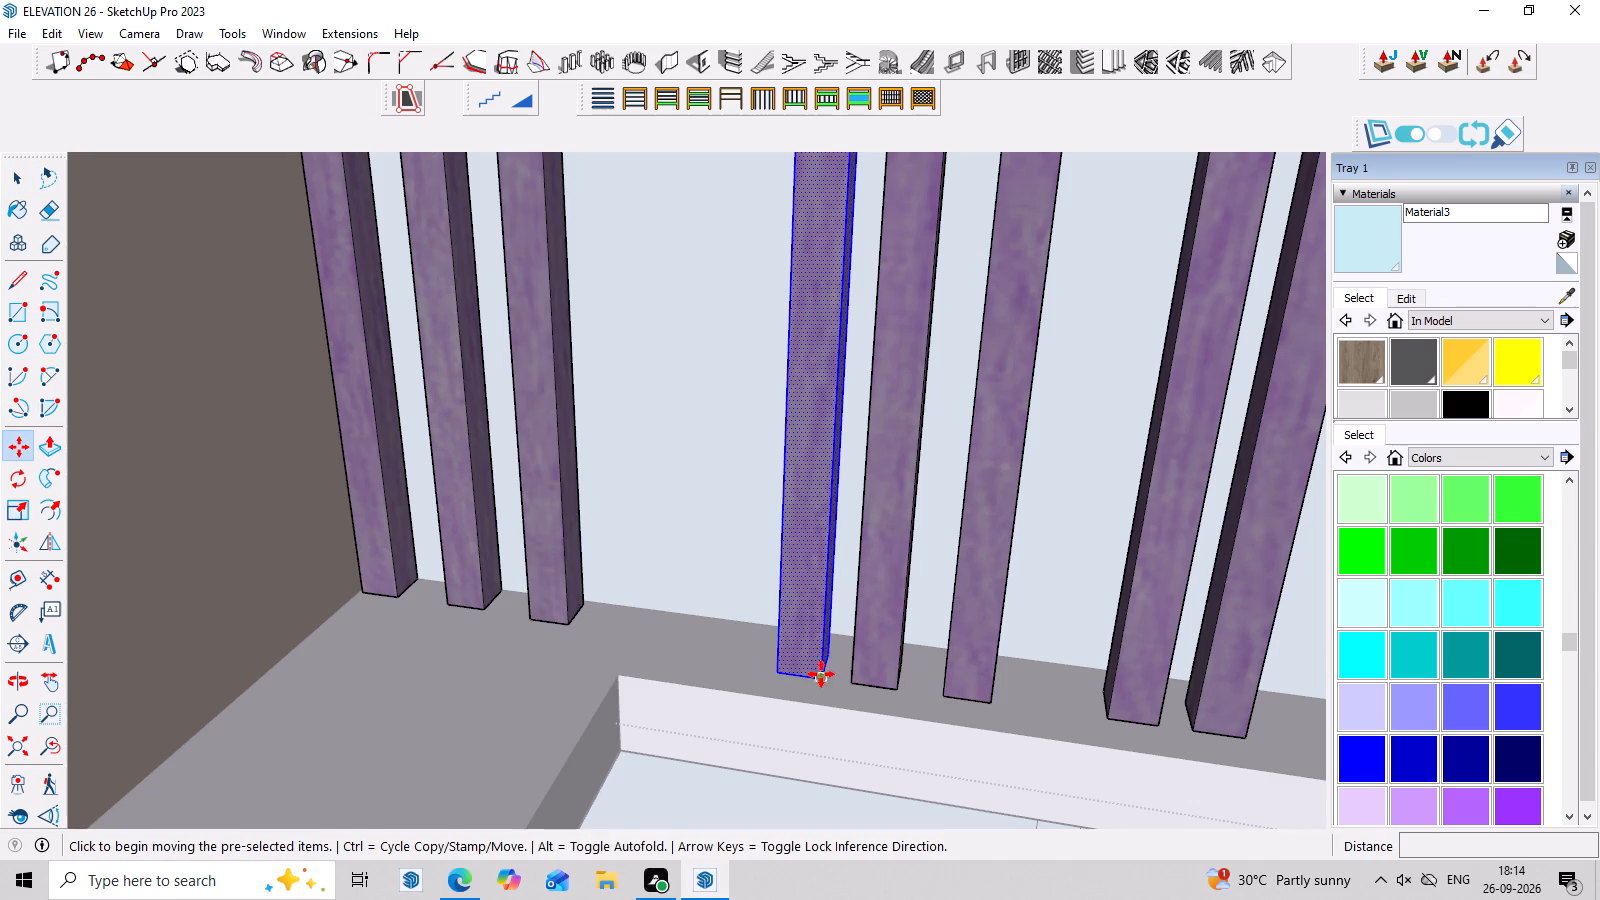
pyautogui.click(821, 680)
pyautogui.click(677, 637)
# Move the fifth slat from the inner corner about 9 inches along the wall toward the fourth slat.
pyautogui.scroll(-3, 695, 641)
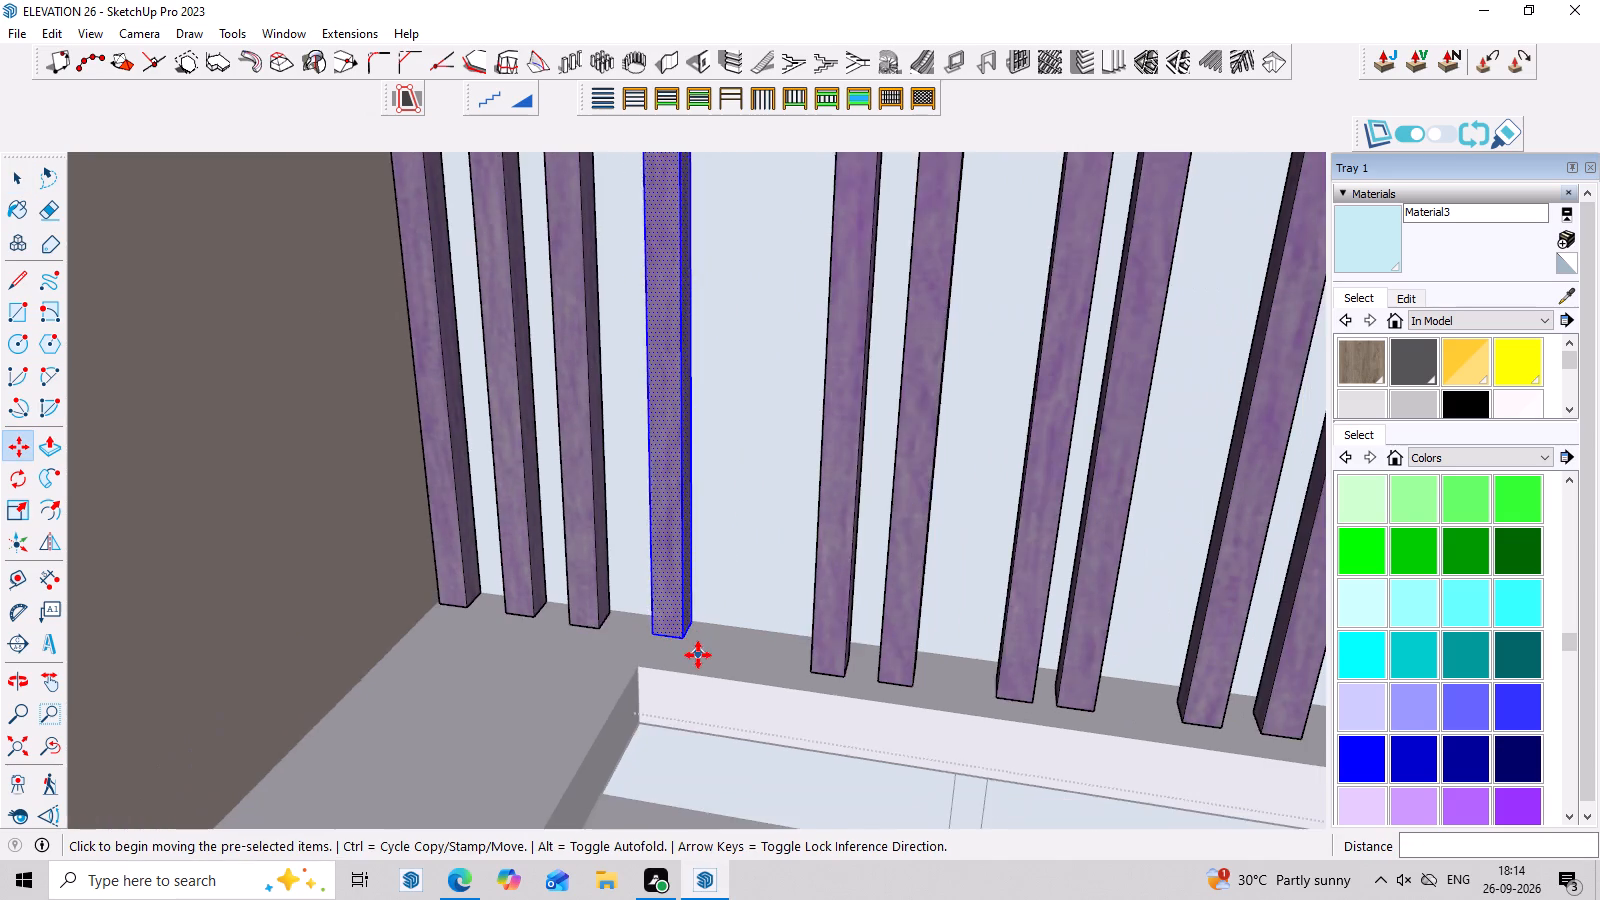
pyautogui.scroll(-4, 698, 655)
pyautogui.moveTo(897, 726); pyautogui.dragTo(910, 589, button='middle')
pyautogui.press('space')
pyautogui.tripleClick(784, 643)
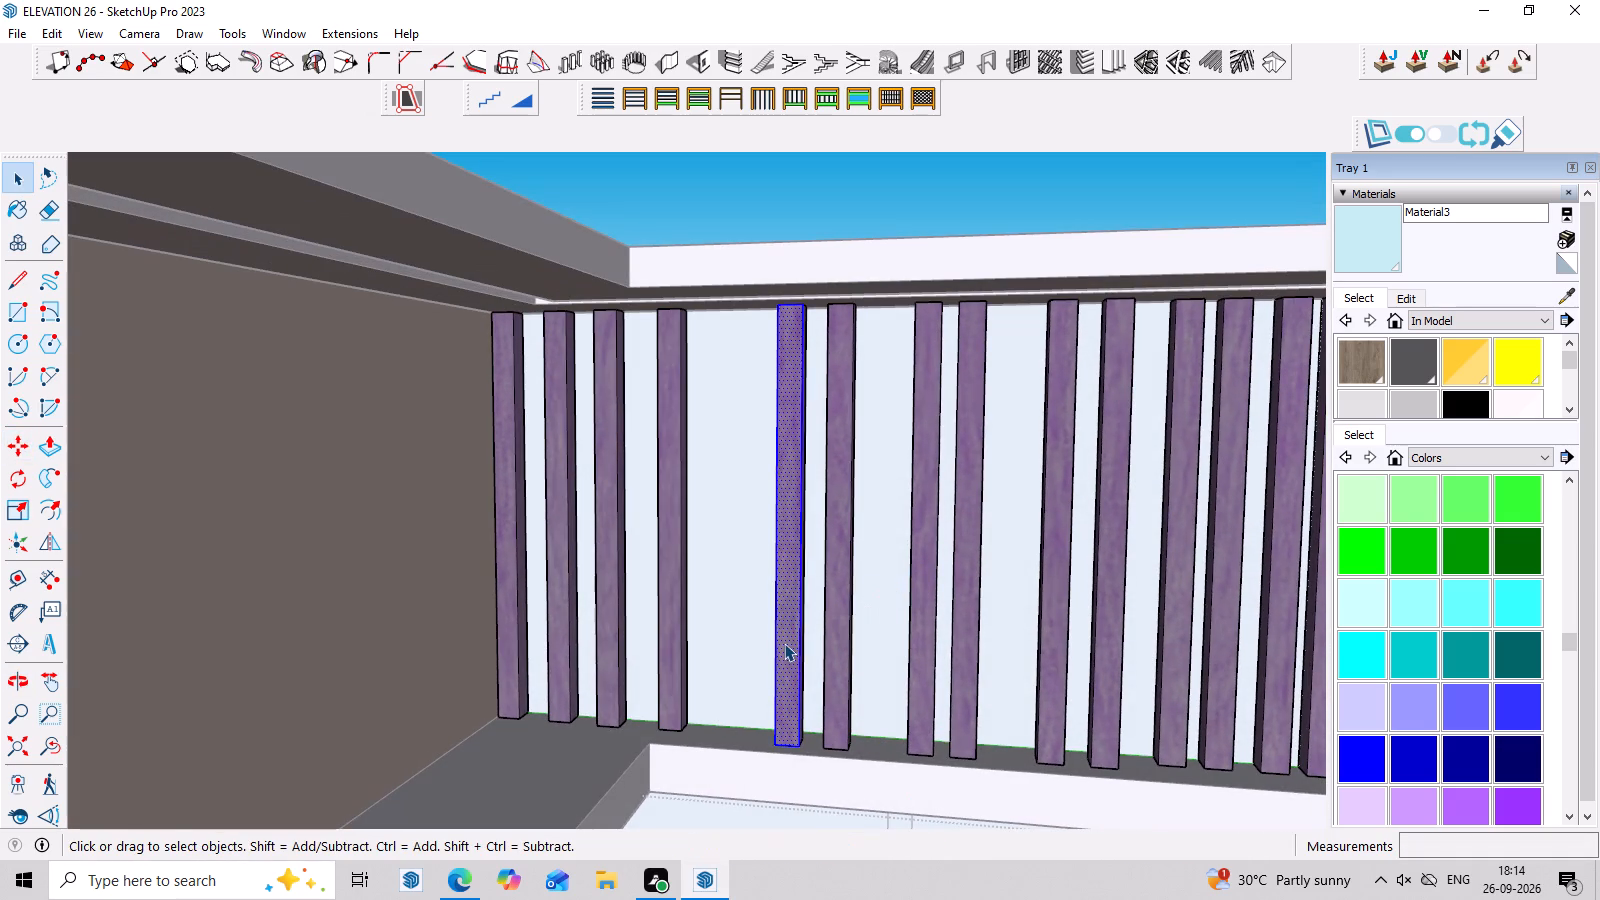
pyautogui.press('m')
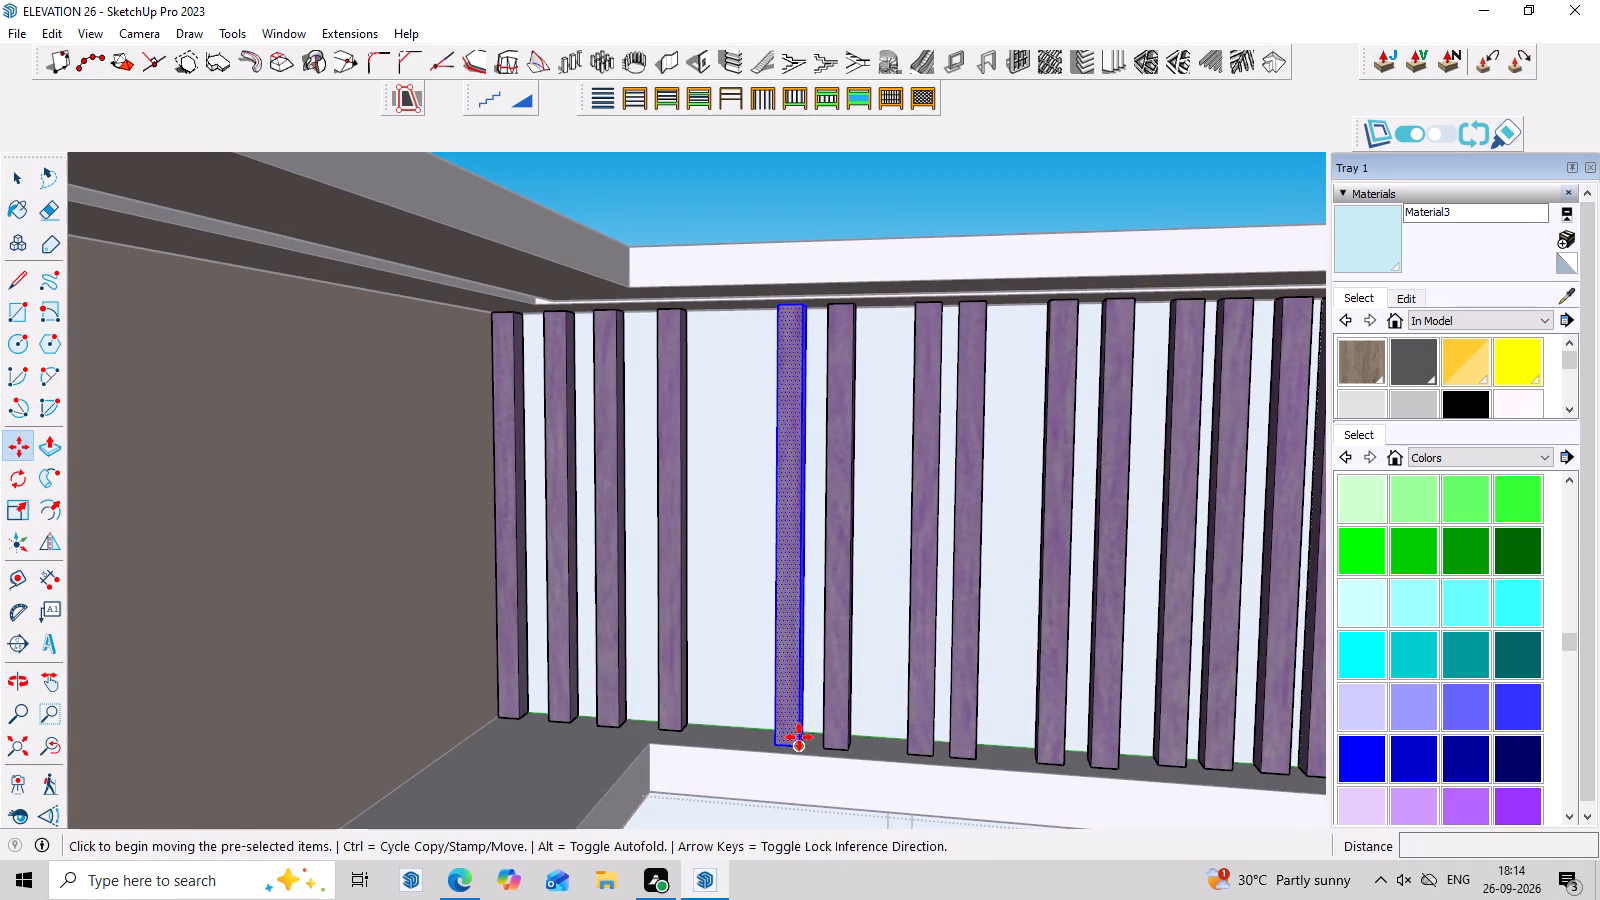
pyautogui.click(799, 738)
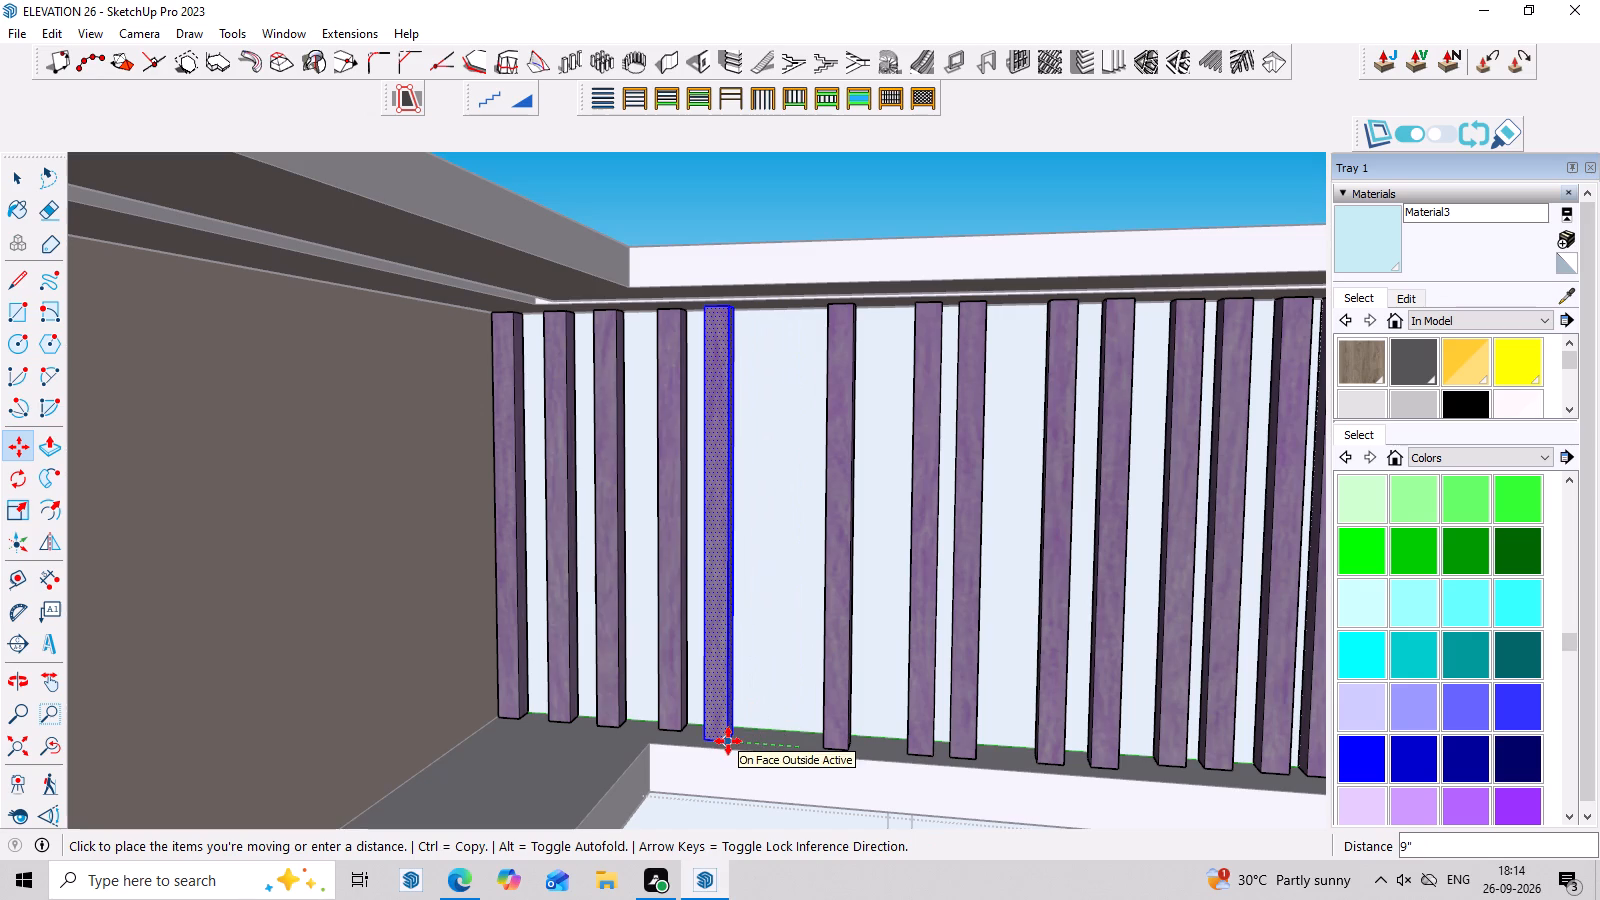
pyautogui.click(728, 741)
# Move the sixth slat from the inner corner about 10 inches along the wall toward the fifth slat.
pyautogui.press('space')
pyautogui.tripleClick(840, 723)
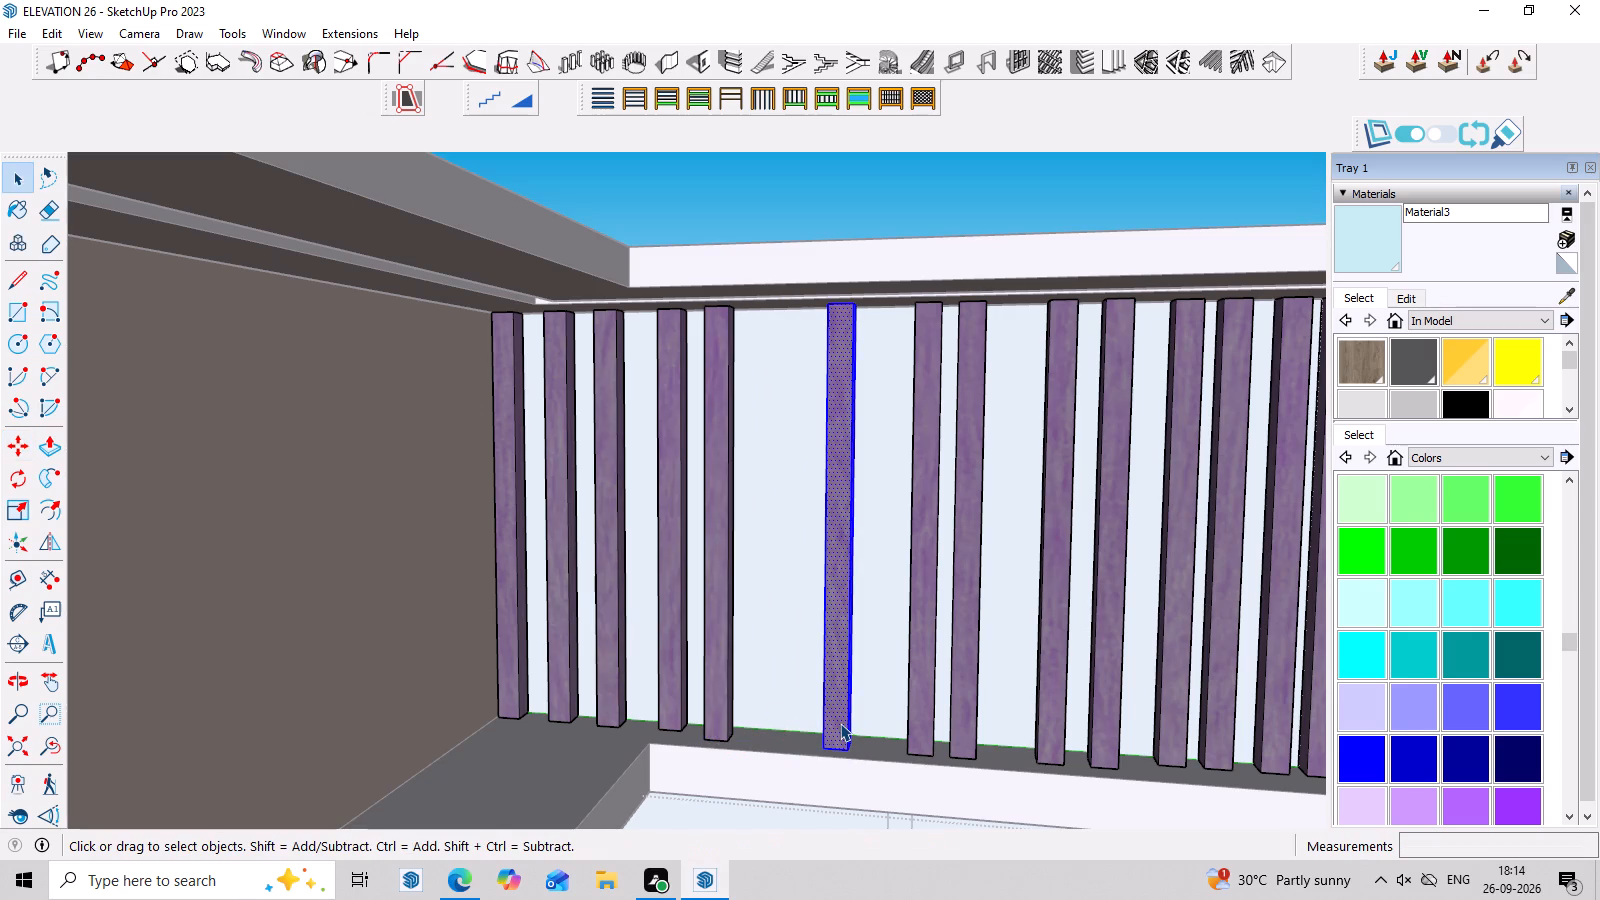
pyautogui.press('m')
pyautogui.click(849, 745)
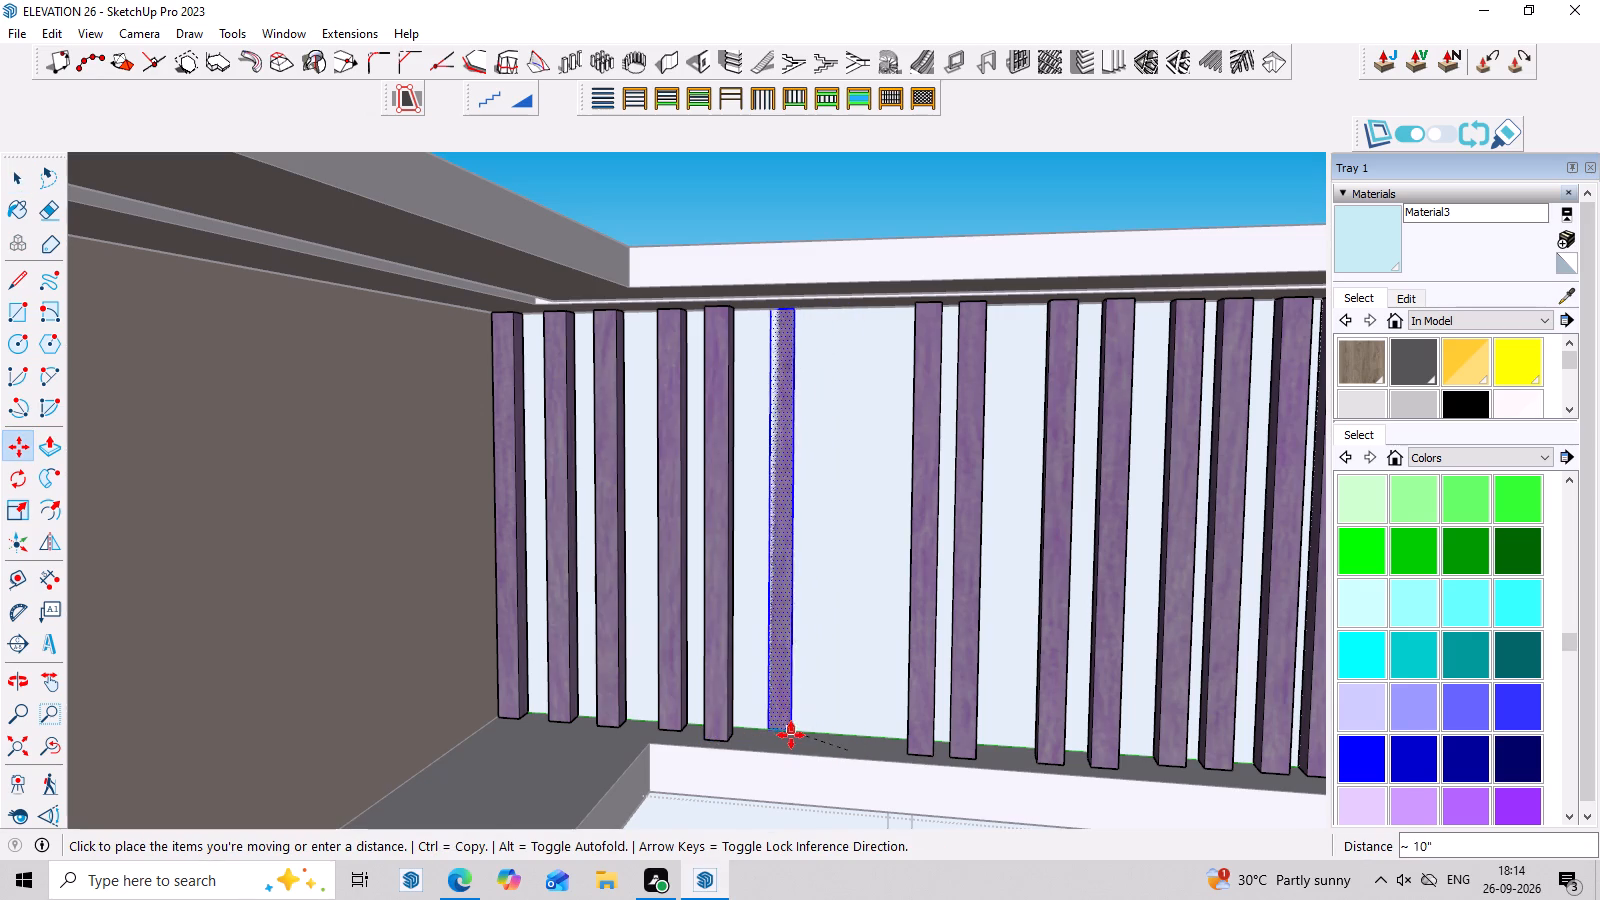
pyautogui.click(783, 739)
# Move the seventh slat from the inner corner about 1' 1" along the wall, close beside the sixth slat.
pyautogui.scroll(-10, 907, 719)
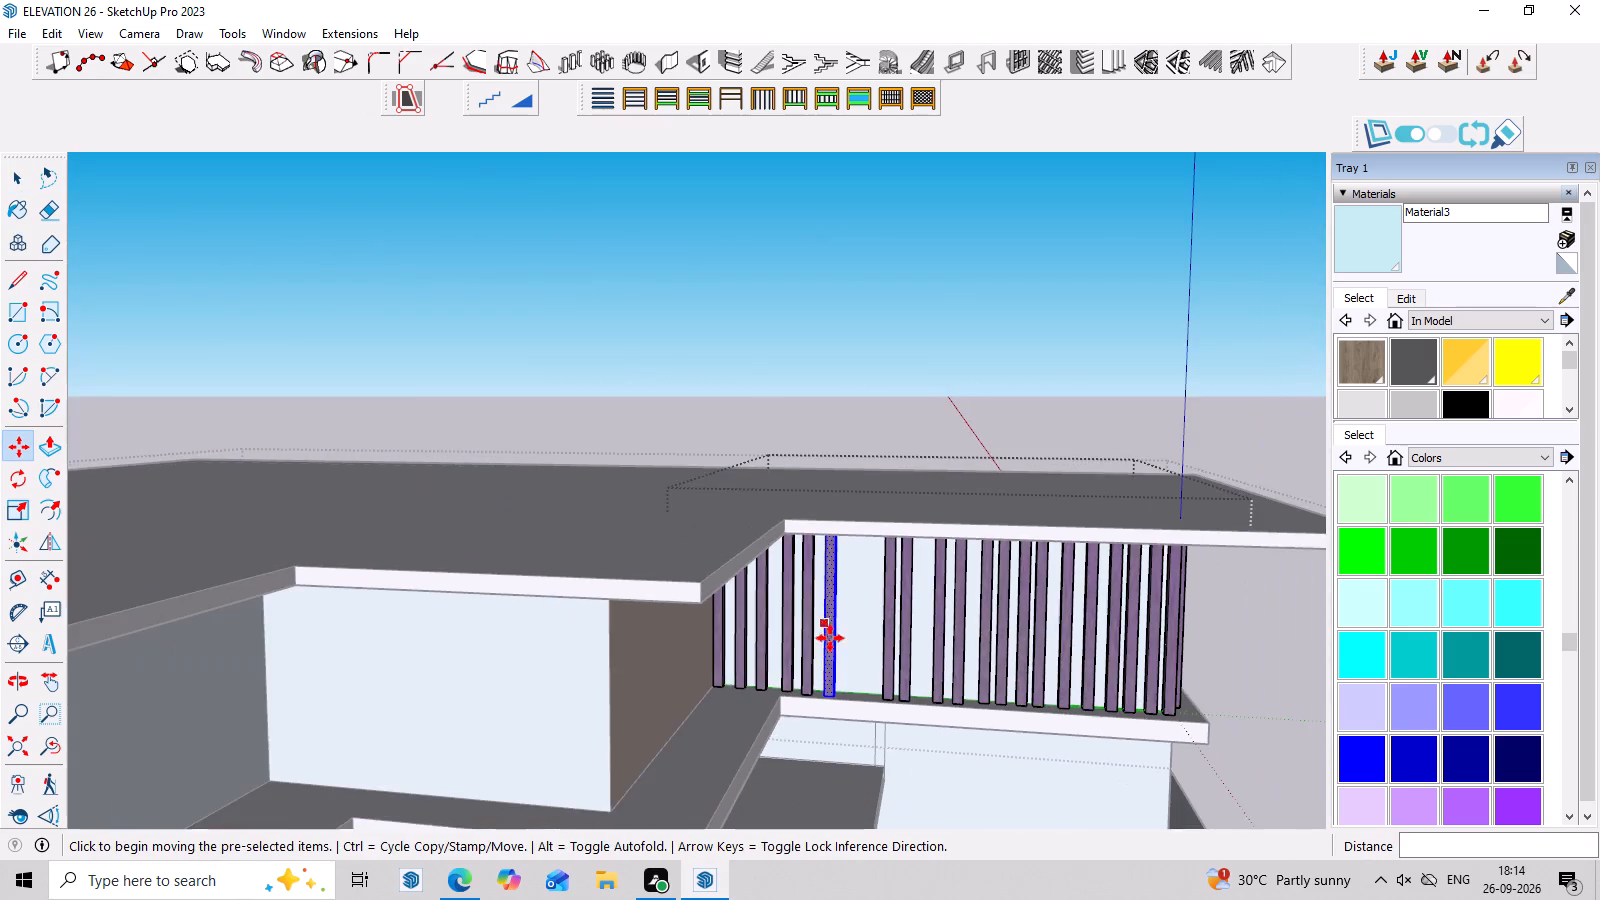
pyautogui.moveTo(1150, 701); pyautogui.dragTo(1159, 619, button='middle')
pyautogui.scroll(10, 942, 645)
pyautogui.moveTo(877, 663); pyautogui.dragTo(841, 729, button='middle')
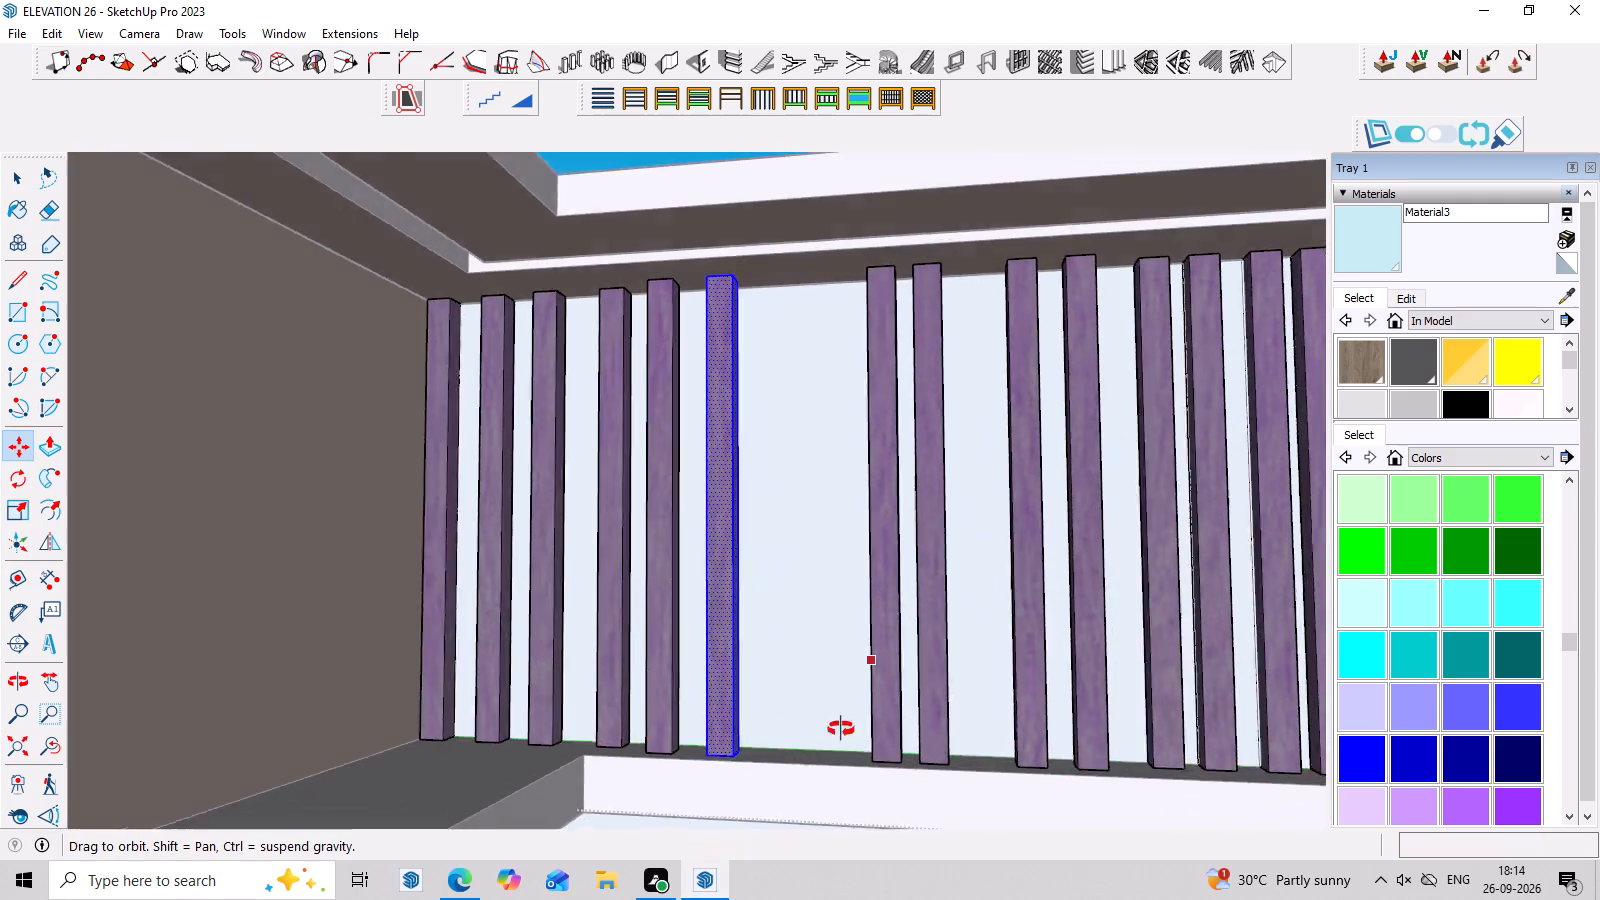
pyautogui.moveTo(841, 729); pyautogui.dragTo(801, 784, button='middle')
pyautogui.press('space')
pyautogui.tripleClick(883, 703)
pyautogui.moveTo(795, 705); pyautogui.dragTo(706, 771, button='middle')
pyautogui.scroll(3, 751, 740)
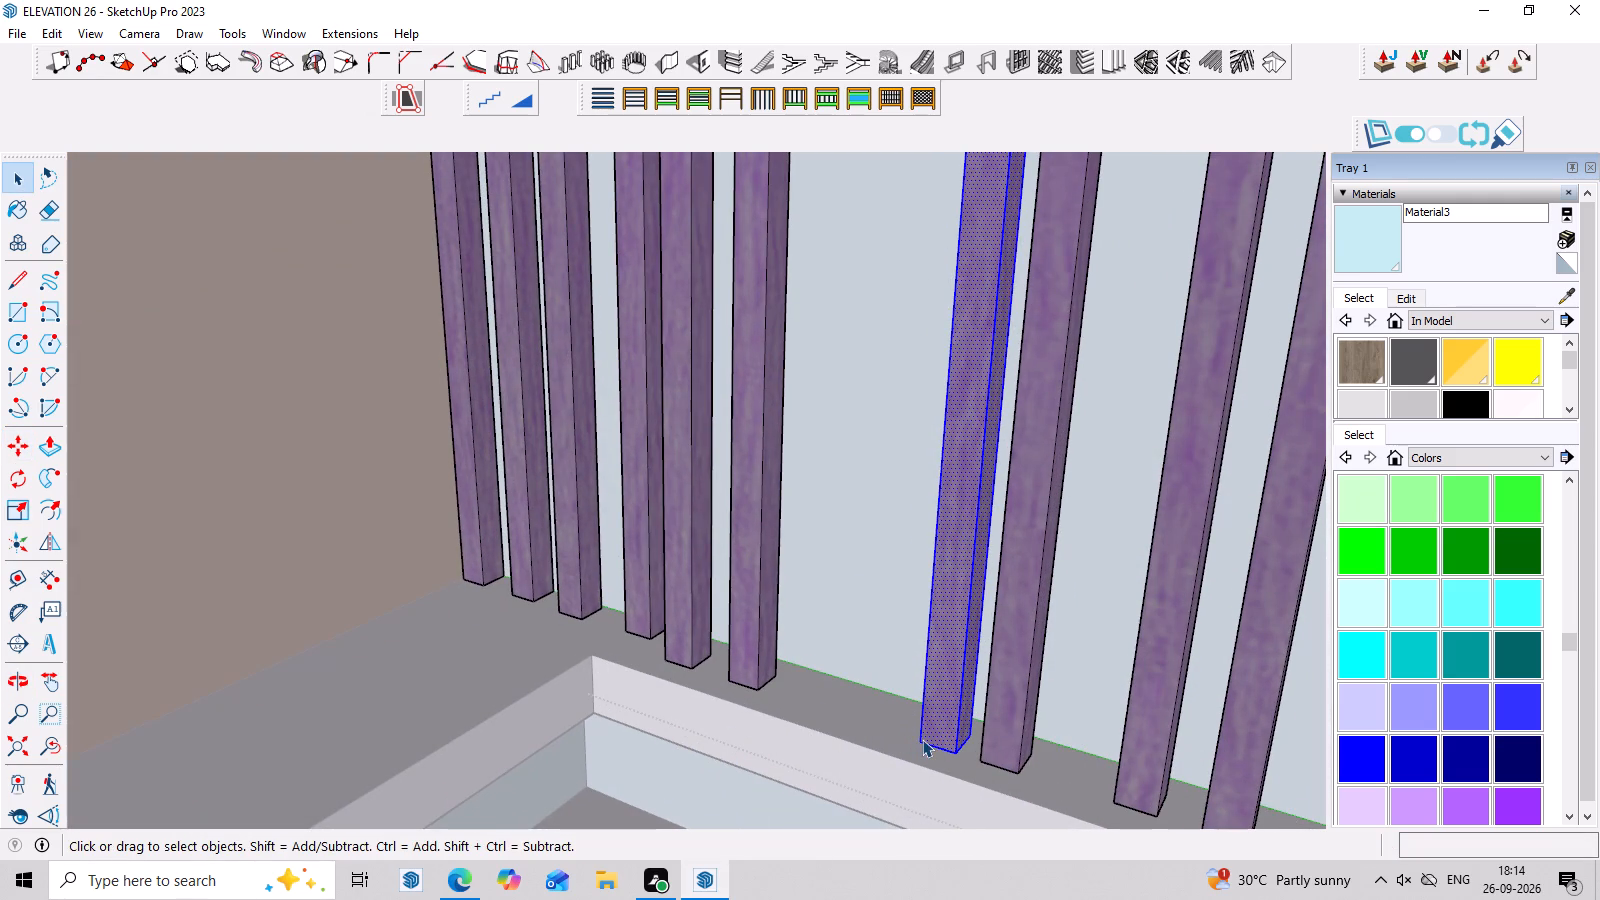
pyautogui.press('m')
pyautogui.click(954, 754)
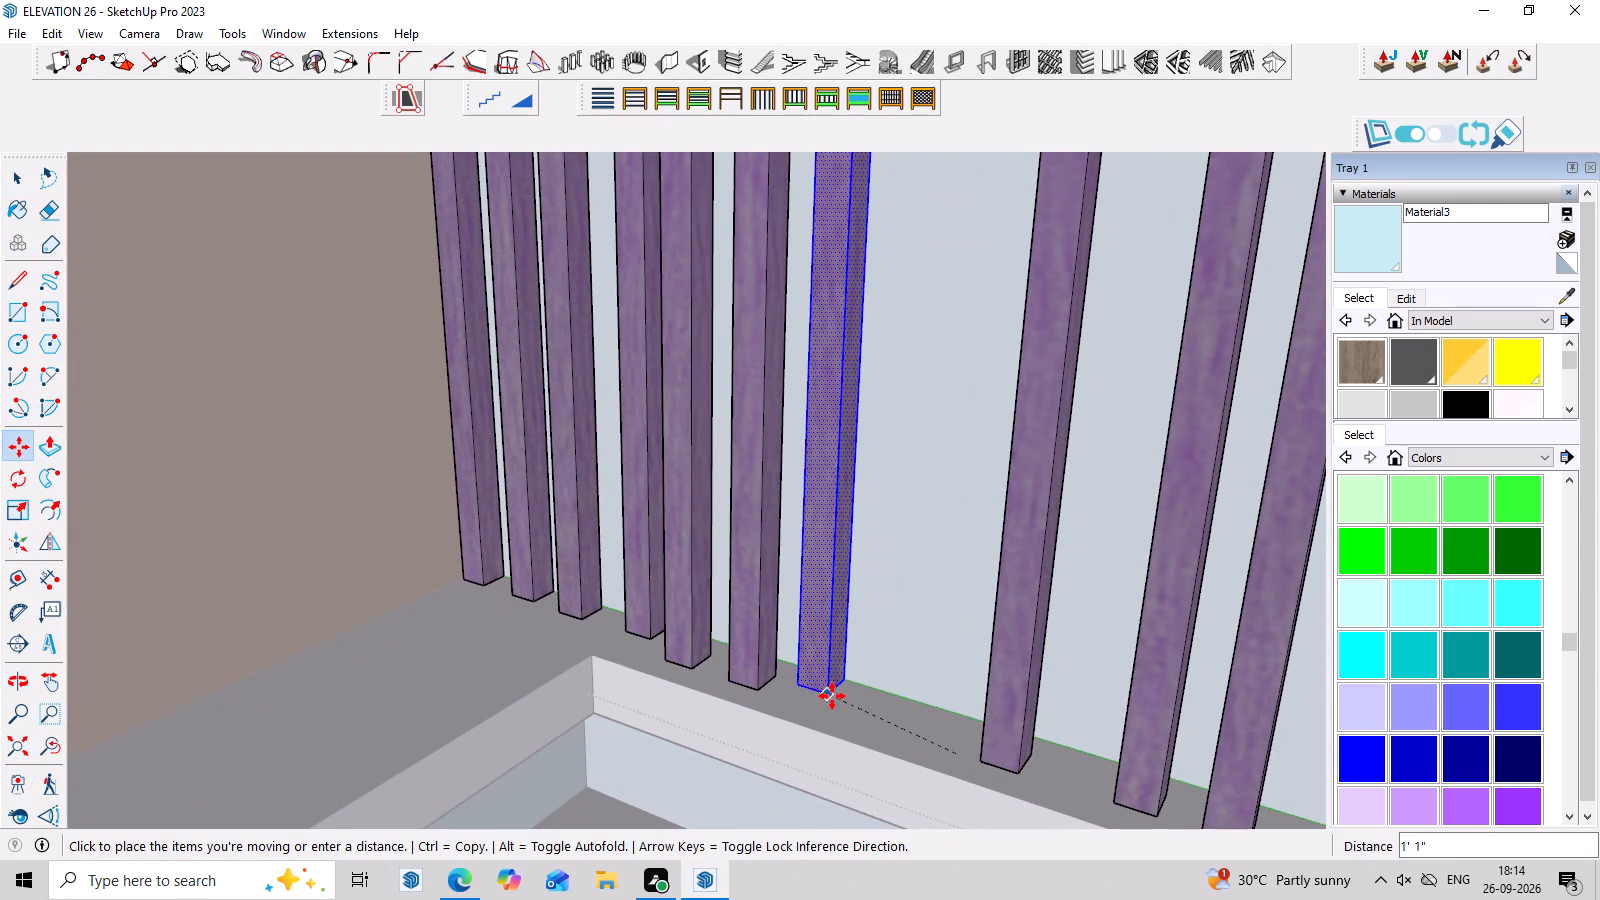
pyautogui.click(832, 696)
# Move the protruding sixth slat from the inner corner 2 inches back toward the light blue wall.
pyautogui.press('space')
pyautogui.tripleClick(760, 650)
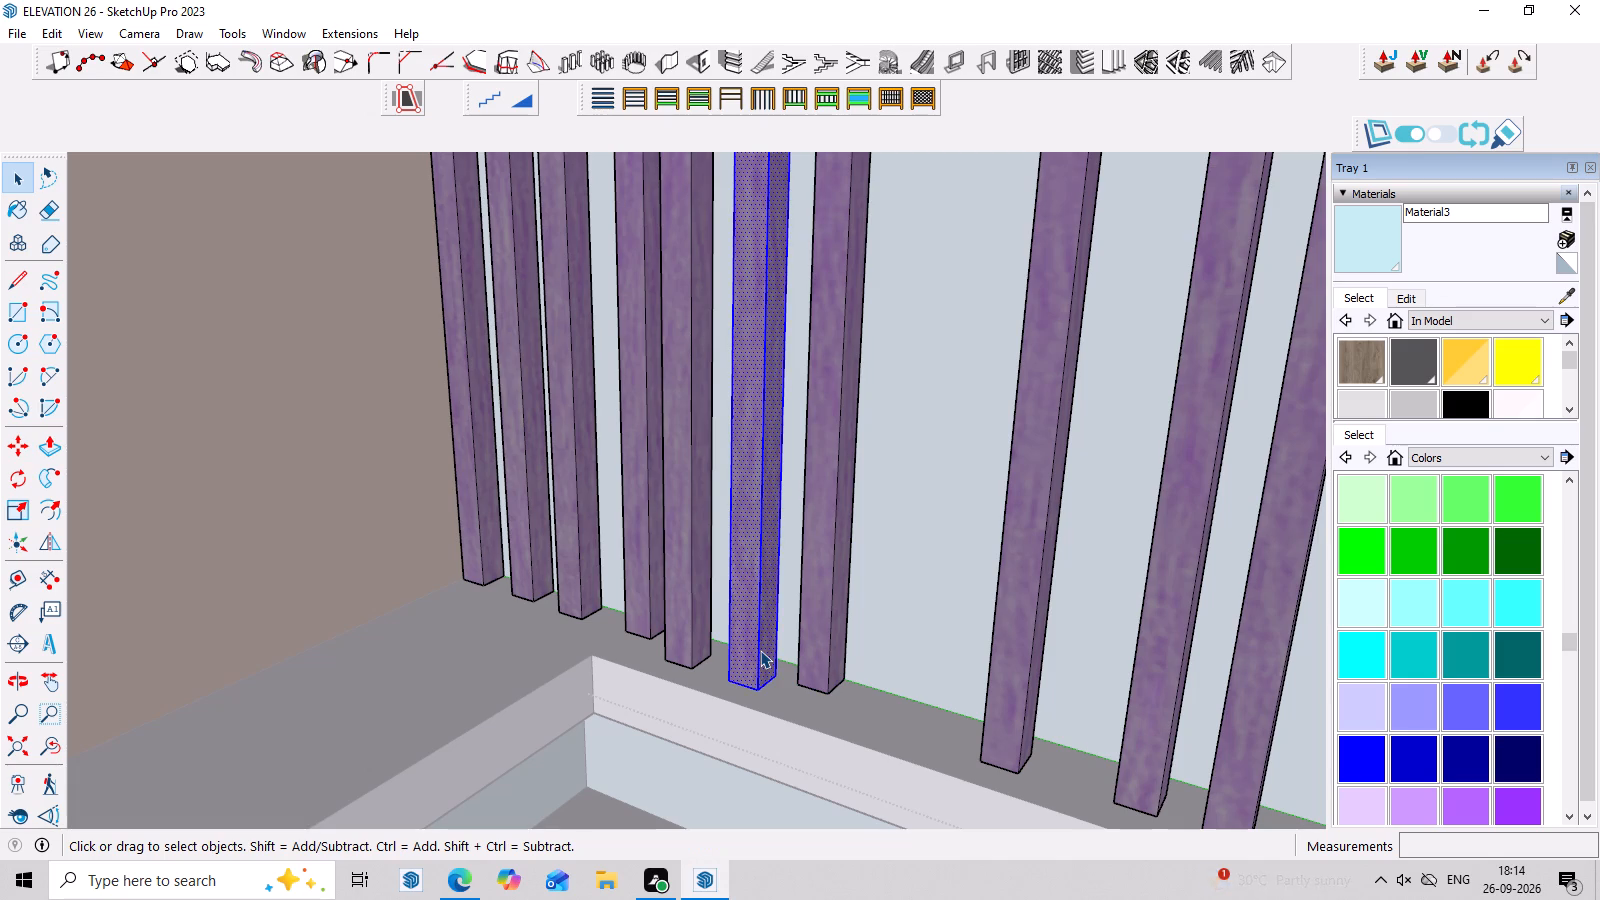
pyautogui.press('m')
pyautogui.click(767, 661)
pyautogui.click(782, 652)
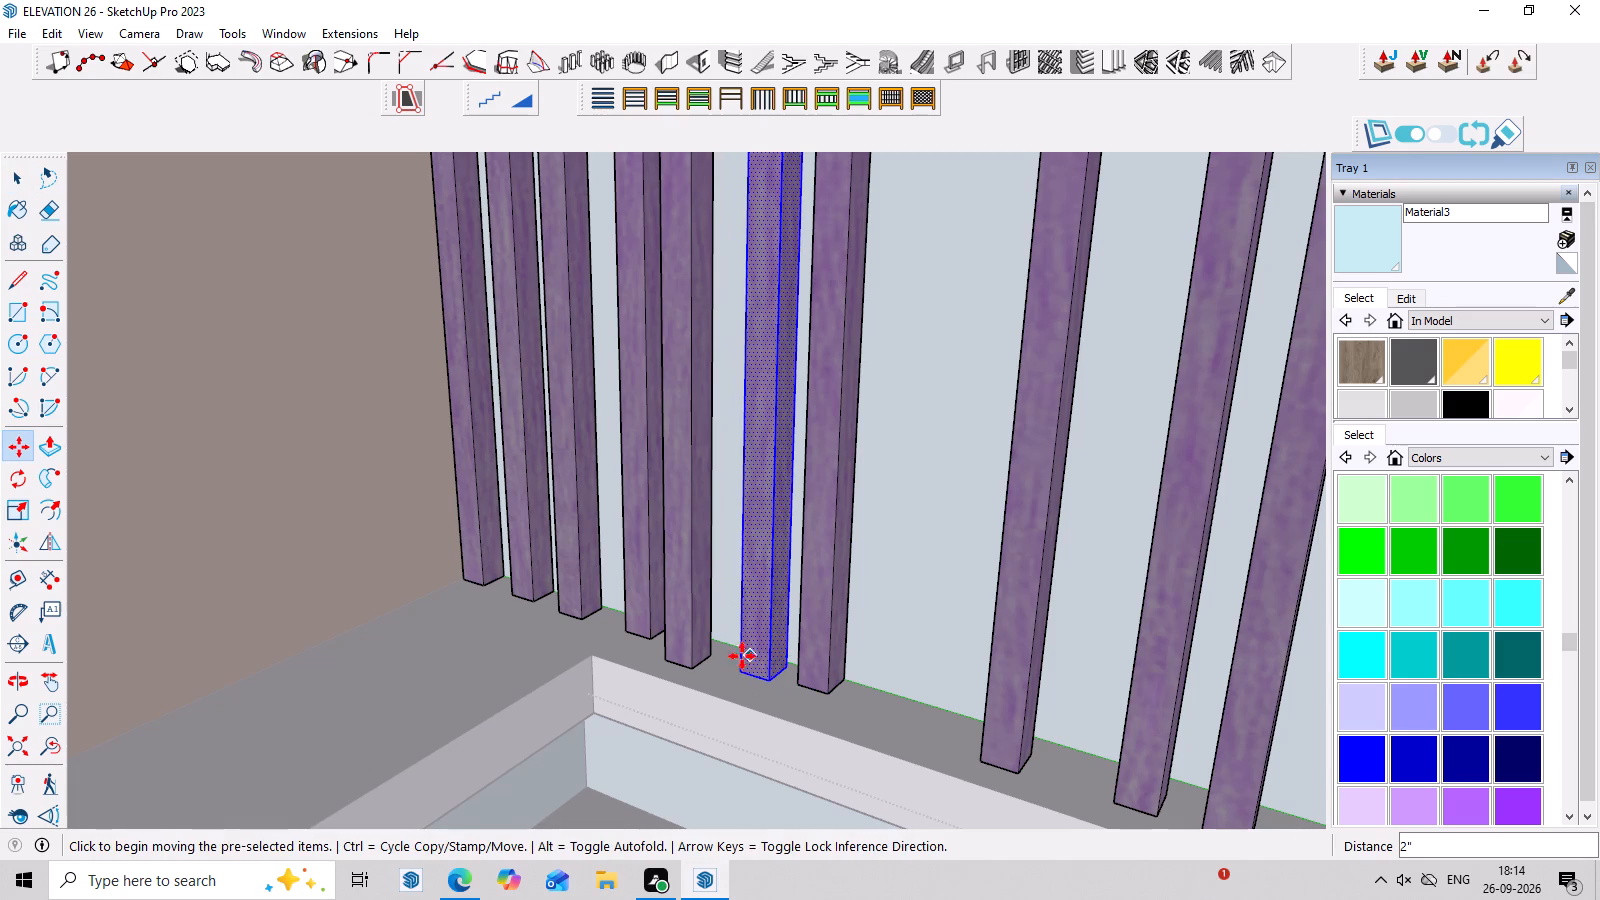
# Move the protruding fifth slat from the inner corner slightly back toward the light blue wall.
pyautogui.press('space')
pyautogui.tripleClick(694, 631)
pyautogui.press('m')
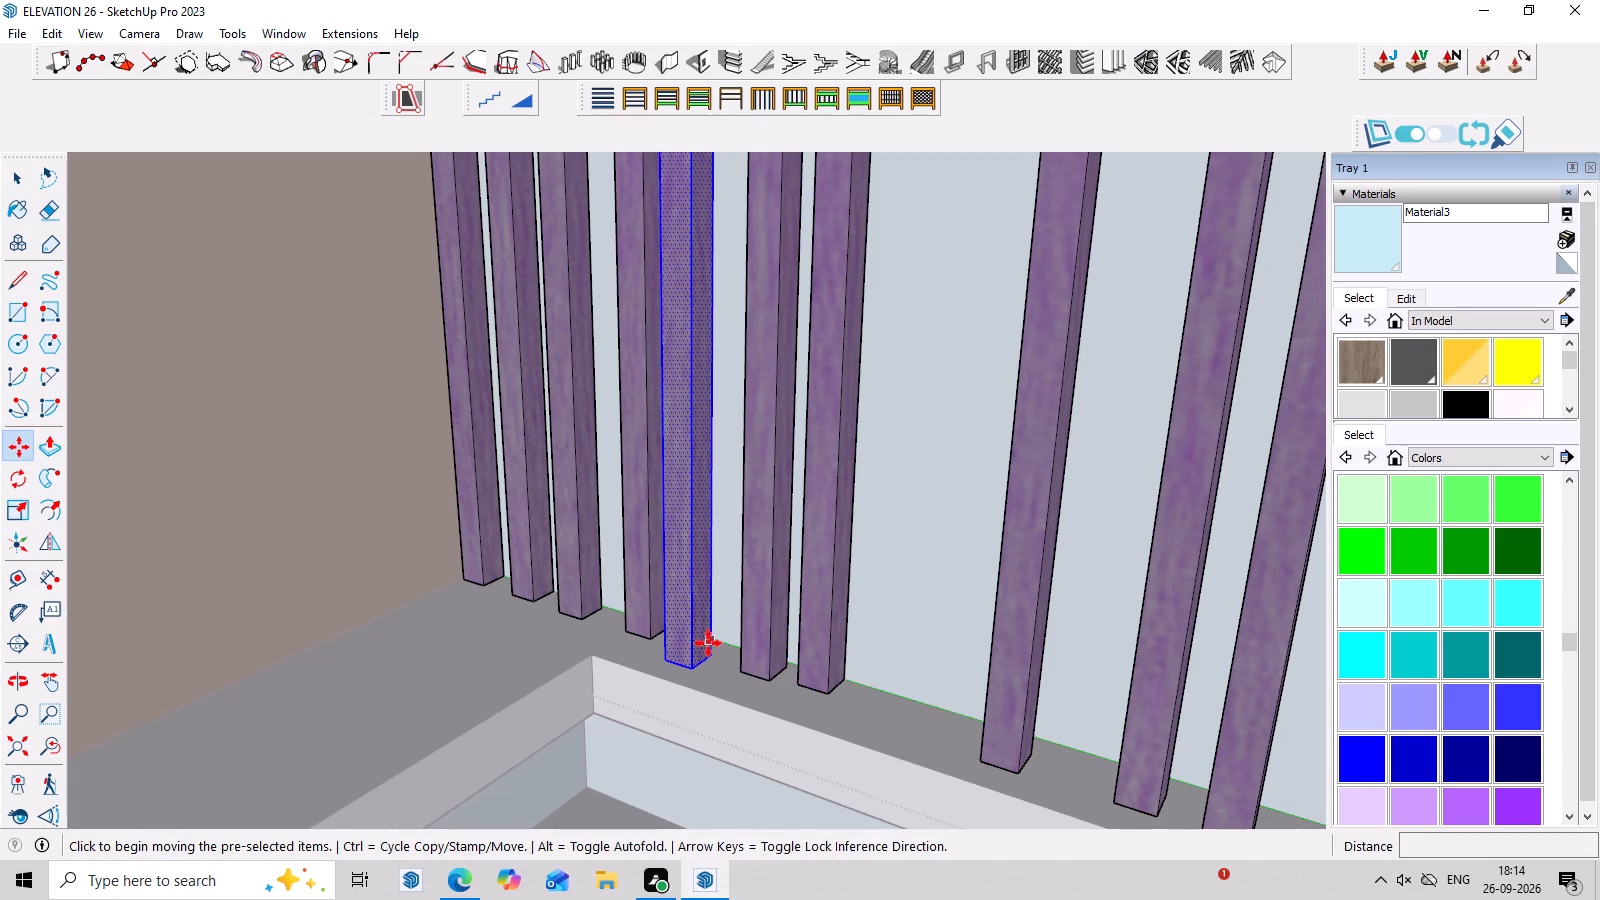
pyautogui.click(708, 653)
pyautogui.click(719, 643)
# Move the eighth slat from the inner corner about 1 foot along the wall toward the seventh slat.
pyautogui.scroll(-3, 617, 637)
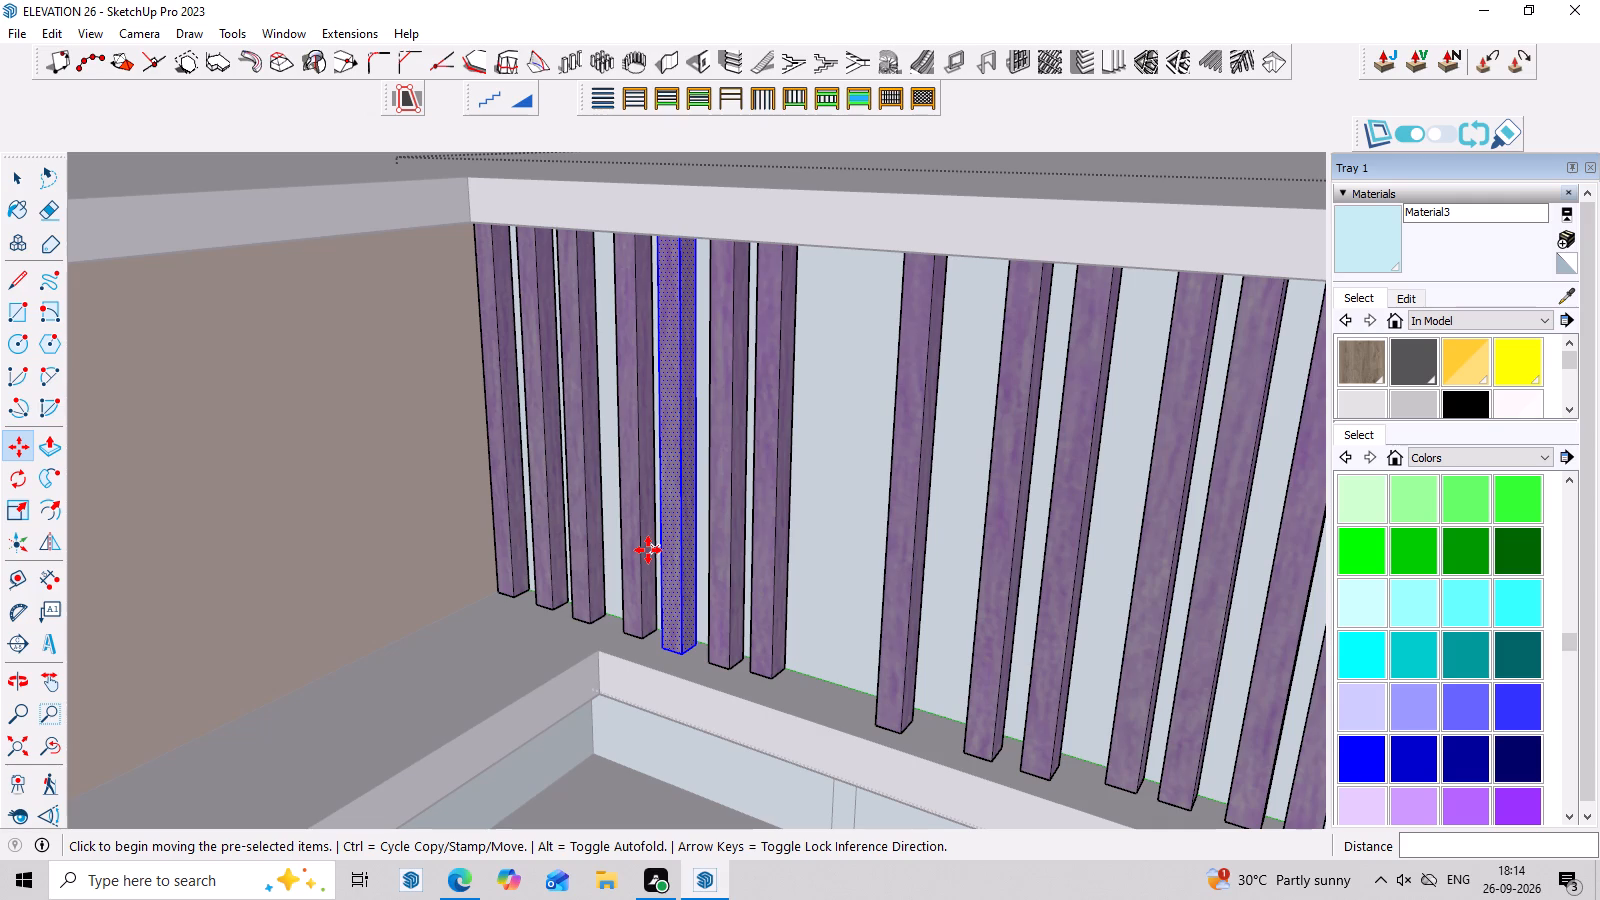
pyautogui.scroll(-3, 897, 145)
pyautogui.press('space')
pyautogui.tripleClick(906, 570)
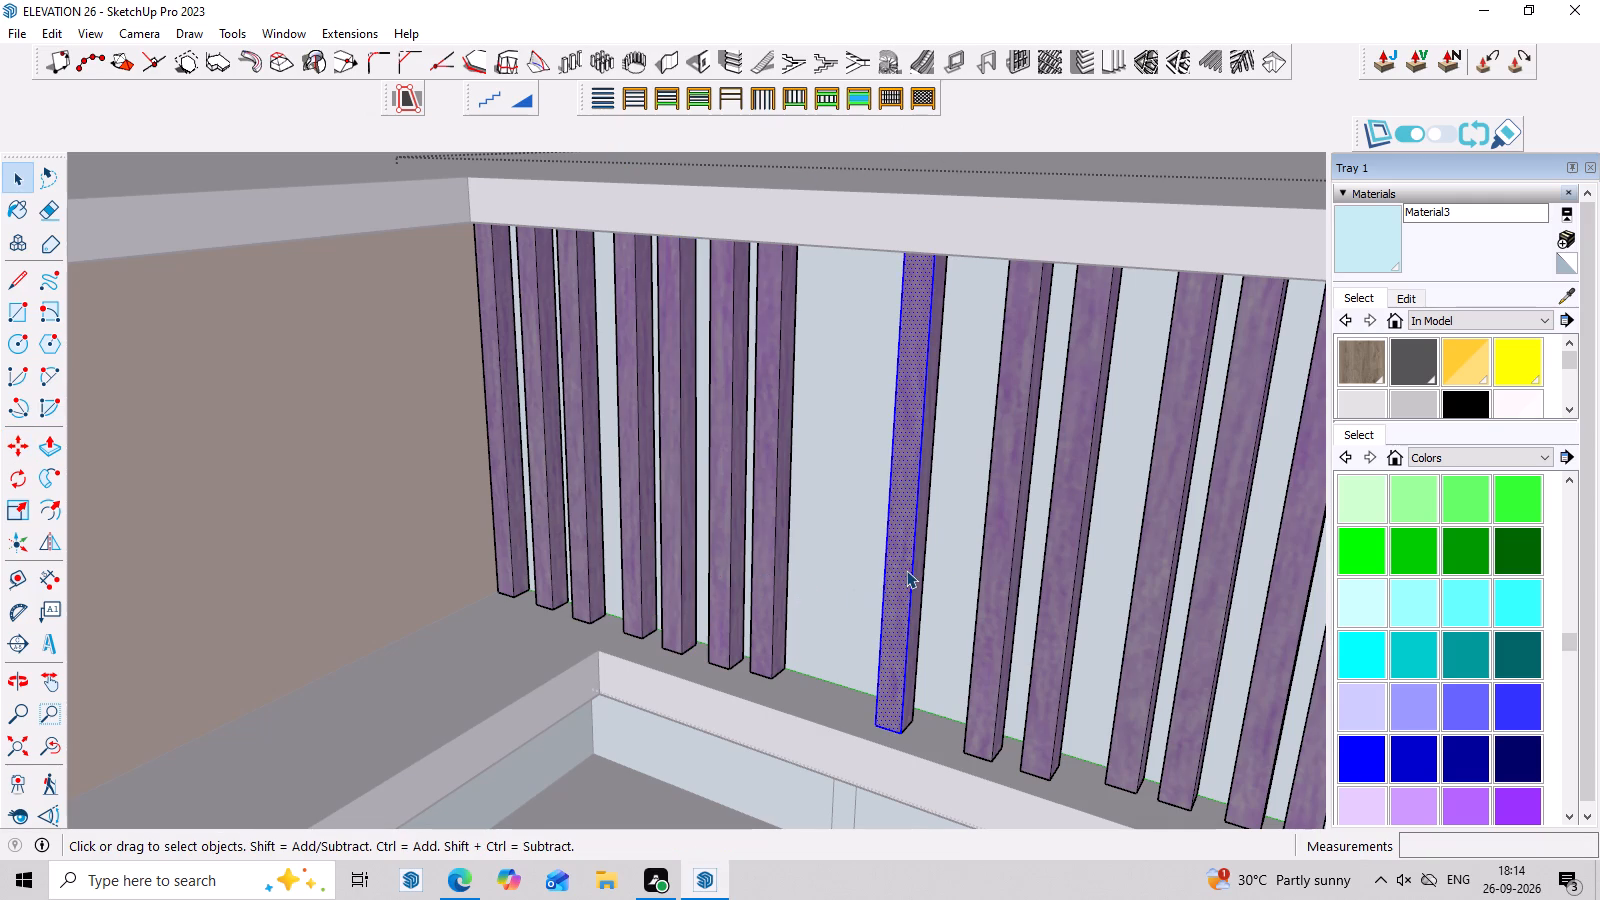
pyautogui.click(906, 570)
pyautogui.press('m')
pyautogui.click(887, 721)
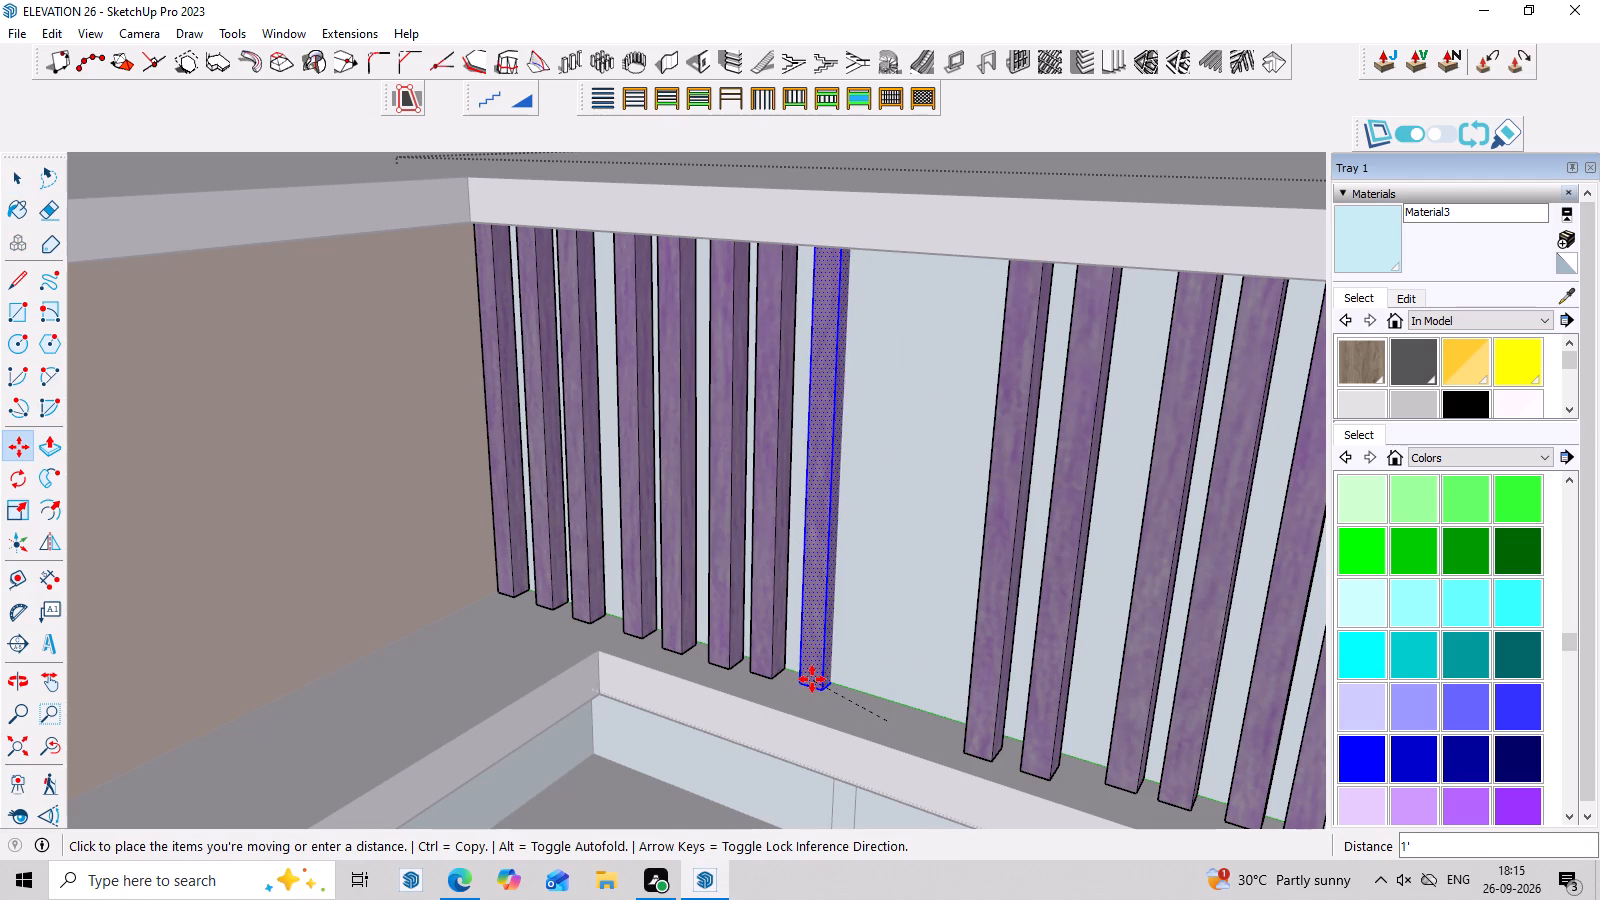
pyautogui.click(805, 685)
# Move the eighth slat 1 inch back toward the light blue wall.
pyautogui.moveTo(865, 690); pyautogui.dragTo(805, 696, button='middle')
pyautogui.scroll(2, 827, 707)
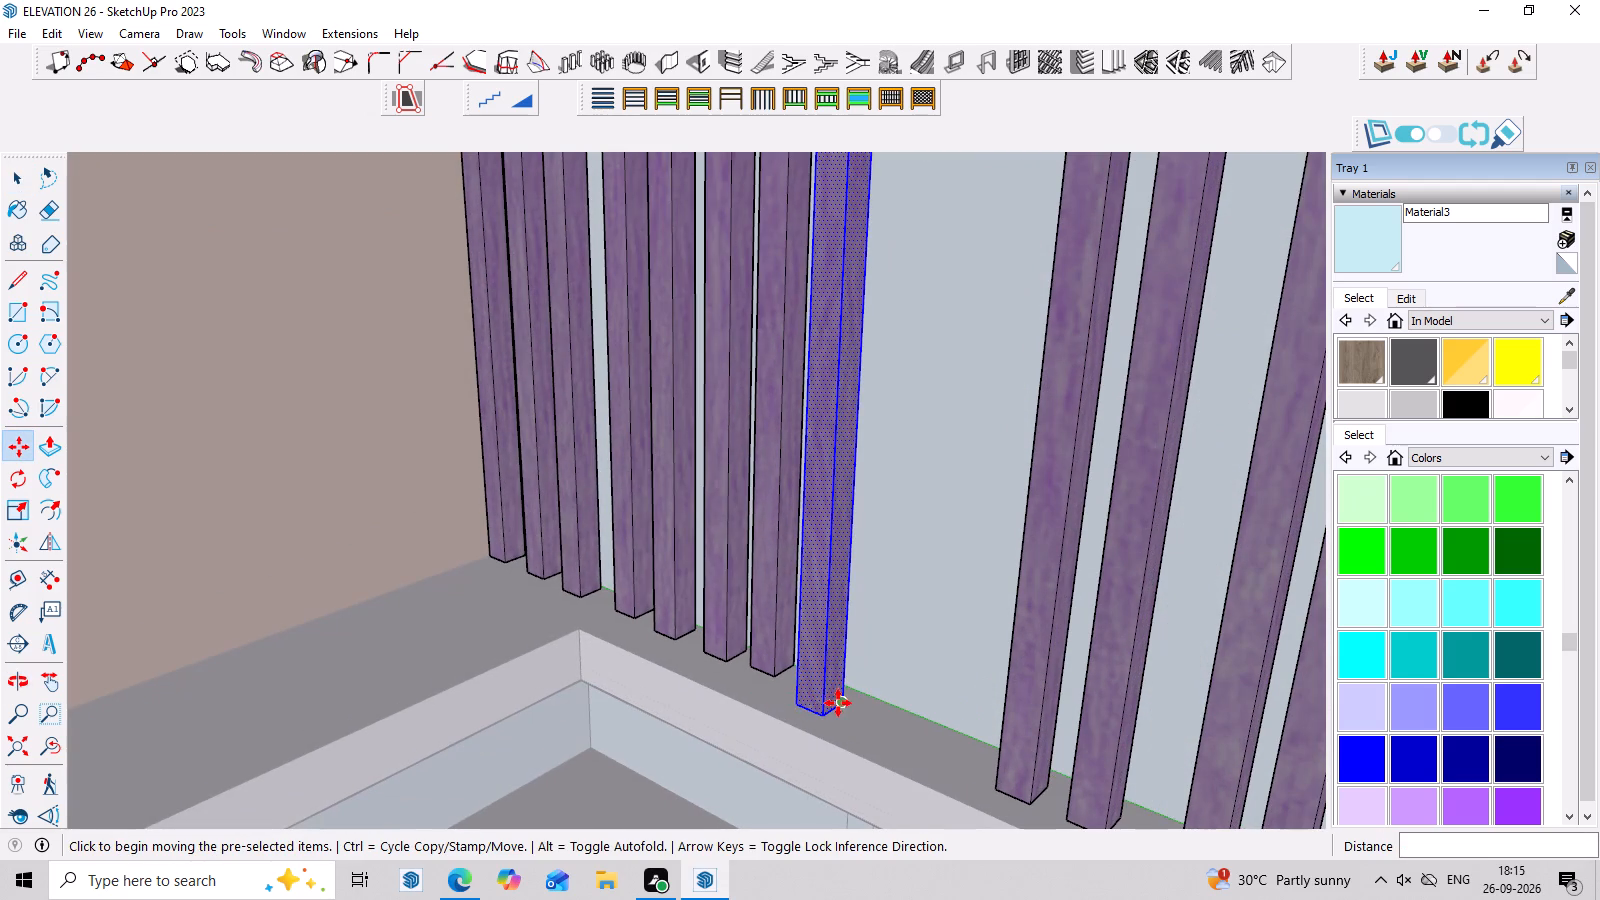
pyautogui.click(838, 703)
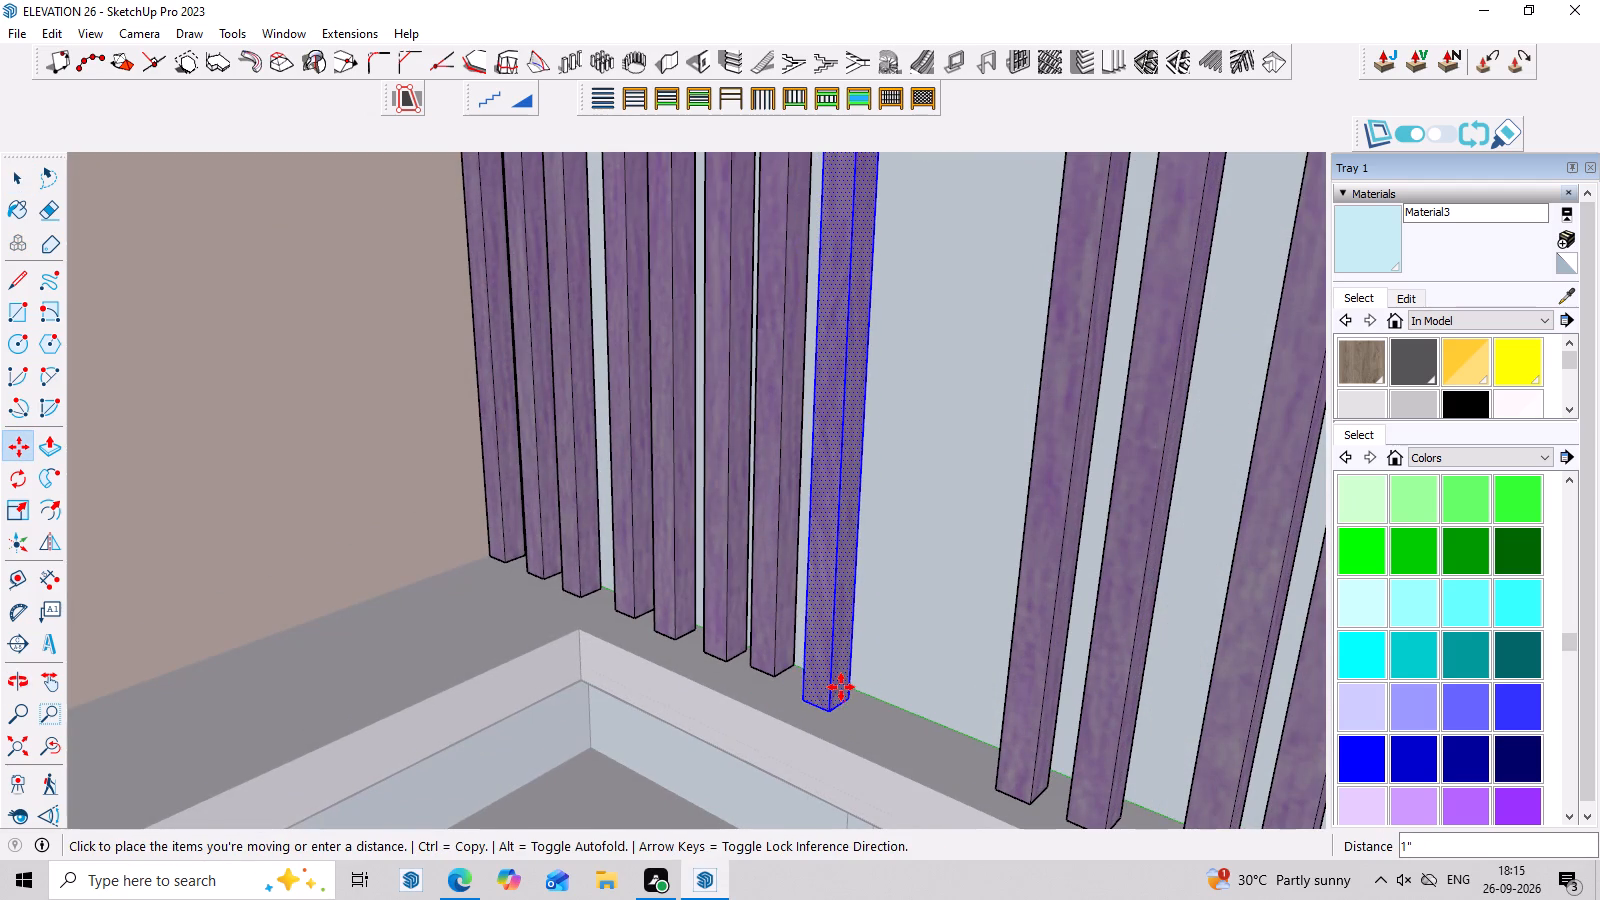
pyautogui.click(841, 687)
# Move the ninth slat from the inner corner 11 inches along the wall, close beside the eighth slat.
pyautogui.scroll(-7, 621, 648)
pyautogui.moveTo(811, 666); pyautogui.dragTo(853, 514, button='middle')
pyautogui.press('space')
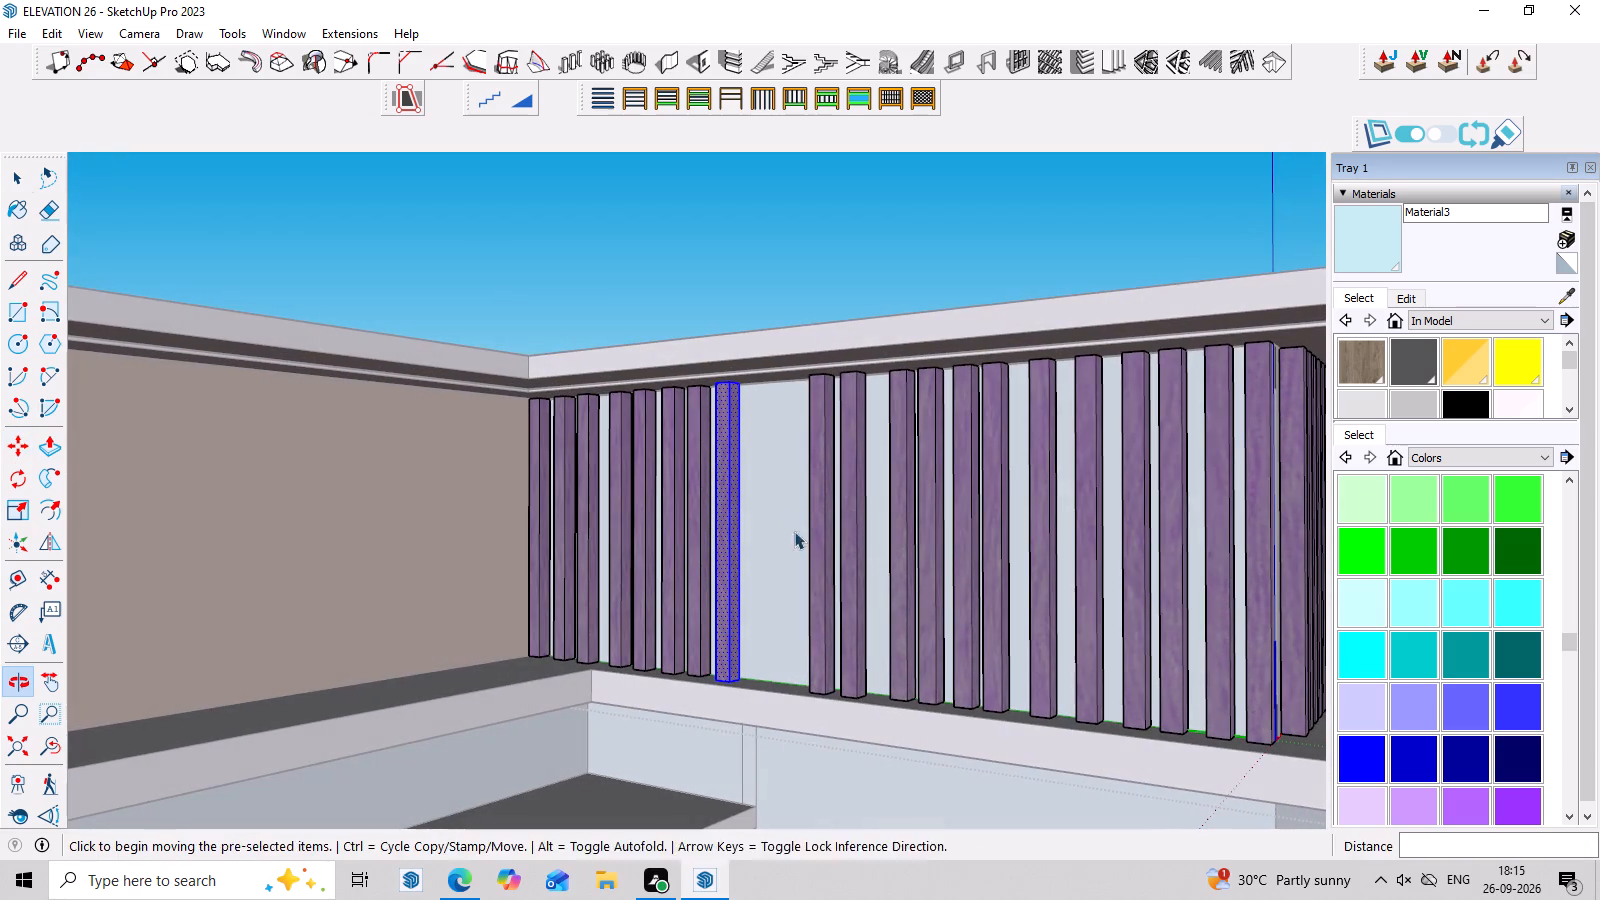
pyautogui.doubleClick(818, 544)
pyautogui.rightClick(818, 544)
pyautogui.doubleClick(818, 544)
pyautogui.moveTo(824, 573); pyautogui.dragTo(804, 605, button='middle')
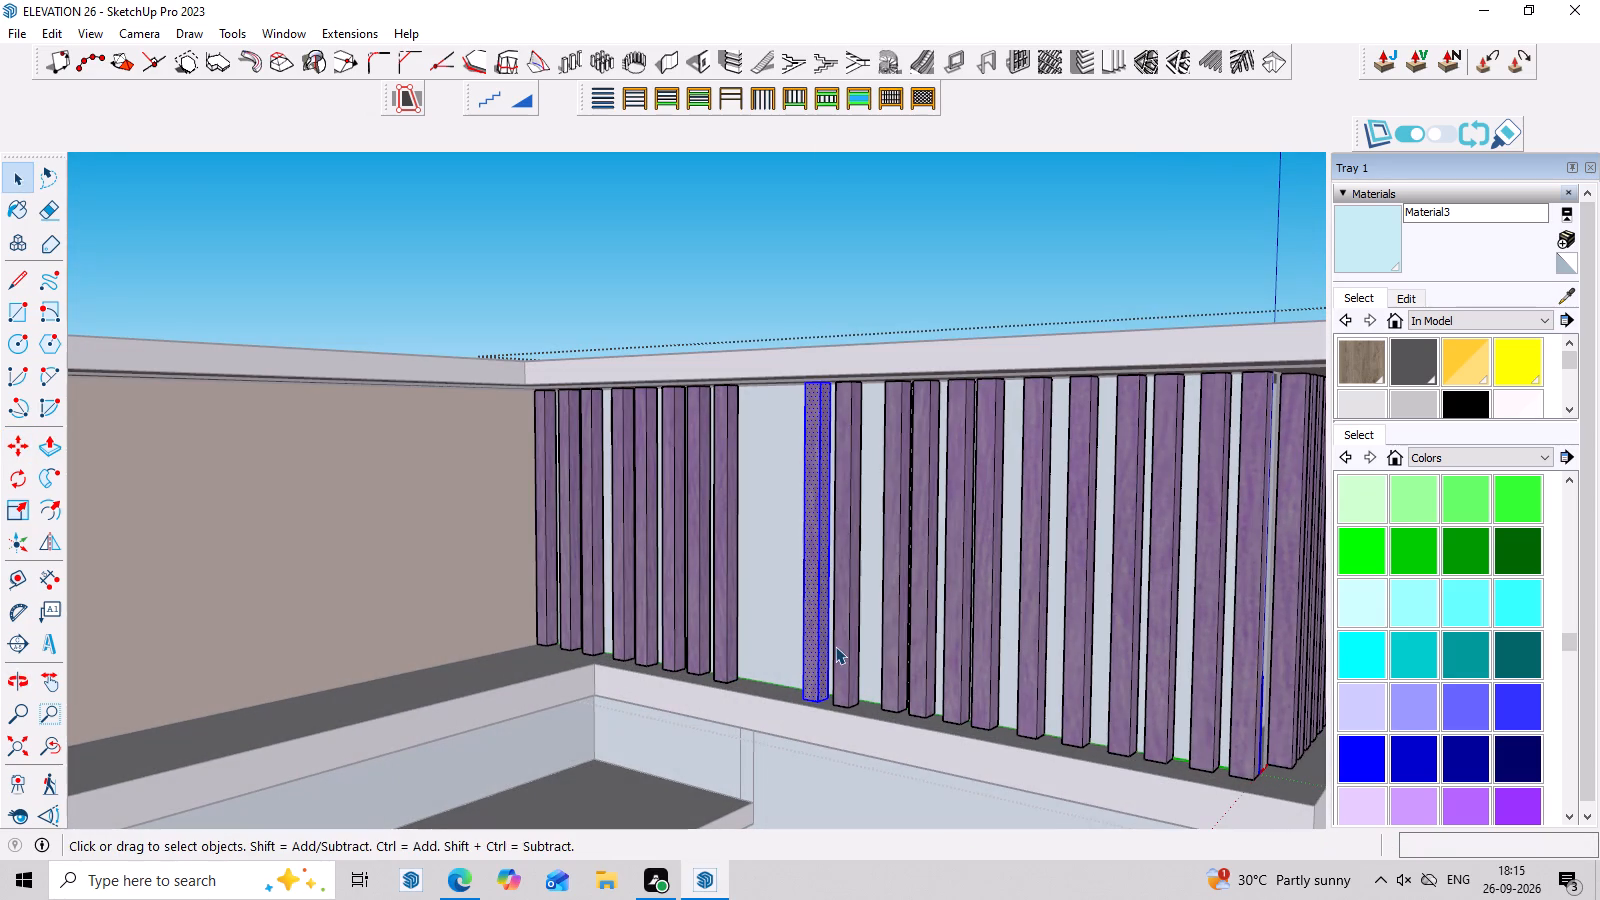
pyautogui.press('m')
pyautogui.scroll(6, 825, 730)
pyautogui.click(833, 683)
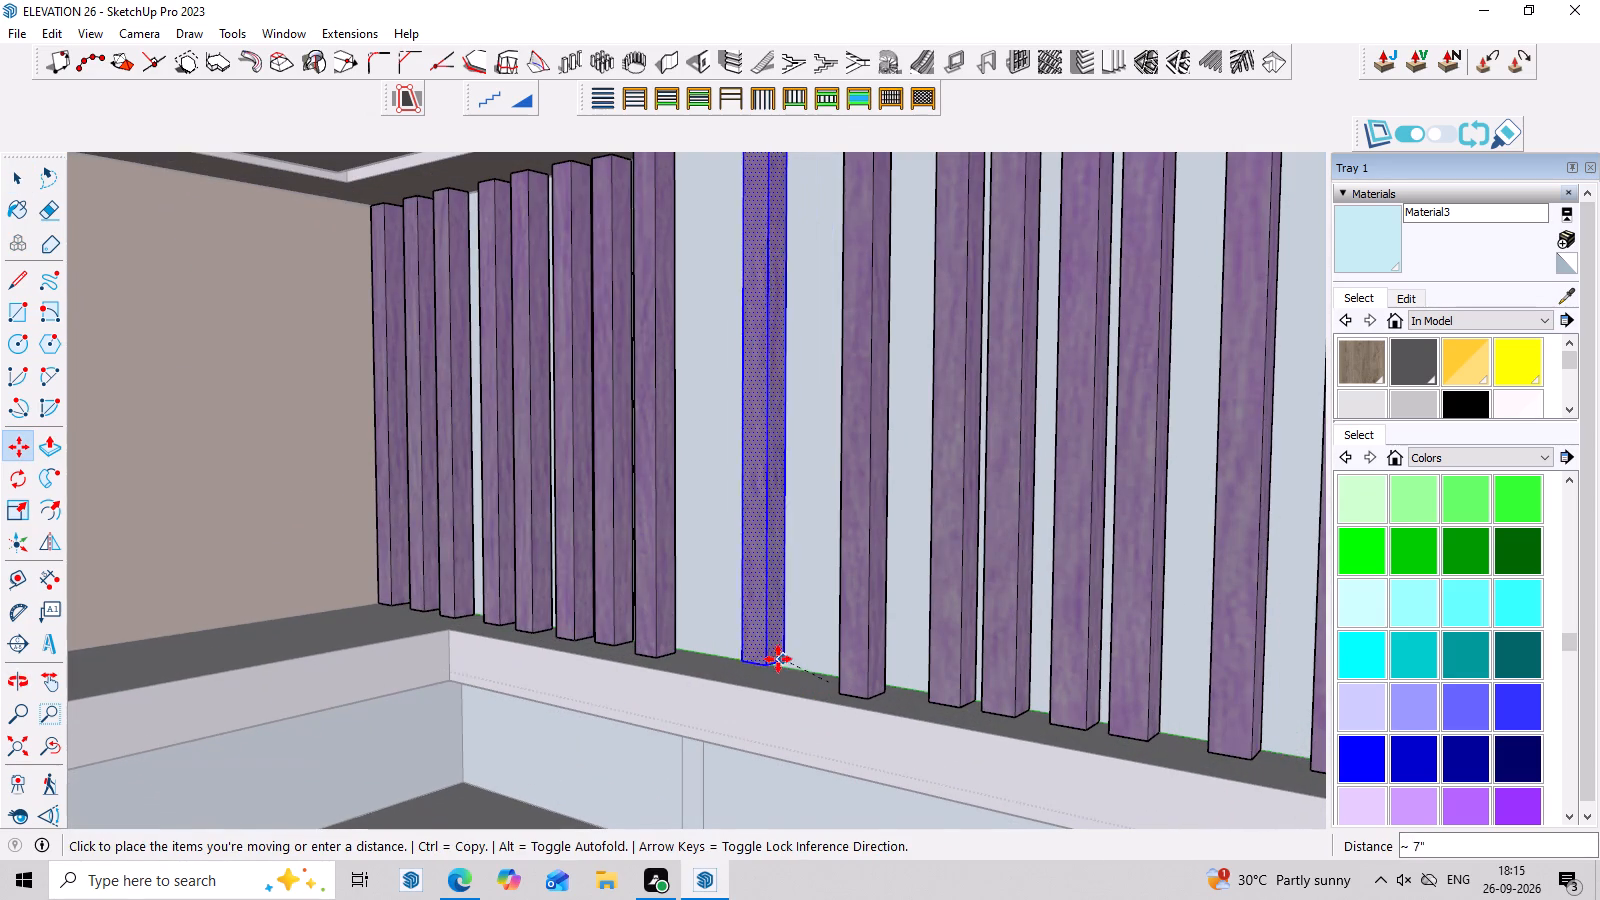
pyautogui.click(737, 667)
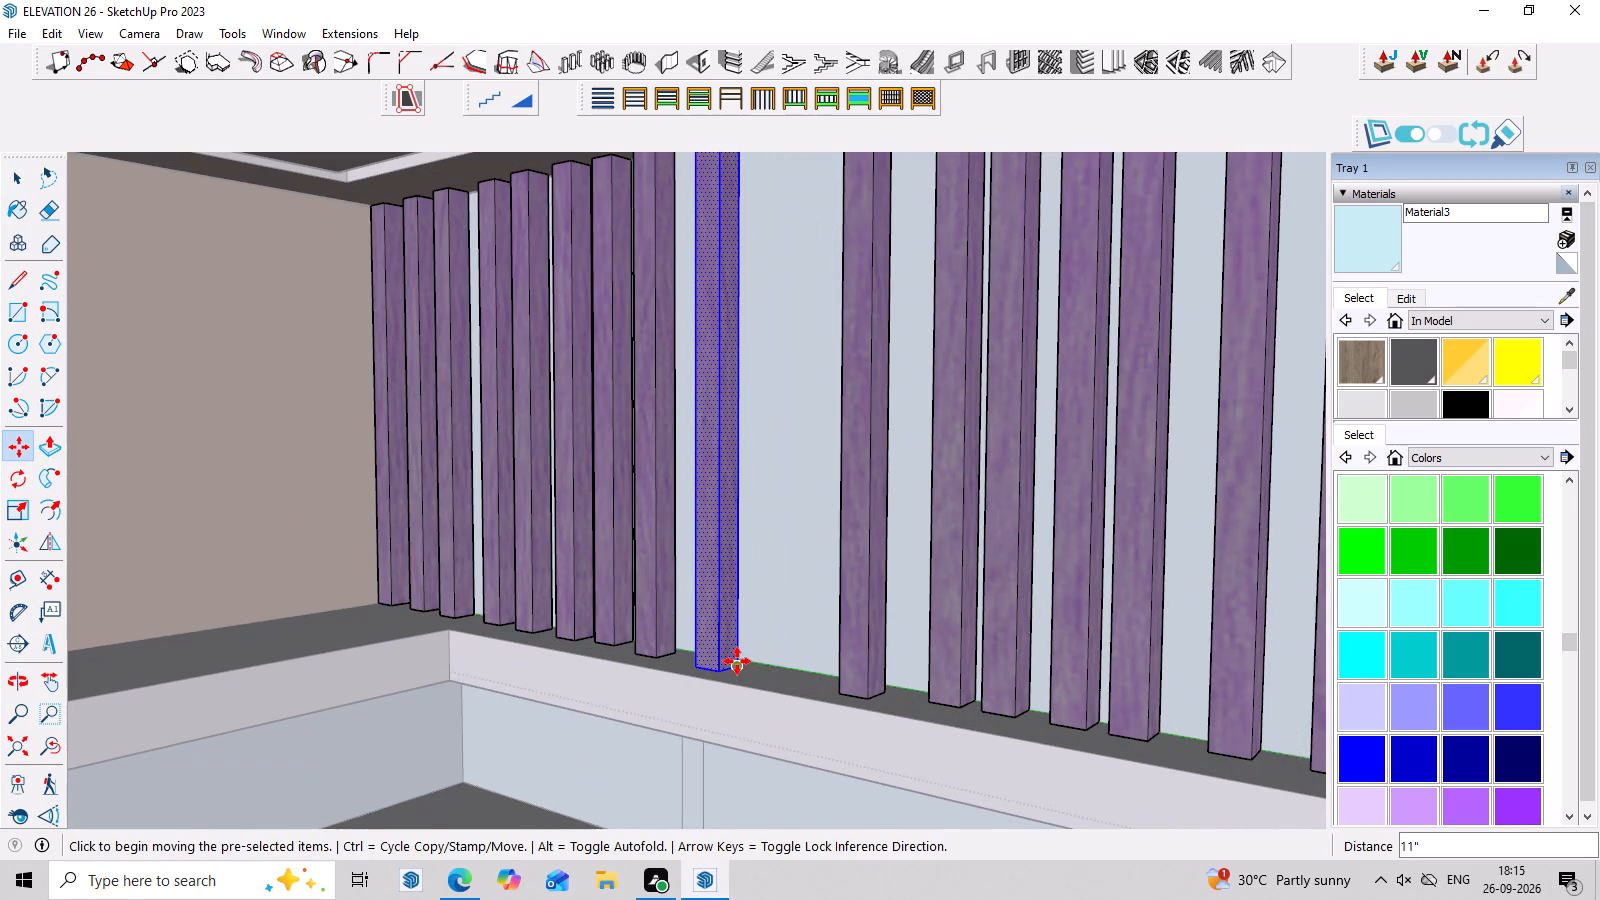
# Copy the ninth slat from the inner corner 7 inches along the wall toward the outer corner.
pyautogui.click(737, 660)
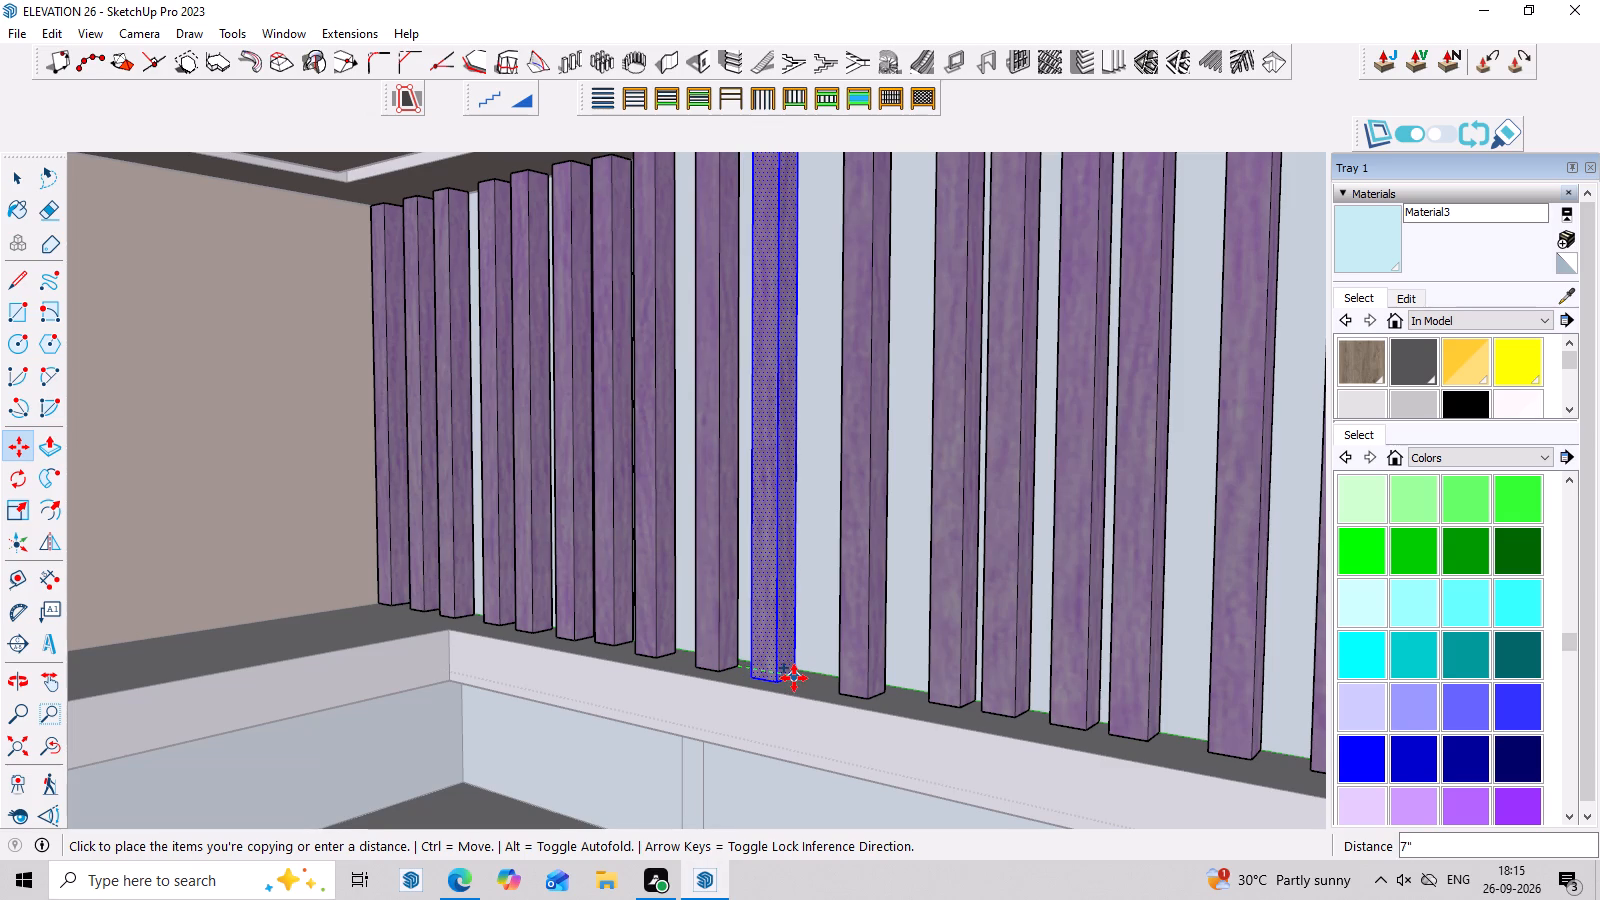
pyautogui.click(794, 678)
# Copy the eleventh slat from the inner corner back along the wall into the gap beside the tenth slat.
pyautogui.scroll(-3, 746, 664)
pyautogui.moveTo(780, 680); pyautogui.dragTo(925, 688, button='middle')
pyautogui.scroll(-4, 704, 582)
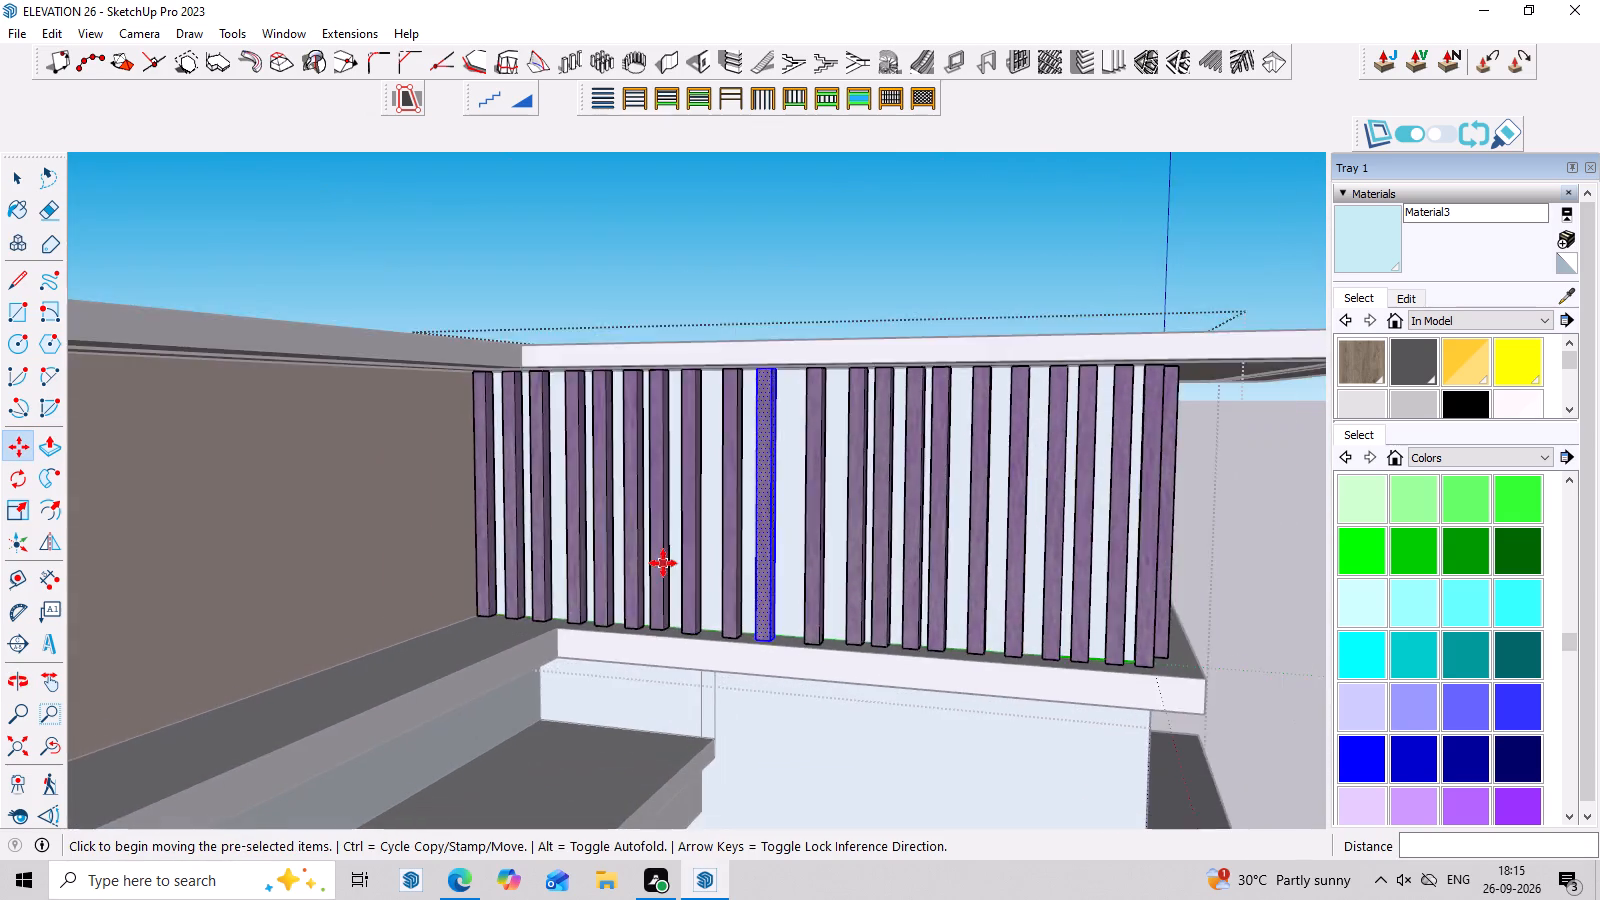
pyautogui.scroll(-3, 663, 563)
pyautogui.moveTo(941, 653); pyautogui.dragTo(901, 647, button='middle')
pyautogui.scroll(3, 799, 632)
pyautogui.moveTo(732, 601); pyautogui.dragTo(777, 661, button='middle')
pyautogui.scroll(3, 810, 656)
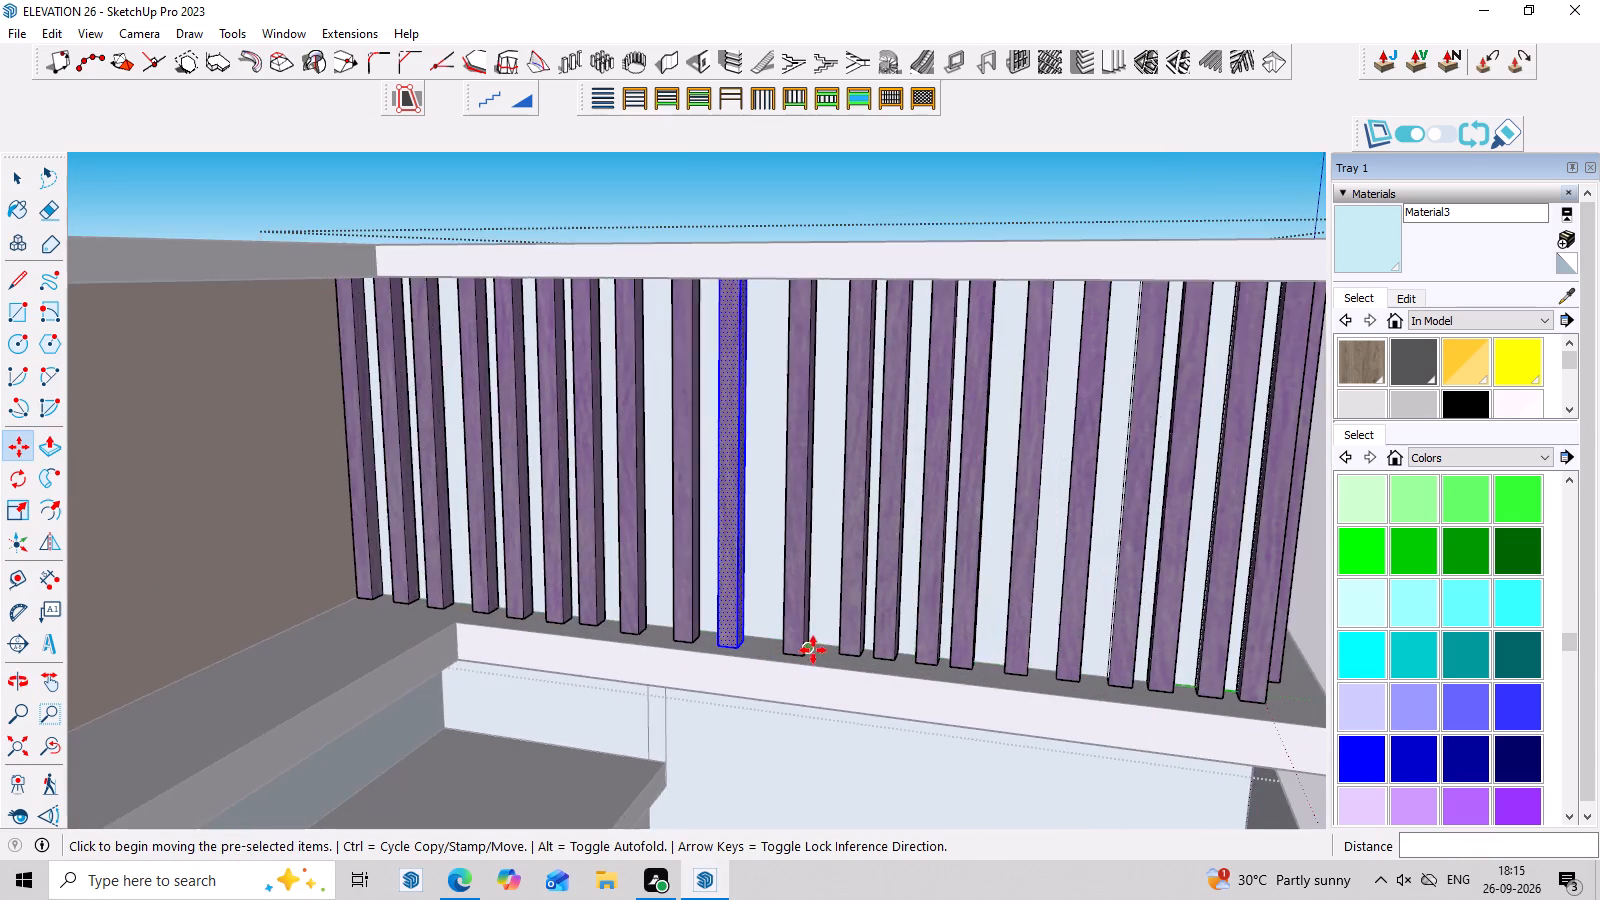
pyautogui.scroll(3, 813, 643)
pyautogui.press('space')
pyautogui.tripleClick(799, 629)
pyautogui.click(799, 629)
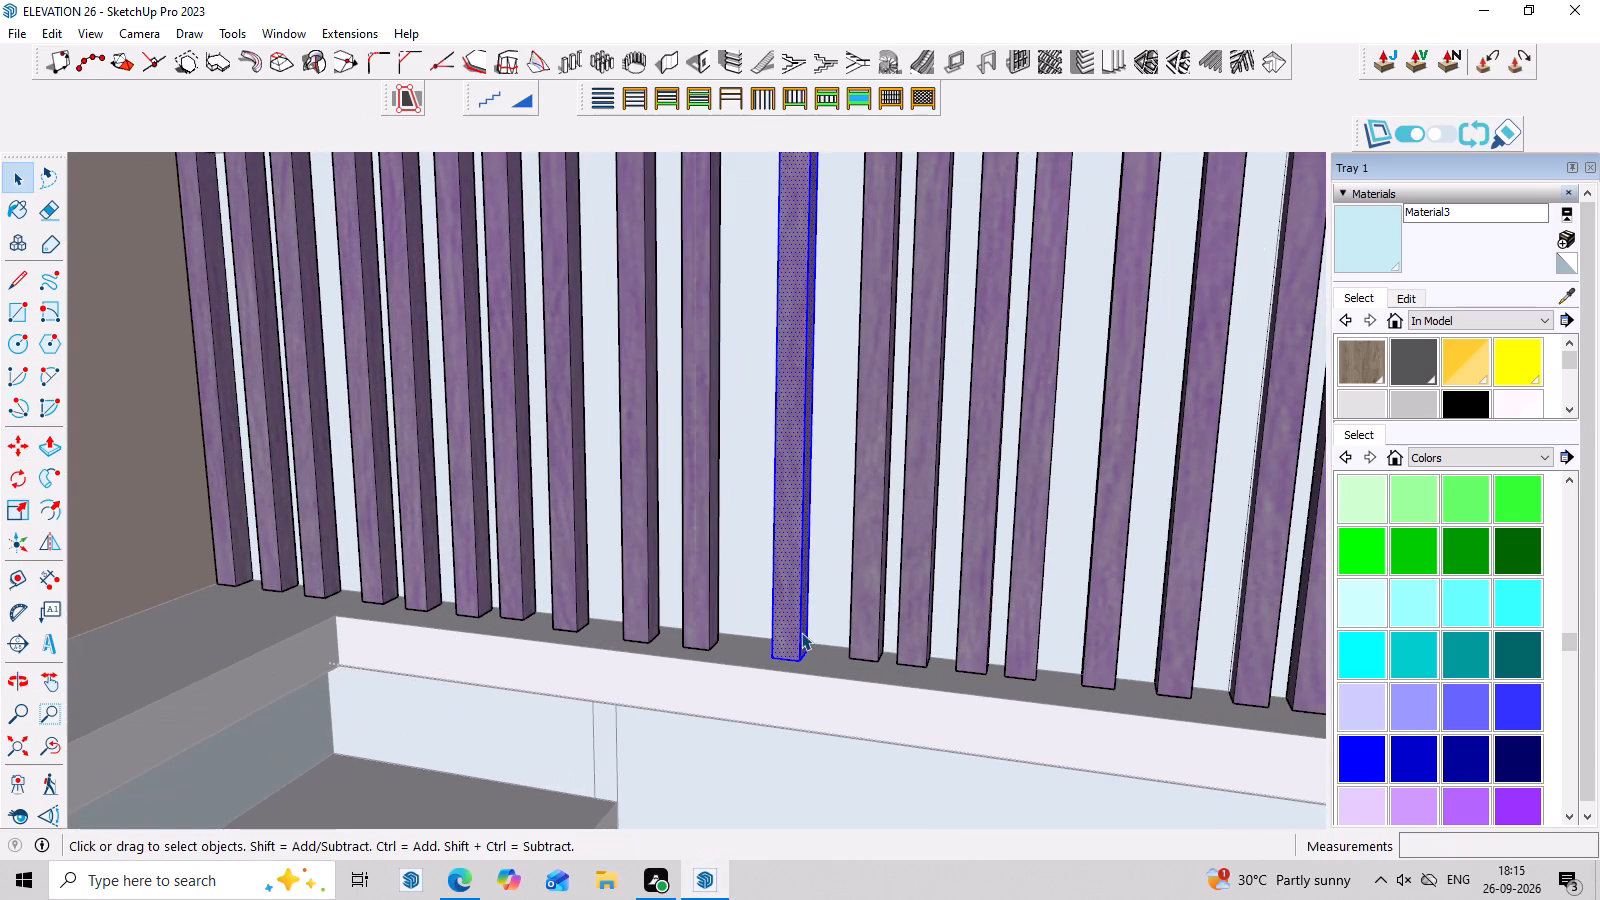
pyautogui.press('m')
pyautogui.scroll(3, 781, 693)
pyautogui.keyDown('ctrl'); pyautogui.click(799, 644); pyautogui.keyUp('ctrl')
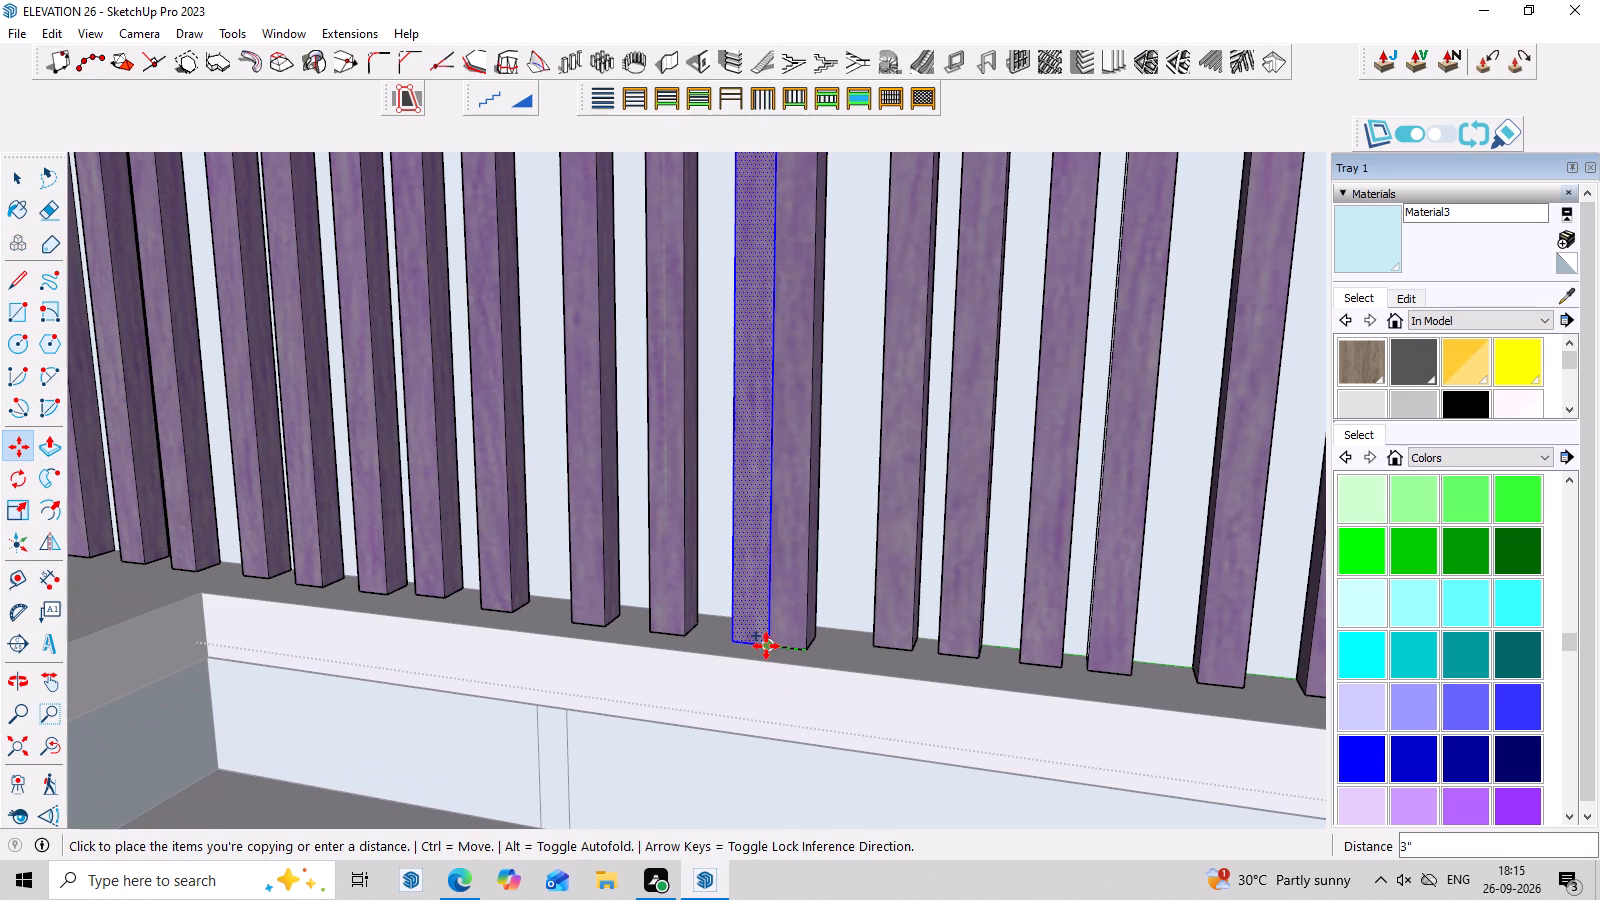
pyautogui.click(741, 647)
pyautogui.press('space')
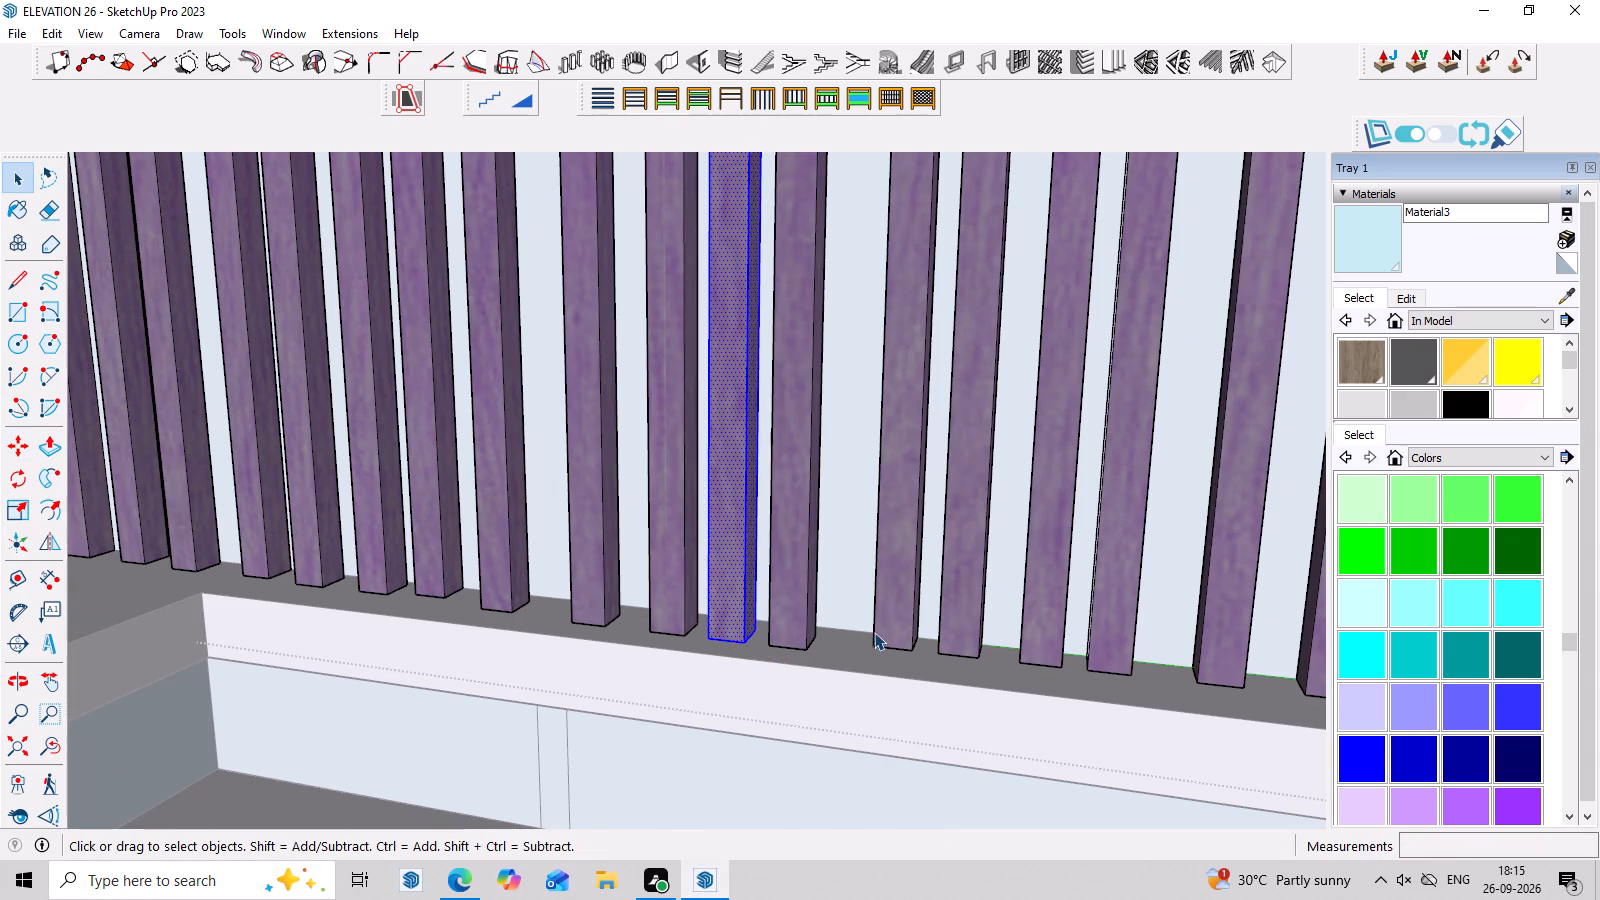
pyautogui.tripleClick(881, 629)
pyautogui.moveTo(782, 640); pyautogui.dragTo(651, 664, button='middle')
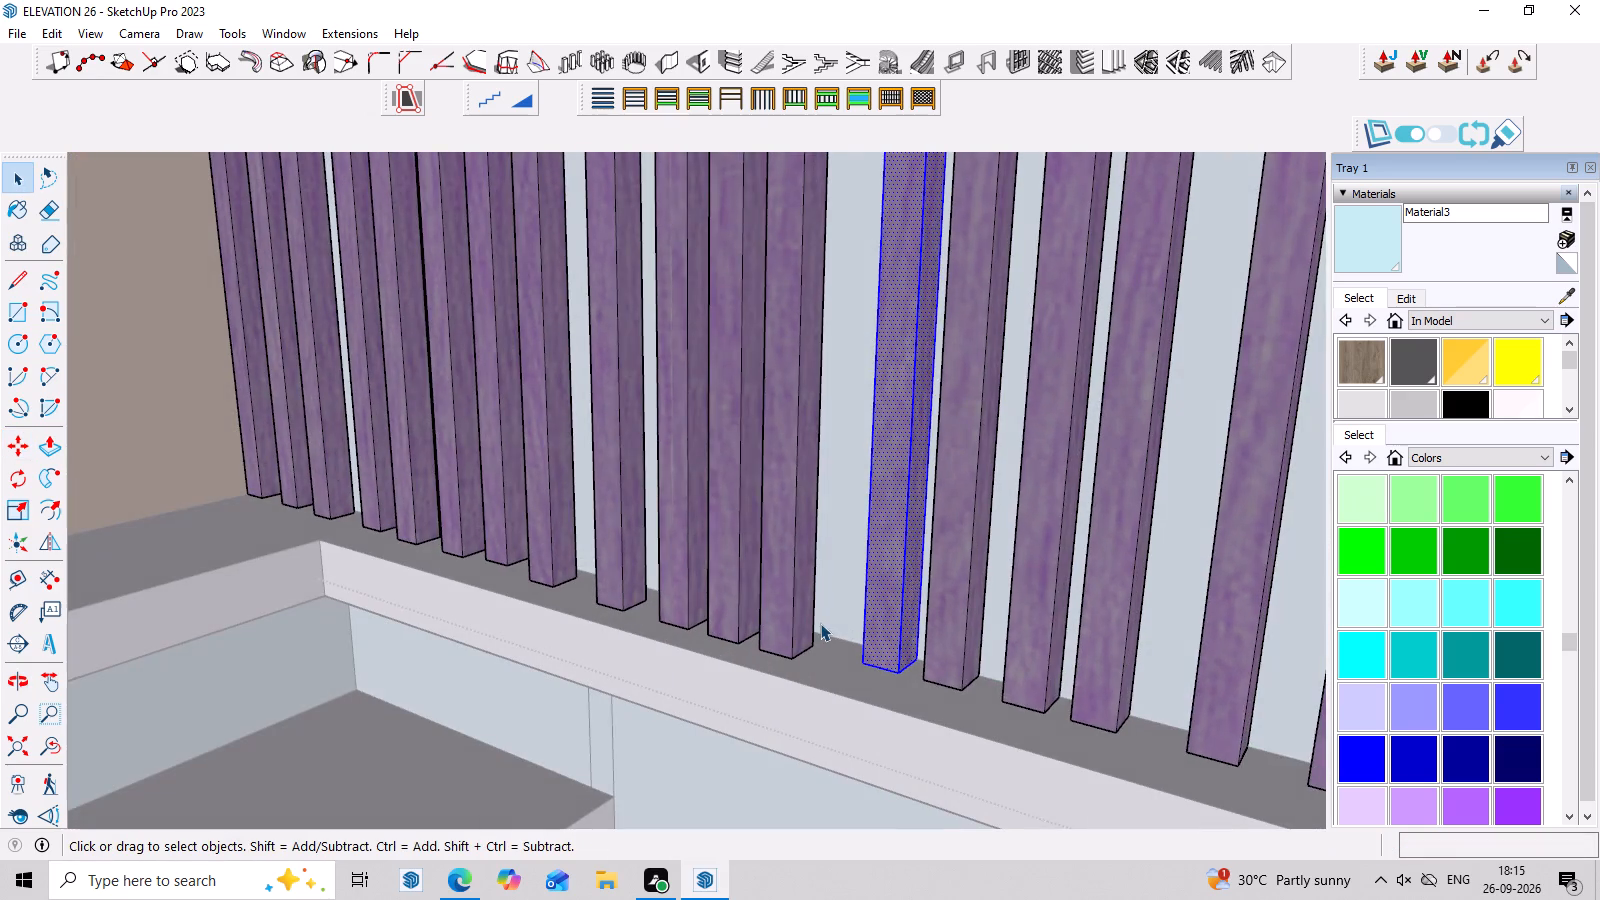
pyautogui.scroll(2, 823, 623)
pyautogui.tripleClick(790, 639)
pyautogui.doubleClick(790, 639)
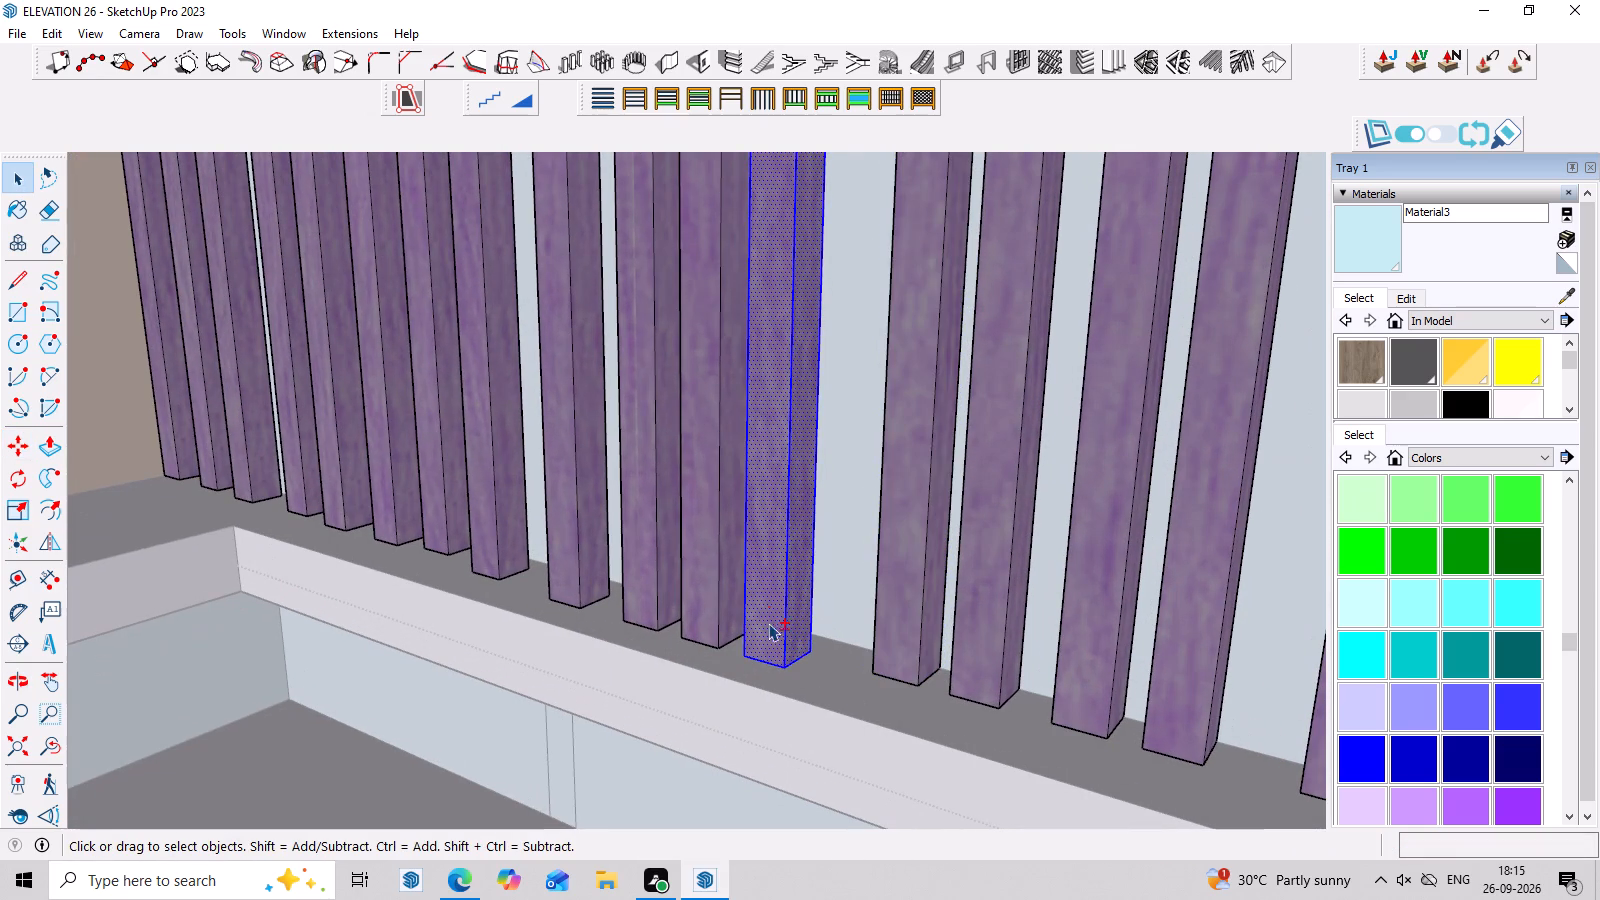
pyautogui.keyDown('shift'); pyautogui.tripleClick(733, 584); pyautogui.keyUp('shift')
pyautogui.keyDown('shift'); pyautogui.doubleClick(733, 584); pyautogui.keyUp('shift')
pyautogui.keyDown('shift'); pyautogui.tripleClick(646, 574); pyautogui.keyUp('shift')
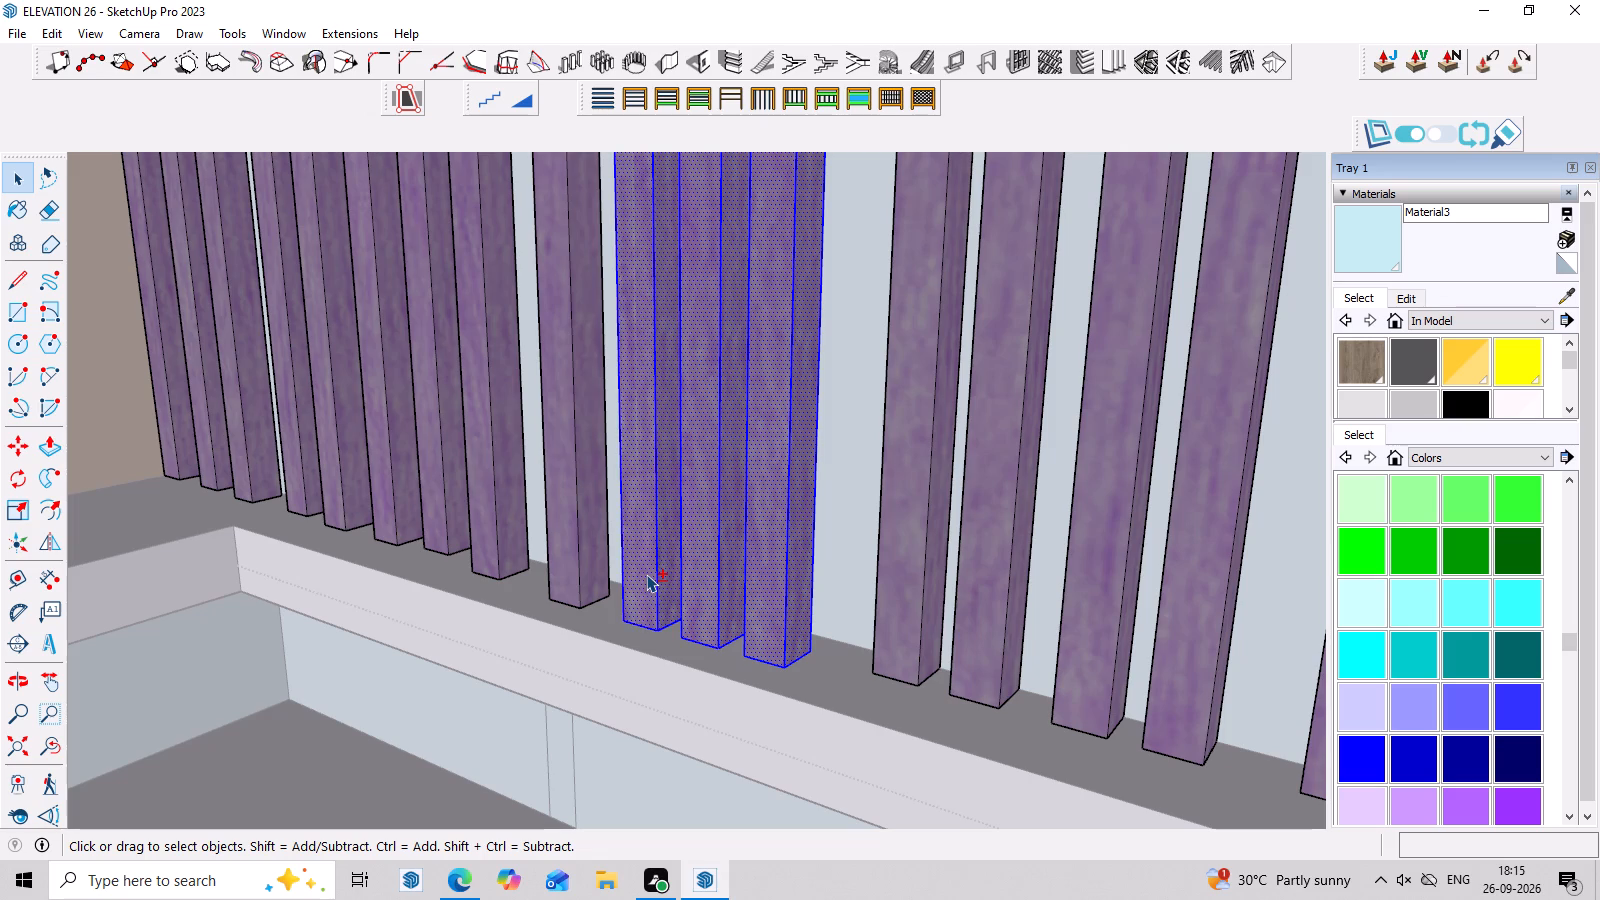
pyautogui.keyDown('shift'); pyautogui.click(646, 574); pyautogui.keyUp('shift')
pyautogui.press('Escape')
# Examine the slatted parapet and the house's front elevation from outside to check the slat spacing.
pyautogui.scroll(-5, 754, 662)
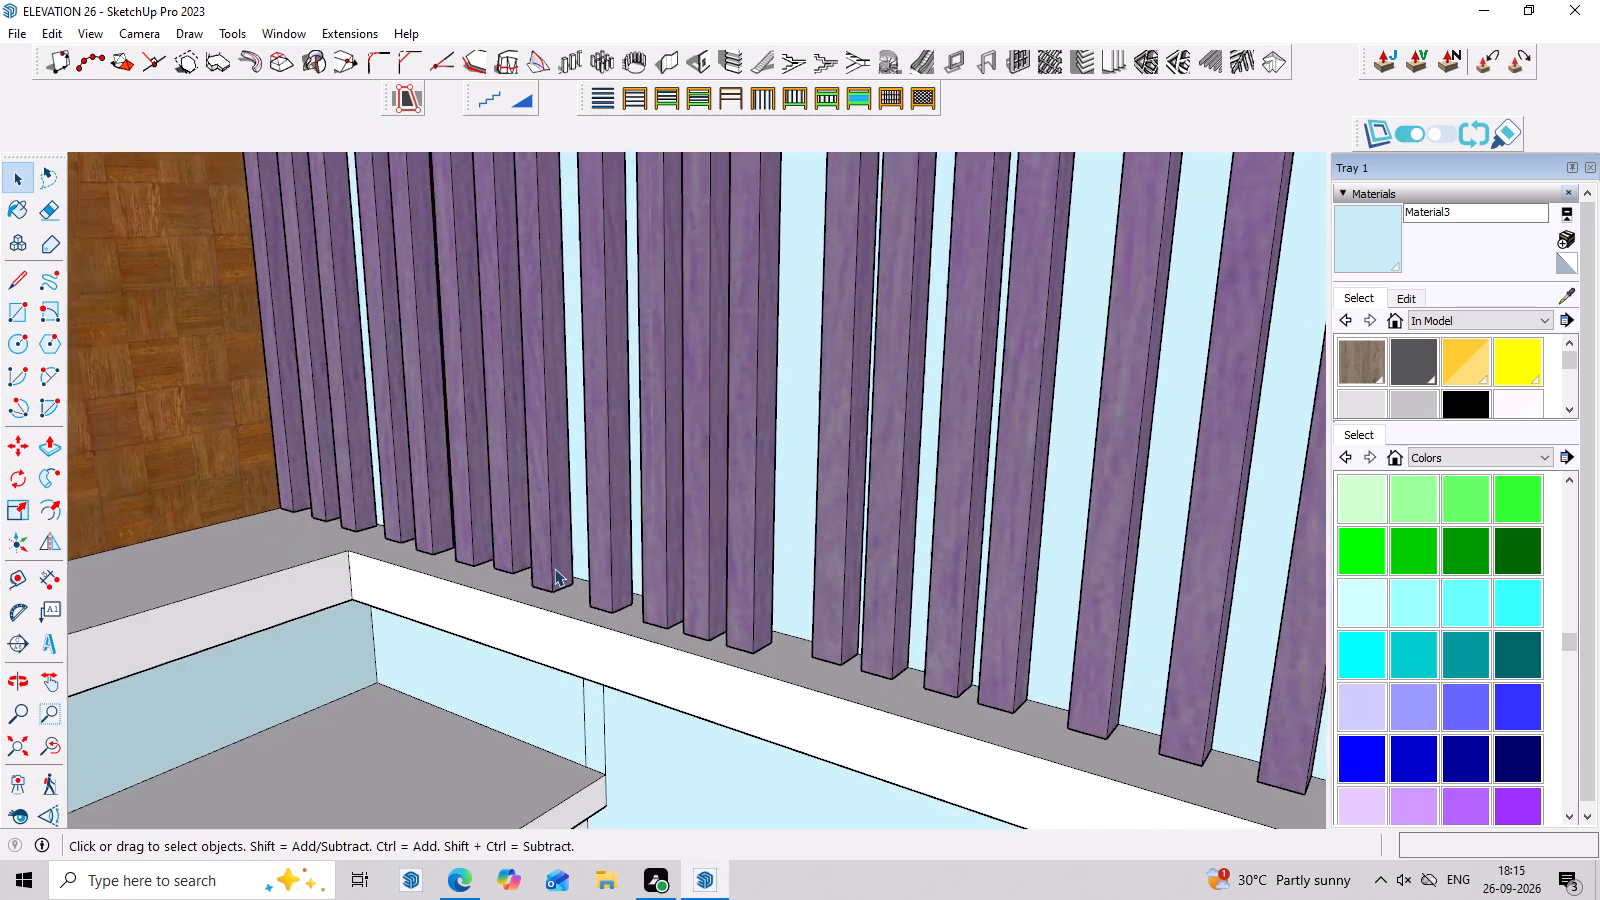
pyautogui.scroll(-14, 554, 568)
pyautogui.moveTo(943, 572); pyautogui.dragTo(285, 448, button='middle')
pyautogui.scroll(-7, 404, 464)
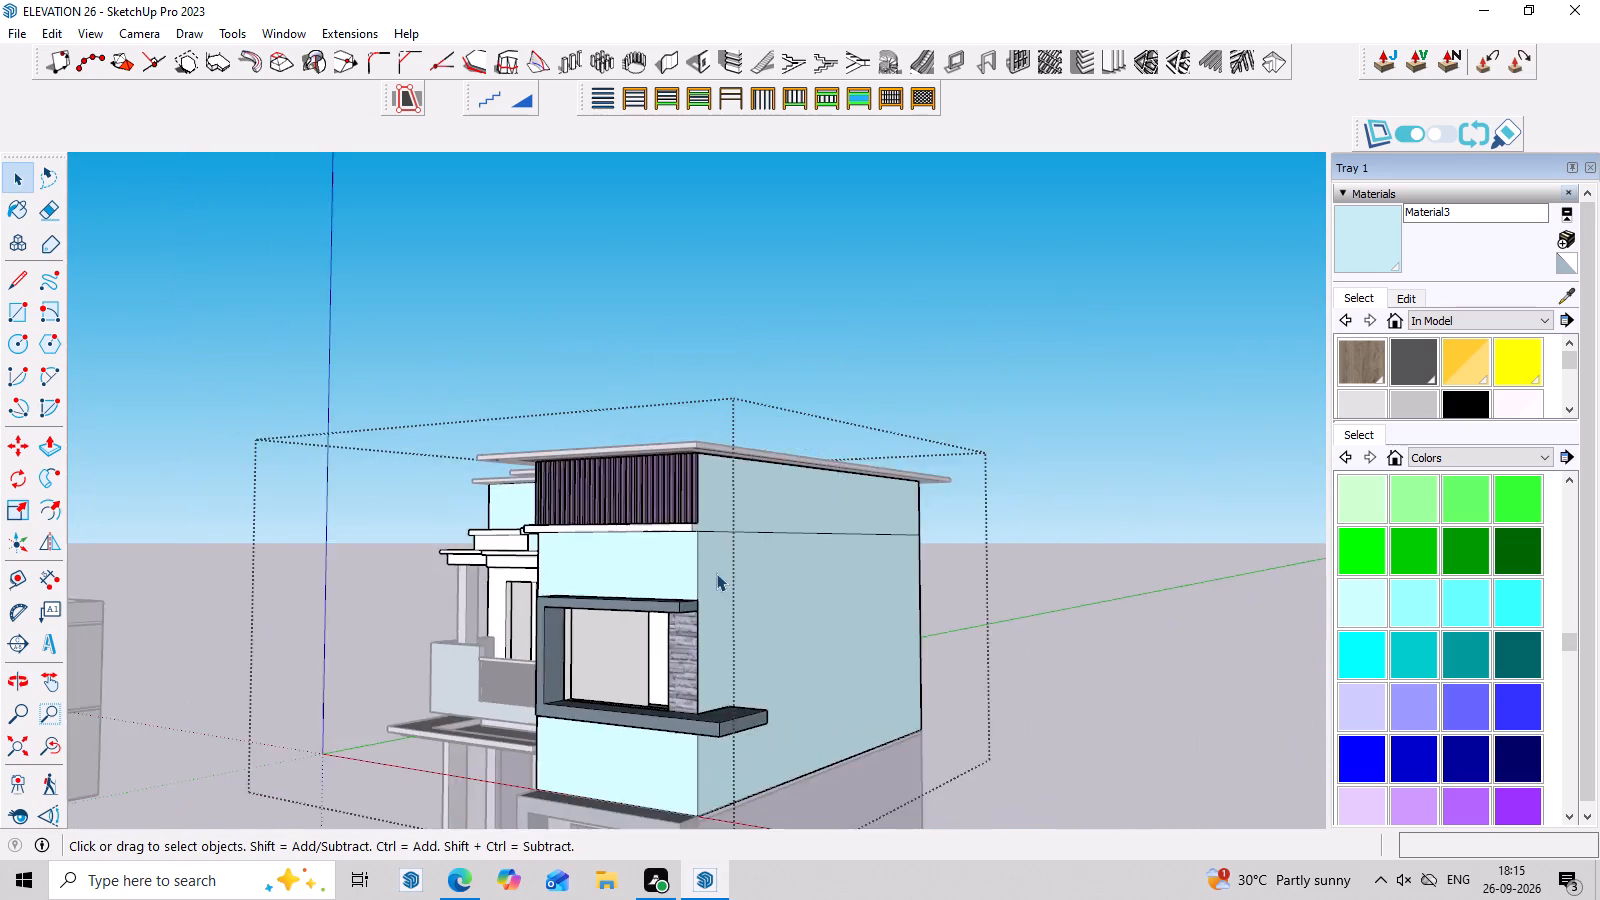
pyautogui.moveTo(718, 573); pyautogui.dragTo(1050, 599, button='middle')
pyautogui.scroll(3, 1050, 599)
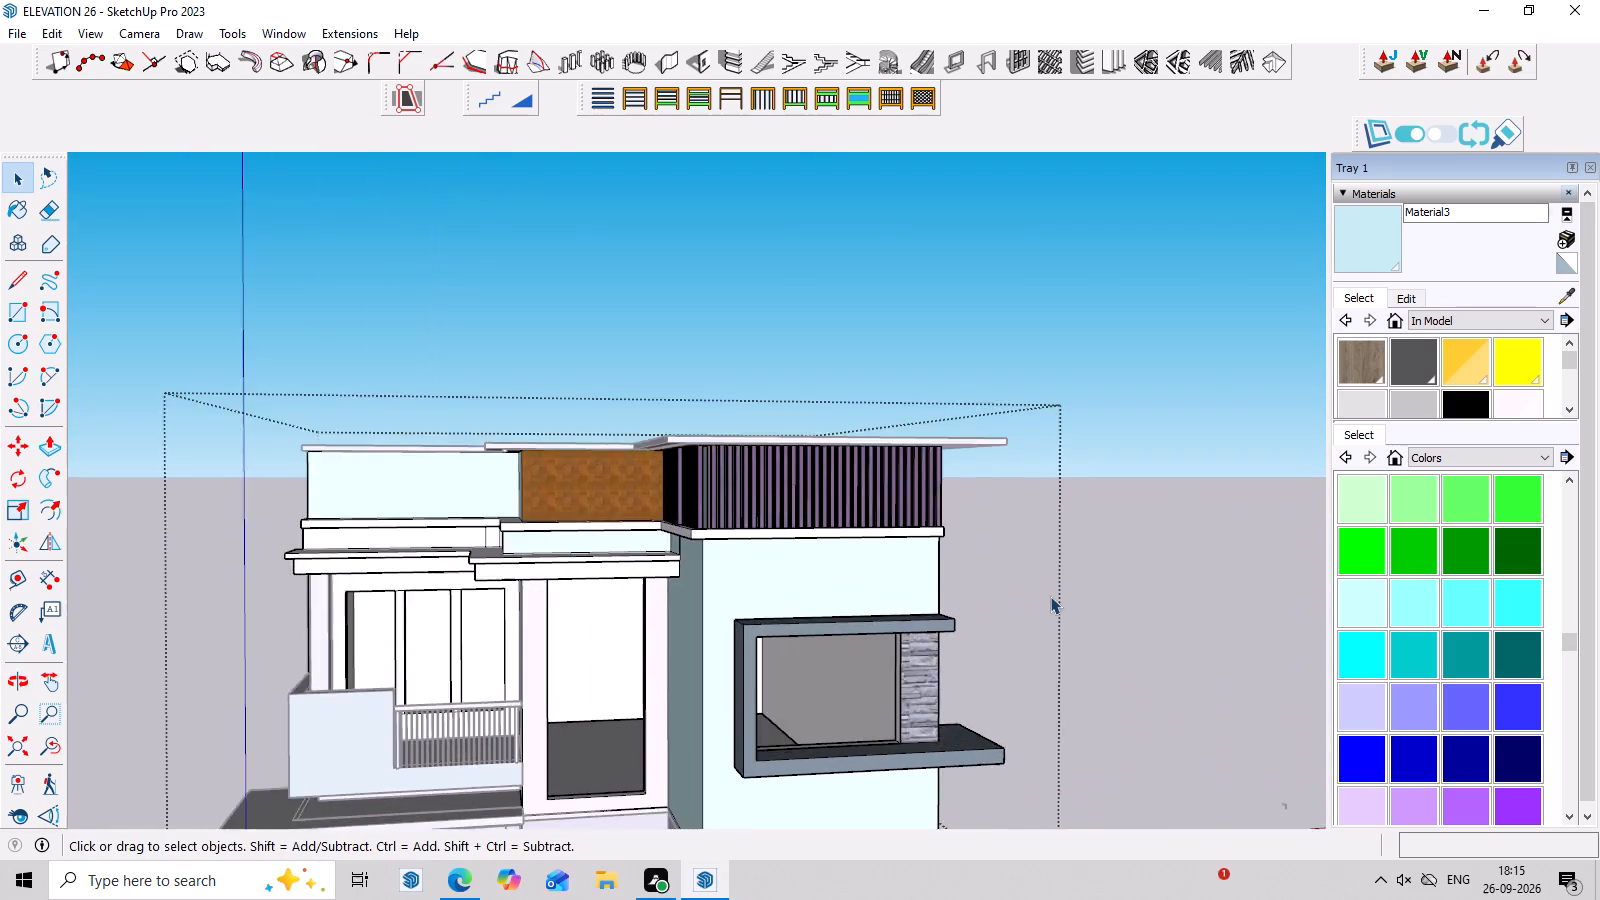
pyautogui.scroll(-7, 1050, 594)
pyautogui.moveTo(1084, 637); pyautogui.dragTo(968, 605, button='middle')
pyautogui.scroll(-5, 993, 550)
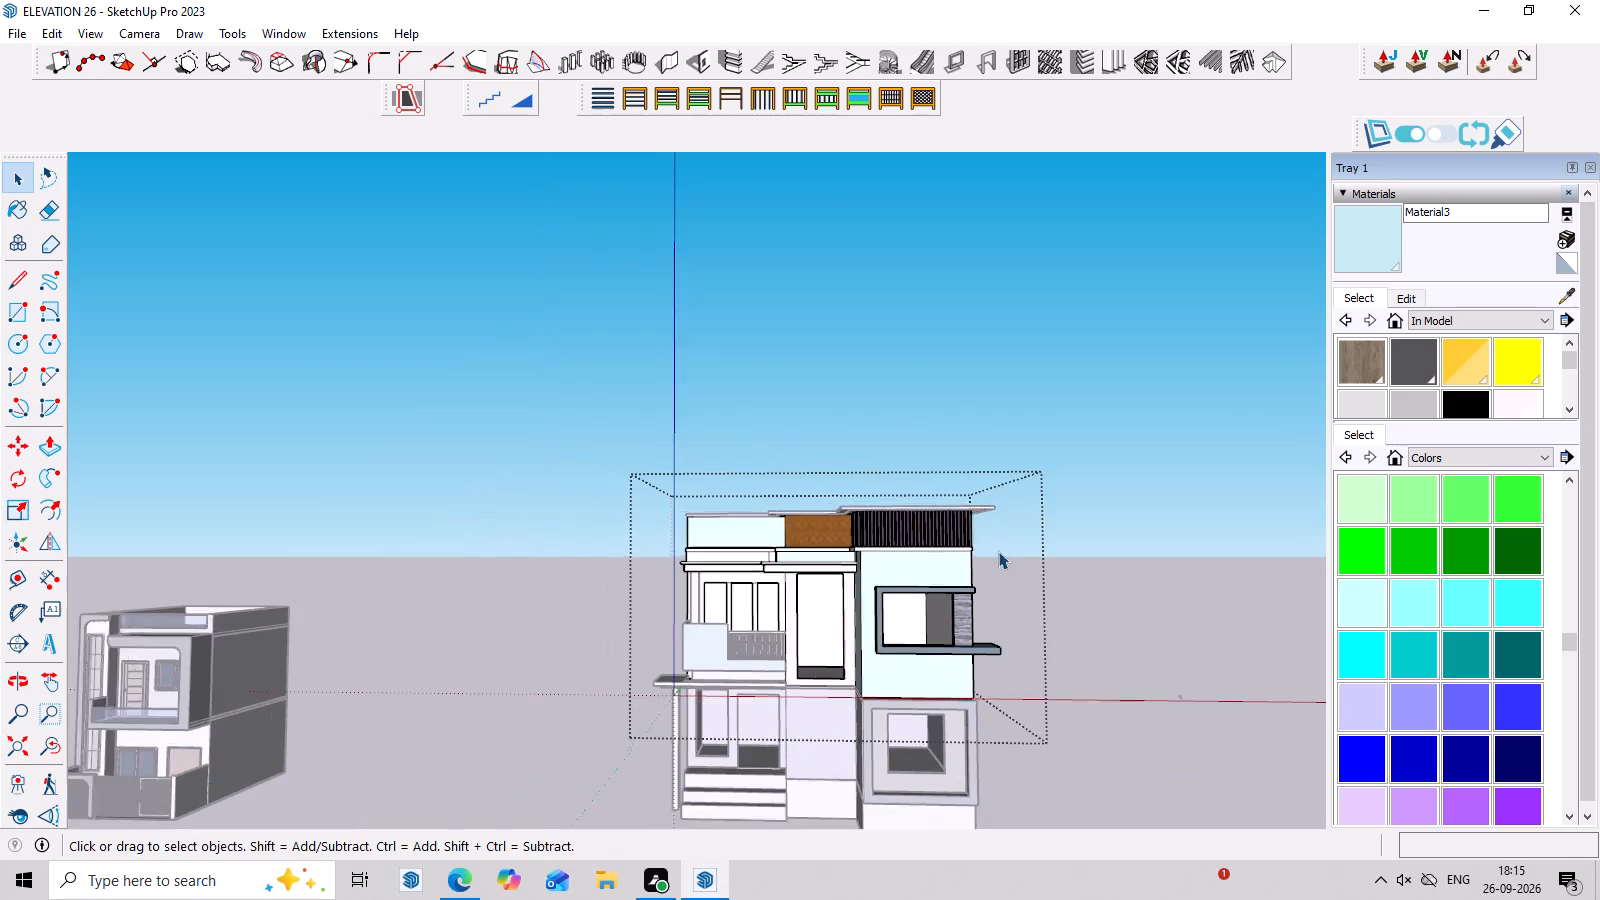
pyautogui.scroll(-1, 998, 551)
pyautogui.moveTo(1040, 618); pyautogui.dragTo(1024, 638, button='middle')
pyautogui.scroll(2, 1024, 638)
pyautogui.scroll(-3, 1024, 638)
pyautogui.moveTo(1023, 643); pyautogui.dragTo(1014, 662, button='middle')
pyautogui.scroll(3, 900, 573)
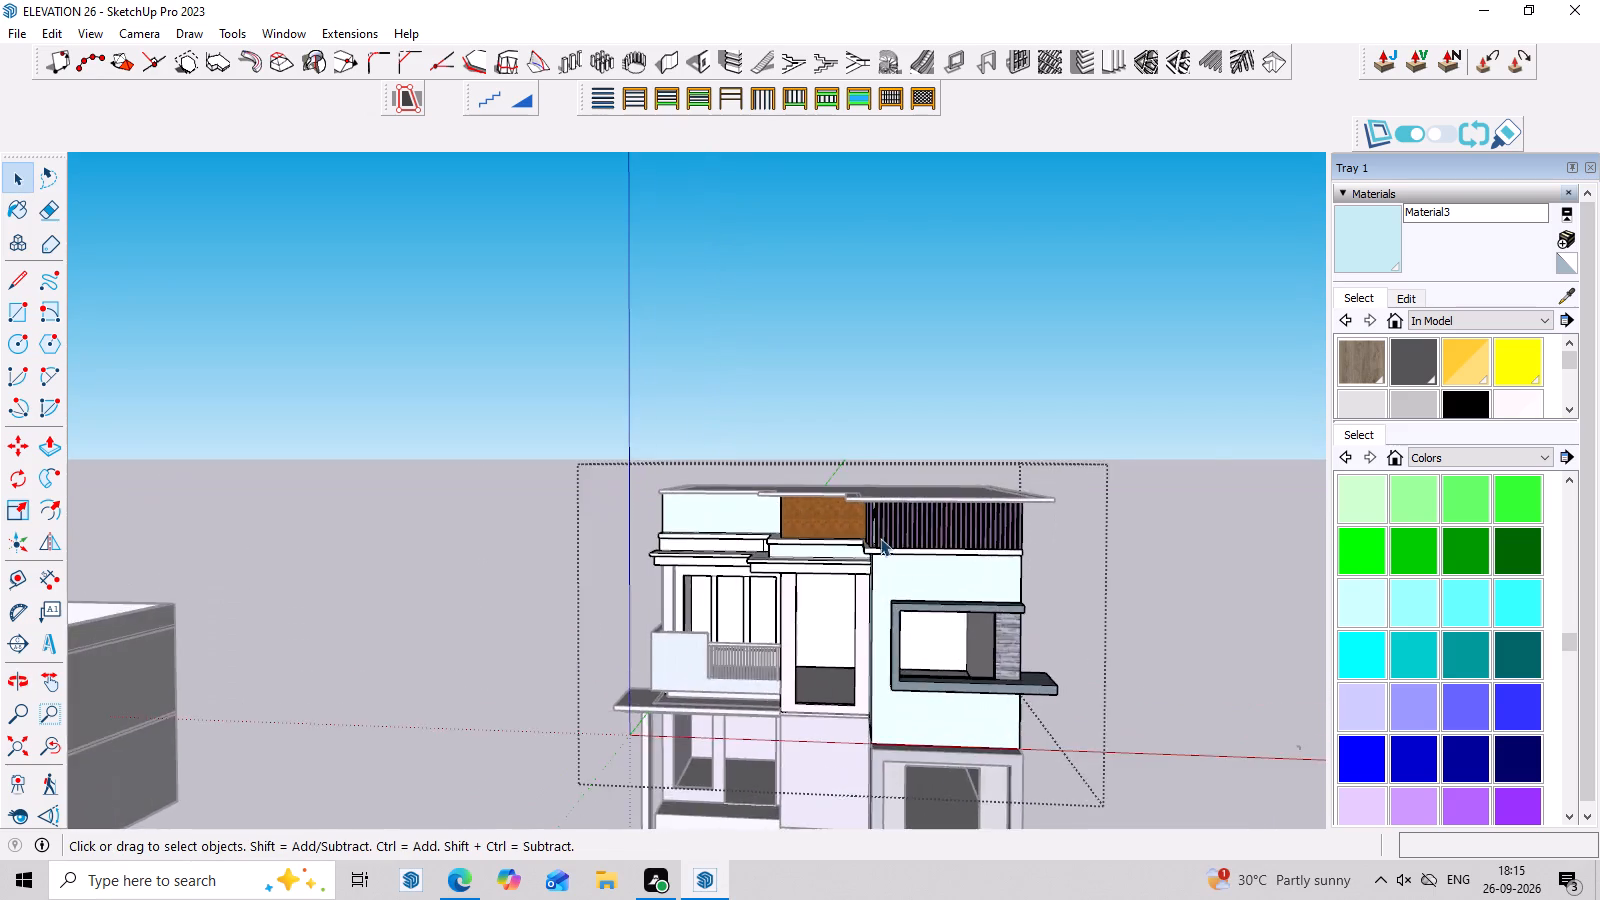
# Select the ten slats nearest the outer corner on the parapet wall that runs to the inner corner.
pyautogui.scroll(9, 880, 538)
pyautogui.moveTo(880, 568); pyautogui.dragTo(974, 608, button='middle')
pyautogui.scroll(10, 944, 584)
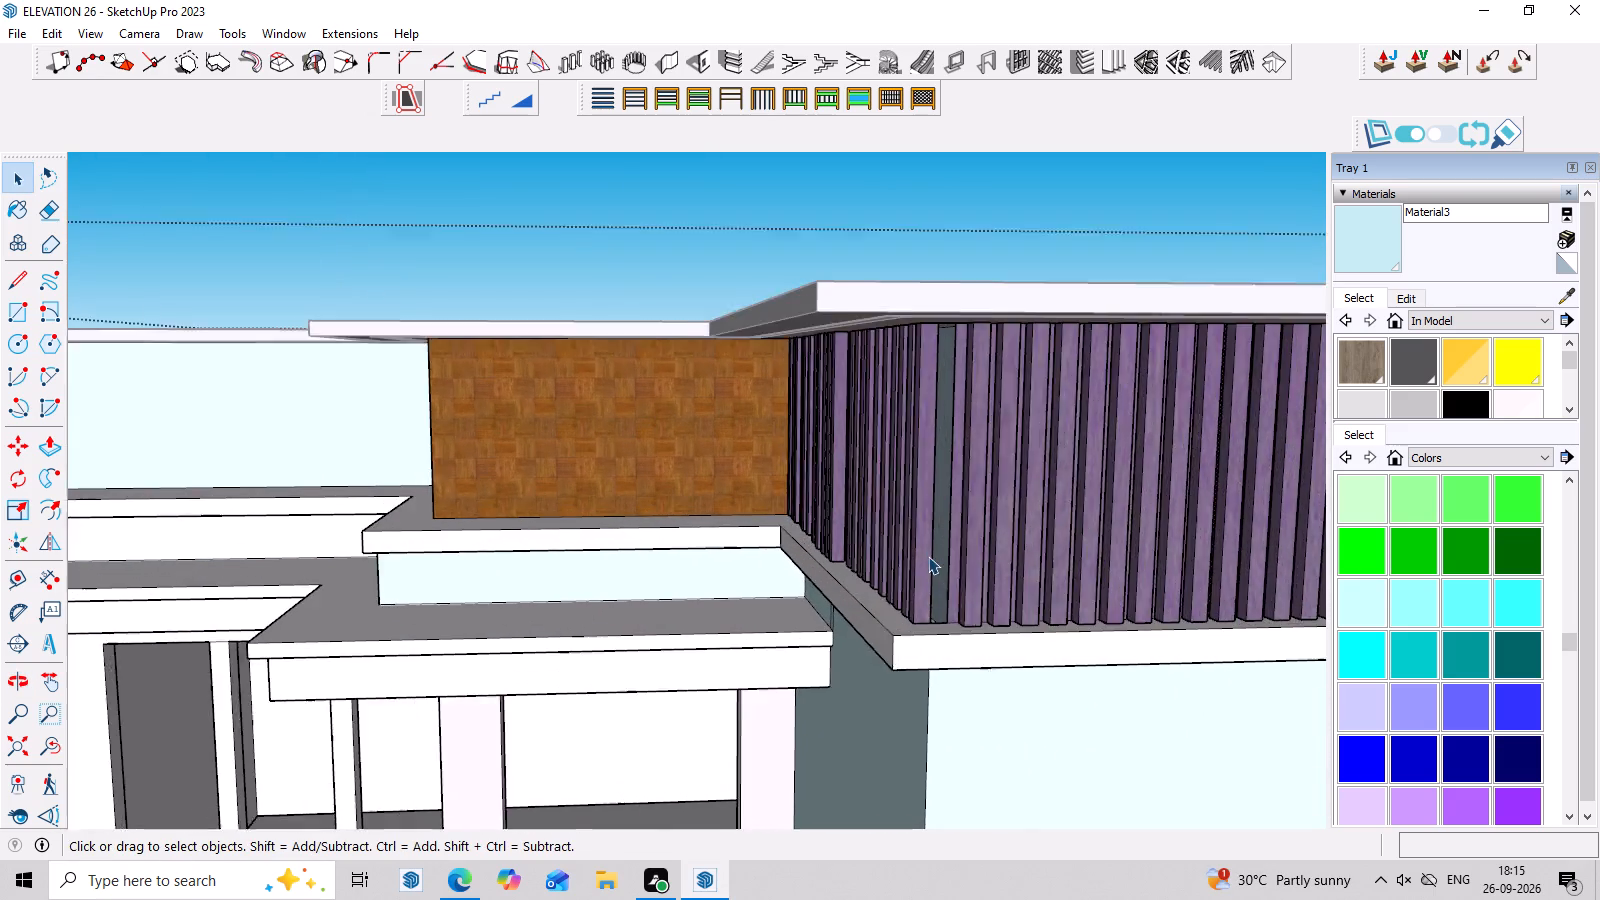
pyautogui.scroll(1, 928, 556)
pyautogui.moveTo(940, 595); pyautogui.dragTo(910, 610, button='middle')
pyautogui.scroll(7, 908, 624)
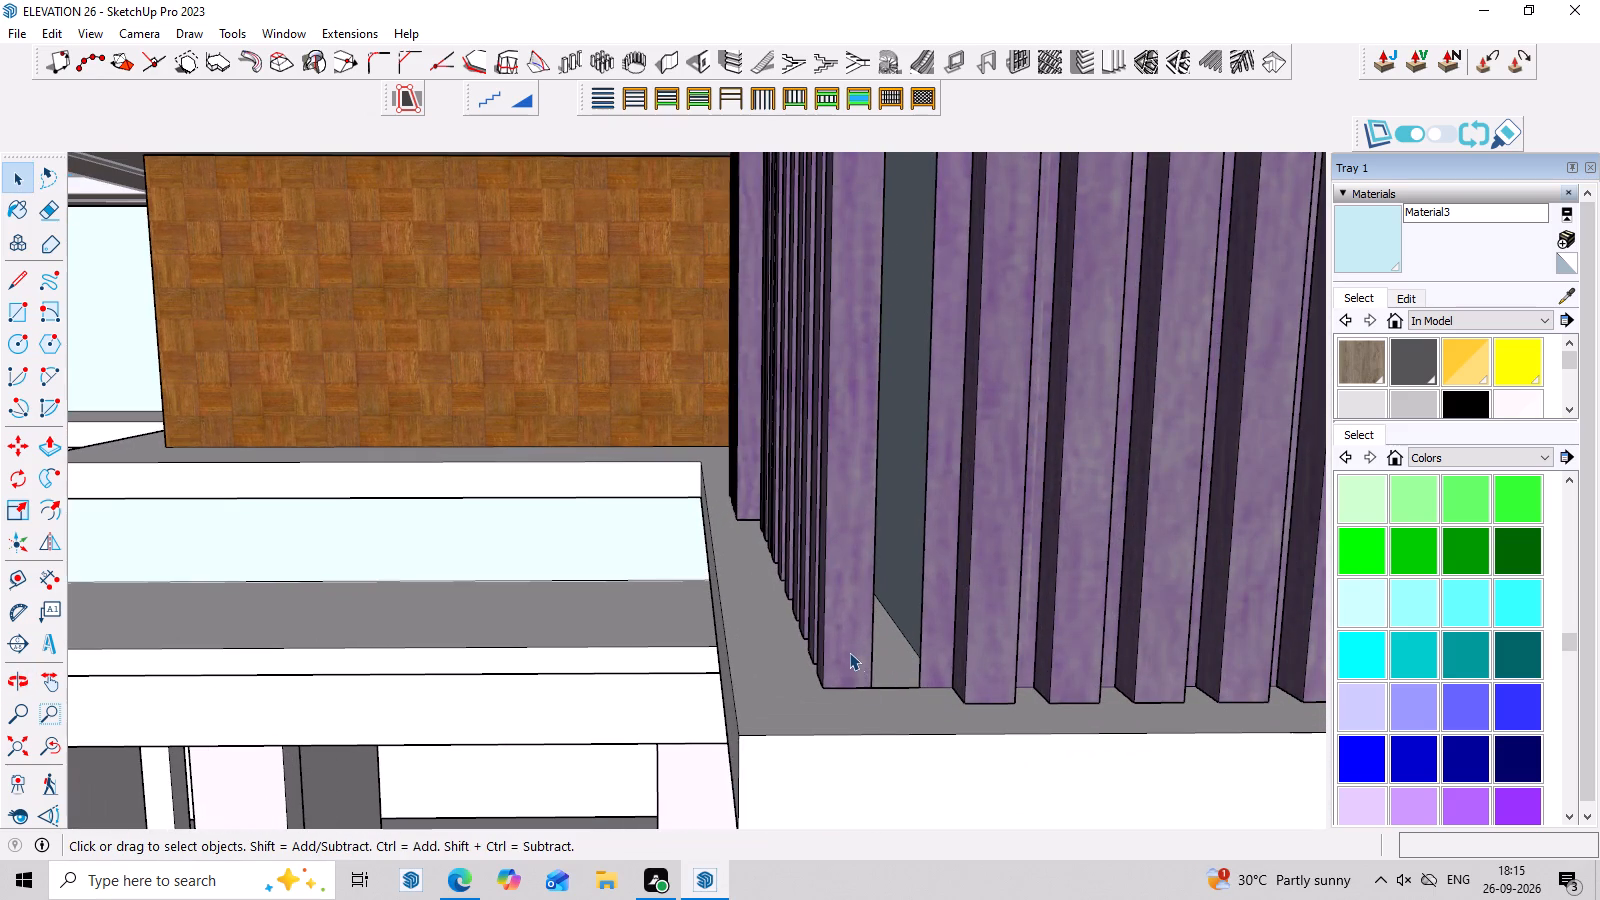
pyautogui.tripleClick(847, 651)
pyautogui.doubleClick(847, 651)
pyautogui.moveTo(847, 651); pyautogui.dragTo(1077, 700, button='middle')
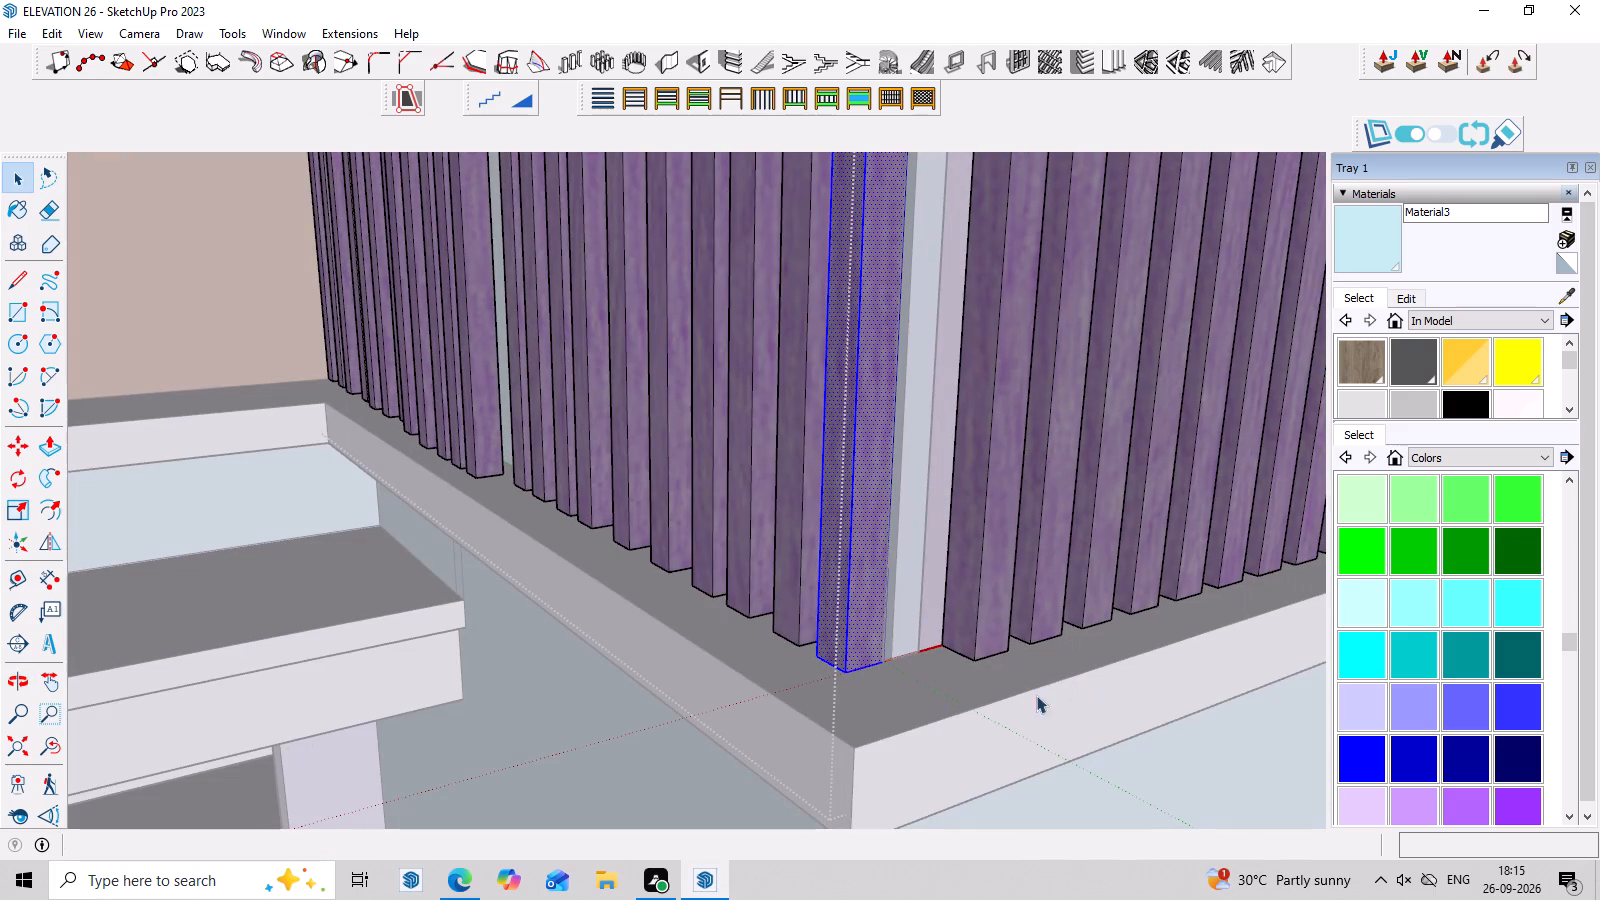
pyautogui.keyDown('shift'); pyautogui.tripleClick(791, 533); pyautogui.keyUp('shift')
pyautogui.keyDown('shift'); pyautogui.click(791, 533); pyautogui.keyUp('shift')
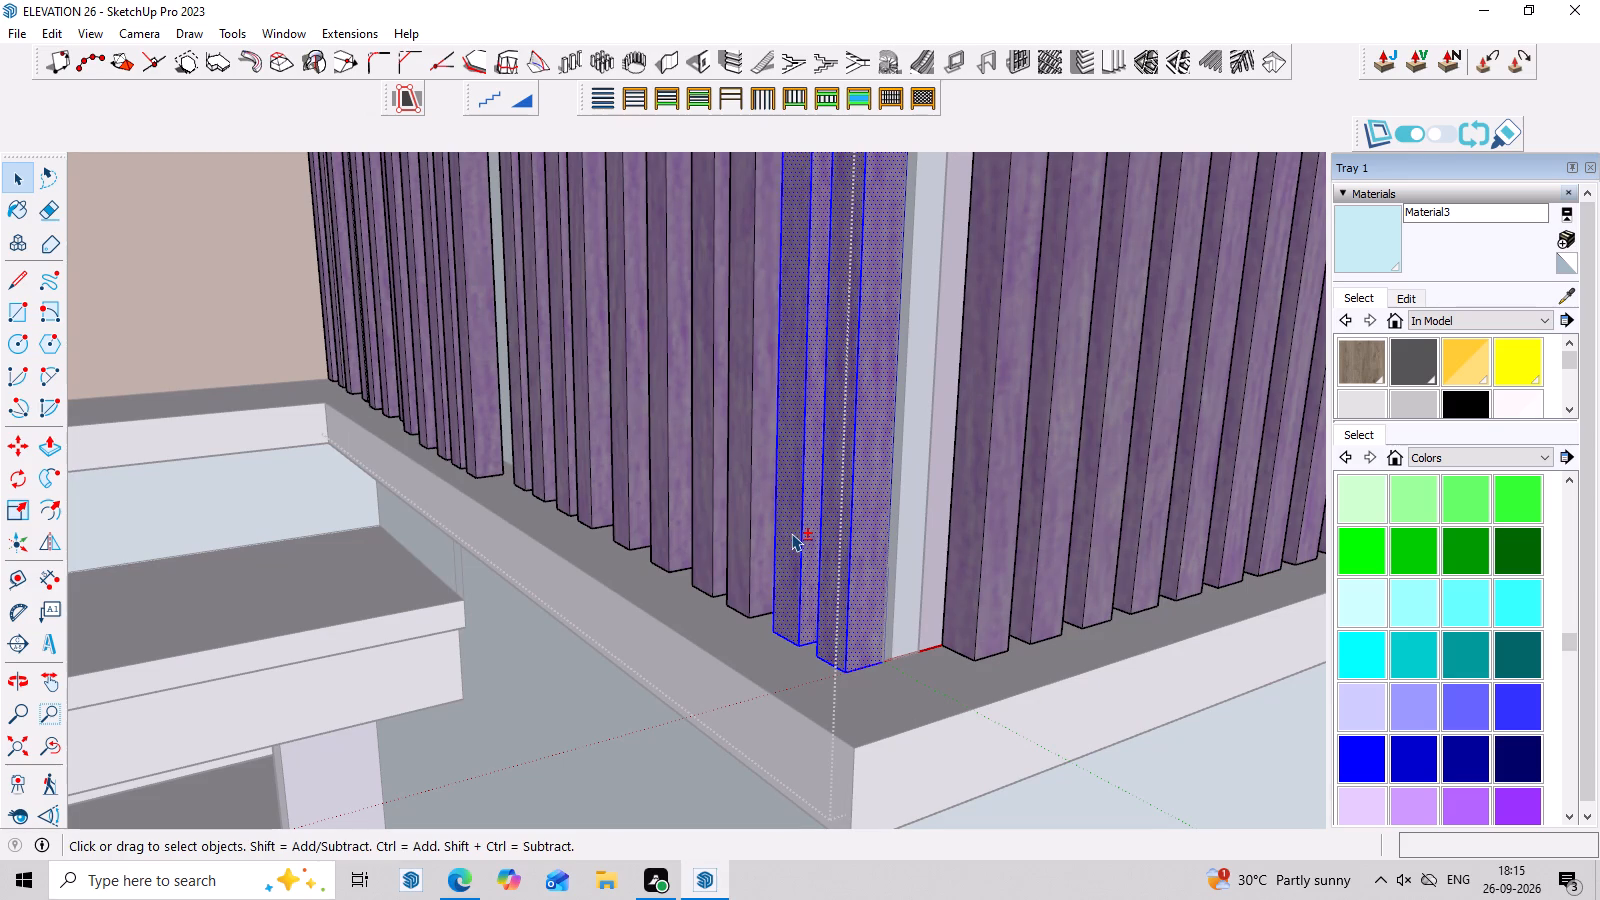
pyautogui.keyDown('shift'); pyautogui.tripleClick(751, 512); pyautogui.keyUp('shift')
pyautogui.keyDown('shift'); pyautogui.tripleClick(710, 458); pyautogui.keyUp('shift')
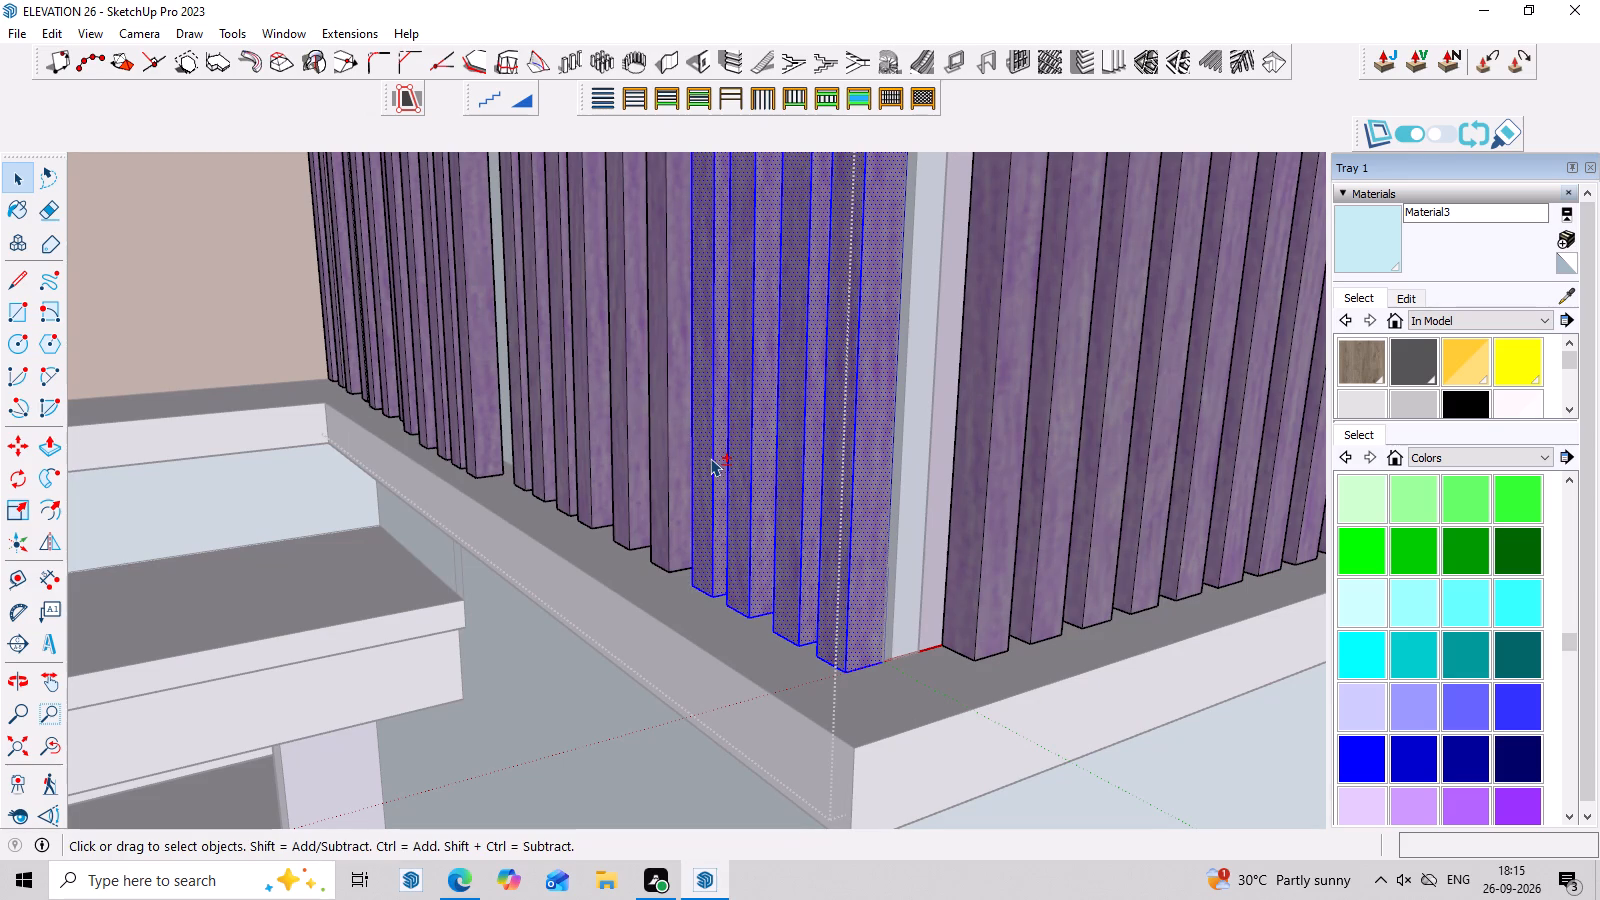
pyautogui.keyDown('shift'); pyautogui.click(710, 458); pyautogui.keyUp('shift')
pyautogui.keyDown('shift'); pyautogui.tripleClick(673, 429); pyautogui.keyUp('shift')
pyautogui.keyDown('shift'); pyautogui.click(673, 429); pyautogui.keyUp('shift')
pyautogui.keyDown('shift'); pyautogui.tripleClick(636, 376); pyautogui.keyUp('shift')
pyautogui.keyDown('shift'); pyautogui.click(636, 376); pyautogui.keyUp('shift')
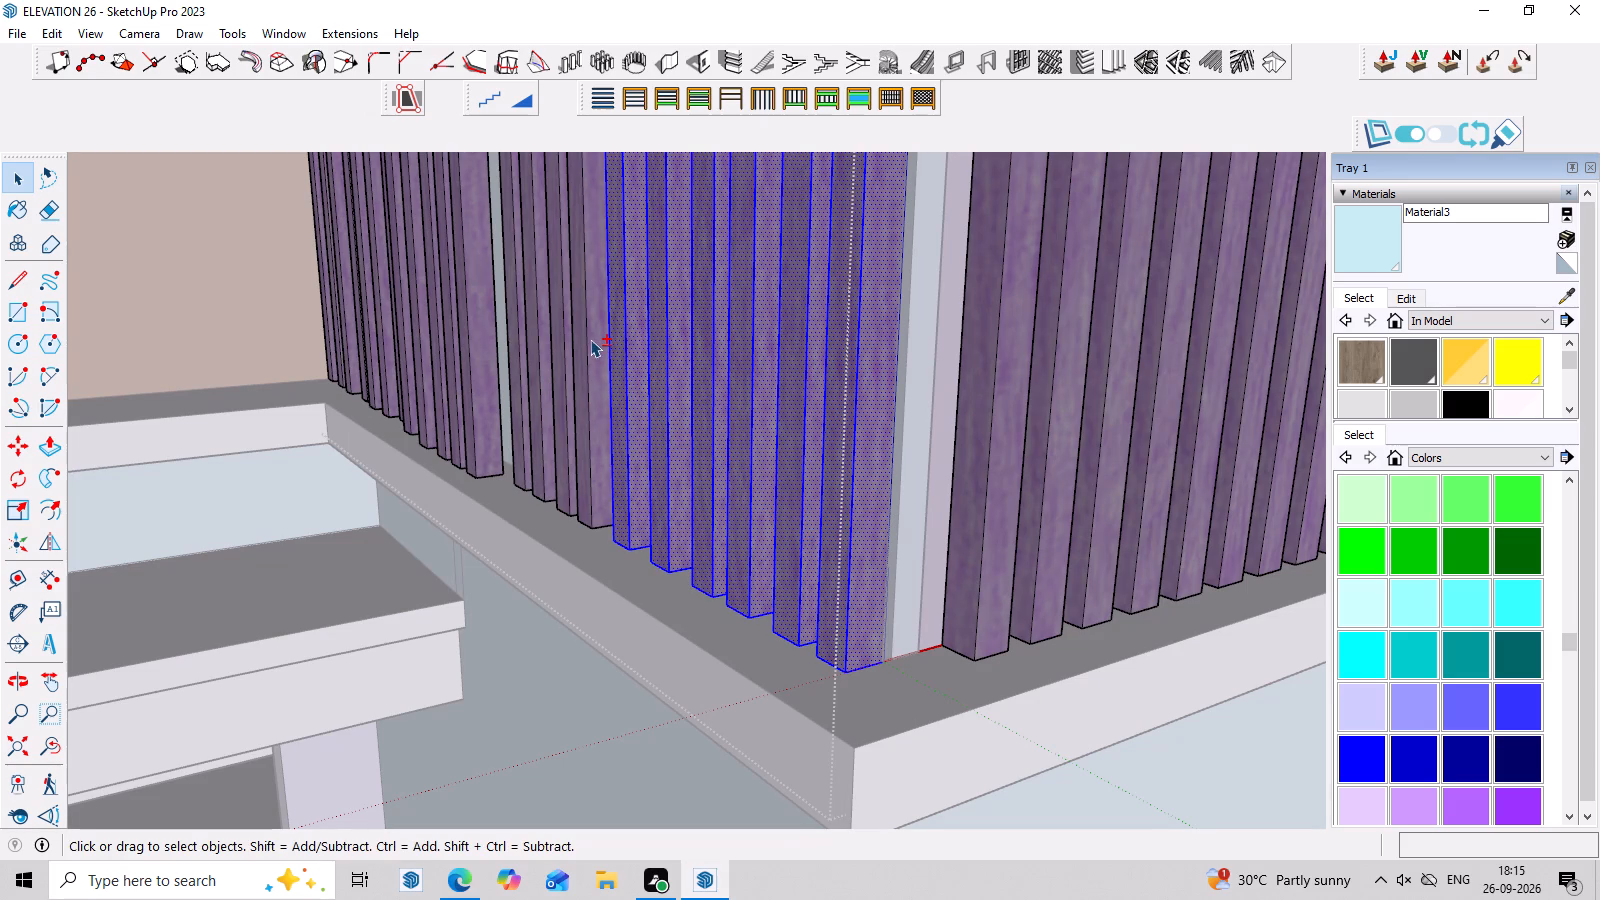
pyautogui.keyDown('shift'); pyautogui.tripleClick(590, 339); pyautogui.keyUp('shift')
pyautogui.keyDown('shift'); pyautogui.tripleClick(590, 339); pyautogui.keyUp('shift')
pyautogui.keyDown('shift'); pyautogui.tripleClick(559, 308); pyautogui.keyUp('shift')
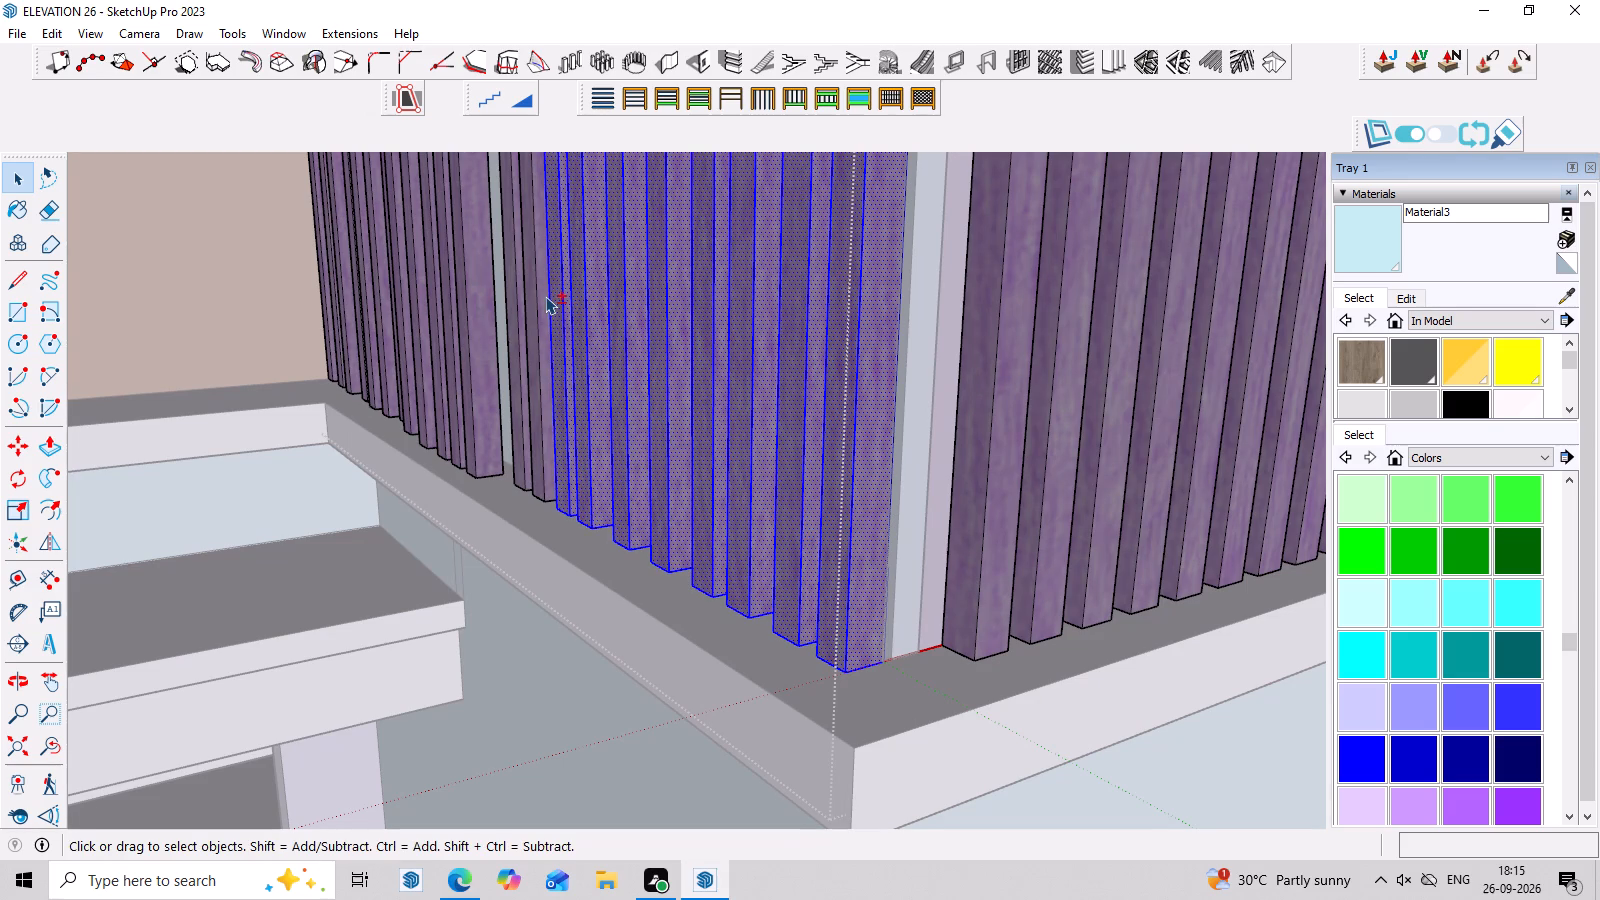
pyautogui.keyDown('shift'); pyautogui.tripleClick(545, 295); pyautogui.keyUp('shift')
pyautogui.keyDown('shift'); pyautogui.tripleClick(516, 267); pyautogui.keyUp('shift')
pyautogui.keyDown('shift'); pyautogui.doubleClick(516, 267); pyautogui.keyUp('shift')
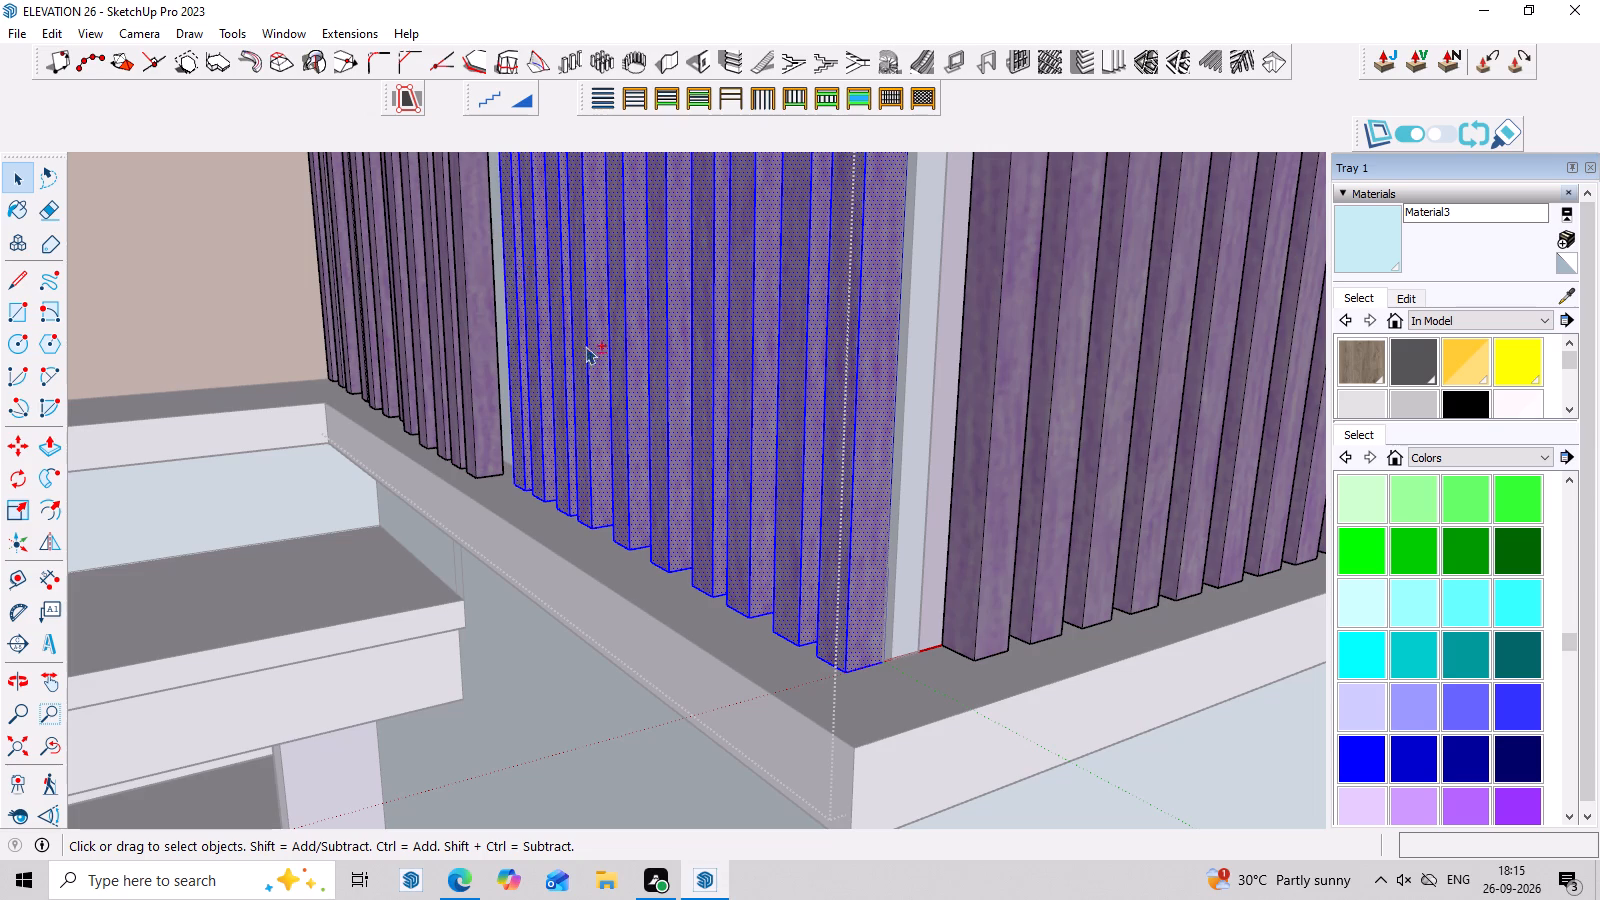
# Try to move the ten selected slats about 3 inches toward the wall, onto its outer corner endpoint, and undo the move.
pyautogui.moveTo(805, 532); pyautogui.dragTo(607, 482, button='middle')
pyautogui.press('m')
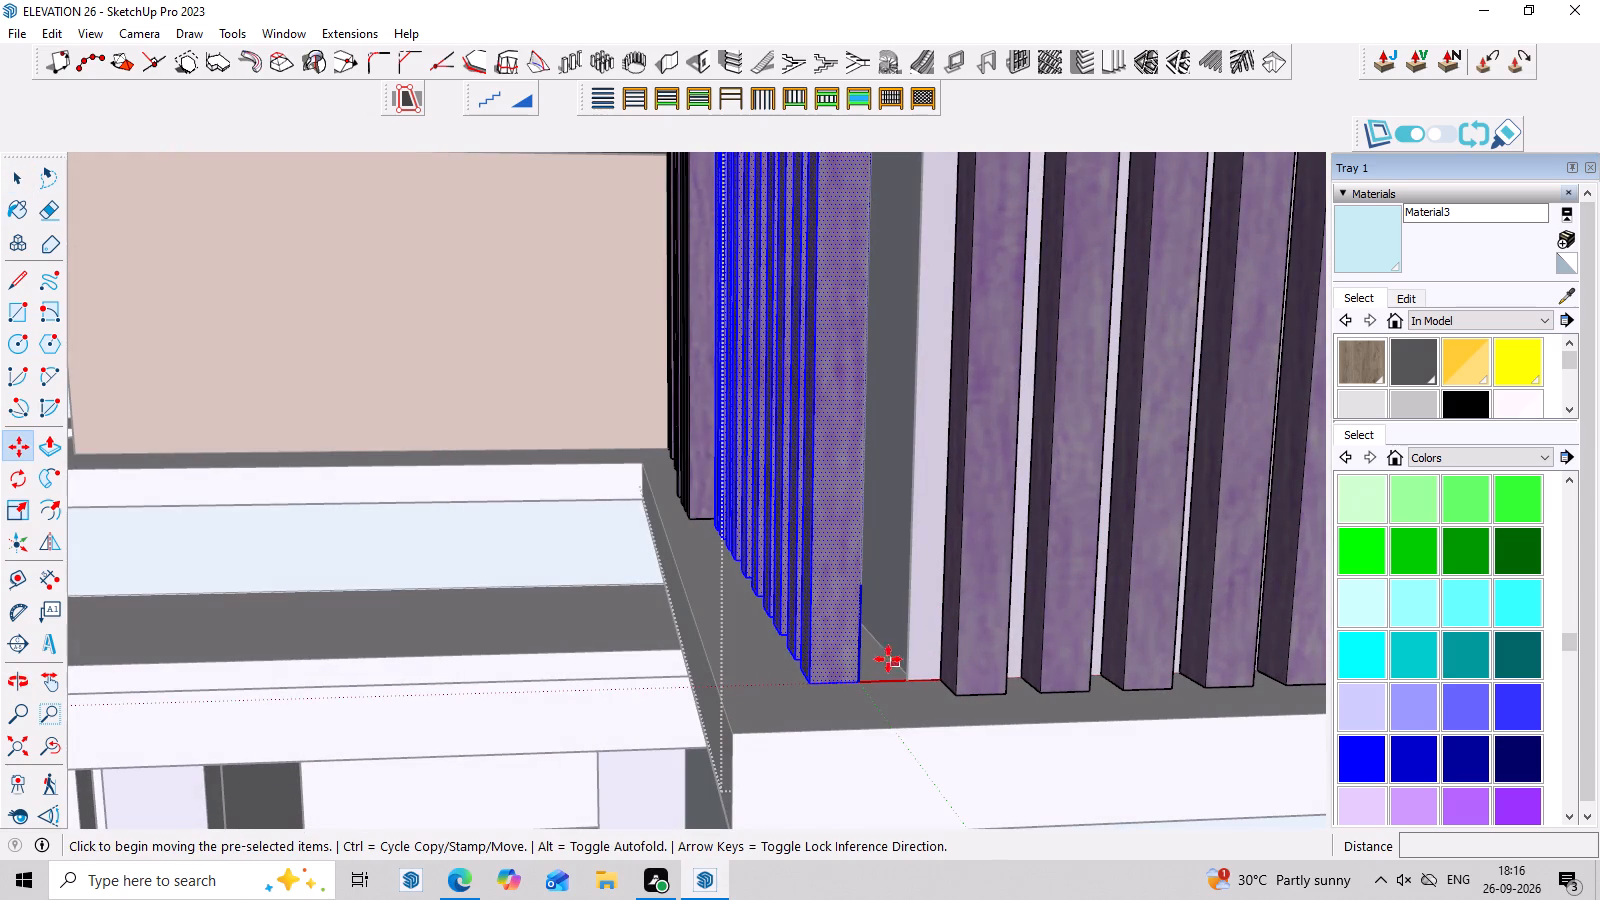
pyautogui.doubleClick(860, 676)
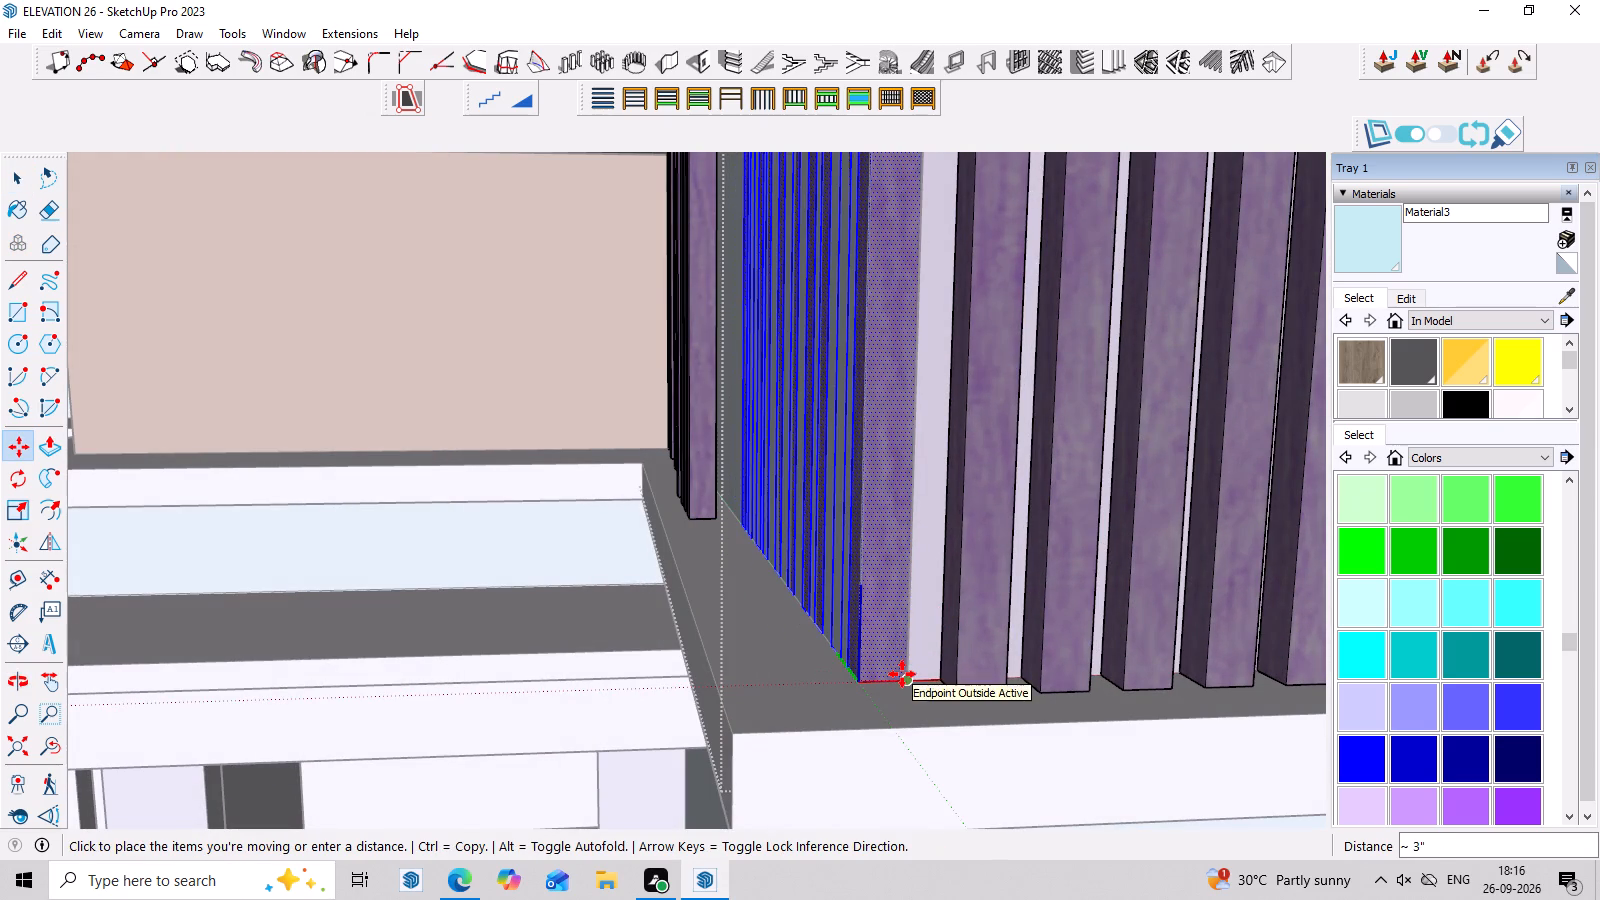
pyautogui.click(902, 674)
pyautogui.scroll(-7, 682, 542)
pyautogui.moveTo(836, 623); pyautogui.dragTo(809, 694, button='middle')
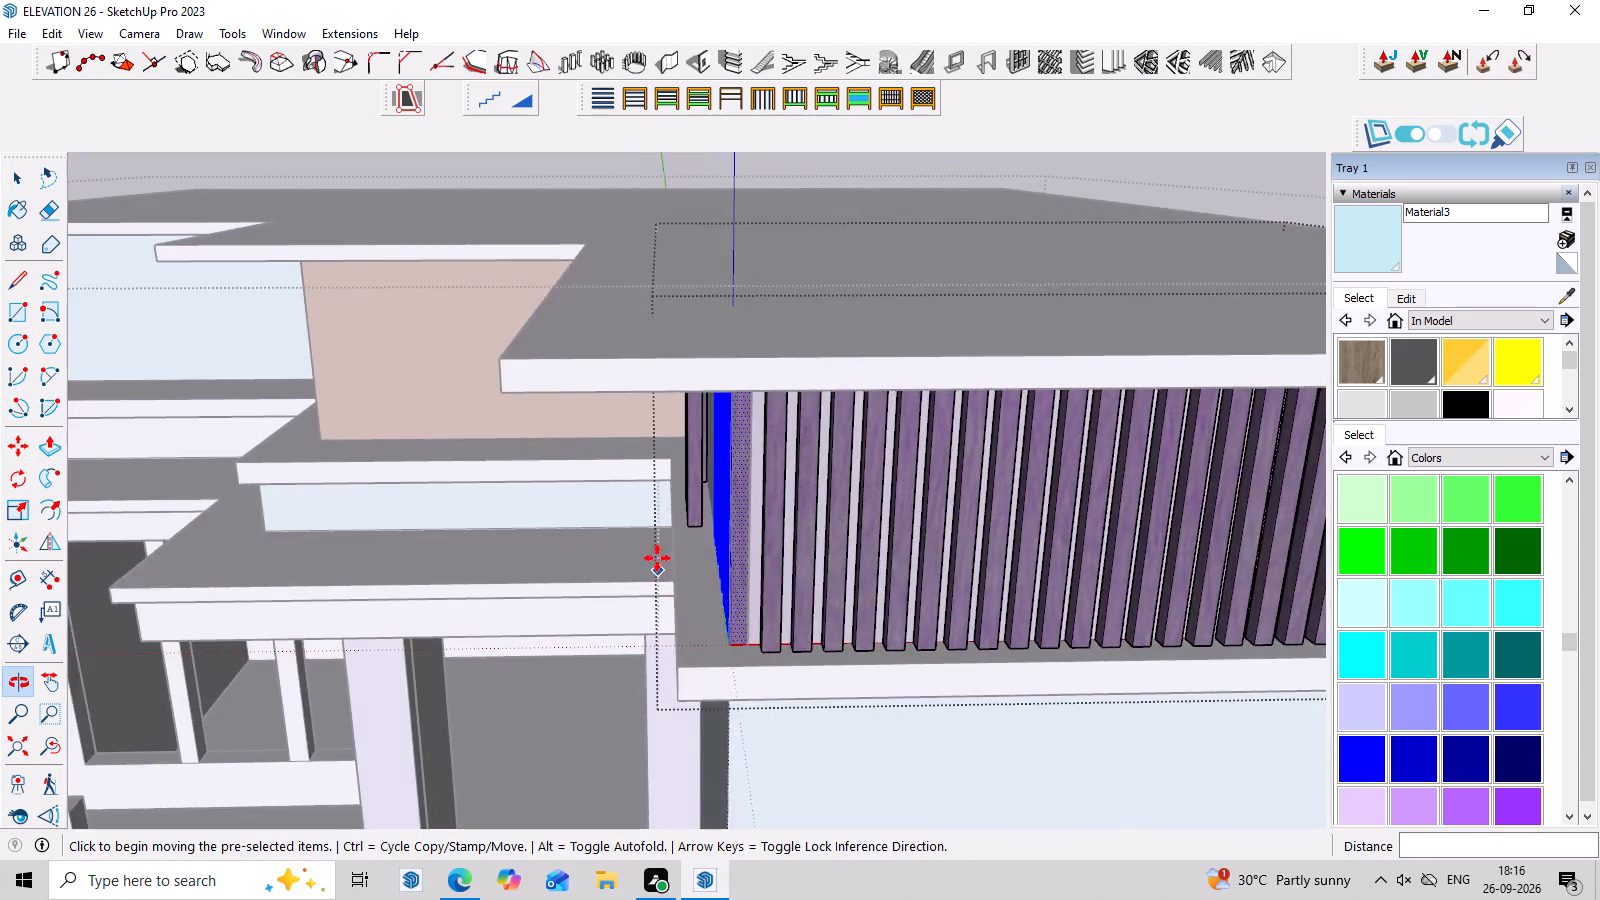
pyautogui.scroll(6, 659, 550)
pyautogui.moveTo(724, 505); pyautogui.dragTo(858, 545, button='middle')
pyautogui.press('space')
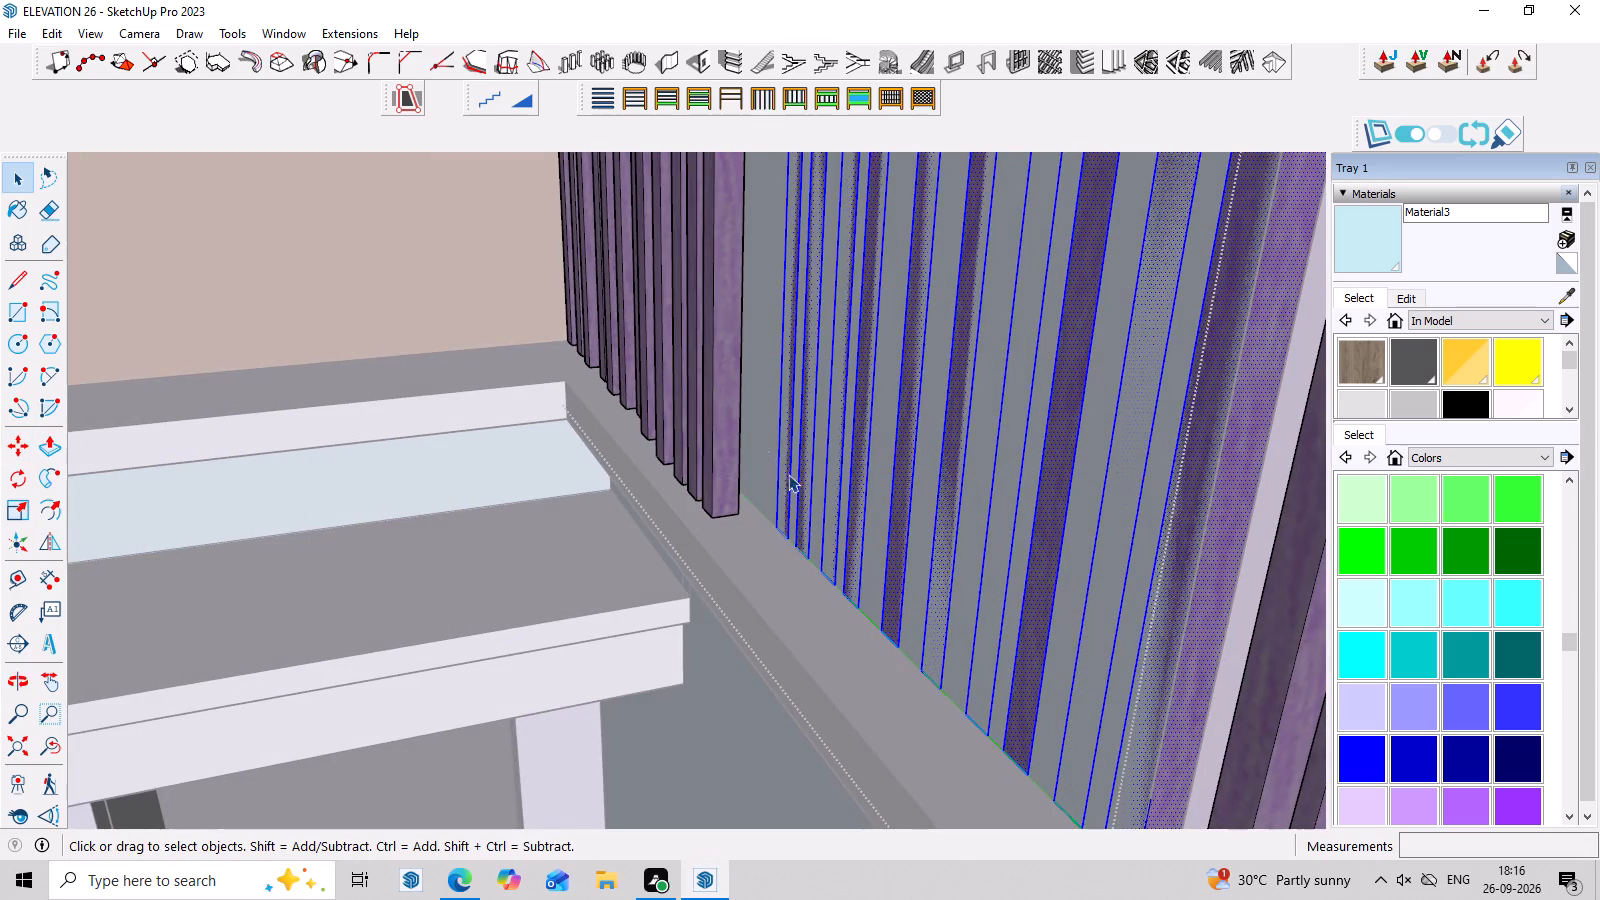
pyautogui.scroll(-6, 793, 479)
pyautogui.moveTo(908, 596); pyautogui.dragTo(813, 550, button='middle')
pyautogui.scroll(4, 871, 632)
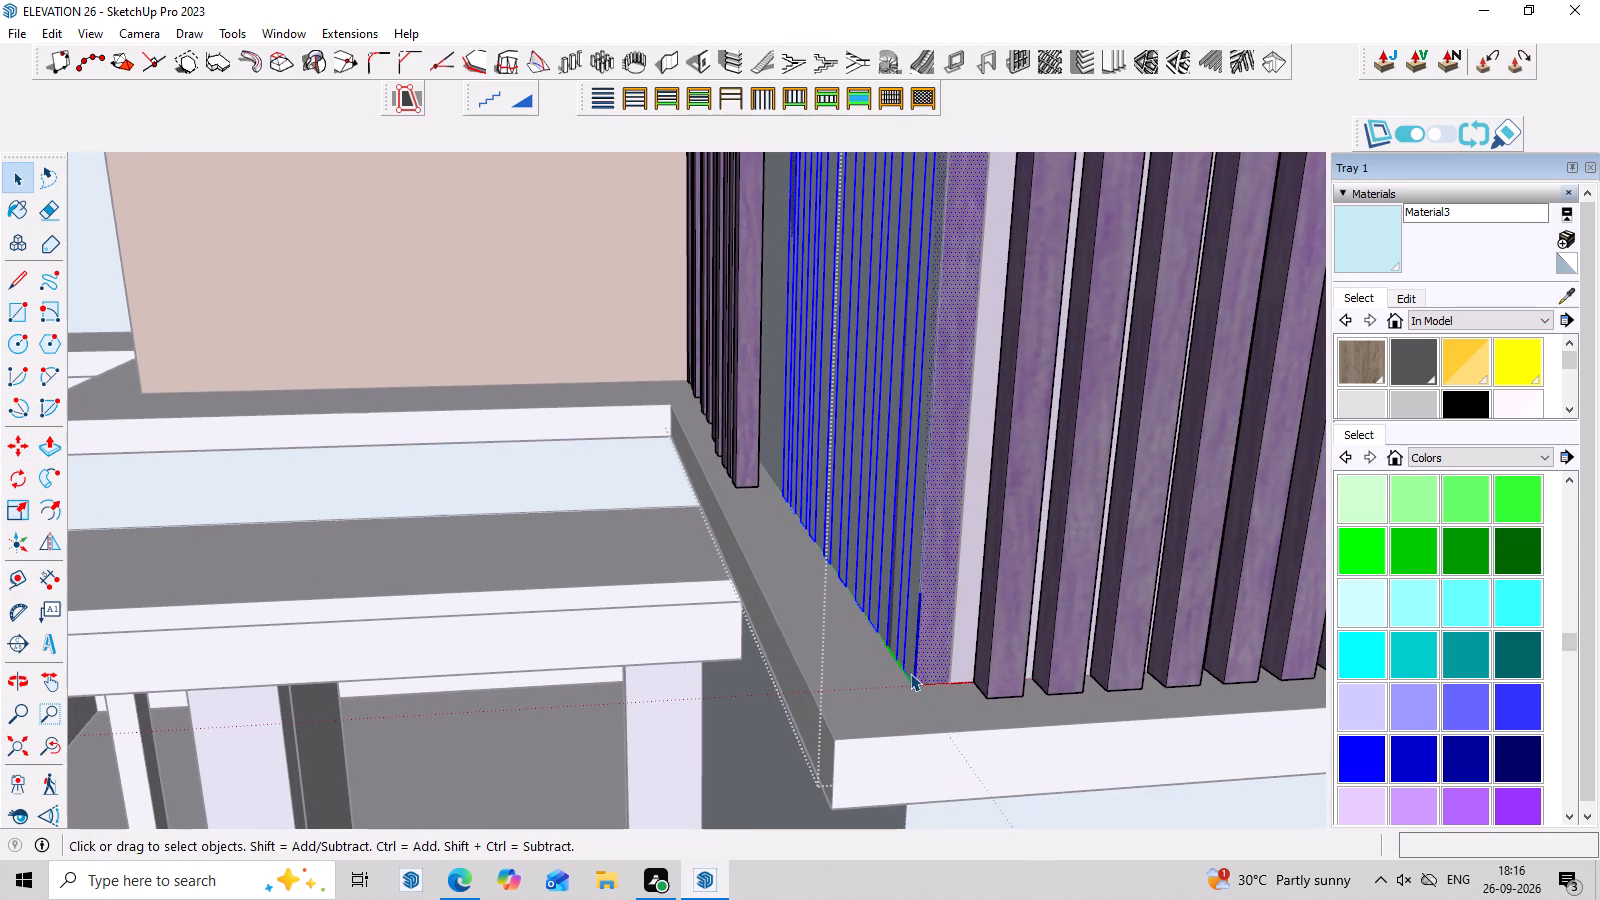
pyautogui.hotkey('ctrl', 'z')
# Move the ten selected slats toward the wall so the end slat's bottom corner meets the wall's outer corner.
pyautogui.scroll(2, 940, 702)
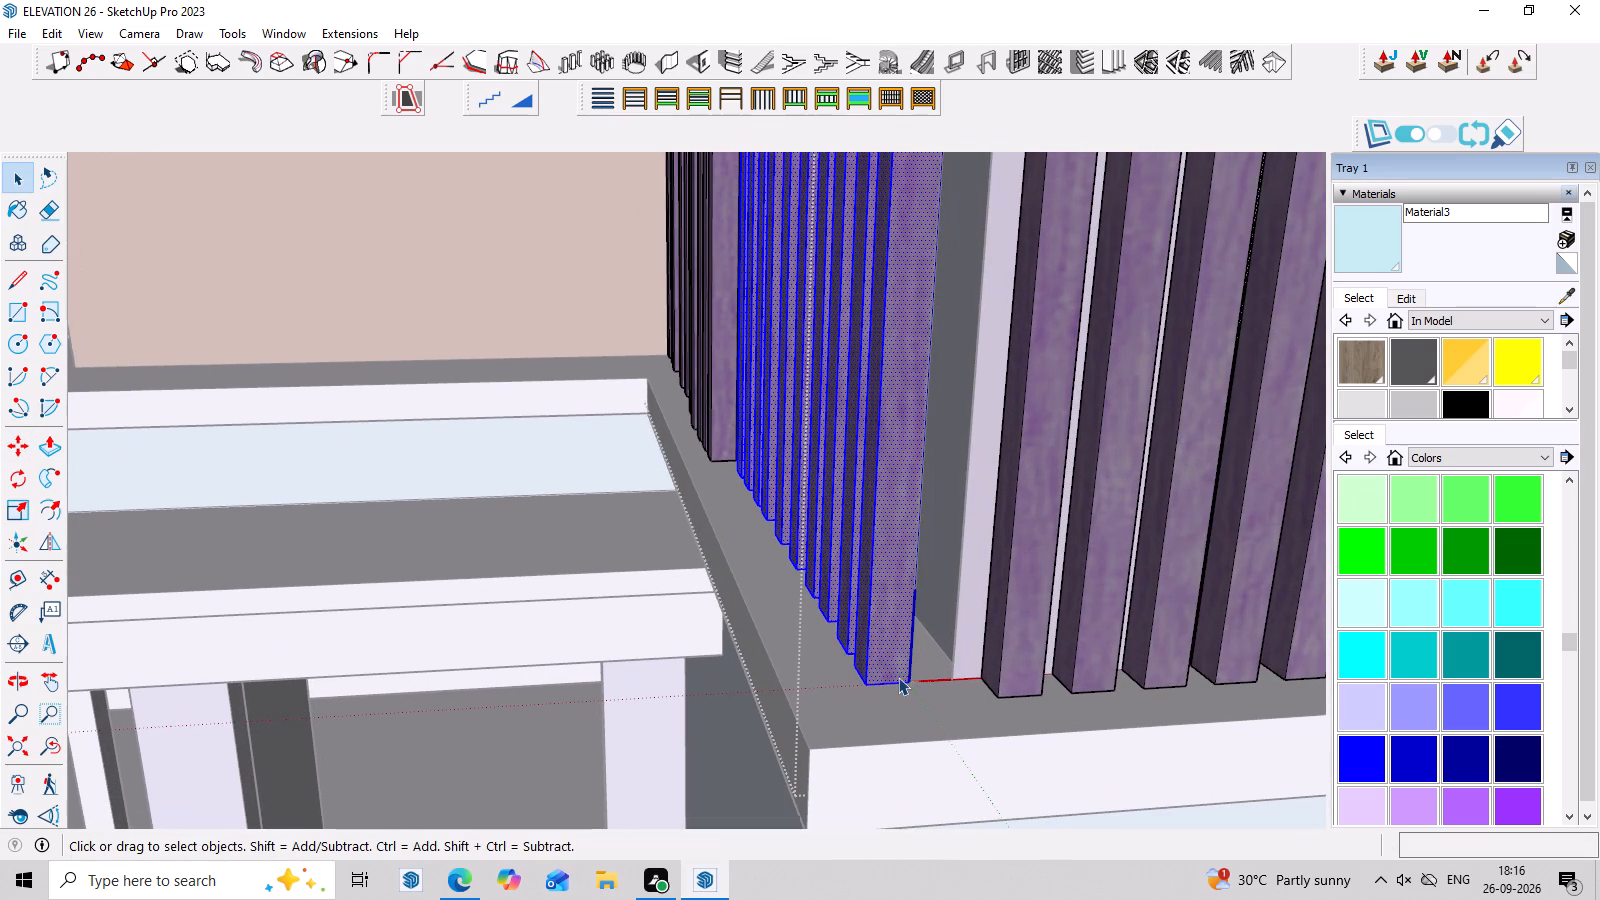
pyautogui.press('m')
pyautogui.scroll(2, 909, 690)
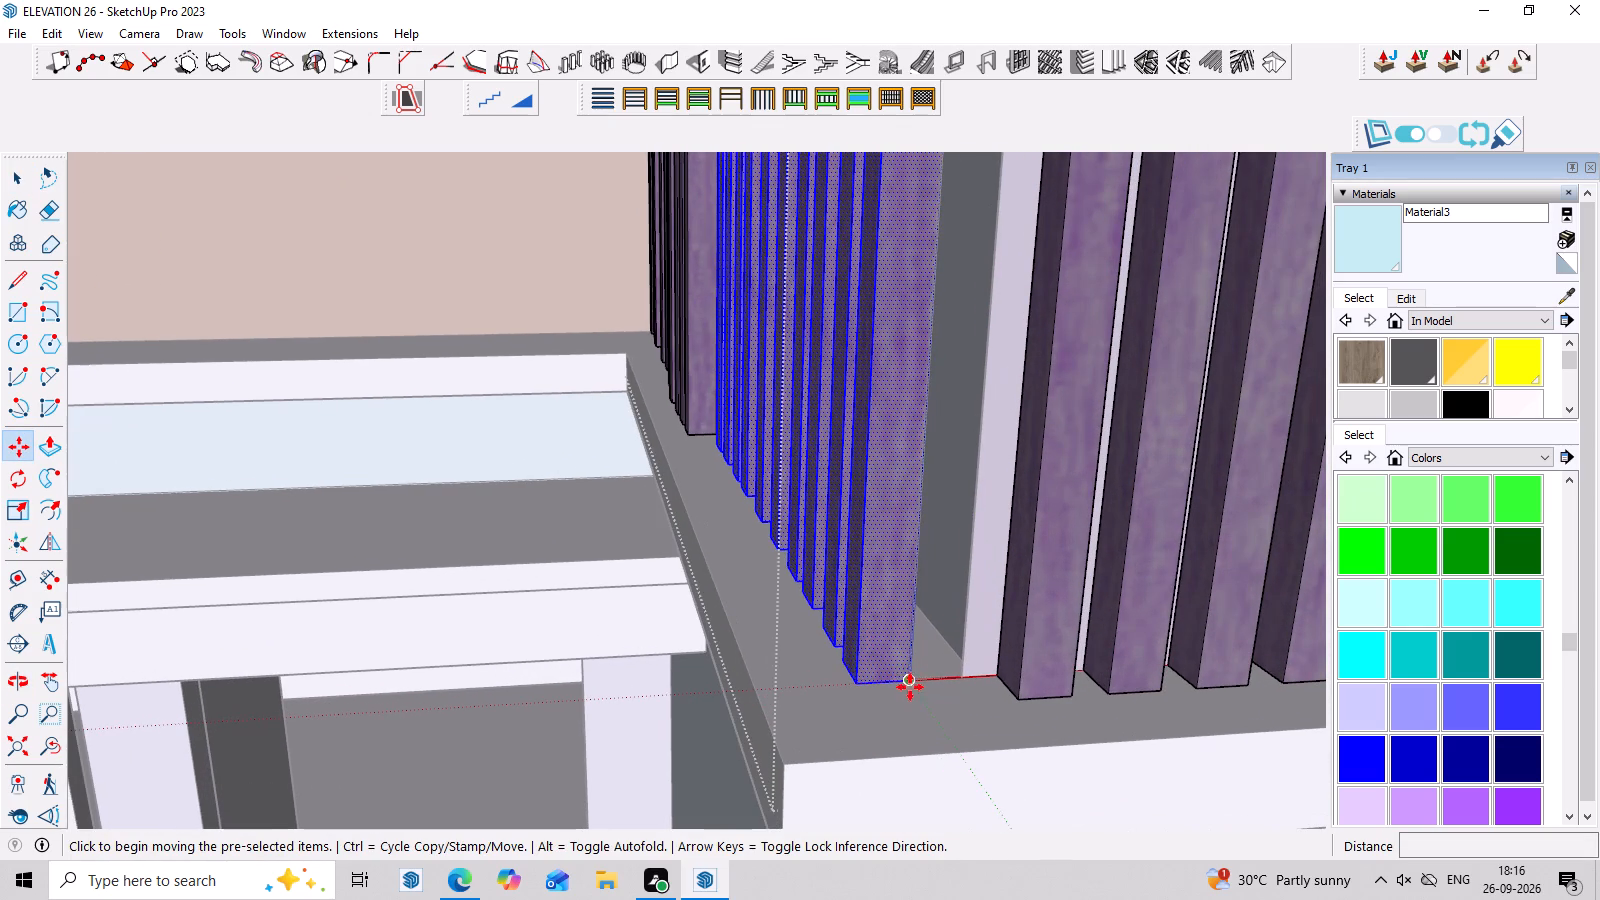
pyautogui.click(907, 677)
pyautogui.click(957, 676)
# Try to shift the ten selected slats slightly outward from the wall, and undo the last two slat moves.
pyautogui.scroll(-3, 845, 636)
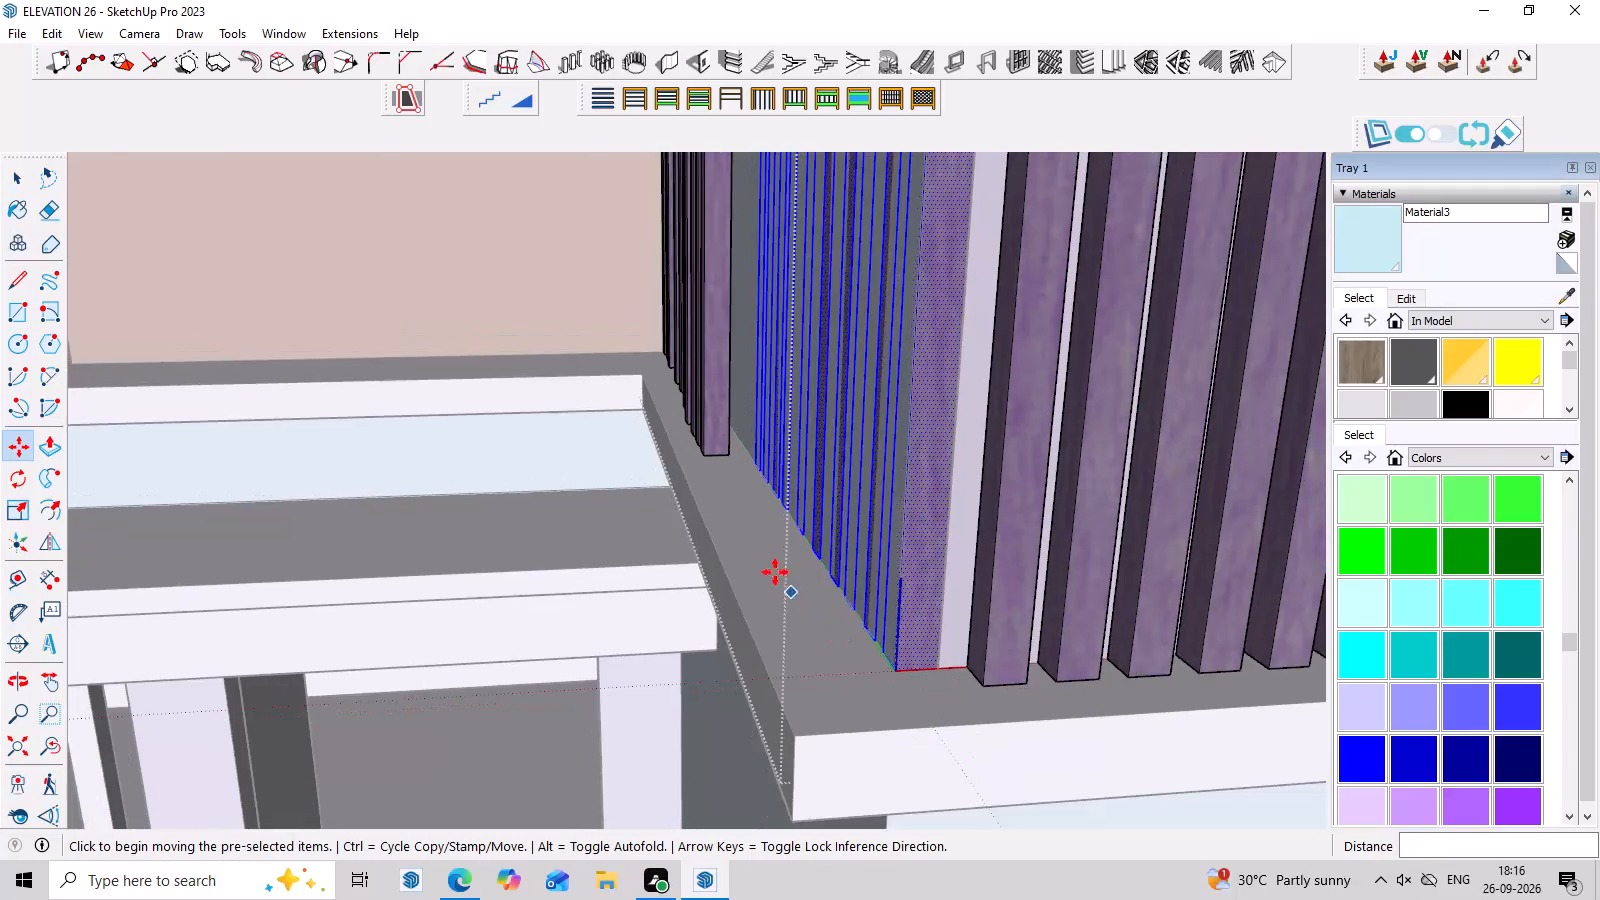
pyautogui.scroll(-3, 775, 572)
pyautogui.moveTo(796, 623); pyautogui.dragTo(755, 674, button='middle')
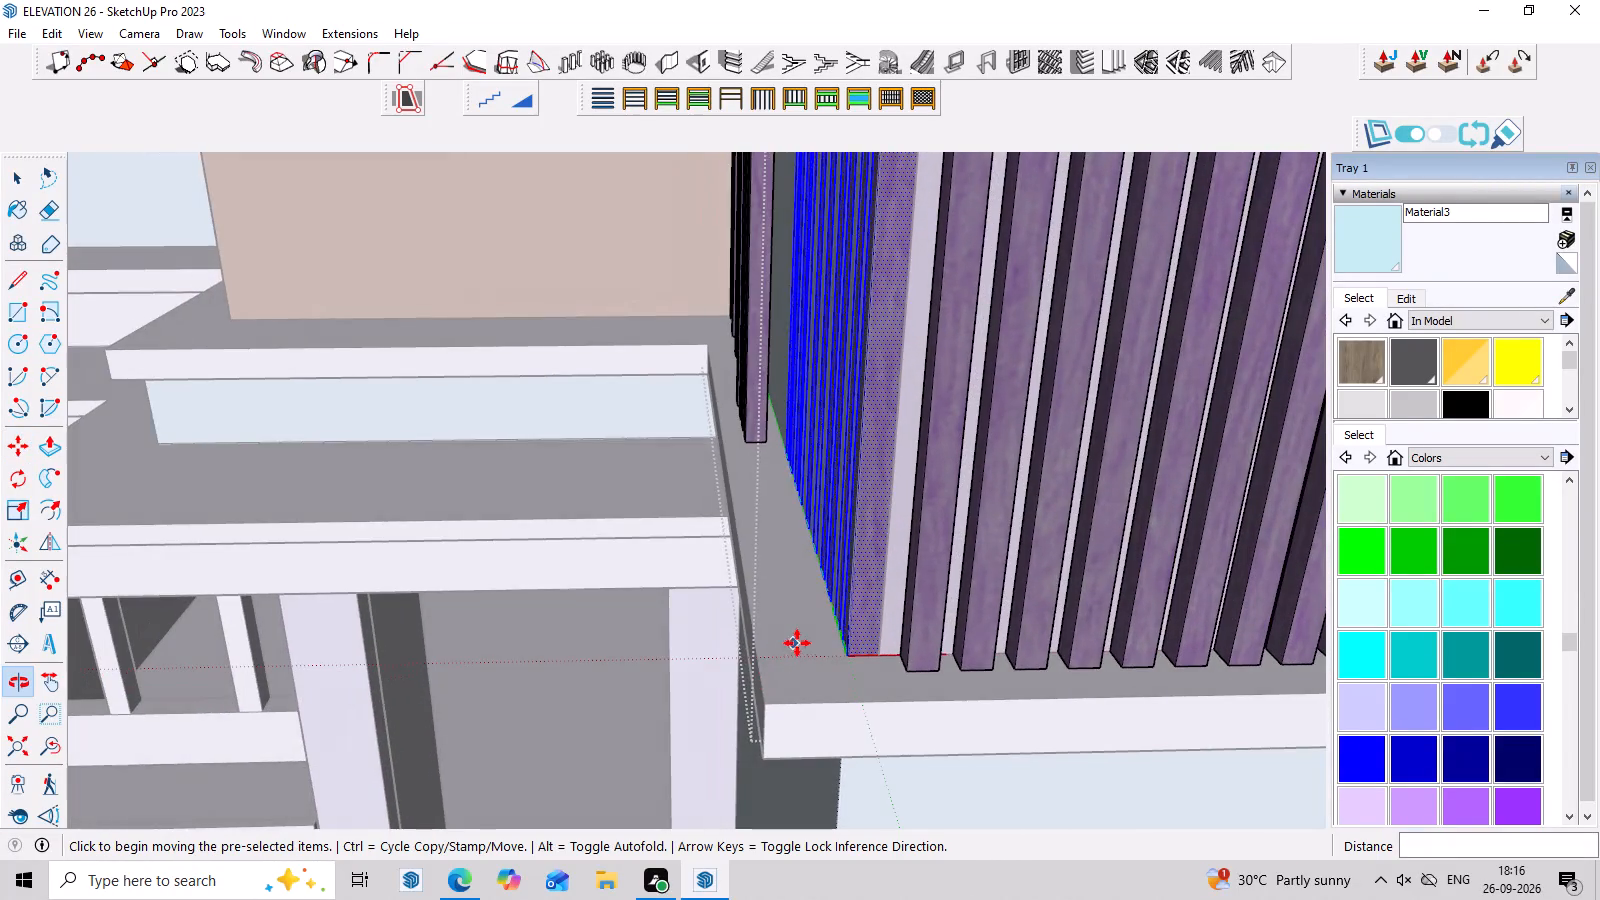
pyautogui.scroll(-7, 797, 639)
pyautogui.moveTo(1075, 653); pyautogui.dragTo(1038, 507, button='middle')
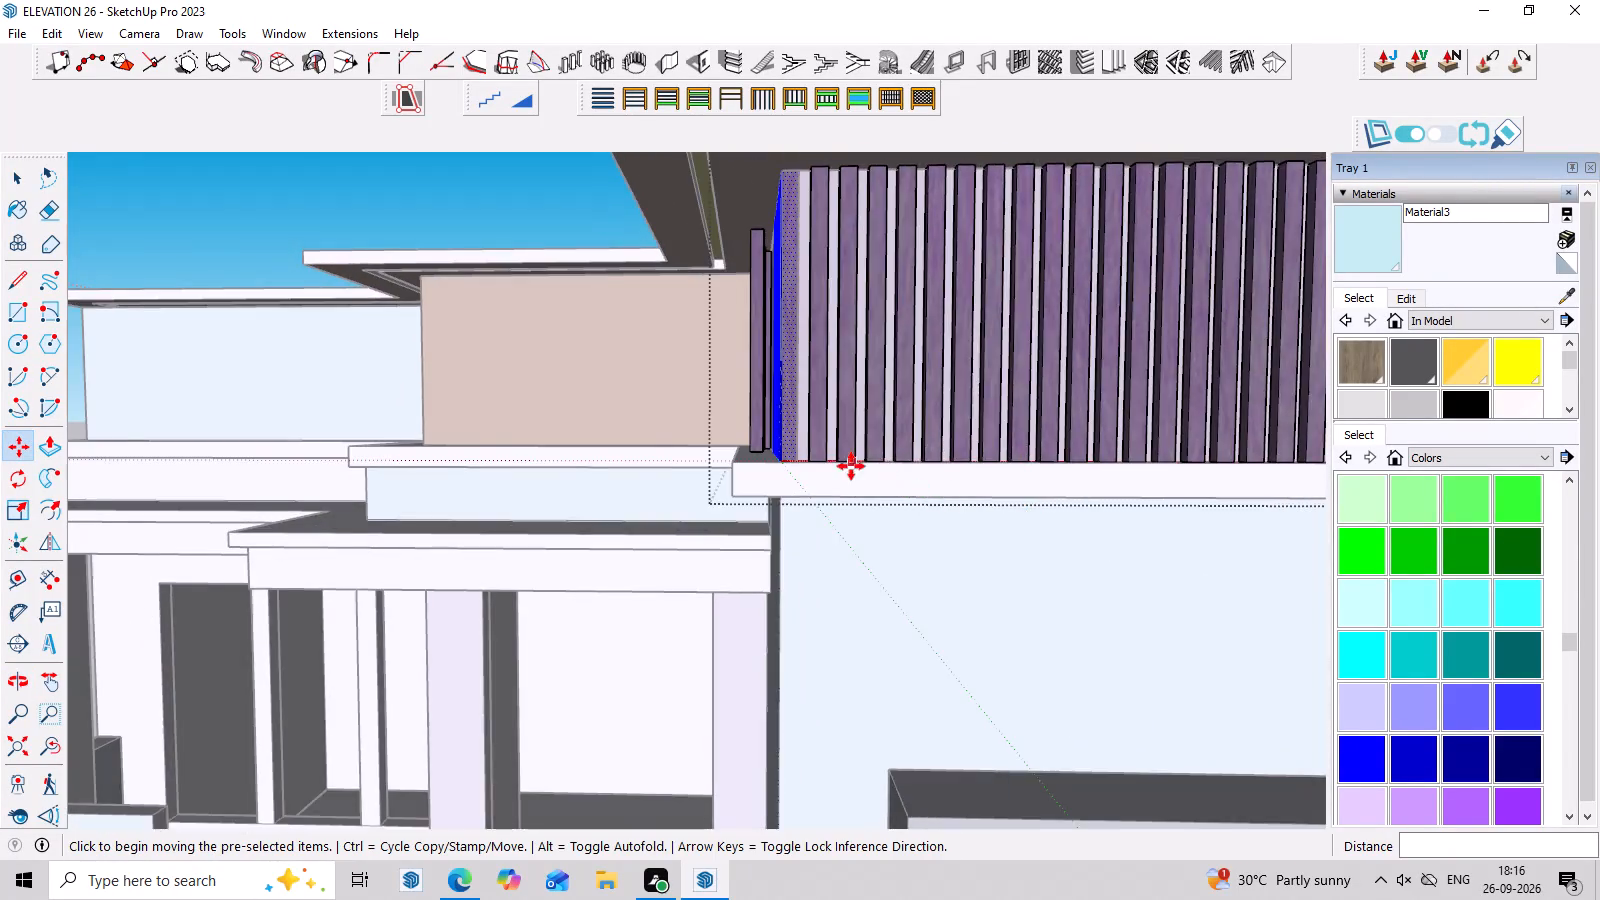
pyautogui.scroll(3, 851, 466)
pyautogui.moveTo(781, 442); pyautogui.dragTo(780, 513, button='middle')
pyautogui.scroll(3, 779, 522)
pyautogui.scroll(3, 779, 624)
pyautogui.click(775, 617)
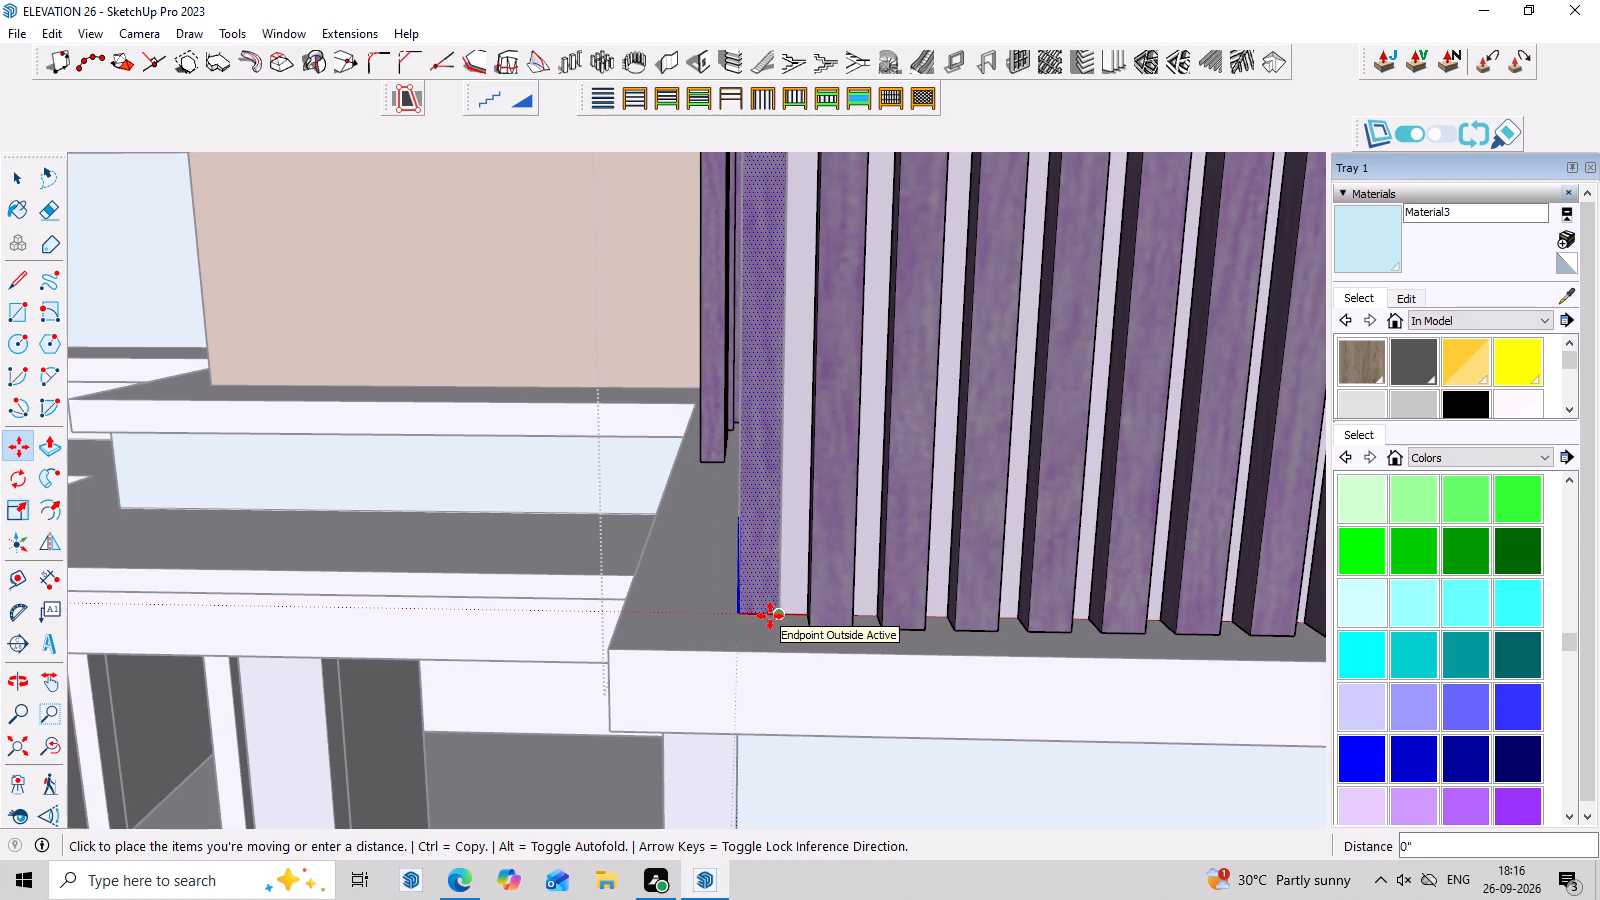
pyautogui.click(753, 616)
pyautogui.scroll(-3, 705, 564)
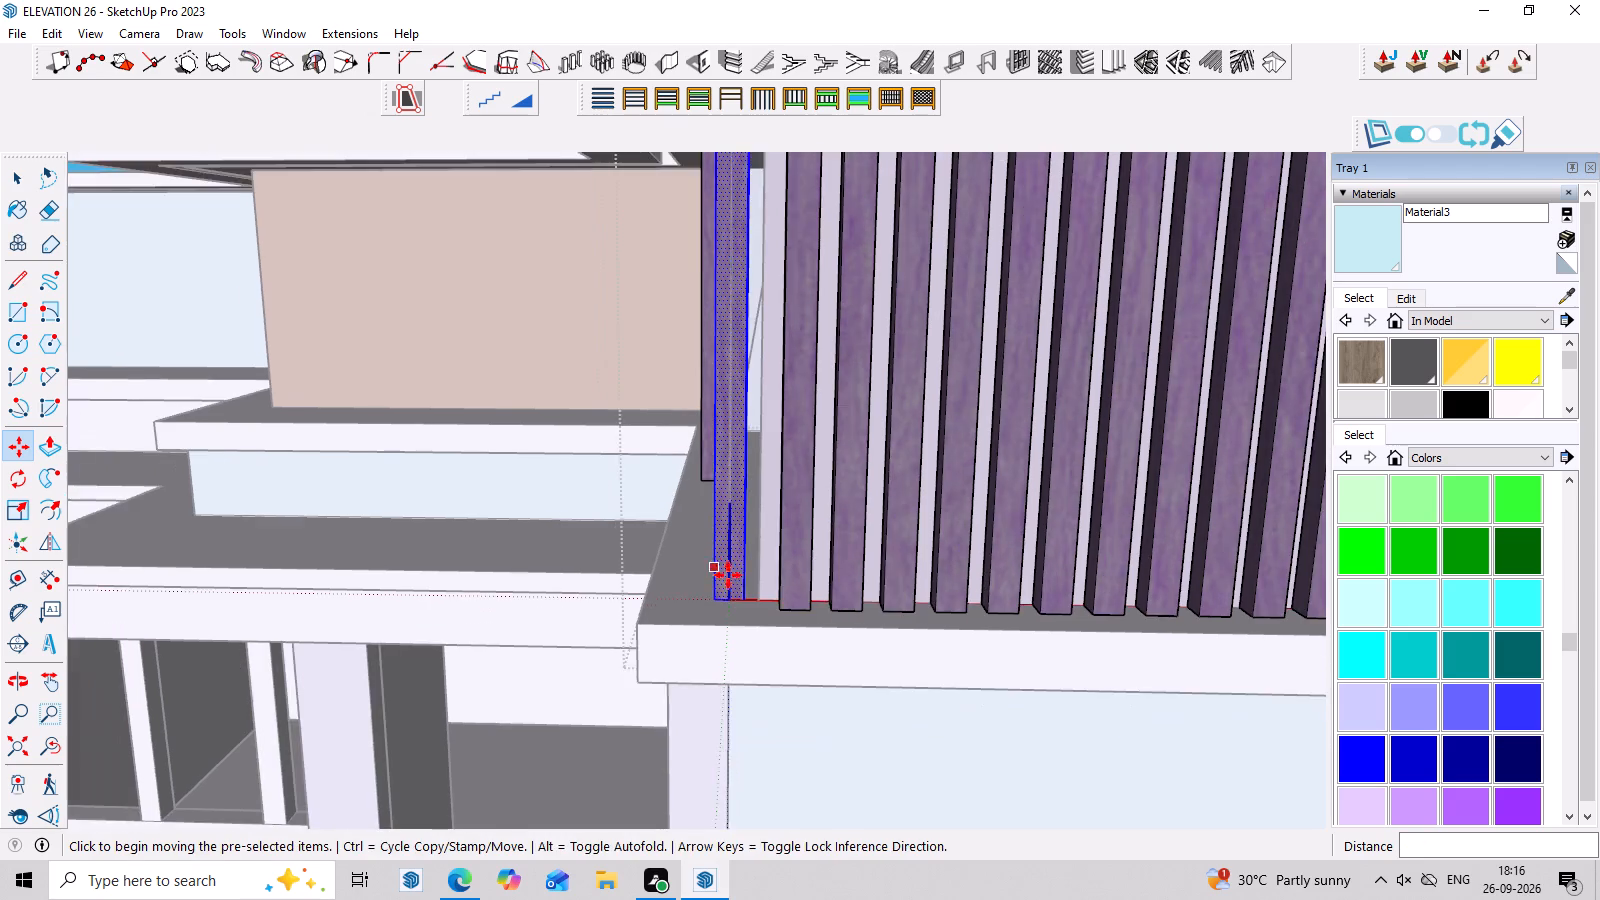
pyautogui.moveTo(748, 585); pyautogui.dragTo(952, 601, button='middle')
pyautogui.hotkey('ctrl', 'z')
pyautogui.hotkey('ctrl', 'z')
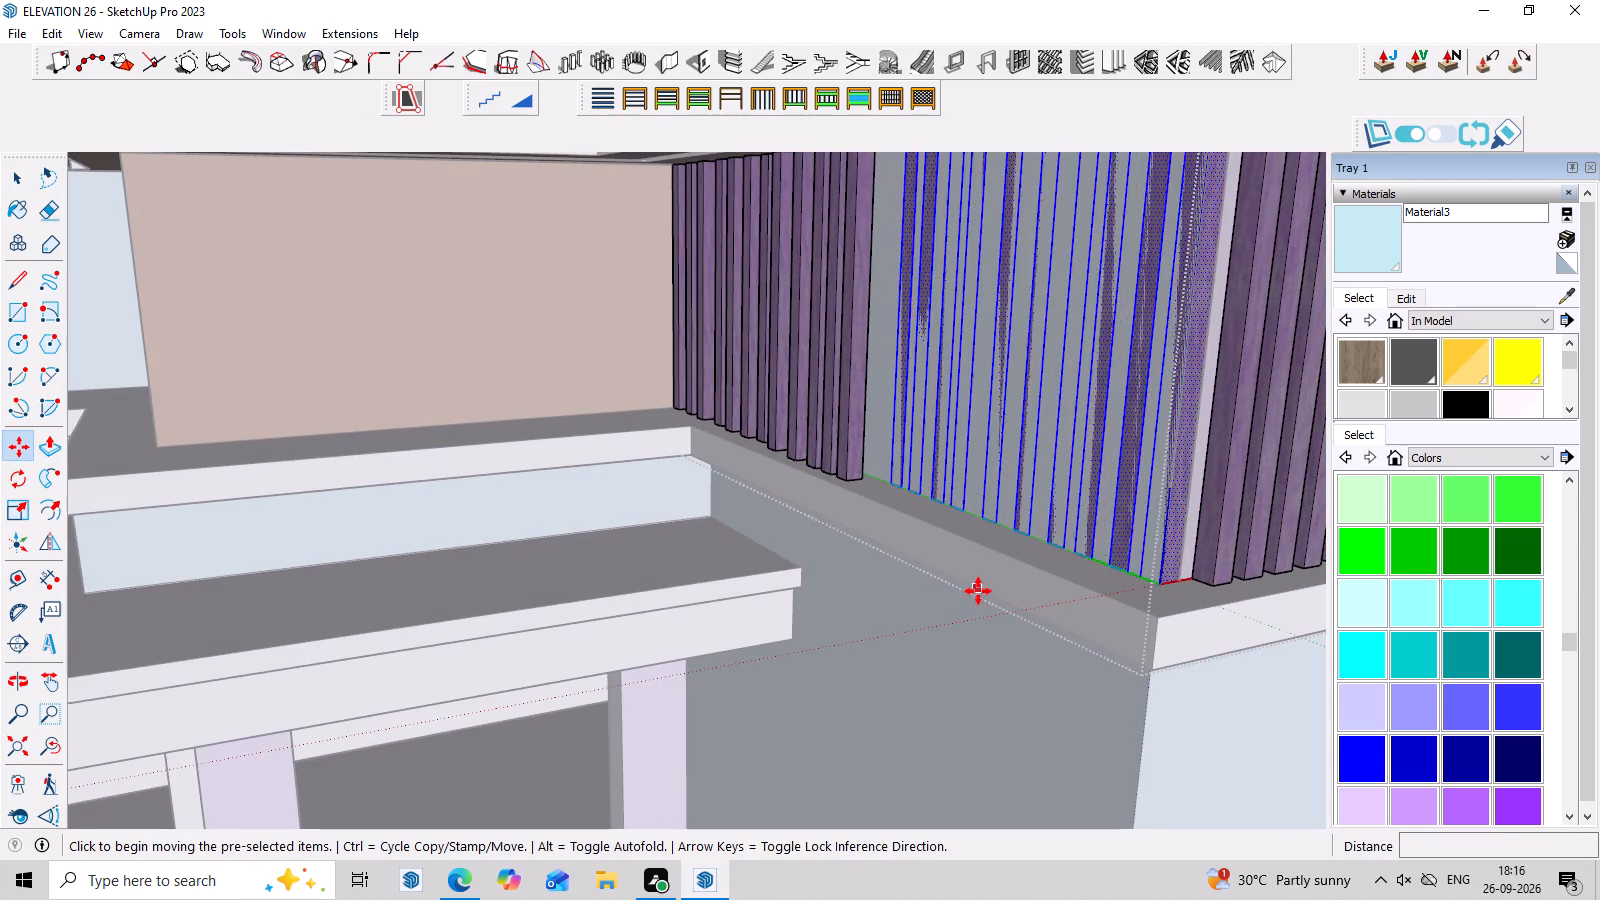
# Undo all the slat work on the parapet wall running to the inner corner, leaving only the front face's slats.
pyautogui.hotkey('ctrl', 'z')
pyautogui.hotkey('ctrl', 'z')
pyautogui.hotkey('ctrl', 'z')
pyautogui.hotkey('ctrl', 'z')
pyautogui.hotkey('ctrl', 'z')
pyautogui.hotkey('ctrl', 'z')
pyautogui.hotkey('ctrl', 'z')
pyautogui.hotkey('ctrl', 'z')
pyautogui.hotkey('ctrl', 'z')
pyautogui.hotkey('ctrl', 'z')
pyautogui.hotkey('ctrl', 'z')
pyautogui.hotkey('ctrl', 'z')
pyautogui.hotkey('ctrl', 'z')
pyautogui.hotkey('ctrl', 'z')
pyautogui.hotkey('ctrl', 'z')
pyautogui.hotkey('ctrl', 'z')
pyautogui.hotkey('ctrl', 'z')
pyautogui.hotkey('ctrl', 'z')
pyautogui.hotkey('ctrl', 'z')
pyautogui.hotkey('ctrl', 'z')
pyautogui.hotkey('ctrl', 'z')
pyautogui.hotkey('ctrl', 'z')
pyautogui.hotkey('ctrl', 'z')
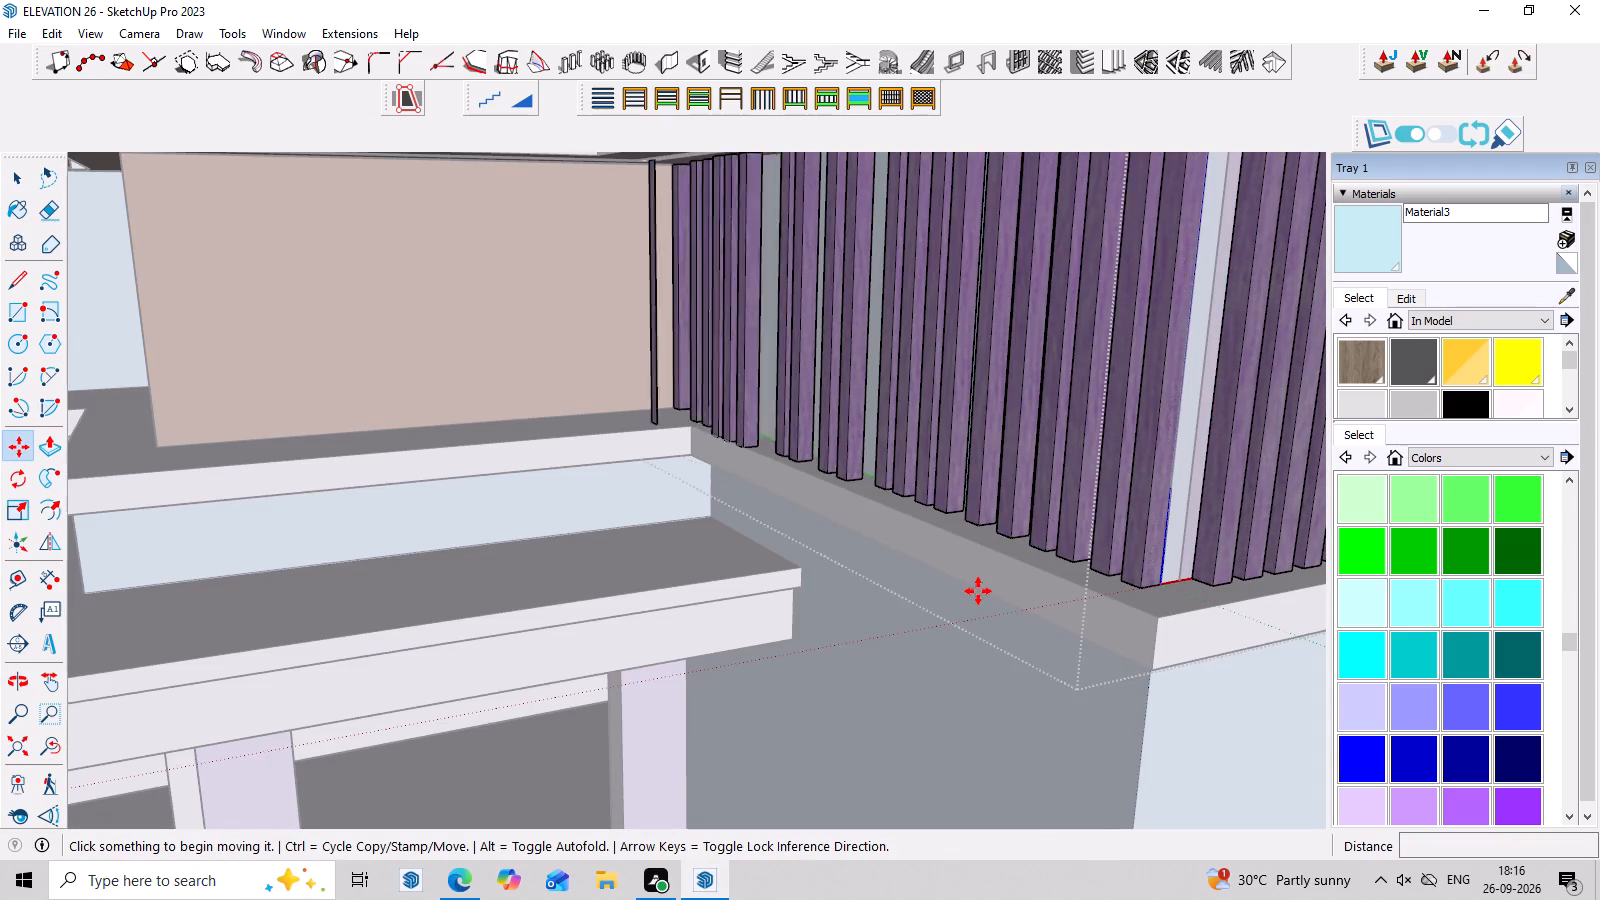
pyautogui.hotkey('ctrl', 'z')
pyautogui.hotkey('ctrl', 'z')
pyautogui.hotkey('ctrl', 'z')
pyautogui.hotkey('ctrl', 'z')
pyautogui.hotkey('ctrl', 'z')
pyautogui.hotkey('ctrl', 'z')
pyautogui.hotkey('ctrl', 'z')
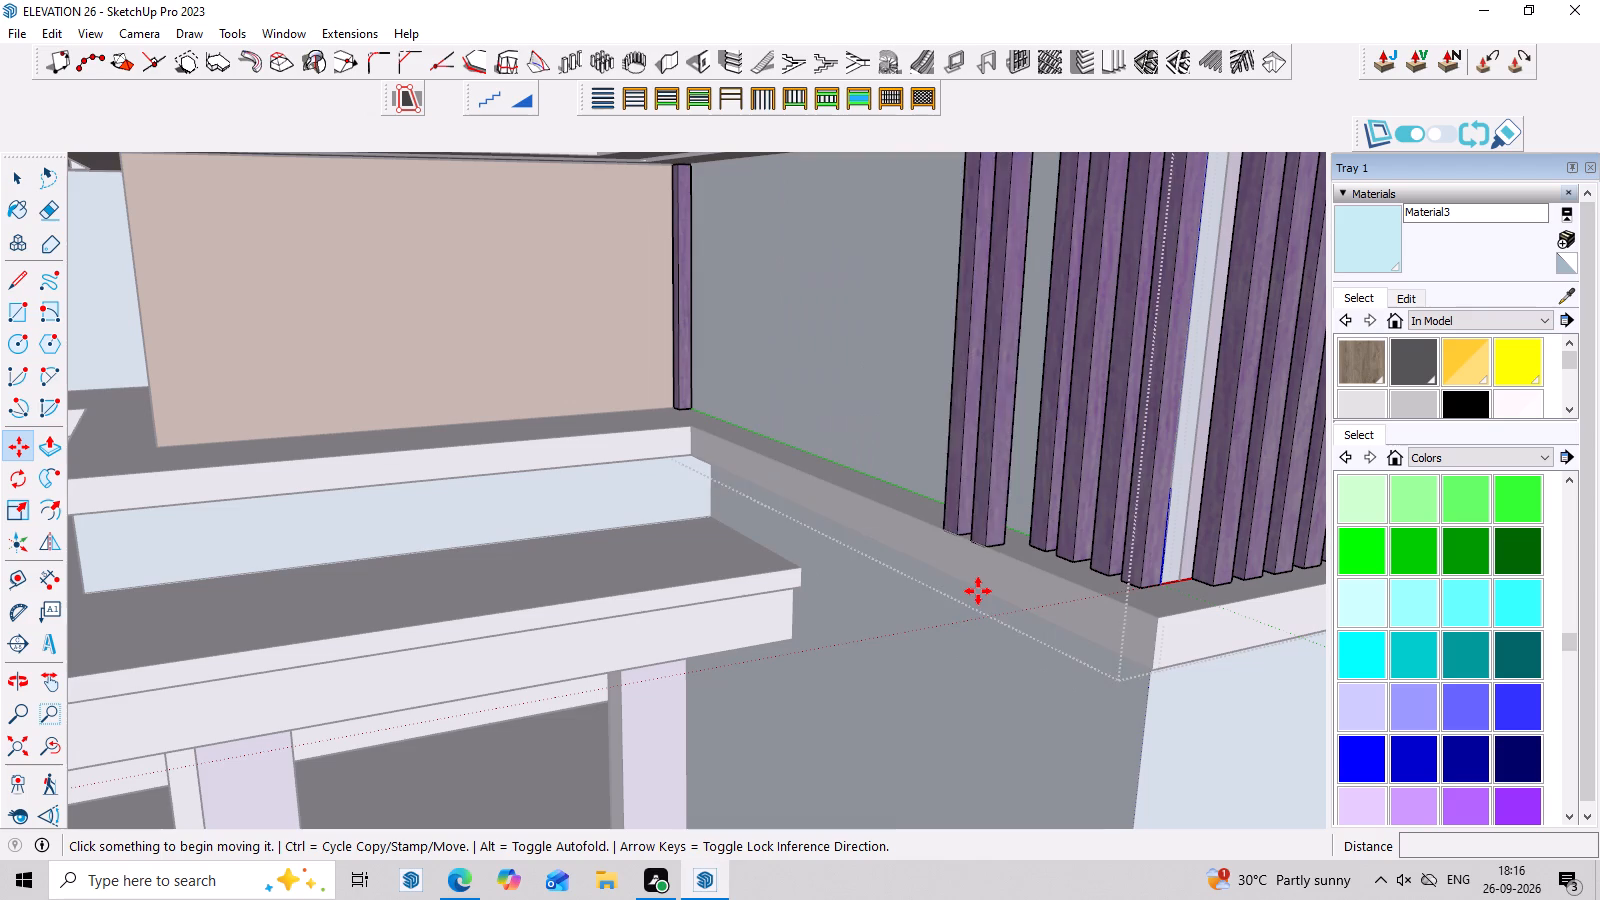
pyautogui.hotkey('ctrl', 'z')
pyautogui.hotkey('ctrl', 'z')
pyautogui.hotkey('ctrl', 'z')
pyautogui.hotkey('ctrl', 'z')
pyautogui.hotkey('ctrl', 'z')
pyautogui.hotkey('ctrl', 'z')
pyautogui.hotkey('ctrl', 'z')
pyautogui.hotkey('ctrl', 'z')
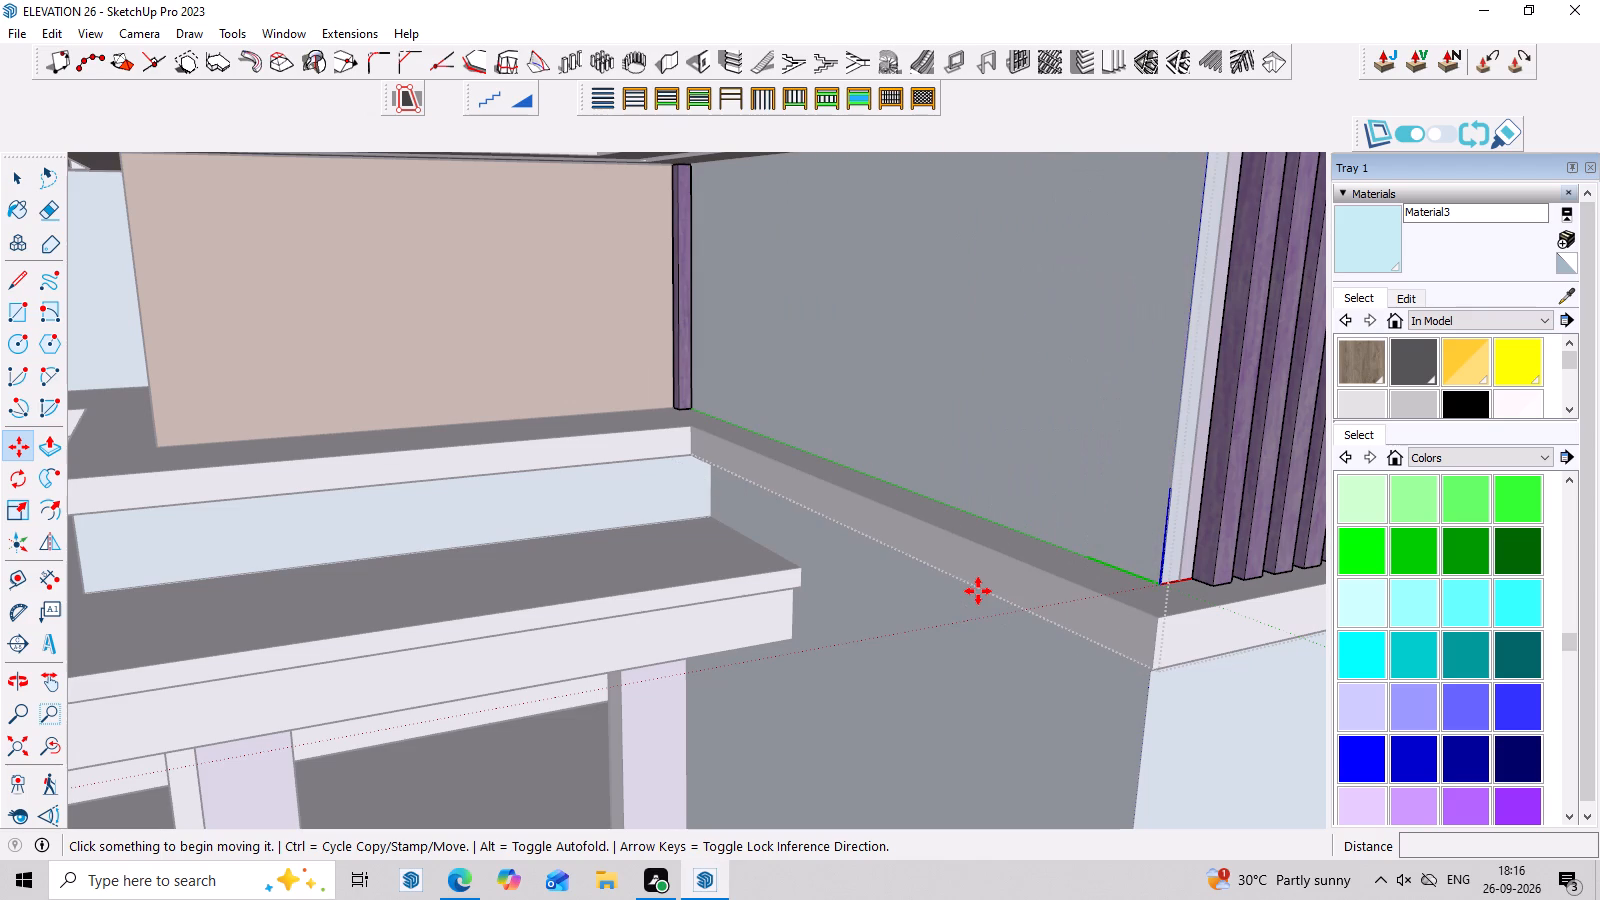
pyautogui.hotkey('ctrl', 'z')
pyautogui.hotkey('ctrl', 'z')
pyautogui.hotkey('ctrl', 'z')
pyautogui.hotkey('ctrl', 'z')
pyautogui.hotkey('ctrl', 'z')
pyautogui.hotkey('ctrl', 'z')
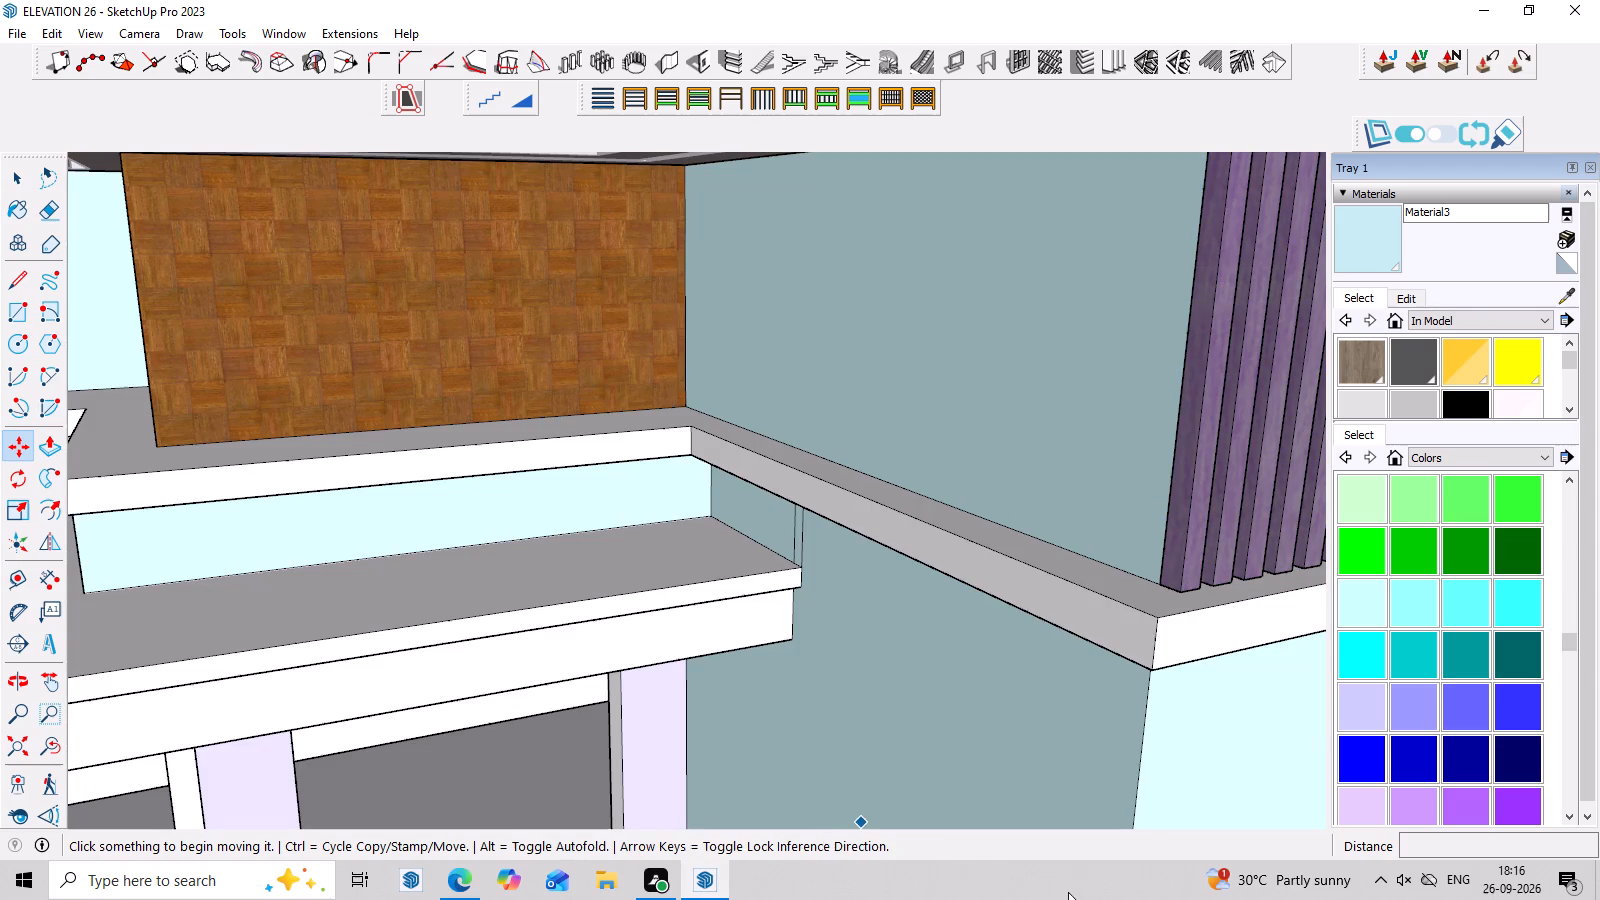
# Close the house group that is open for editing.
pyautogui.scroll(-18, 1068, 892)
pyautogui.moveTo(1102, 692); pyautogui.dragTo(986, 666, button='middle')
pyautogui.scroll(-3, 1028, 448)
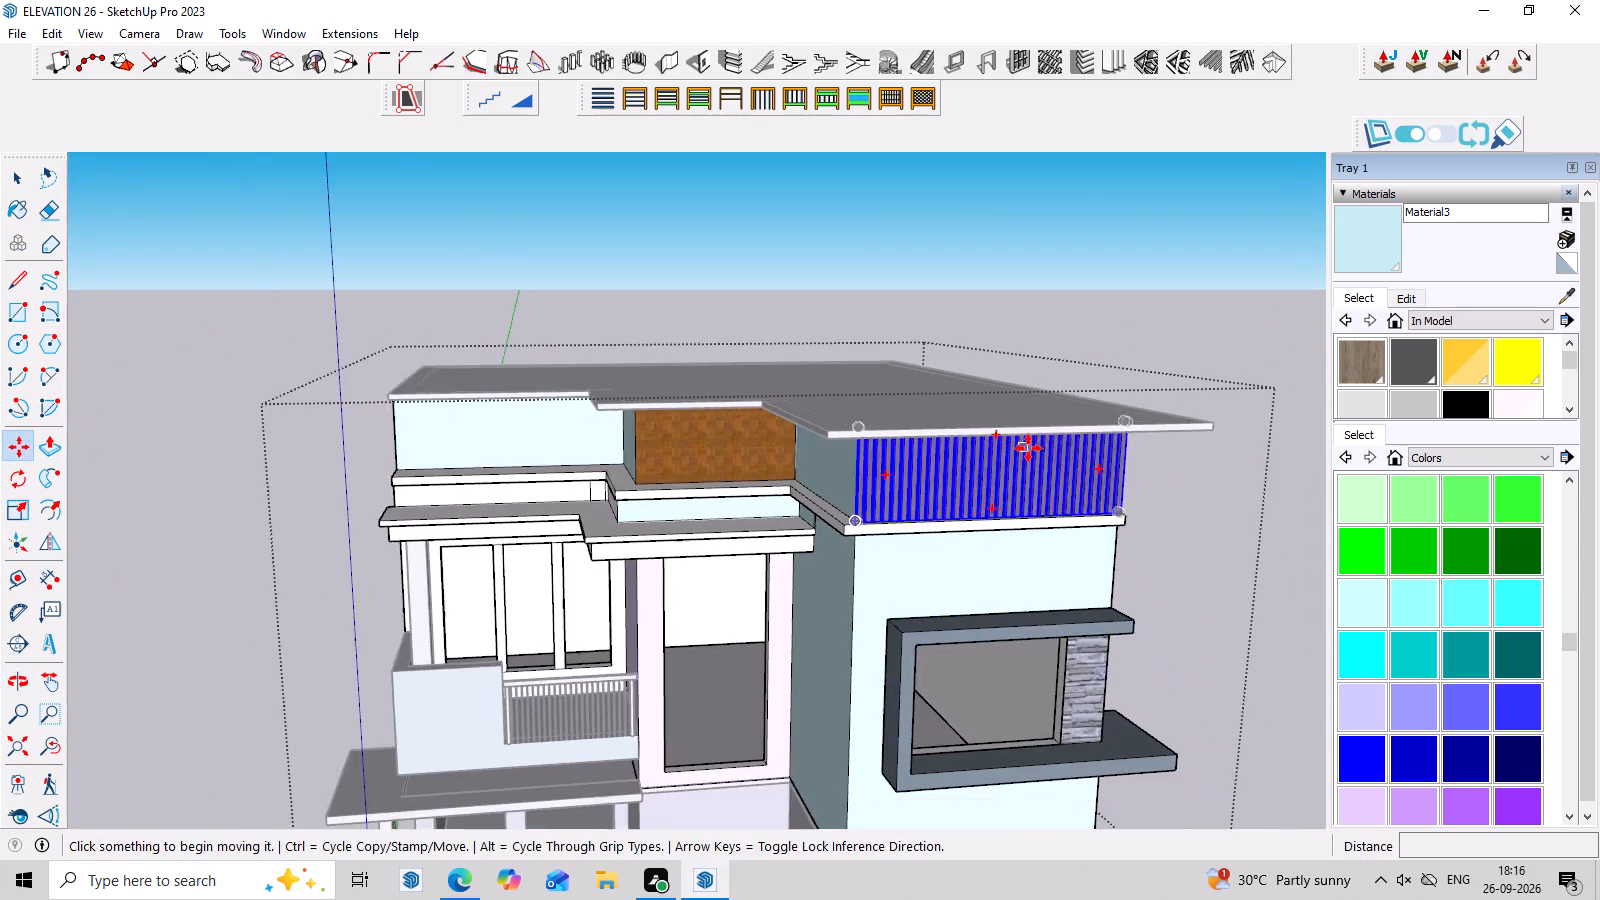
pyautogui.scroll(-3, 1028, 448)
pyautogui.moveTo(1229, 487); pyautogui.dragTo(1150, 420, button='middle')
pyautogui.scroll(4, 1199, 403)
pyautogui.scroll(-7, 1216, 330)
pyautogui.scroll(4, 1230, 434)
pyautogui.moveTo(1230, 434); pyautogui.dragTo(1234, 434, button='middle')
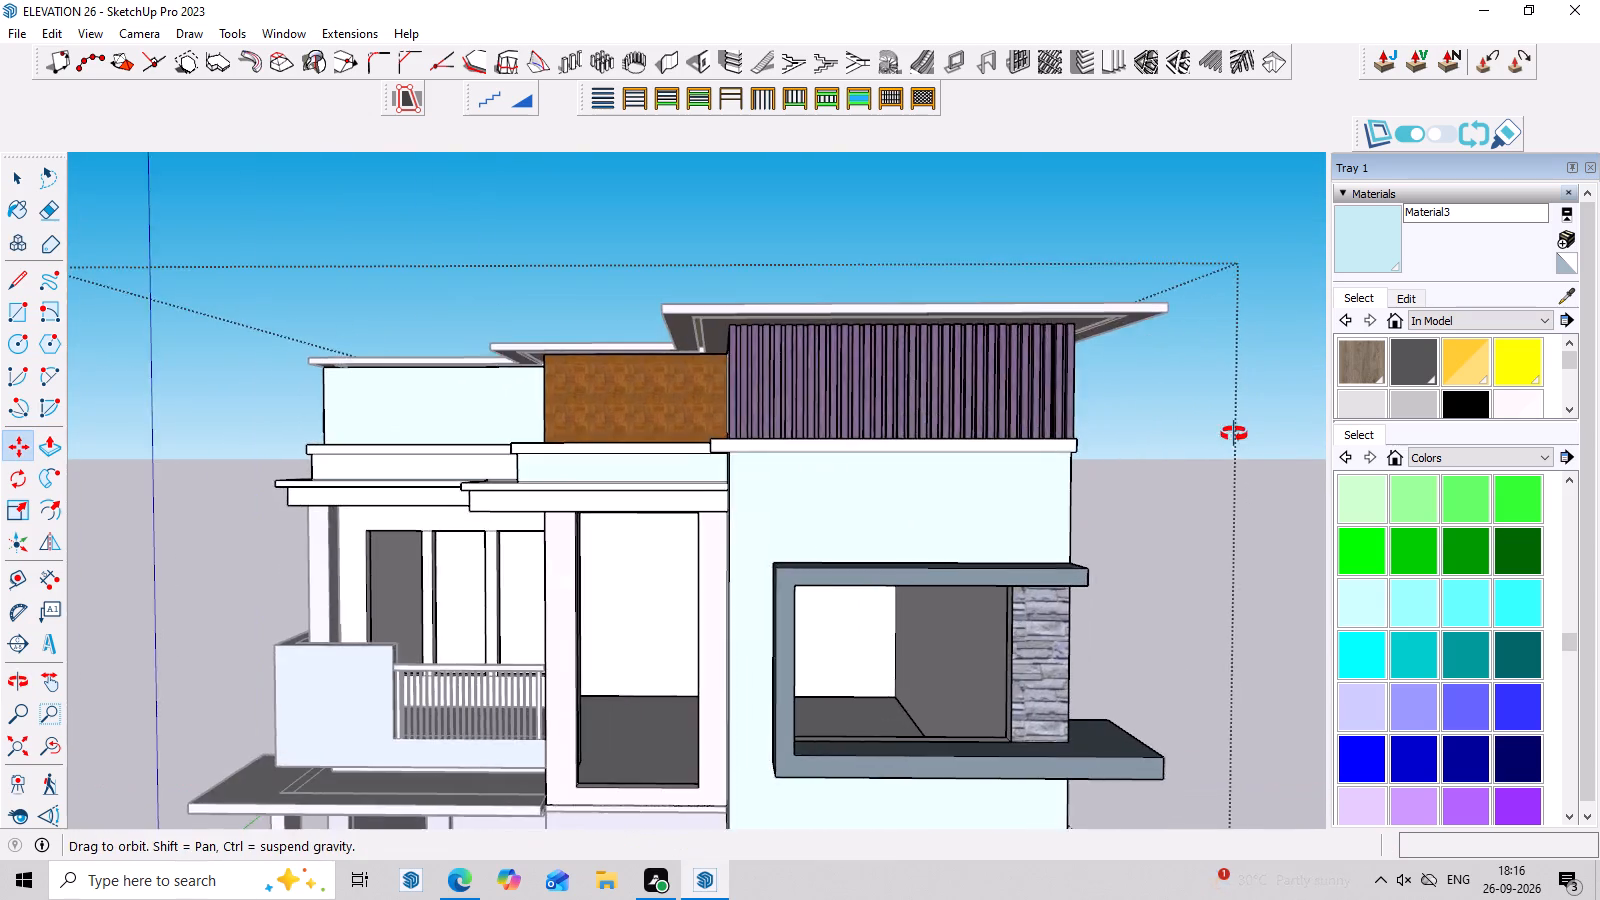
pyautogui.moveTo(1234, 434); pyautogui.dragTo(1217, 503, button='middle')
pyautogui.scroll(-2, 1164, 653)
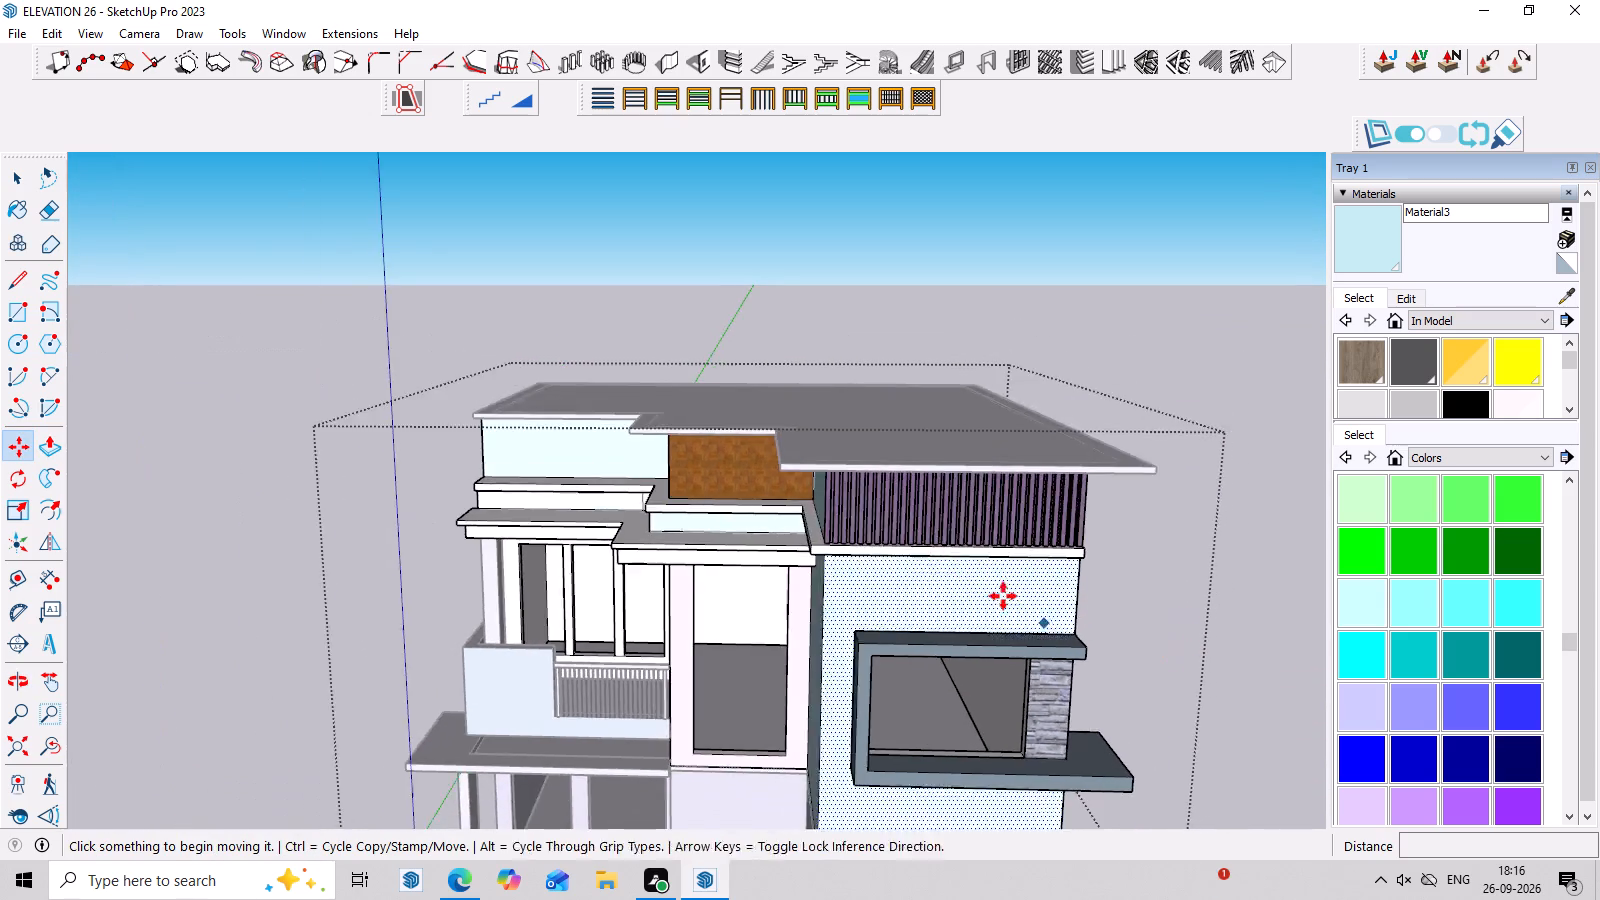
pyautogui.scroll(-5, 1003, 596)
pyautogui.moveTo(1098, 591); pyautogui.dragTo(1133, 370, button='middle')
pyautogui.scroll(1, 1155, 509)
pyautogui.scroll(-6, 1155, 511)
pyautogui.moveTo(1157, 544); pyautogui.dragTo(1118, 614, button='middle')
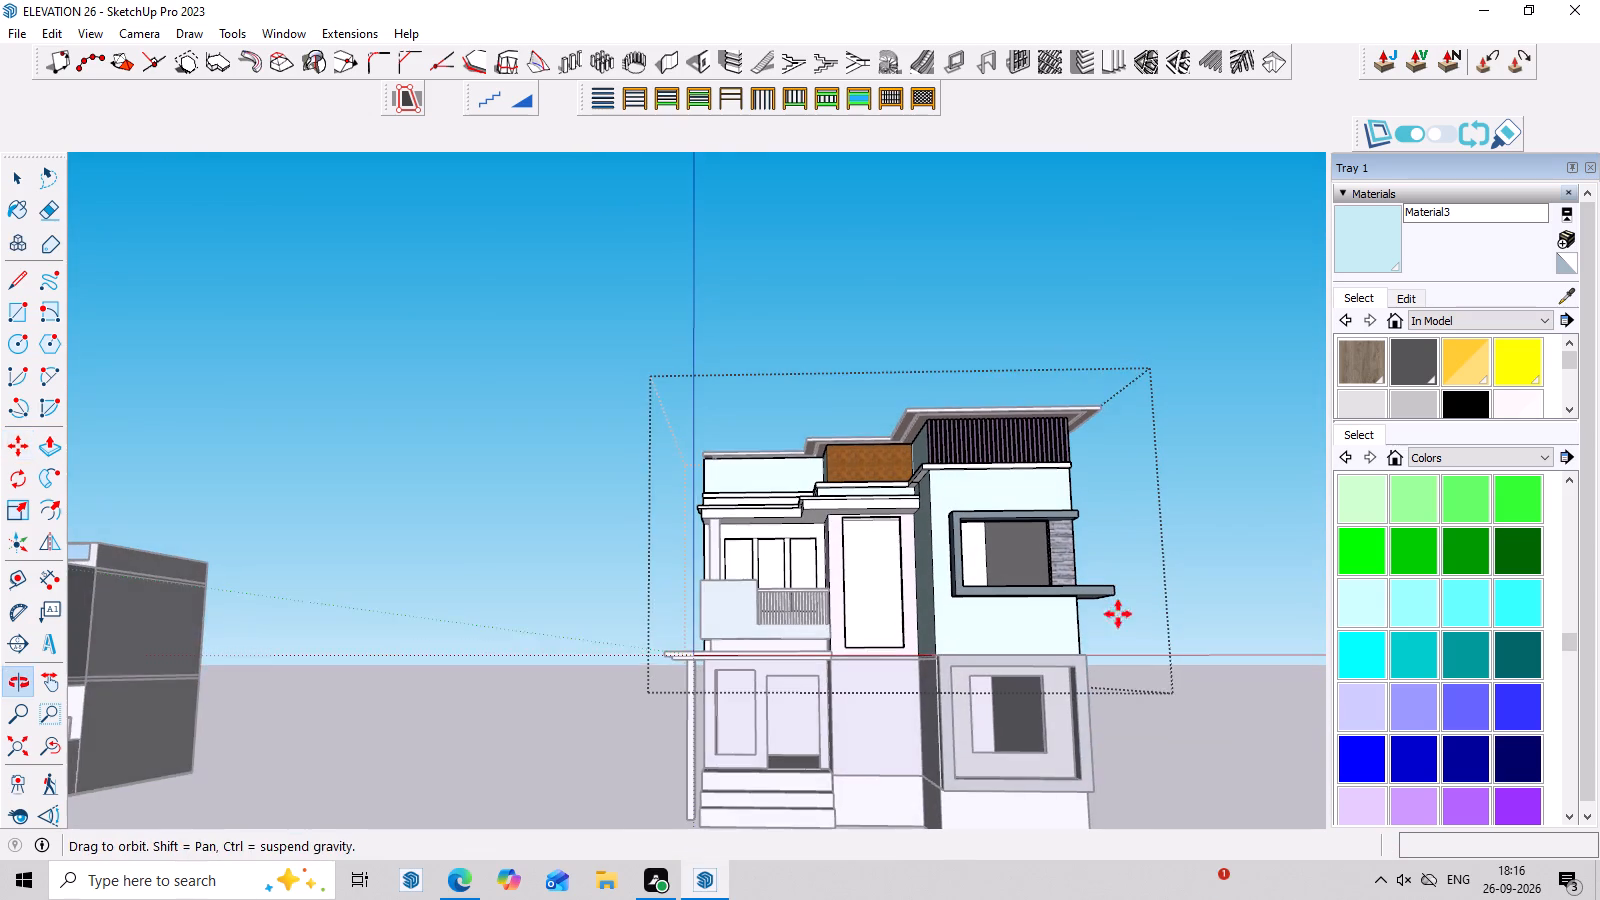
pyautogui.press('space')
pyautogui.doubleClick(1266, 483)
# Examine the whole house front from above and below, including the slatted parapet, window frames and door openings.
pyautogui.scroll(-4, 1199, 483)
pyautogui.moveTo(1192, 483); pyautogui.dragTo(1175, 547, button='middle')
pyautogui.scroll(5, 1168, 559)
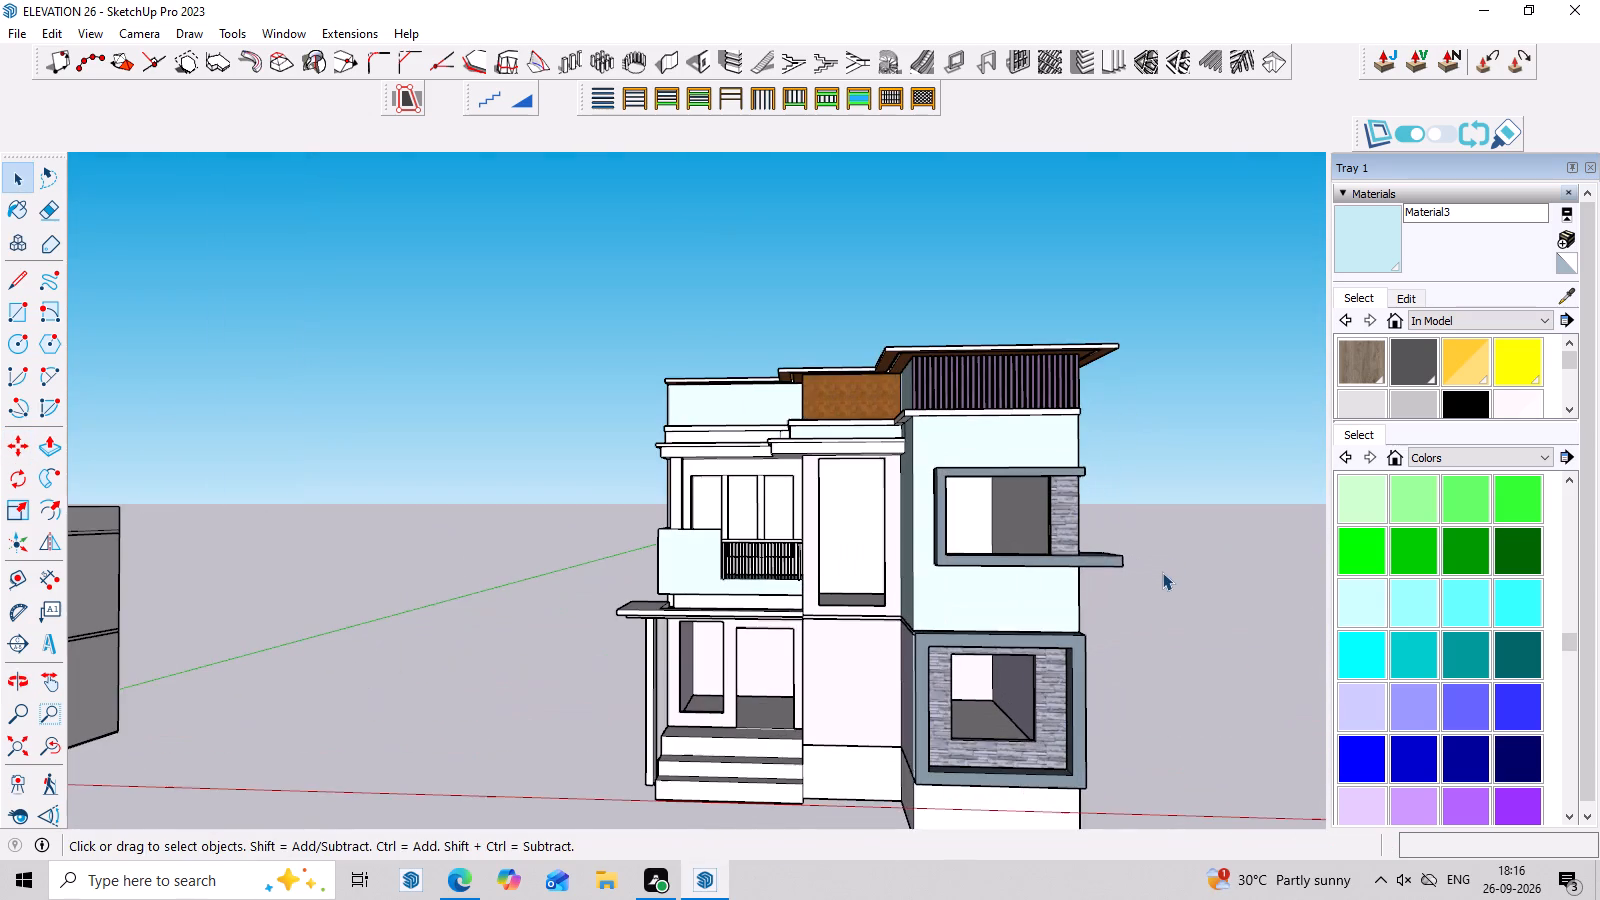
pyautogui.moveTo(1162, 572); pyautogui.dragTo(1159, 611, button='middle')
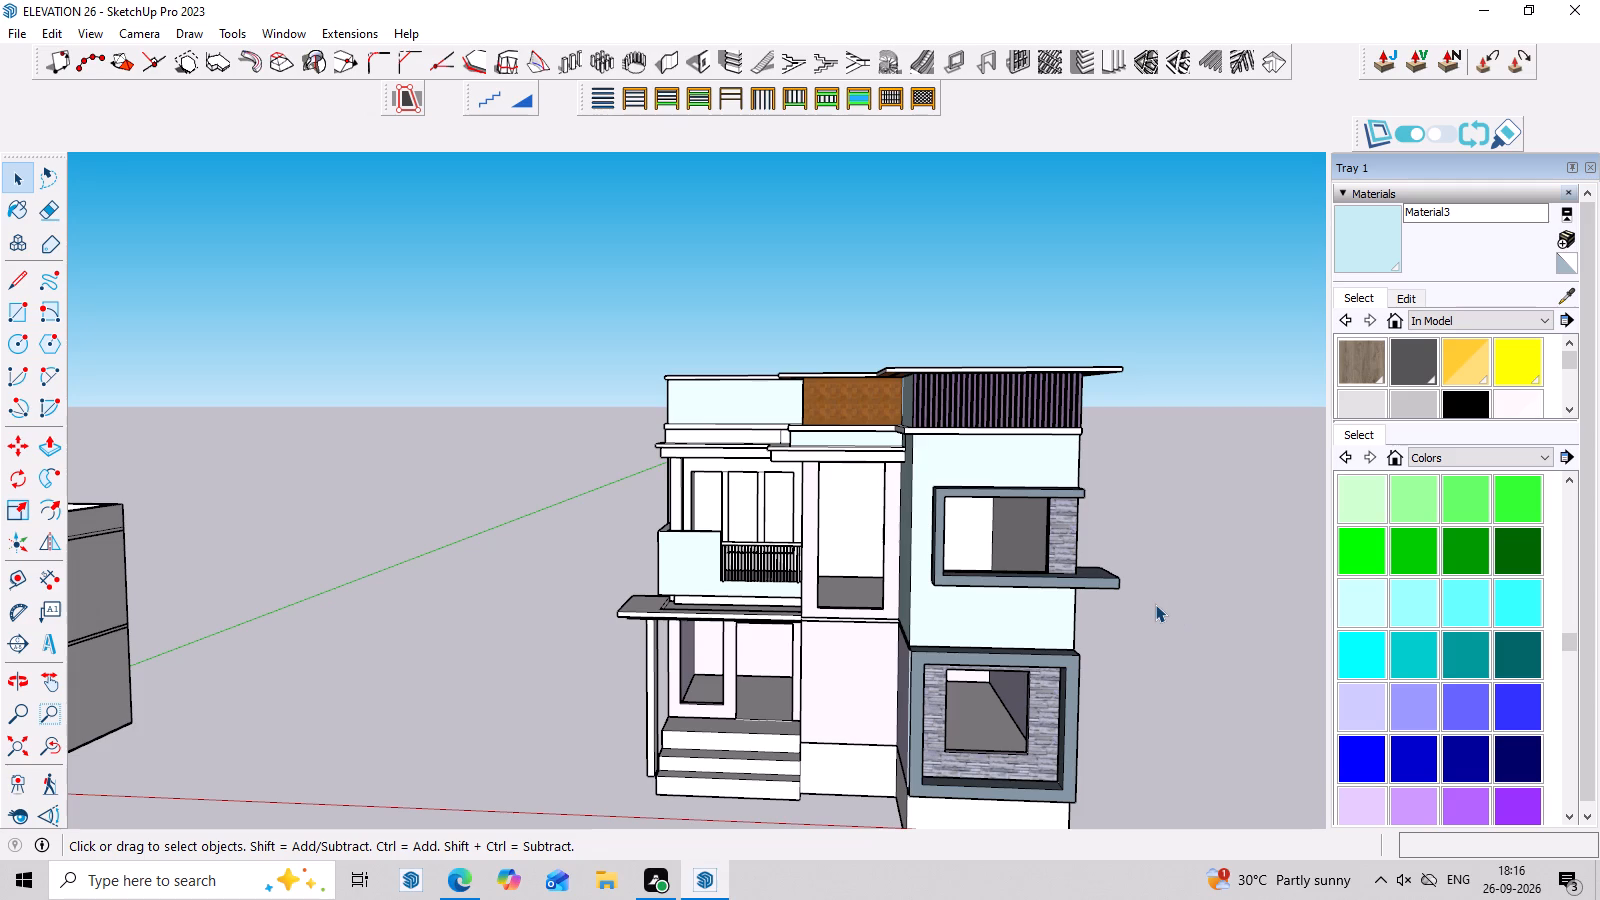
pyautogui.scroll(1, 1155, 604)
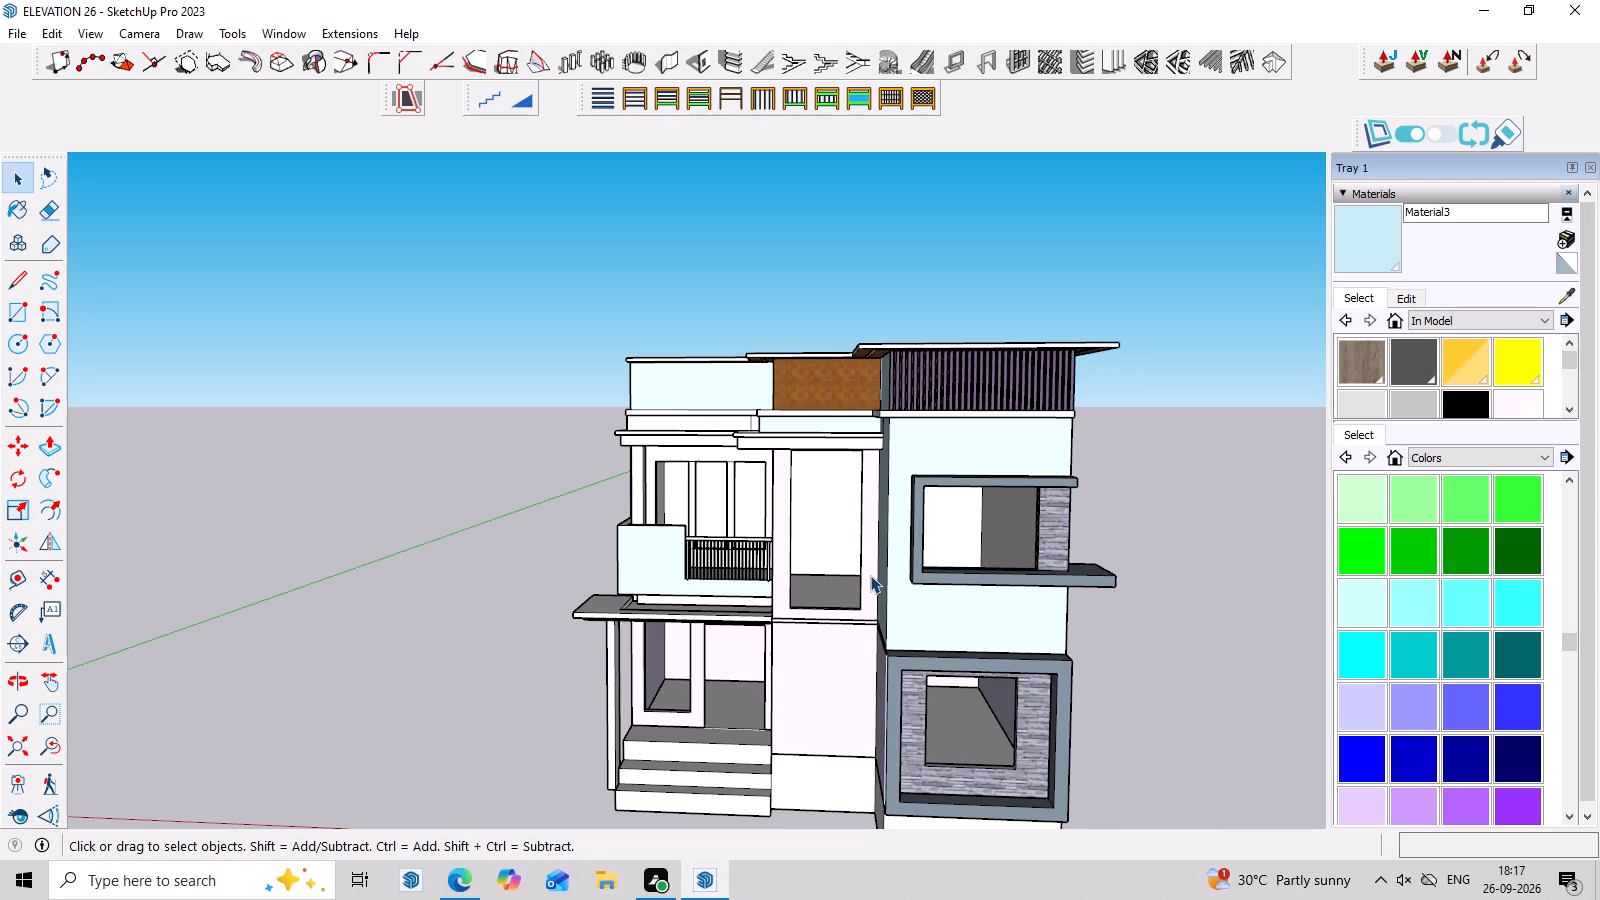
pyautogui.scroll(-2, 864, 531)
pyautogui.moveTo(924, 586); pyautogui.dragTo(936, 662, button='middle')
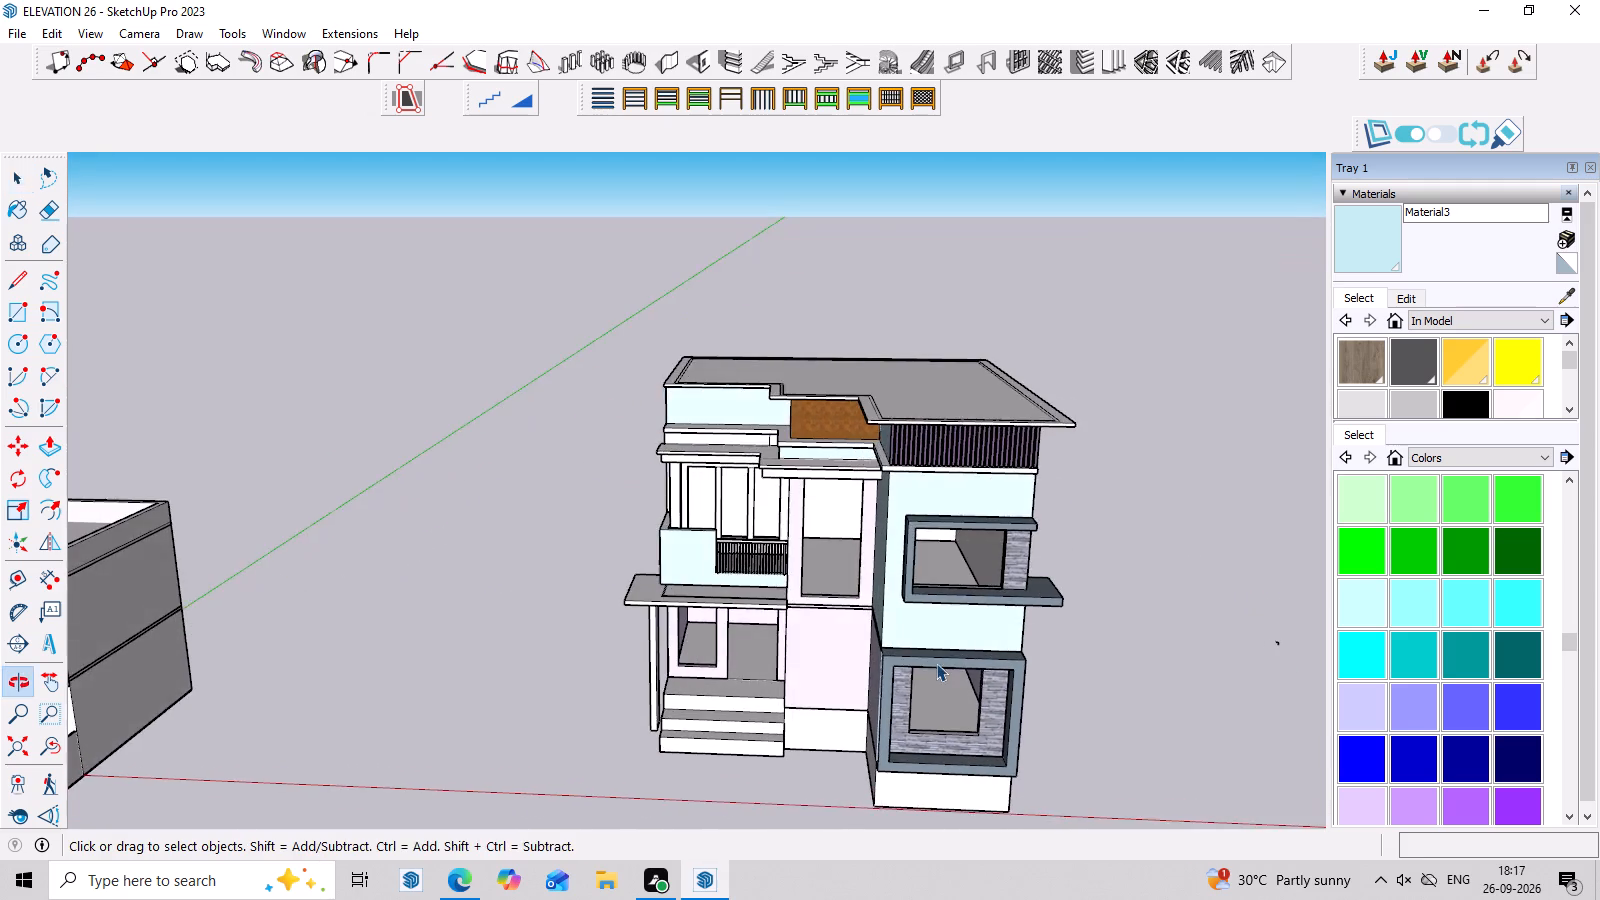
pyautogui.scroll(3, 975, 664)
pyautogui.moveTo(981, 639); pyautogui.dragTo(927, 509, button='middle')
pyautogui.middleClick(927, 509)
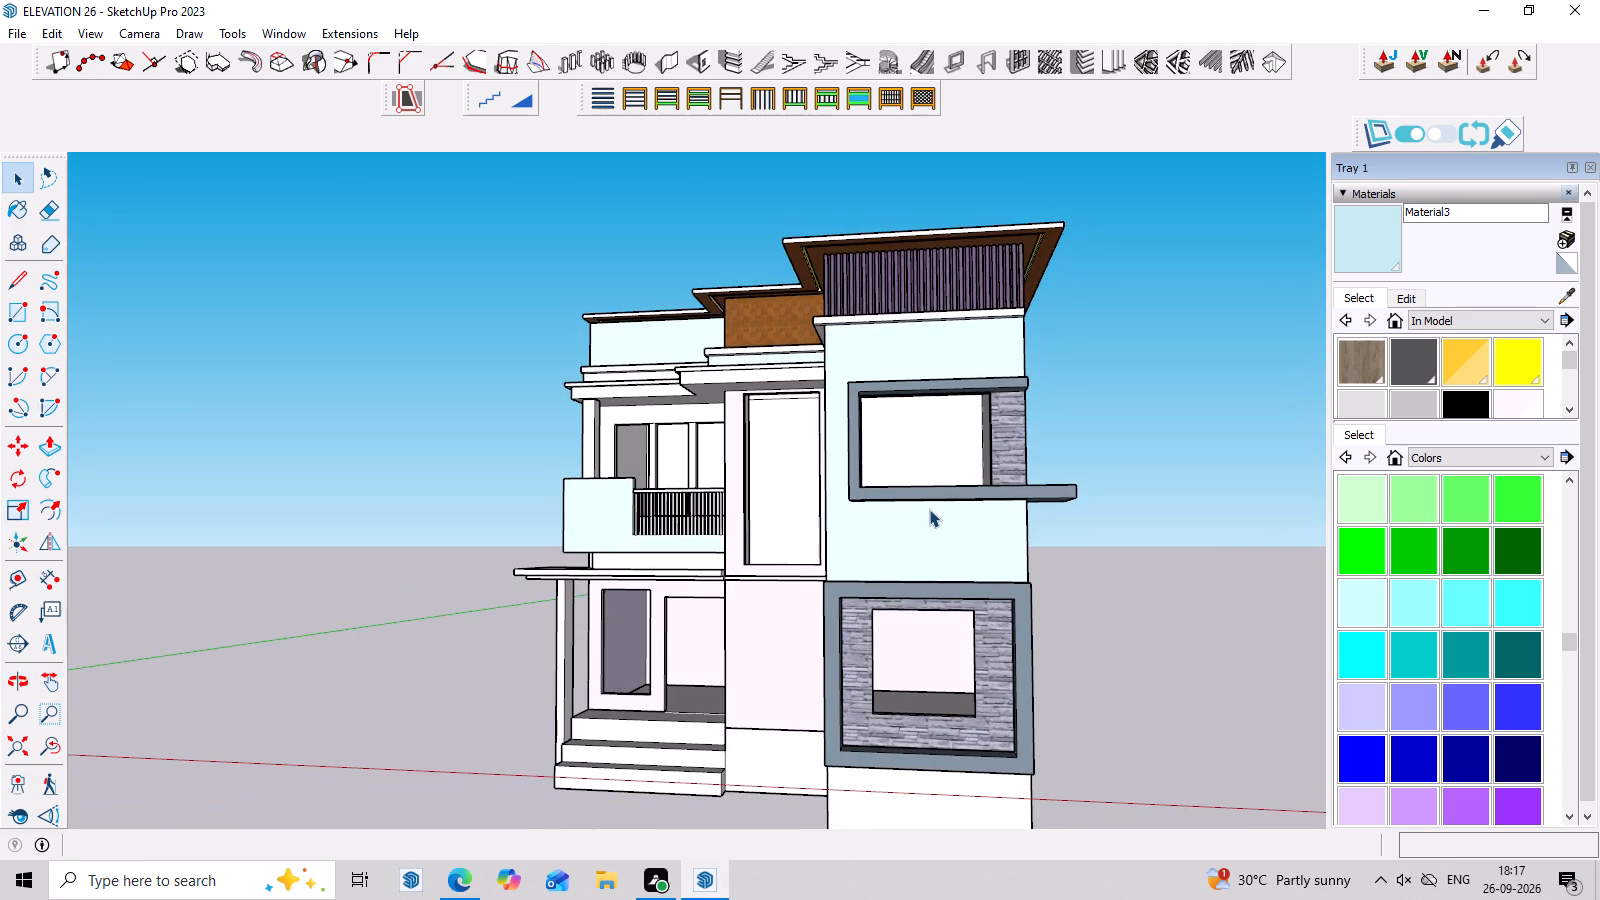
pyautogui.moveTo(940, 511); pyautogui.dragTo(977, 511, button='middle')
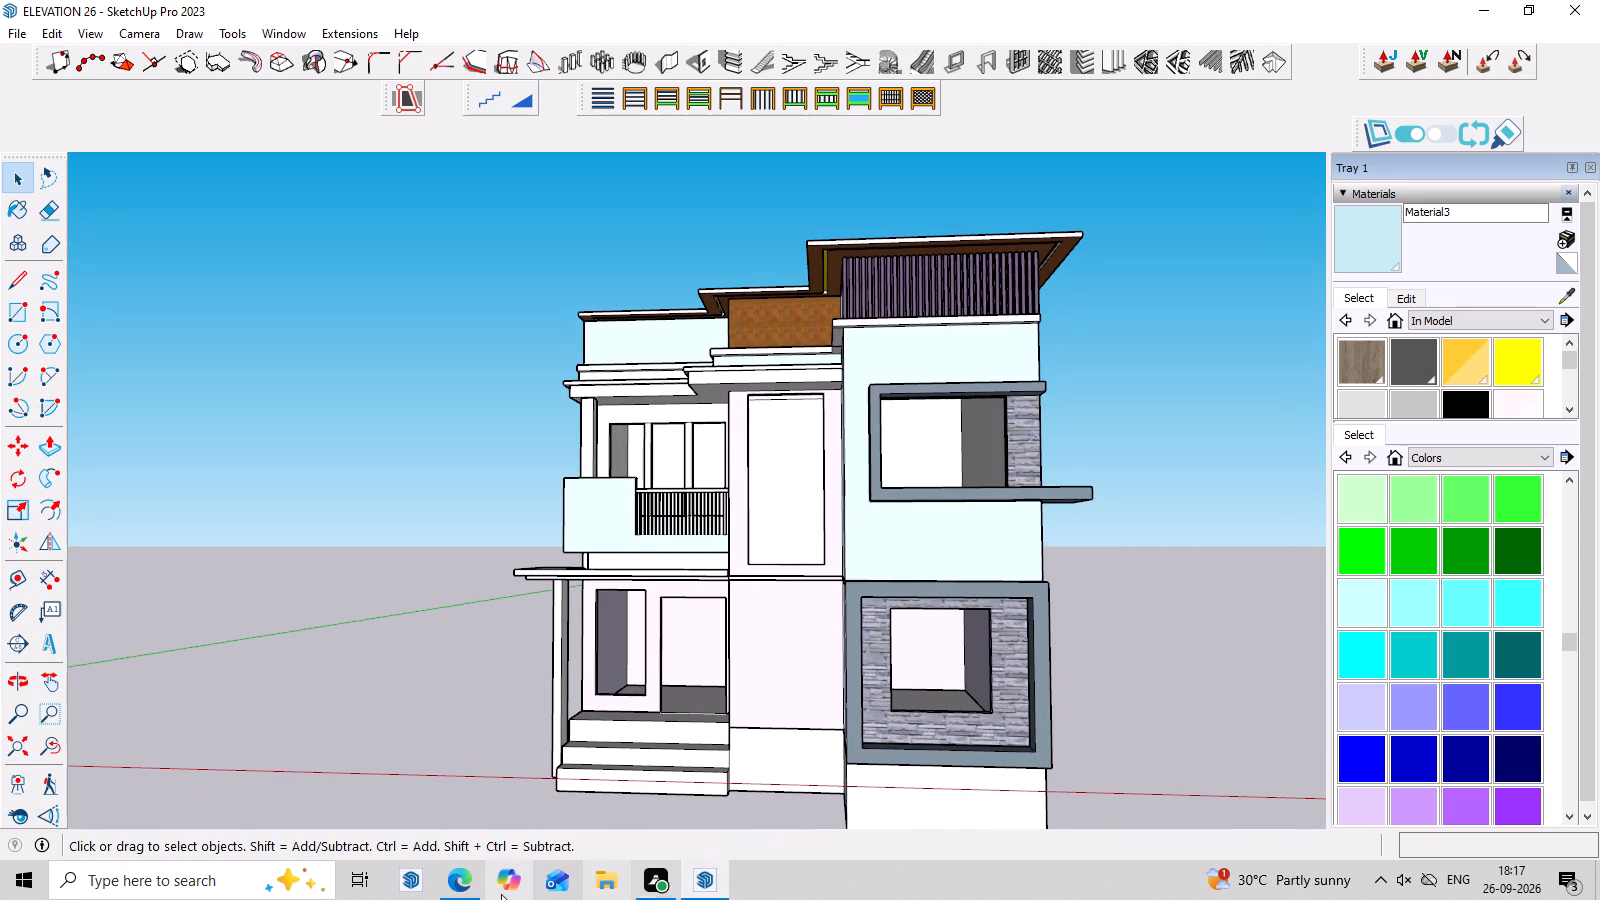
# Switch to 3D Warehouse in Microsoft Edge and search for DOUBLE DOOR.
pyautogui.click(464, 895)
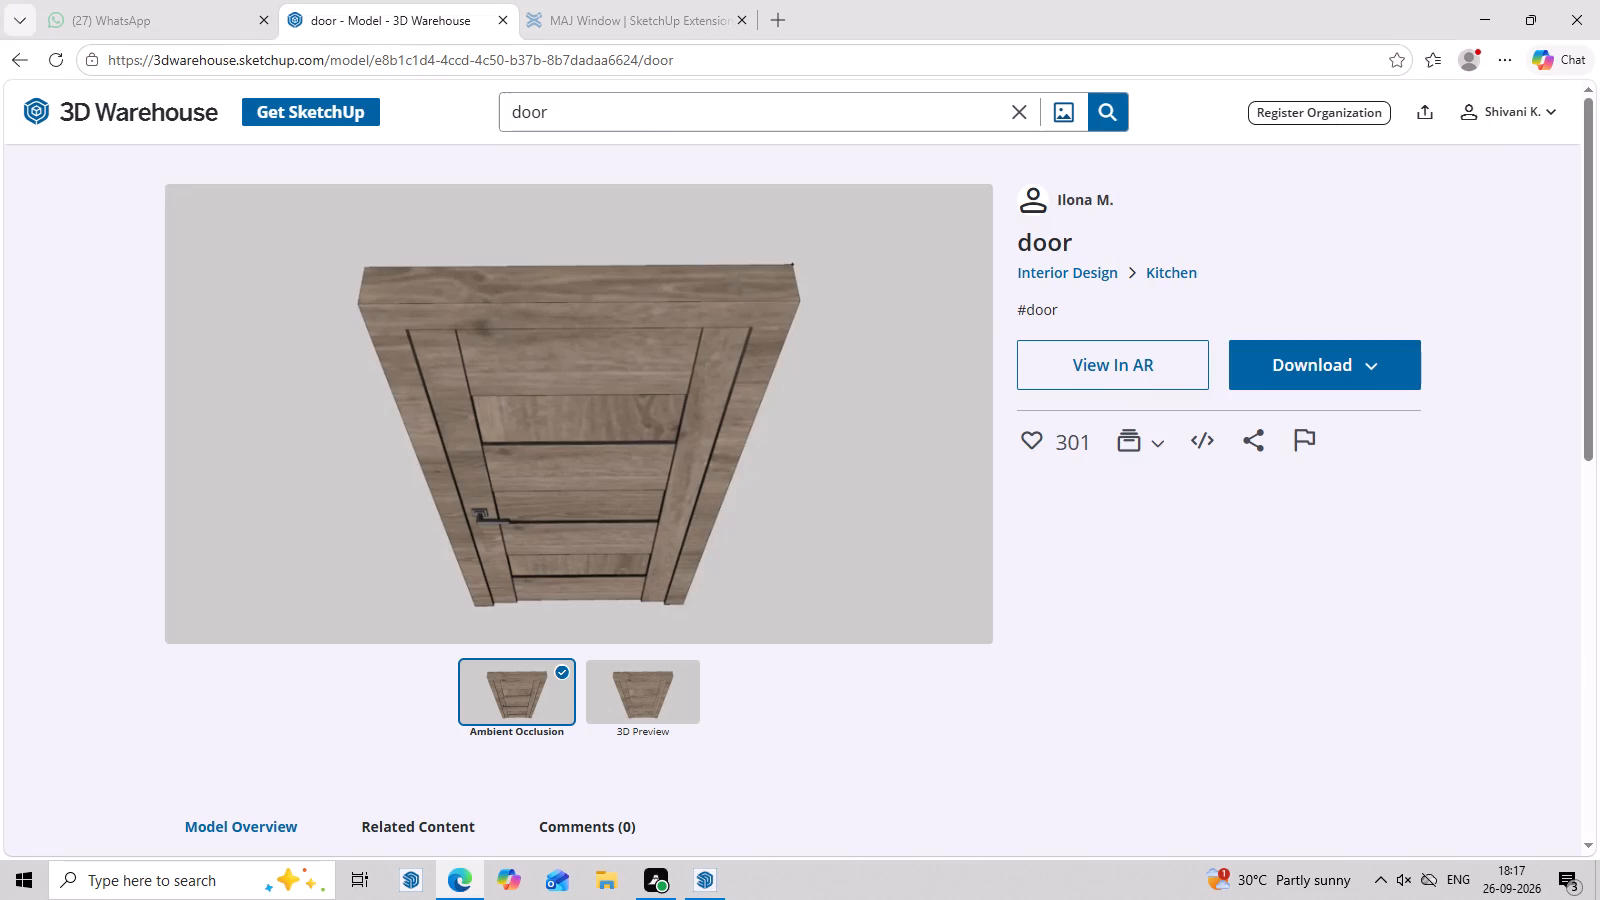
pyautogui.click(654, 118)
pyautogui.press('BackSpace')
pyautogui.press('BackSpace')
pyautogui.press('BackSpace')
pyautogui.press('BackSpace')
pyautogui.press('BackSpace')
pyautogui.press('BackSpace')
pyautogui.press('BackSpace')
pyautogui.press('BackSpace')
pyautogui.press('BackSpace')
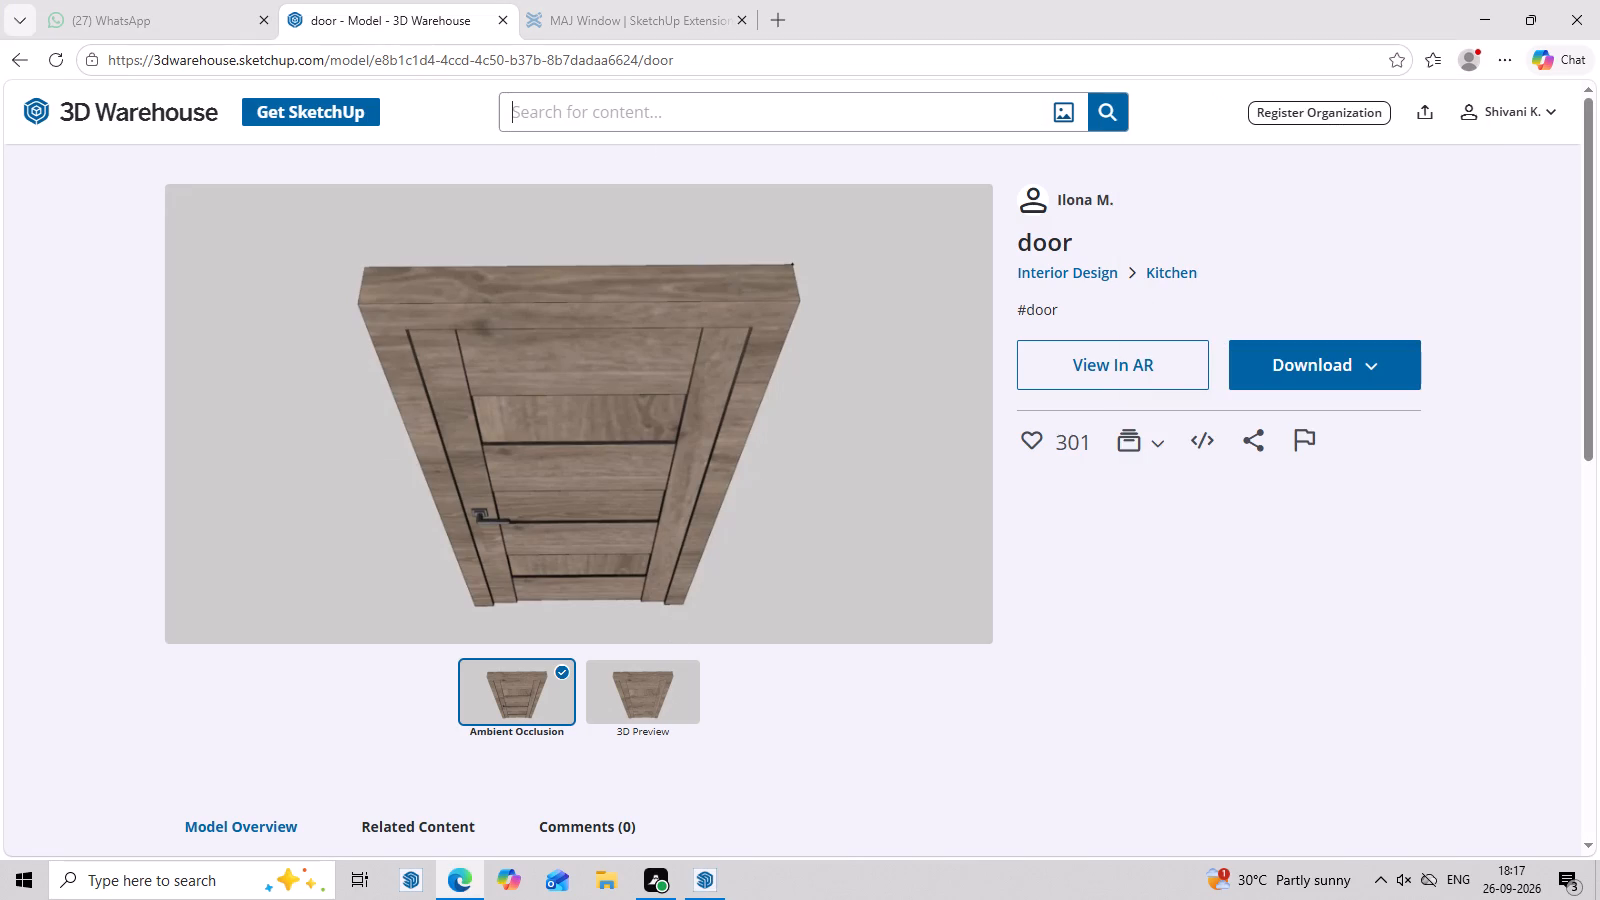
pyautogui.write('DOUBLE DOOR')
pyautogui.press('Return')
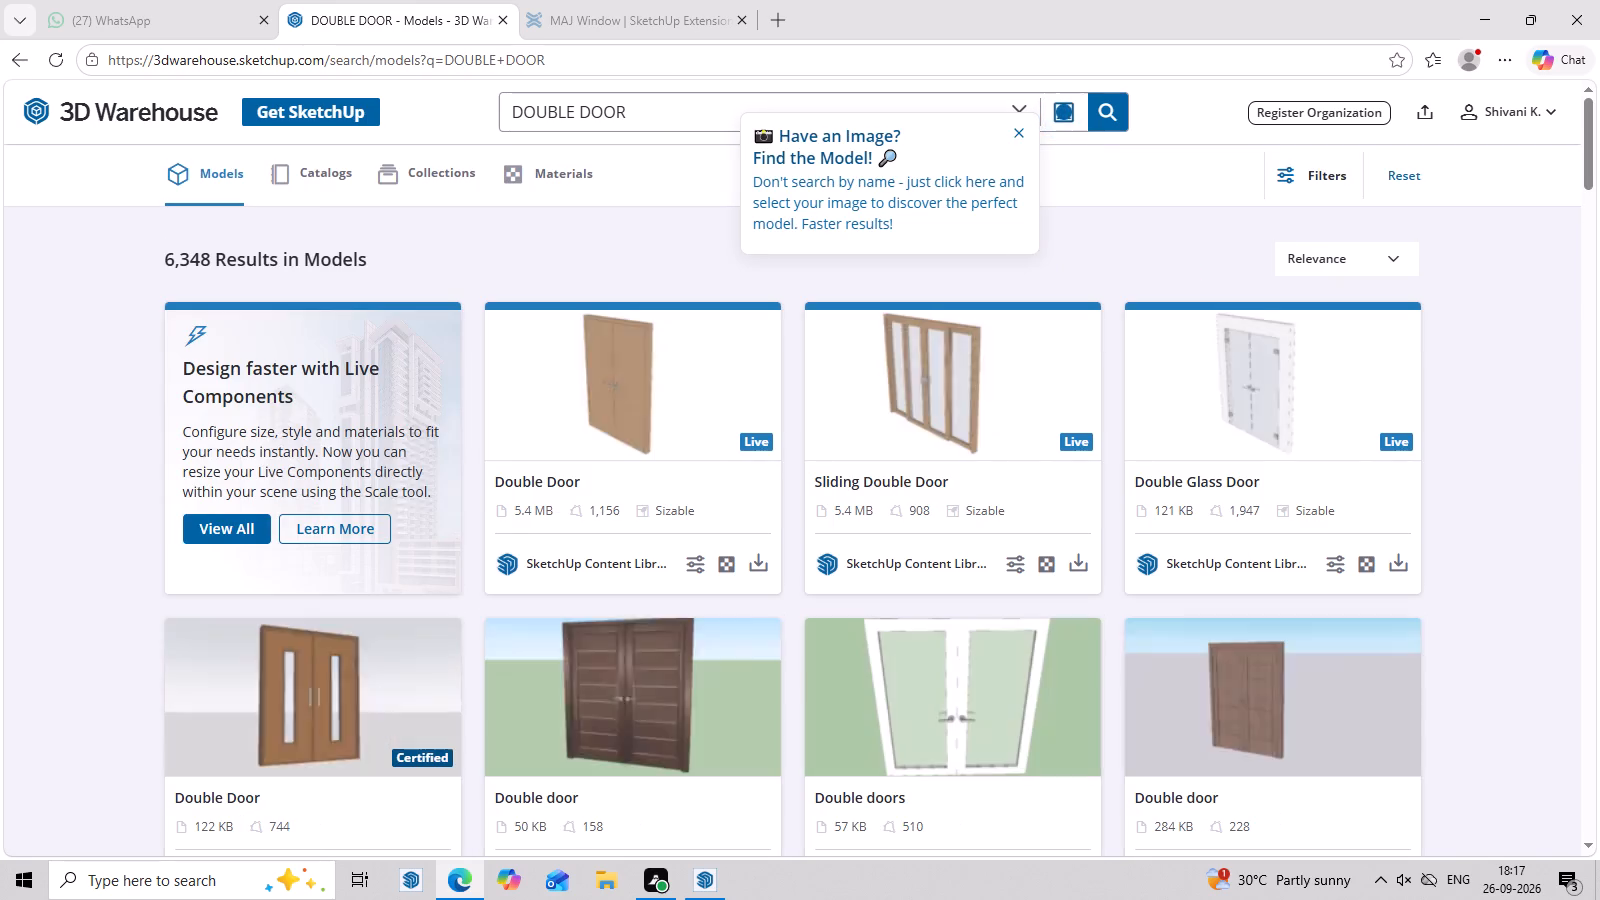
# Download the 220 KB brown wooden "double door" model with rectangular grooved panels as a SketchUp file.
pyautogui.scroll(-3, 696, 408)
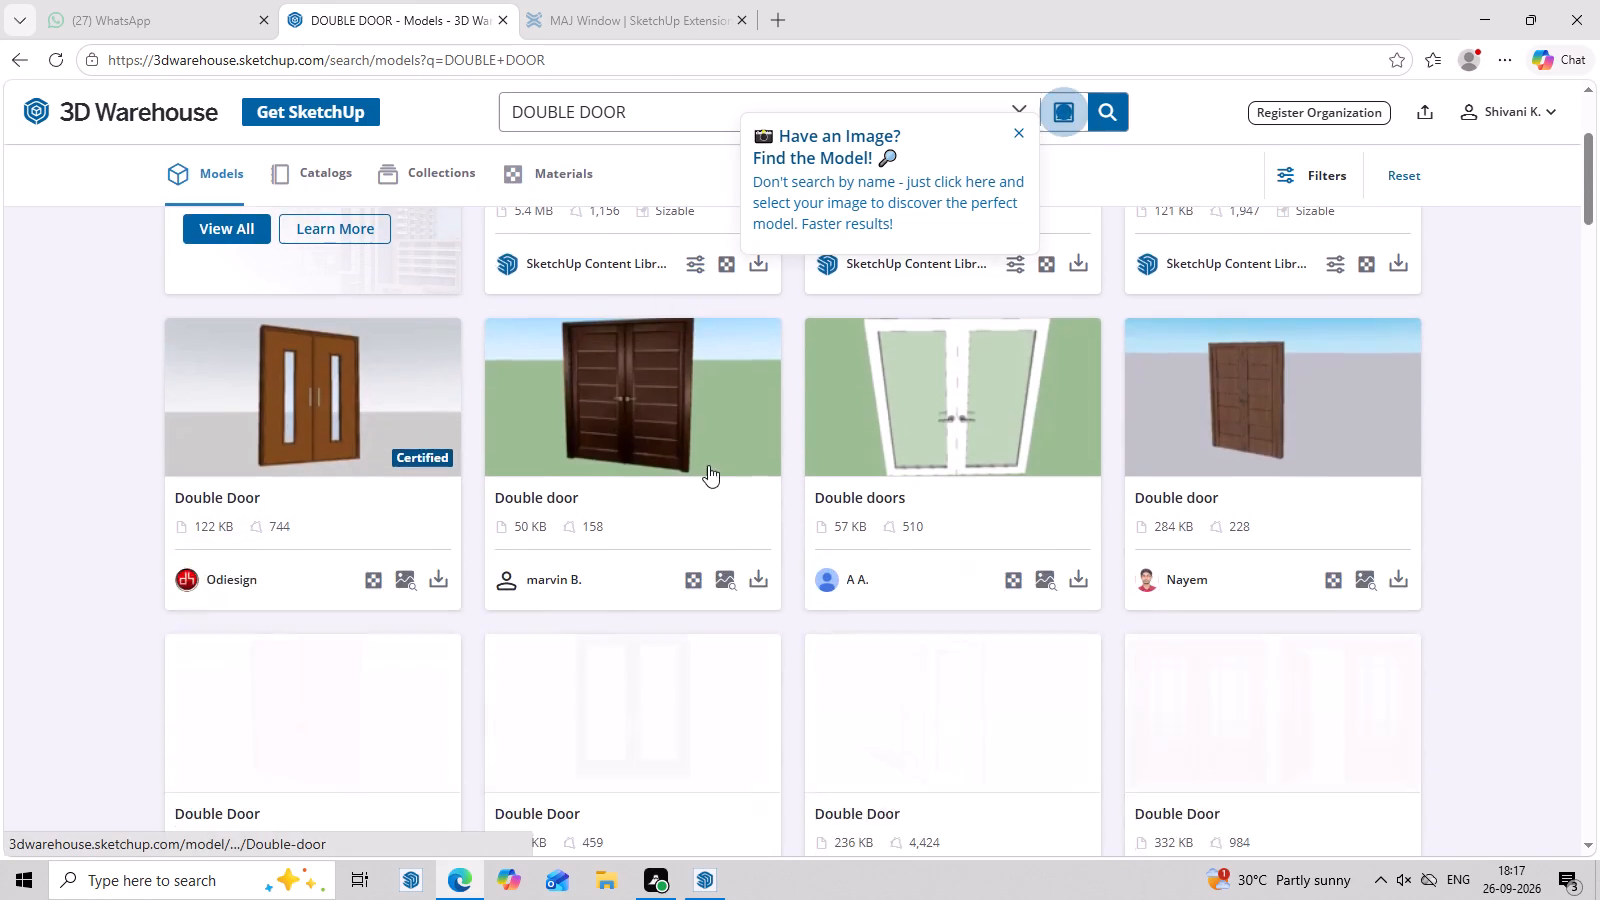
pyautogui.scroll(-5, 708, 465)
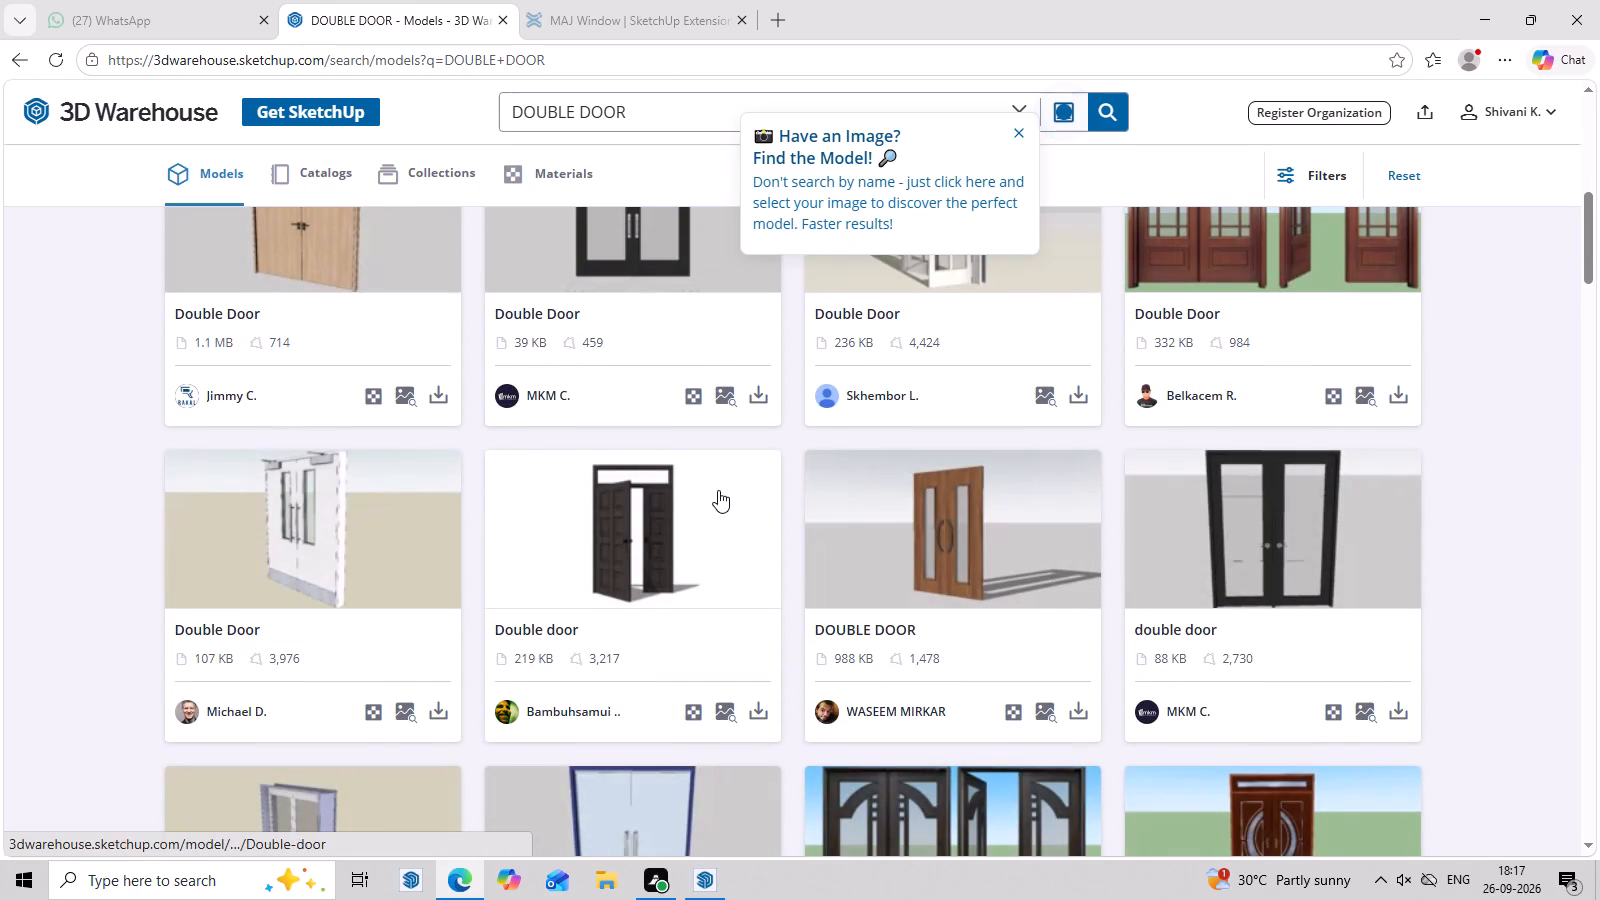
pyautogui.scroll(-8, 718, 490)
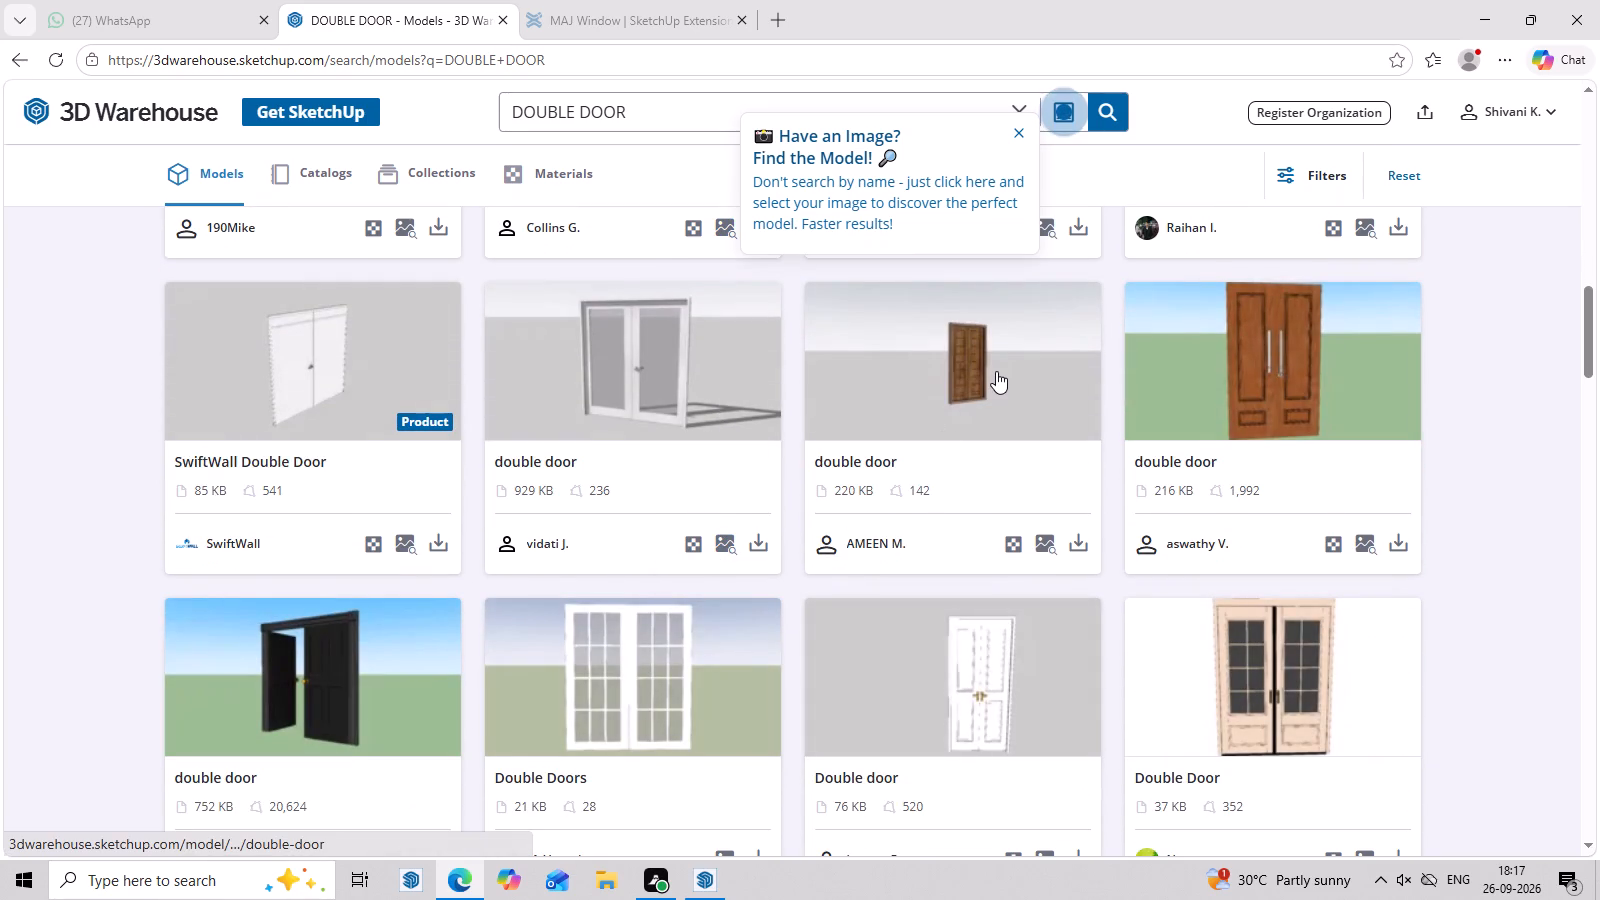
pyautogui.click(996, 371)
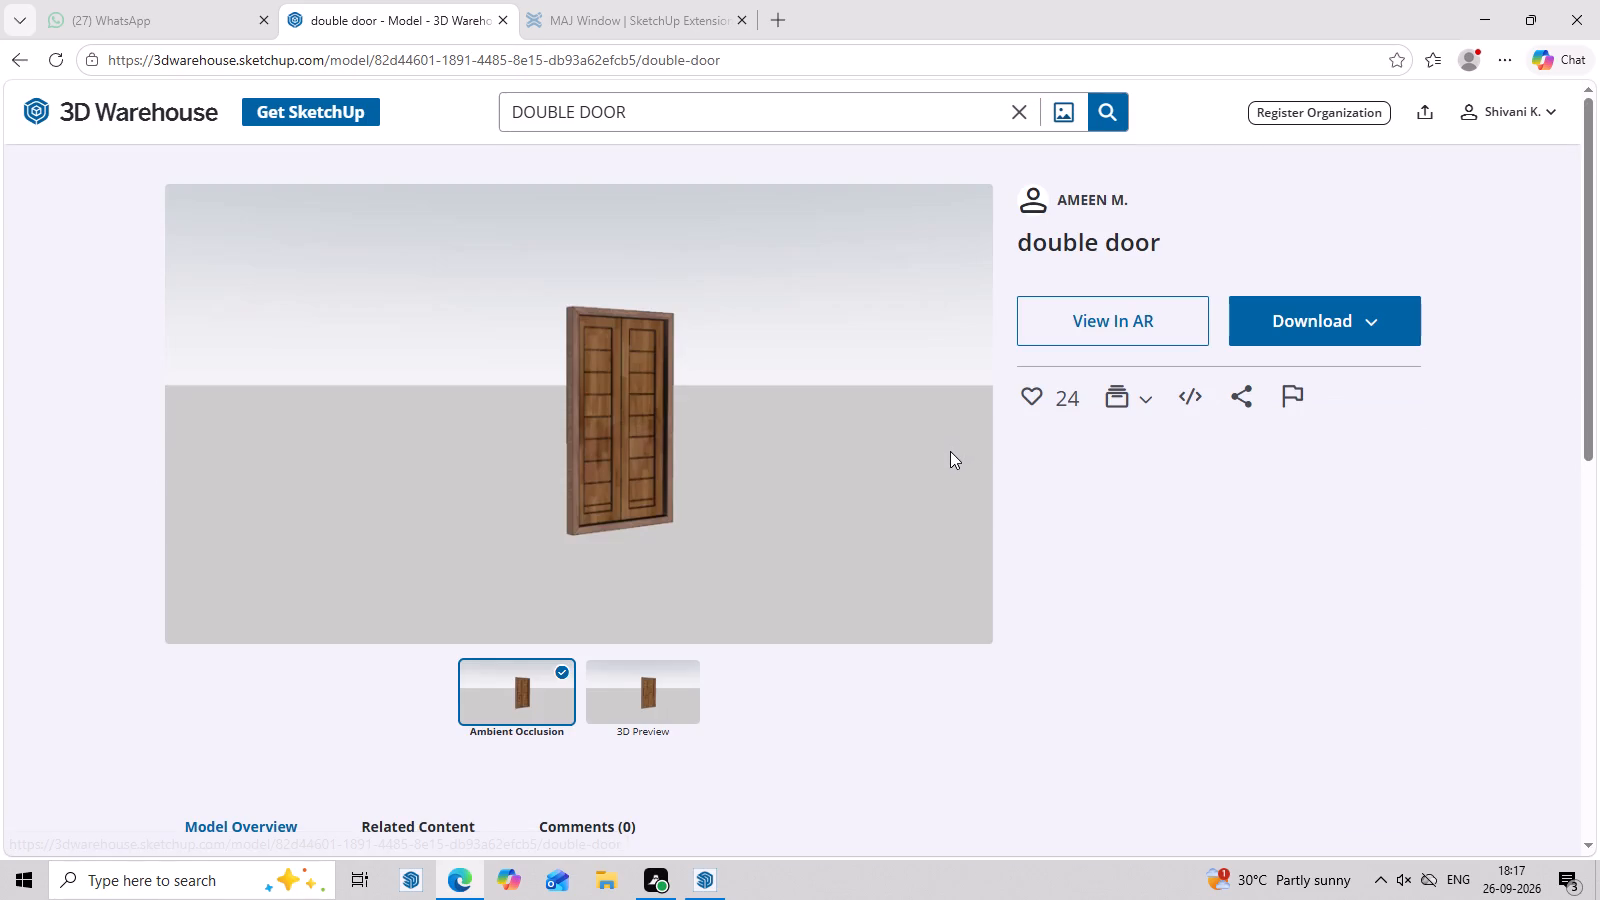
pyautogui.click(1262, 332)
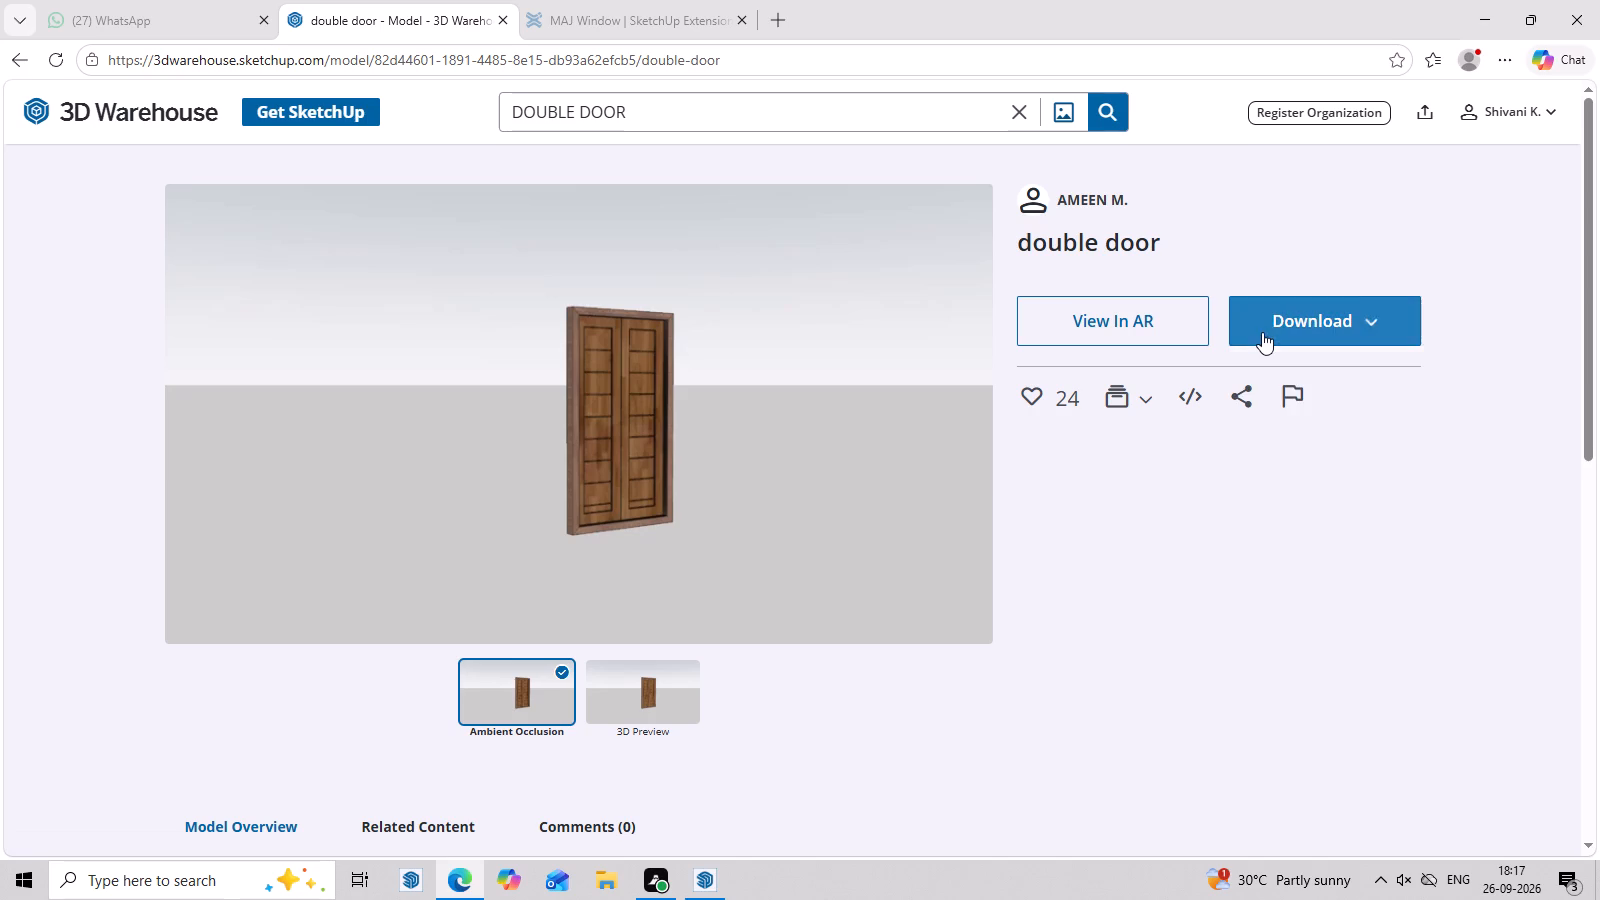
pyautogui.click(1249, 385)
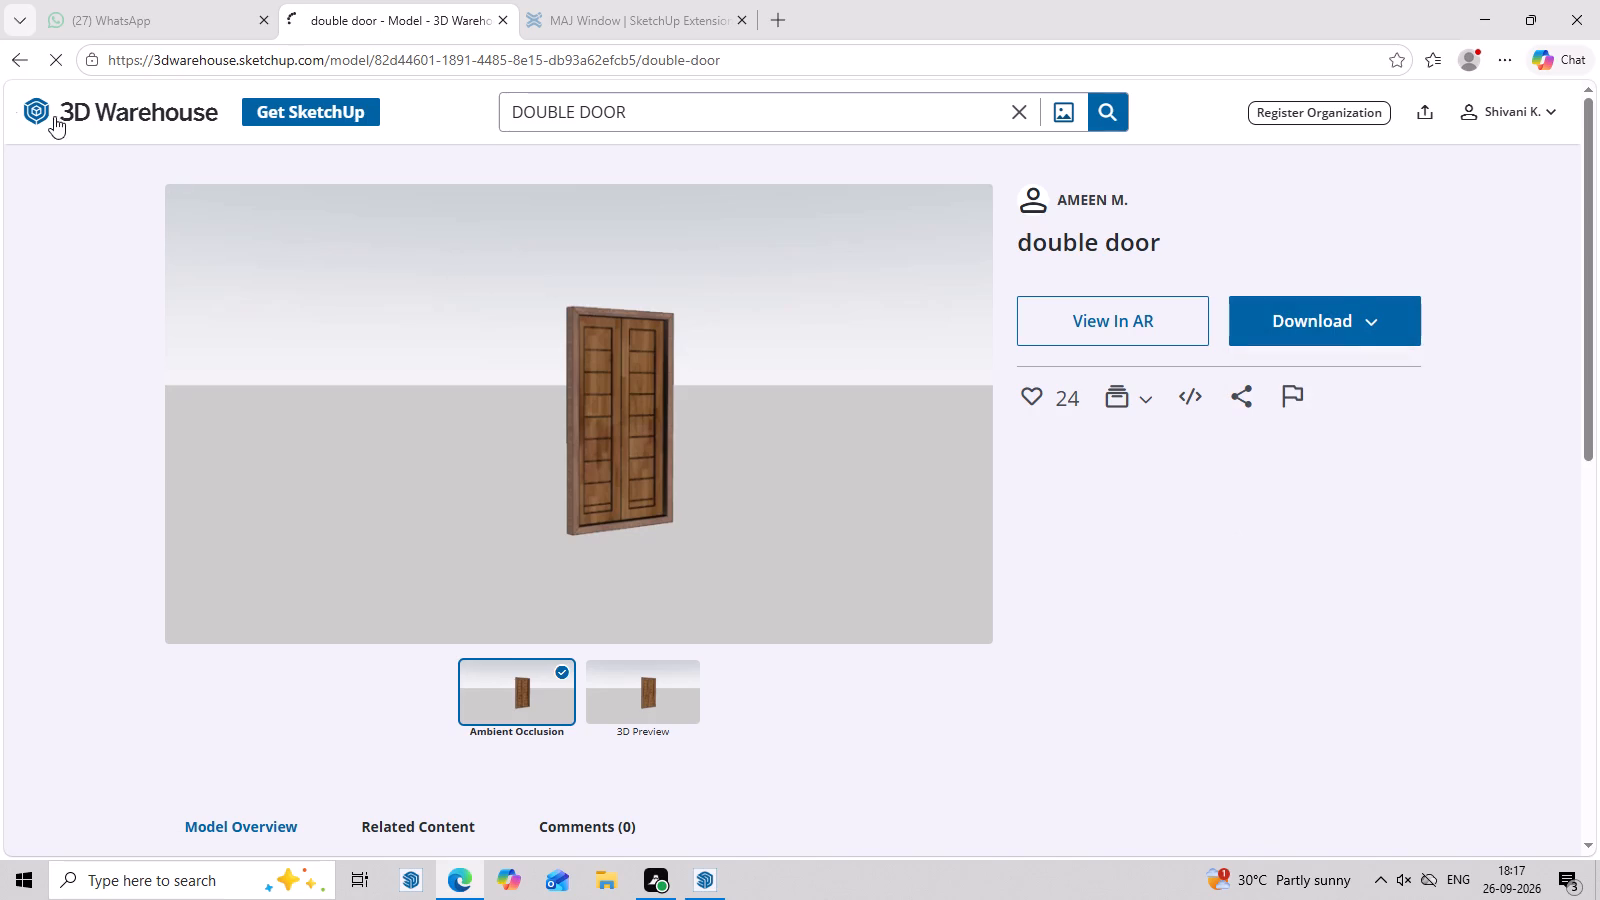
# Return to the double door results and download the "Modern Double Panel door" model with steel handles.
pyautogui.click(17, 62)
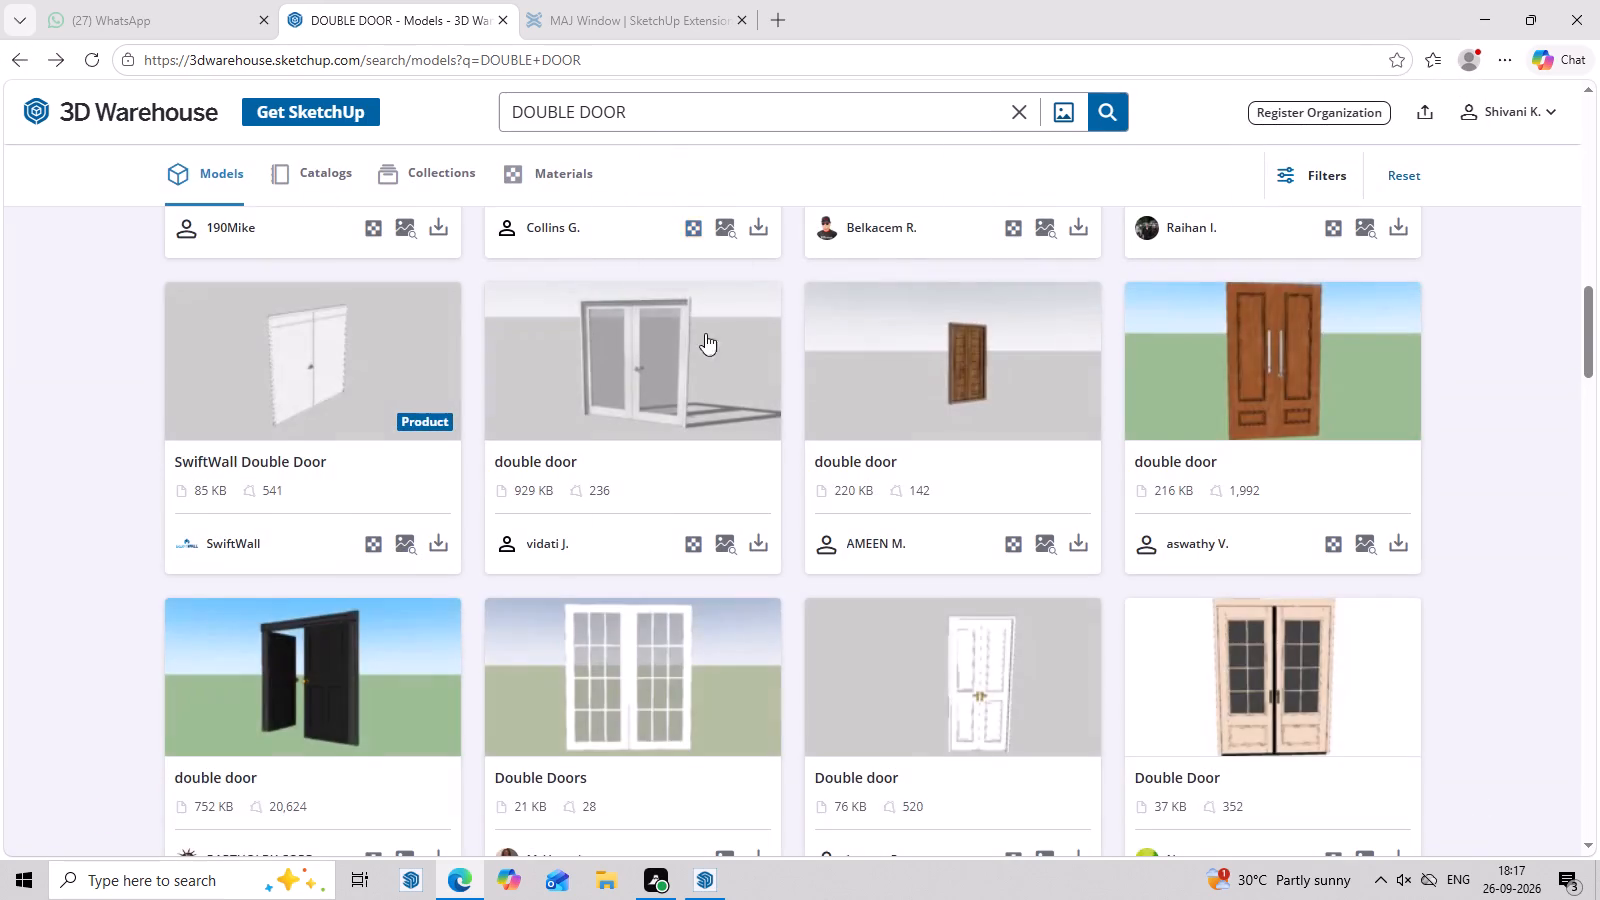
pyautogui.scroll(-6, 744, 498)
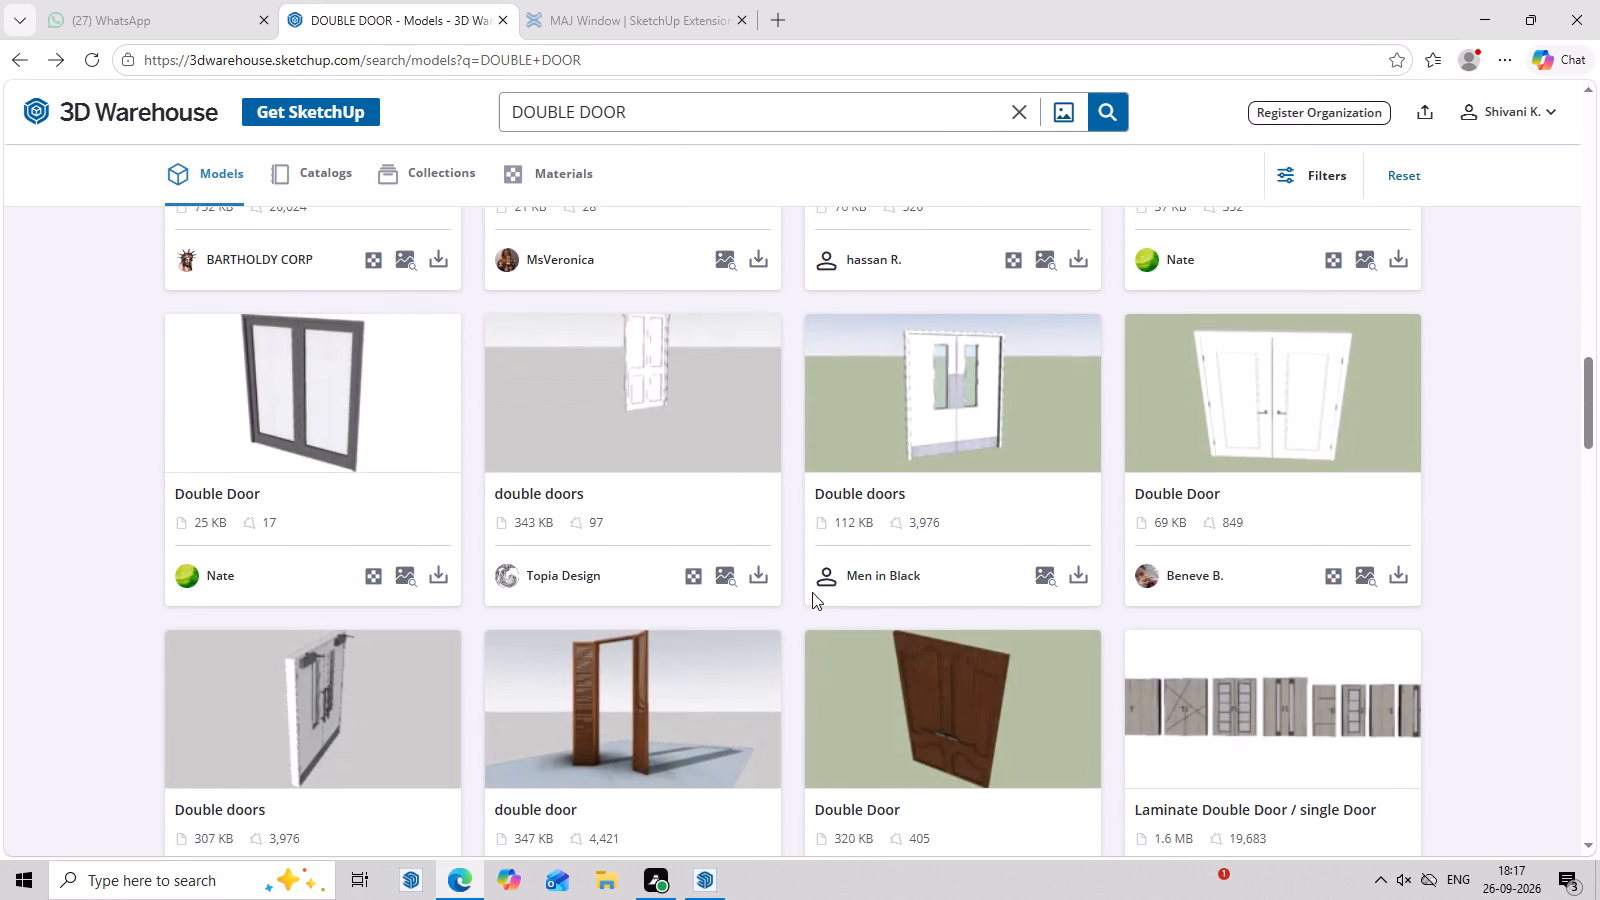
pyautogui.scroll(-7, 814, 593)
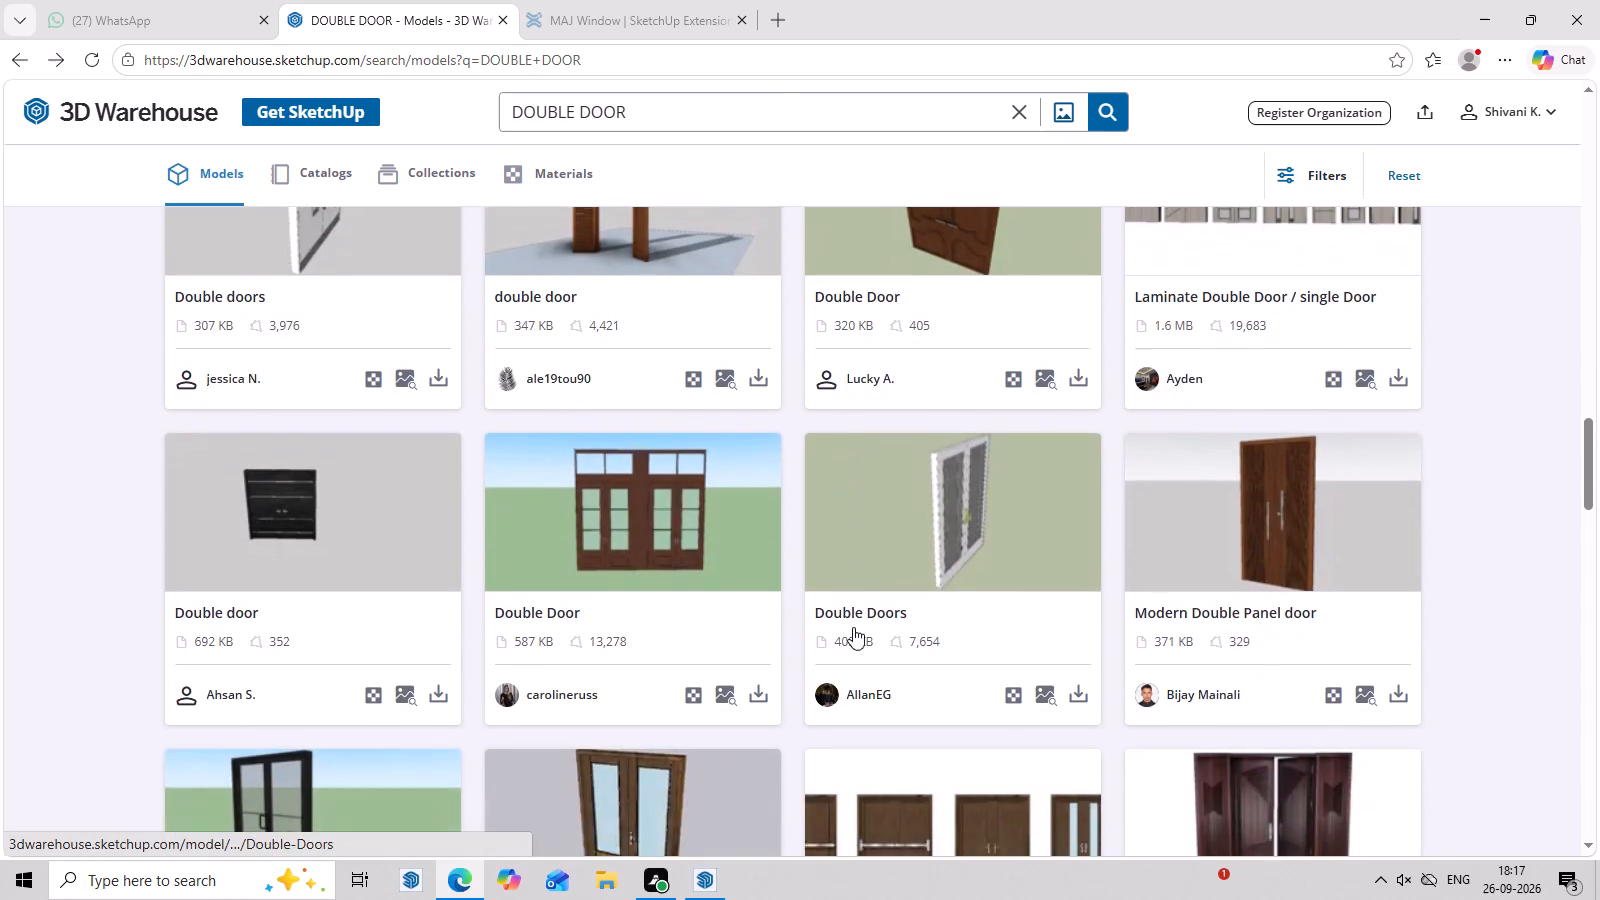
pyautogui.click(1217, 320)
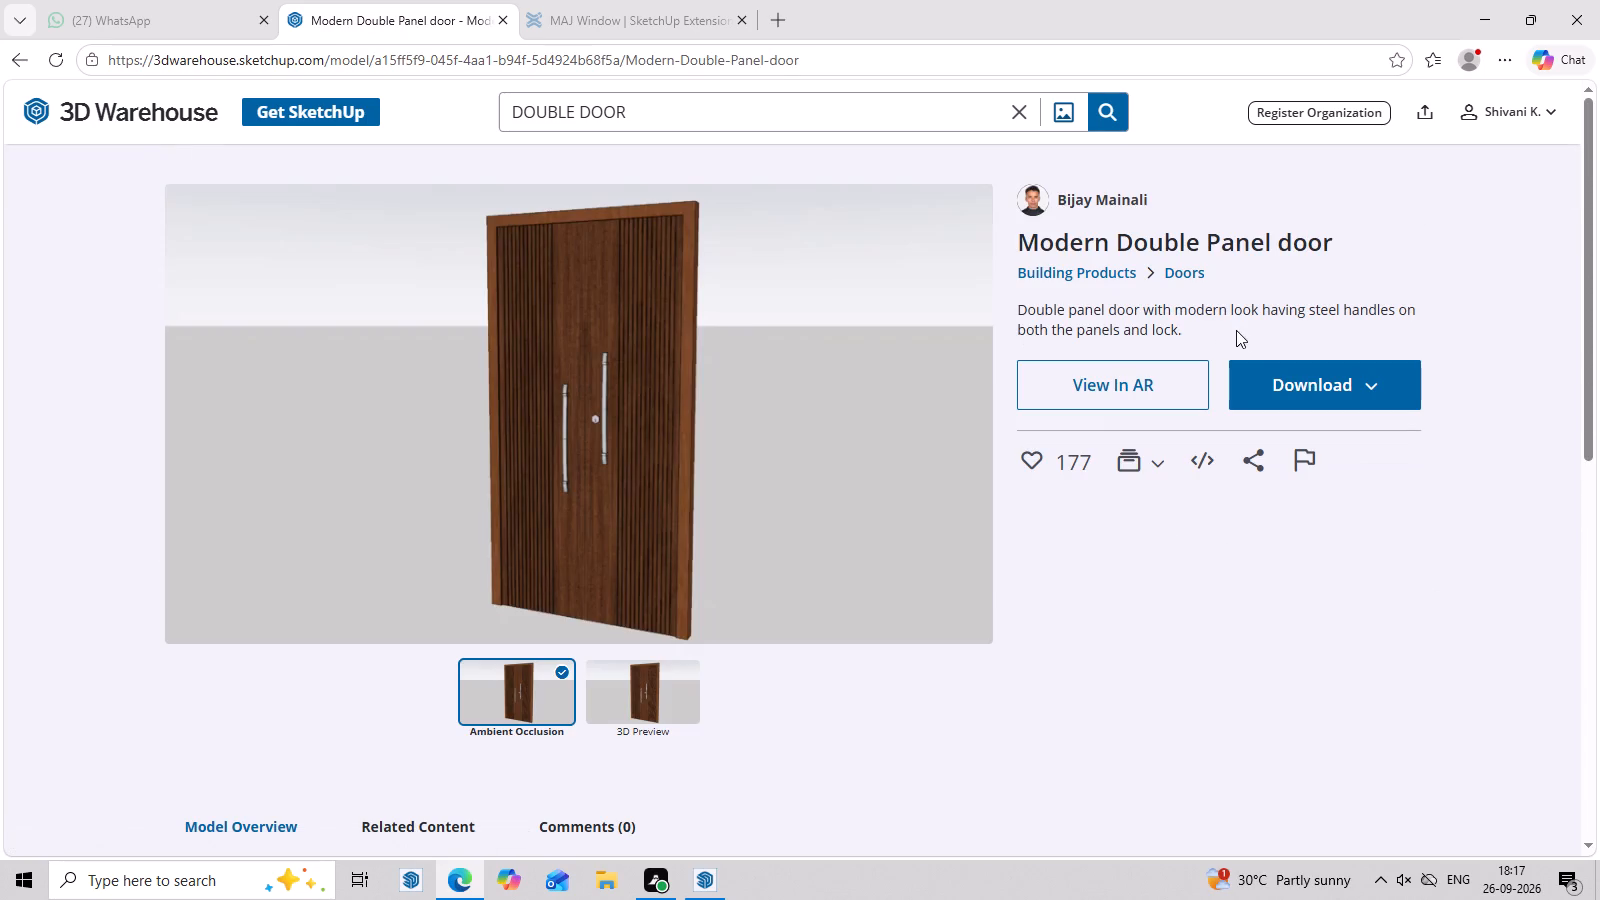
pyautogui.click(1269, 386)
pyautogui.click(1273, 430)
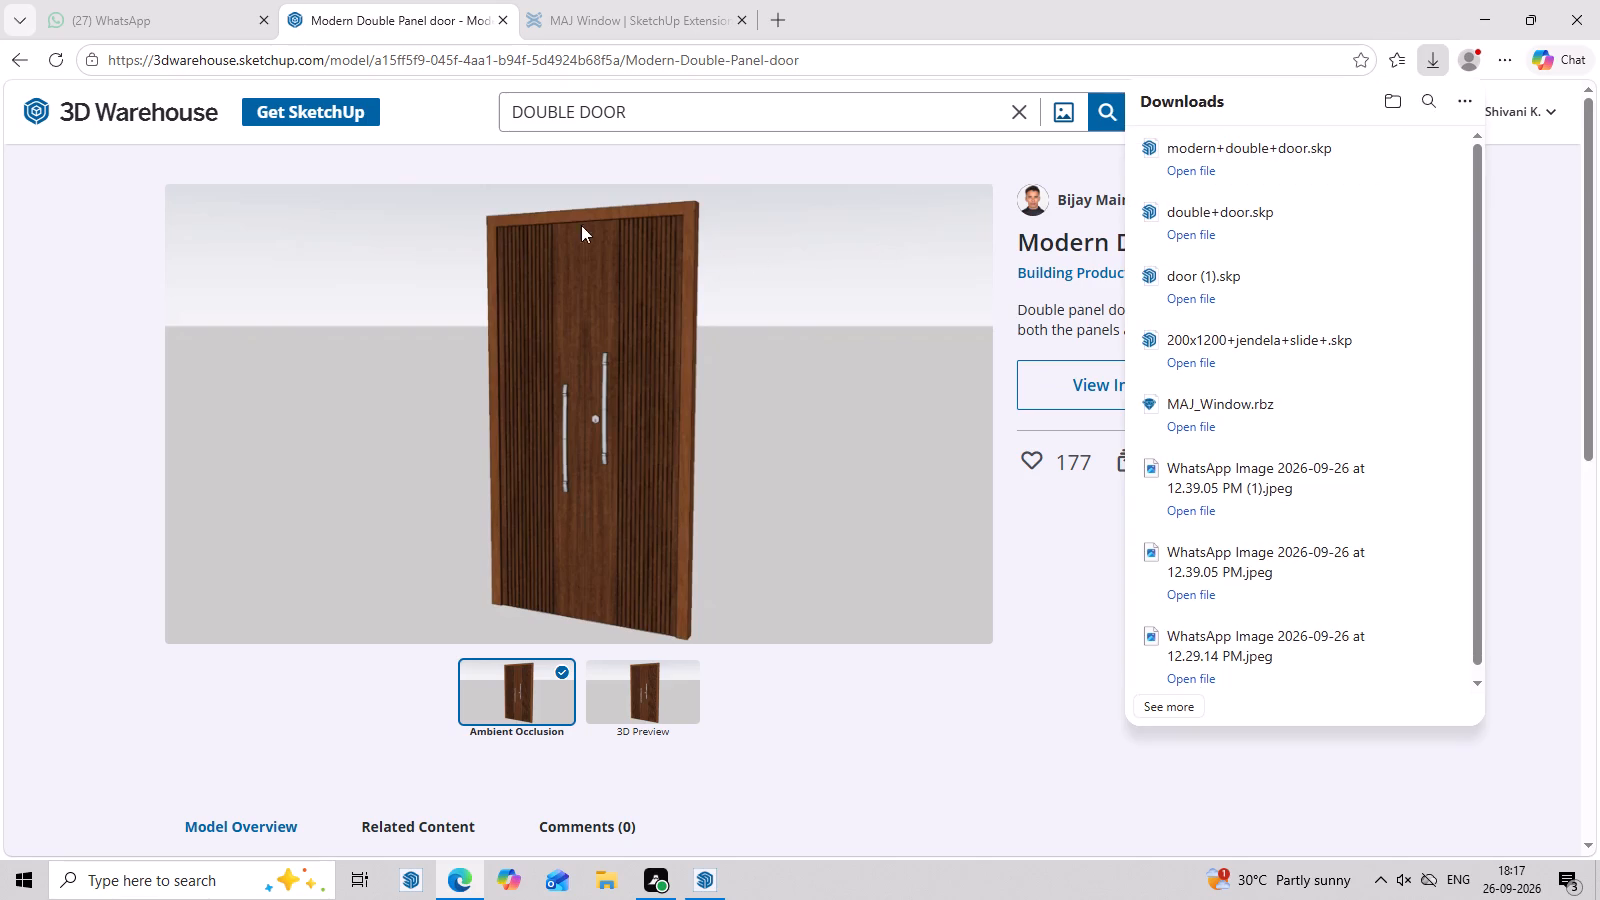
# Go back to the search results and search 3D Warehouse for DOUBLE WINDOW.
pyautogui.click(13, 60)
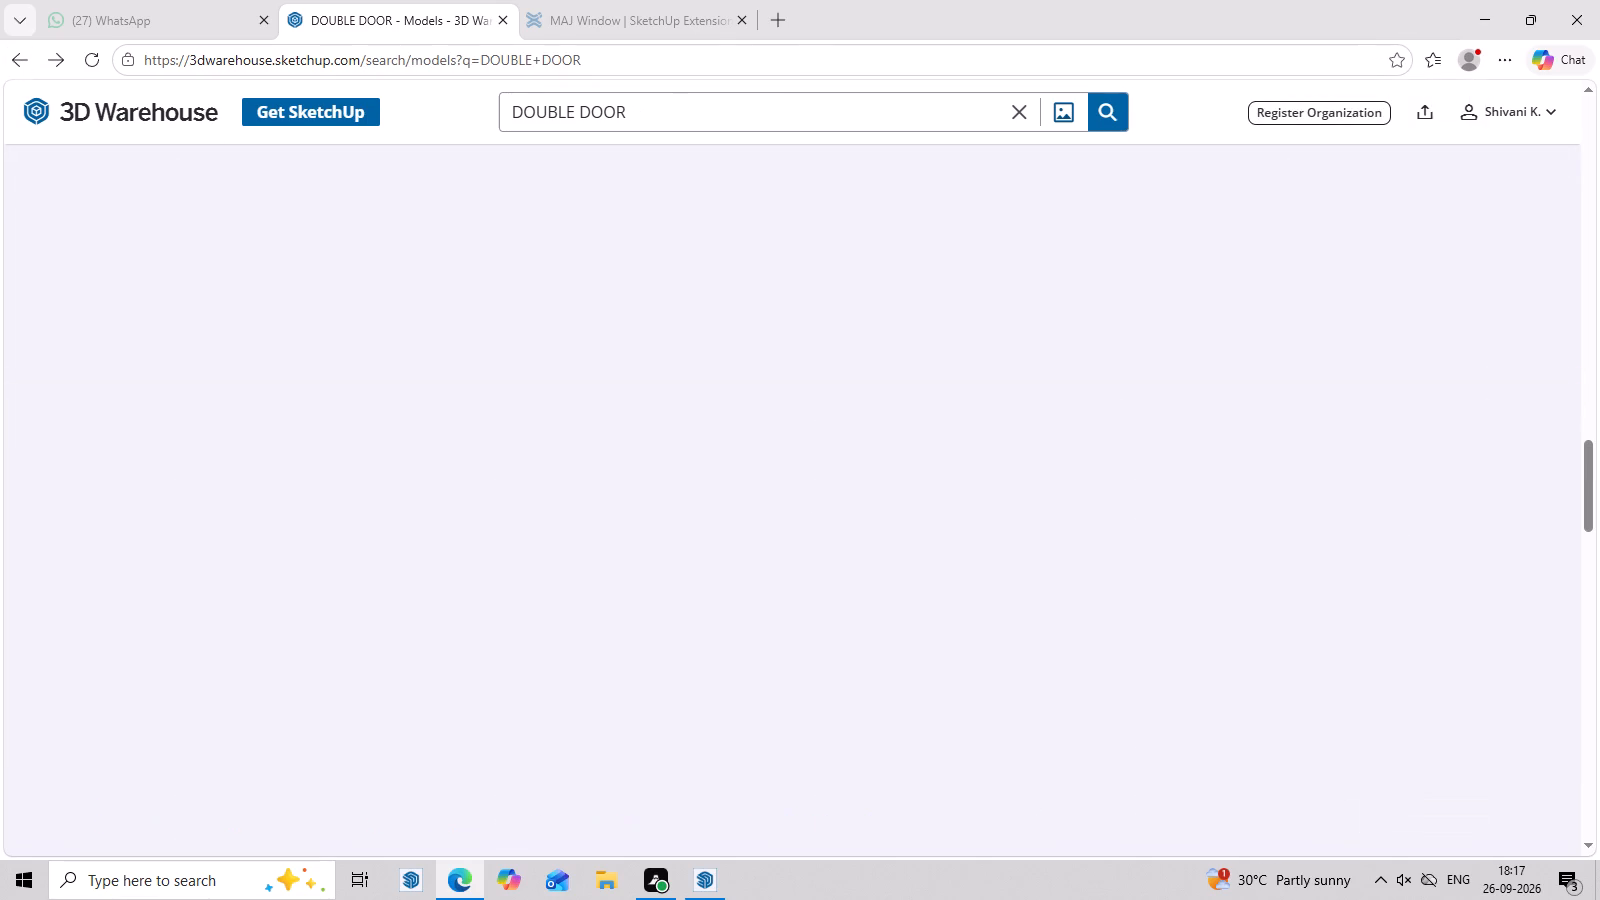
pyautogui.click(645, 111)
pyautogui.press('BackSpace')
pyautogui.press('BackSpace')
pyautogui.press('BackSpace')
pyautogui.press('BackSpace')
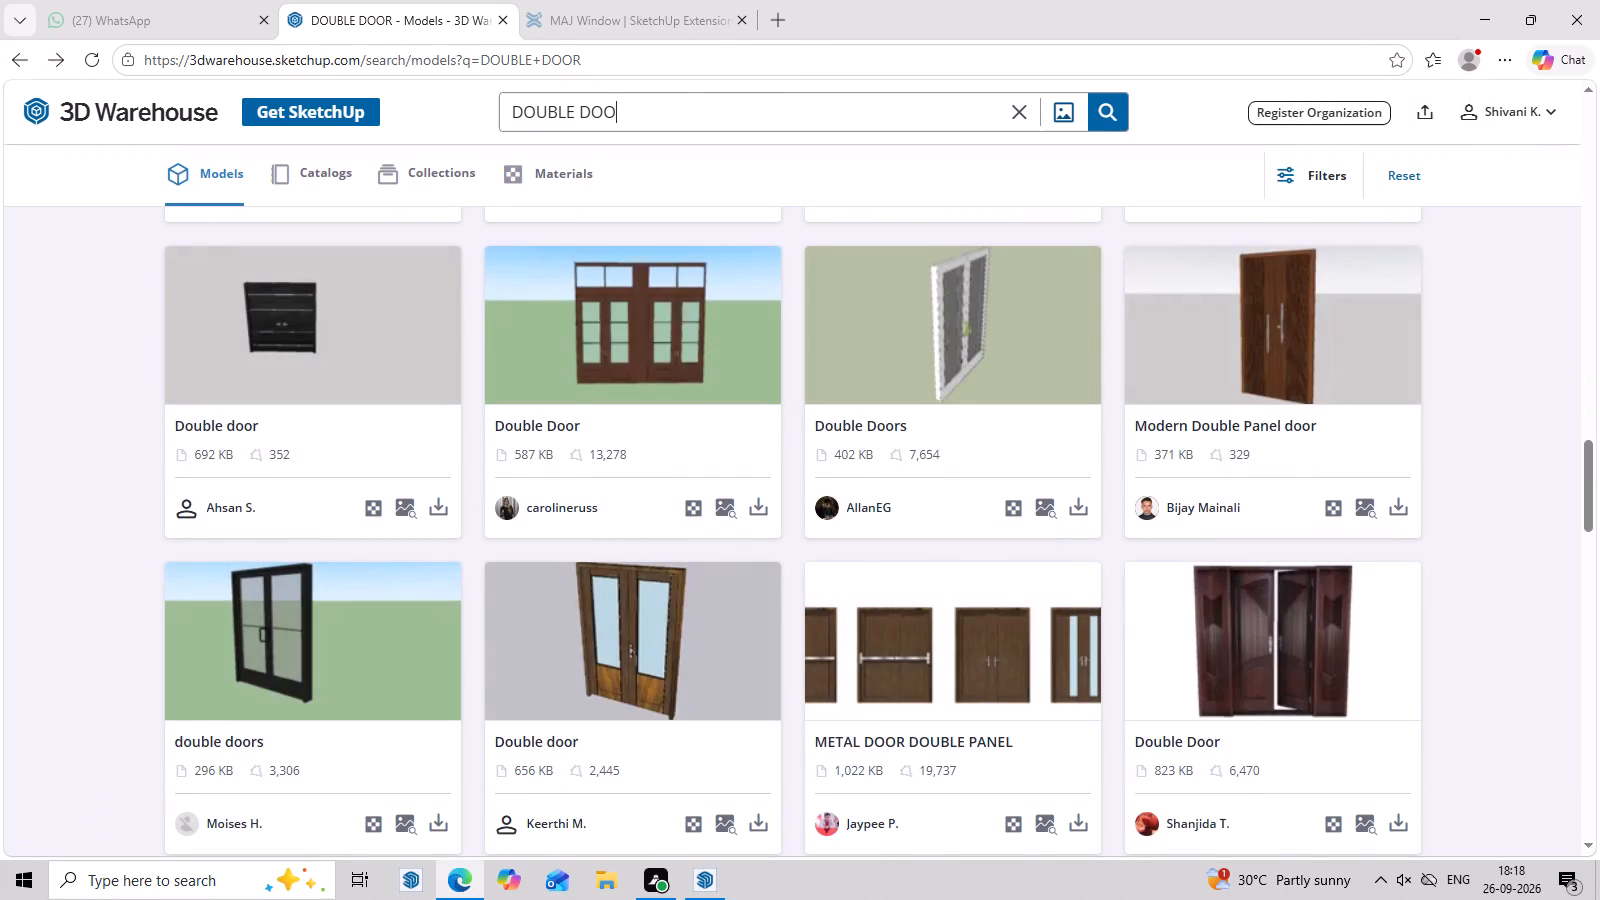
pyautogui.press('BackSpace')
pyautogui.press('space')
pyautogui.write('WINDOW')
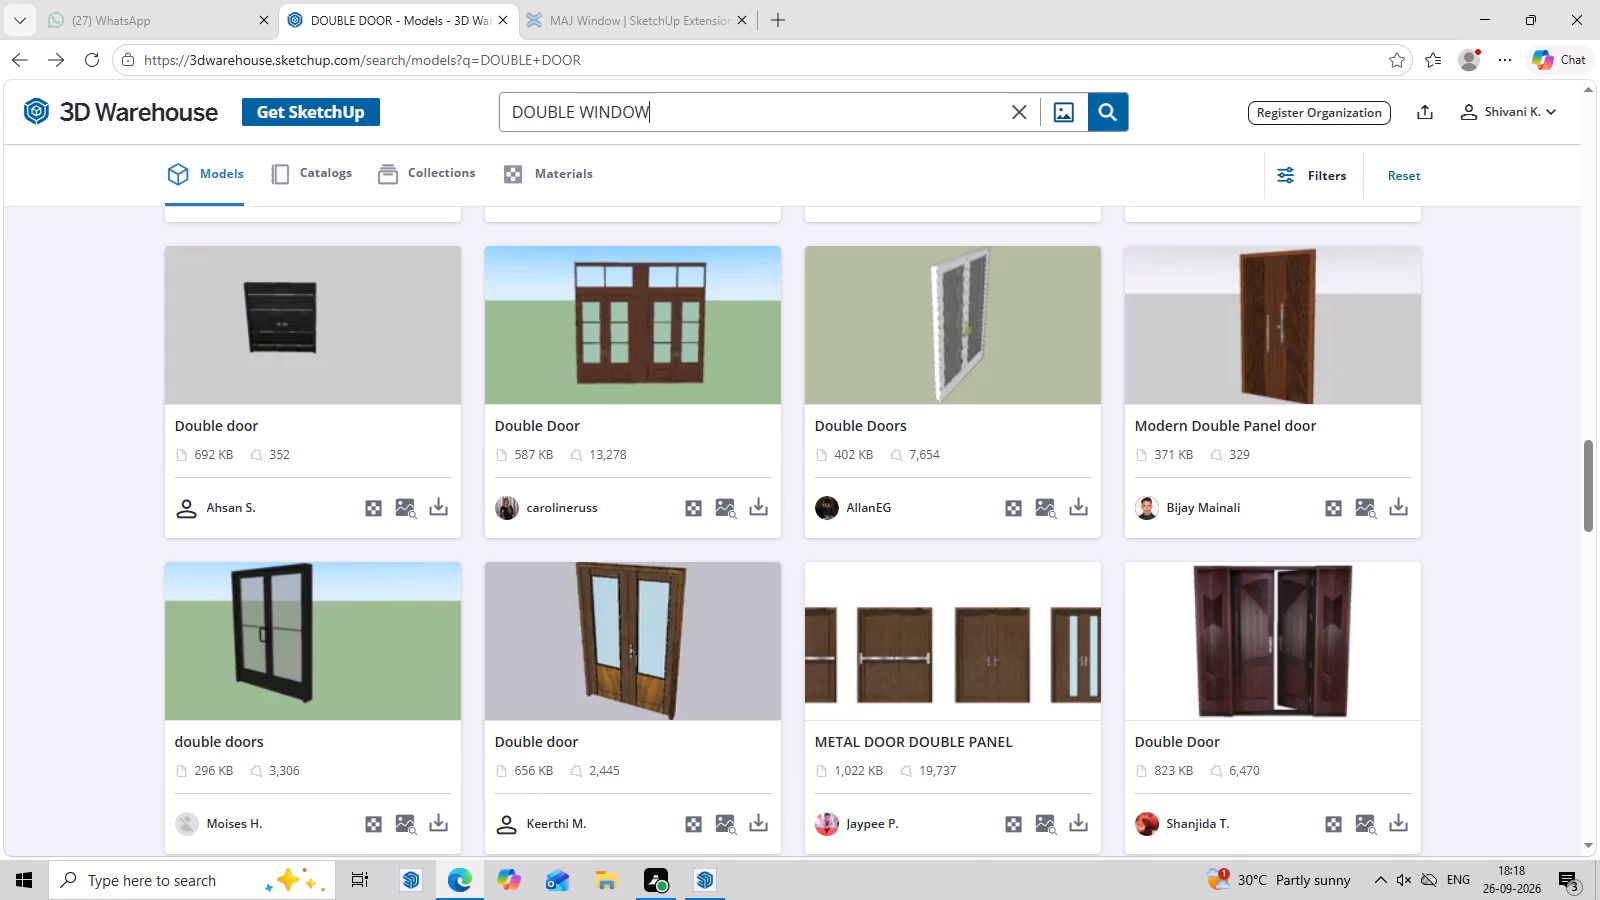
pyautogui.press('Return')
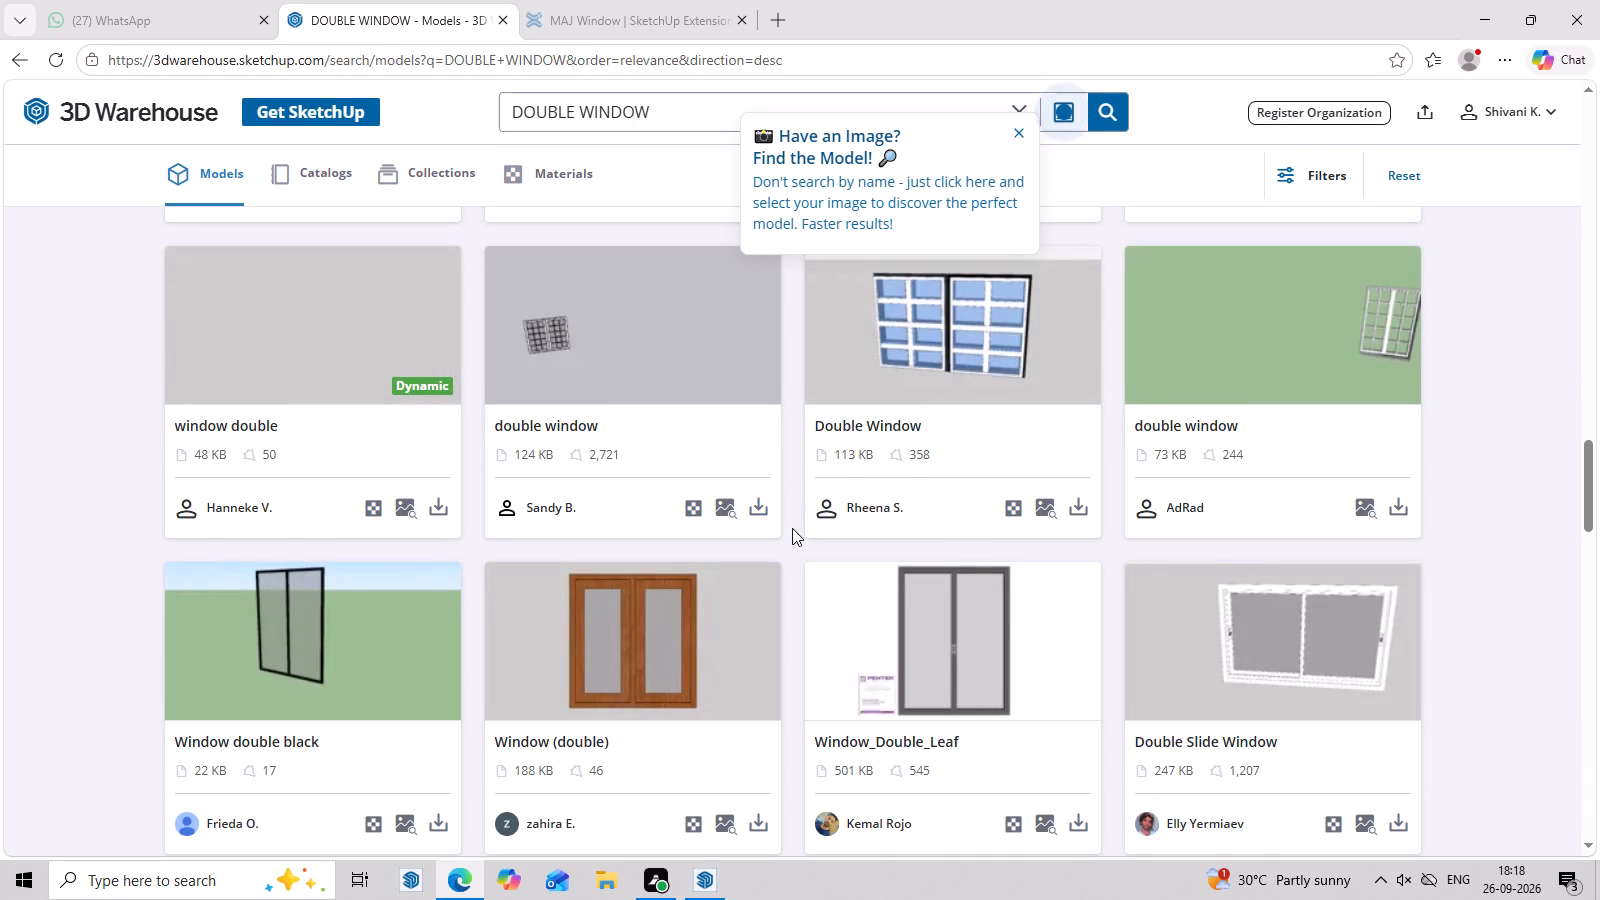
# Browse the DOUBLE WINDOW results for a double window model that suits the house.
pyautogui.scroll(-7, 781, 527)
pyautogui.scroll(1, 860, 521)
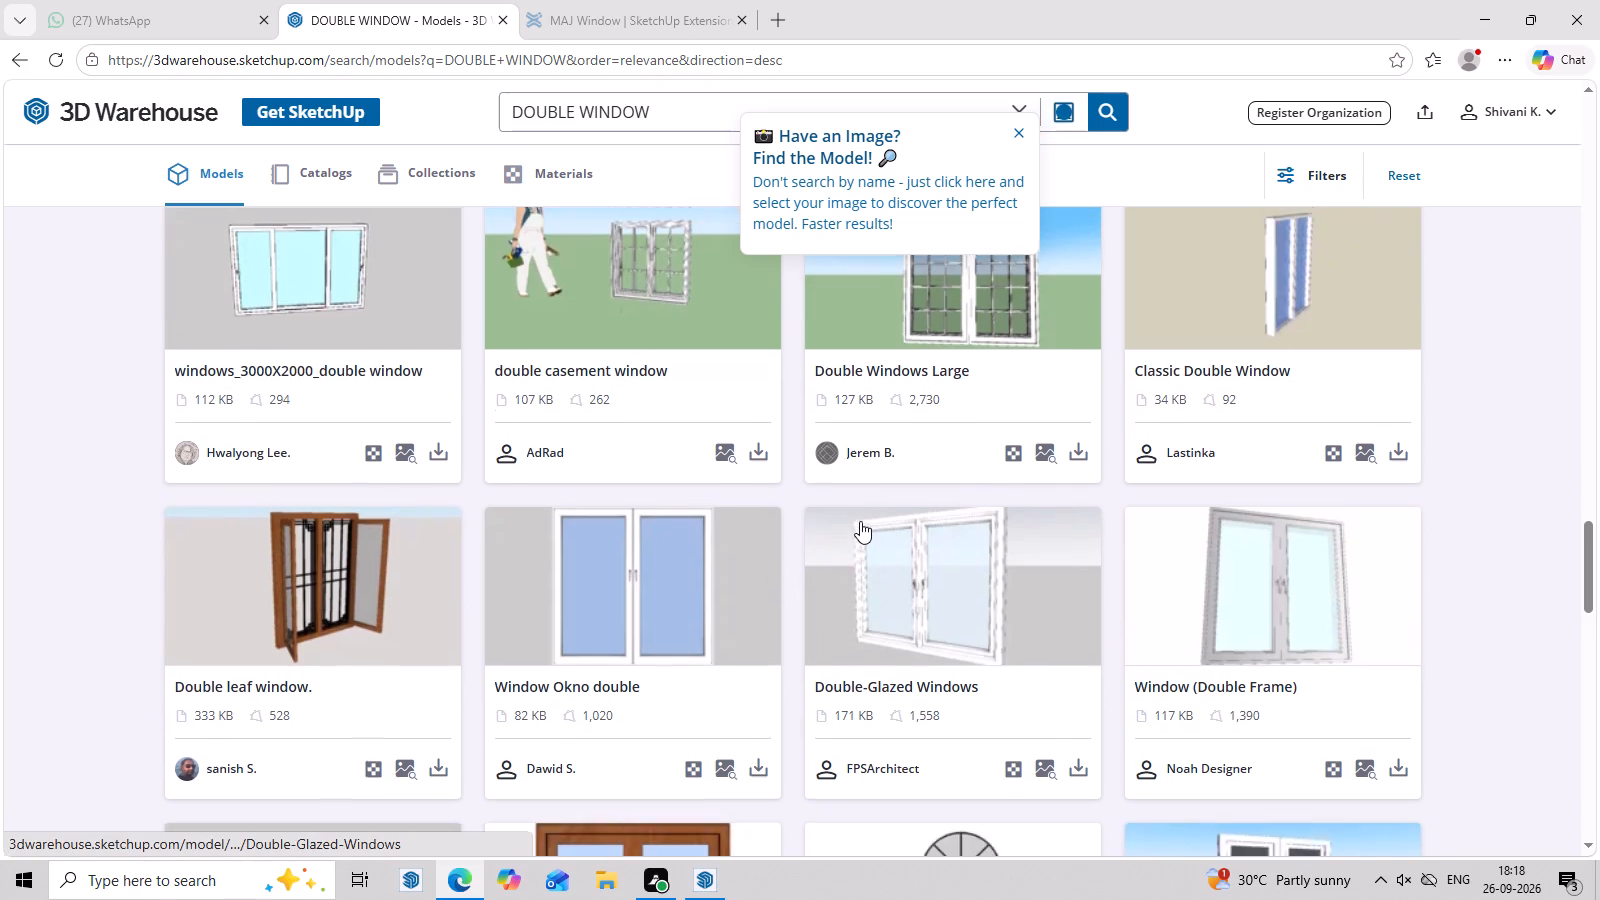
pyautogui.scroll(1, 860, 521)
pyautogui.scroll(-9, 860, 521)
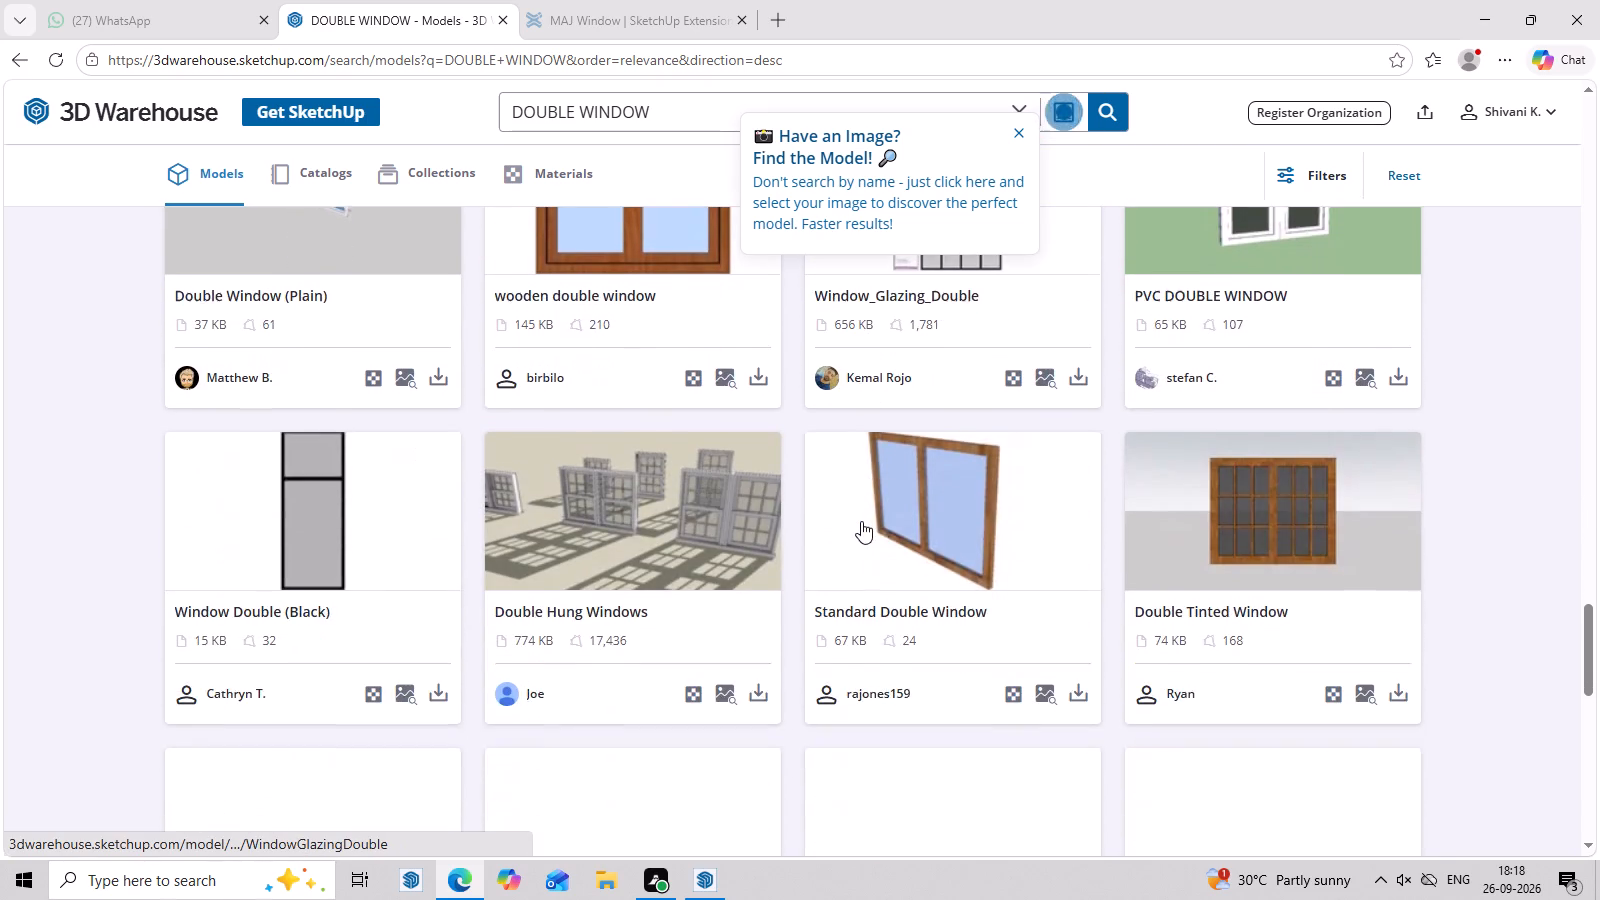
pyautogui.scroll(-5, 861, 521)
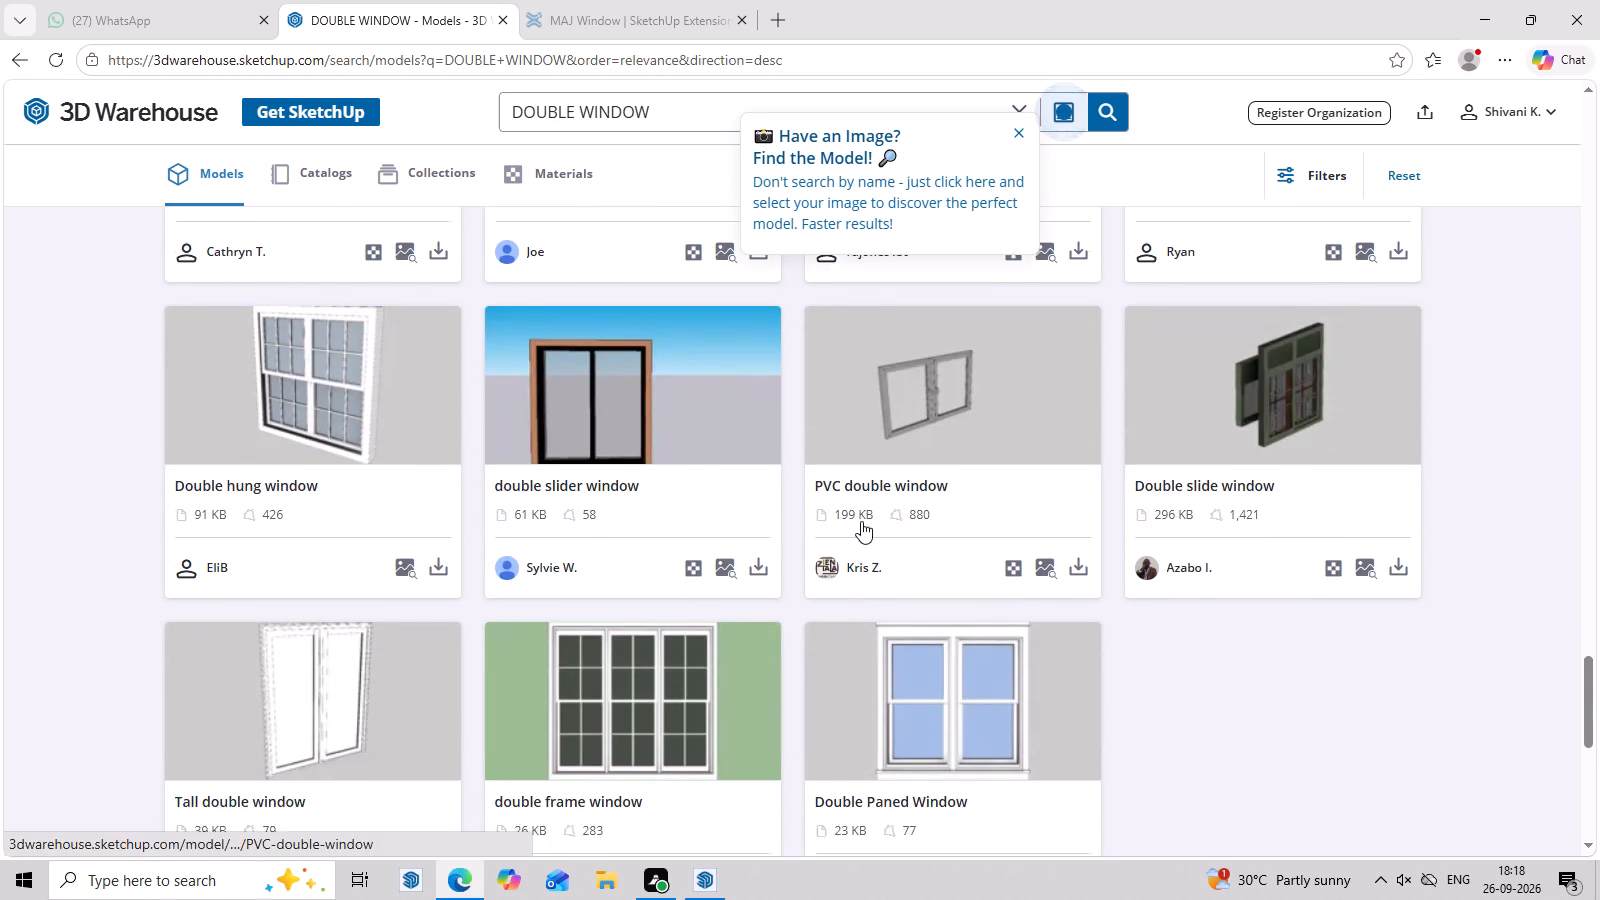
pyautogui.scroll(-5, 861, 521)
pyautogui.scroll(4, 861, 521)
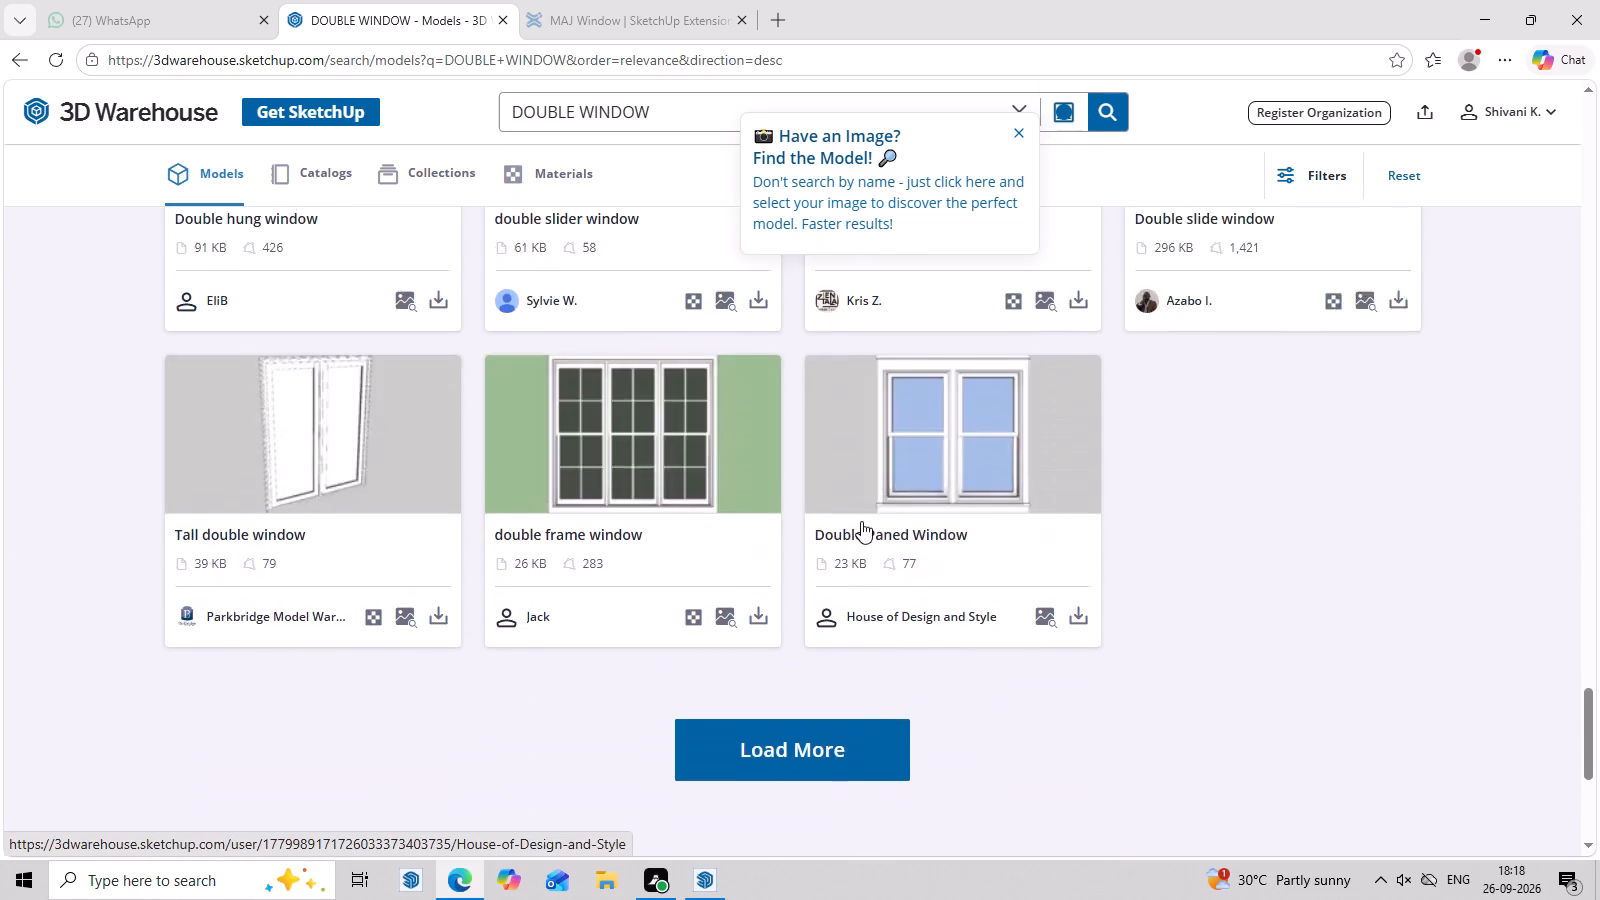
pyautogui.scroll(8, 861, 521)
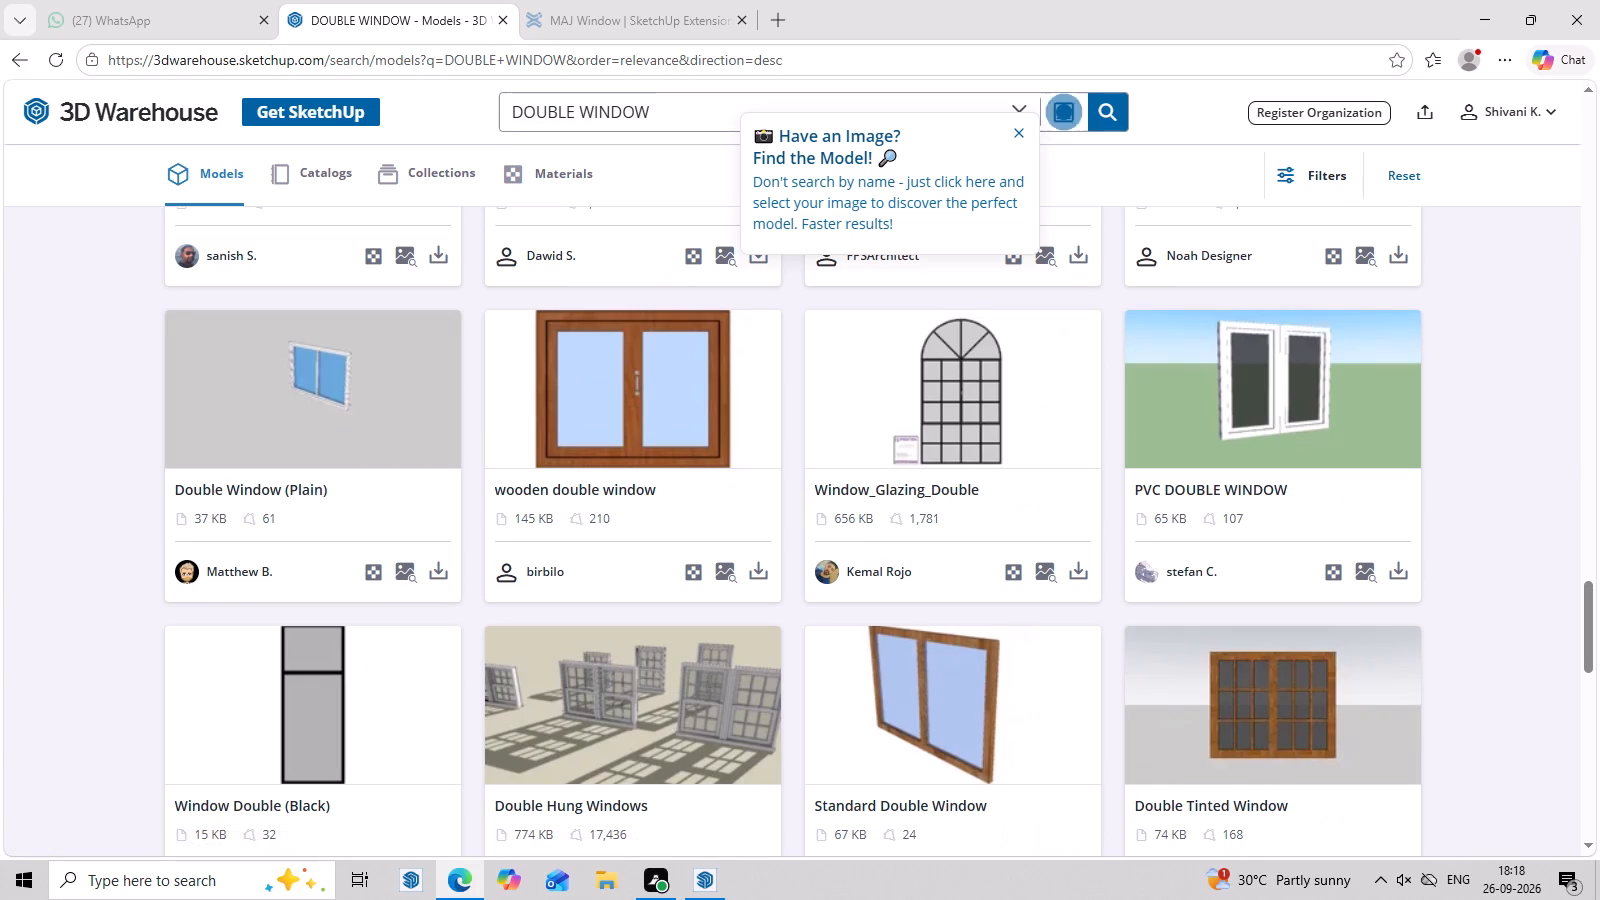
# Shorten the 3D Warehouse query to WINDOW and run the search.
pyautogui.click(575, 116)
pyautogui.press('BackSpace')
pyautogui.press('BackSpace')
pyautogui.press('BackSpace')
pyautogui.press('BackSpace')
pyautogui.press('BackSpace')
pyautogui.press('BackSpace')
pyautogui.press('BackSpace')
pyautogui.press('BackSpace')
pyautogui.press('BackSpace')
pyautogui.press('BackSpace')
pyautogui.press('BackSpace')
pyautogui.press('BackSpace')
pyautogui.press('BackSpace')
pyautogui.press('BackSpace')
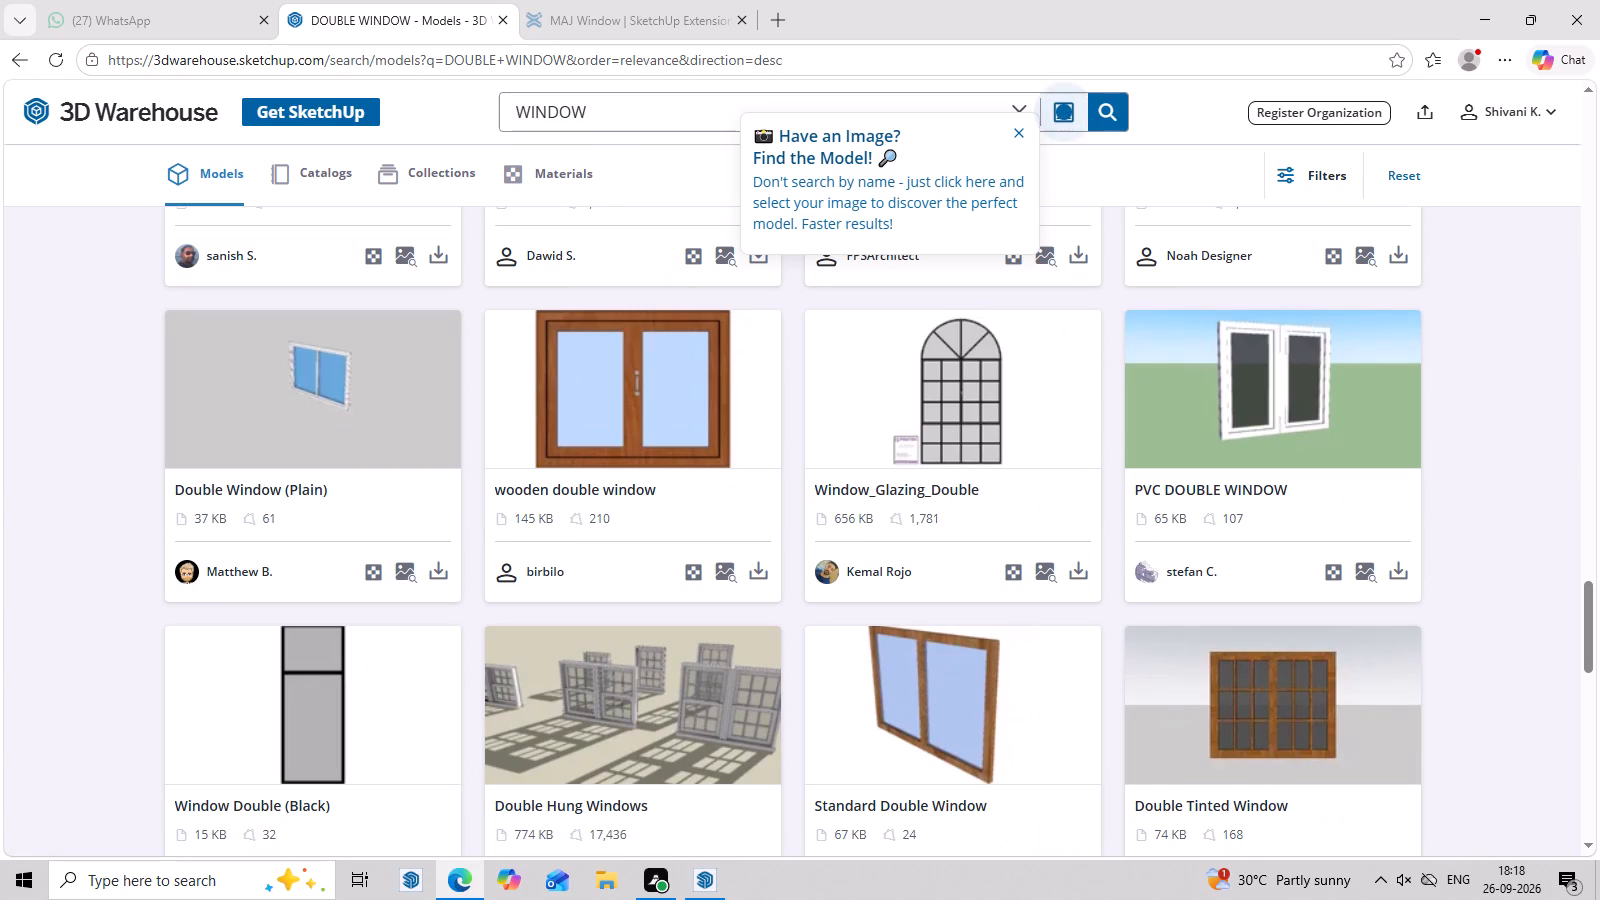
pyautogui.click(617, 126)
pyautogui.press('Return')
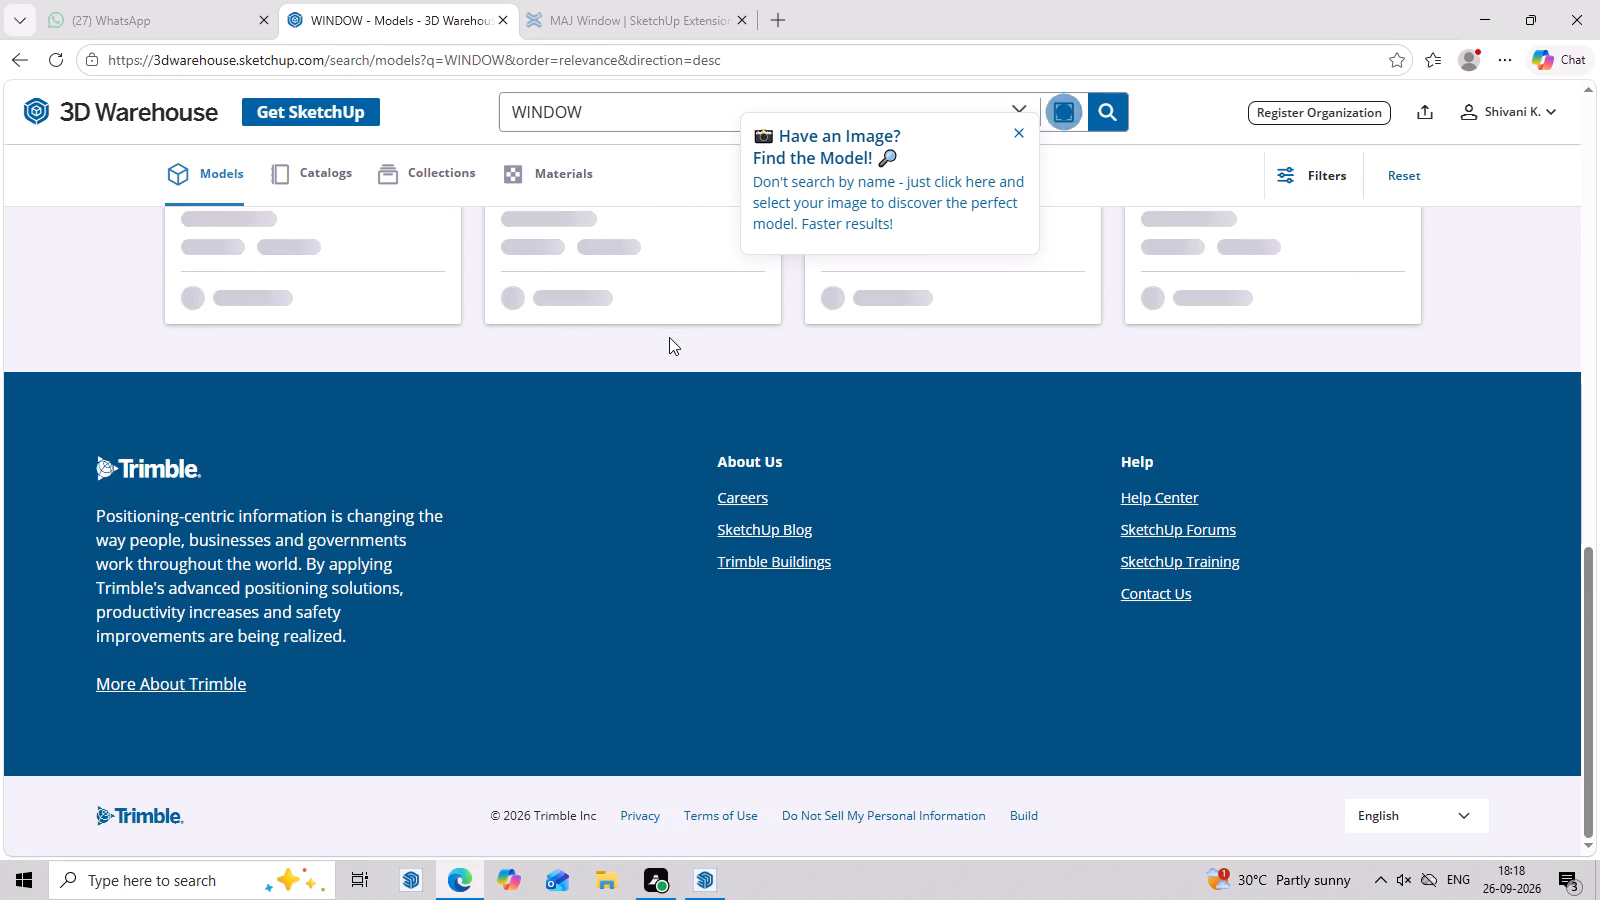
# Find the 39 KB white three-panel "window" model with grid panes in the results and download it as a SketchUp file.
pyautogui.scroll(-3, 700, 549)
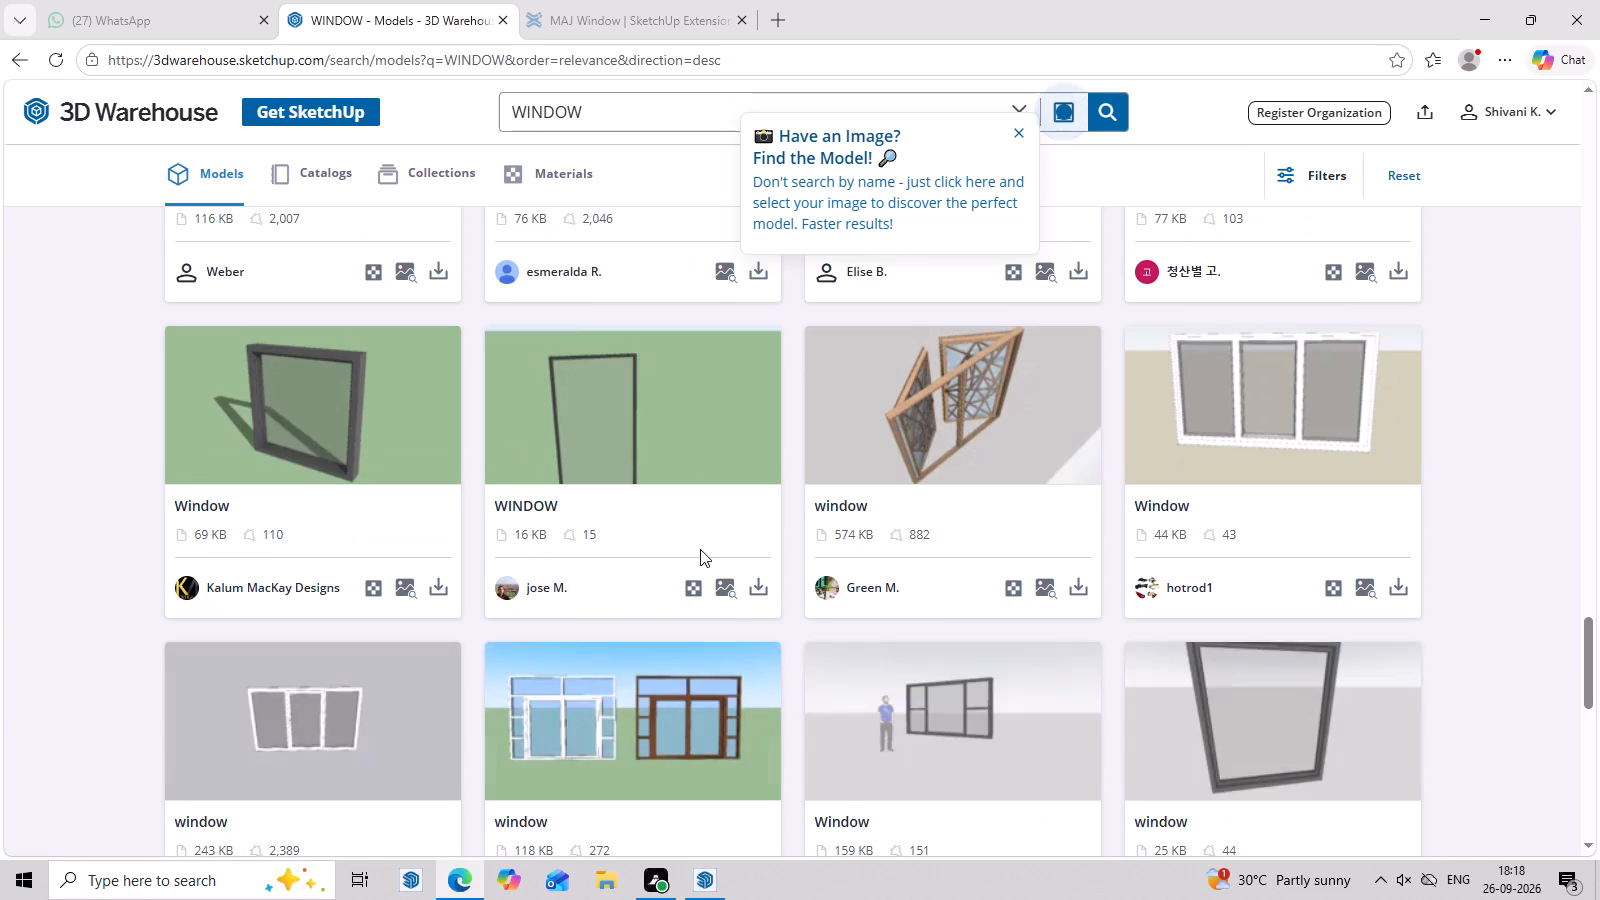
pyautogui.scroll(-10, 700, 549)
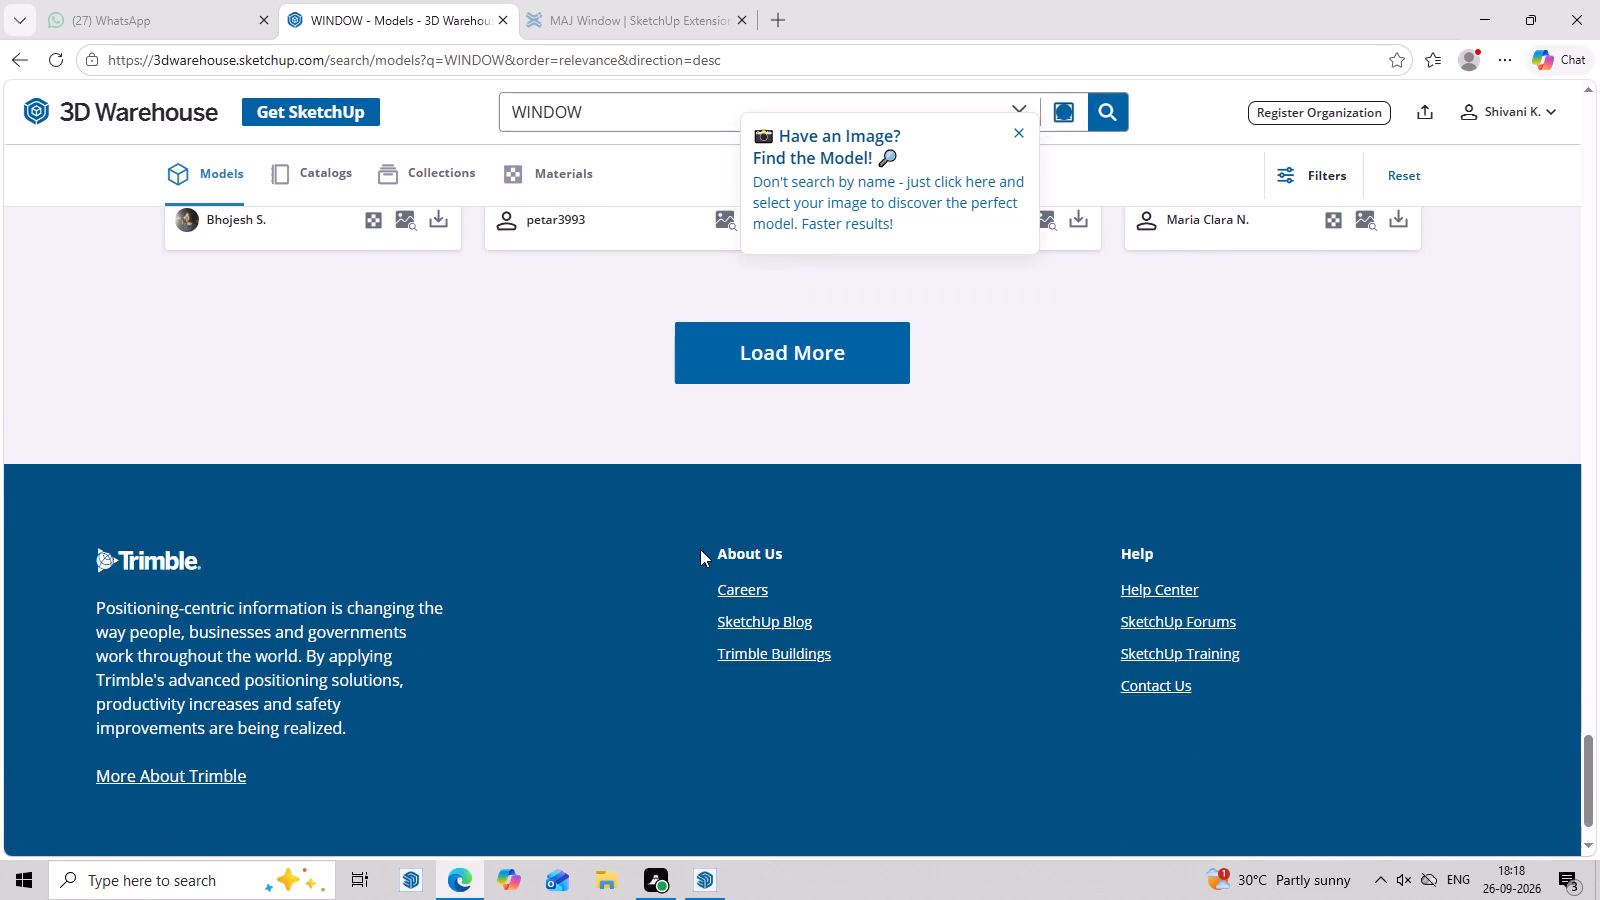
pyautogui.scroll(18, 700, 549)
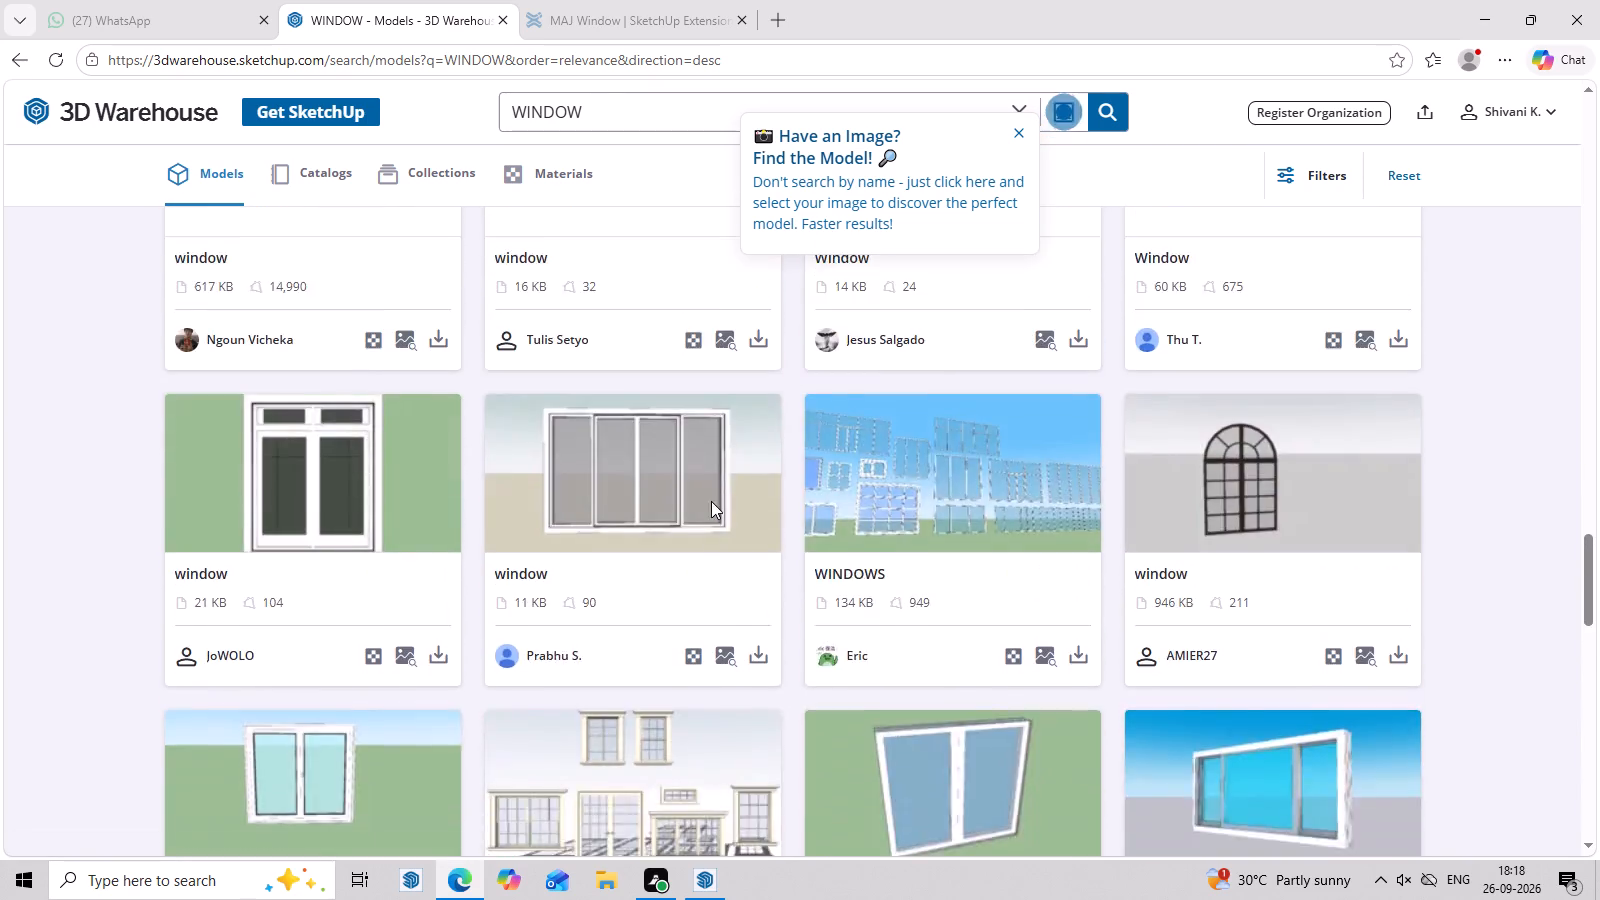
pyautogui.scroll(2, 711, 501)
pyautogui.scroll(-3, 711, 501)
pyautogui.scroll(-3, 708, 642)
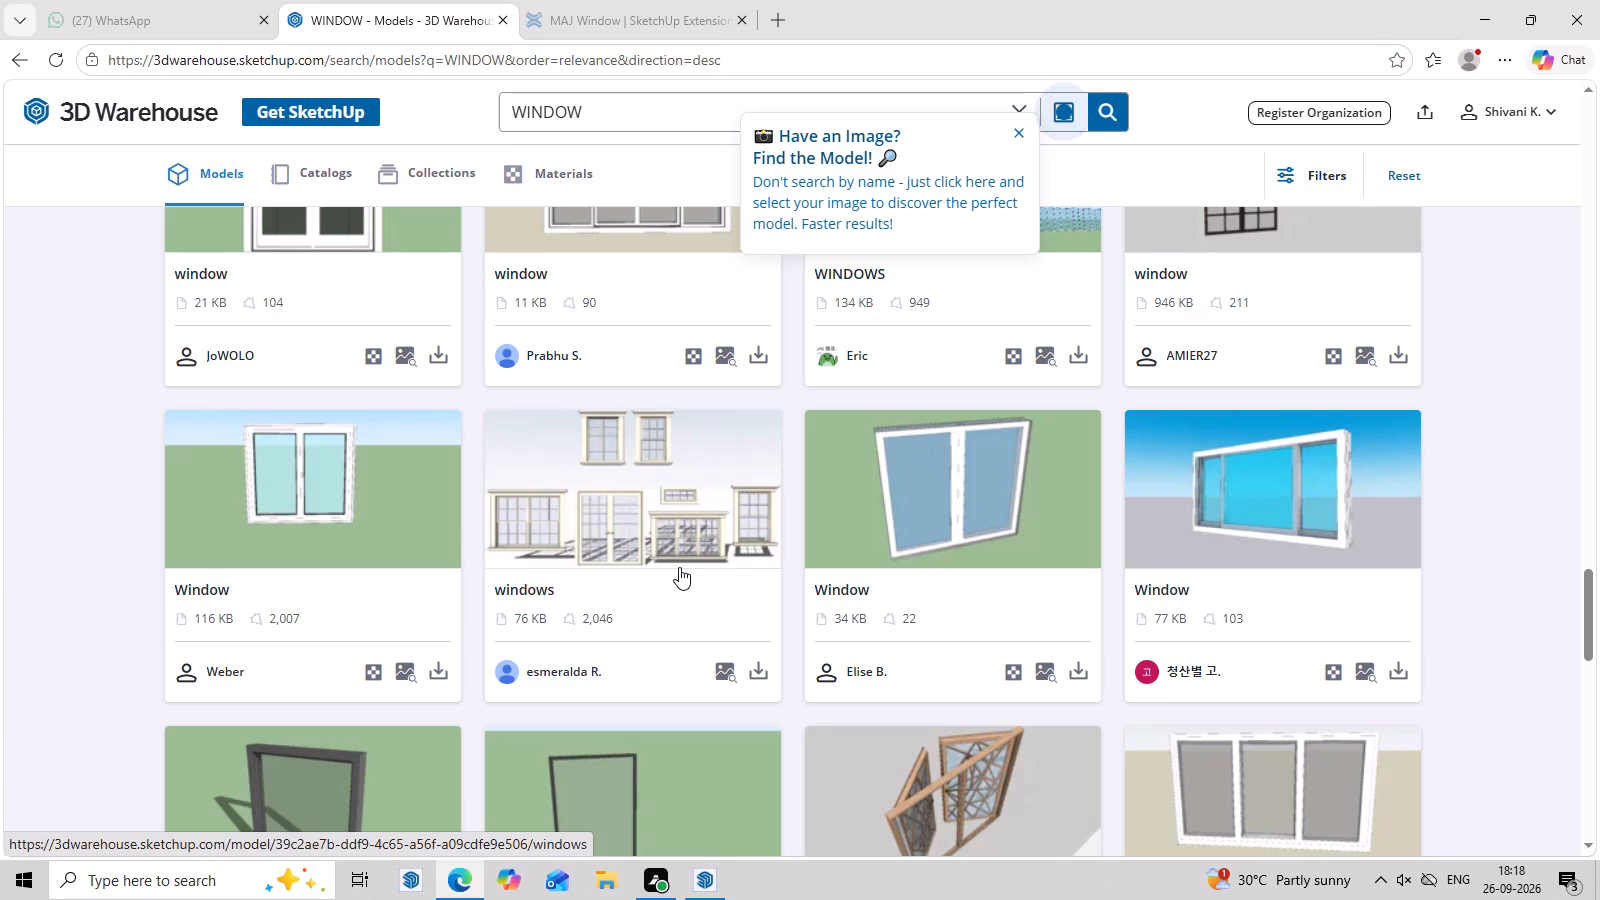
pyautogui.scroll(3, 604, 278)
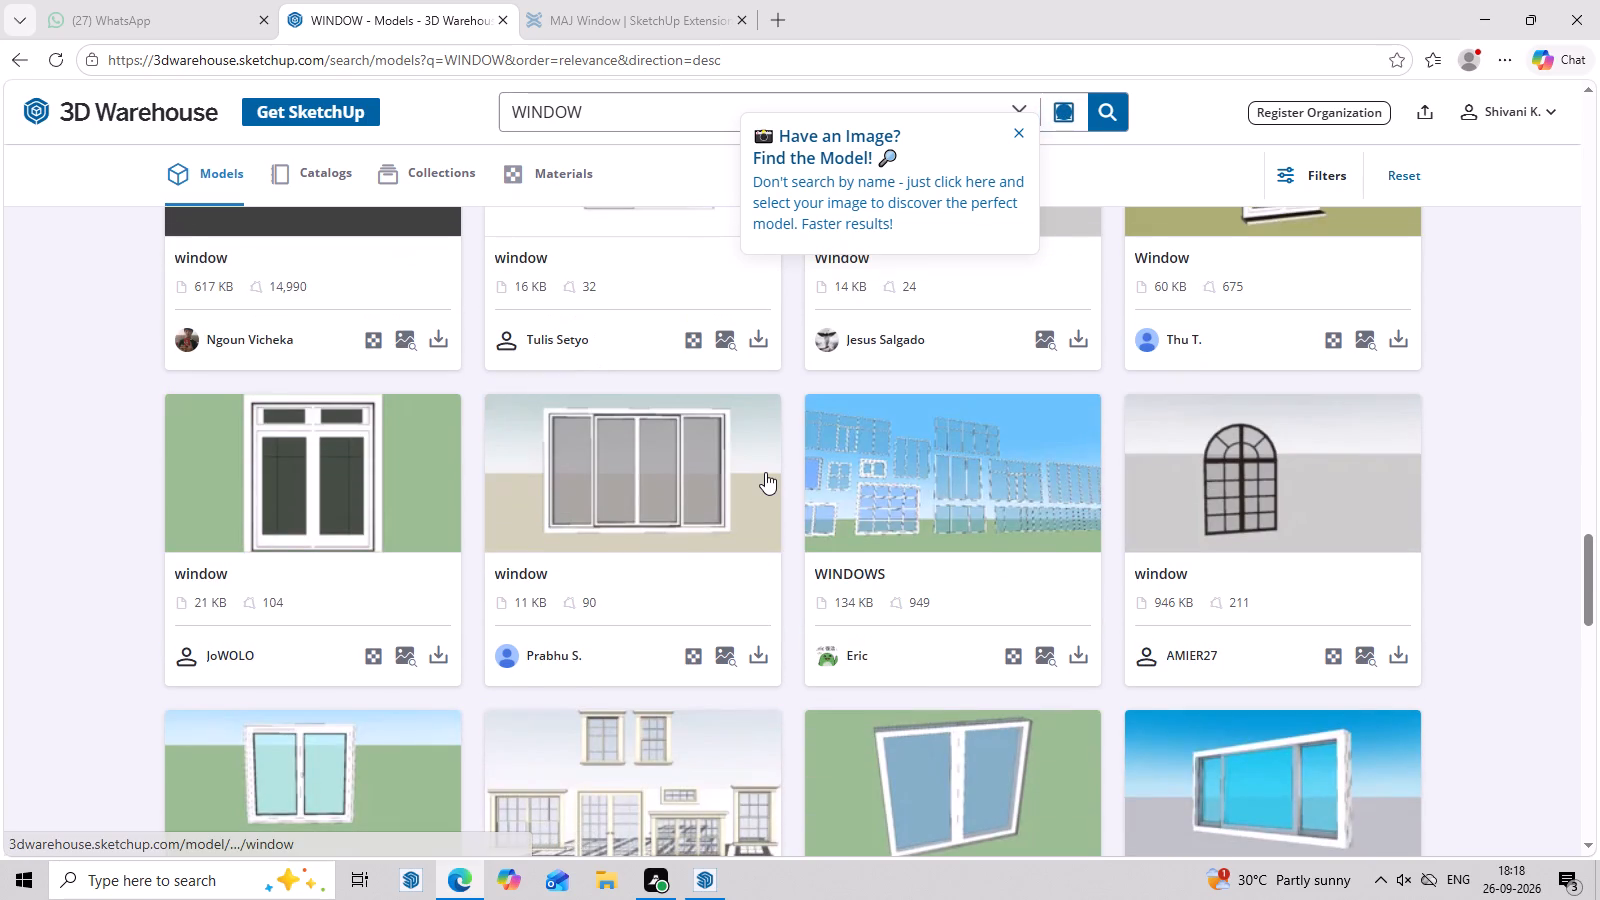
pyautogui.scroll(3, 765, 472)
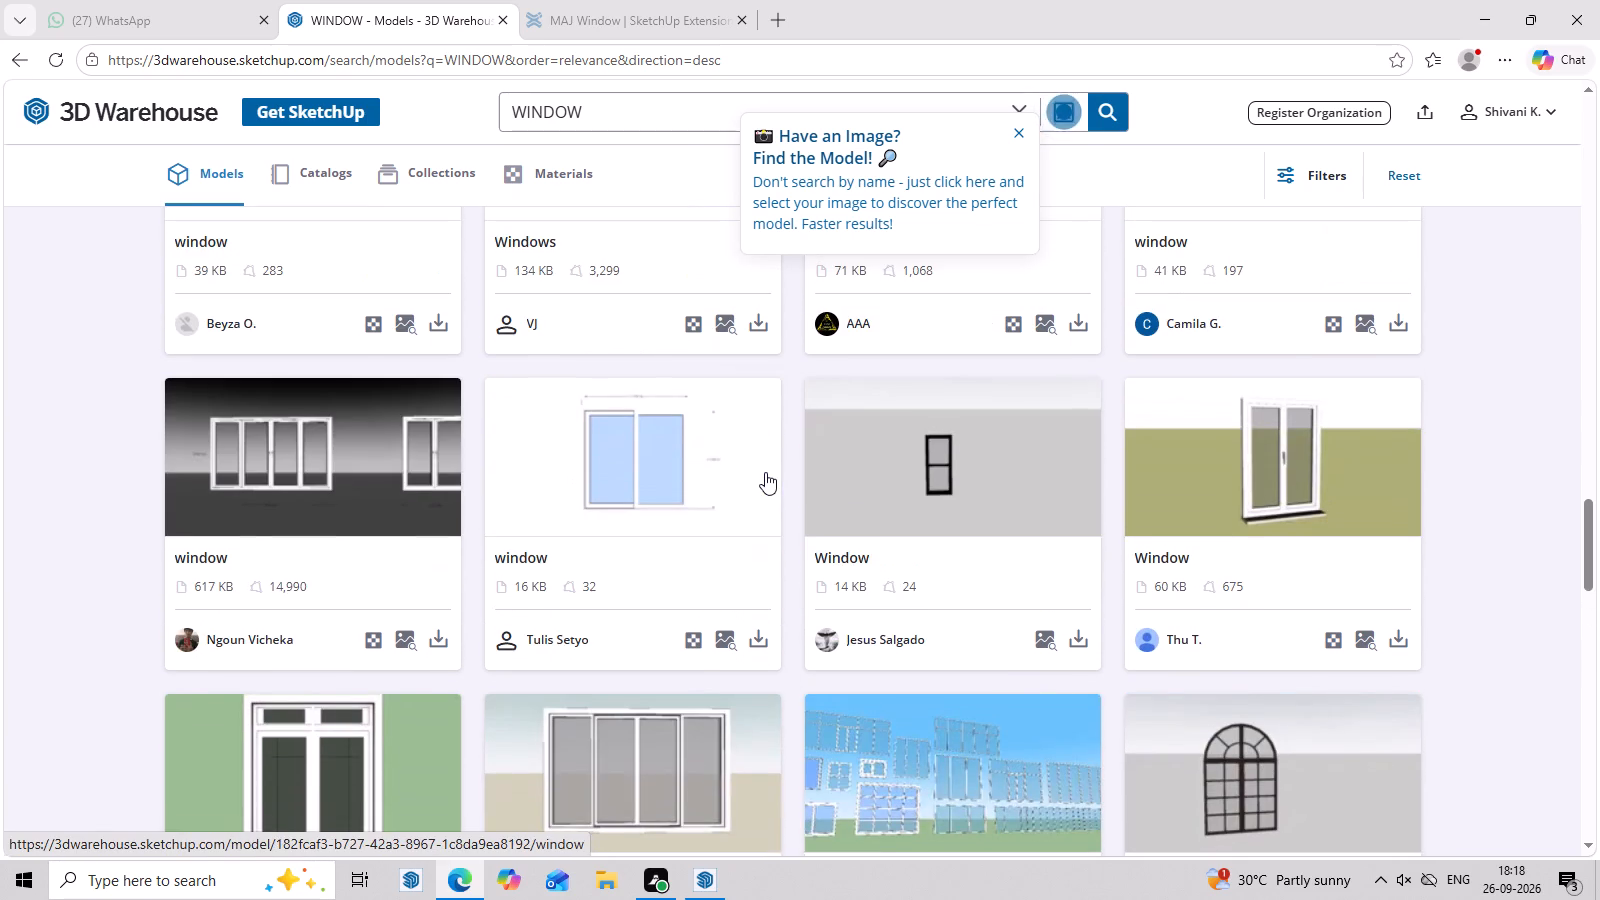
pyautogui.scroll(5, 765, 472)
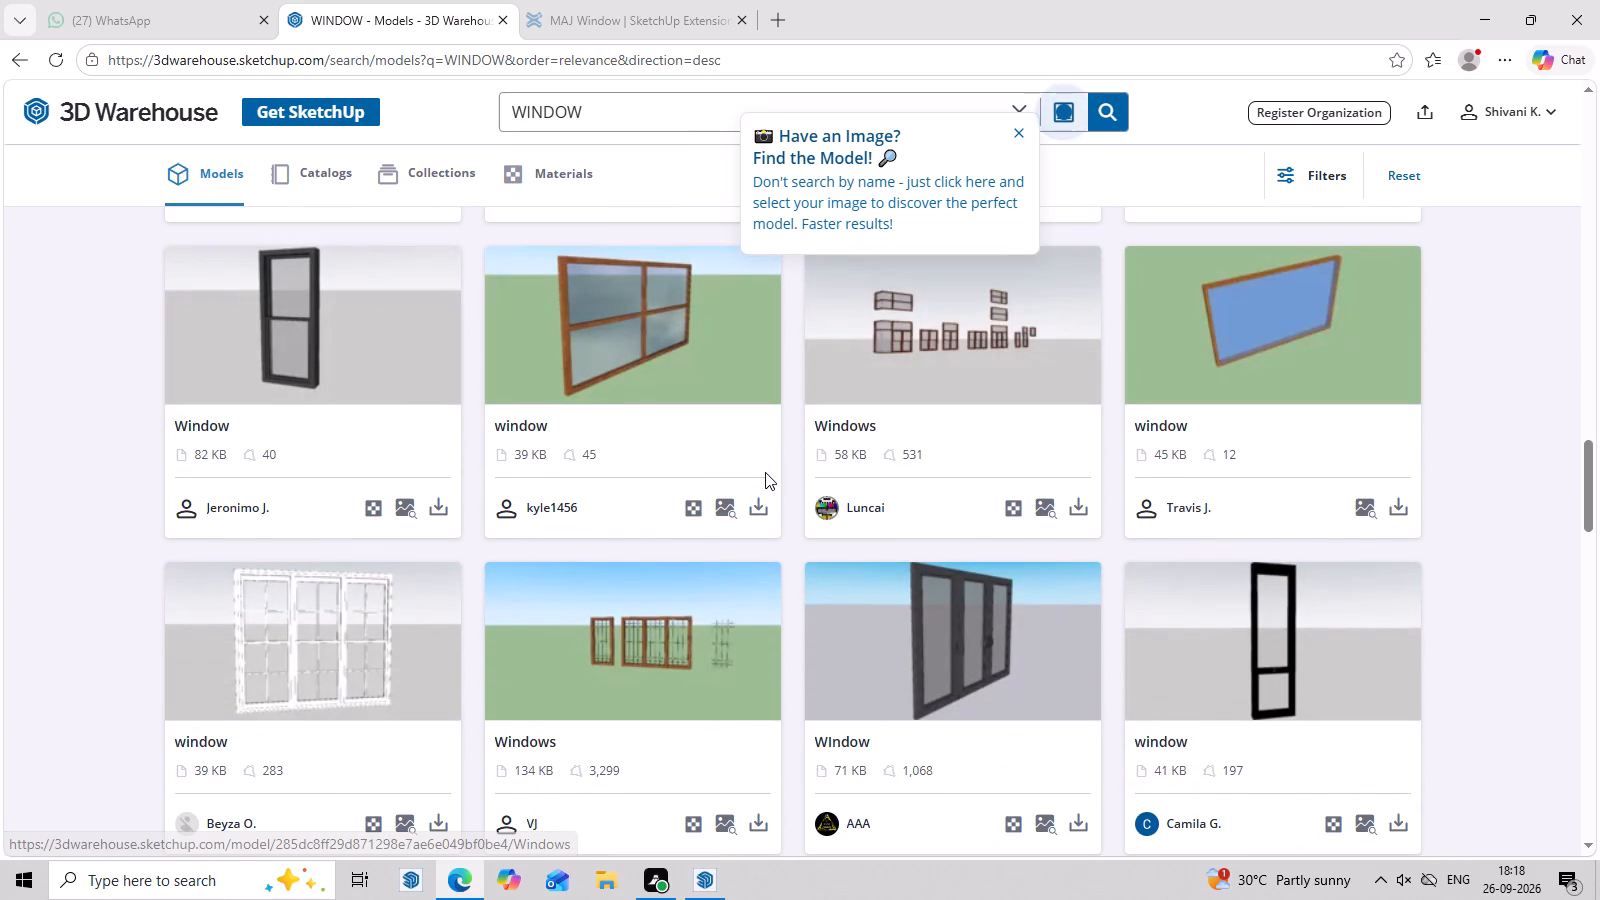
pyautogui.click(413, 622)
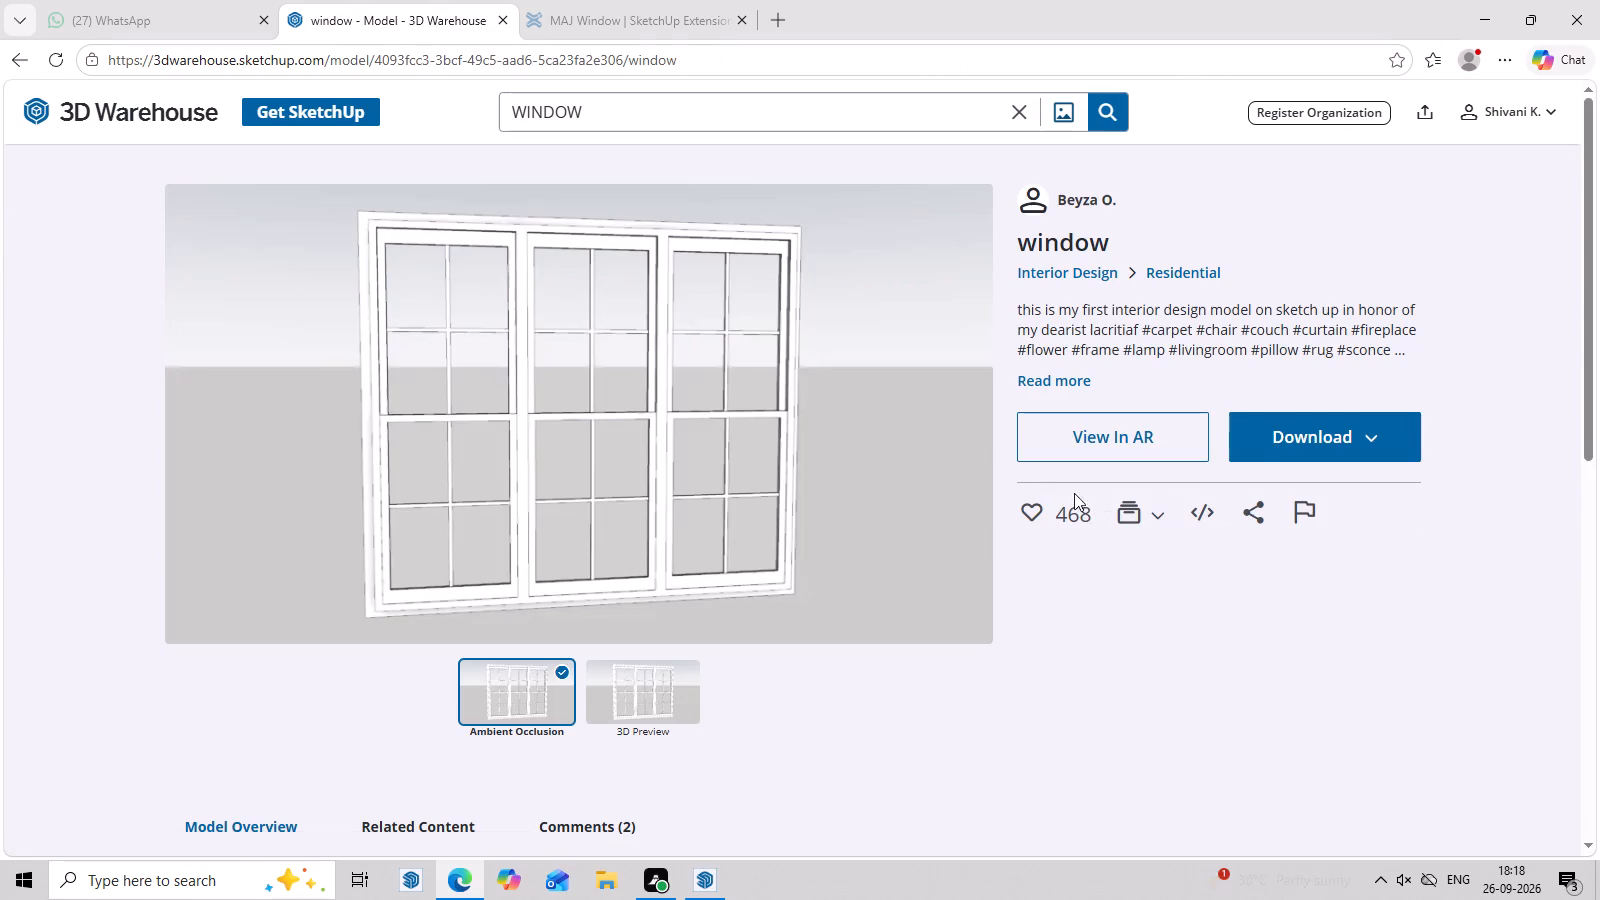
pyautogui.click(1276, 456)
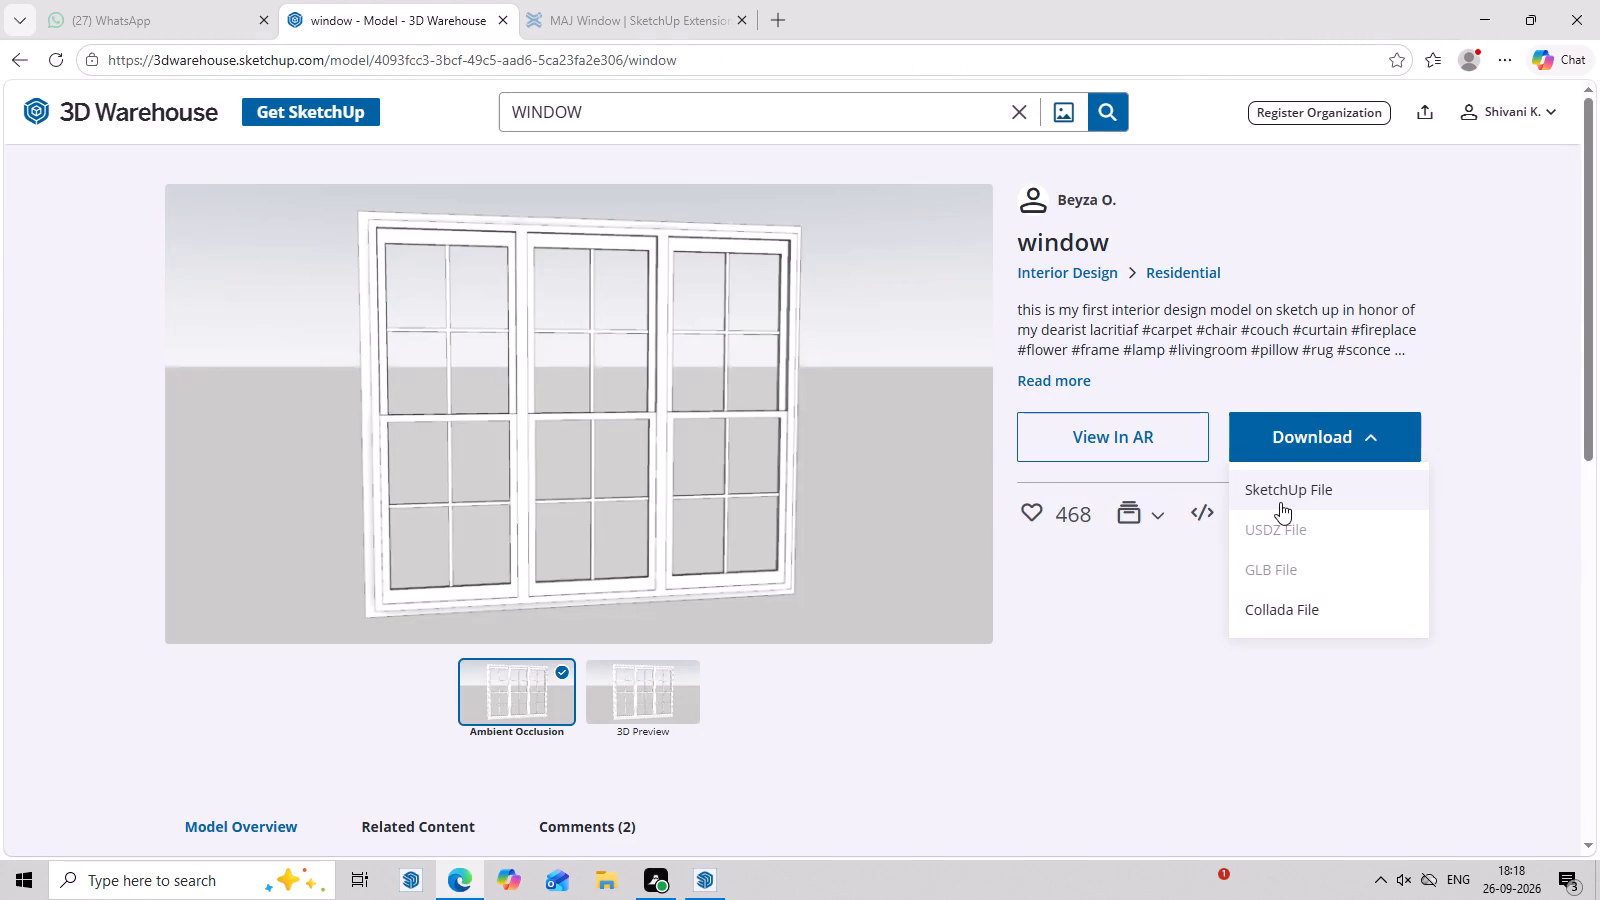
pyautogui.click(1280, 501)
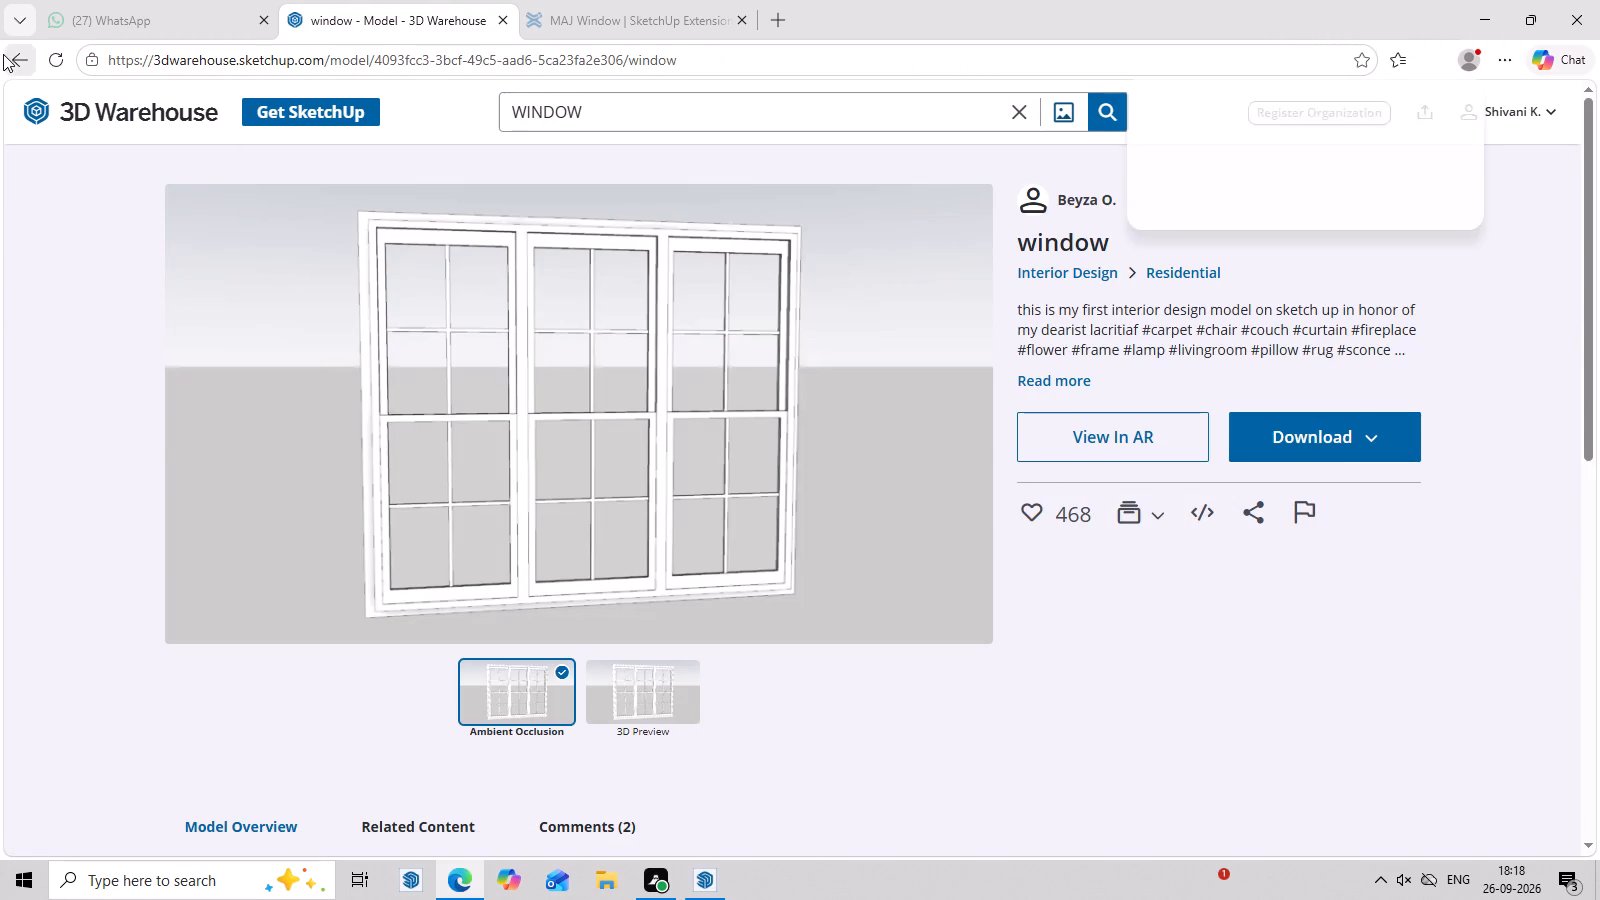
# Return to the WINDOW results and download the 112 KB "Windows" set of white grid windows as a SketchUp file.
pyautogui.click(4, 58)
pyautogui.scroll(6, 741, 405)
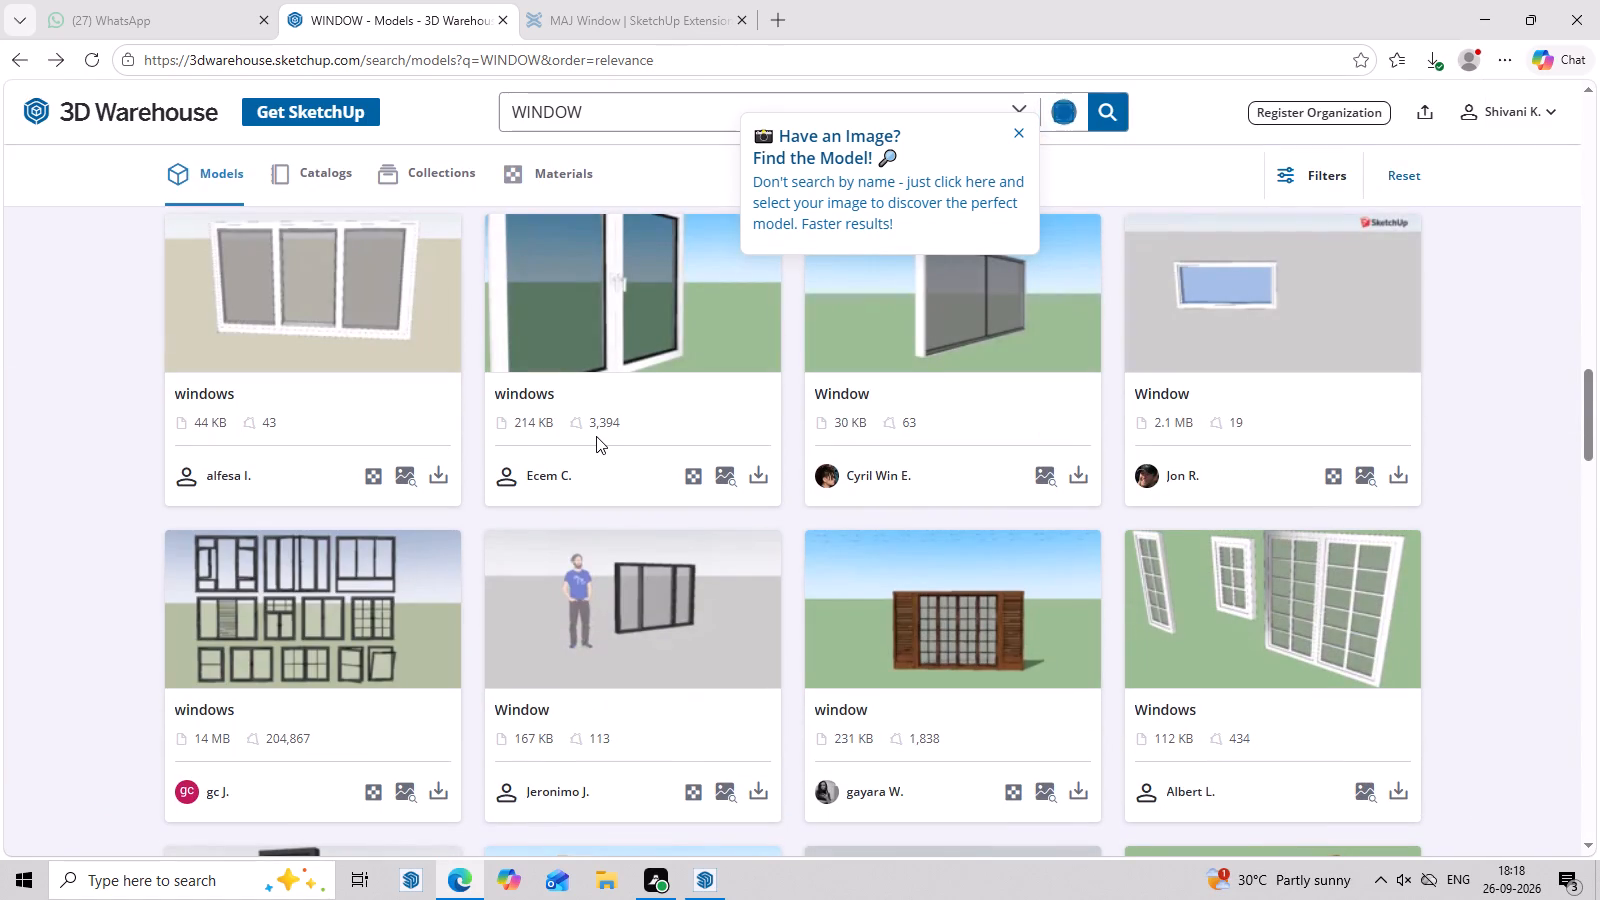
pyautogui.click(1204, 613)
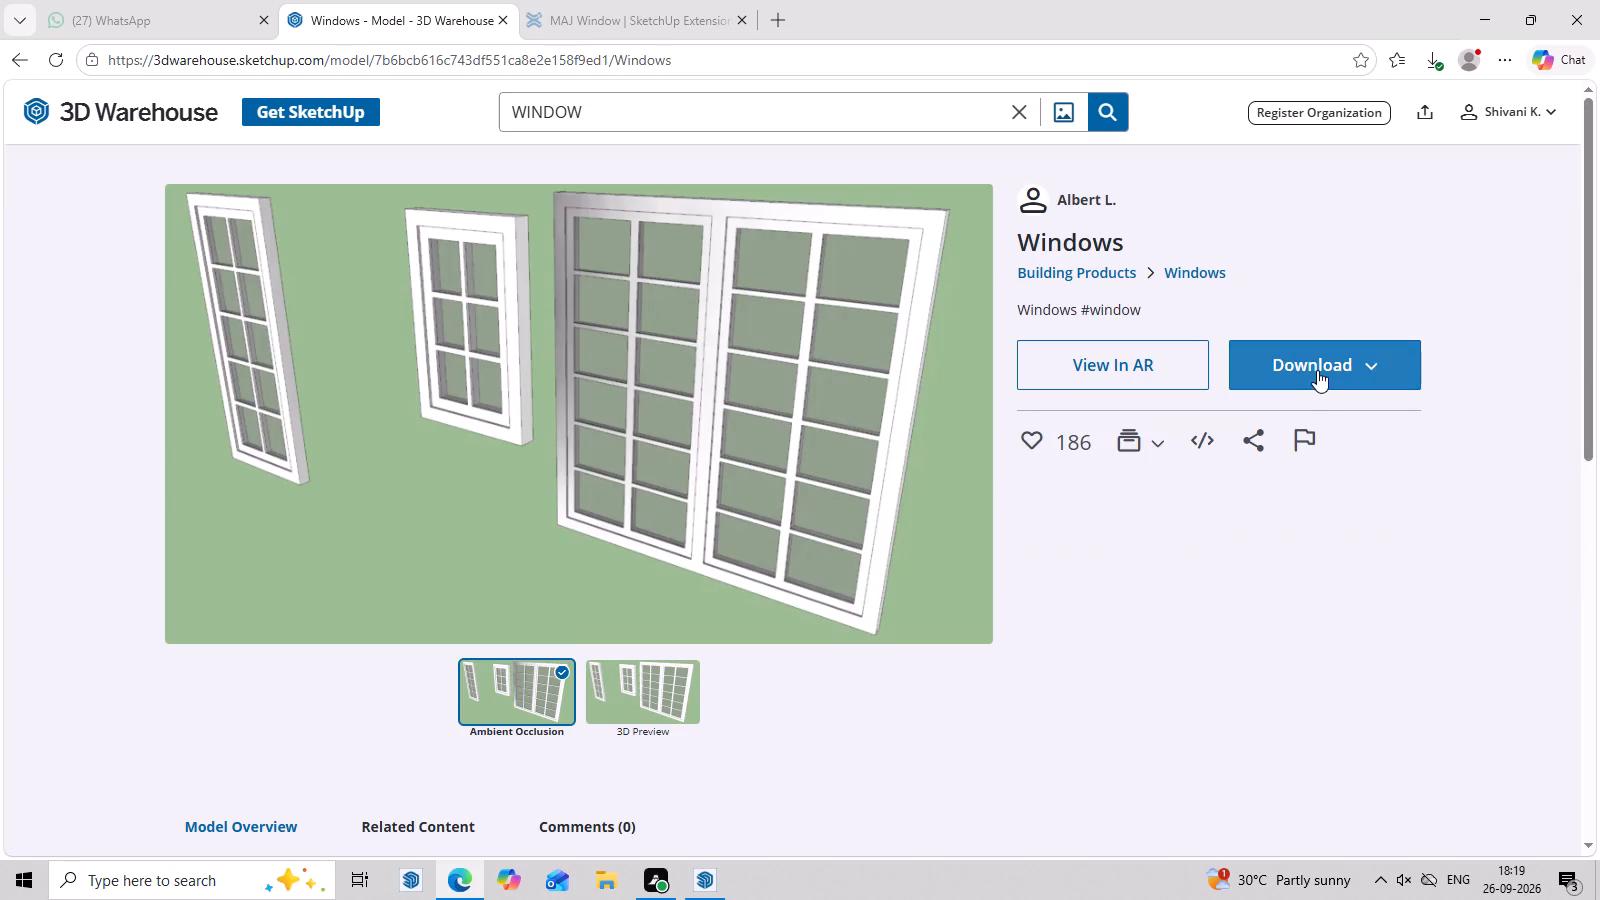
pyautogui.click(1317, 370)
pyautogui.click(1296, 420)
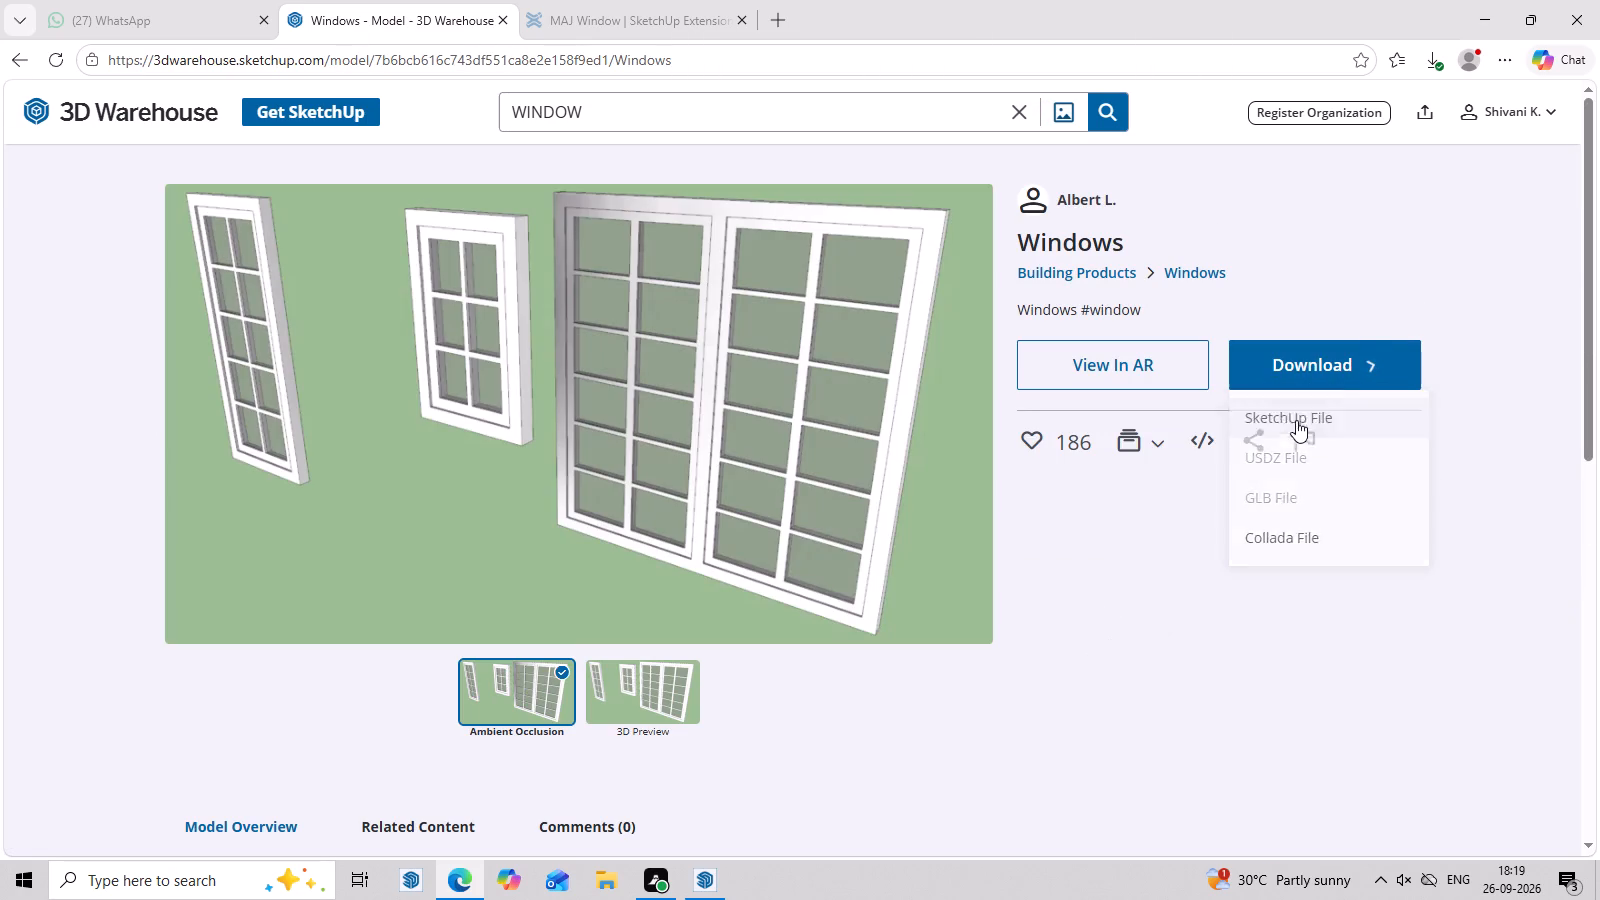
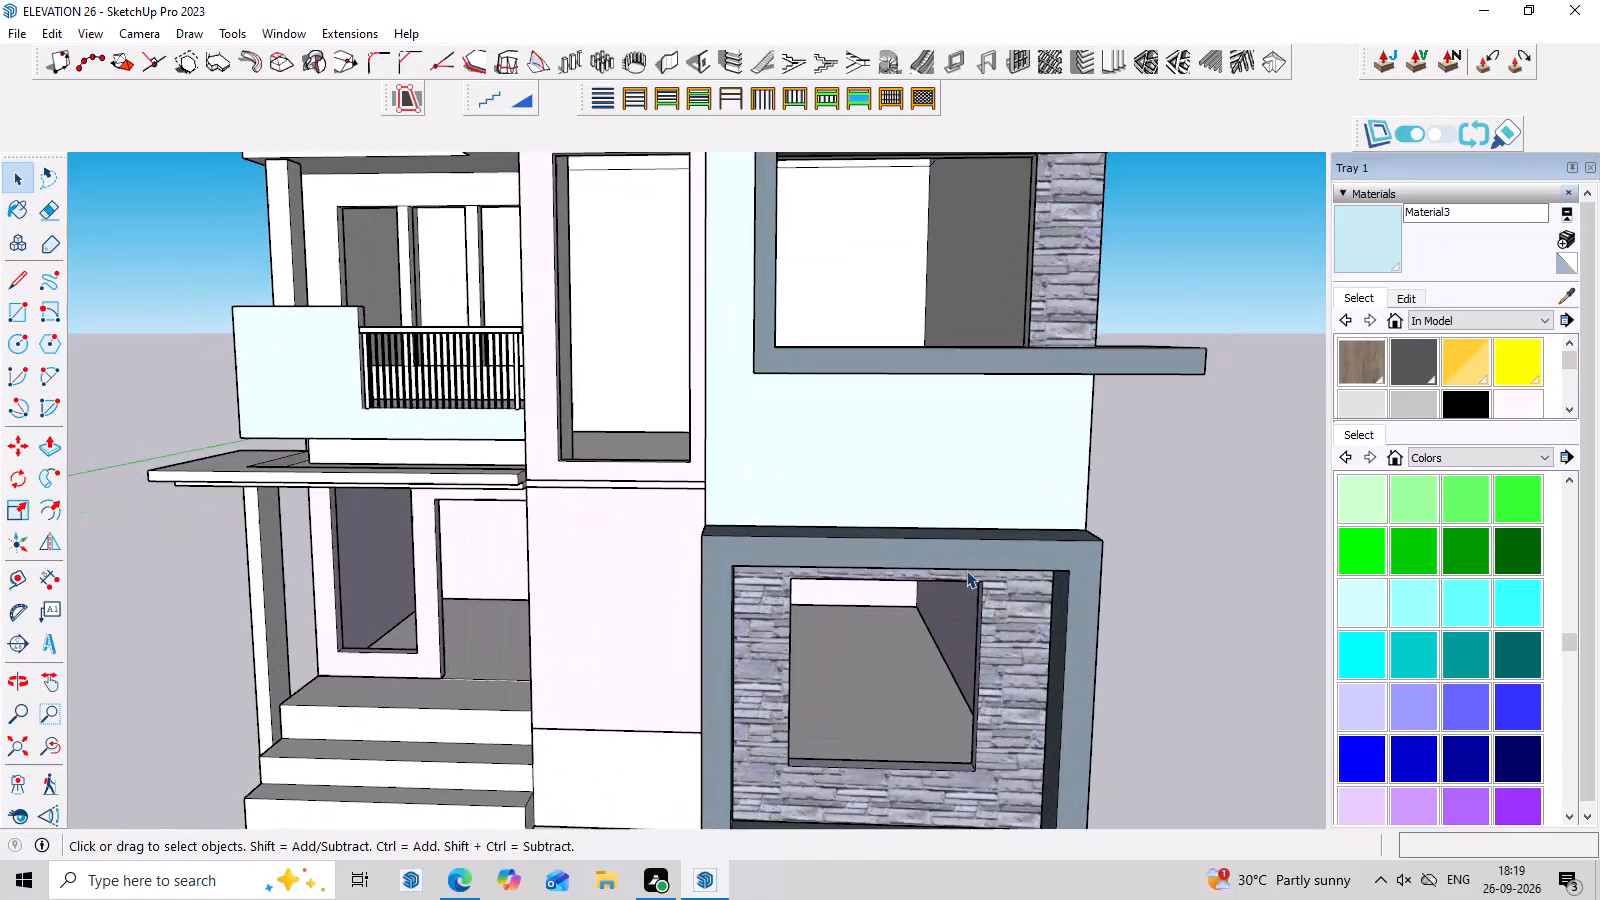
# Import the Component_1 model from the Downloads folder and place it on the open ground between the two houses.
pyautogui.scroll(2, 1004, 659)
pyautogui.moveTo(1030, 590); pyautogui.dragTo(1038, 540, button='middle')
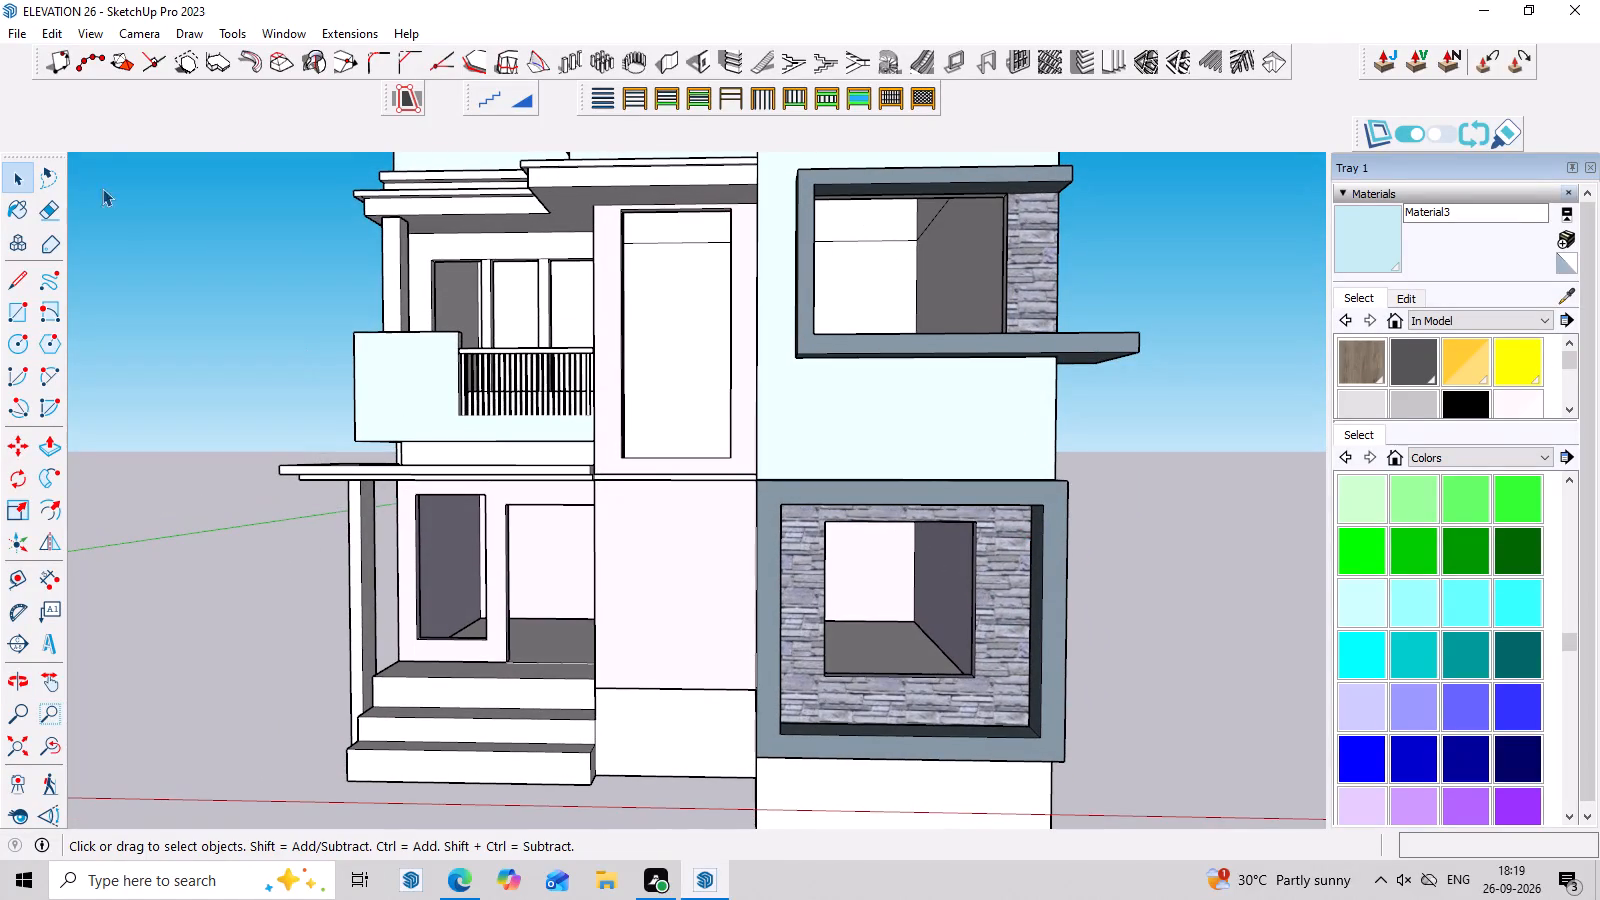
pyautogui.click(12, 31)
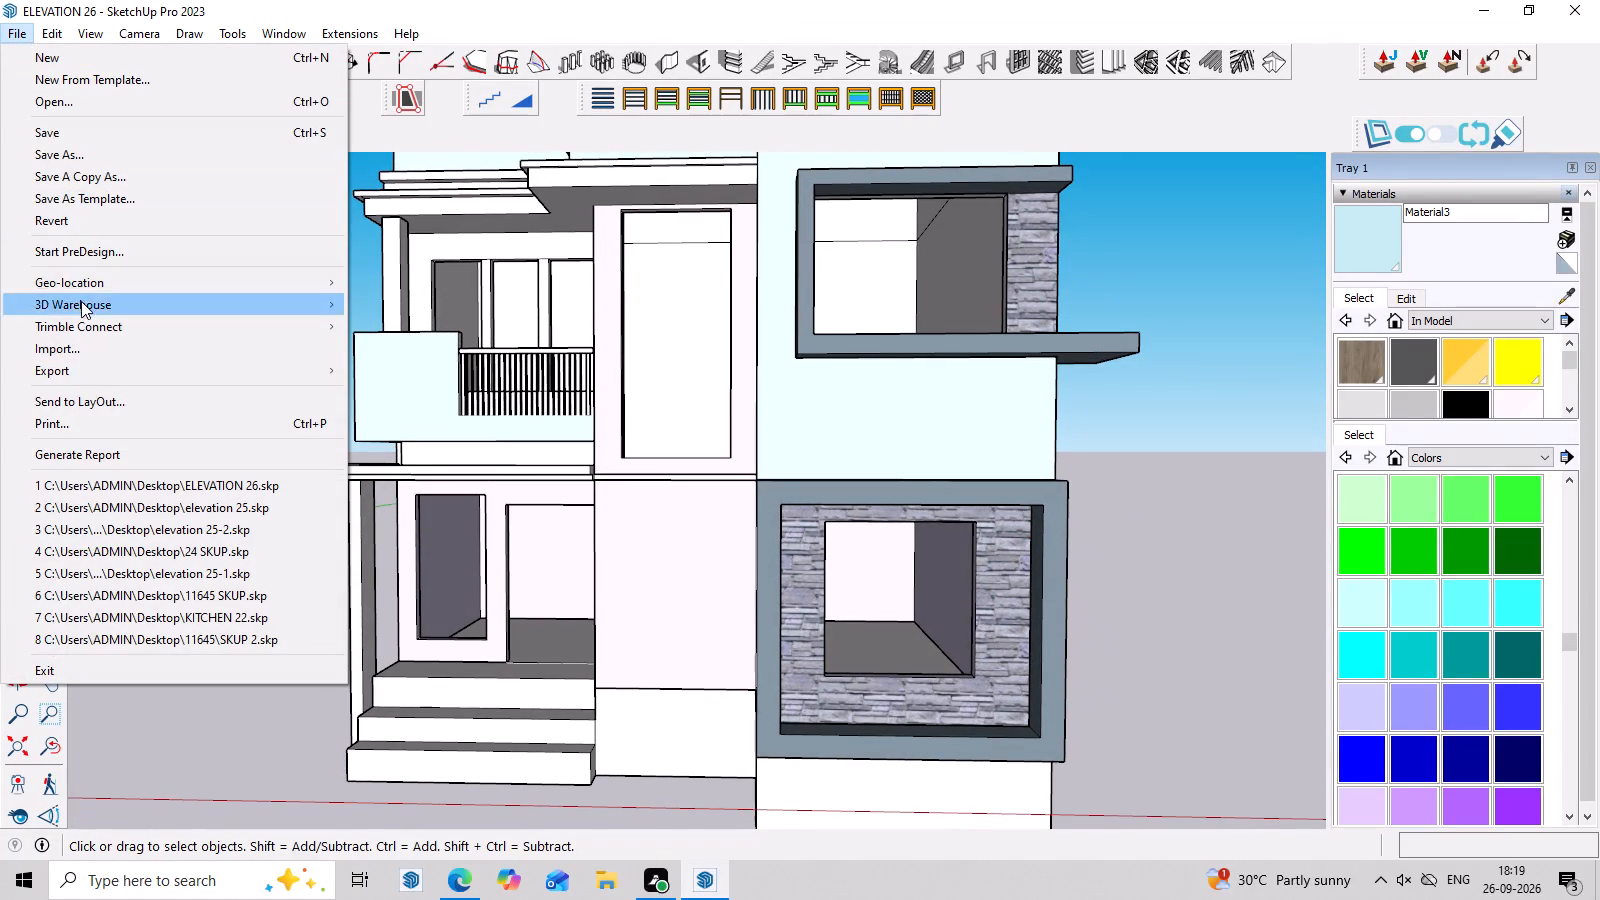
pyautogui.click(94, 353)
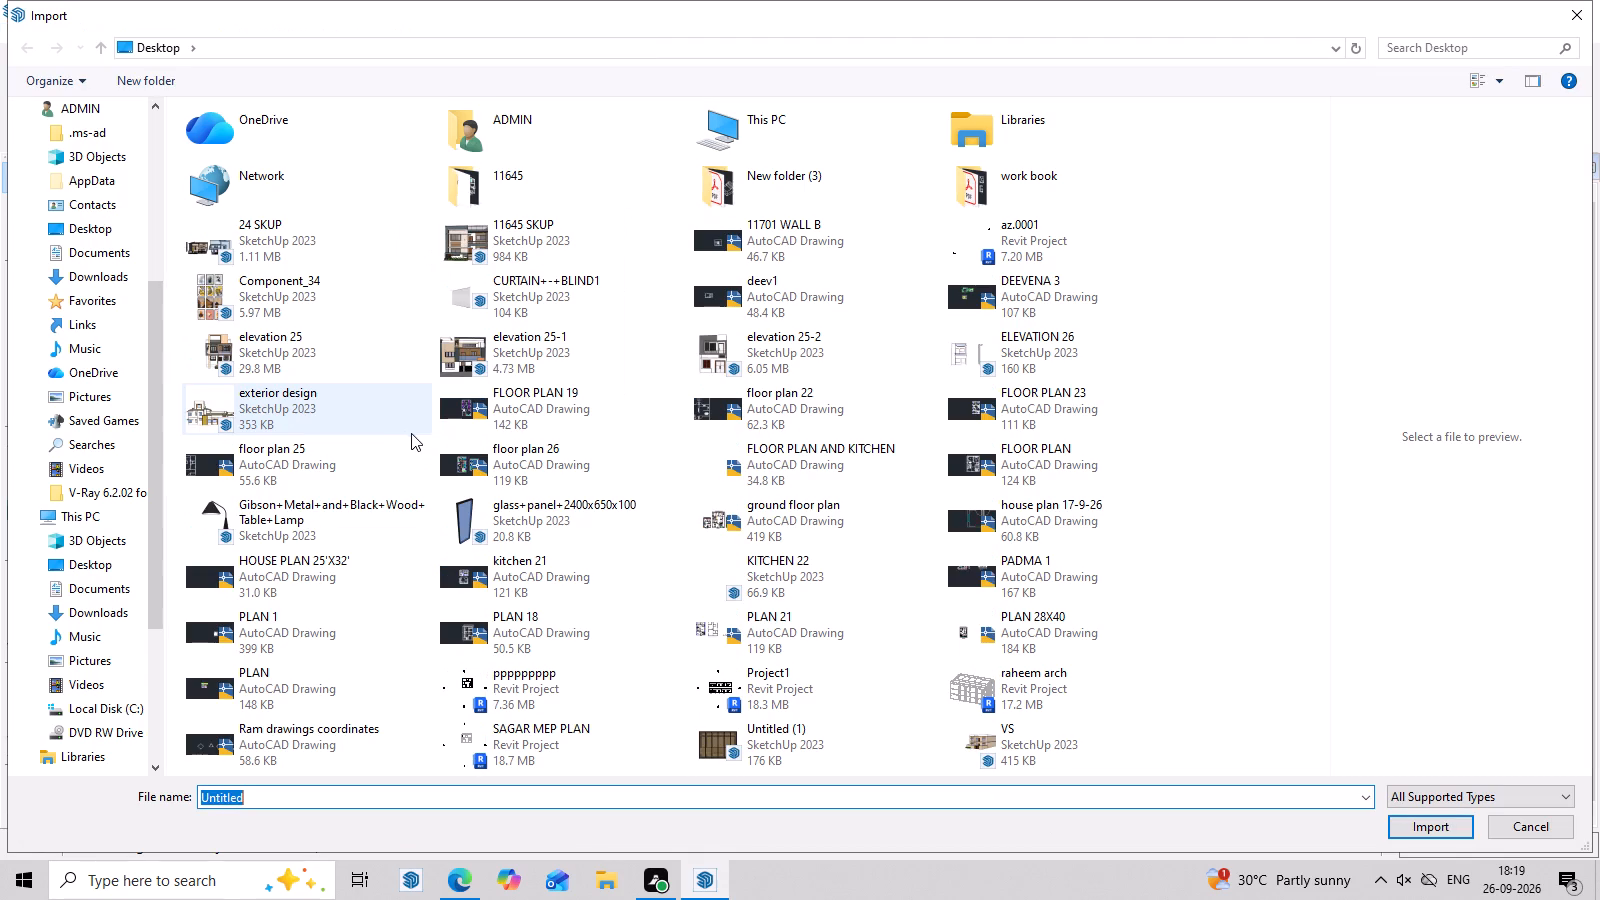
pyautogui.scroll(6, 240, 283)
pyautogui.scroll(3, 106, 181)
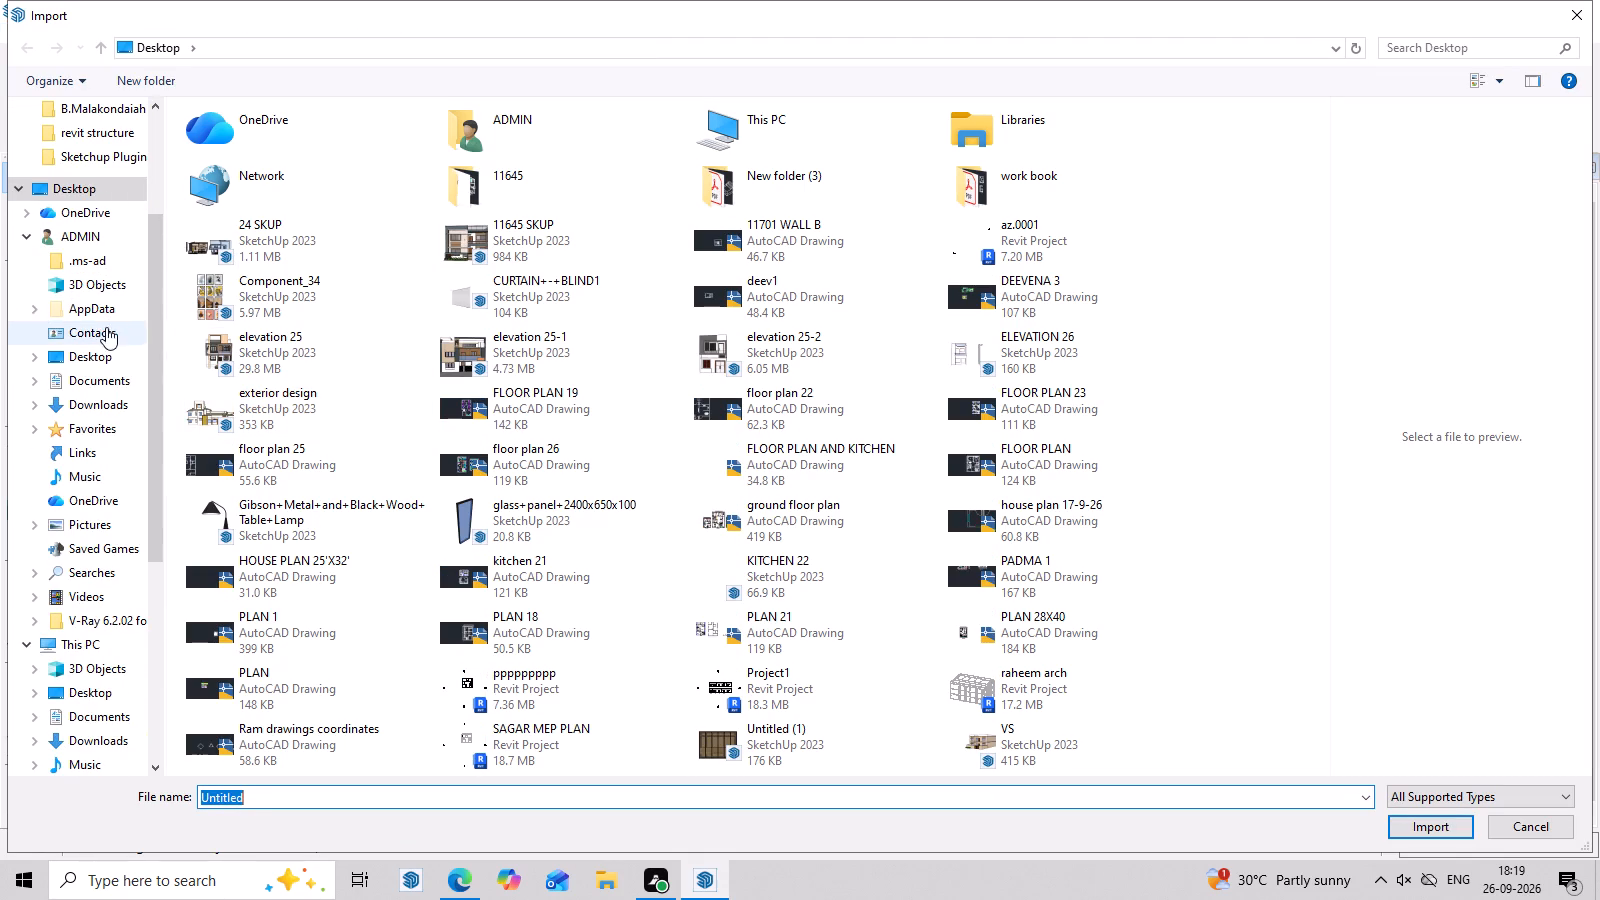
pyautogui.scroll(11, 106, 167)
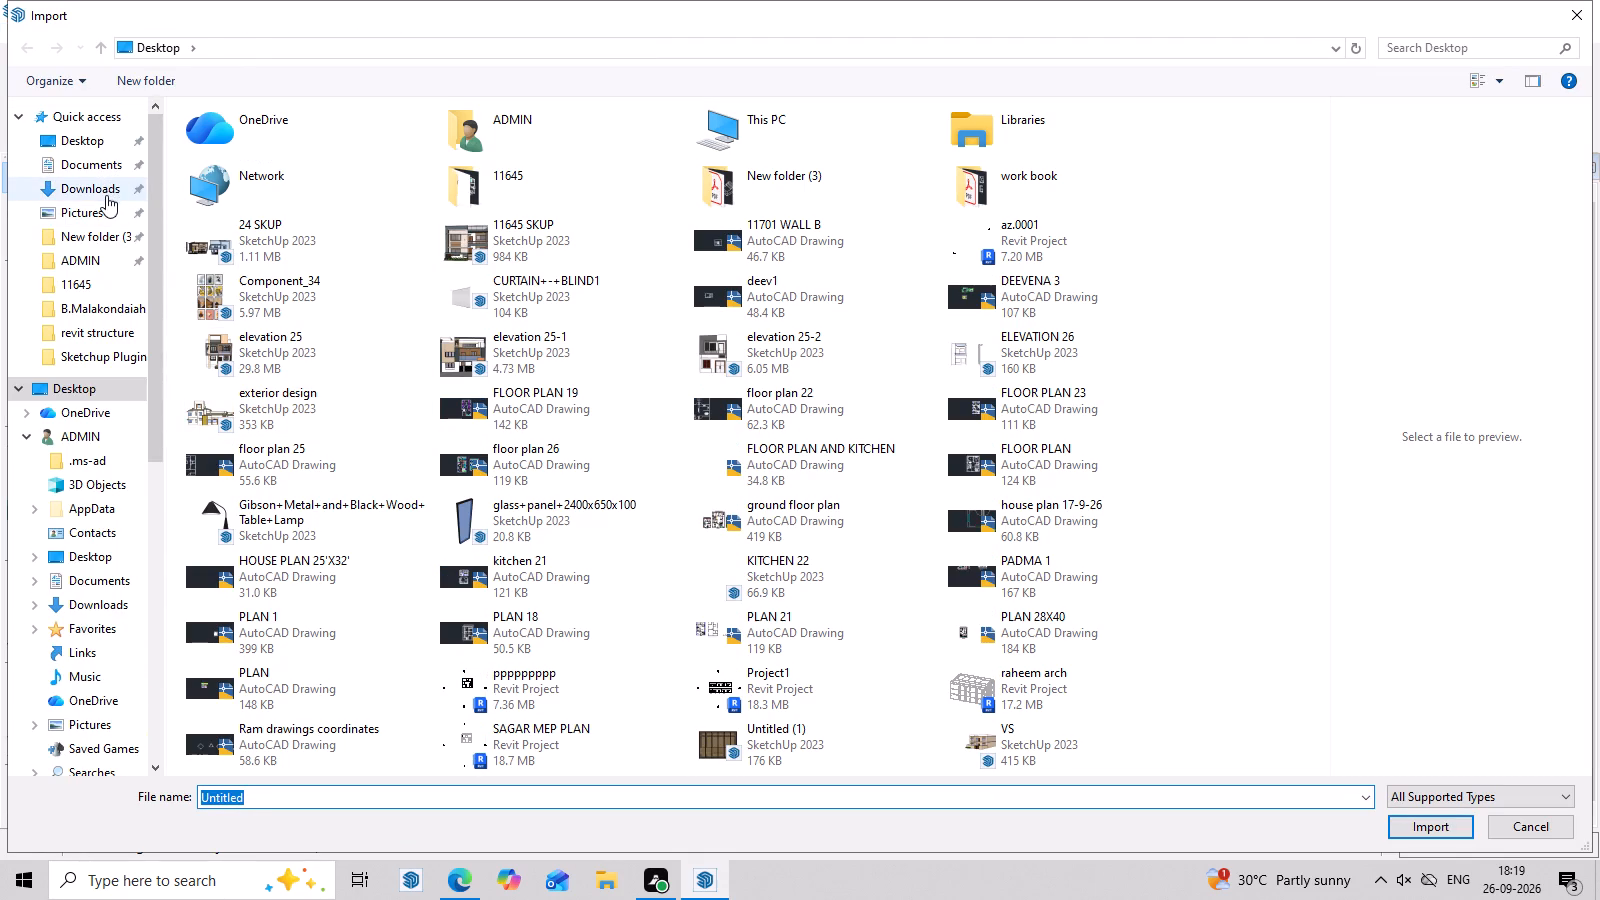
pyautogui.click(106, 195)
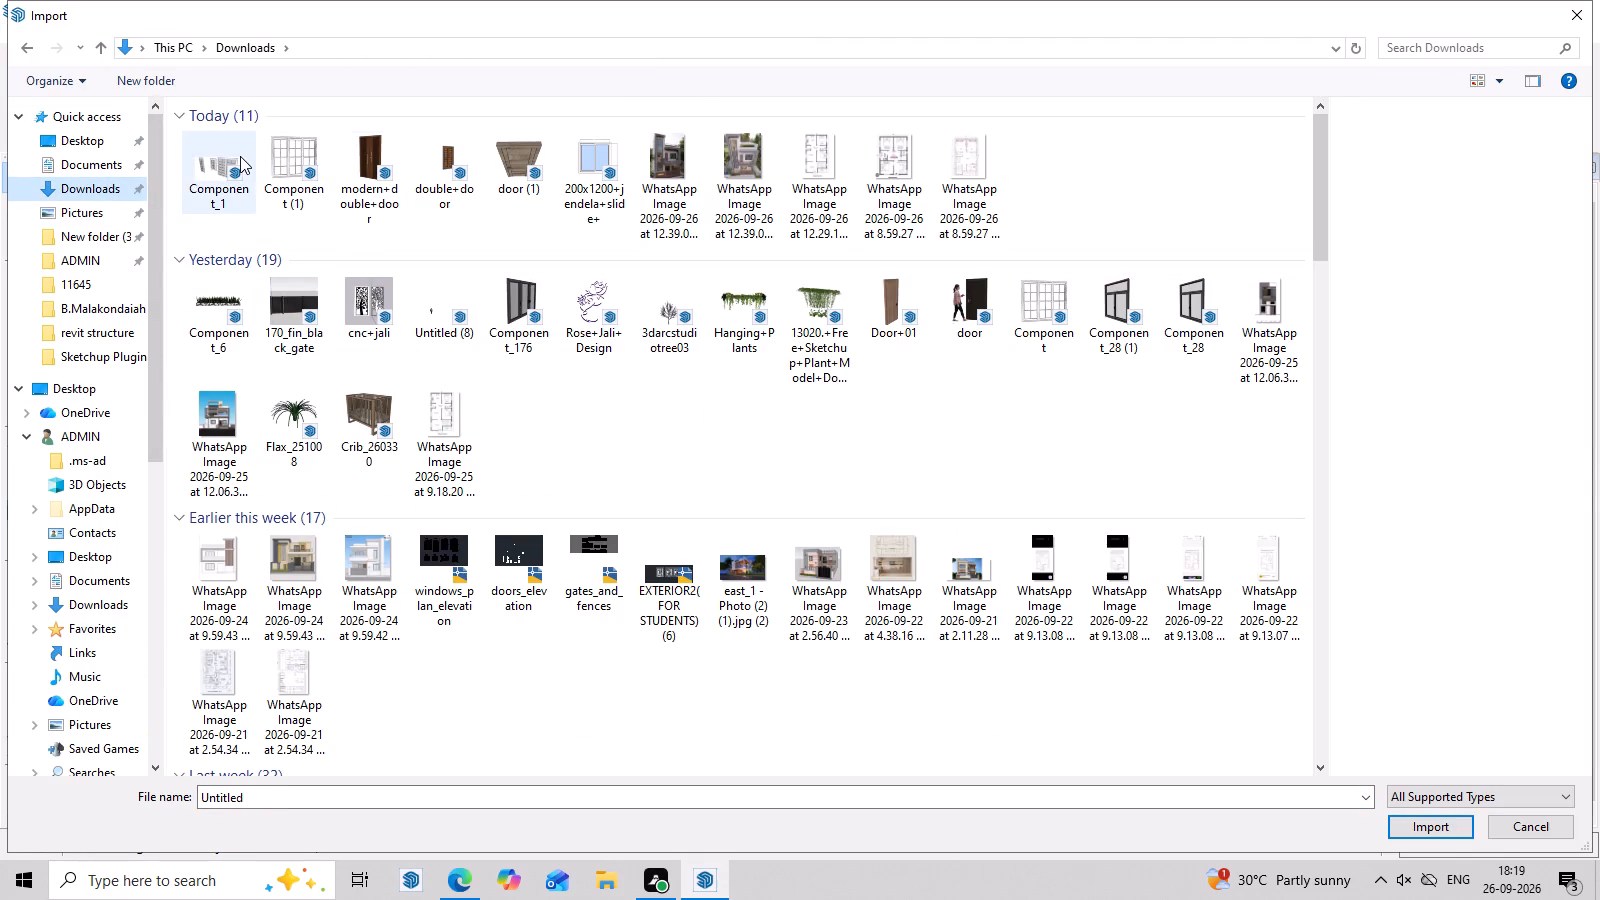
pyautogui.click(240, 156)
pyautogui.click(1435, 825)
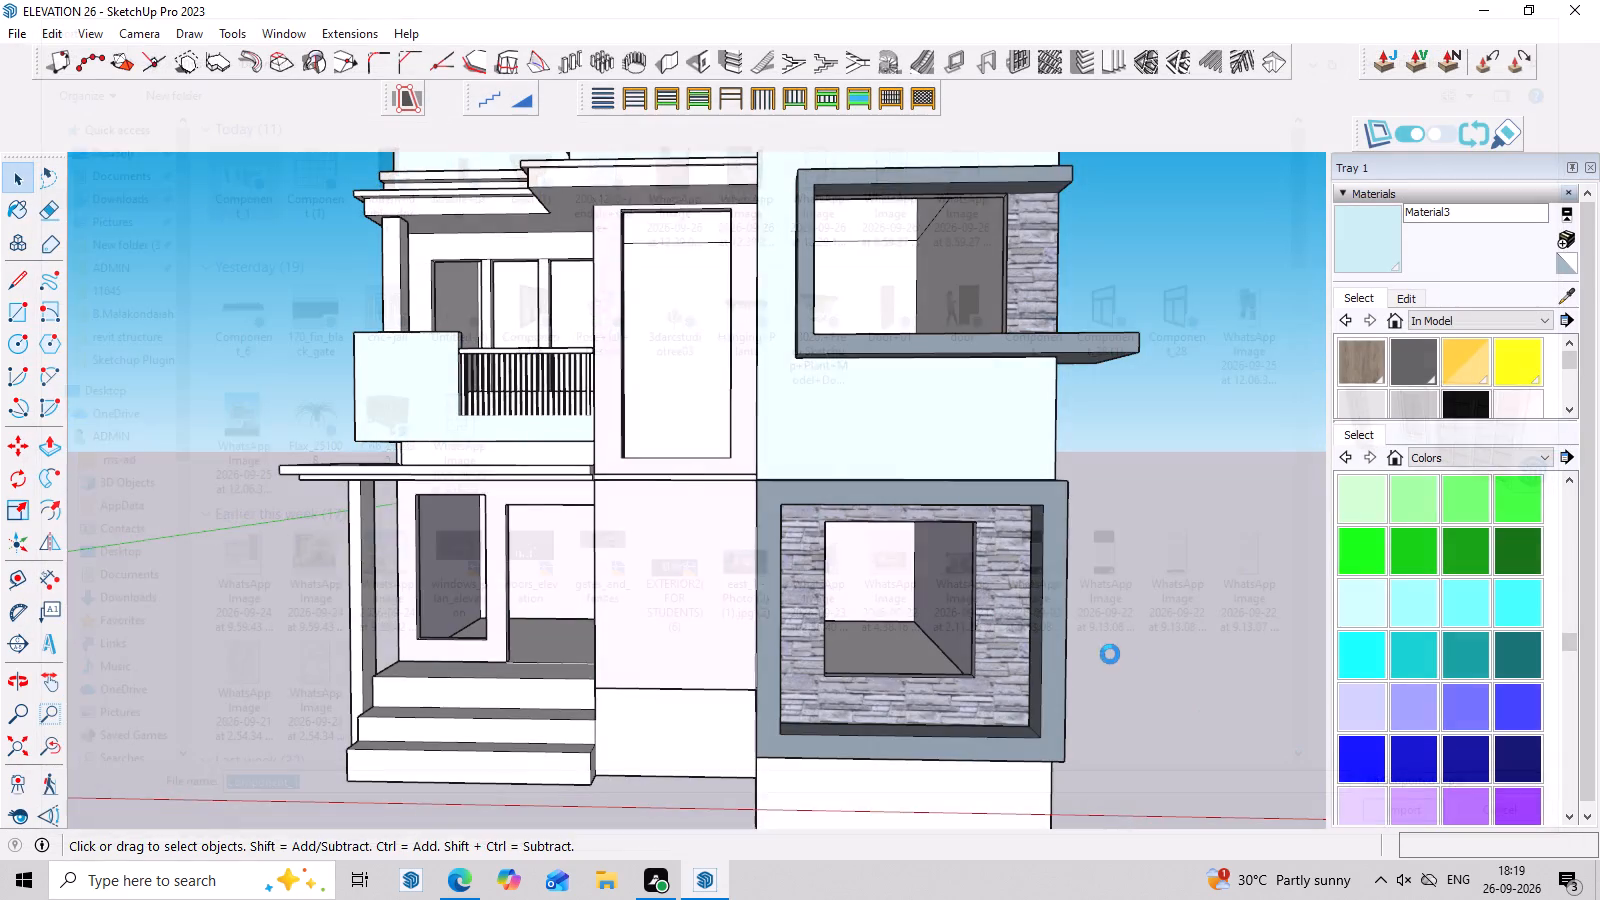
pyautogui.scroll(-10, 1103, 603)
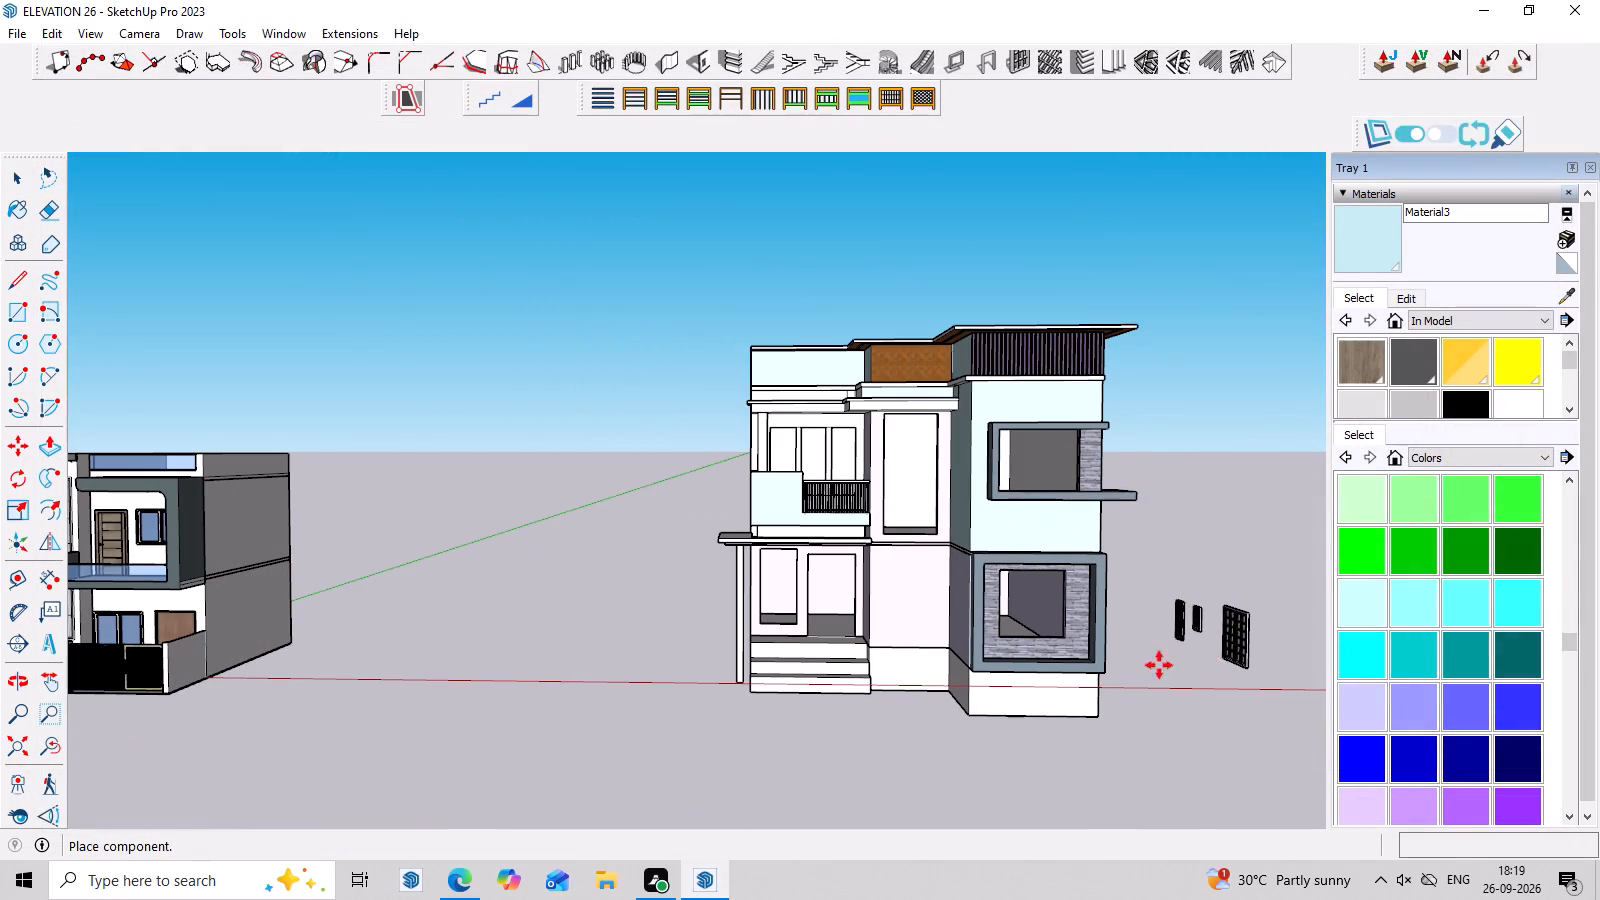
pyautogui.click(487, 648)
# Explode the imported Component_1 so its three windows can be handled separately.
pyautogui.scroll(2, 572, 662)
pyautogui.moveTo(606, 668); pyautogui.dragTo(801, 675, button='middle')
pyautogui.scroll(2, 629, 610)
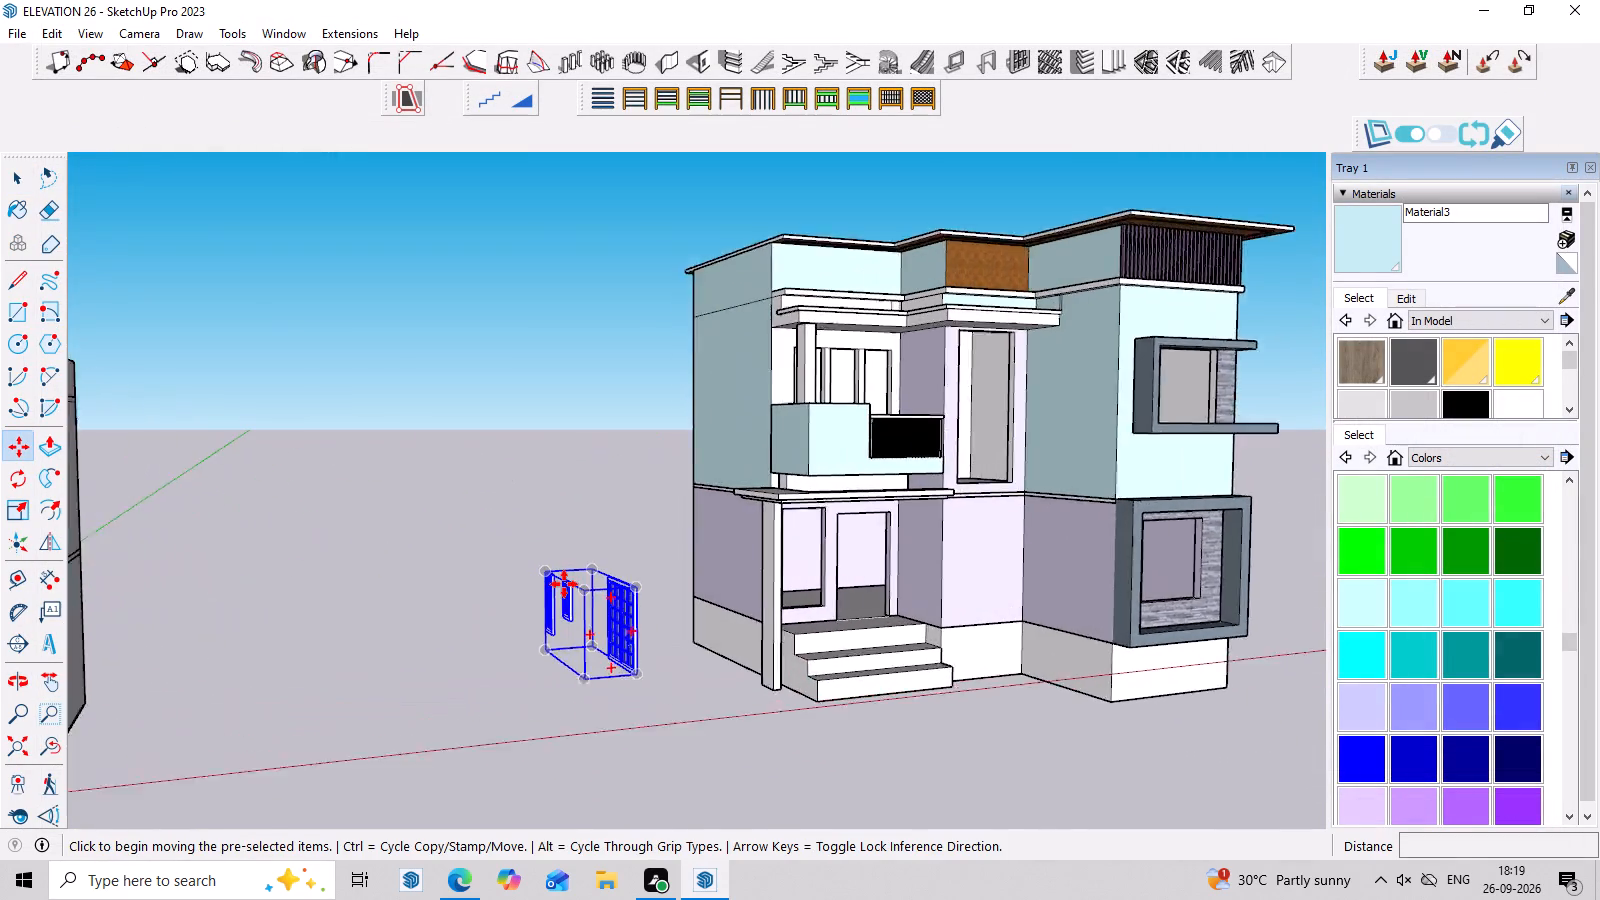
pyautogui.scroll(4, 564, 584)
pyautogui.rightClick(620, 596)
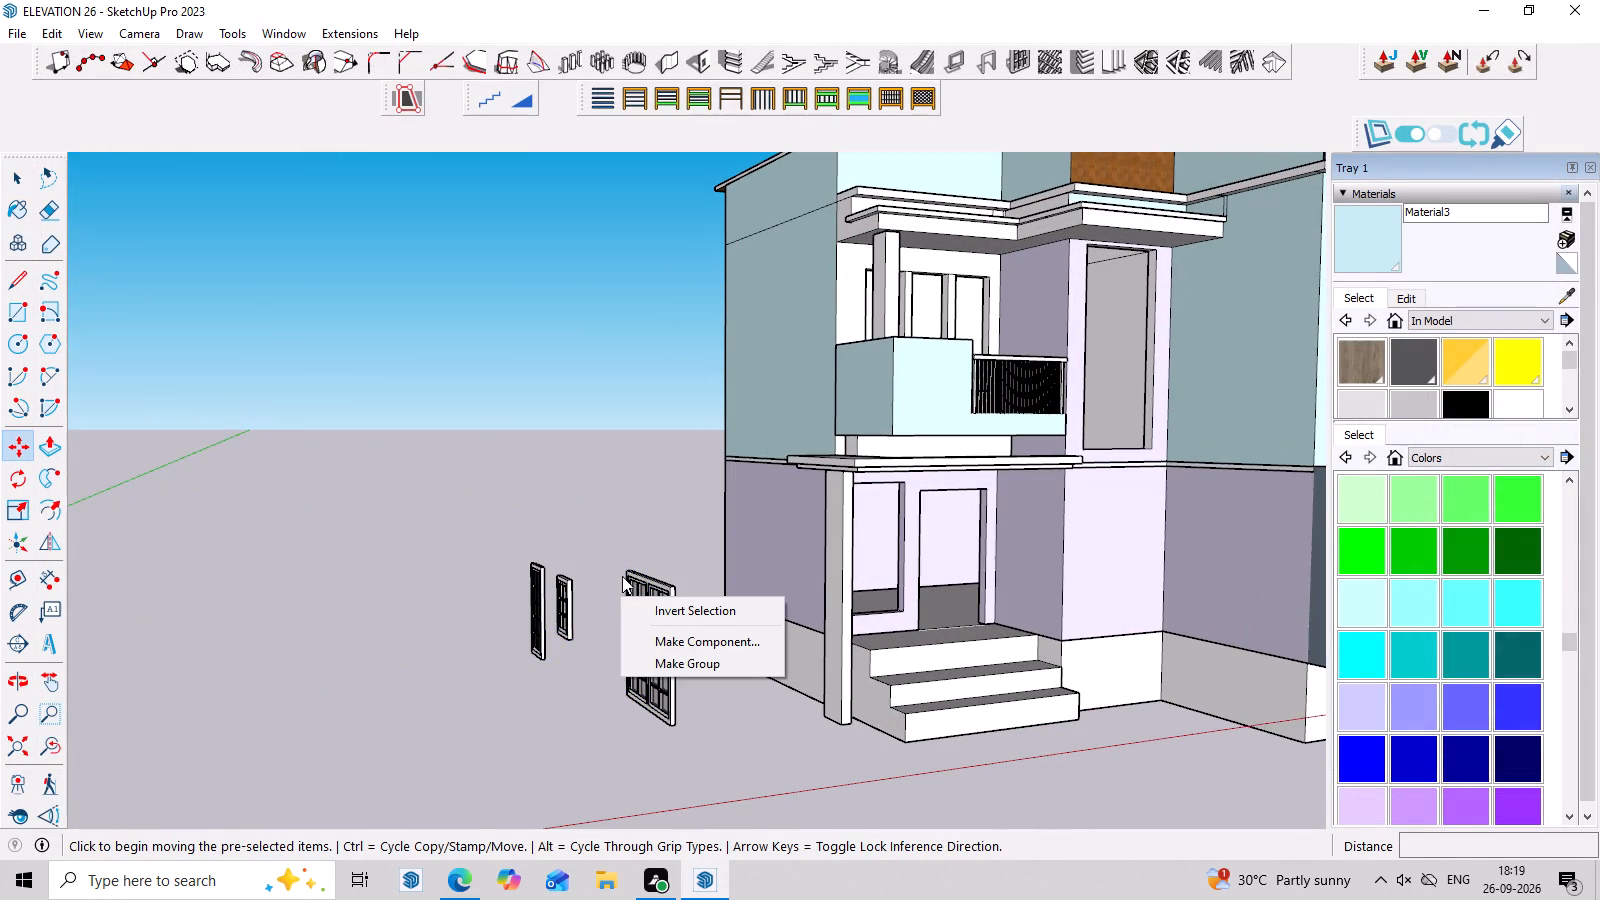
pyautogui.click(622, 576)
pyautogui.rightClick(622, 576)
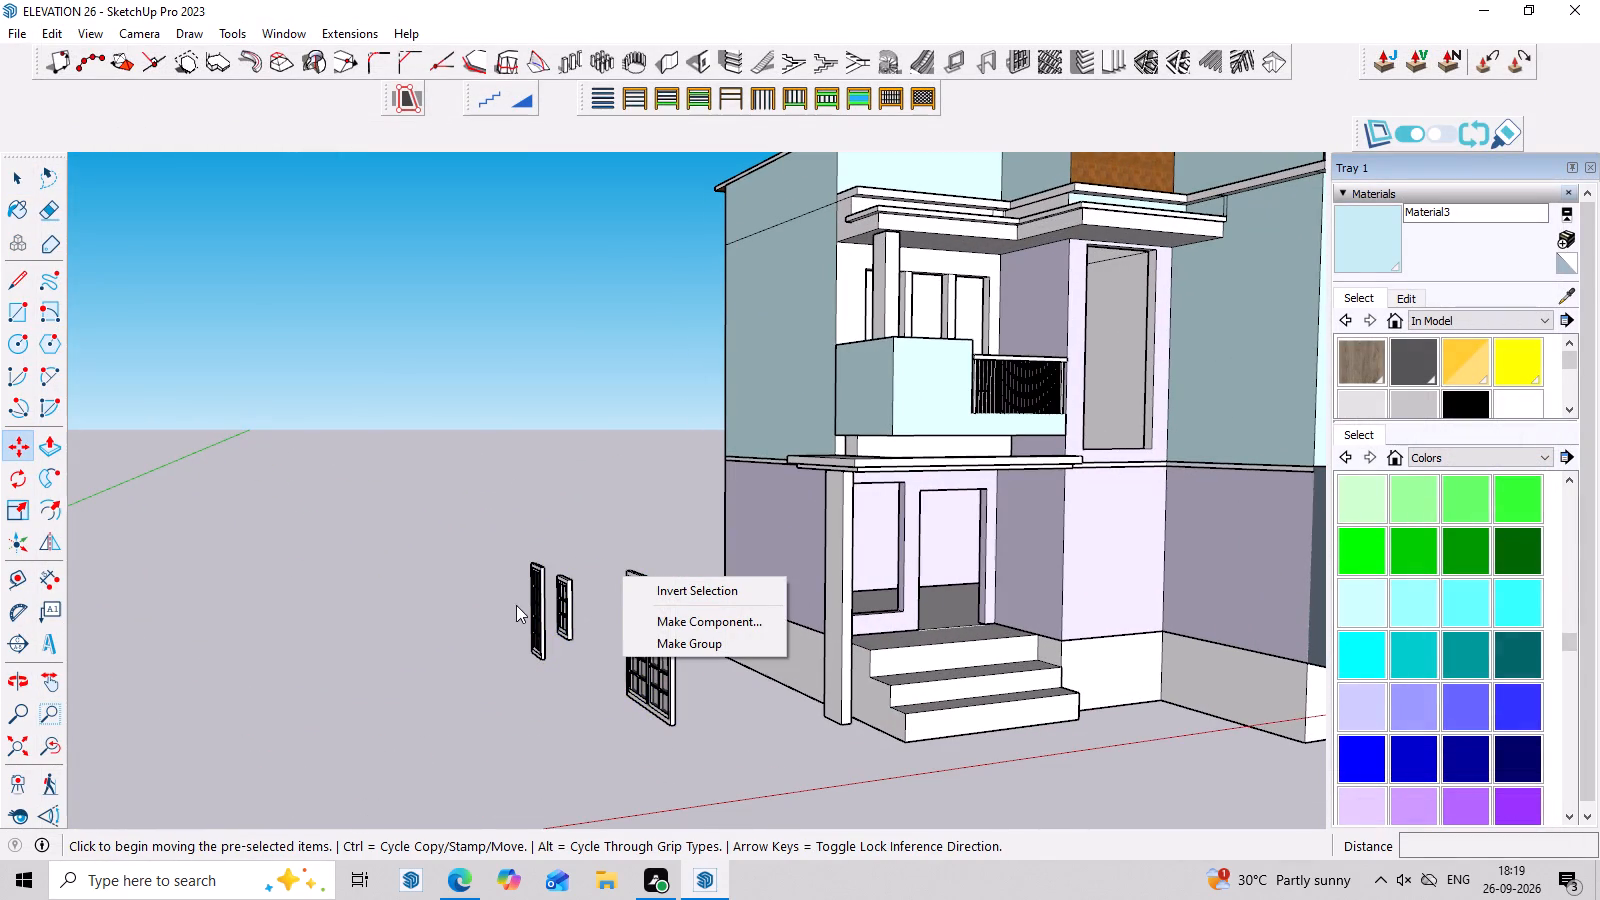
pyautogui.doubleClick(537, 598)
pyautogui.rightClick(537, 598)
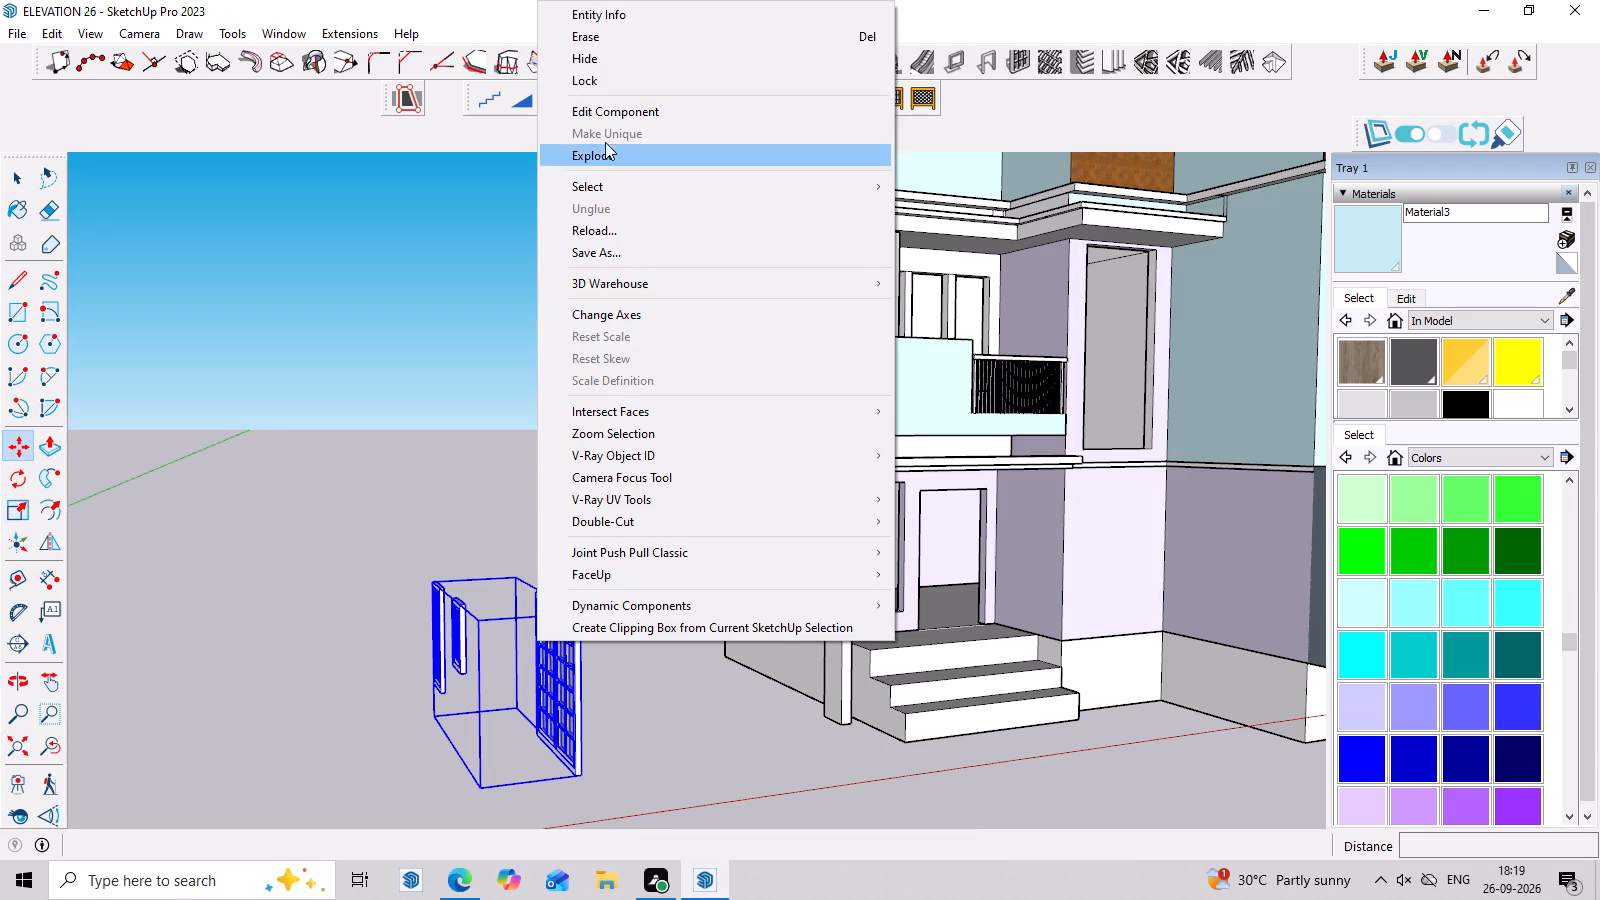
pyautogui.click(602, 156)
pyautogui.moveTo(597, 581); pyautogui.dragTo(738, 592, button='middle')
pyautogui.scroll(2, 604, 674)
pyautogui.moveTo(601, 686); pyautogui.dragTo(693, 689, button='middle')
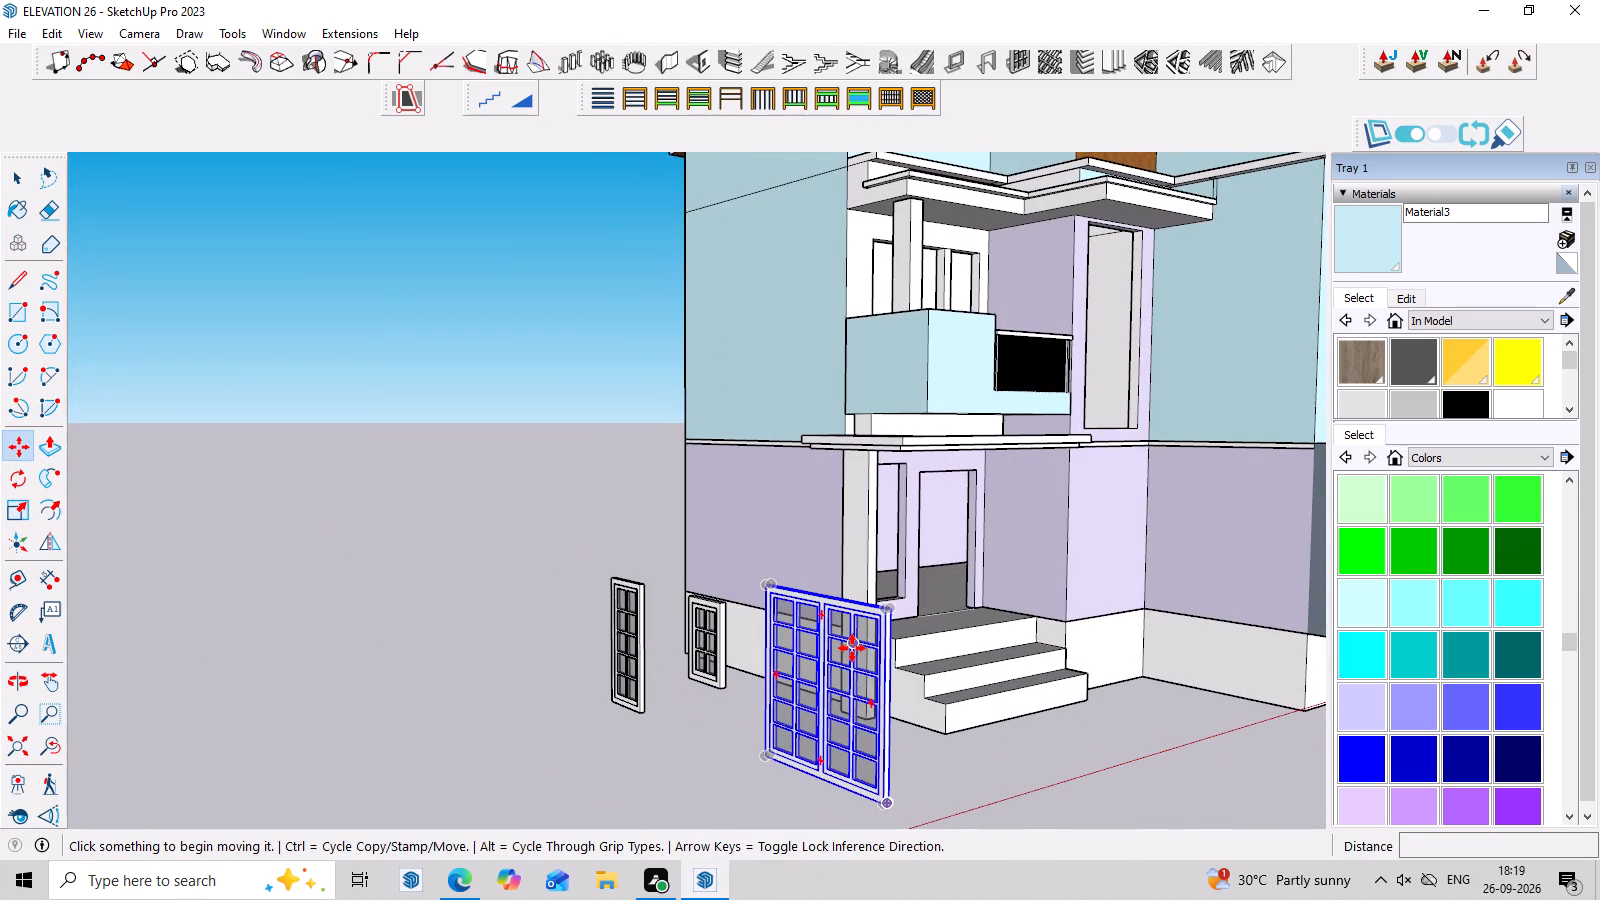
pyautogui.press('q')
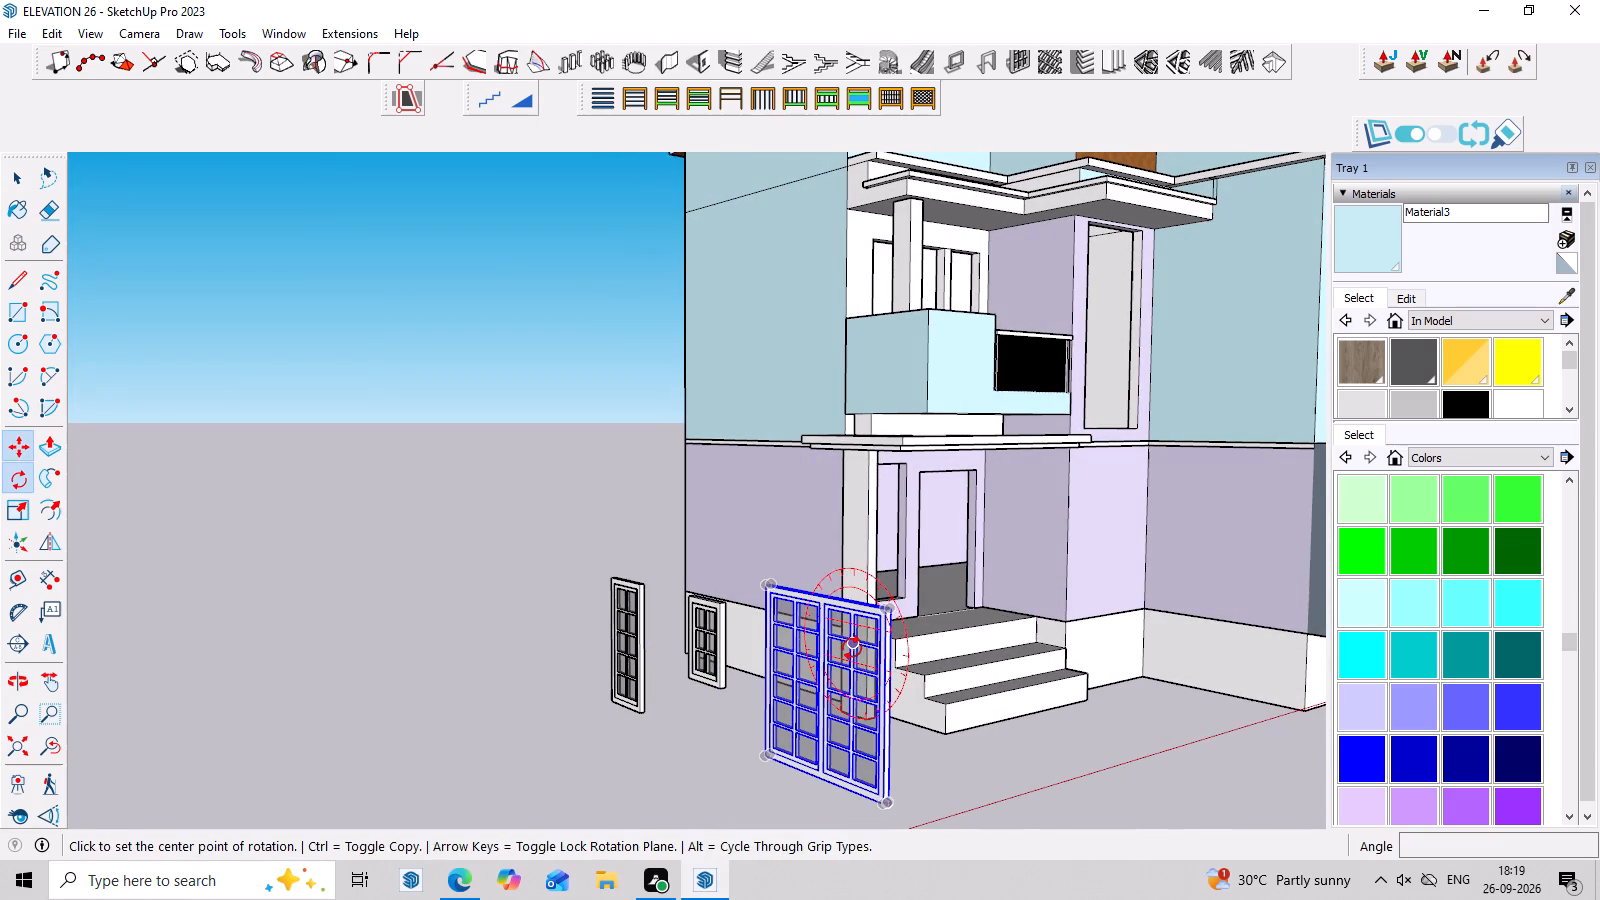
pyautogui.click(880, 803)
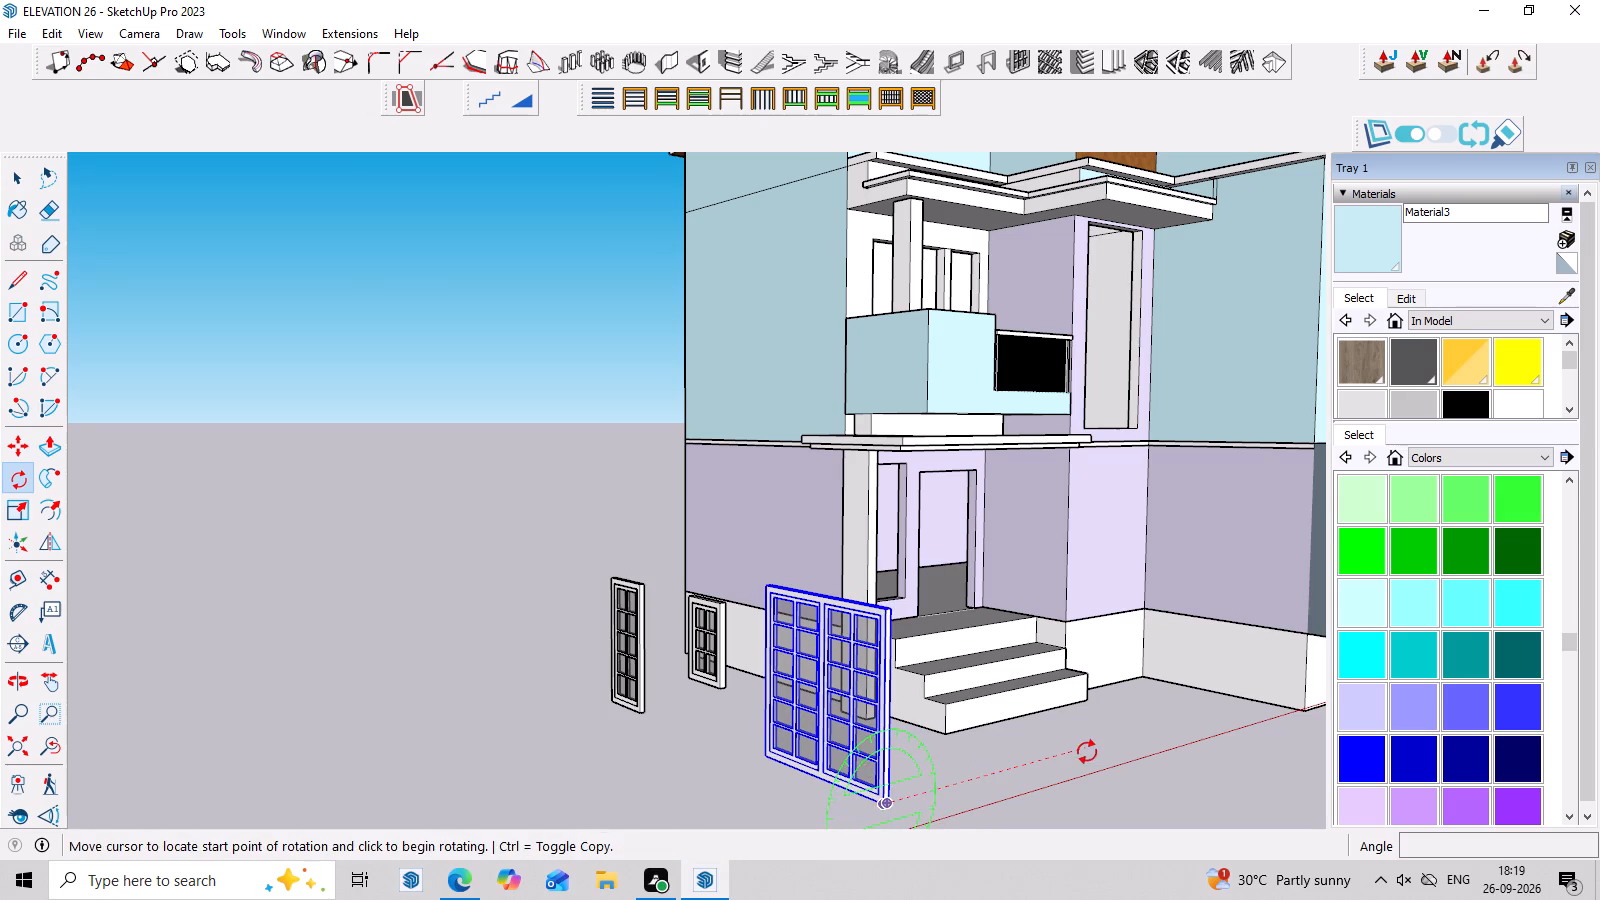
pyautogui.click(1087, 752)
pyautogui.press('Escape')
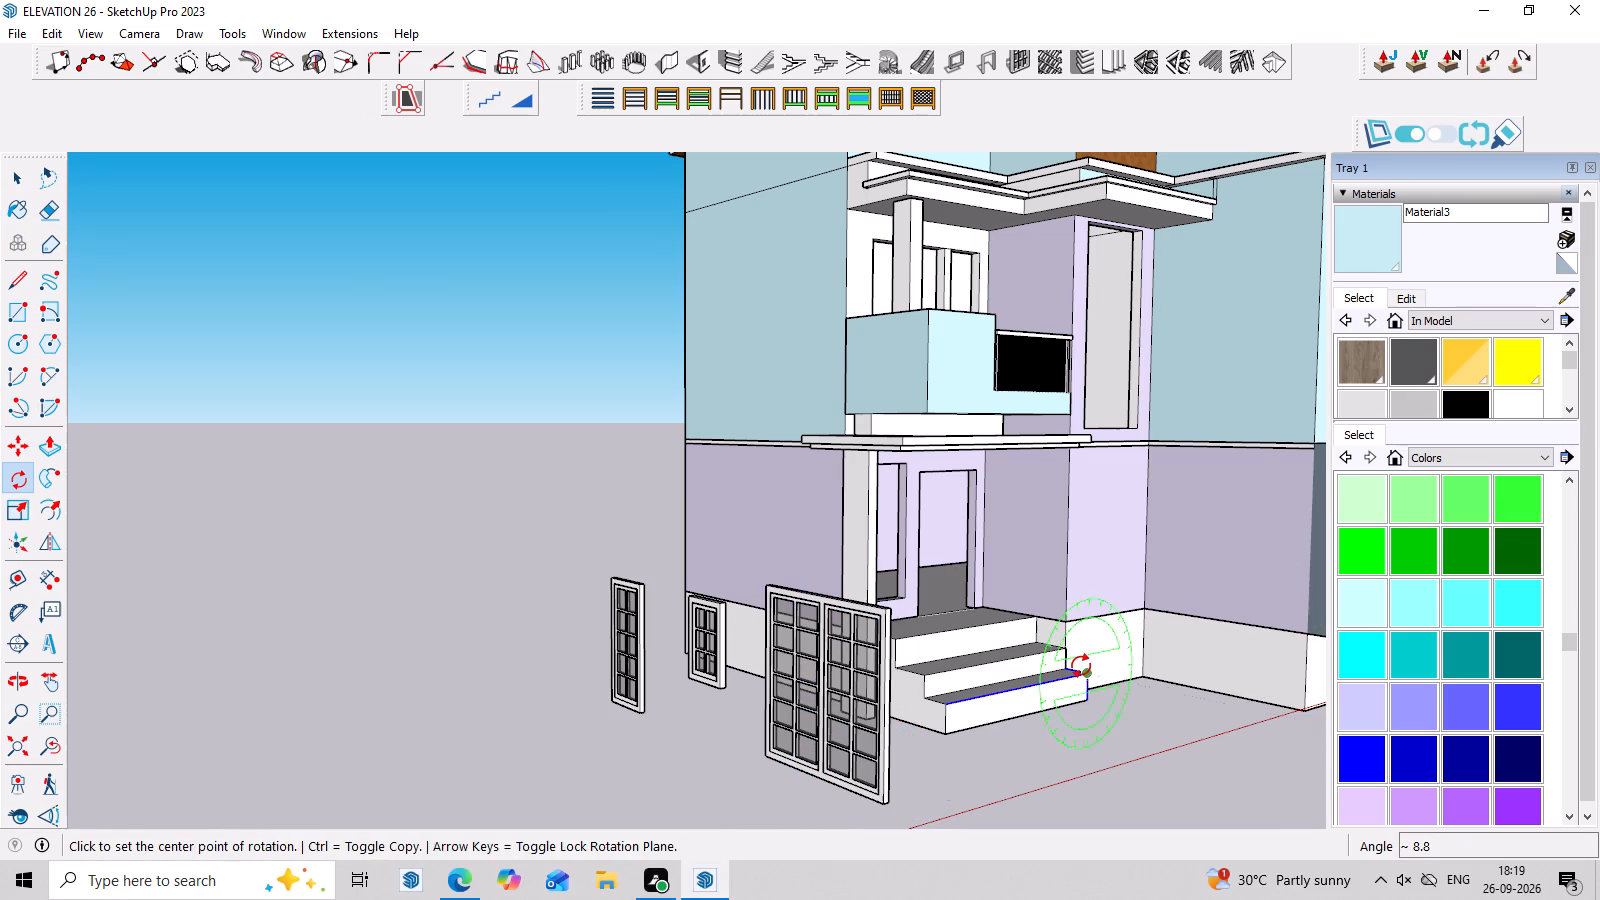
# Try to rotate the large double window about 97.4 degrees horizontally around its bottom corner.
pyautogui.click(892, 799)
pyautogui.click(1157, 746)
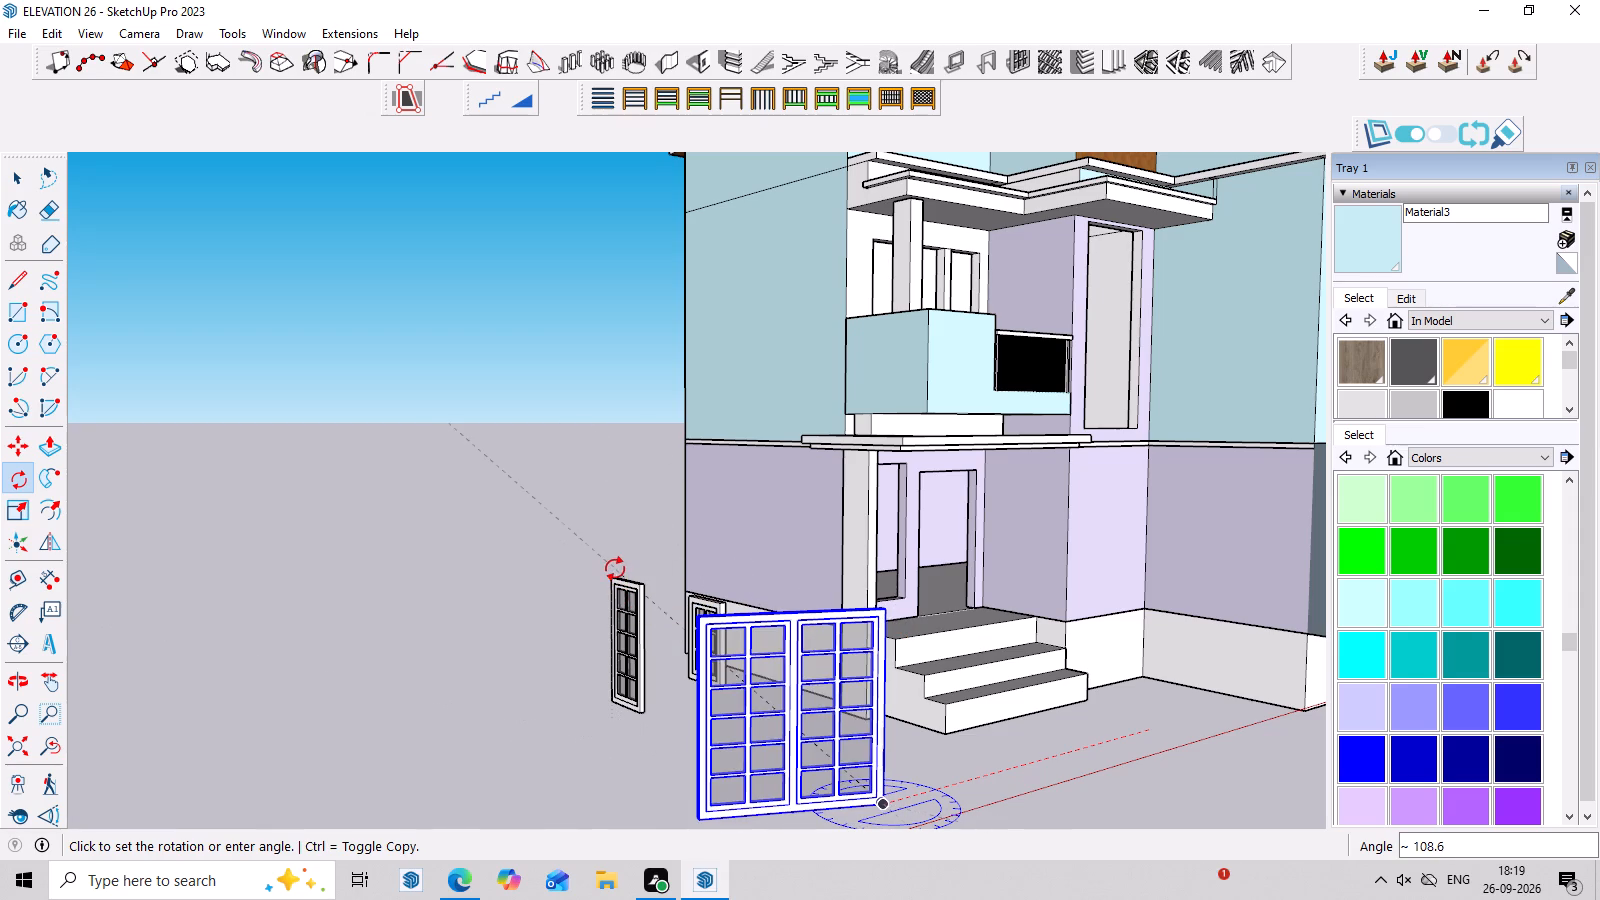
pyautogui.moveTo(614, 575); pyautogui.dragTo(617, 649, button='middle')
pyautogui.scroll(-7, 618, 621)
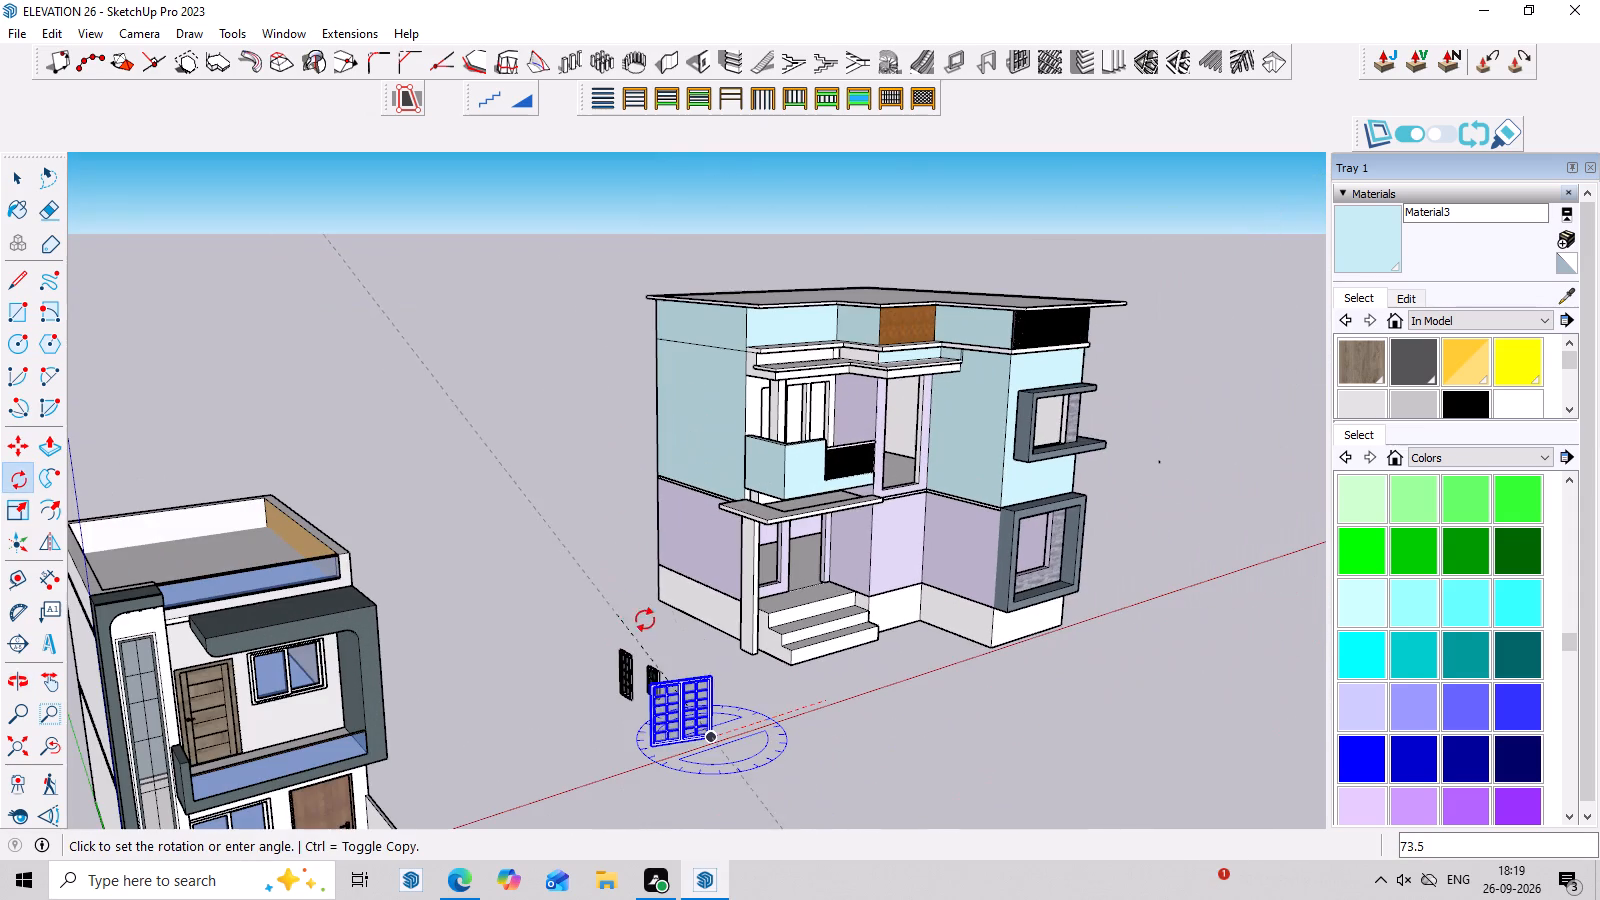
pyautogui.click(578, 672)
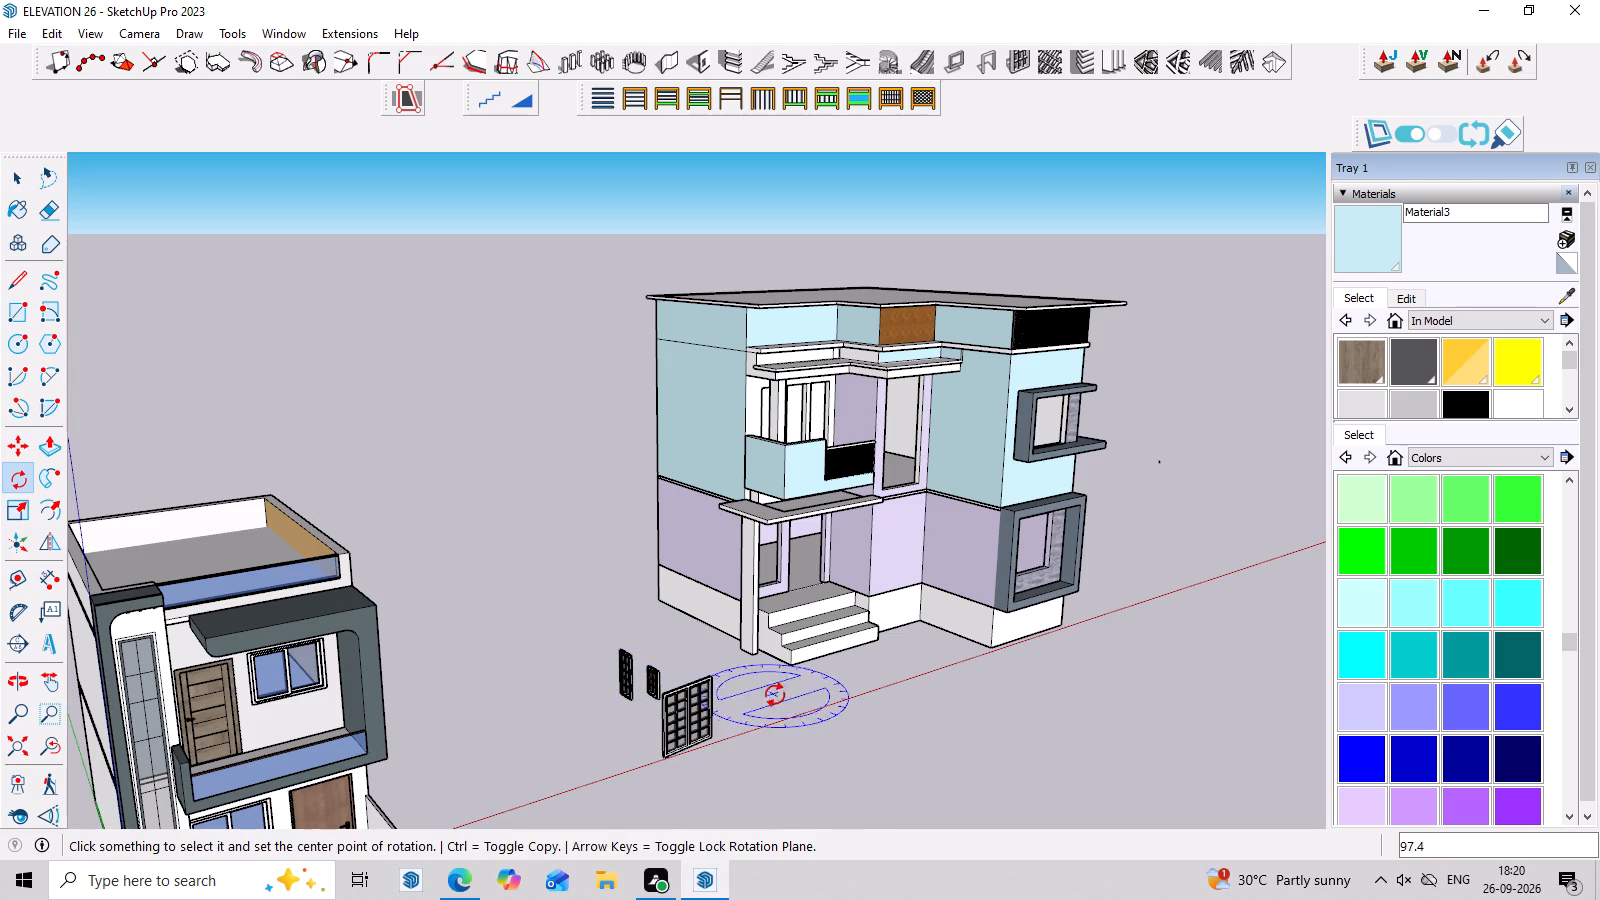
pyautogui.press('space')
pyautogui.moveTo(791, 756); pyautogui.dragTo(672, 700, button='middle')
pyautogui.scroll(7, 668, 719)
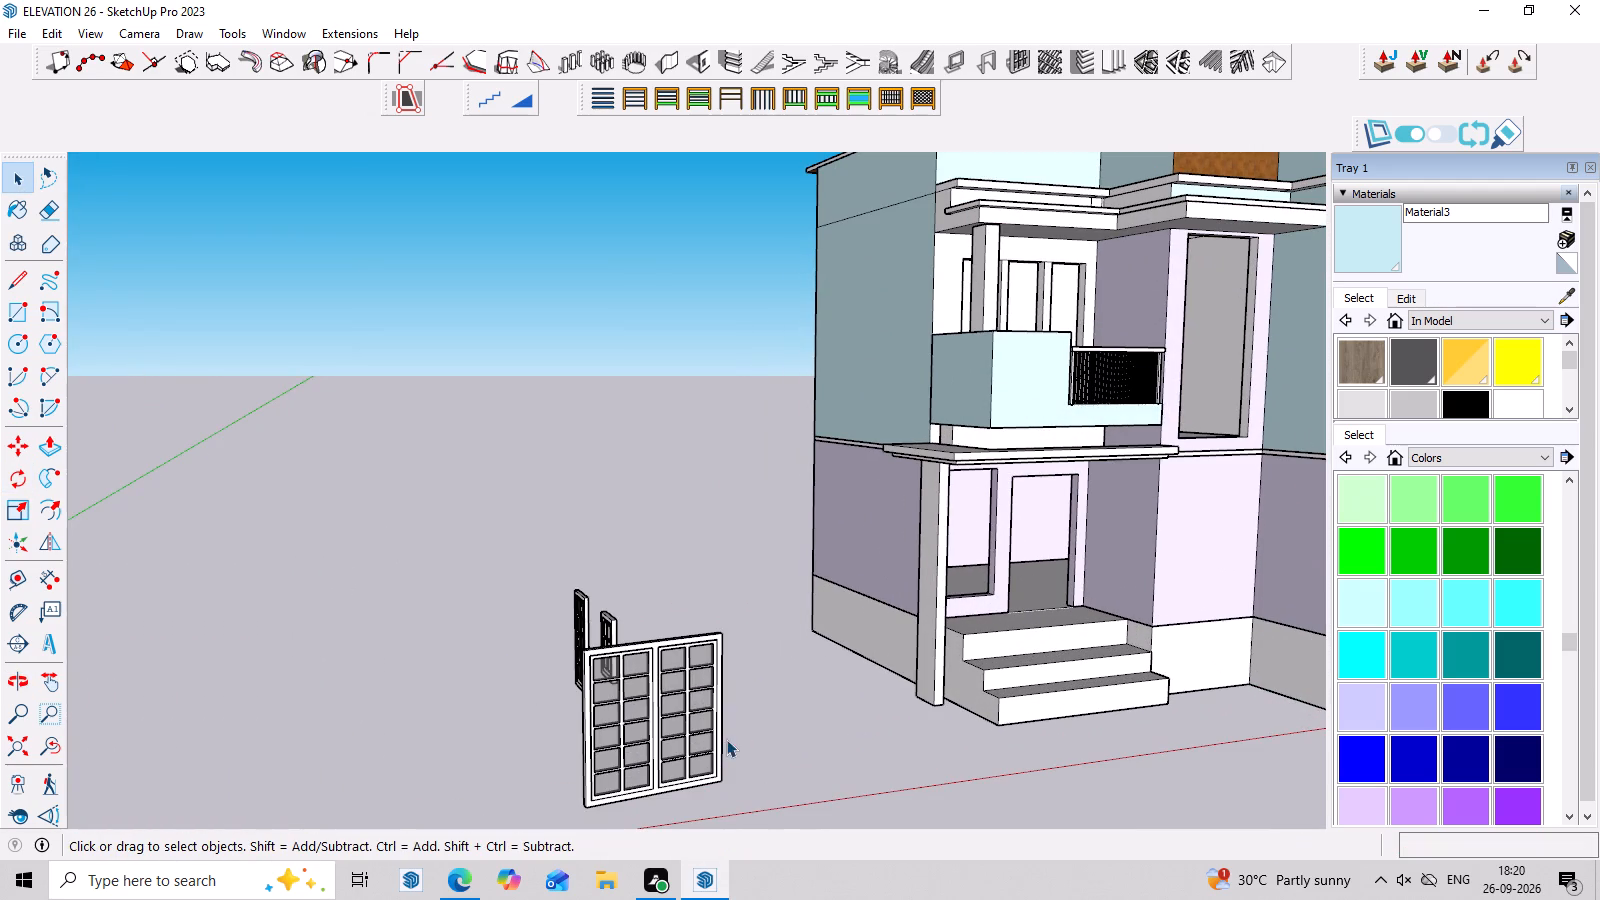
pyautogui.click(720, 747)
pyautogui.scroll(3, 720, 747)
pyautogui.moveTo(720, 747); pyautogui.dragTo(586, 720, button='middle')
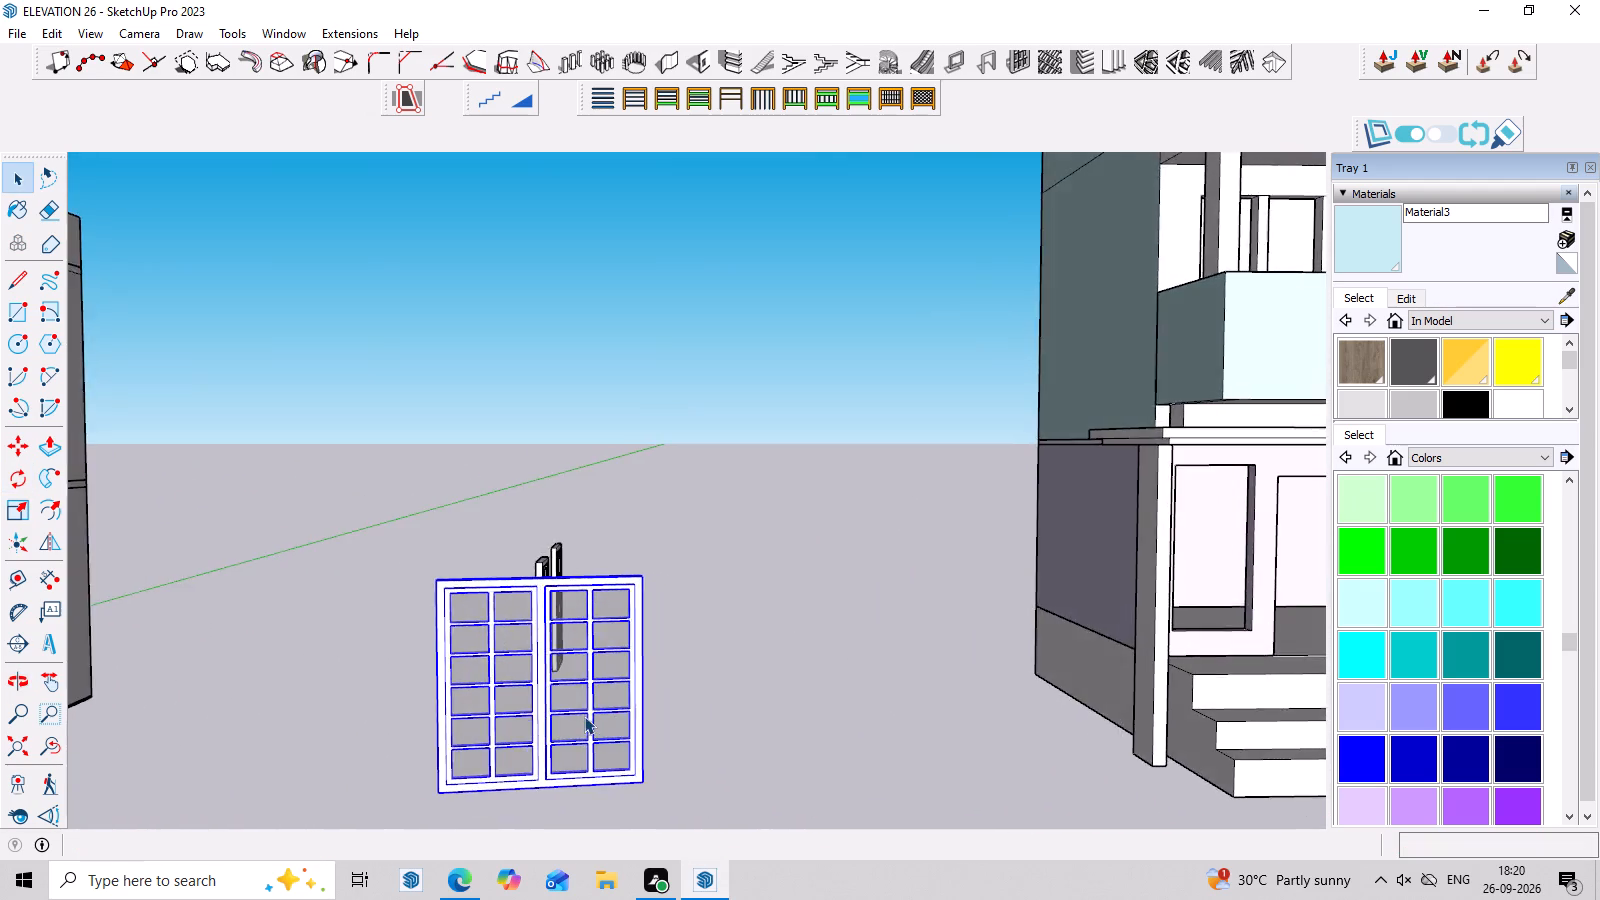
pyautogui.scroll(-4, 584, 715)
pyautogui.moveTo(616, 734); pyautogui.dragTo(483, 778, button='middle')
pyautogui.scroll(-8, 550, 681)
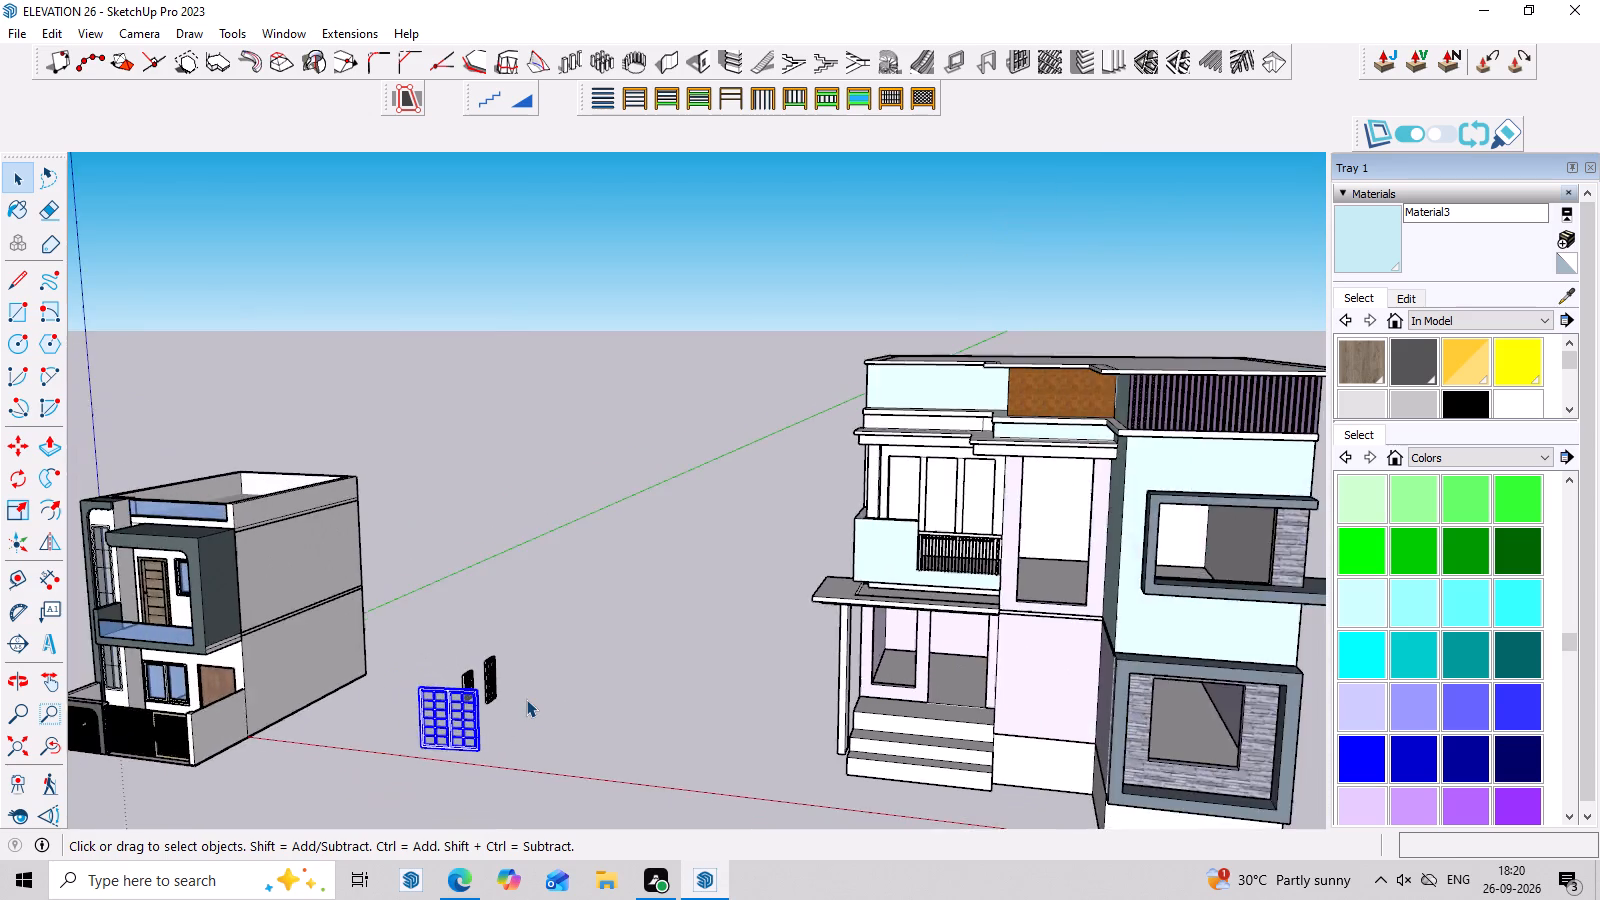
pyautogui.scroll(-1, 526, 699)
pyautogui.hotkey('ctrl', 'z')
# Move the large double window about 110' from the other two windows to the open ground beyond the unfinished house.
pyautogui.moveTo(506, 728); pyautogui.dragTo(755, 728, button='middle')
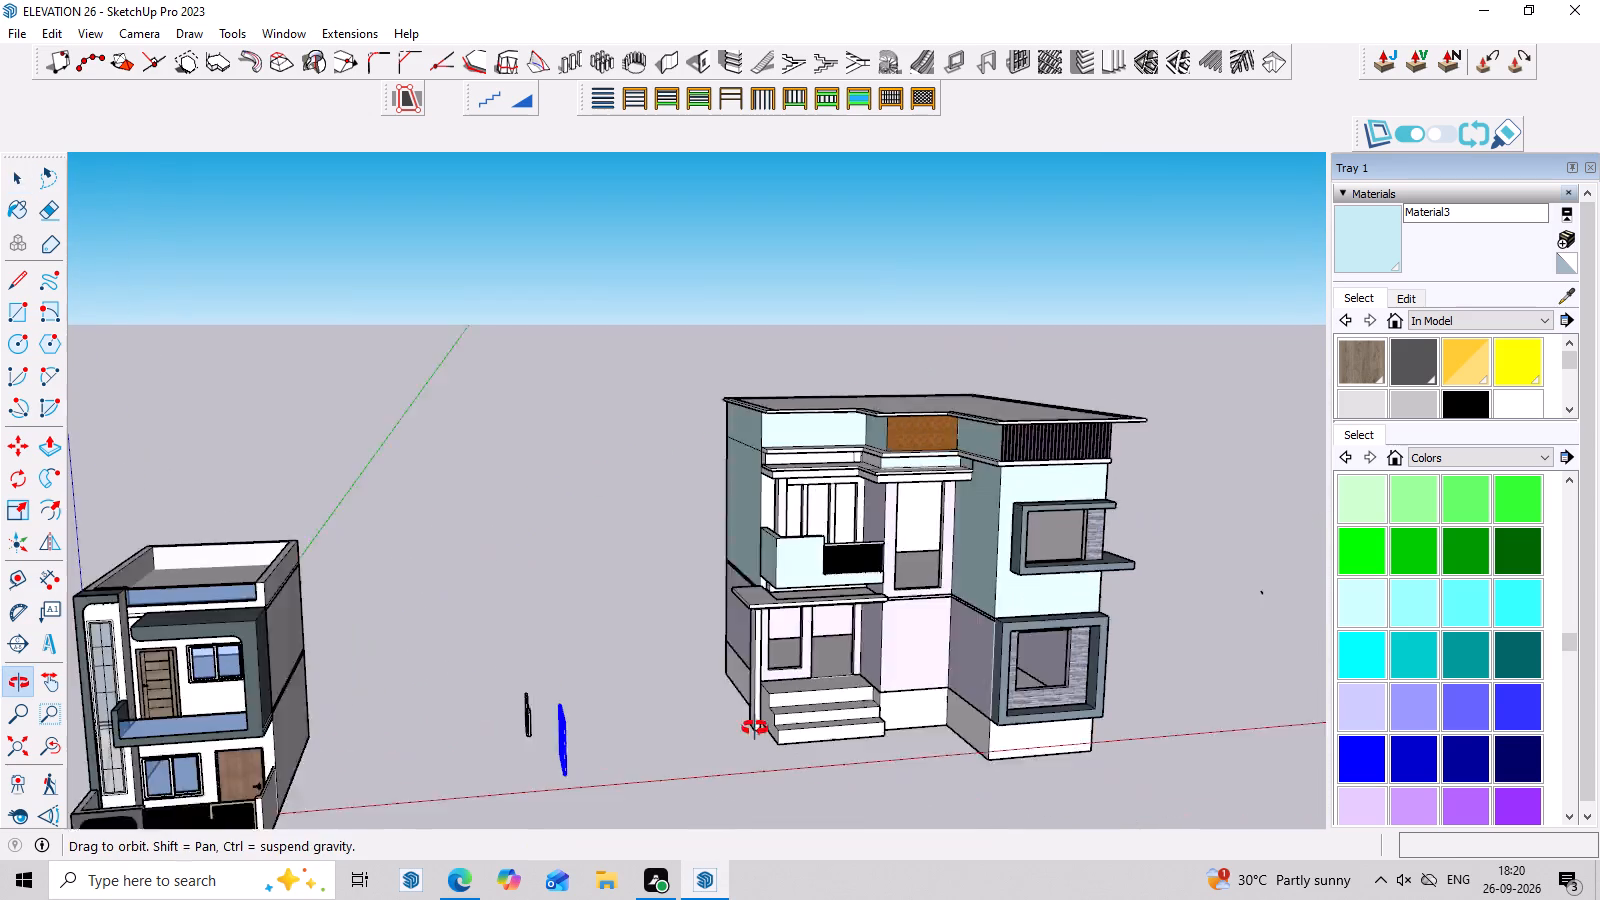
pyautogui.moveTo(755, 728); pyautogui.dragTo(779, 720, button='middle')
pyautogui.scroll(-1, 797, 719)
pyautogui.scroll(7, 570, 816)
pyautogui.scroll(3, 709, 698)
pyautogui.moveTo(698, 724); pyautogui.dragTo(899, 701, button='middle')
pyautogui.scroll(3, 1041, 693)
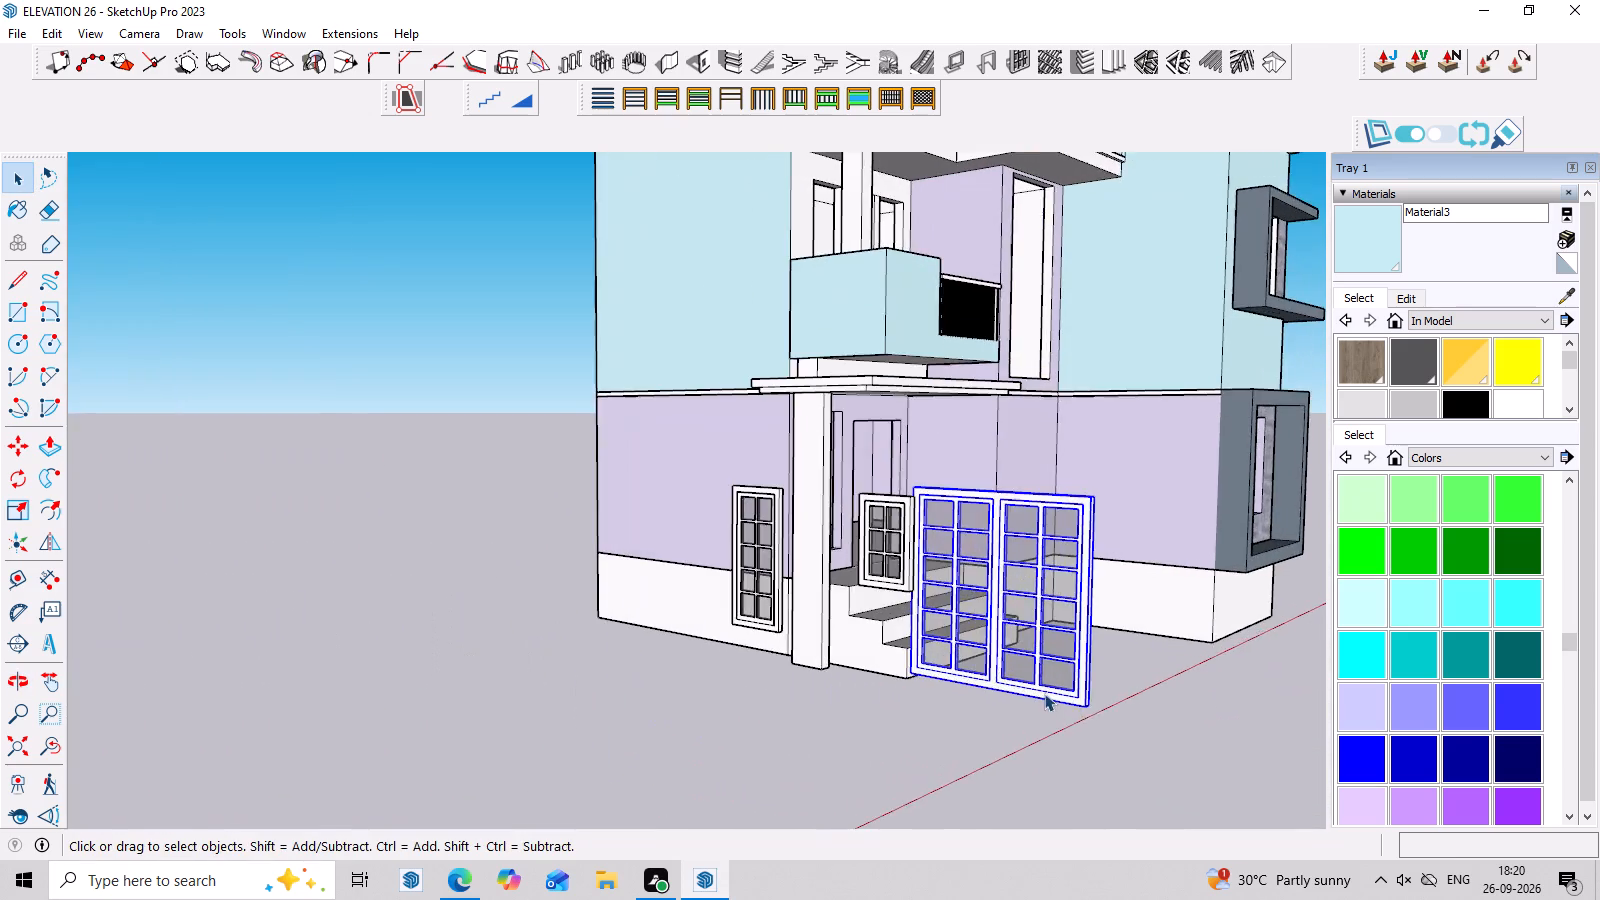
pyautogui.moveTo(1098, 707); pyautogui.dragTo(1194, 701, button='middle')
pyautogui.scroll(-7, 1166, 550)
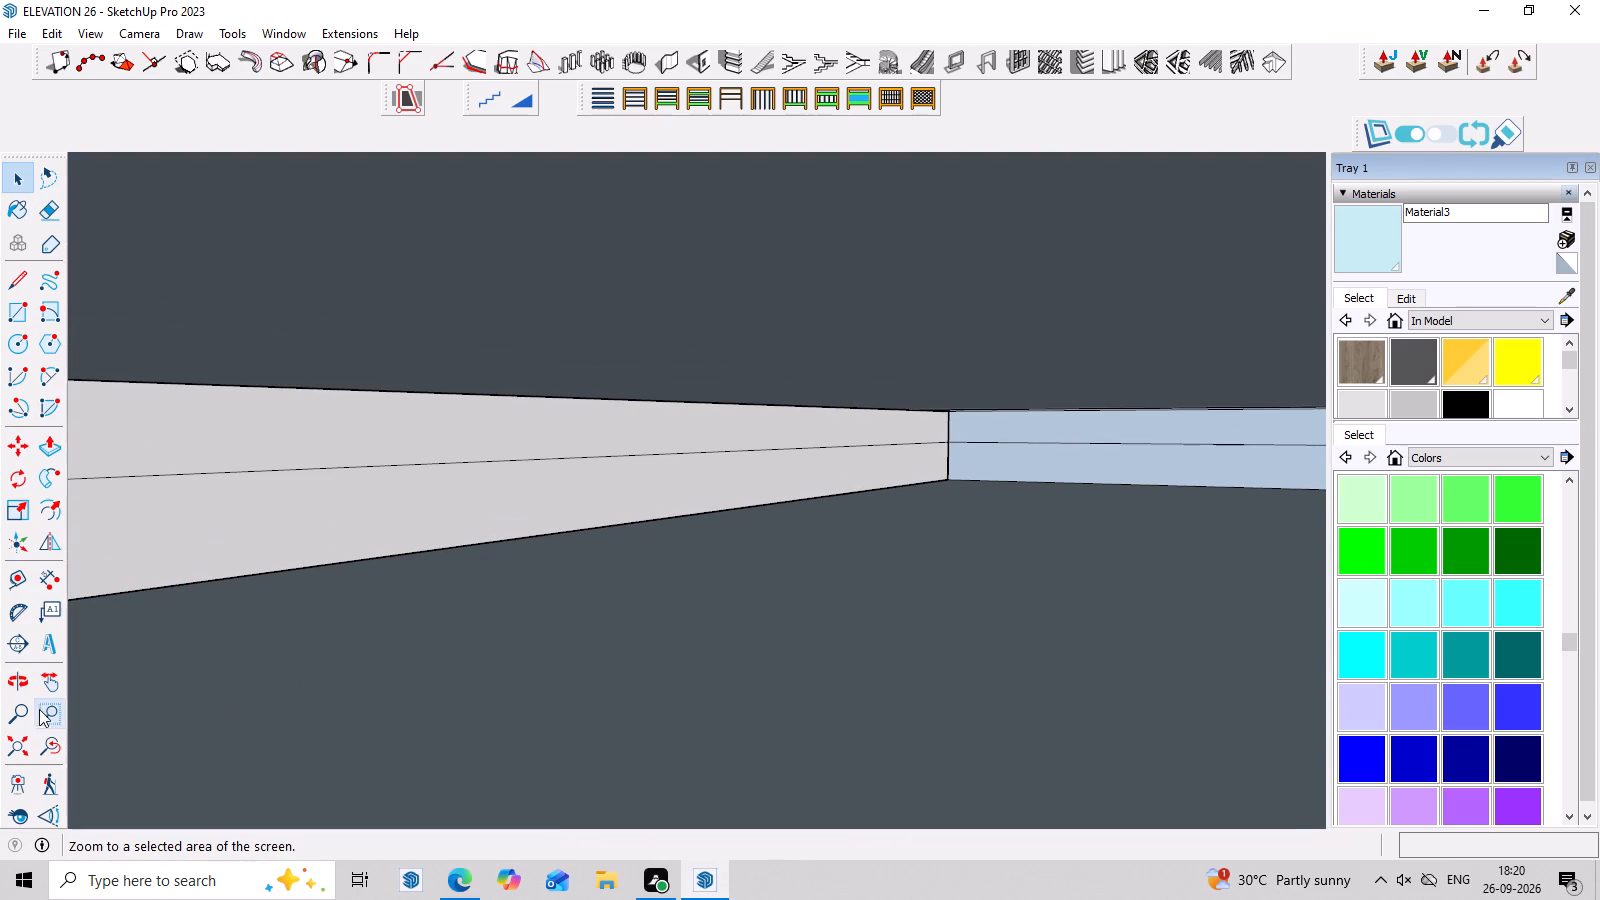
pyautogui.click(22, 748)
pyautogui.scroll(-4, 404, 559)
pyautogui.moveTo(543, 552); pyautogui.dragTo(297, 633, button='middle')
pyautogui.scroll(4, 1113, 483)
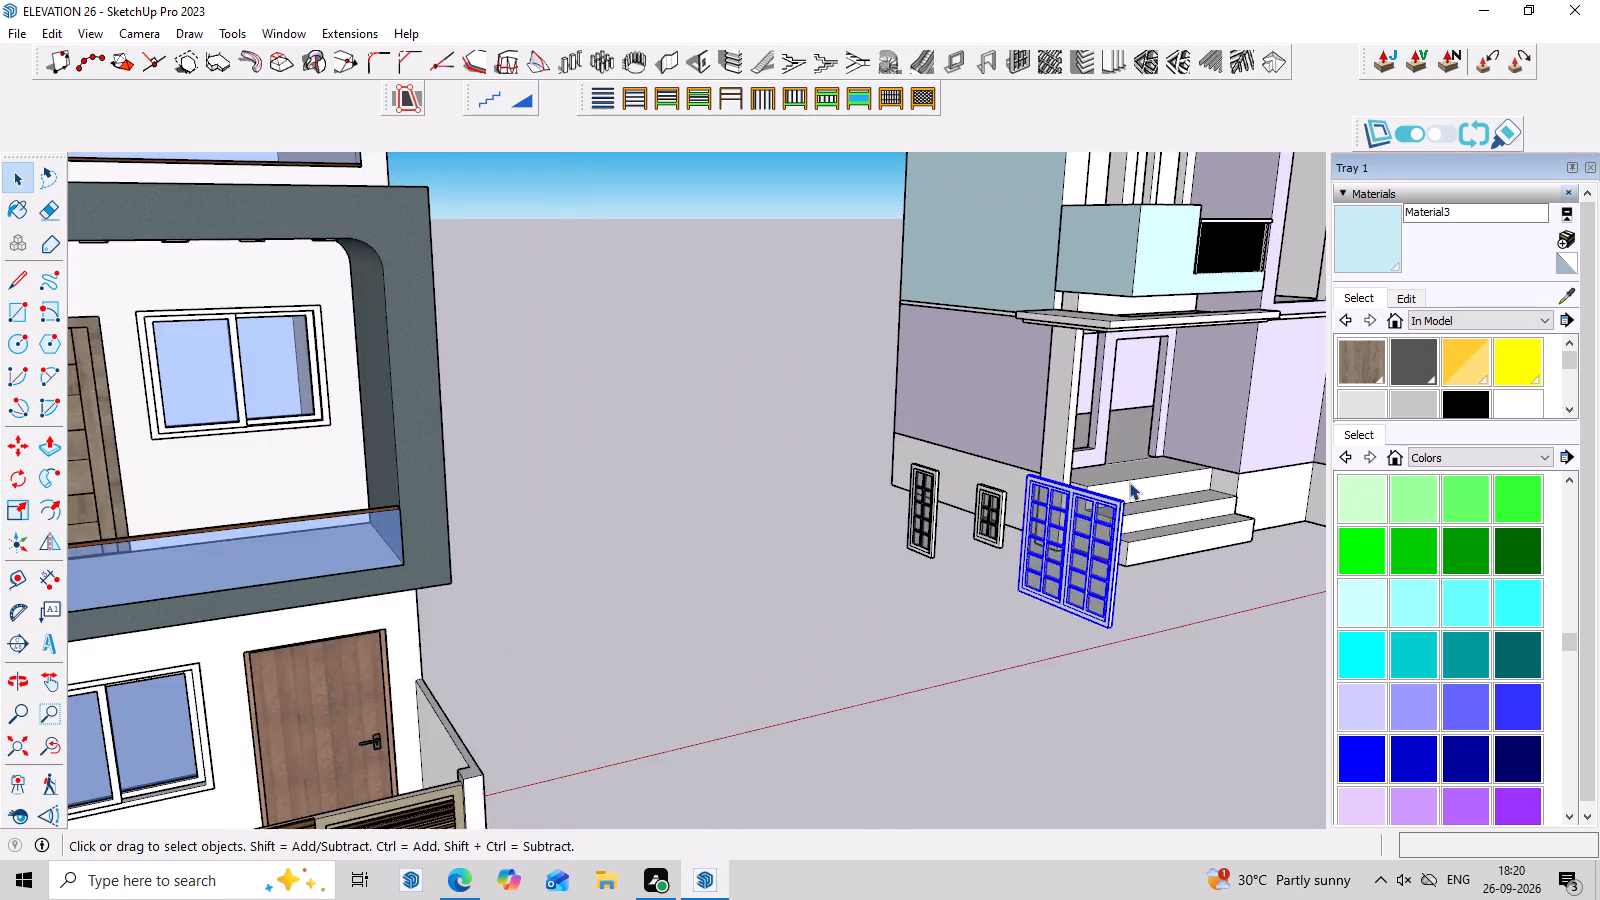
pyautogui.scroll(3, 1129, 482)
pyautogui.scroll(-2, 984, 511)
pyautogui.press('m')
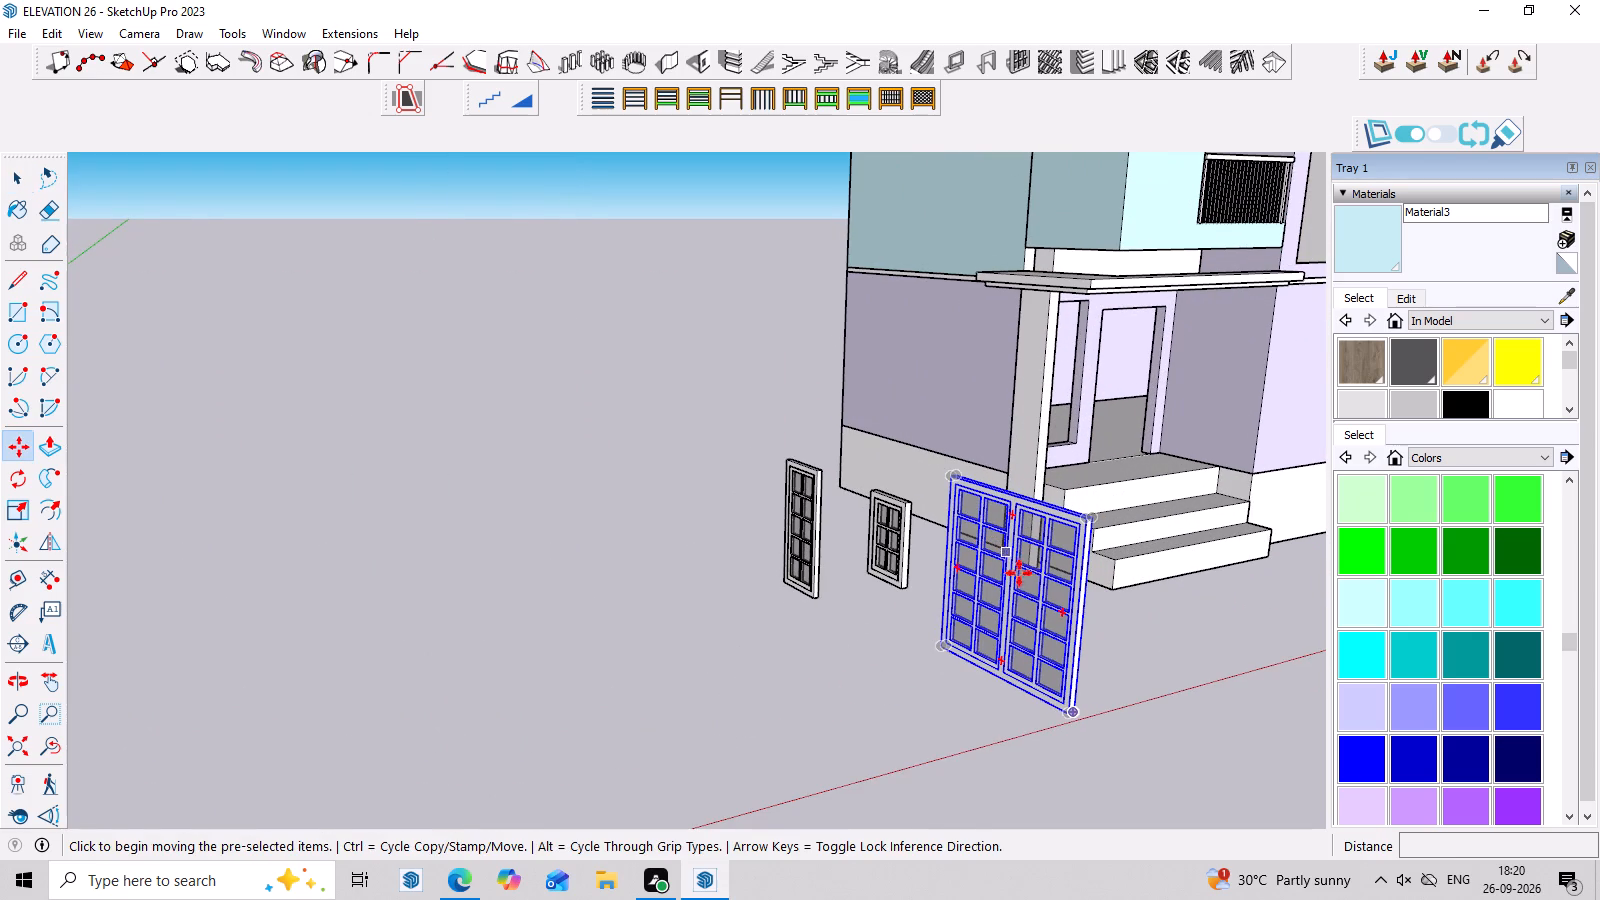
pyautogui.click(1063, 705)
pyautogui.scroll(-11, 546, 624)
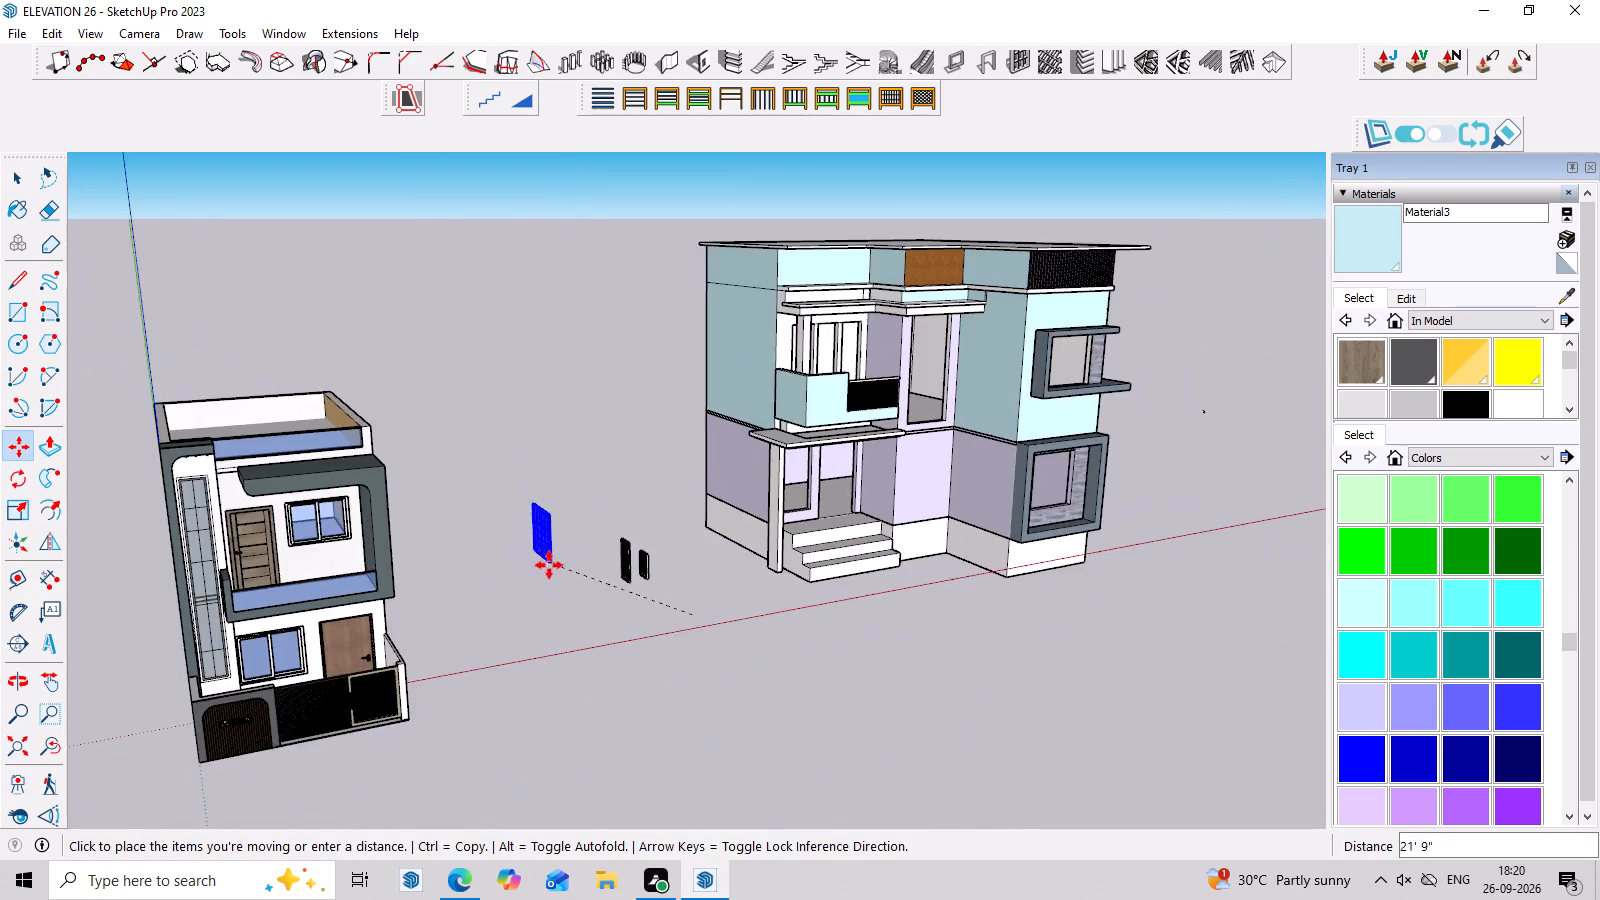
pyautogui.scroll(-4, 549, 565)
pyautogui.scroll(12, 1276, 497)
pyautogui.click(1055, 562)
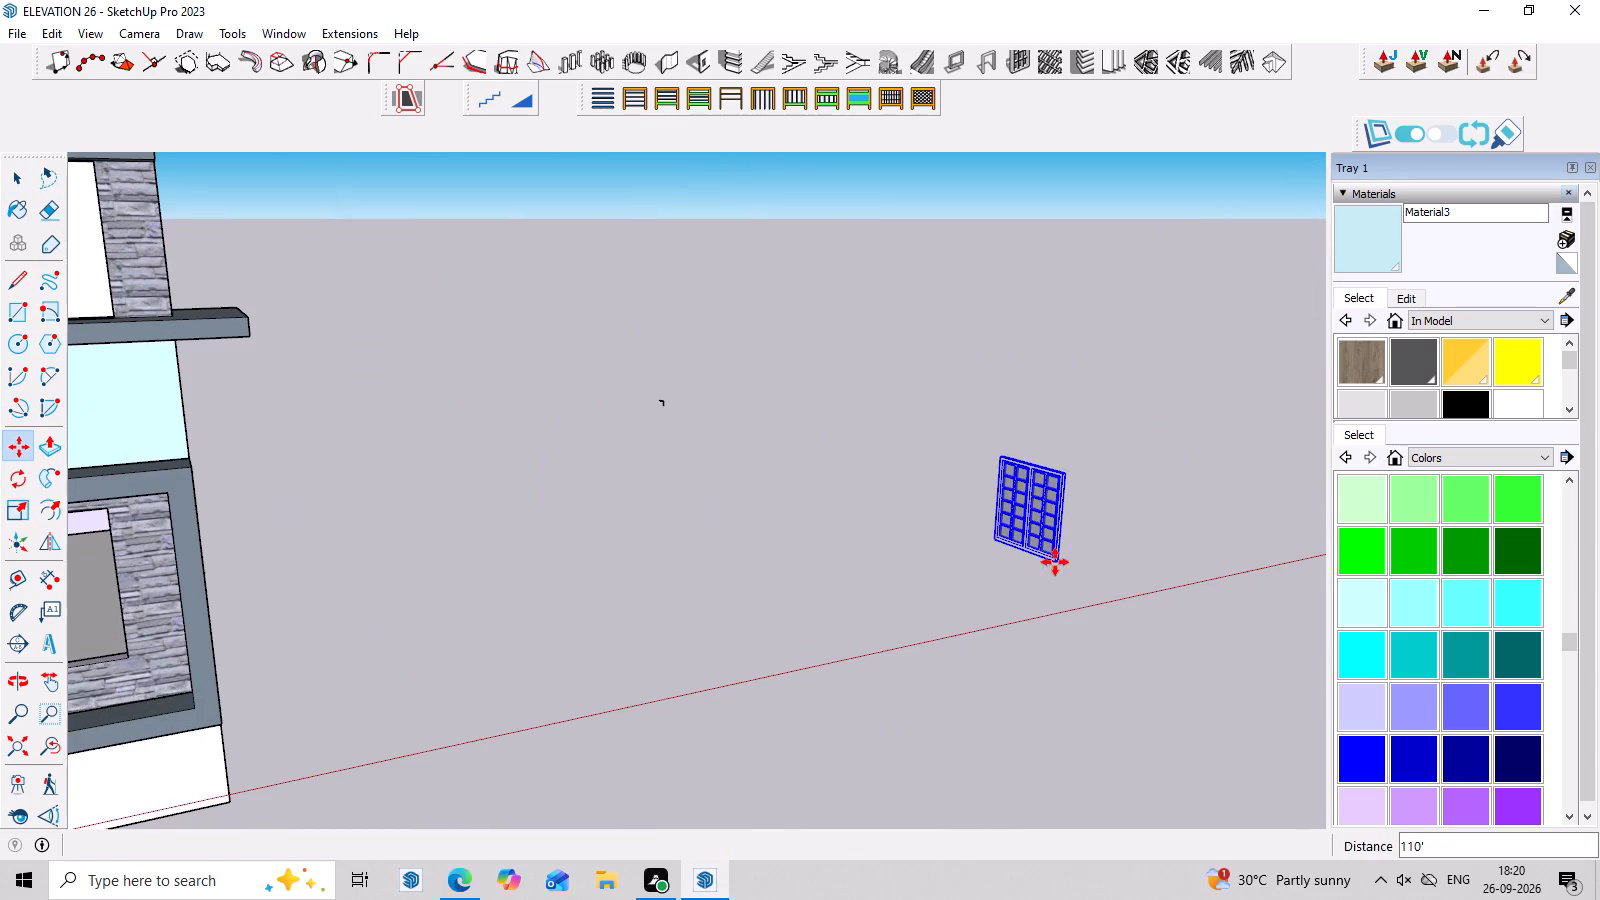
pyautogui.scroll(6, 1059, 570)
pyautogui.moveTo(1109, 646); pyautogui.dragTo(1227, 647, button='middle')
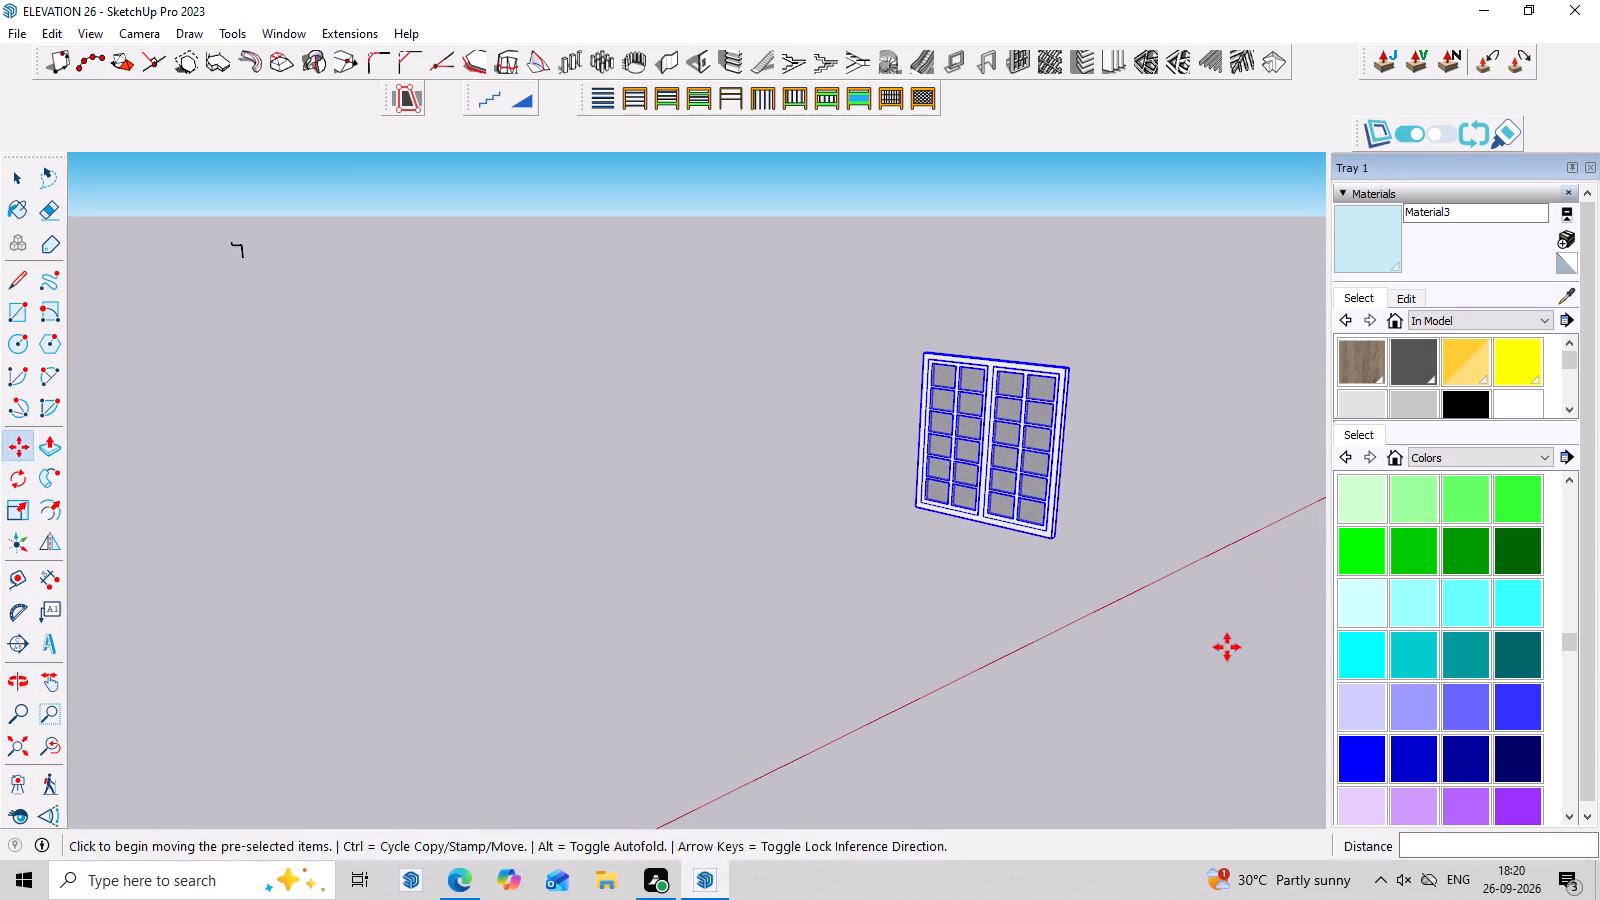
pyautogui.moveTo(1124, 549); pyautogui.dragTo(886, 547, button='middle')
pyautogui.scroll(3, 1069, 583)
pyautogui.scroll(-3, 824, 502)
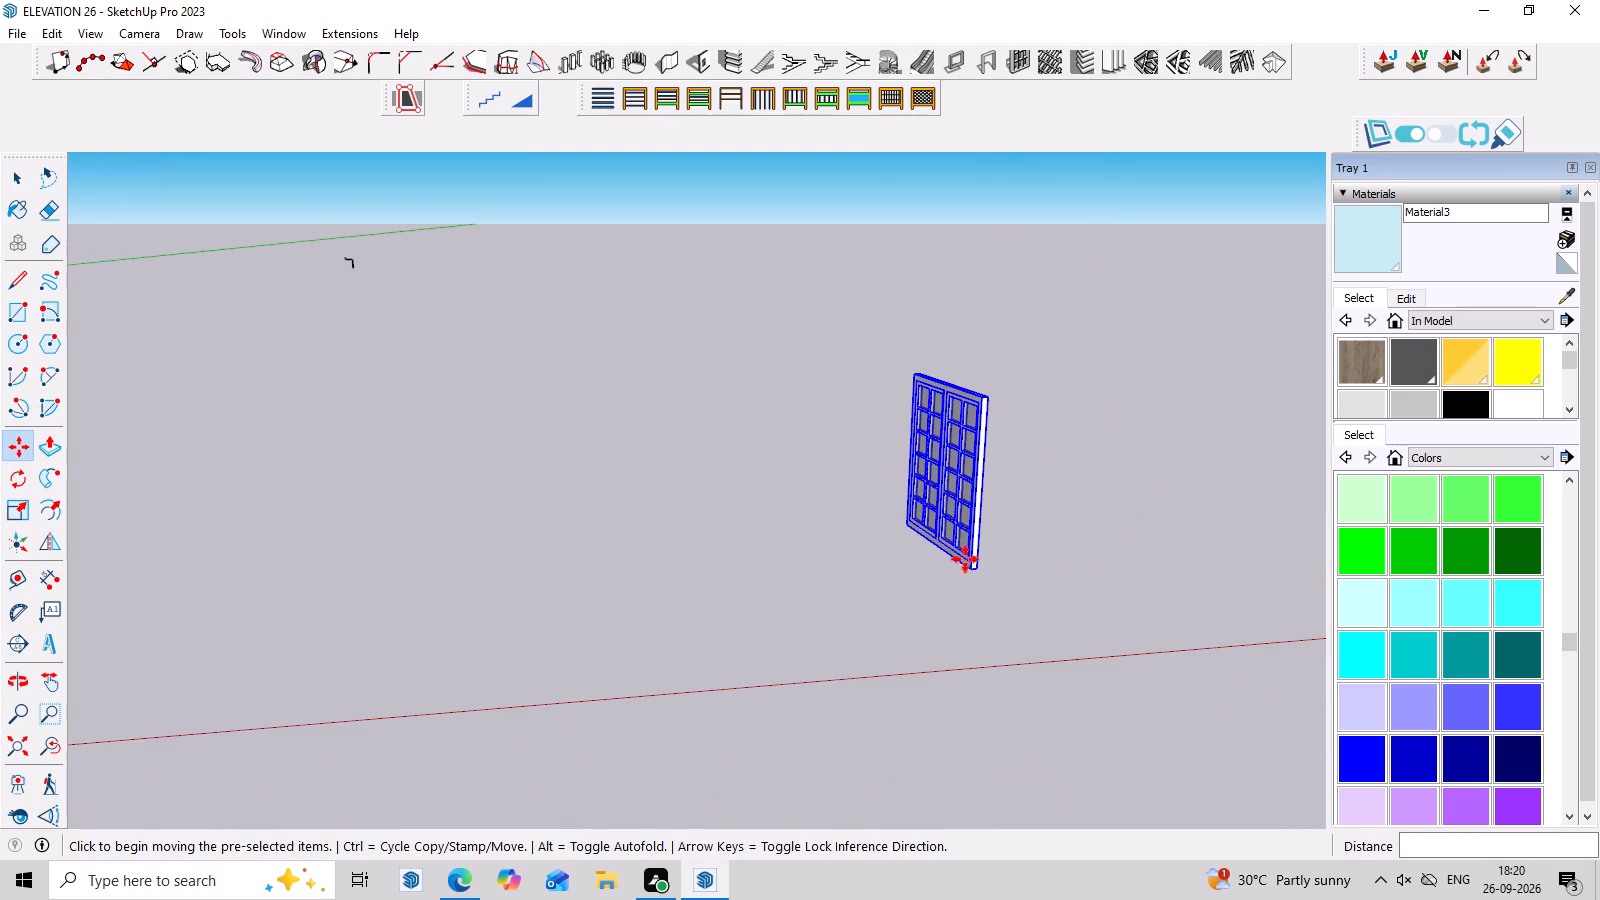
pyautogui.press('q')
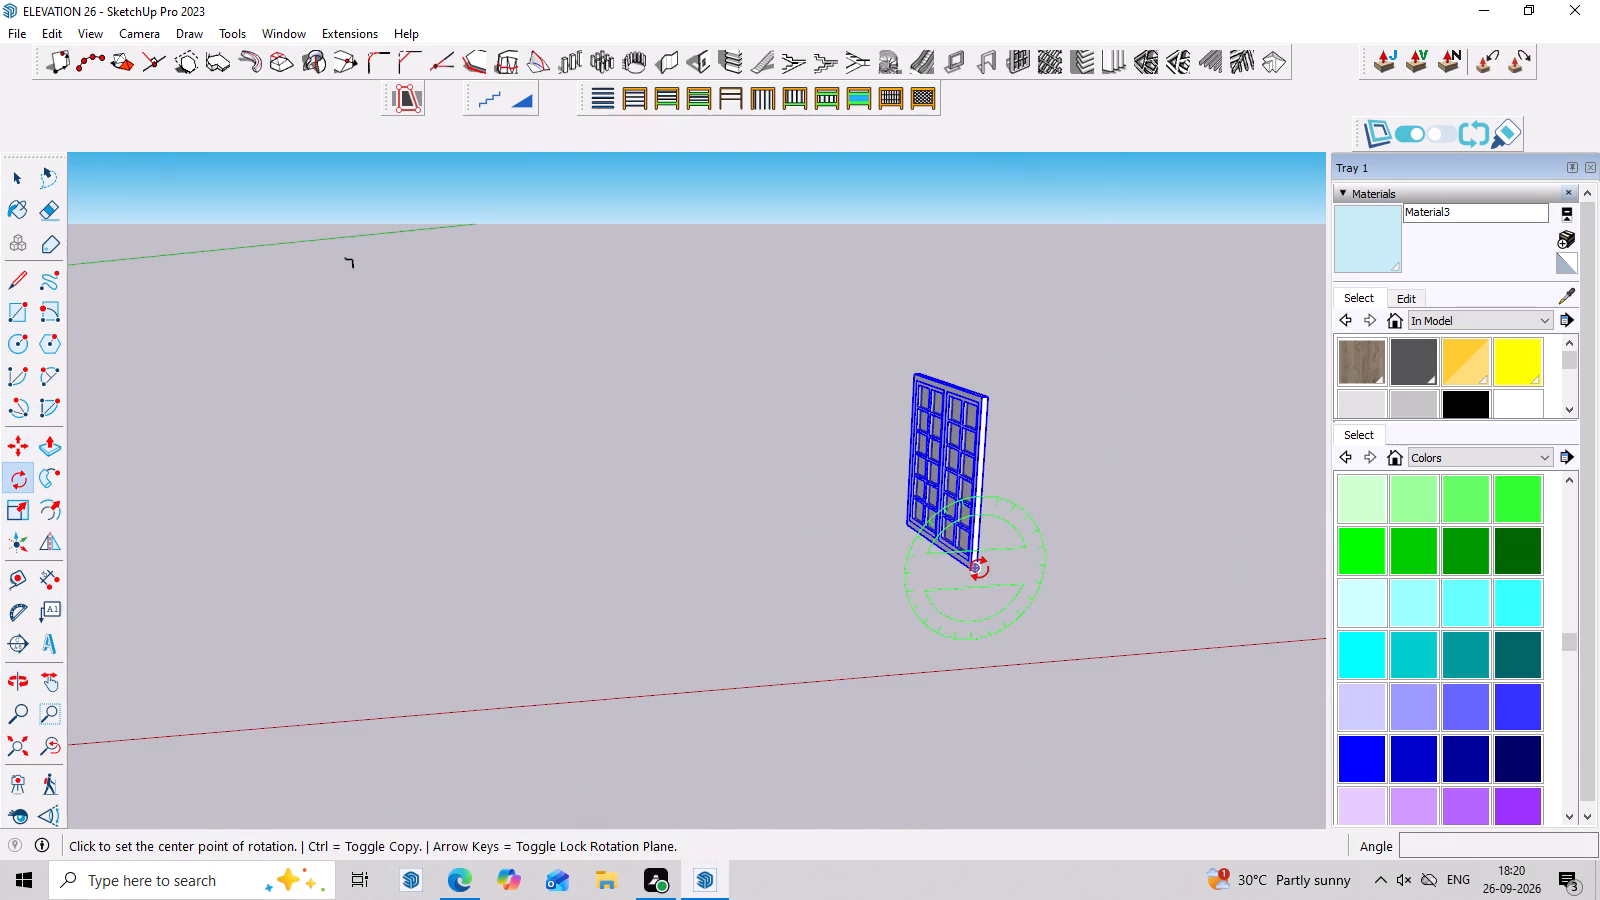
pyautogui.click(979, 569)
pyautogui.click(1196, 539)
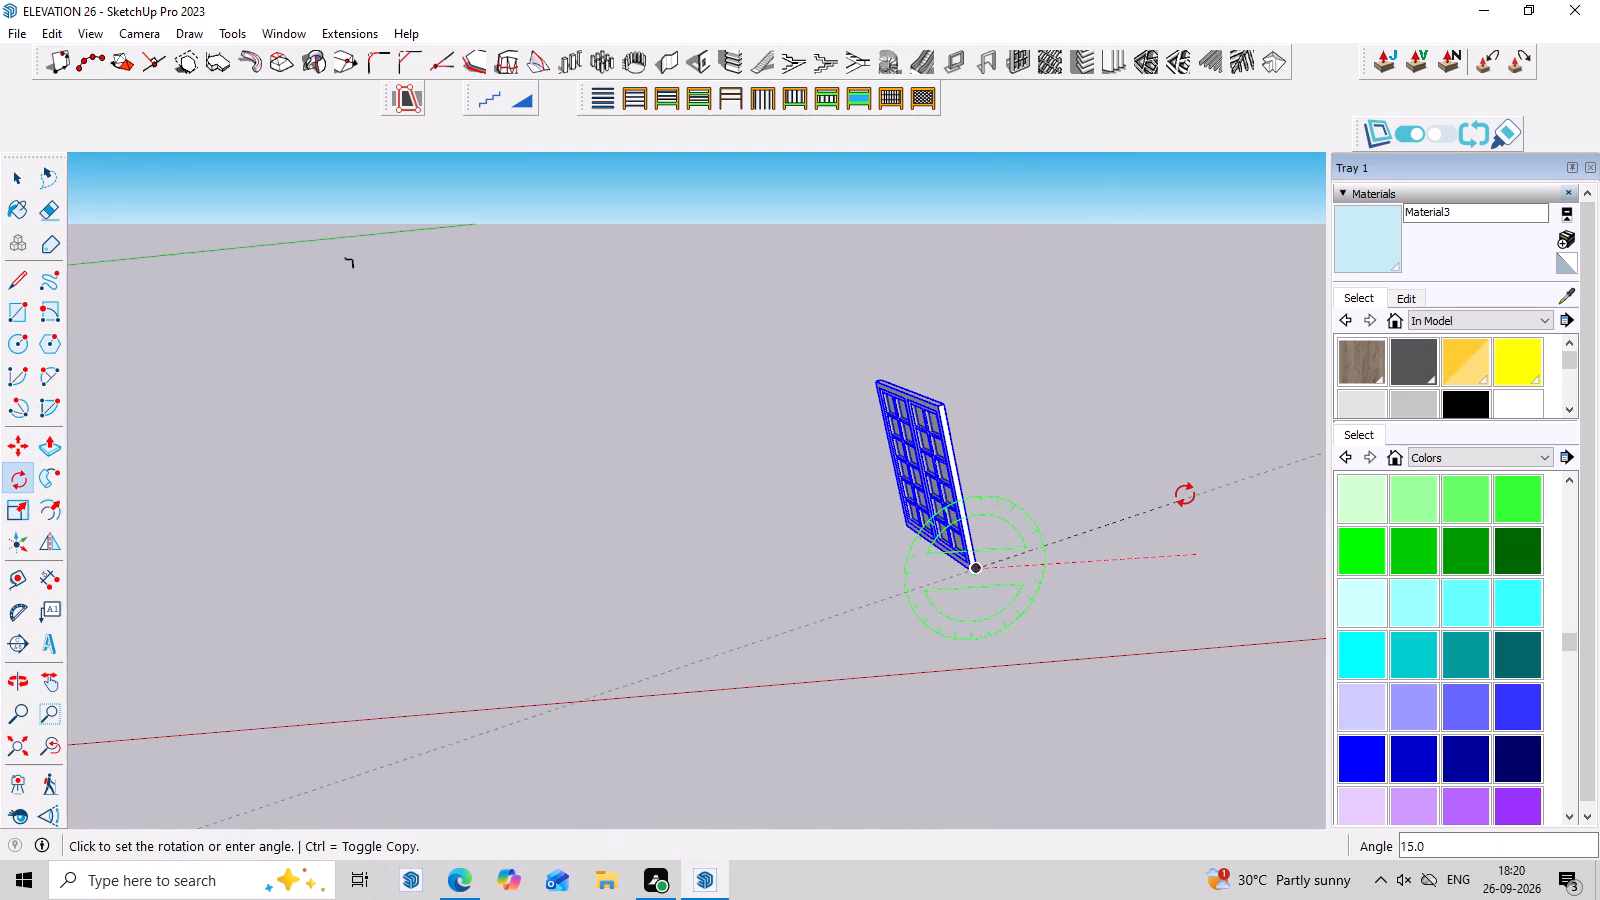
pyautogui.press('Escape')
# Rotate the large double window 90 degrees horizontally around its bottom corner so it lies parallel to the house front.
pyautogui.click(981, 577)
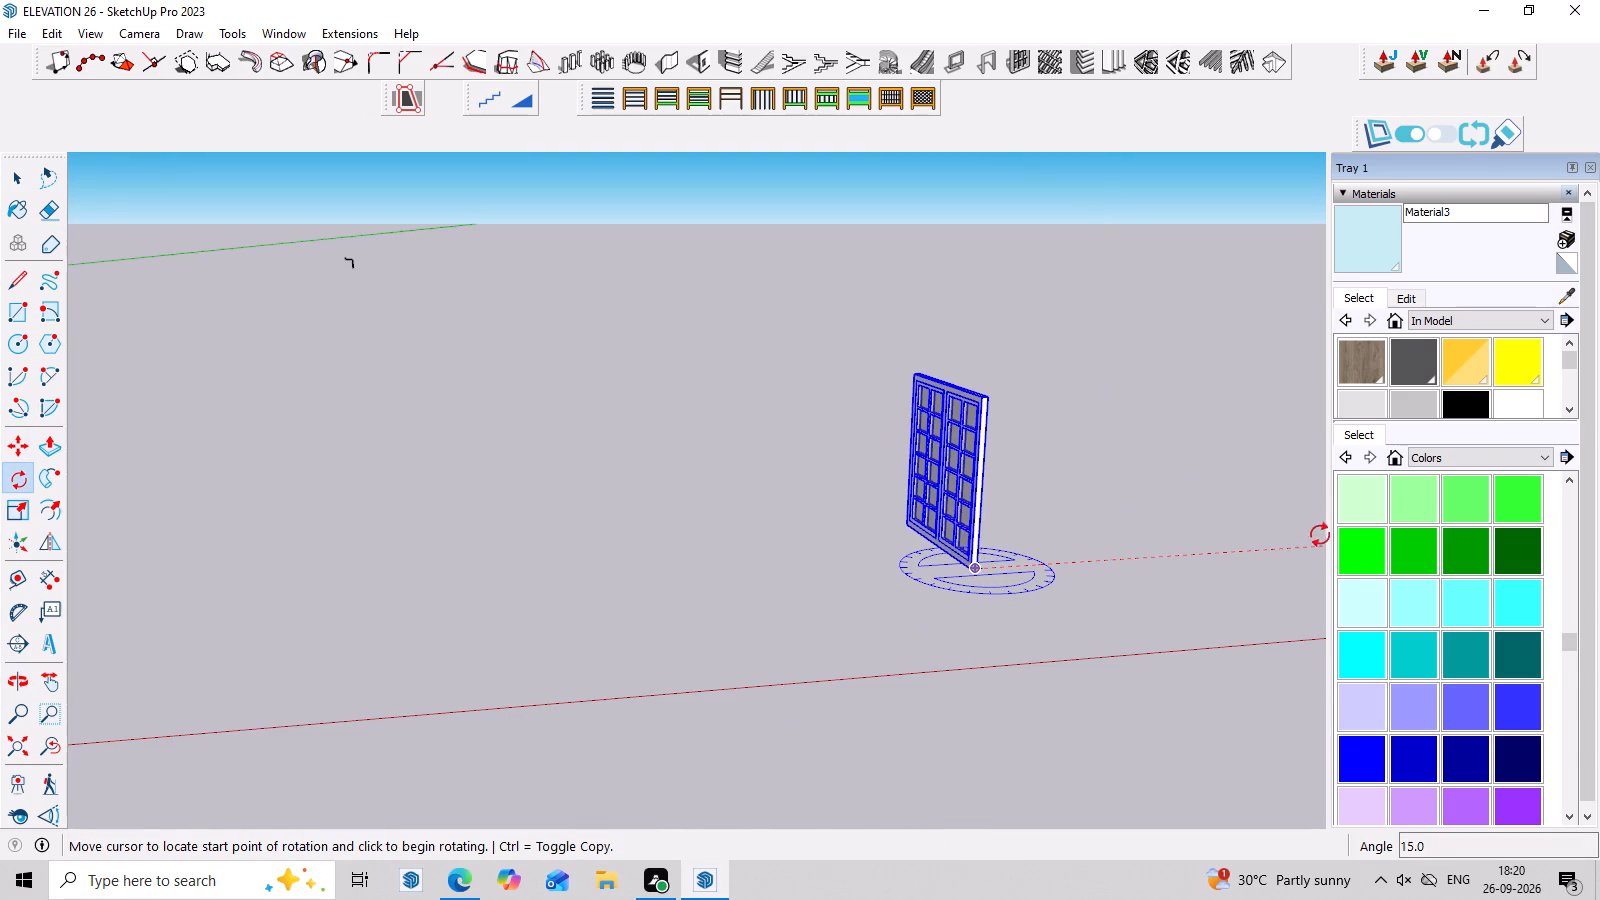
pyautogui.click(1257, 546)
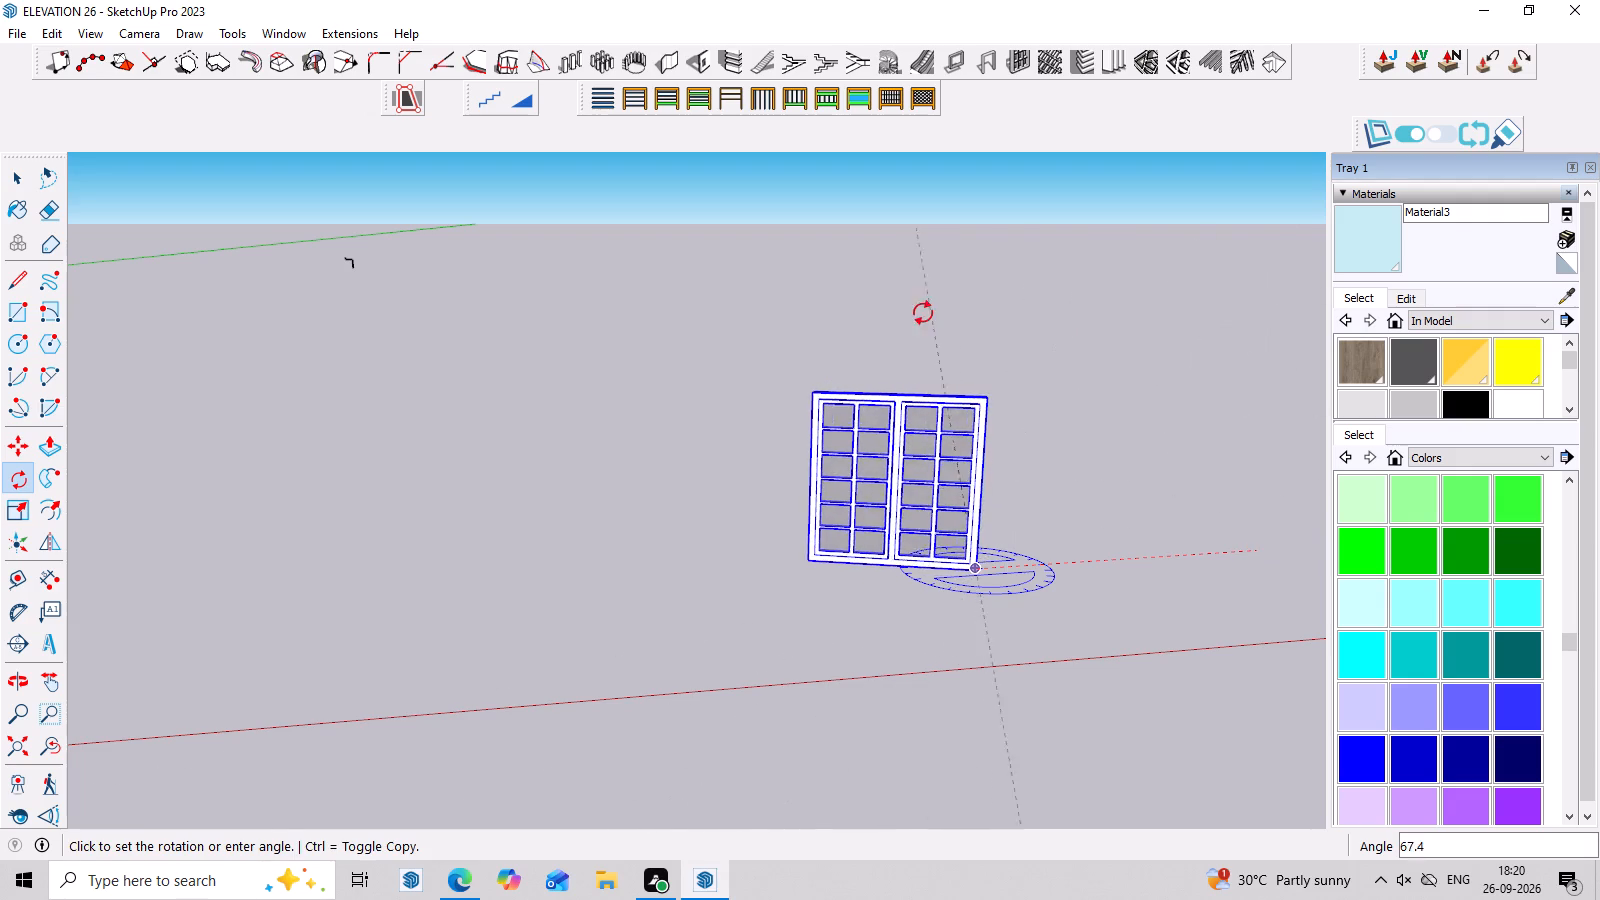
pyautogui.click(714, 376)
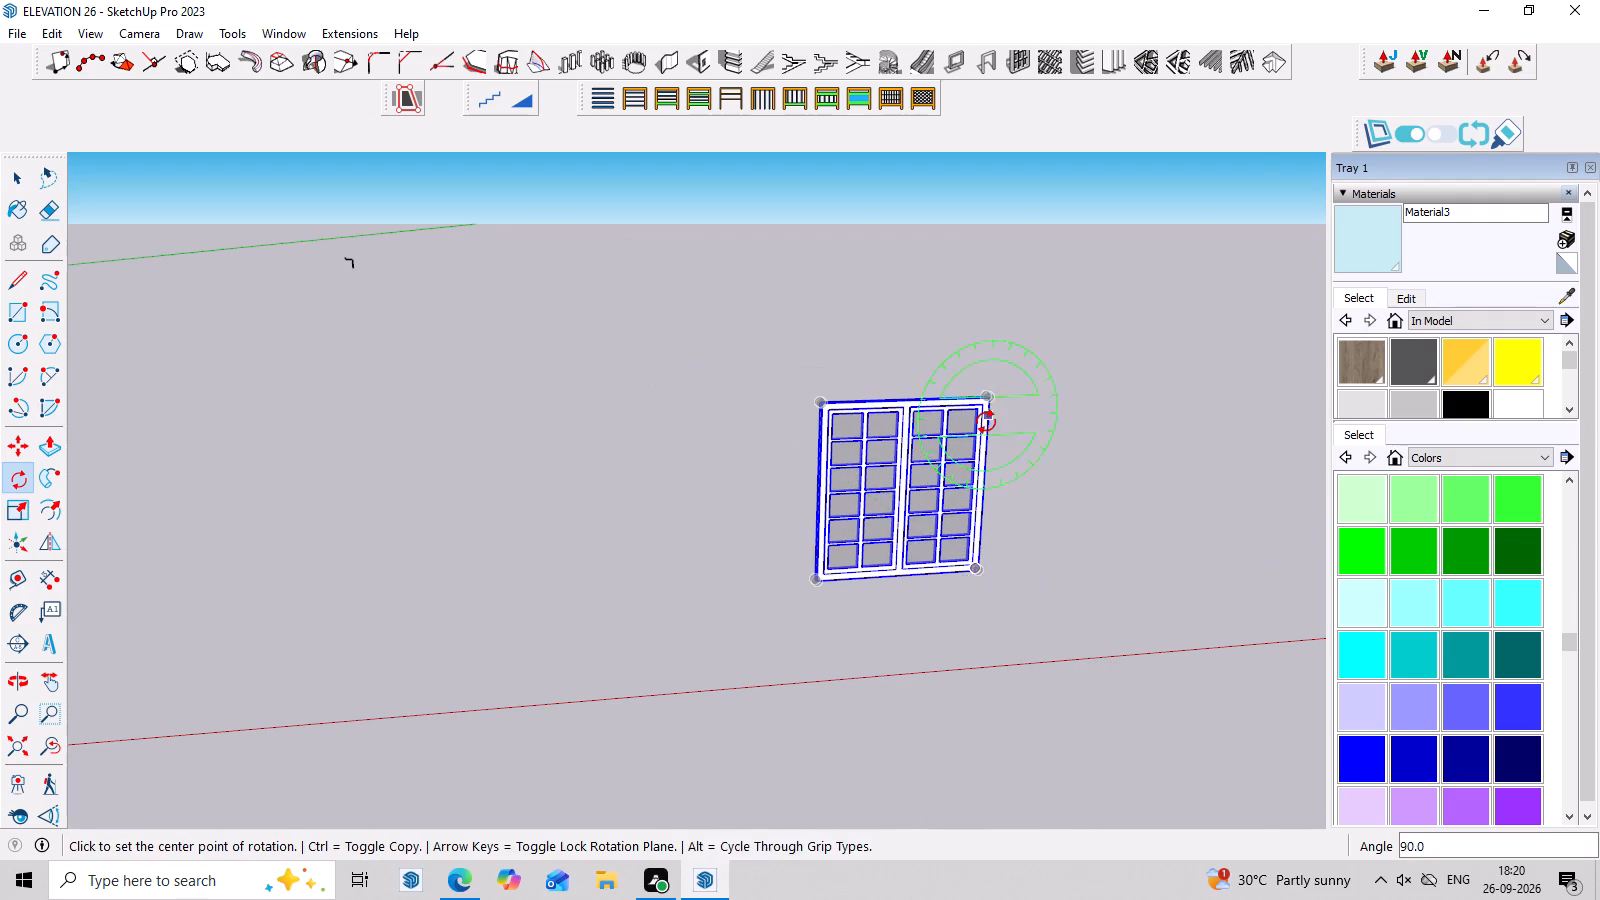
pyautogui.press('space')
# Move the double window about 51' to the ground-floor opening in the stone-clad wall, seating its bottom corner on the opening's outer bottom corner.
pyautogui.press('m')
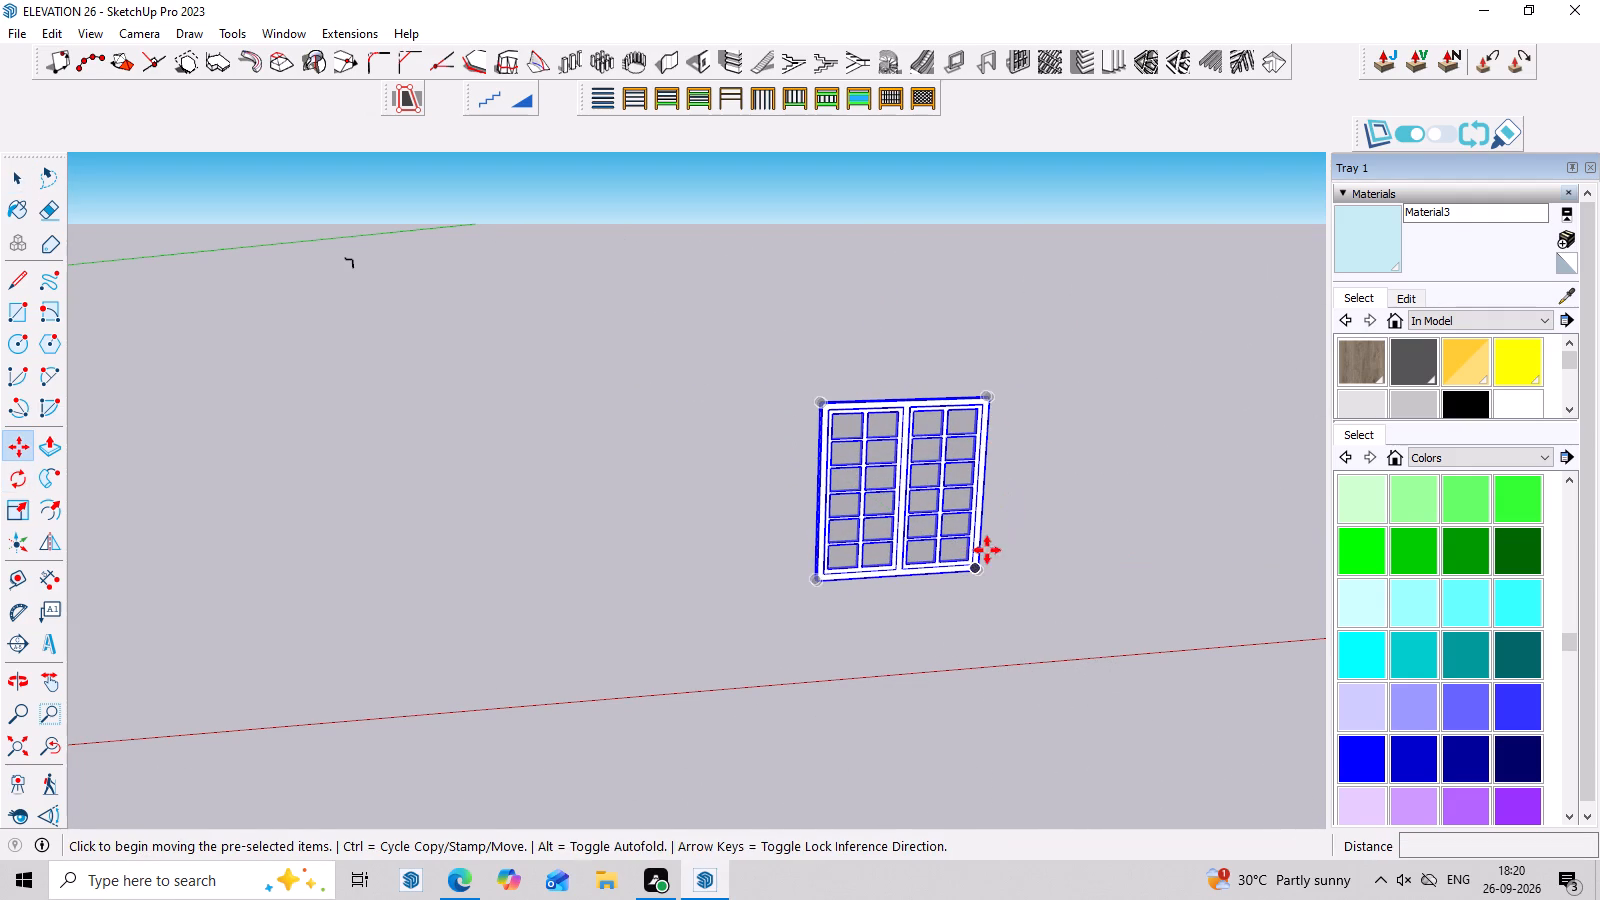
pyautogui.click(976, 567)
pyautogui.scroll(-11, 895, 617)
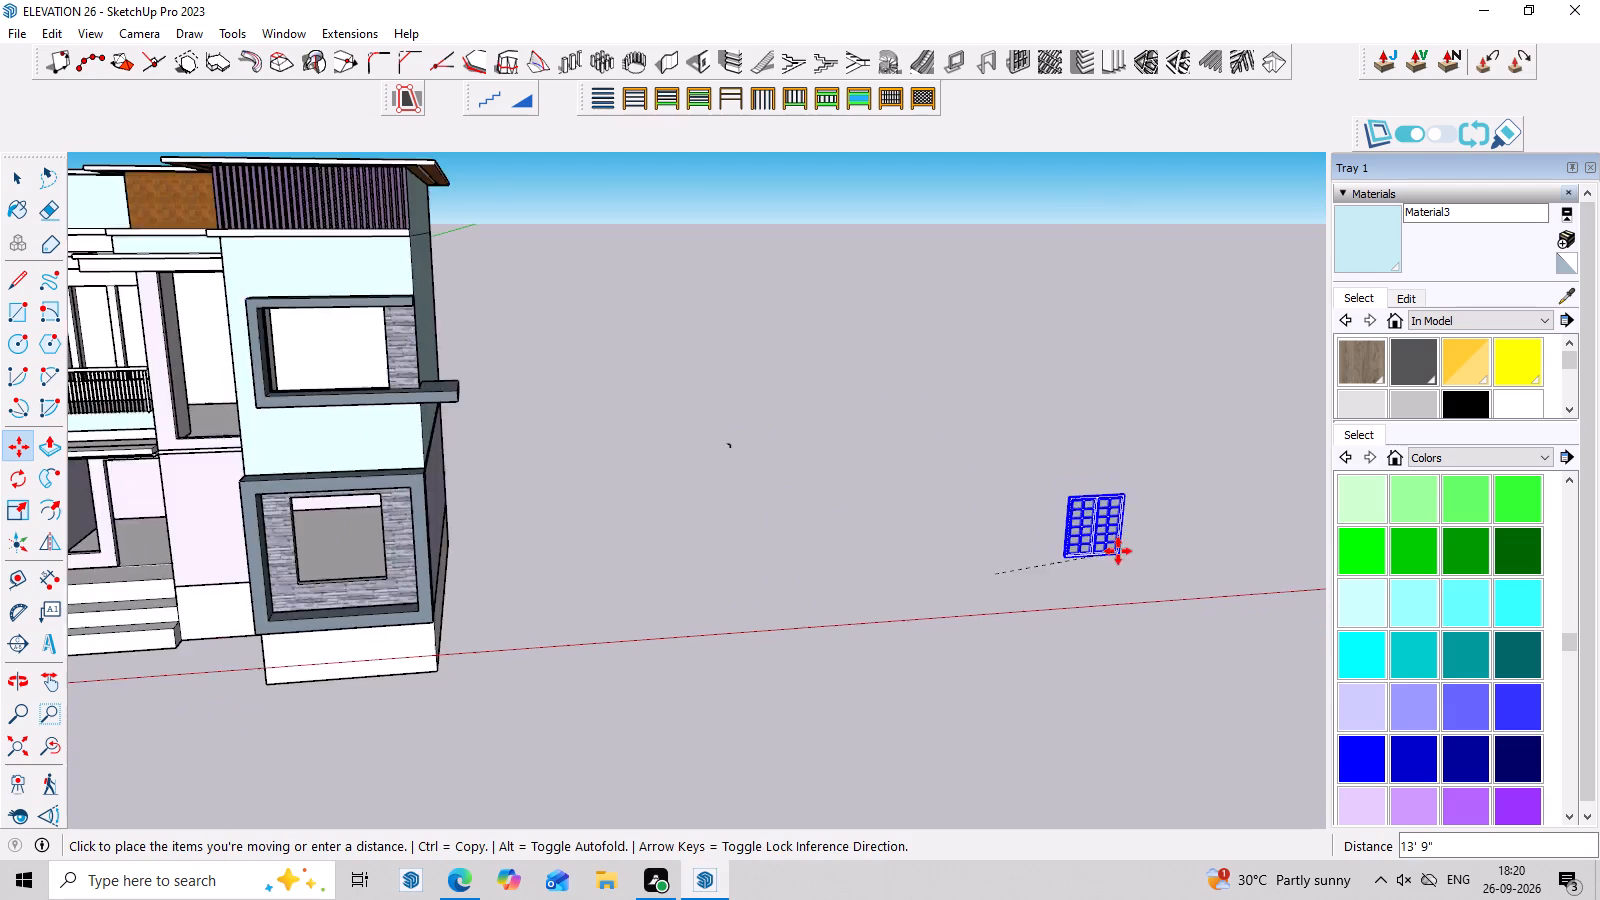
pyautogui.scroll(-4, 1118, 551)
pyautogui.scroll(5, 562, 565)
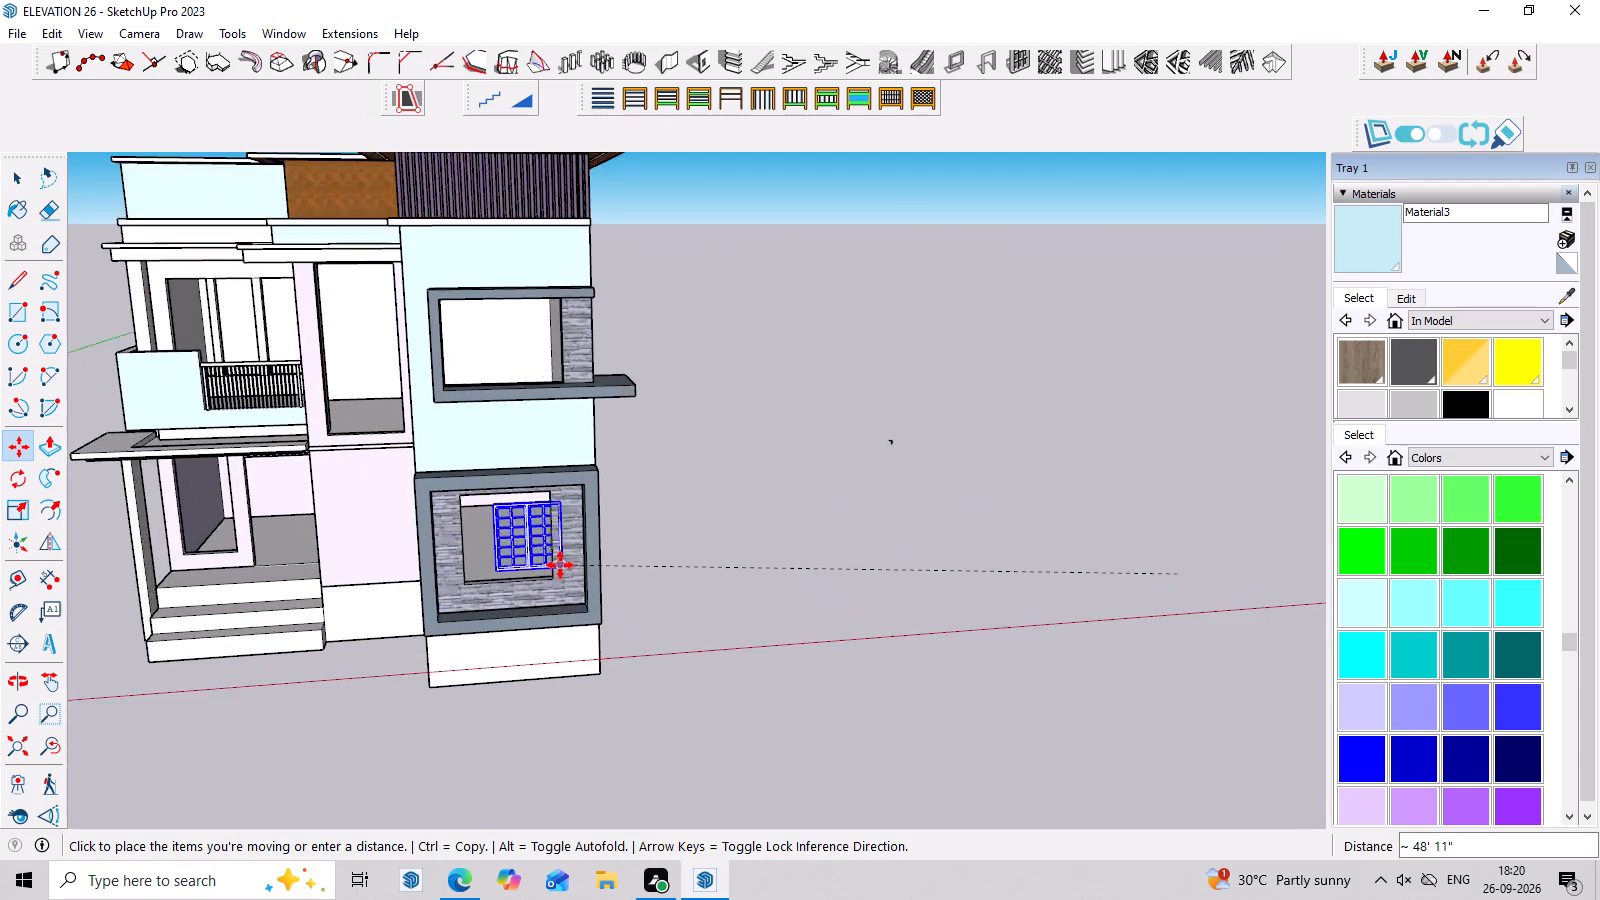
pyautogui.scroll(12, 560, 565)
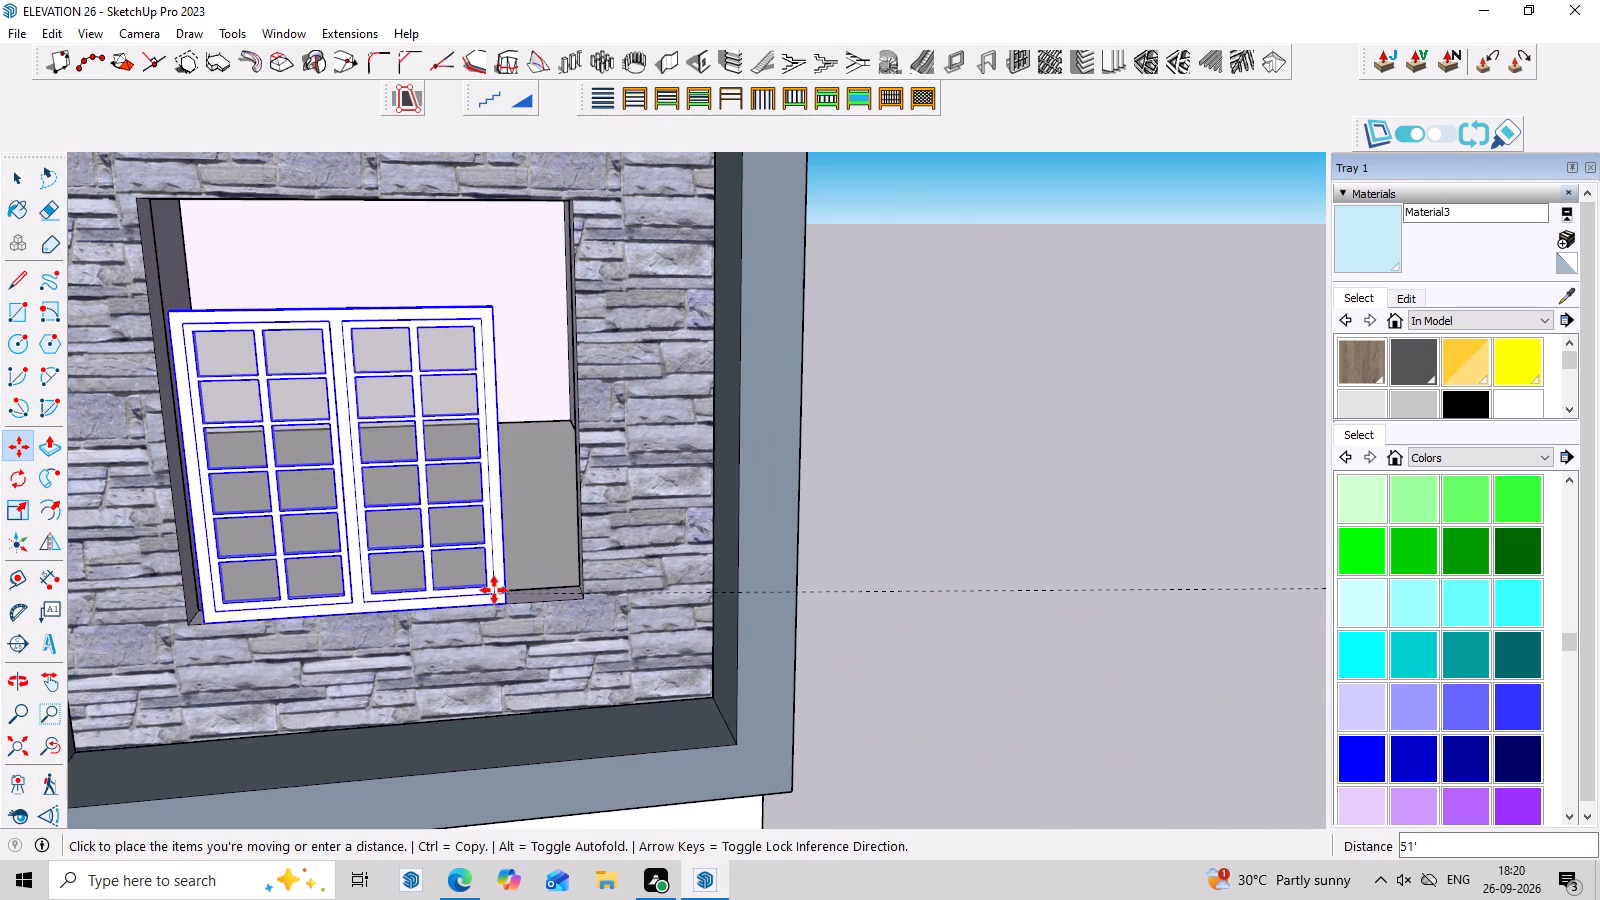
pyautogui.click(490, 589)
pyautogui.scroll(3, 335, 580)
pyautogui.scroll(7, 197, 621)
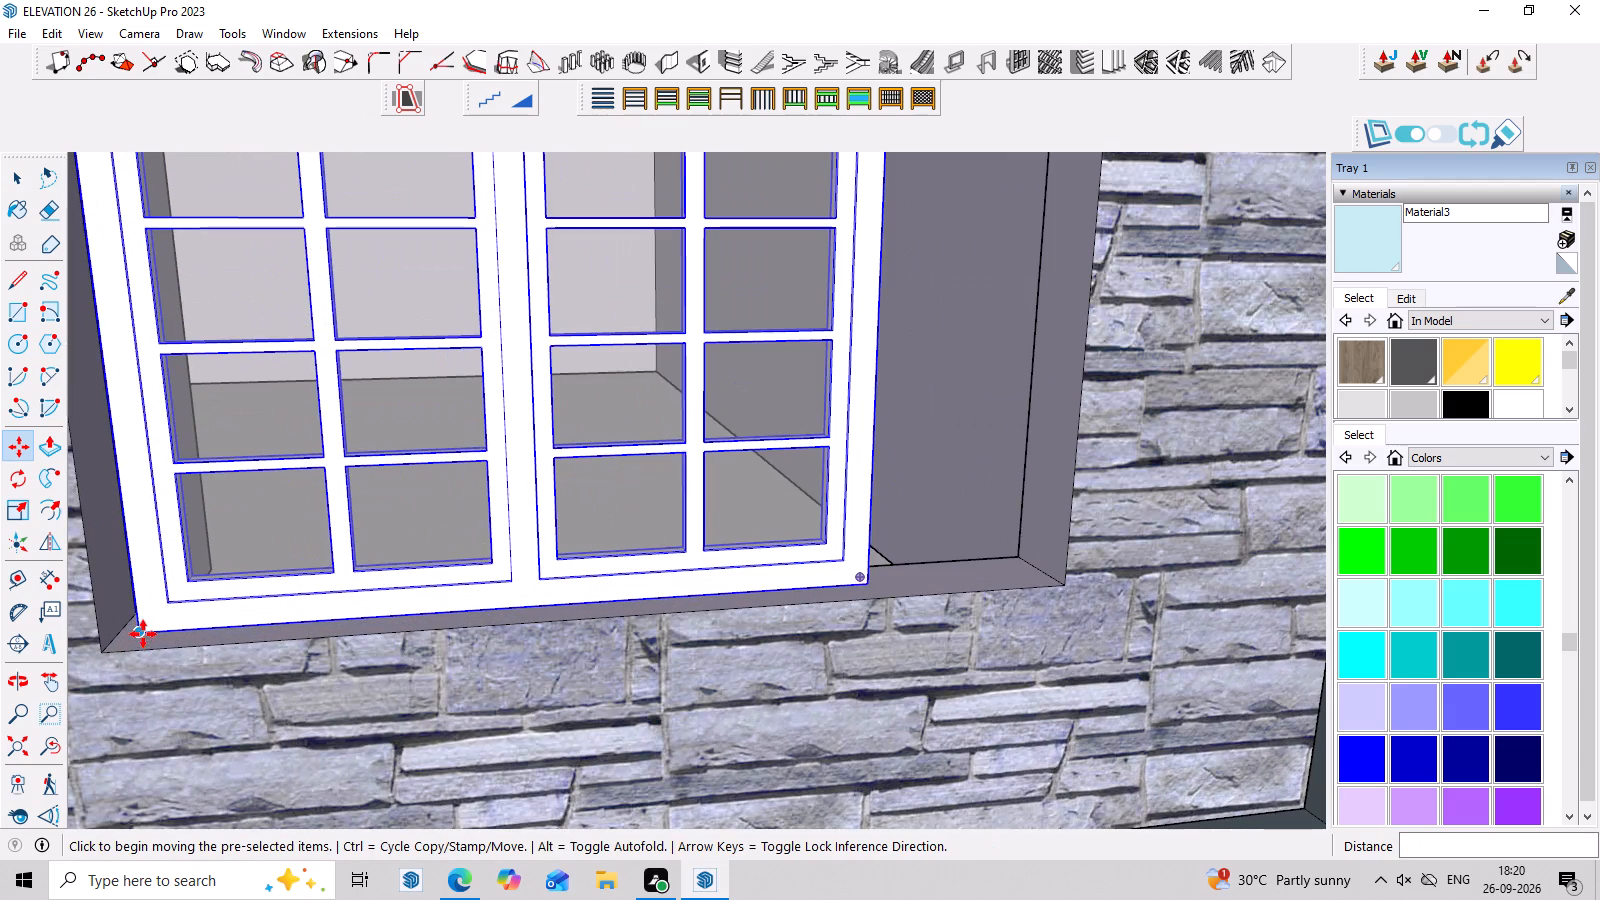
pyautogui.click(143, 634)
pyautogui.click(105, 654)
# Scale the double window's width by about 1.33 to span the ground-floor opening.
pyautogui.scroll(-8, 320, 623)
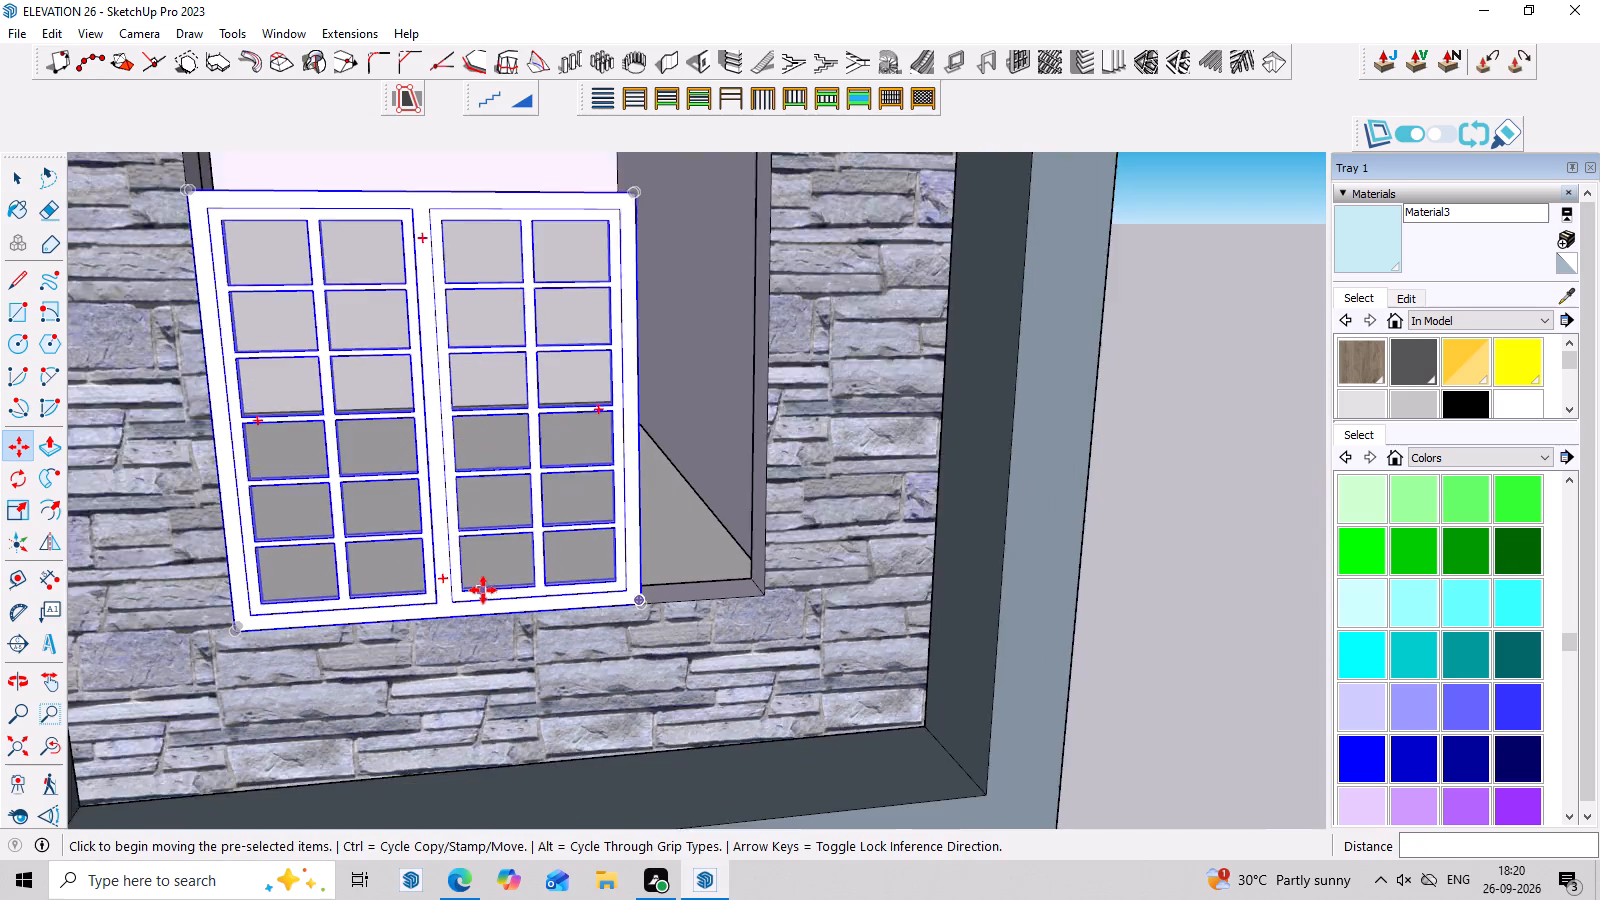
pyautogui.scroll(-3, 483, 590)
pyautogui.press('s')
pyautogui.scroll(2, 574, 434)
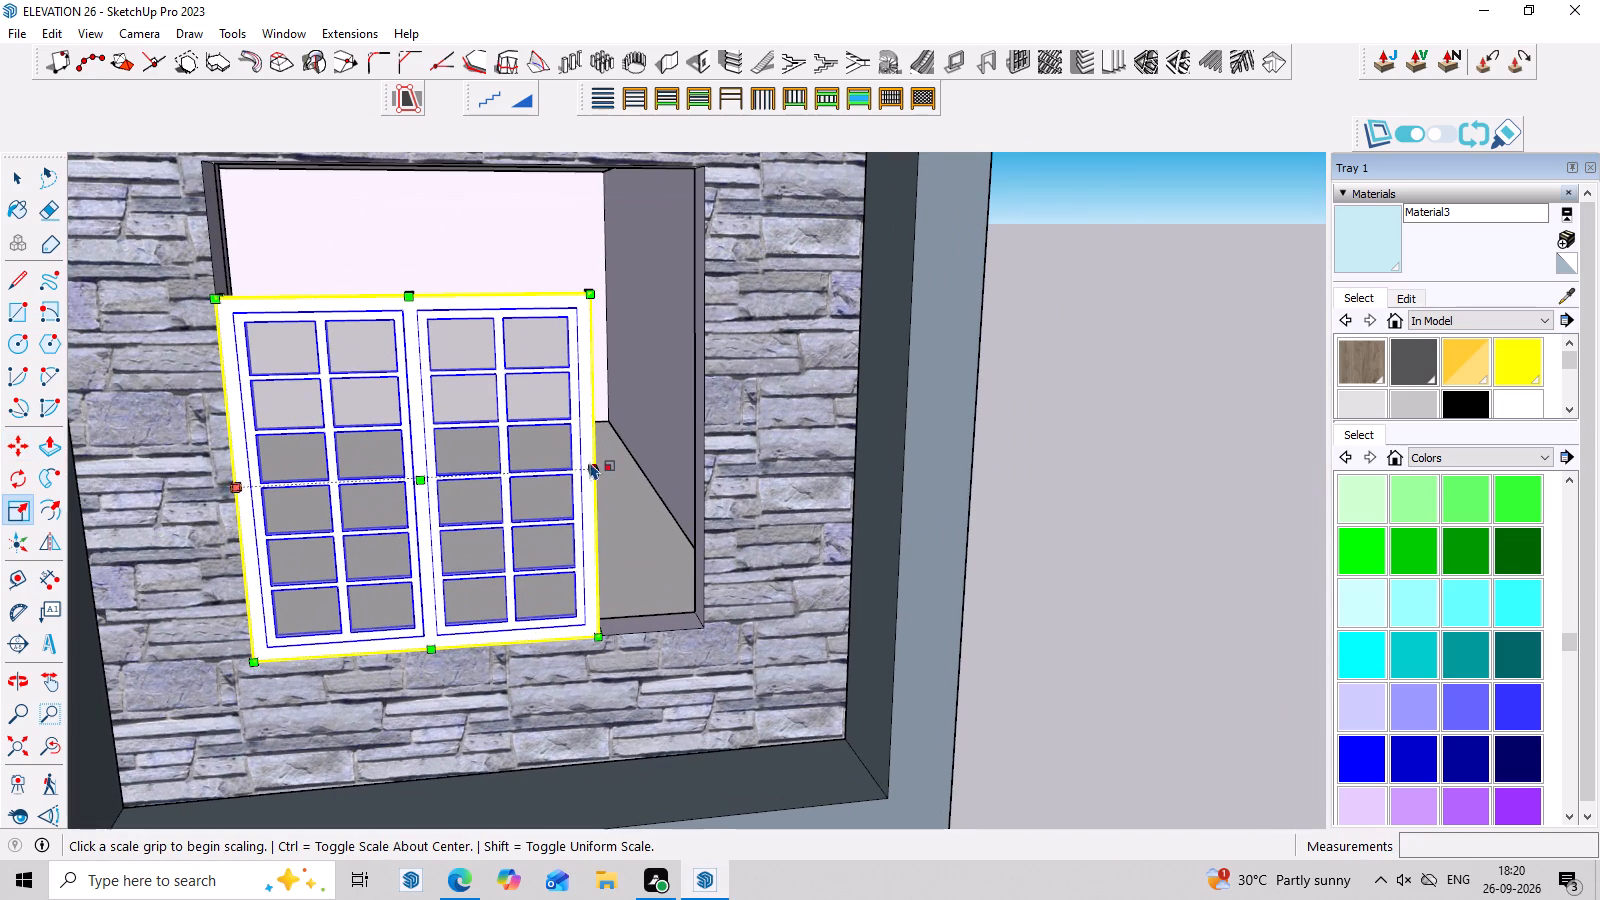
pyautogui.click(595, 469)
pyautogui.click(706, 462)
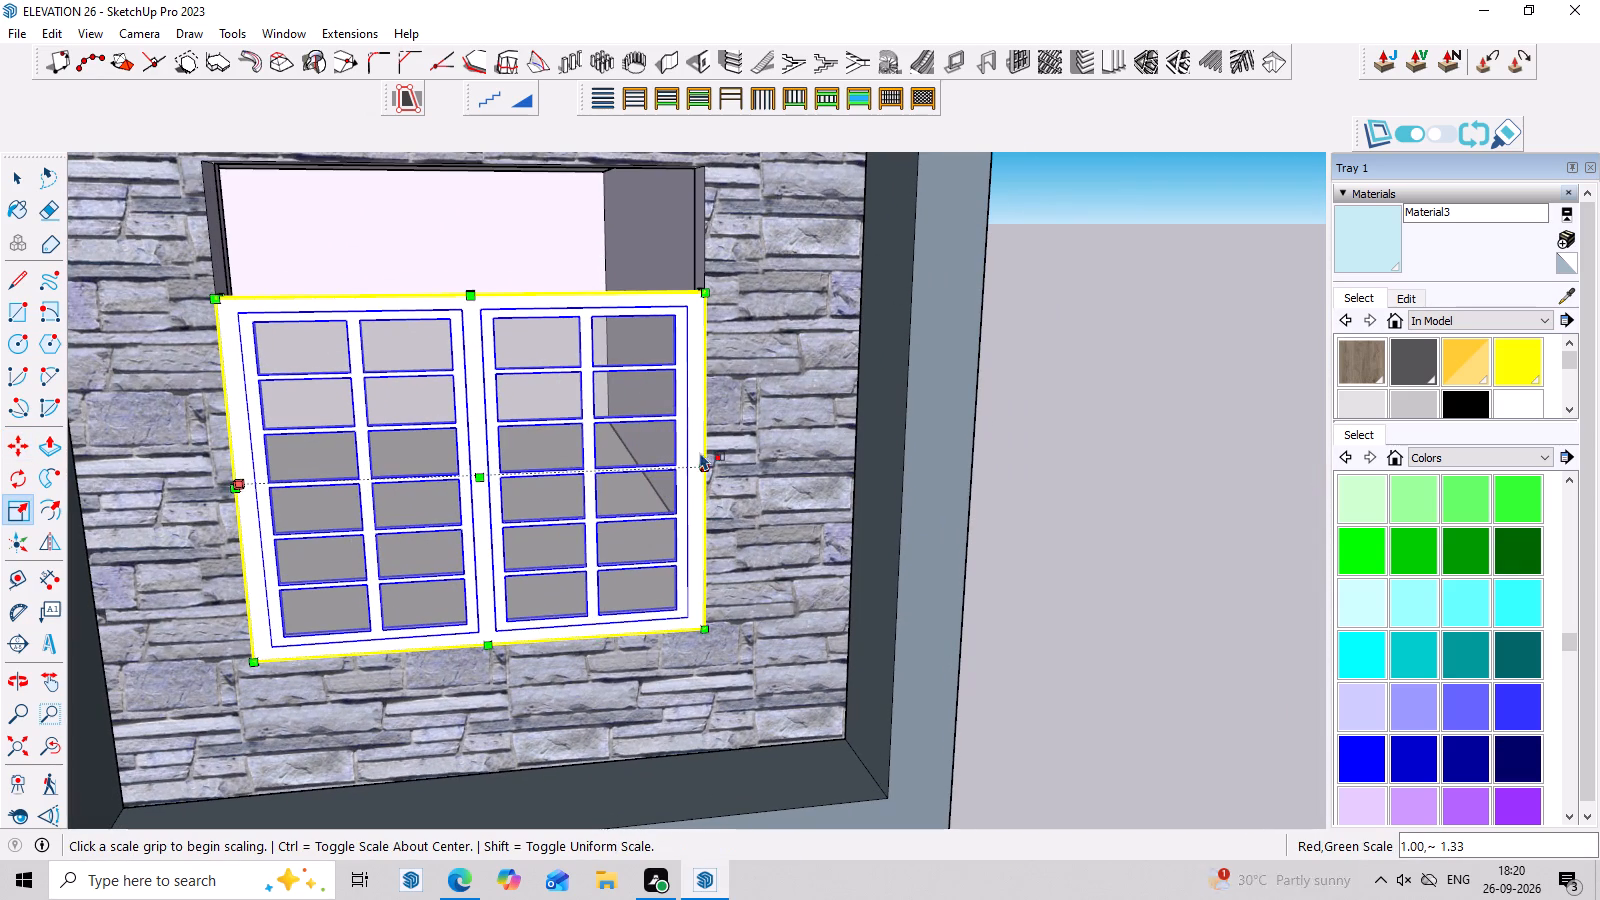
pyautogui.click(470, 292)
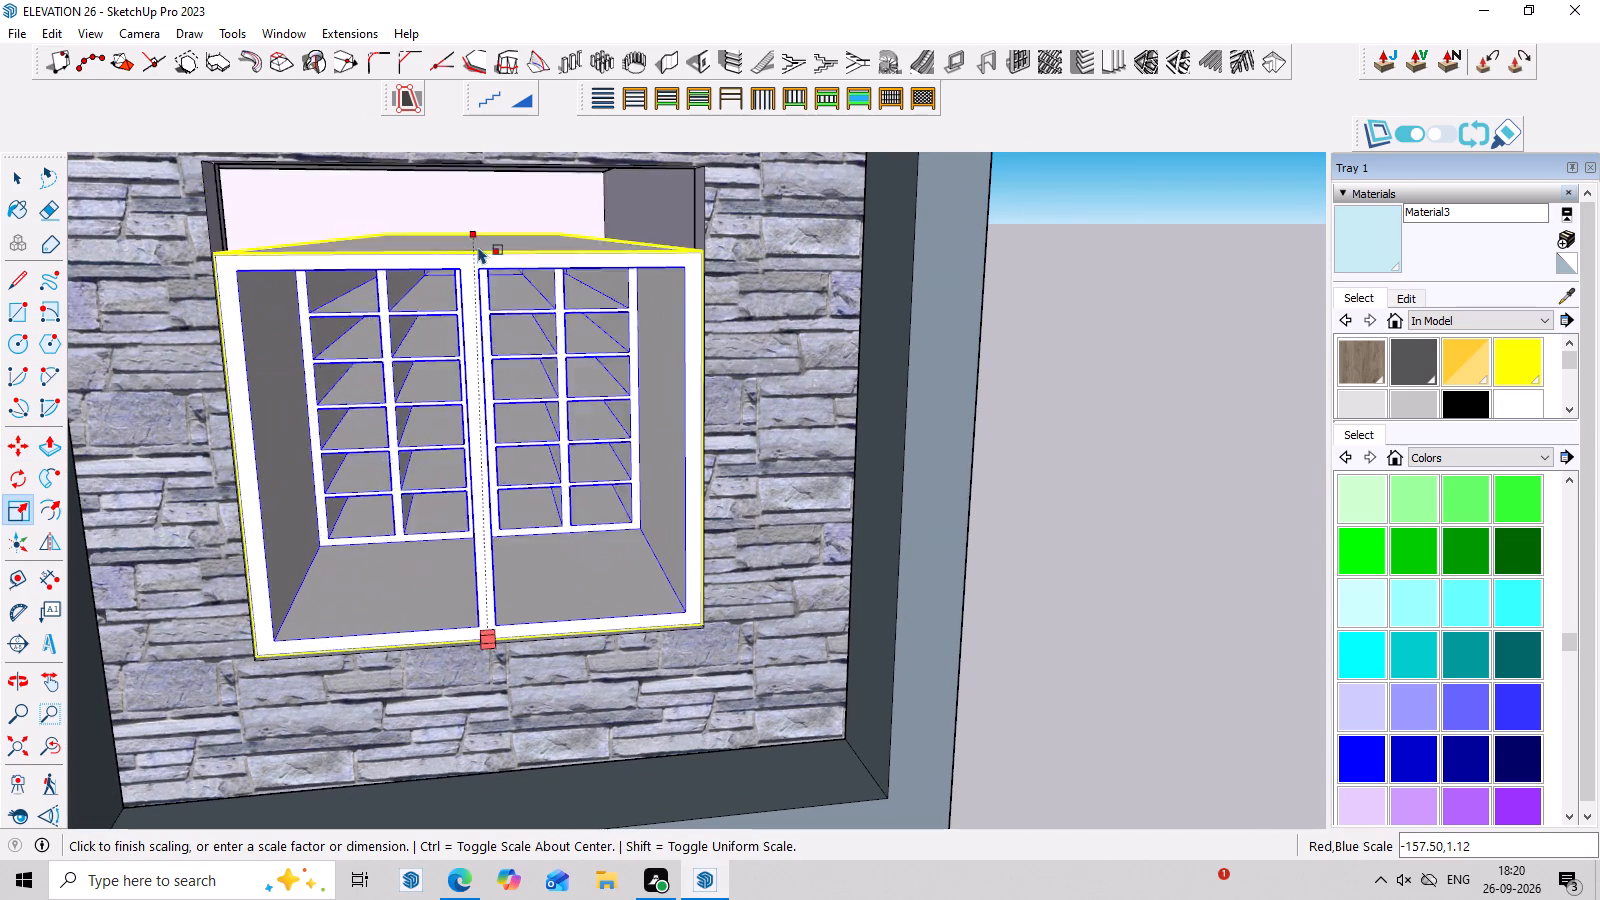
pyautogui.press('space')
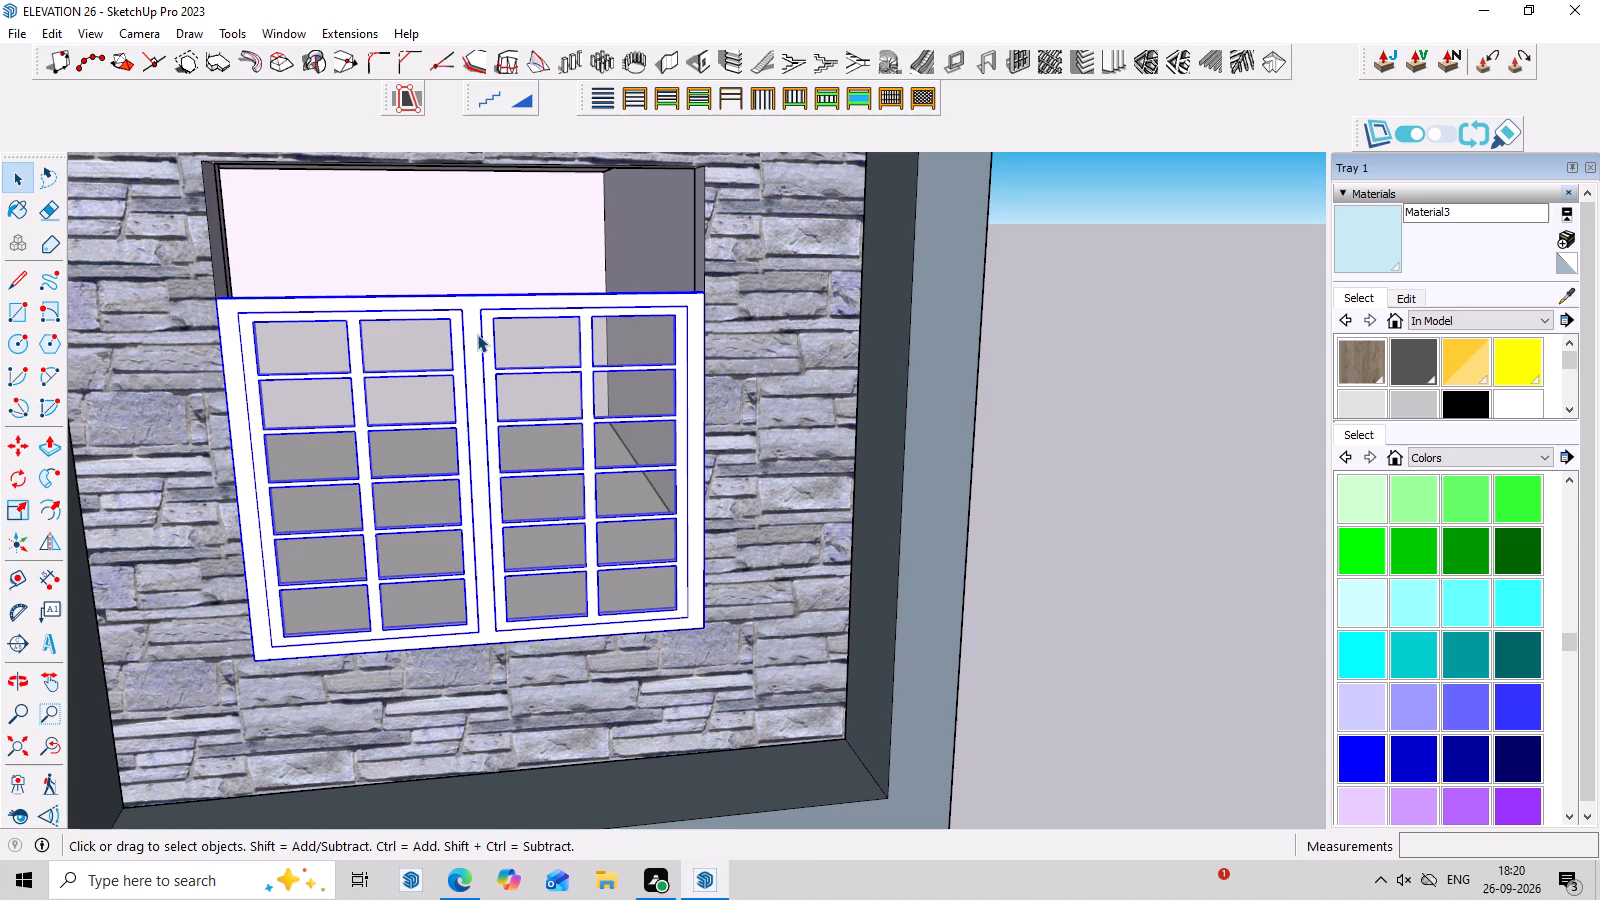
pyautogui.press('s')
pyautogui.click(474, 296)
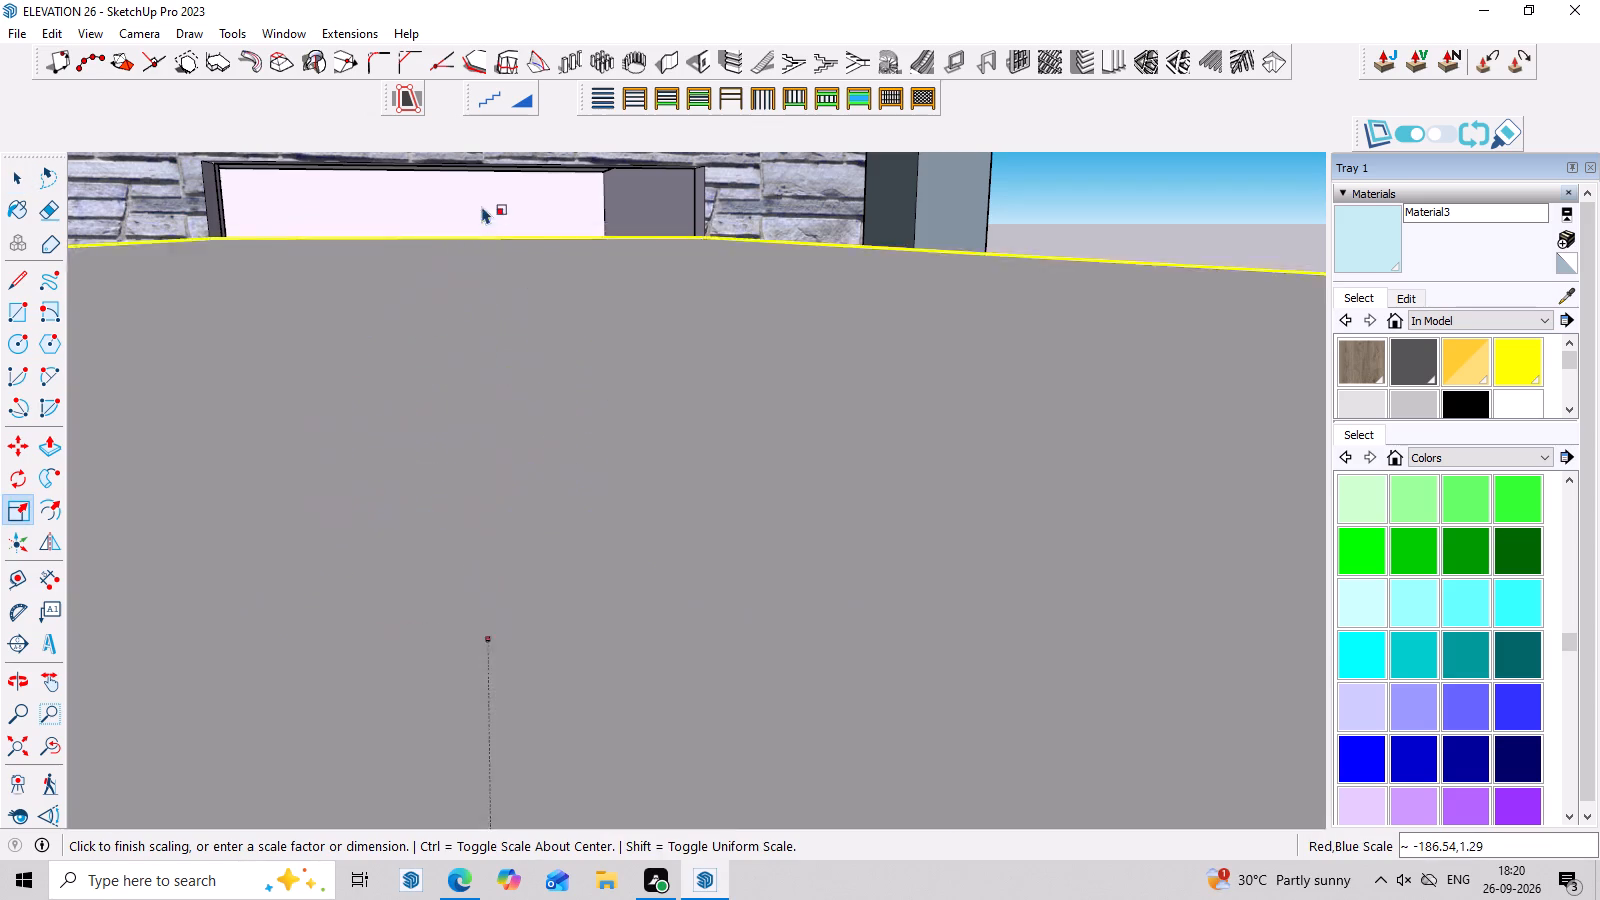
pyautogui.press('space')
# Scale the double window's height by about 1.30 up to the top of the ground-floor opening and deselect it.
pyautogui.scroll(-3, 494, 268)
pyautogui.moveTo(503, 290); pyautogui.dragTo(493, 422, button='middle')
pyautogui.scroll(2, 467, 396)
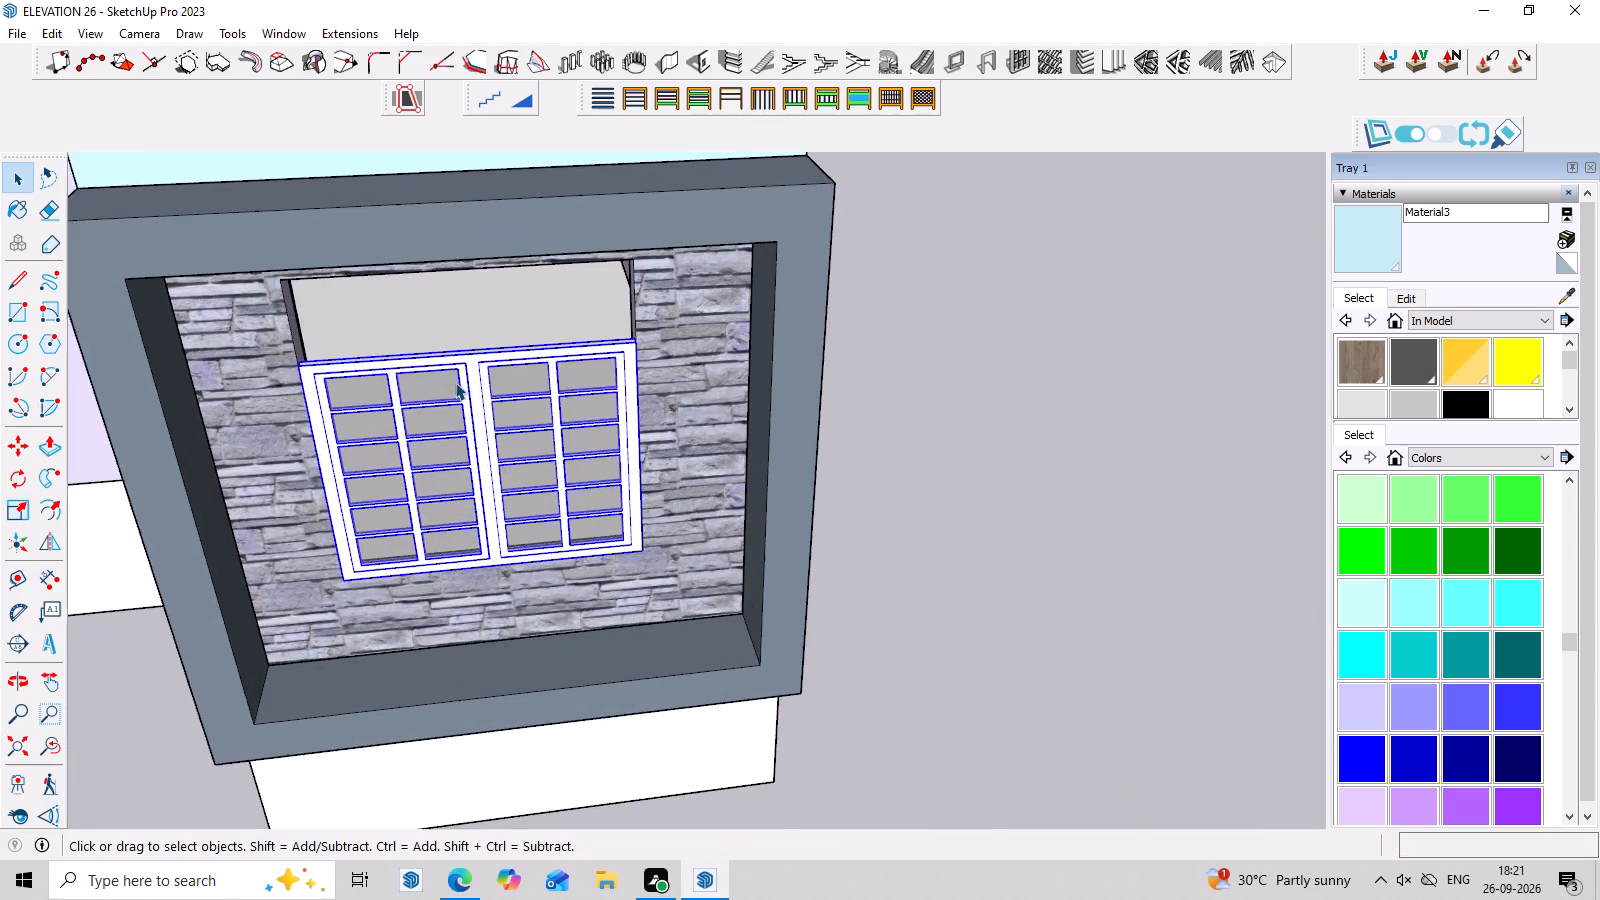
pyautogui.scroll(4, 455, 382)
pyautogui.moveTo(486, 339); pyautogui.dragTo(489, 349, button='middle')
pyautogui.press('s')
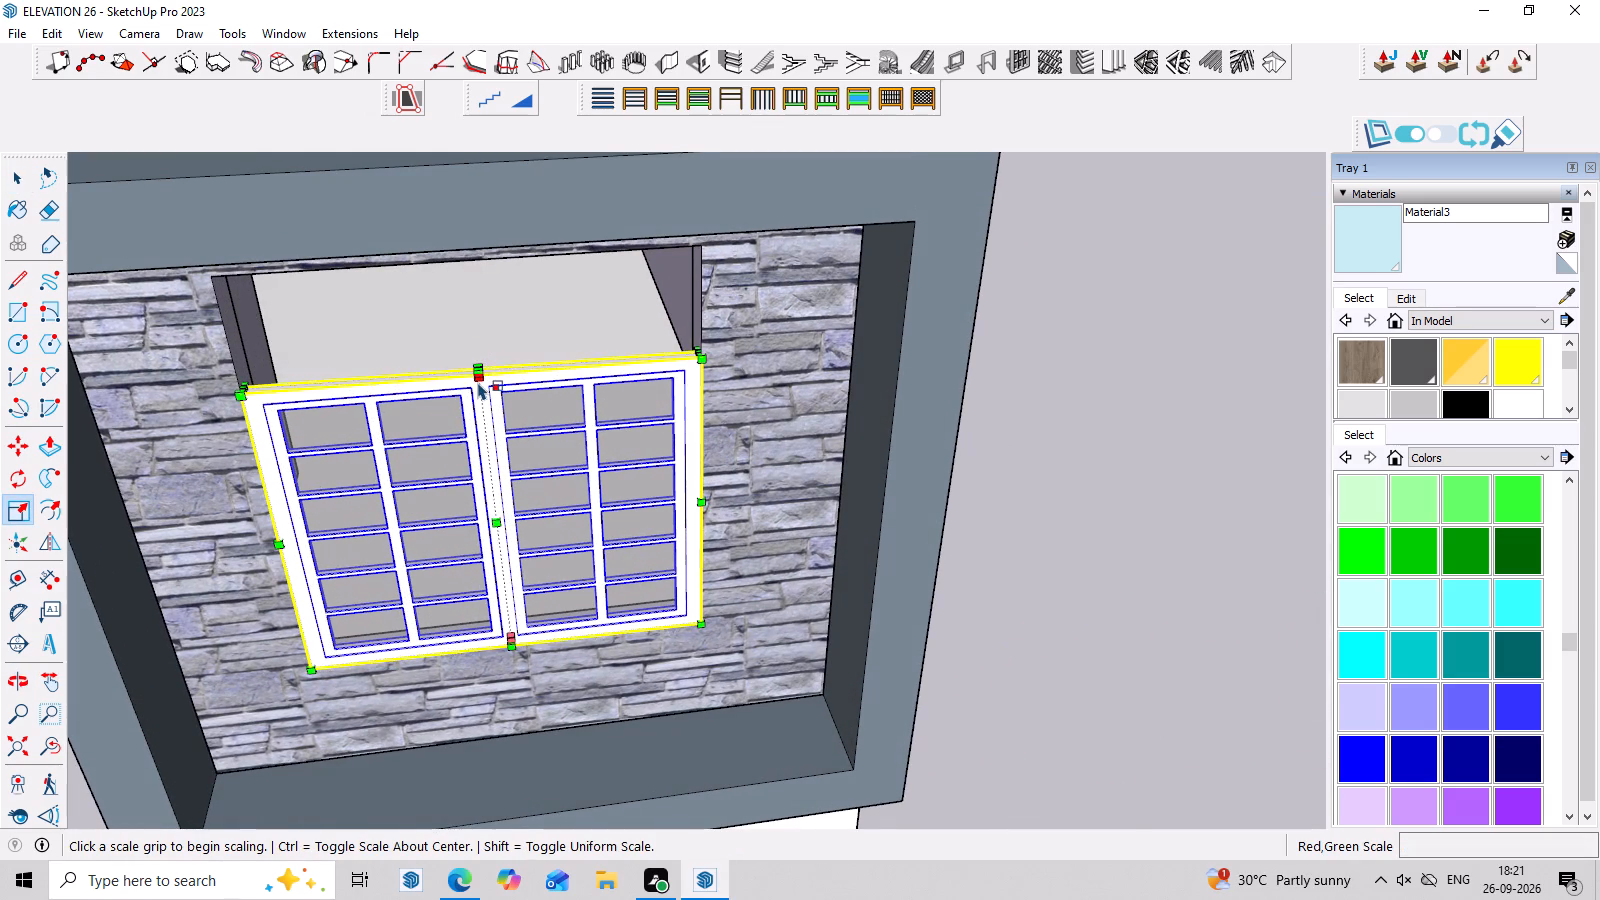
pyautogui.scroll(6, 478, 382)
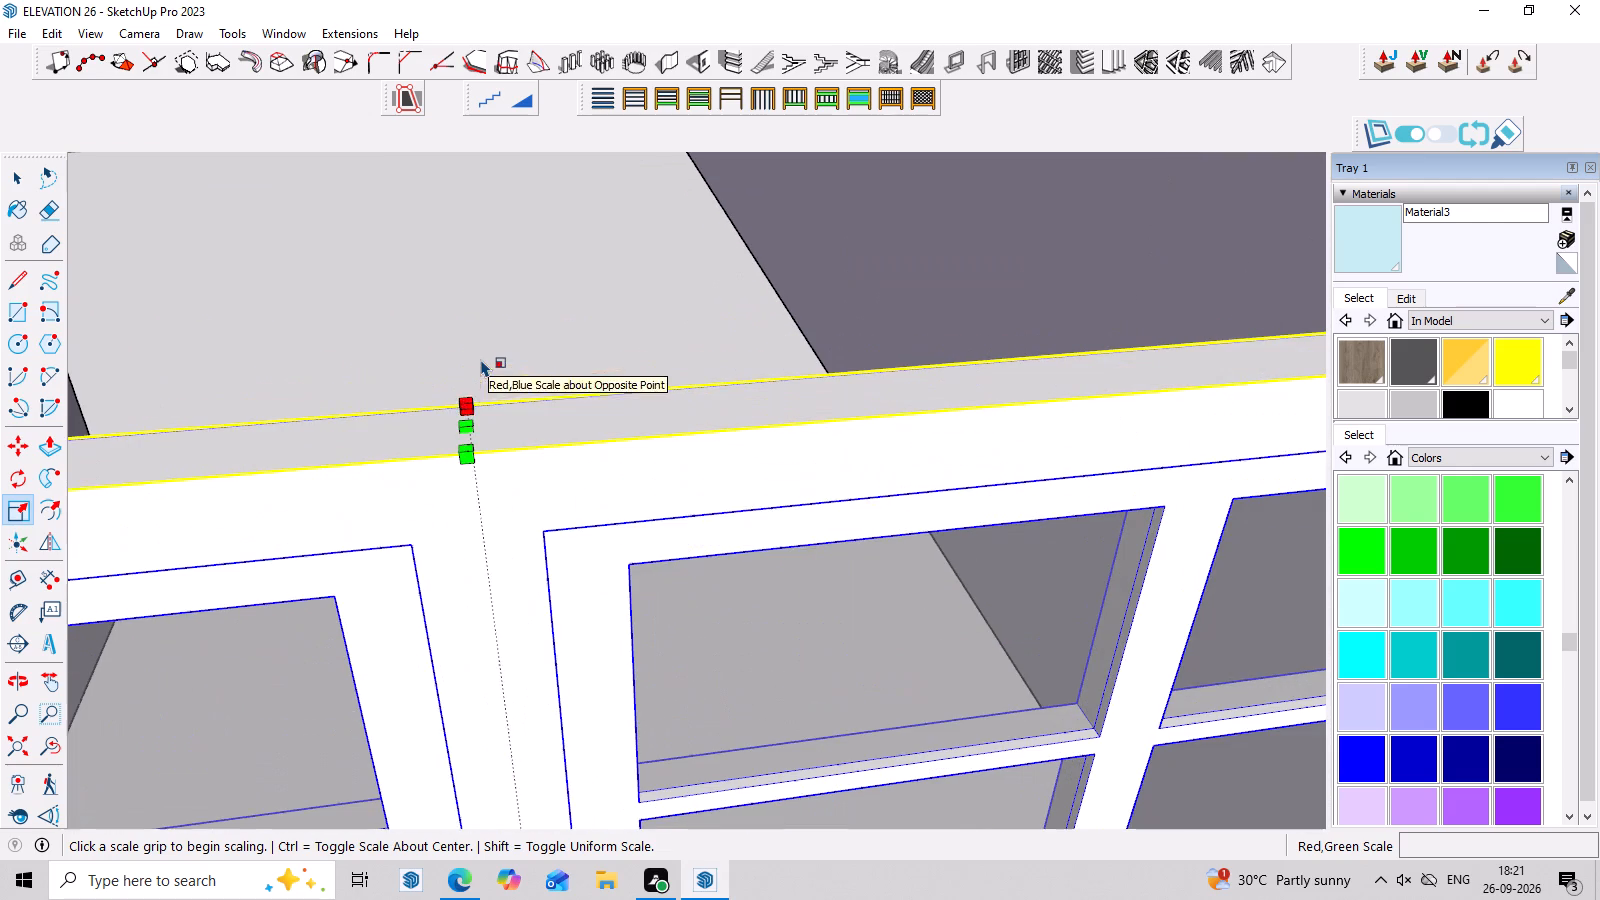
pyautogui.click(468, 421)
pyautogui.scroll(-7, 502, 378)
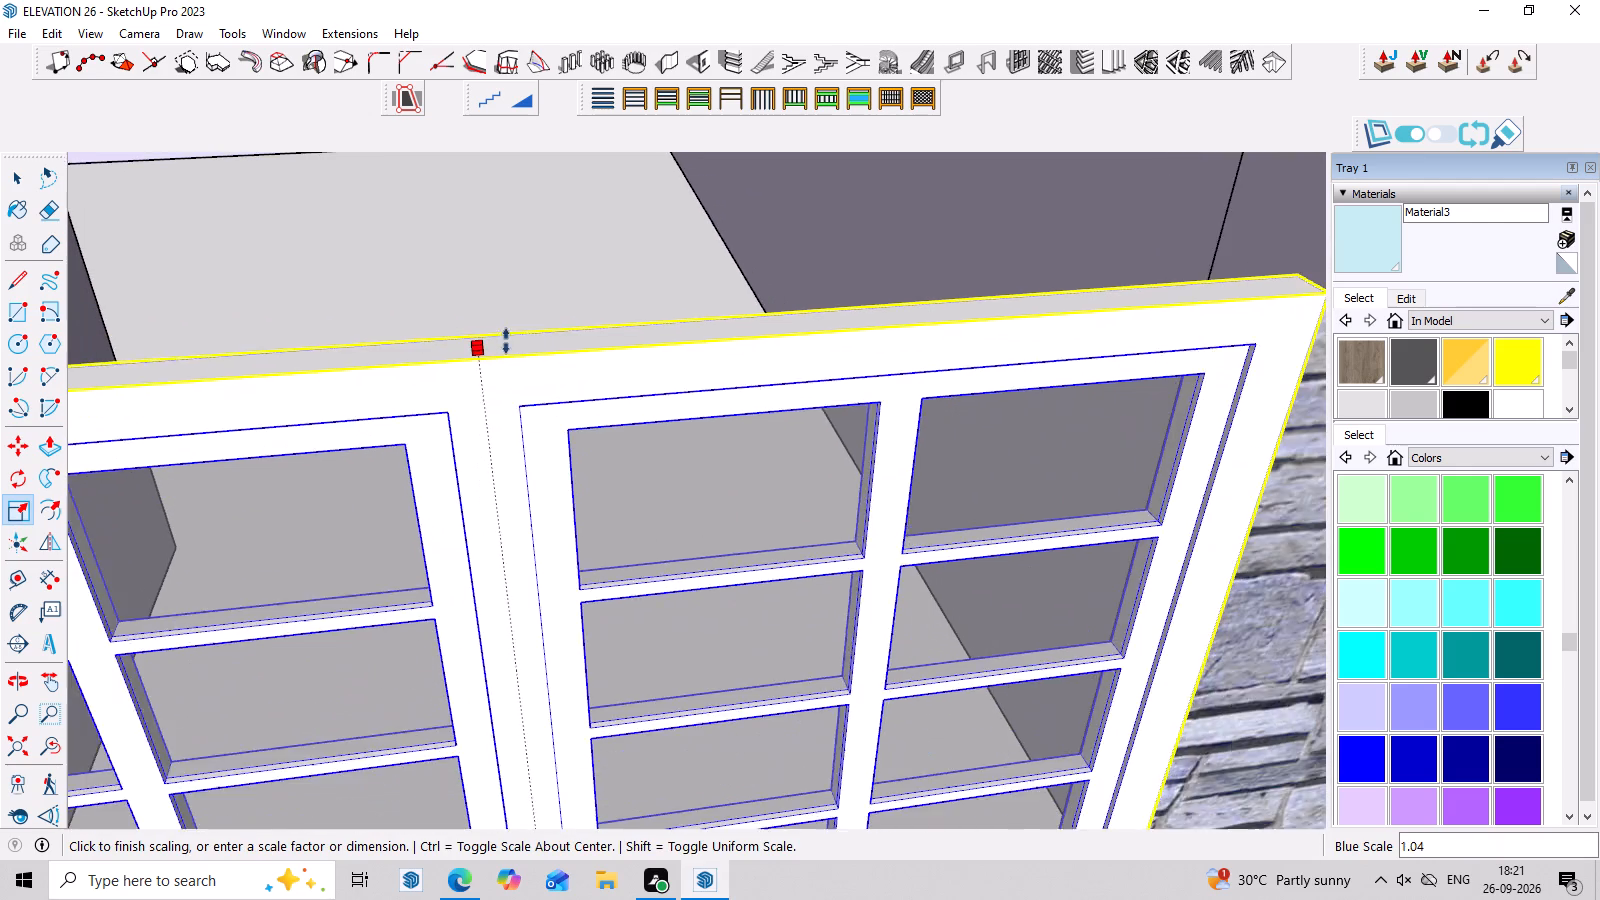
pyautogui.scroll(-7, 510, 331)
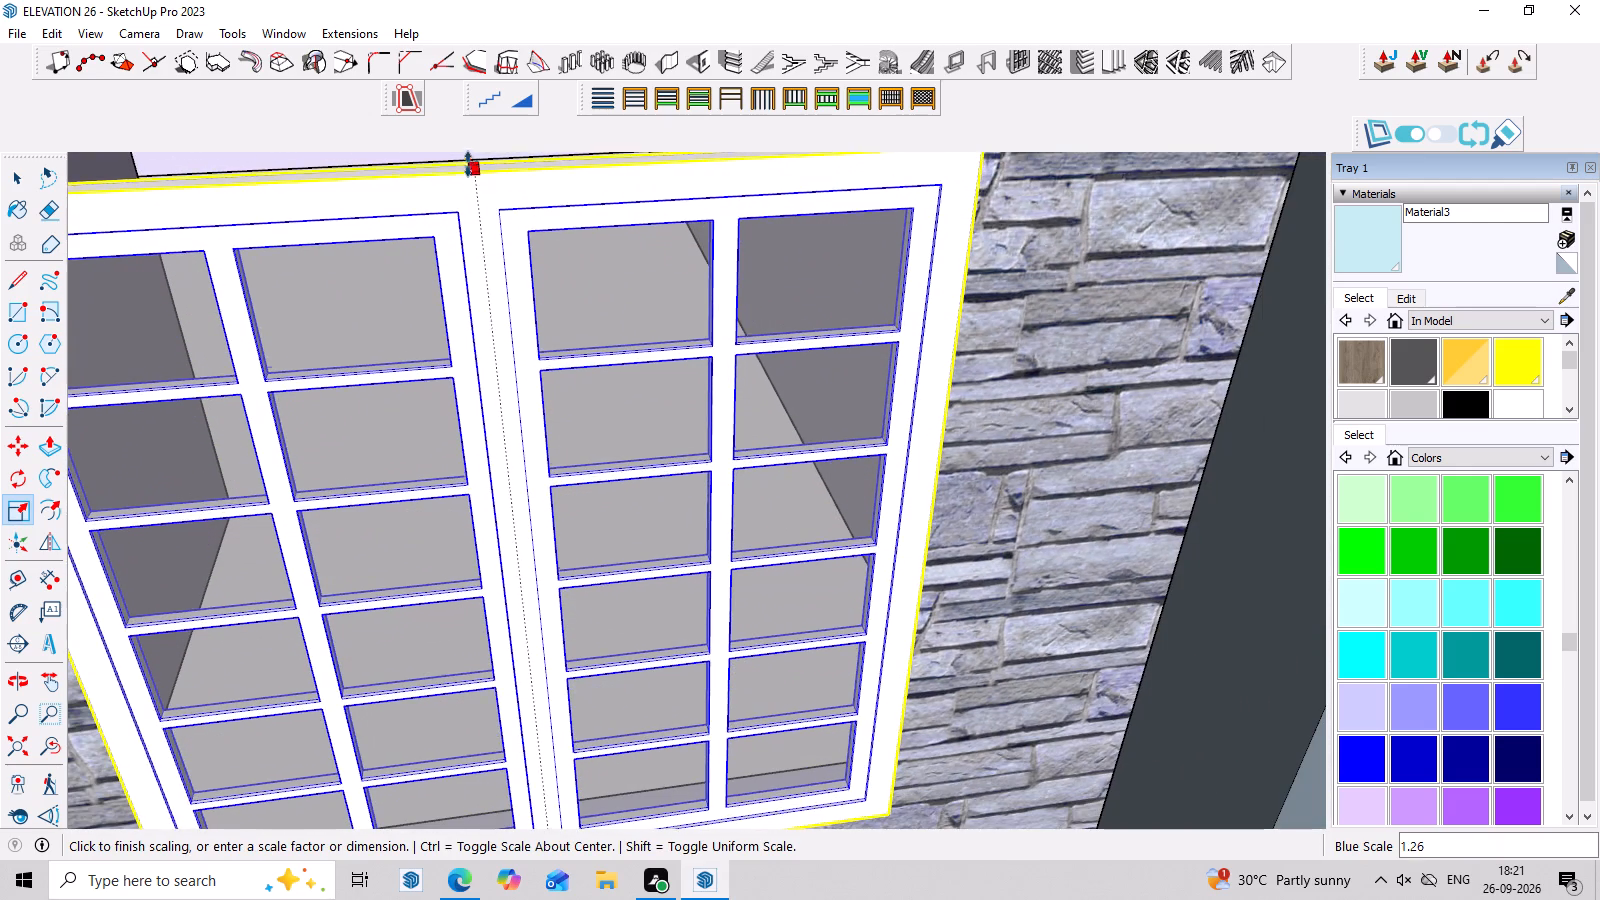
pyautogui.scroll(-11, 481, 201)
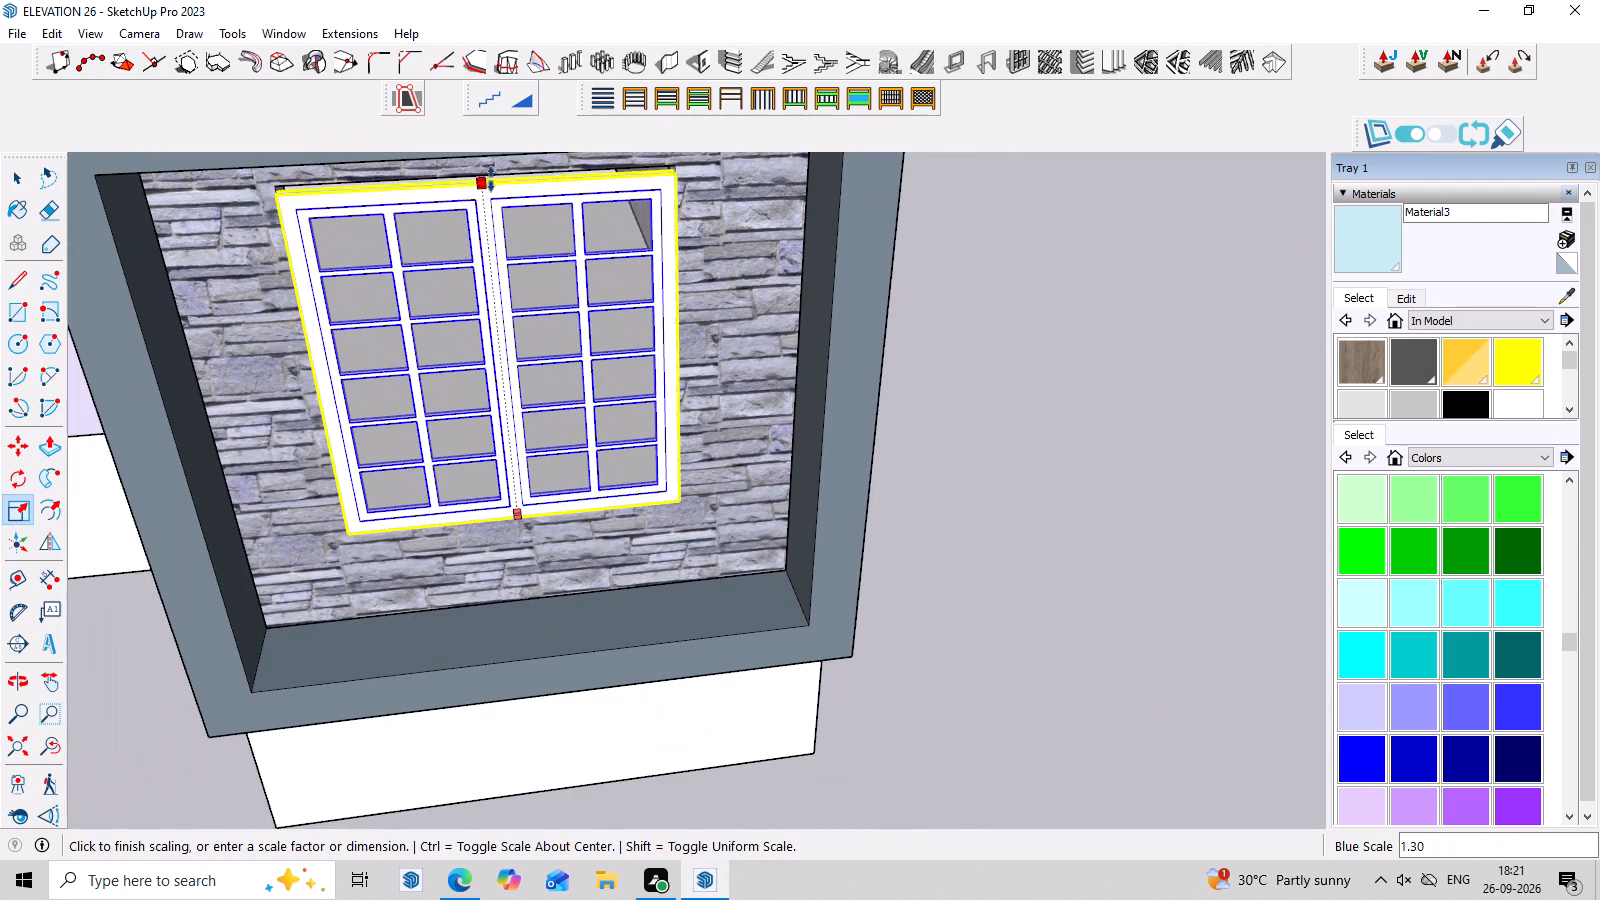
pyautogui.click(491, 178)
pyautogui.scroll(-4, 536, 306)
pyautogui.moveTo(633, 396); pyautogui.dragTo(638, 288, button='middle')
pyautogui.press('space')
pyautogui.moveTo(890, 298); pyautogui.dragTo(895, 311)
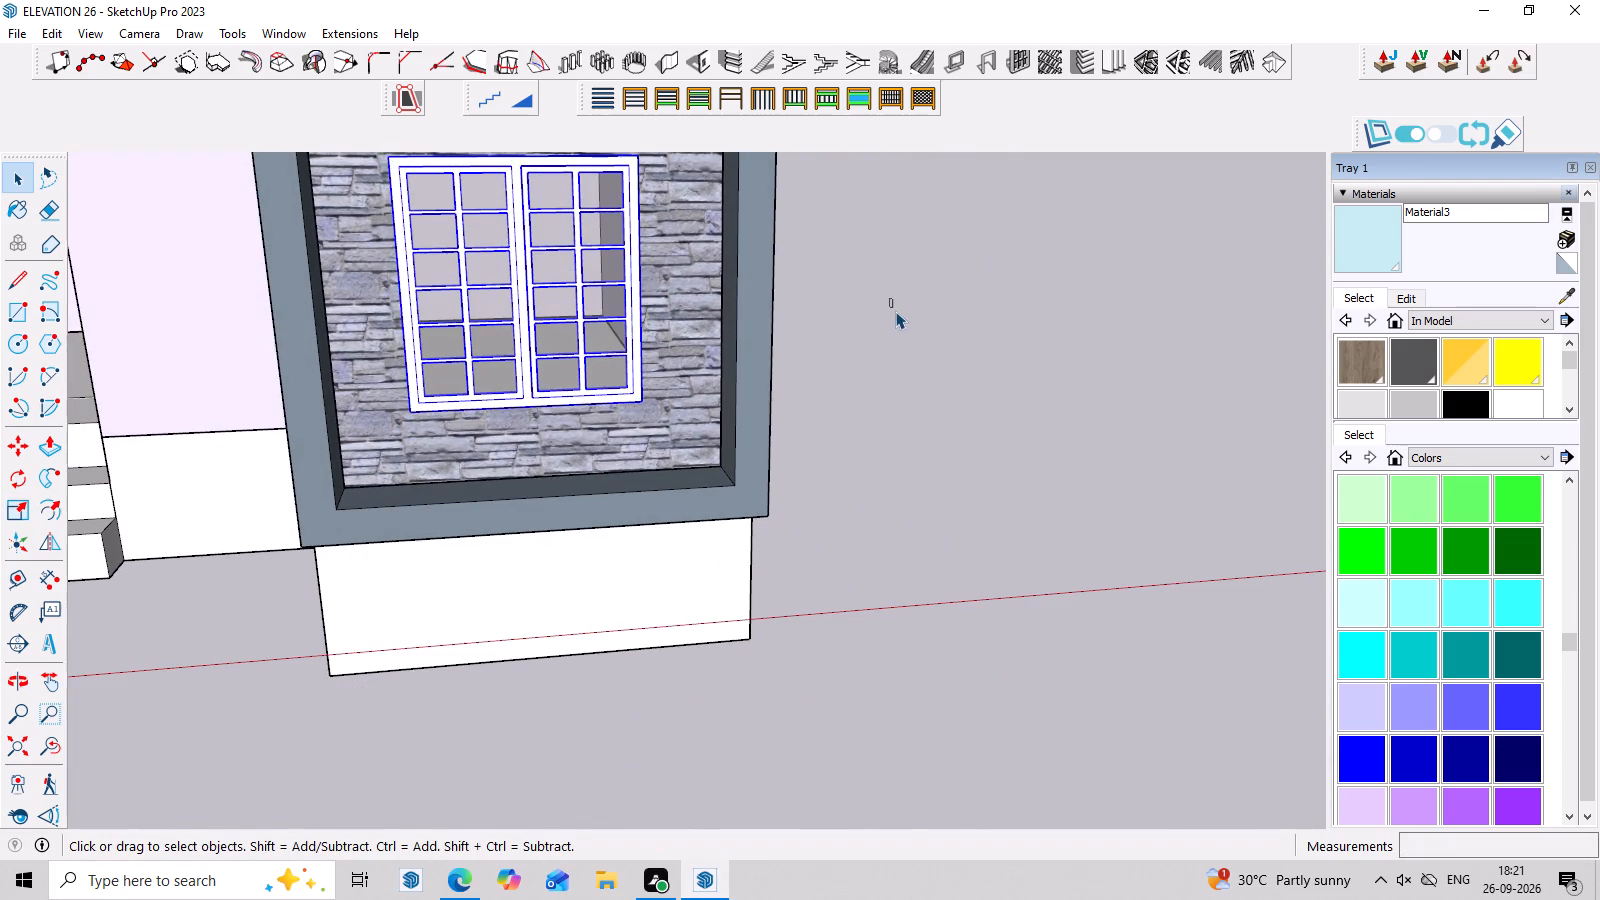
pyautogui.moveTo(895, 311); pyautogui.dragTo(895, 314)
# Move the double window about 15' 3" up from the ground-floor opening into the framed upper-floor opening.
pyautogui.scroll(-10, 874, 406)
pyautogui.moveTo(1038, 323); pyautogui.dragTo(919, 184, button='middle')
pyautogui.scroll(-4, 863, 236)
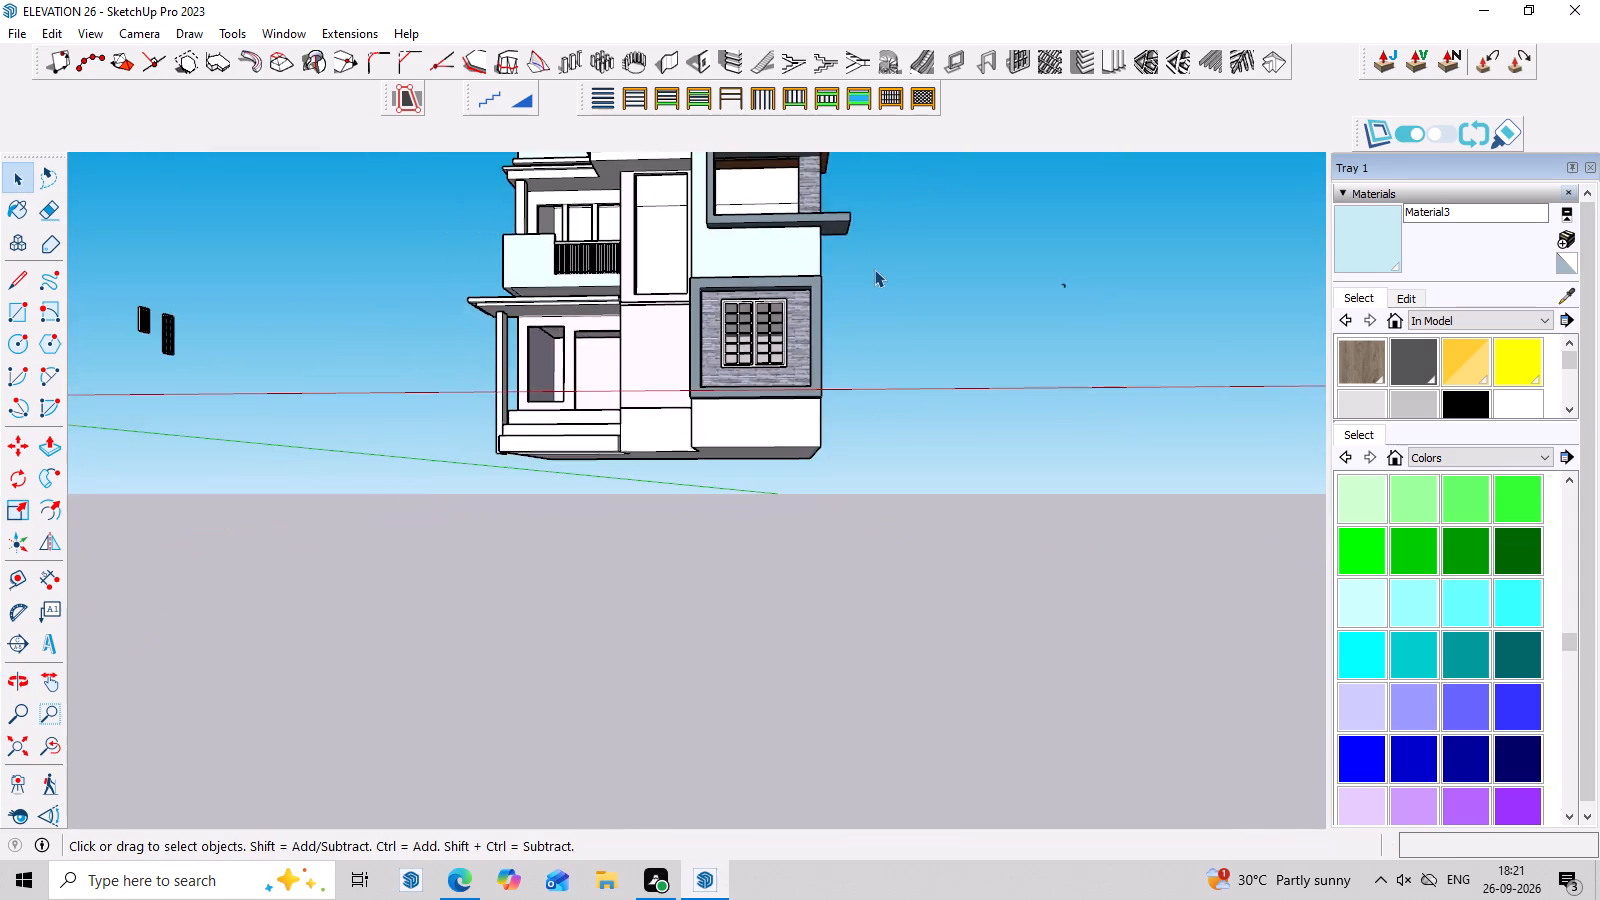
pyautogui.scroll(-10, 874, 269)
pyautogui.scroll(9, 899, 144)
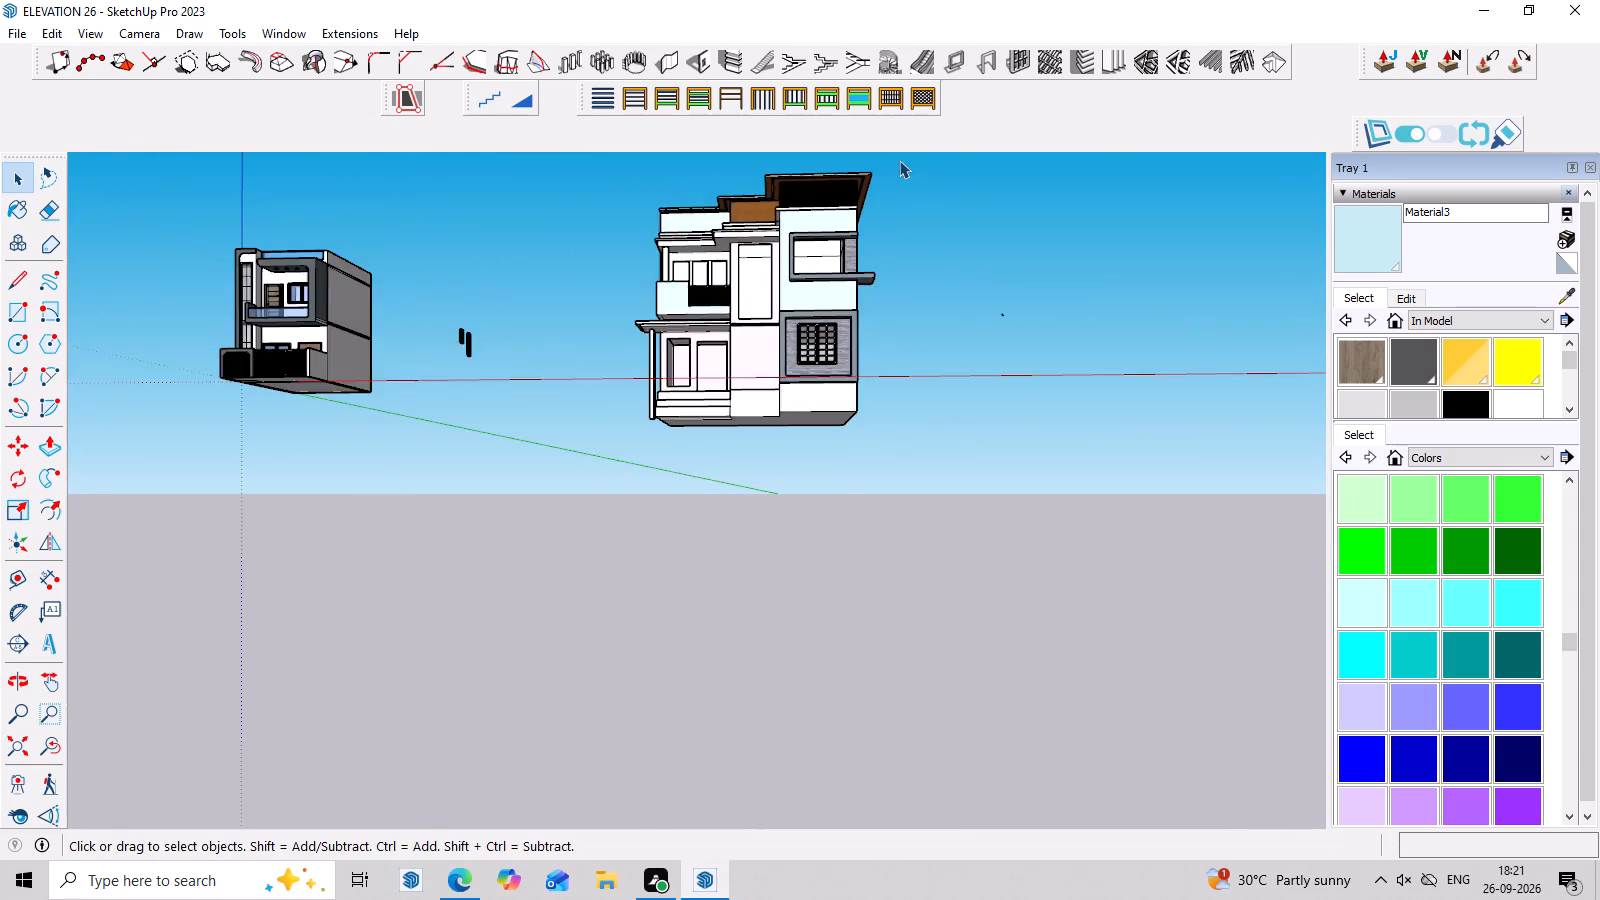
pyautogui.scroll(7, 899, 160)
pyautogui.moveTo(896, 182); pyautogui.dragTo(893, 299, button='middle')
pyautogui.scroll(3, 869, 495)
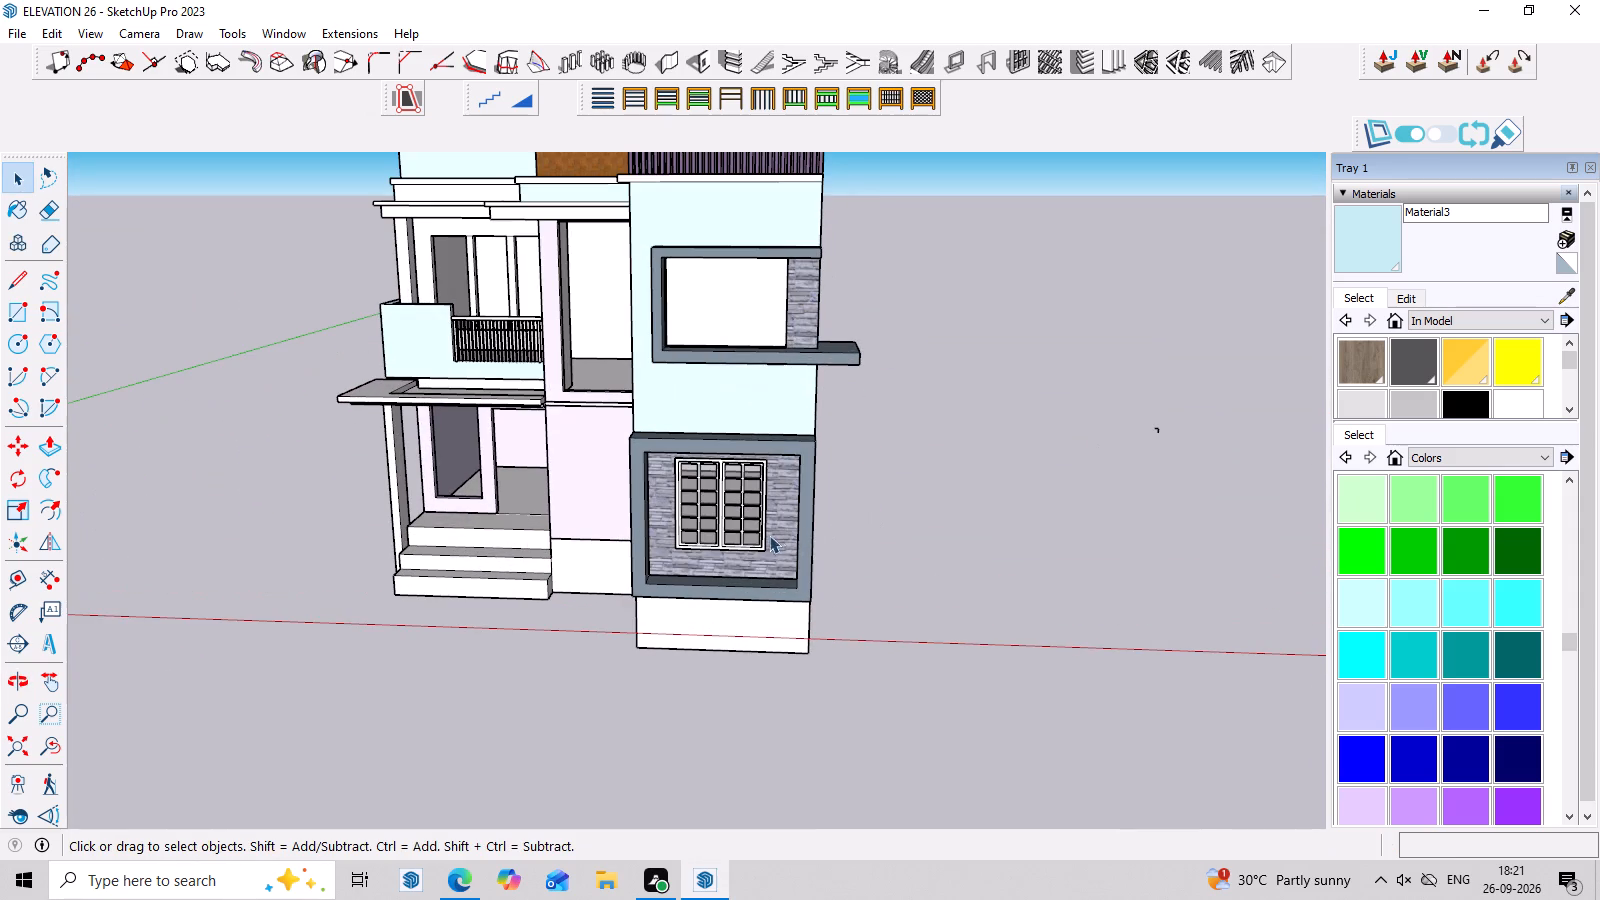
pyautogui.click(760, 539)
pyautogui.press('m')
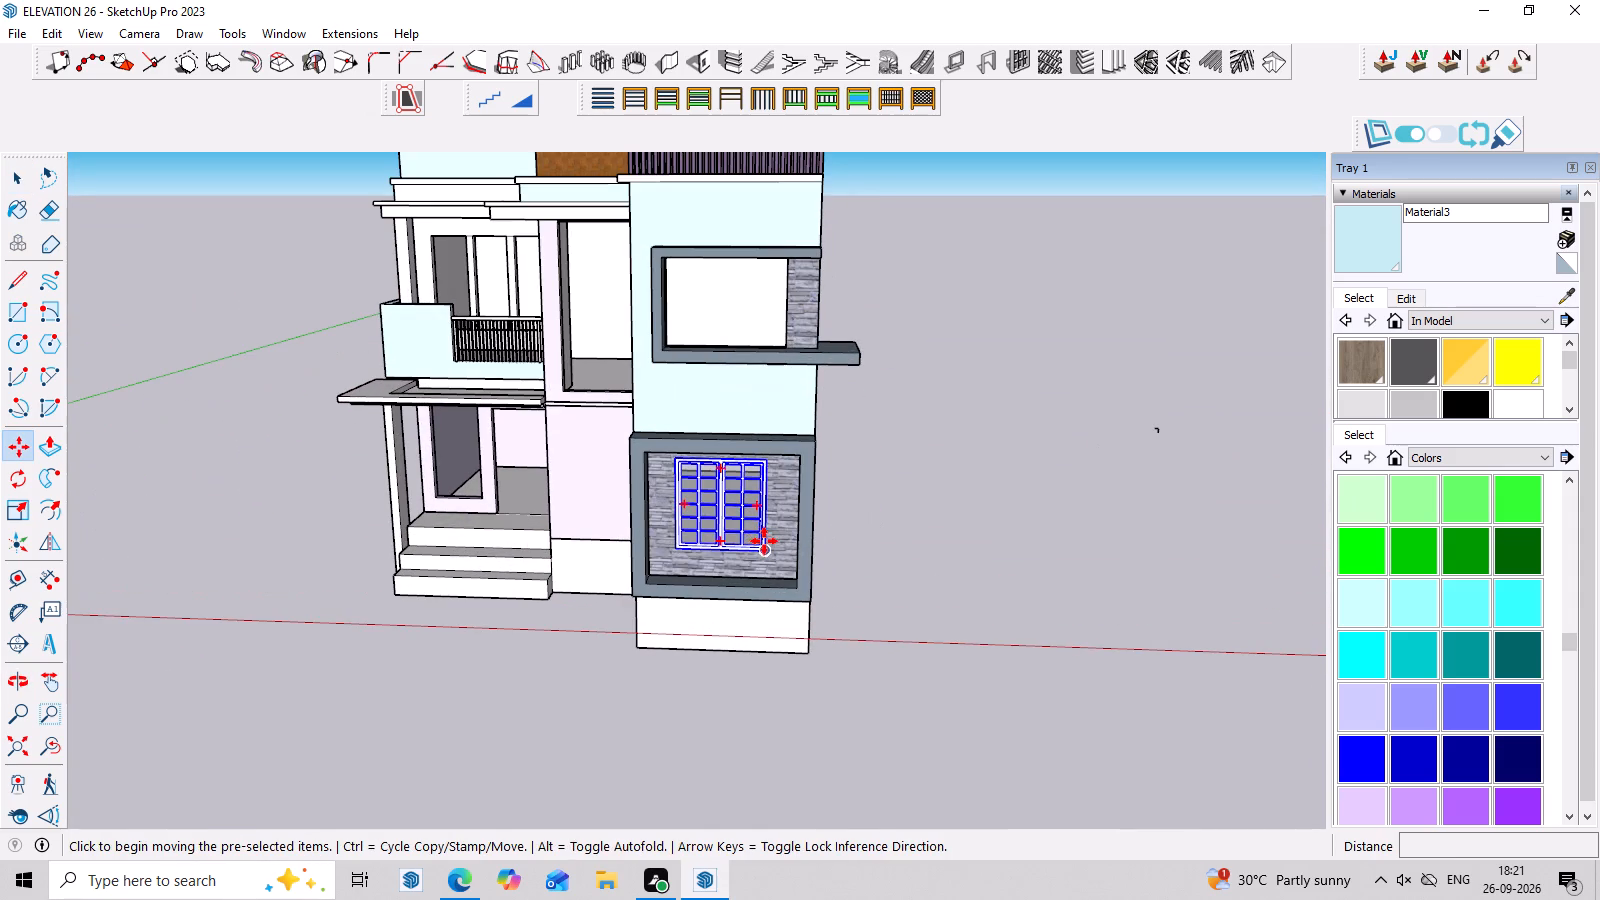
pyautogui.click(766, 542)
pyautogui.moveTo(791, 340); pyautogui.dragTo(752, 405, button='middle')
pyautogui.scroll(7, 748, 388)
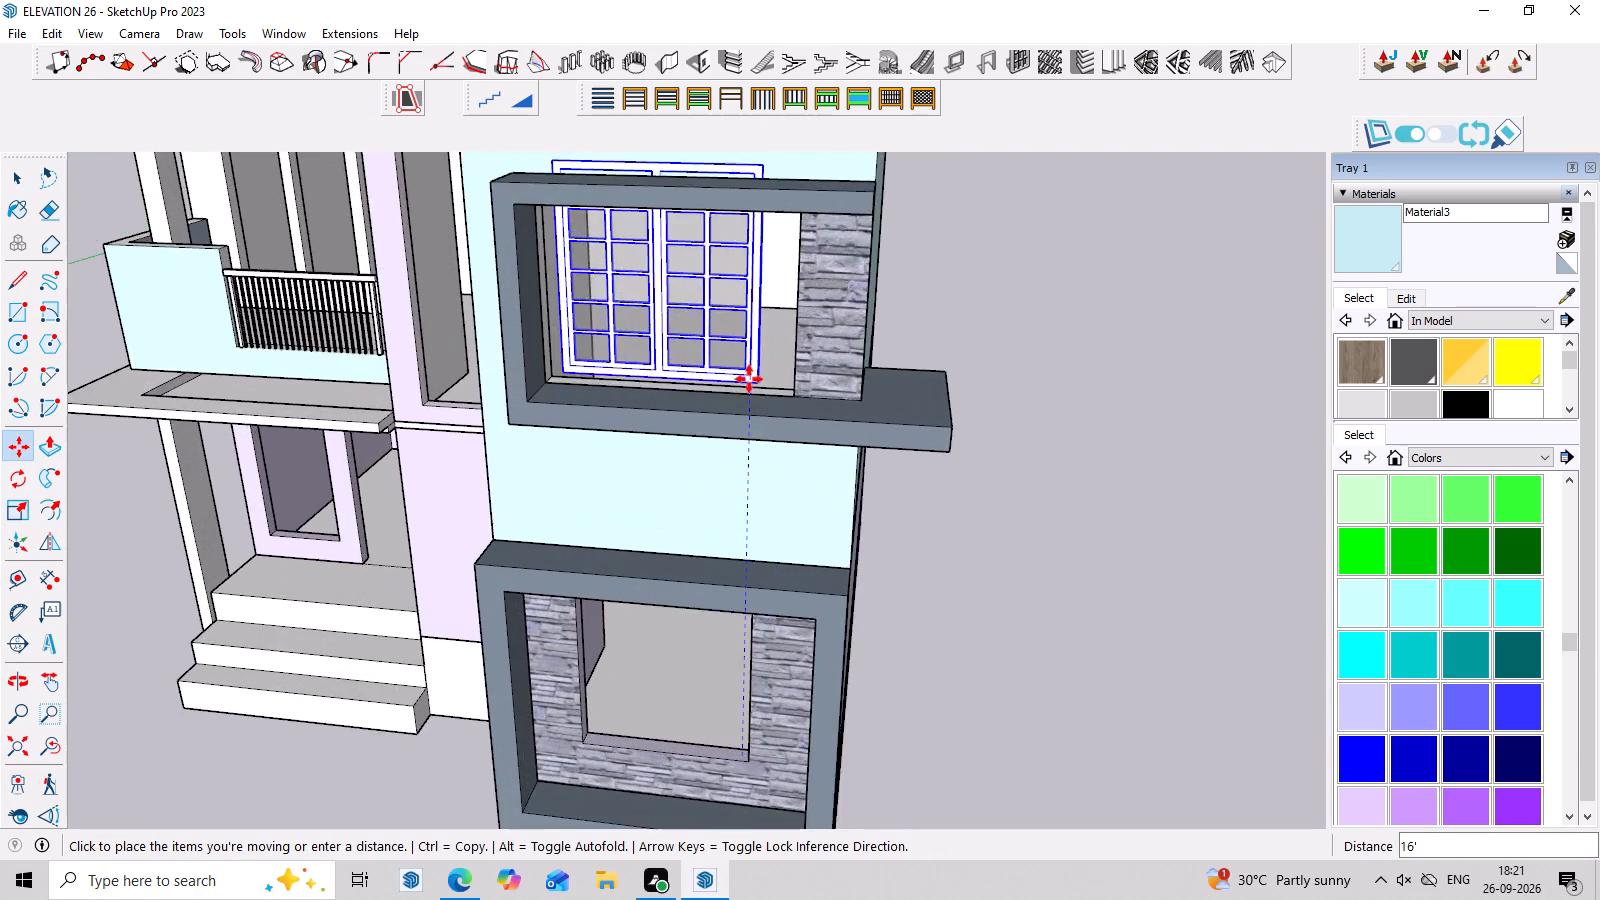
pyautogui.scroll(6, 749, 379)
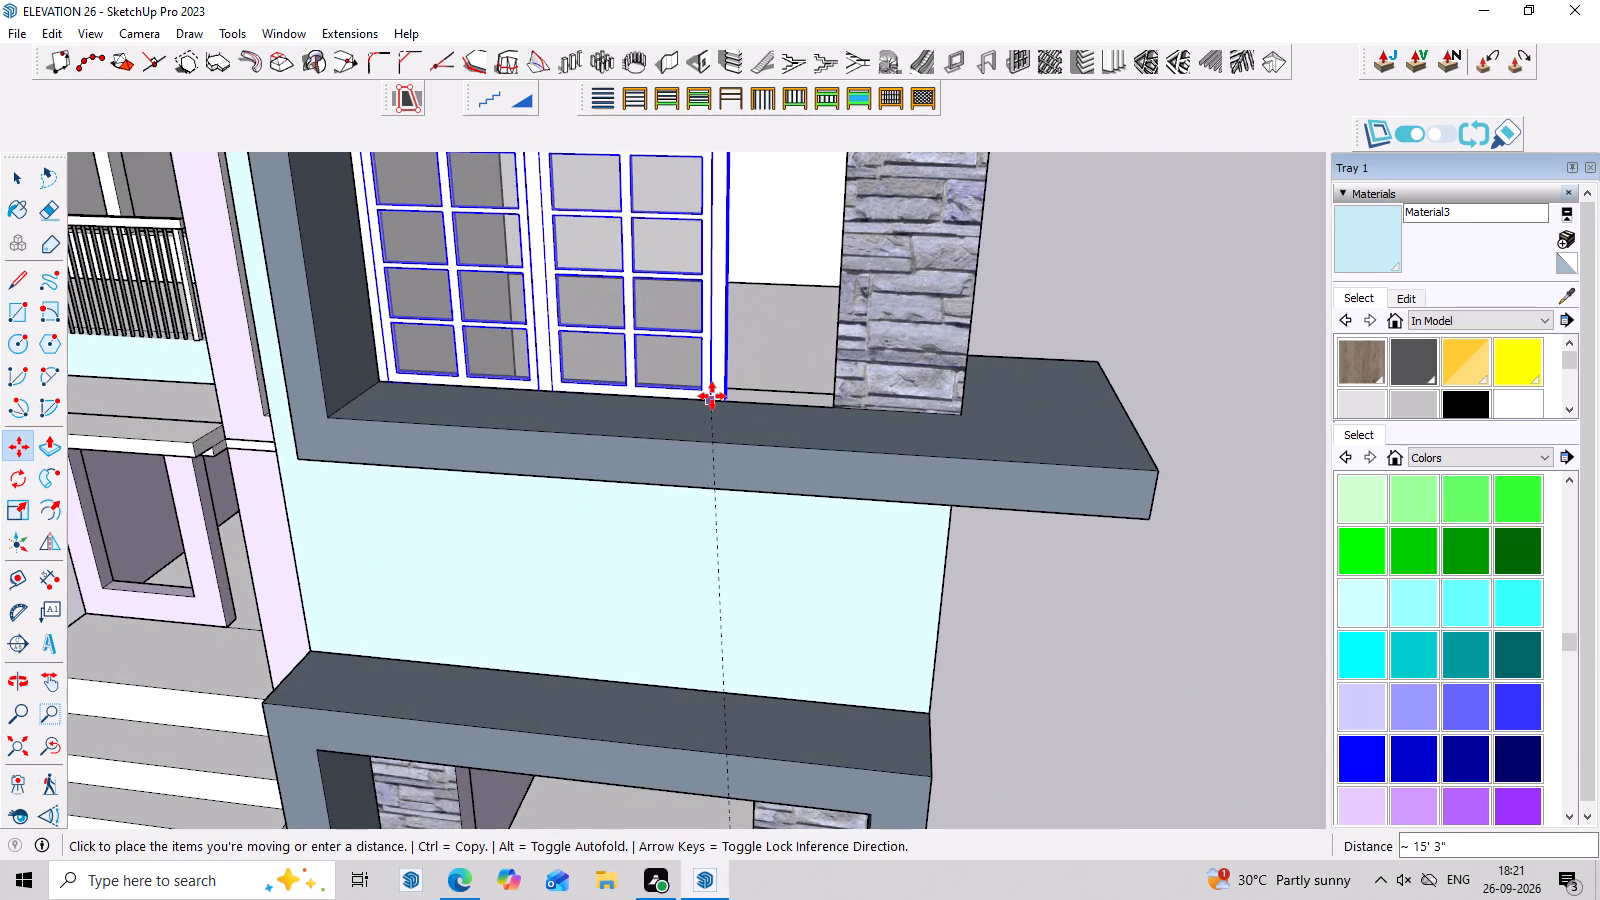
pyautogui.click(713, 395)
# Scale the double window from its bottom edge to 0.37 in depth and 0.85 in height.
pyautogui.moveTo(787, 356); pyautogui.dragTo(805, 304, button='middle')
pyautogui.scroll(-7, 804, 293)
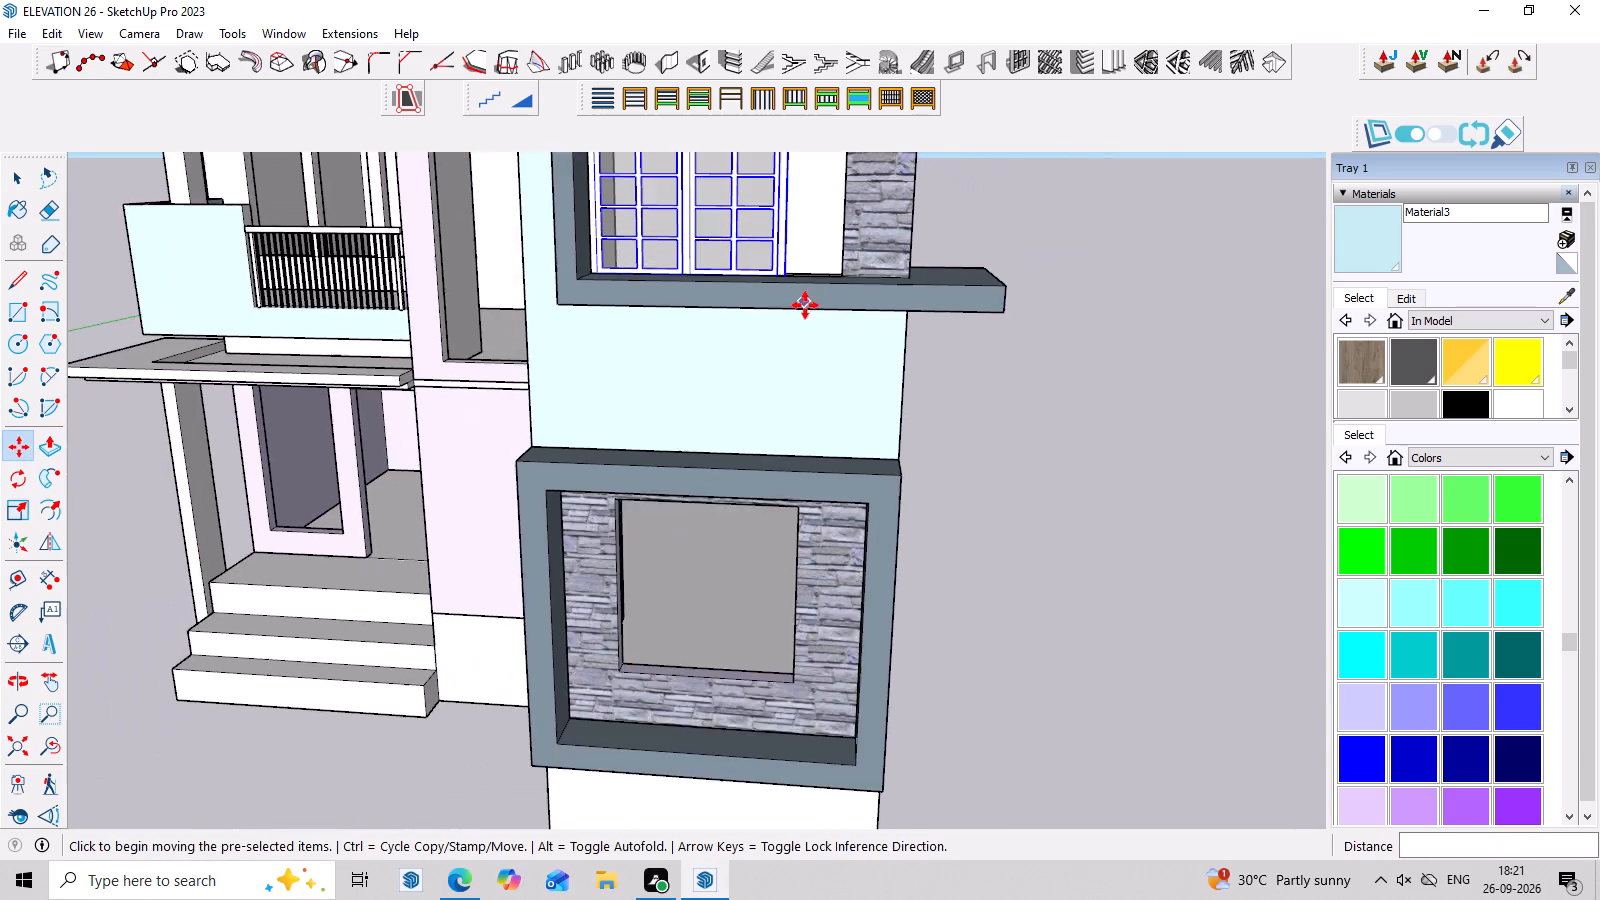
pyautogui.scroll(-8, 805, 305)
pyautogui.scroll(10, 766, 144)
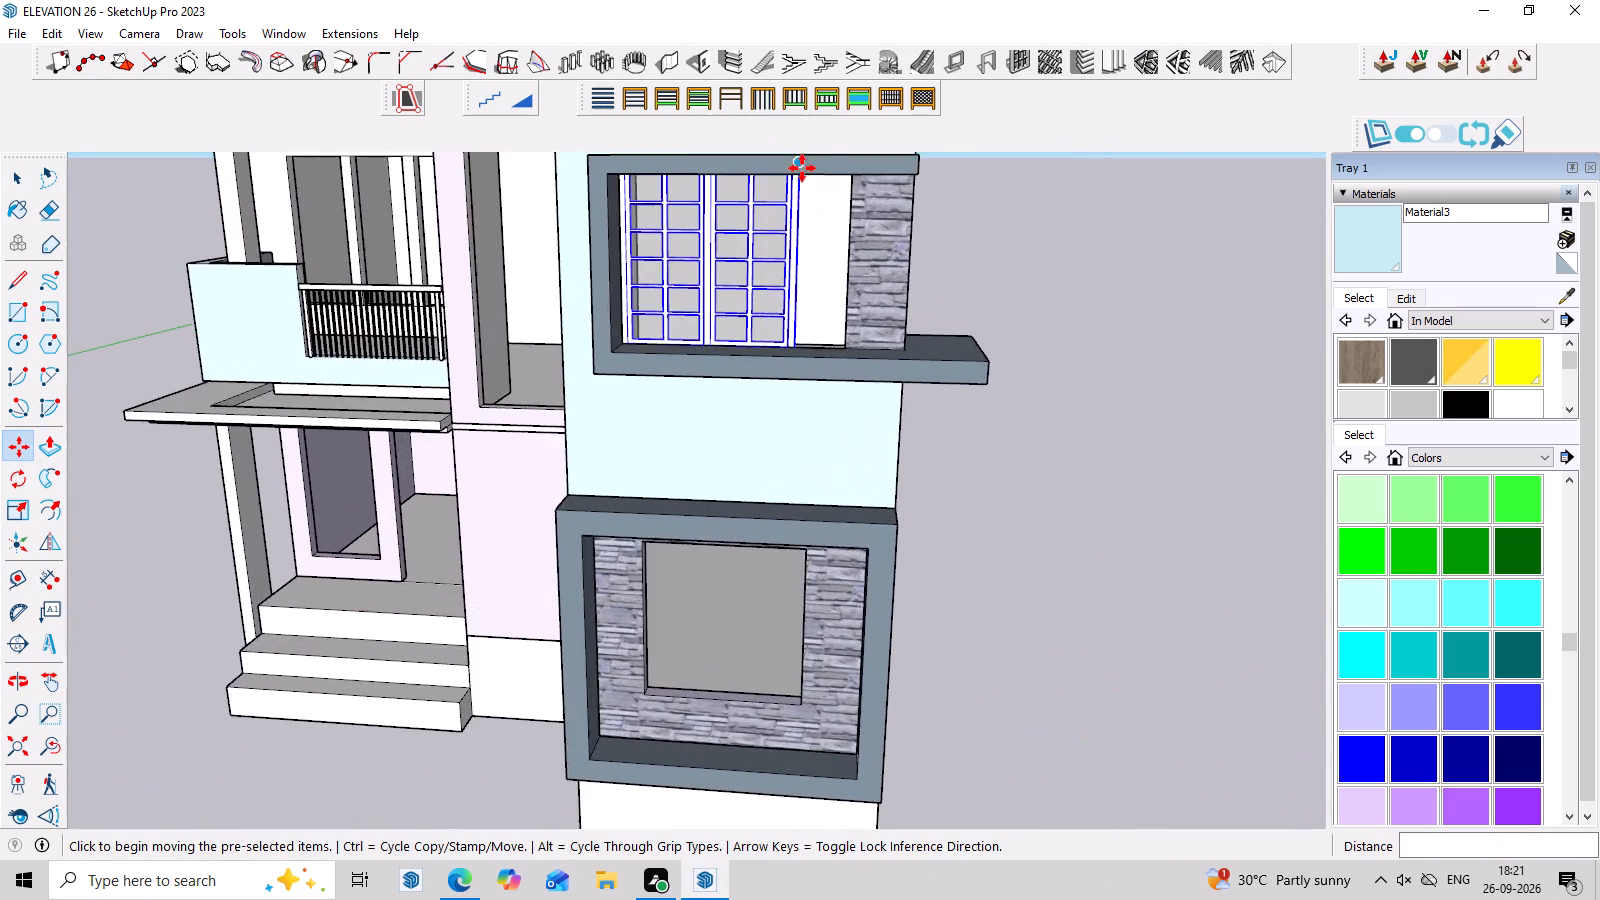
pyautogui.scroll(2, 802, 168)
pyautogui.moveTo(803, 162); pyautogui.dragTo(815, 85, button='middle')
pyautogui.scroll(-10, 806, 201)
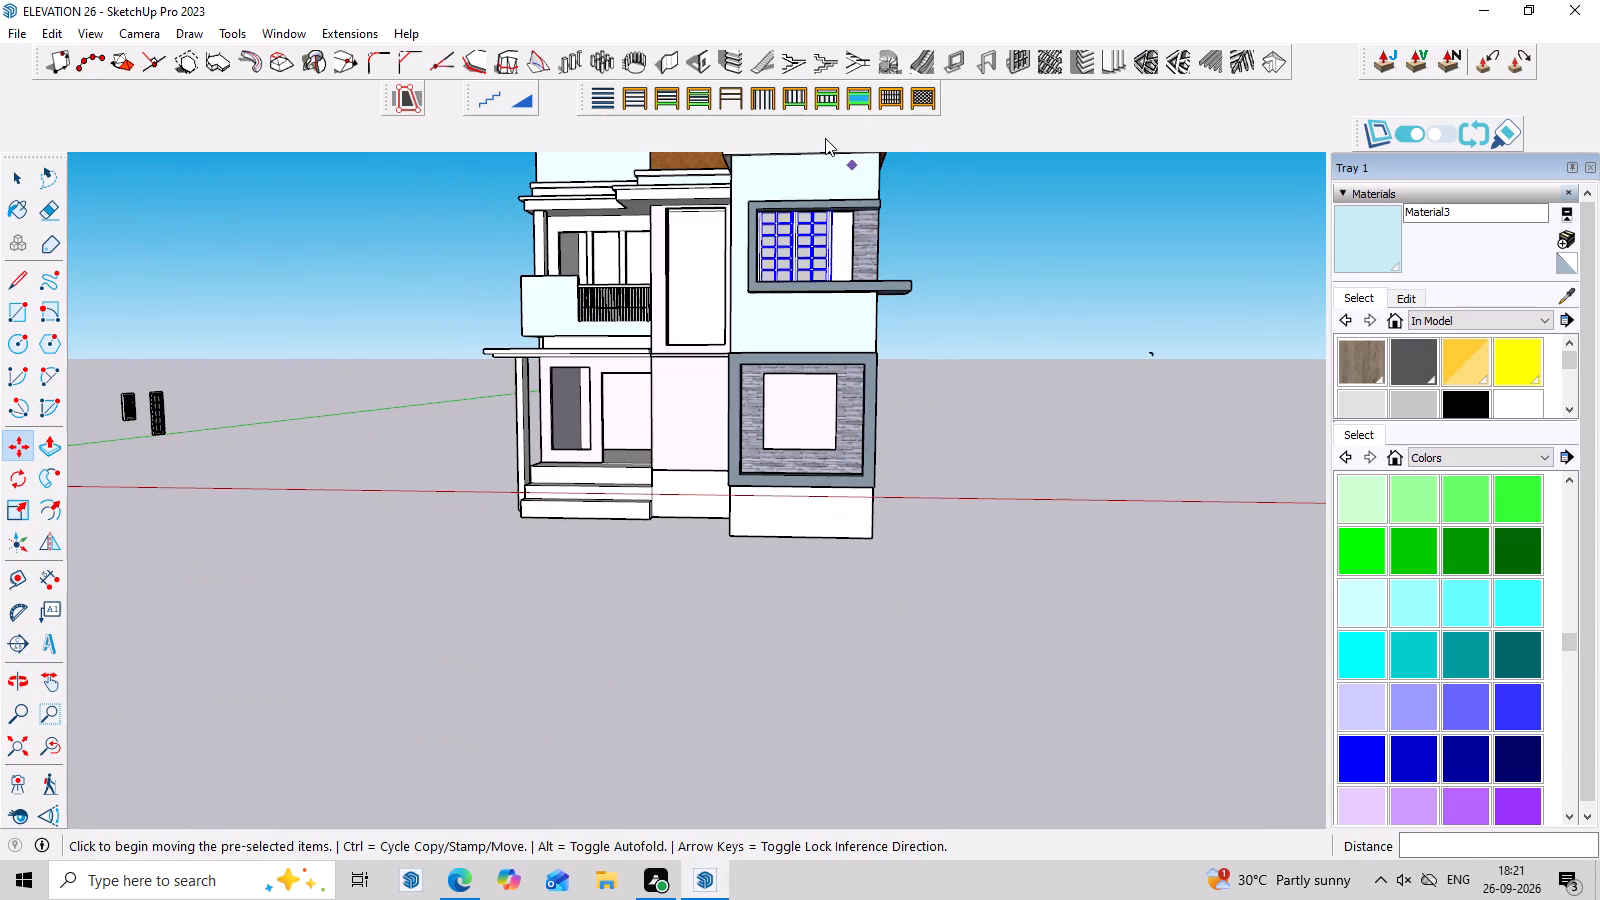
pyautogui.scroll(13, 825, 138)
pyautogui.scroll(3, 858, 248)
pyautogui.moveTo(884, 301); pyautogui.dragTo(889, 272, button='middle')
pyautogui.press('s')
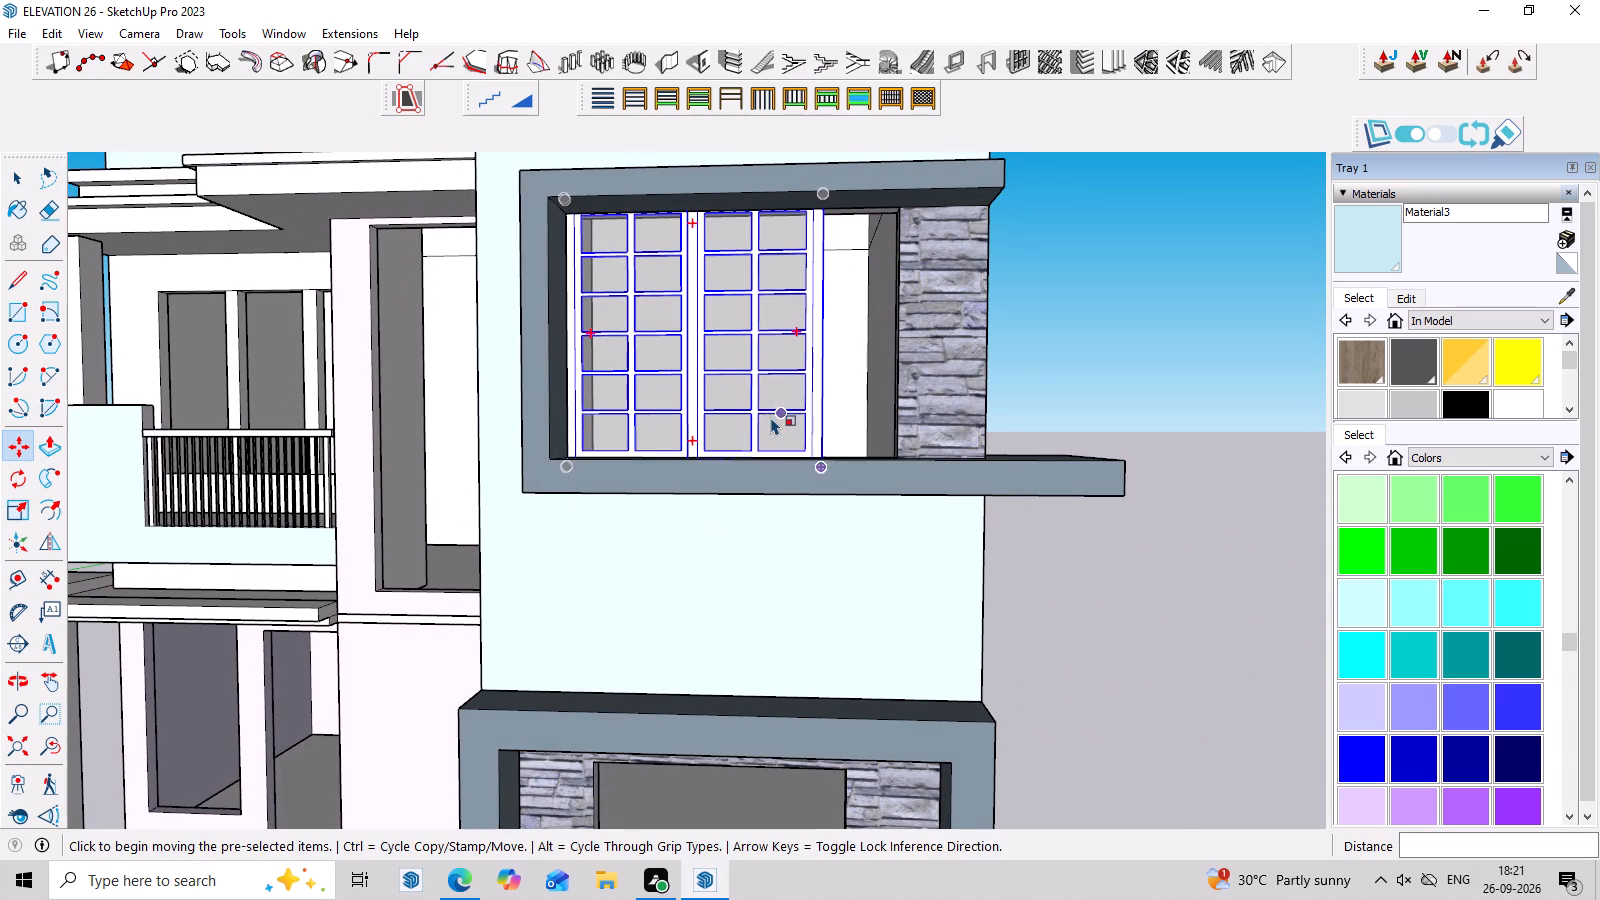
pyautogui.scroll(2, 708, 444)
pyautogui.moveTo(708, 444); pyautogui.dragTo(701, 516, button='middle')
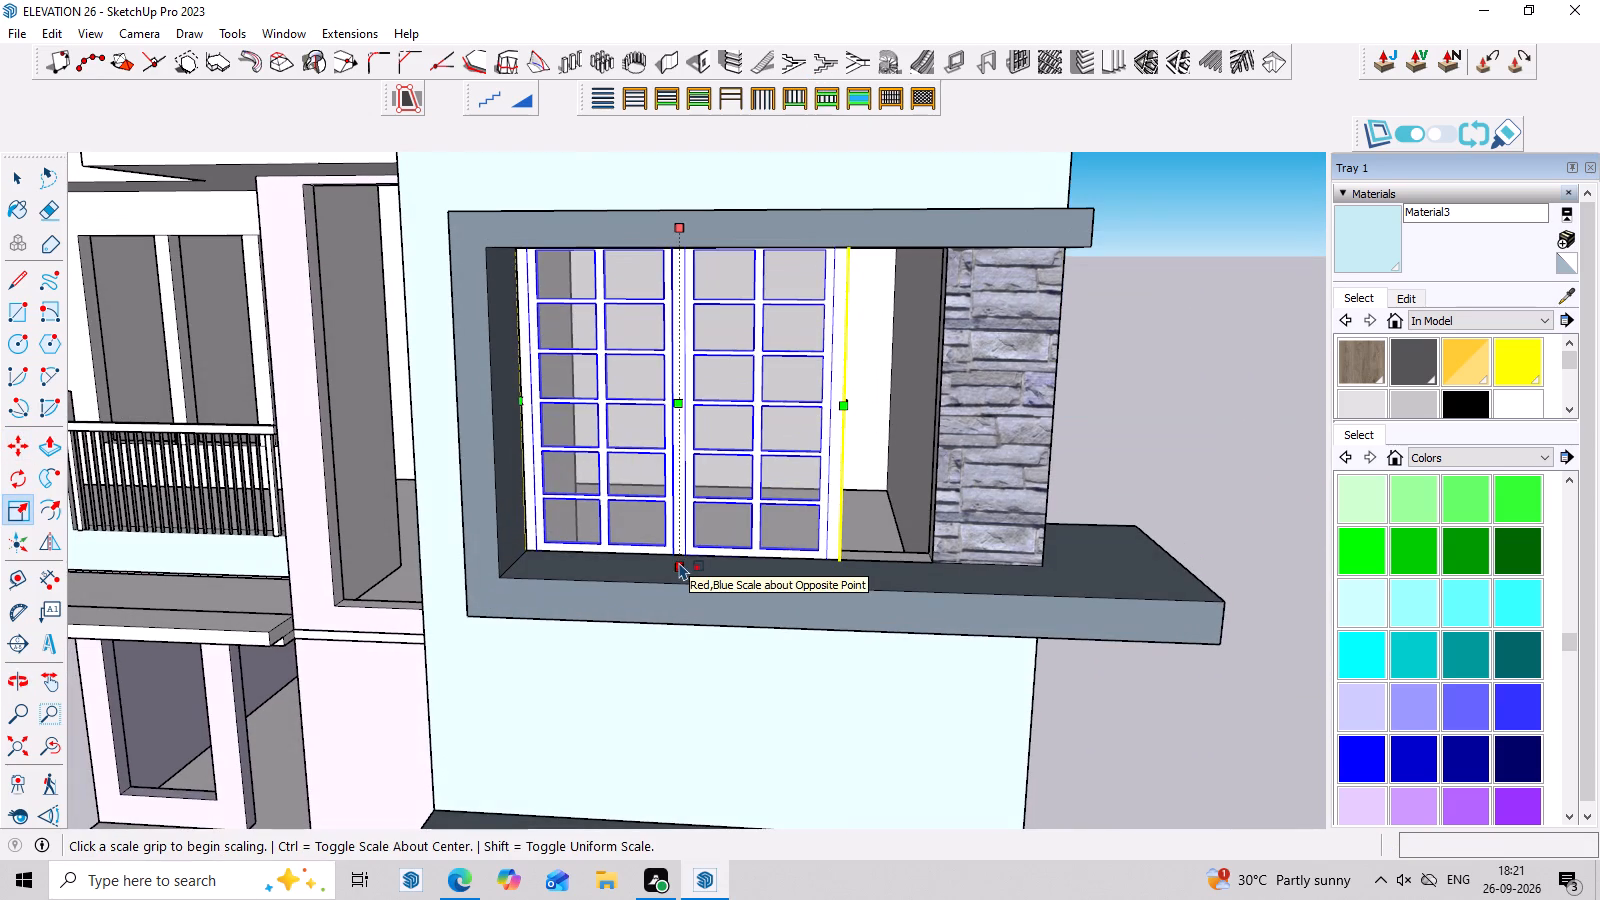
pyautogui.click(679, 562)
pyautogui.click(680, 517)
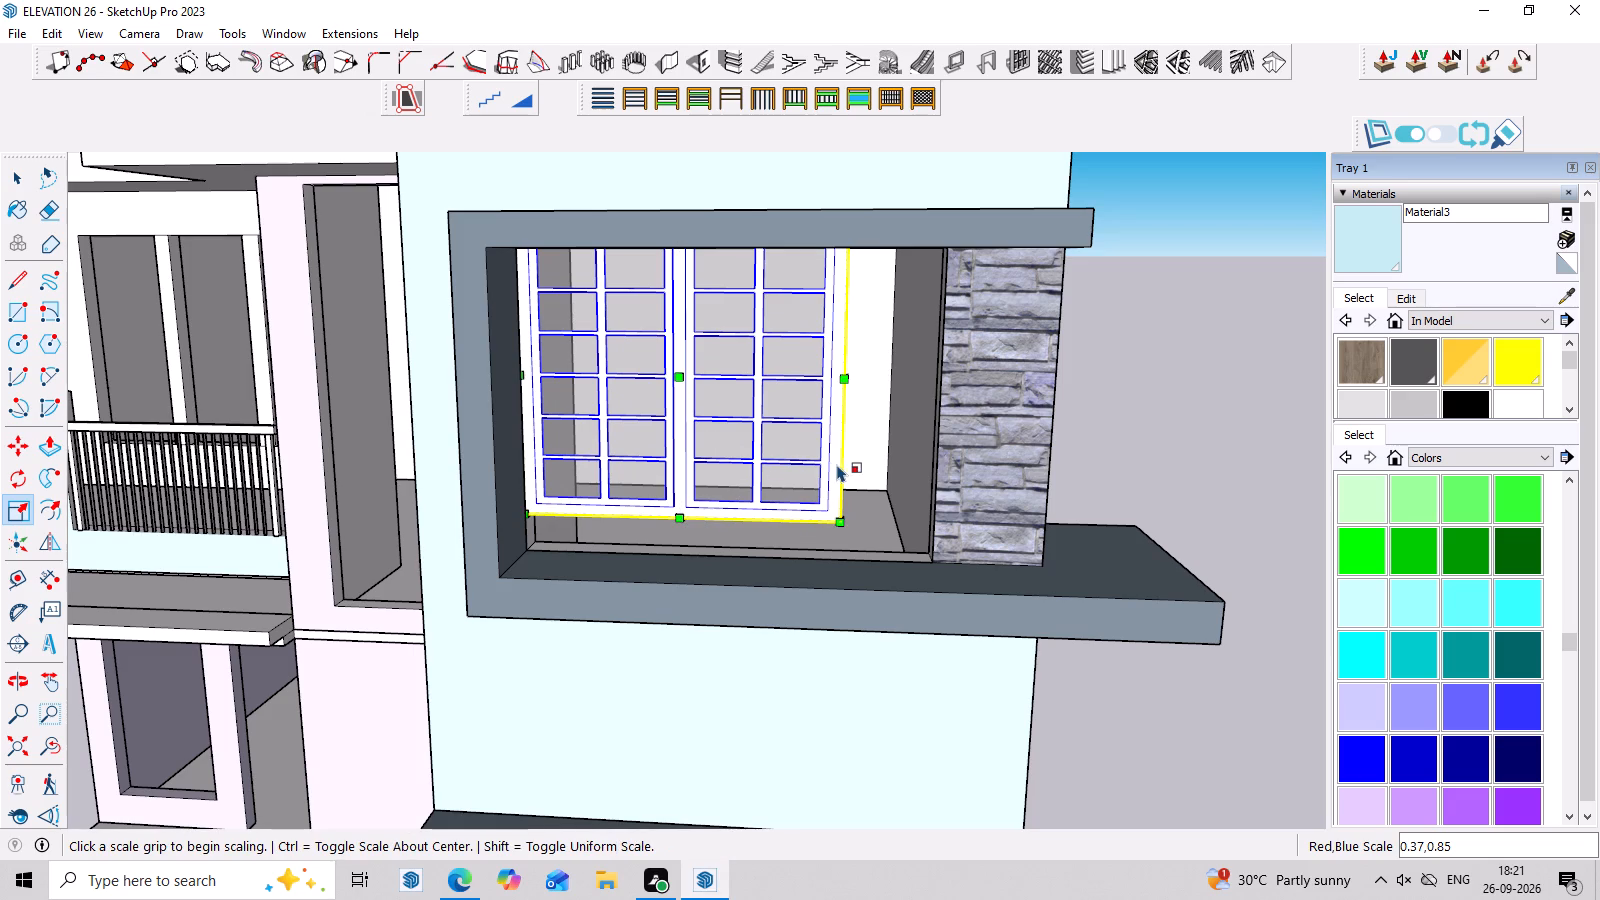
# Move the double window about 10" down and outward onto the sill of the upper-floor opening.
pyautogui.press('m')
pyautogui.click(839, 518)
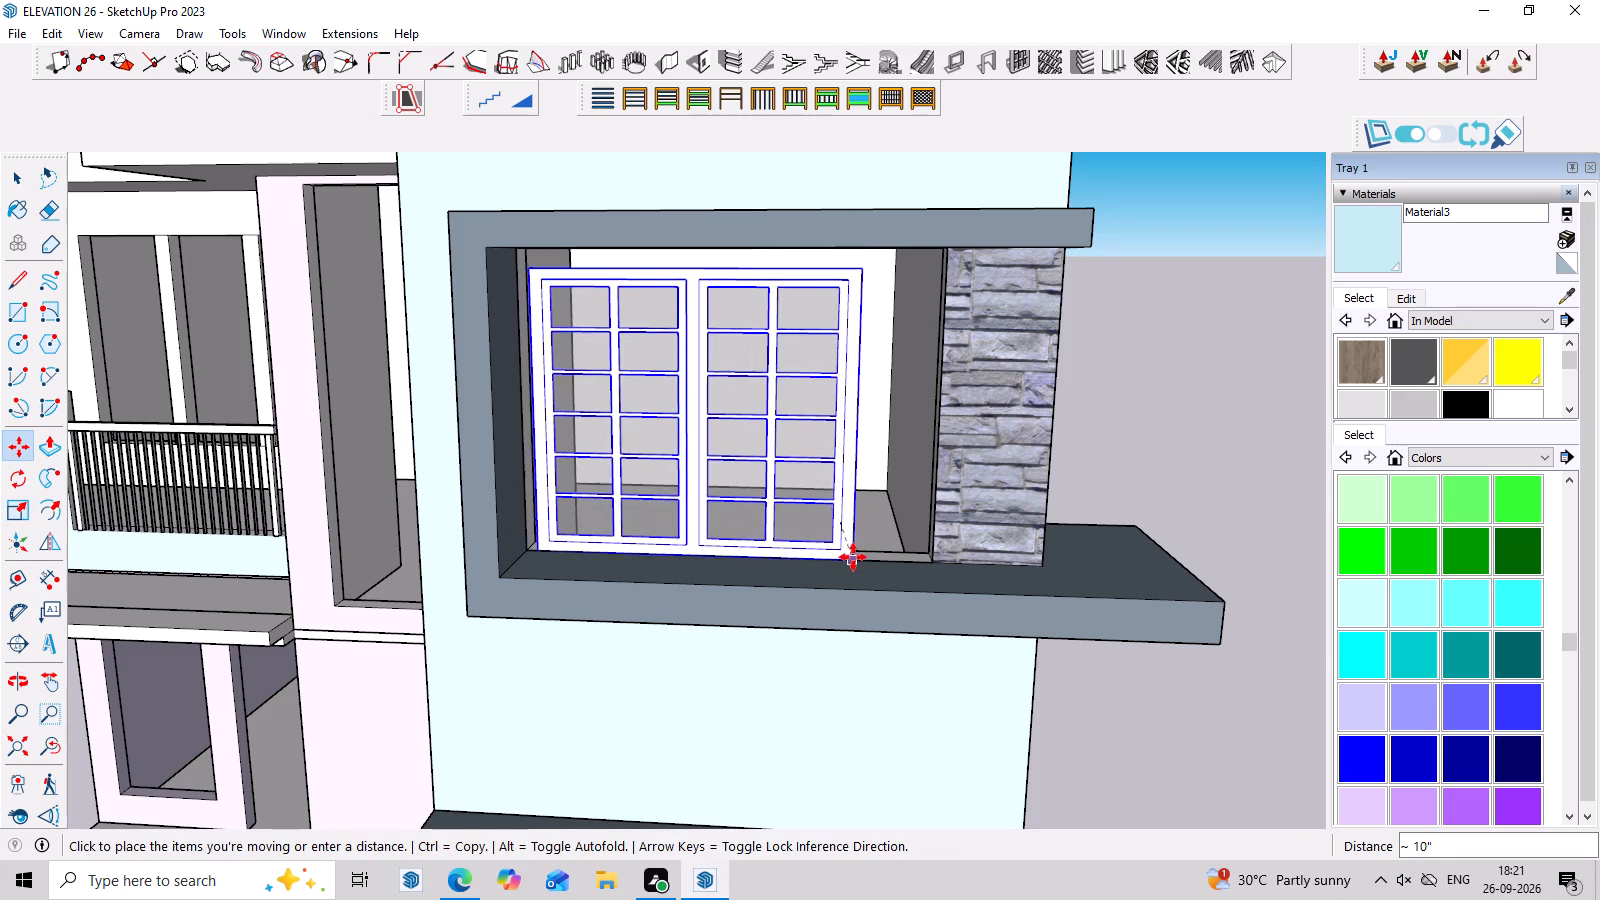
pyautogui.click(852, 551)
pyautogui.scroll(6, 618, 536)
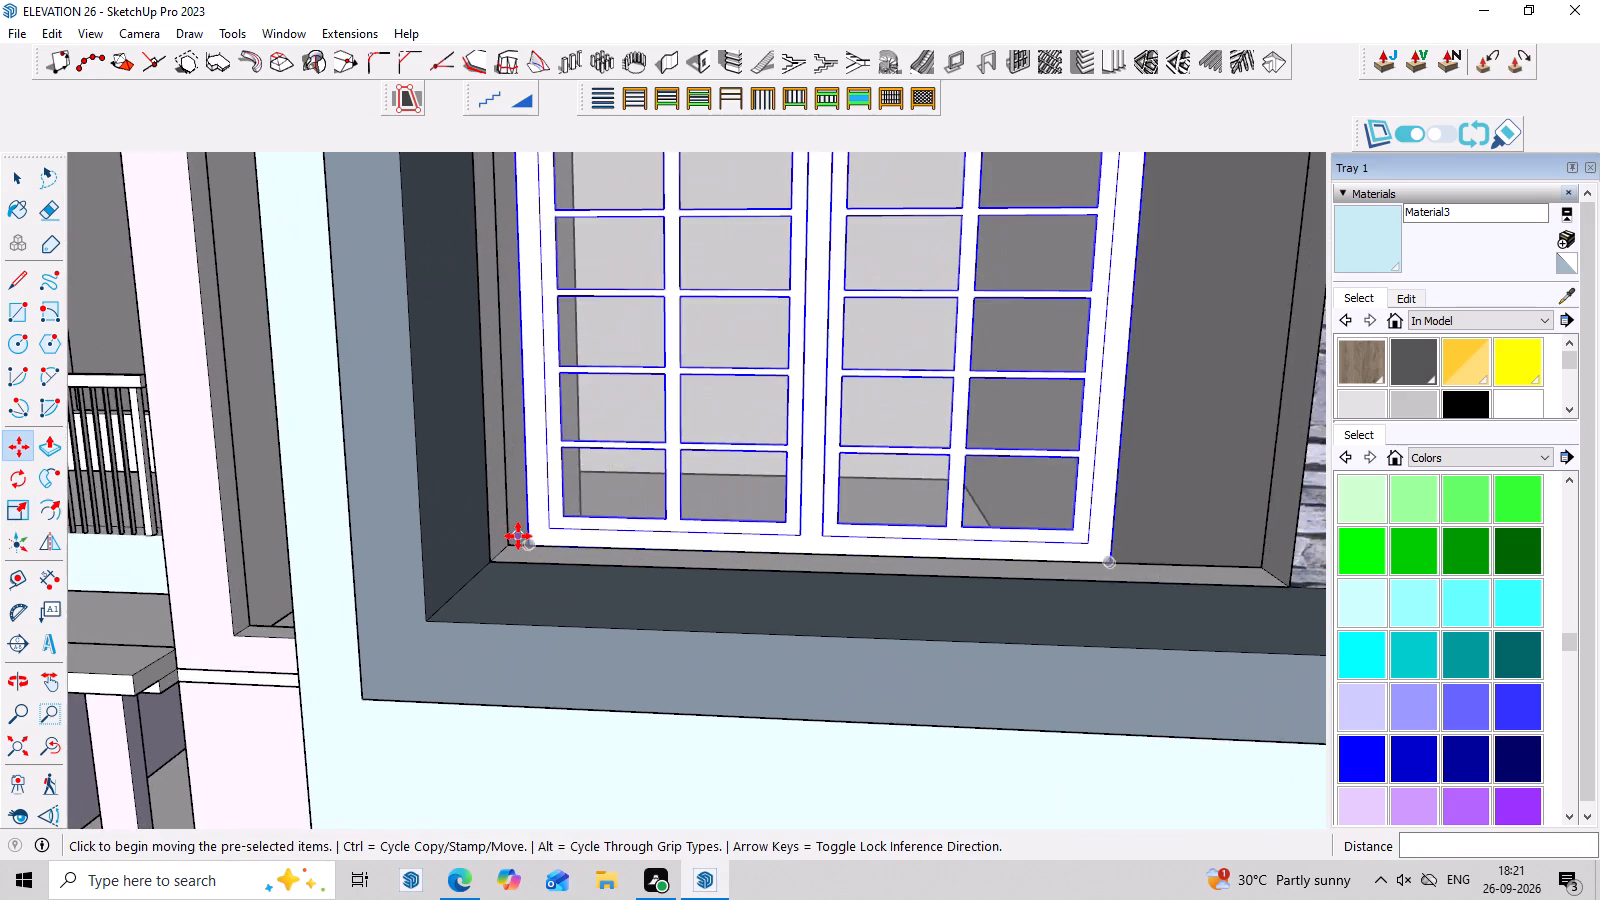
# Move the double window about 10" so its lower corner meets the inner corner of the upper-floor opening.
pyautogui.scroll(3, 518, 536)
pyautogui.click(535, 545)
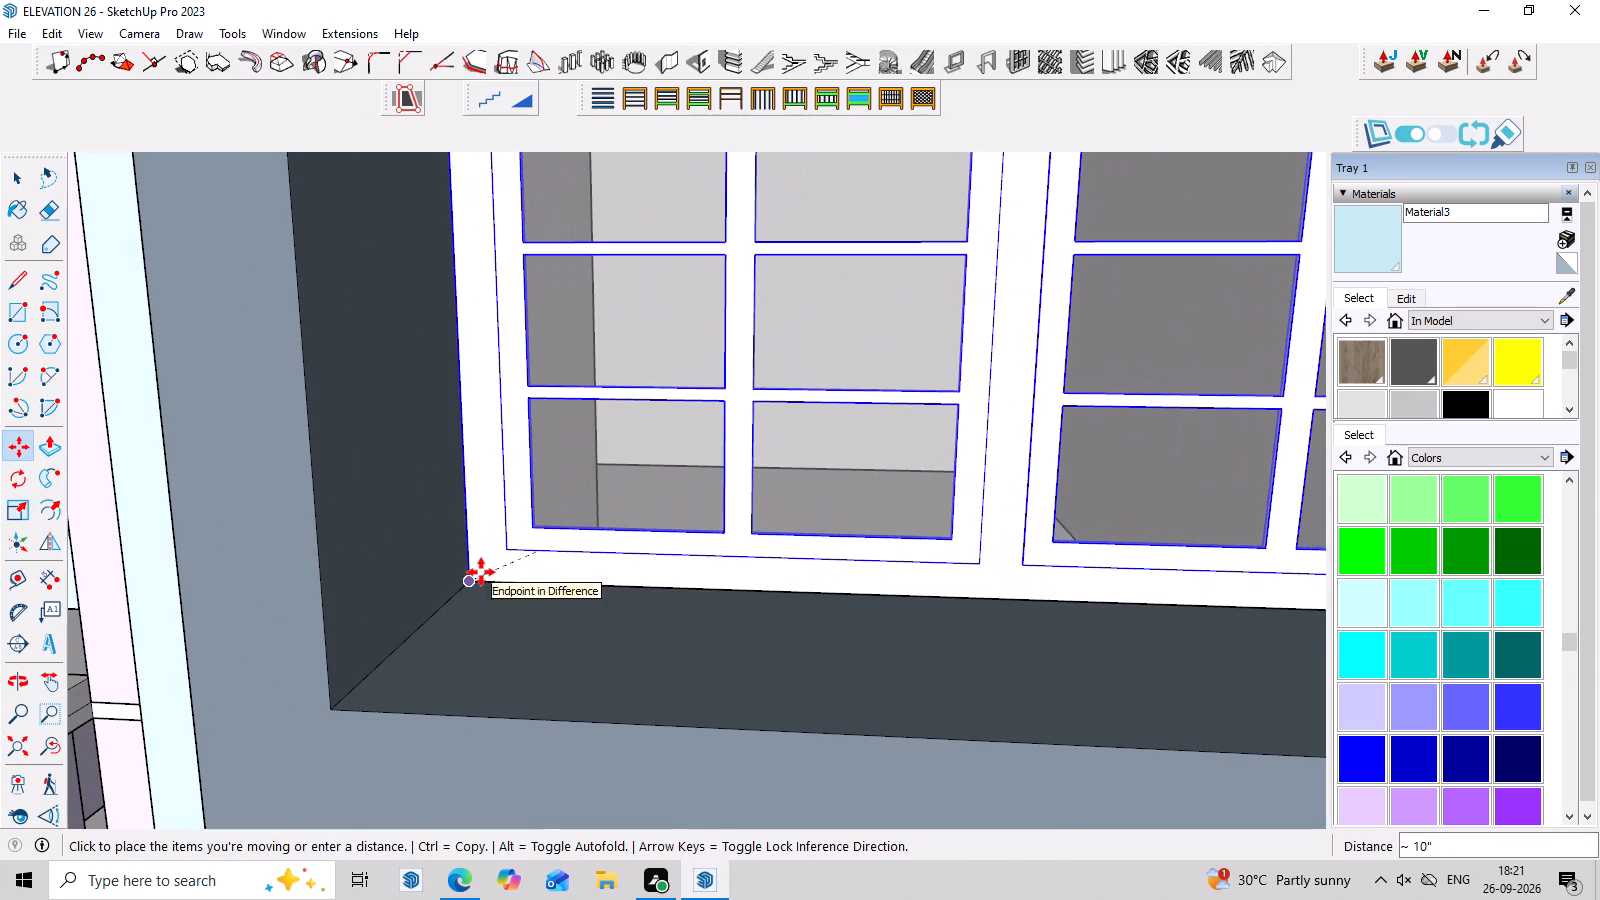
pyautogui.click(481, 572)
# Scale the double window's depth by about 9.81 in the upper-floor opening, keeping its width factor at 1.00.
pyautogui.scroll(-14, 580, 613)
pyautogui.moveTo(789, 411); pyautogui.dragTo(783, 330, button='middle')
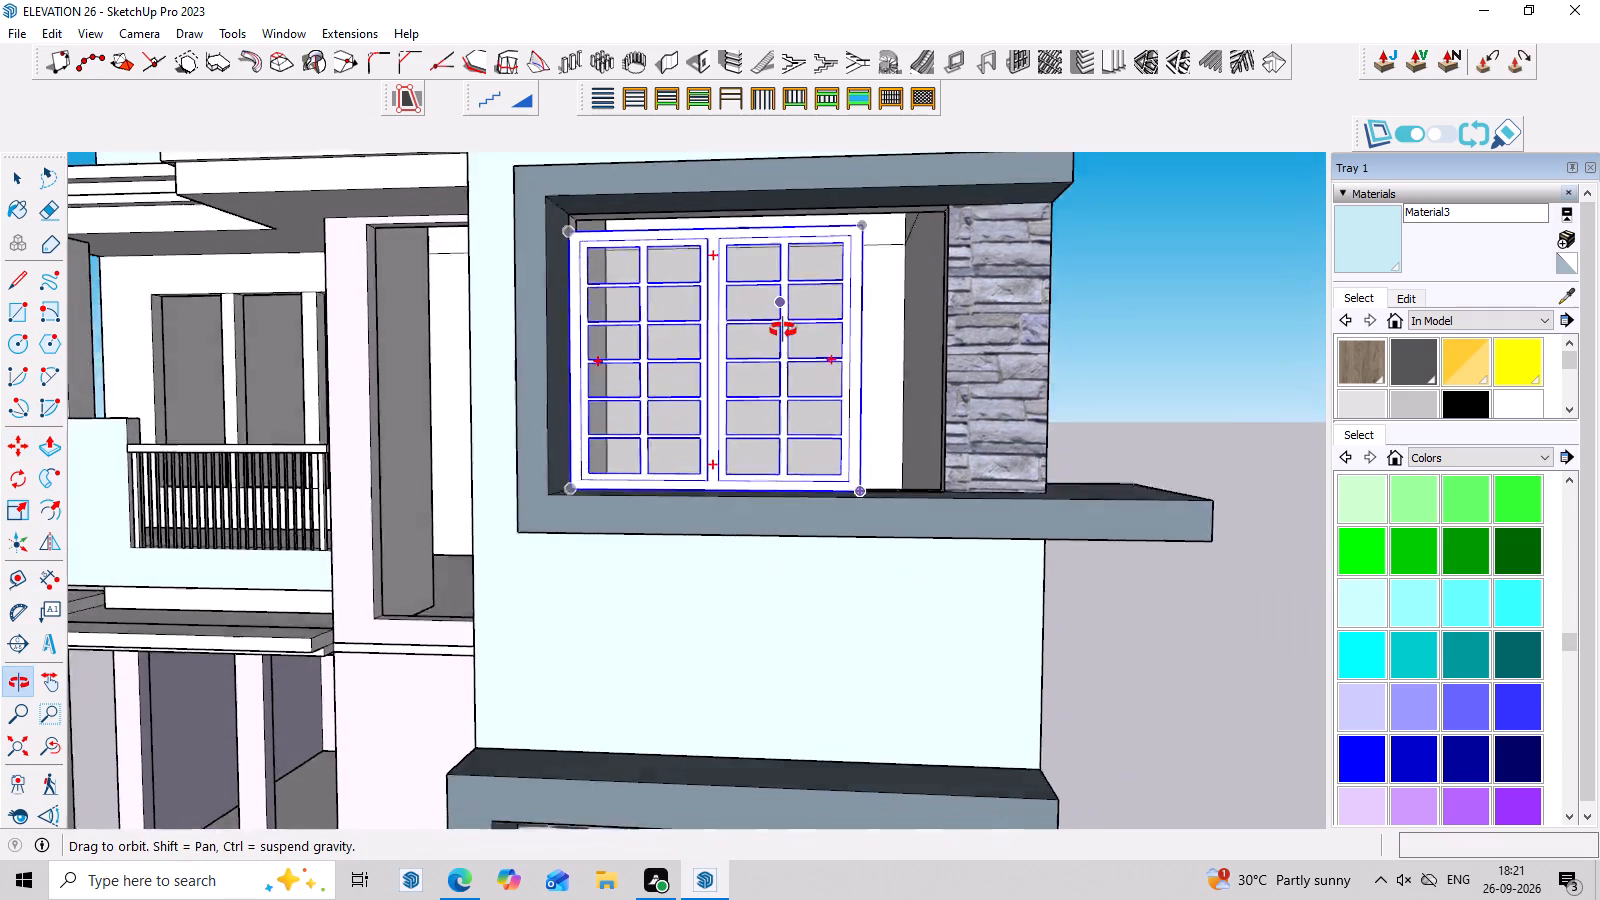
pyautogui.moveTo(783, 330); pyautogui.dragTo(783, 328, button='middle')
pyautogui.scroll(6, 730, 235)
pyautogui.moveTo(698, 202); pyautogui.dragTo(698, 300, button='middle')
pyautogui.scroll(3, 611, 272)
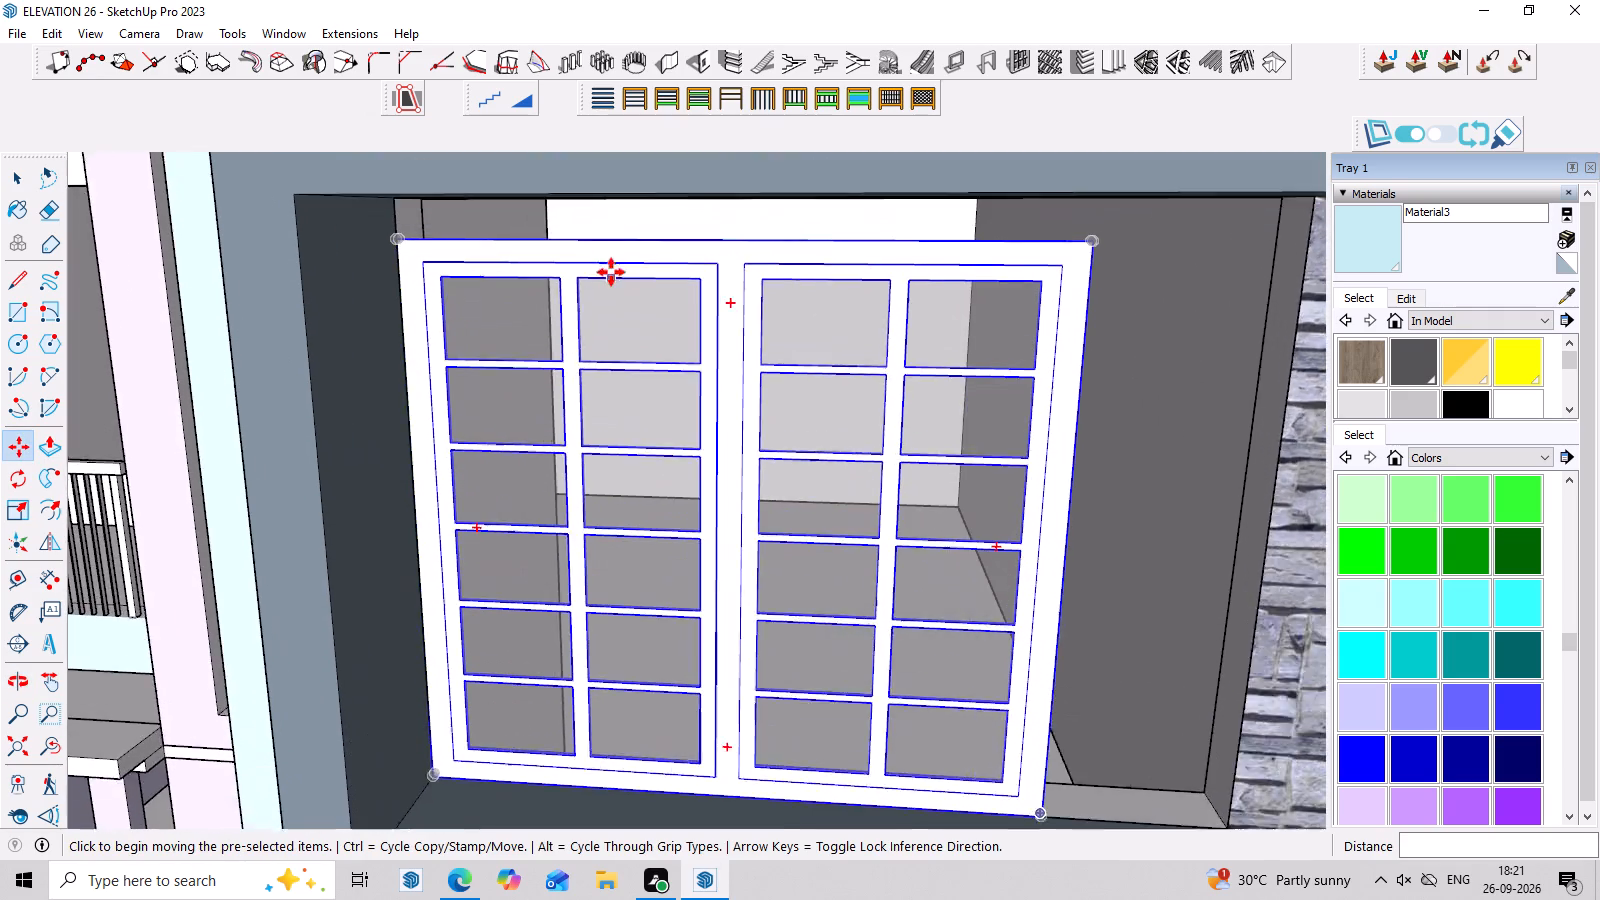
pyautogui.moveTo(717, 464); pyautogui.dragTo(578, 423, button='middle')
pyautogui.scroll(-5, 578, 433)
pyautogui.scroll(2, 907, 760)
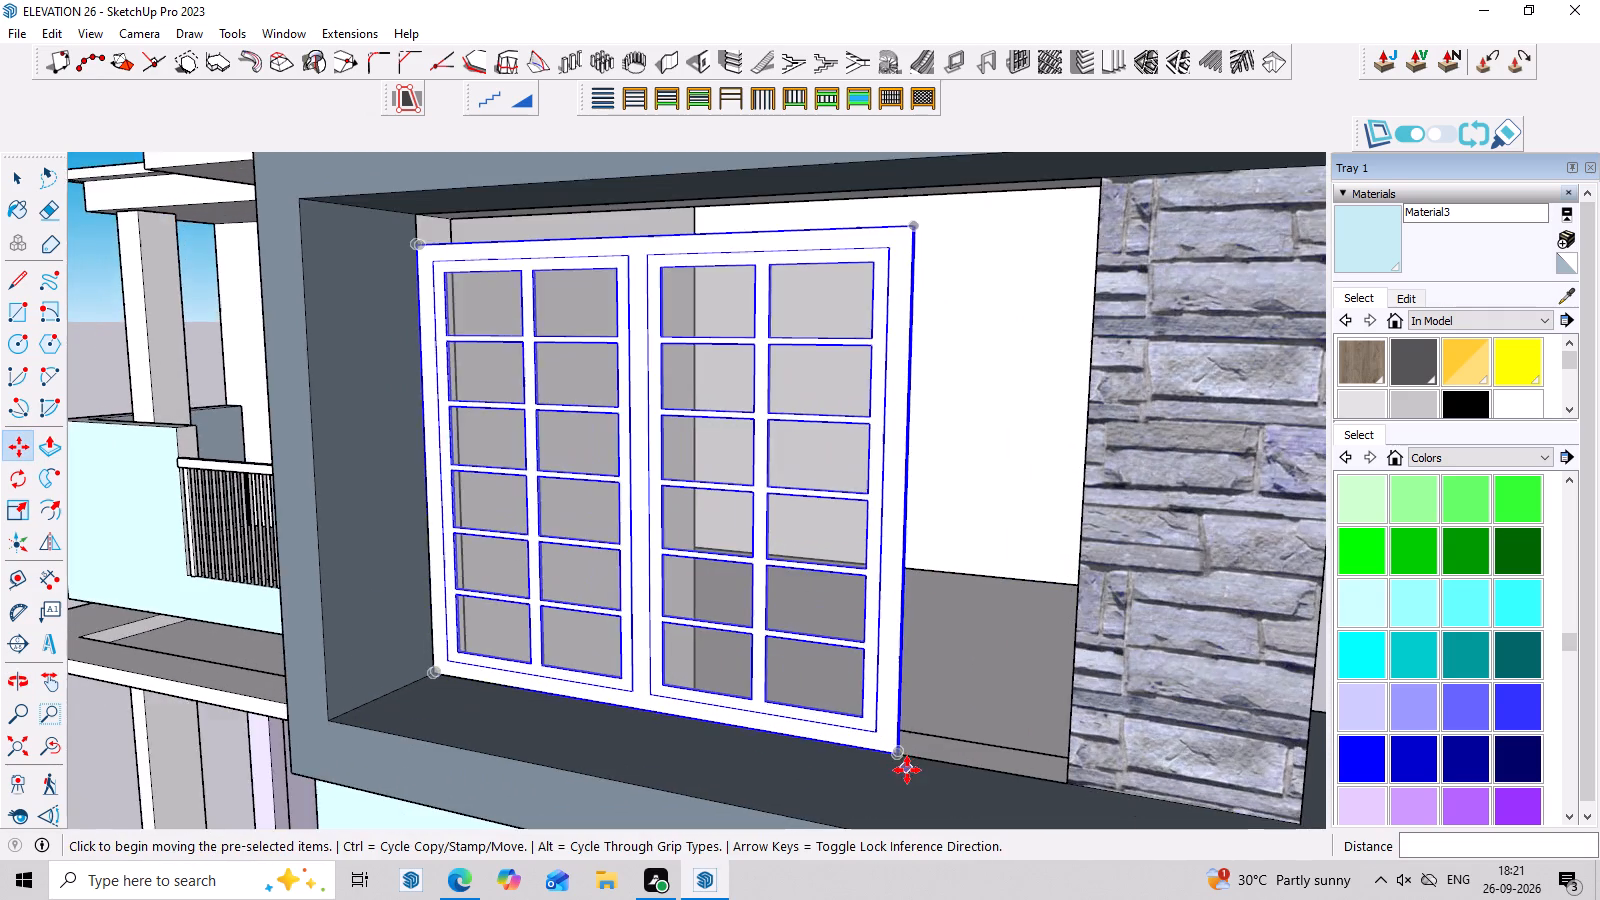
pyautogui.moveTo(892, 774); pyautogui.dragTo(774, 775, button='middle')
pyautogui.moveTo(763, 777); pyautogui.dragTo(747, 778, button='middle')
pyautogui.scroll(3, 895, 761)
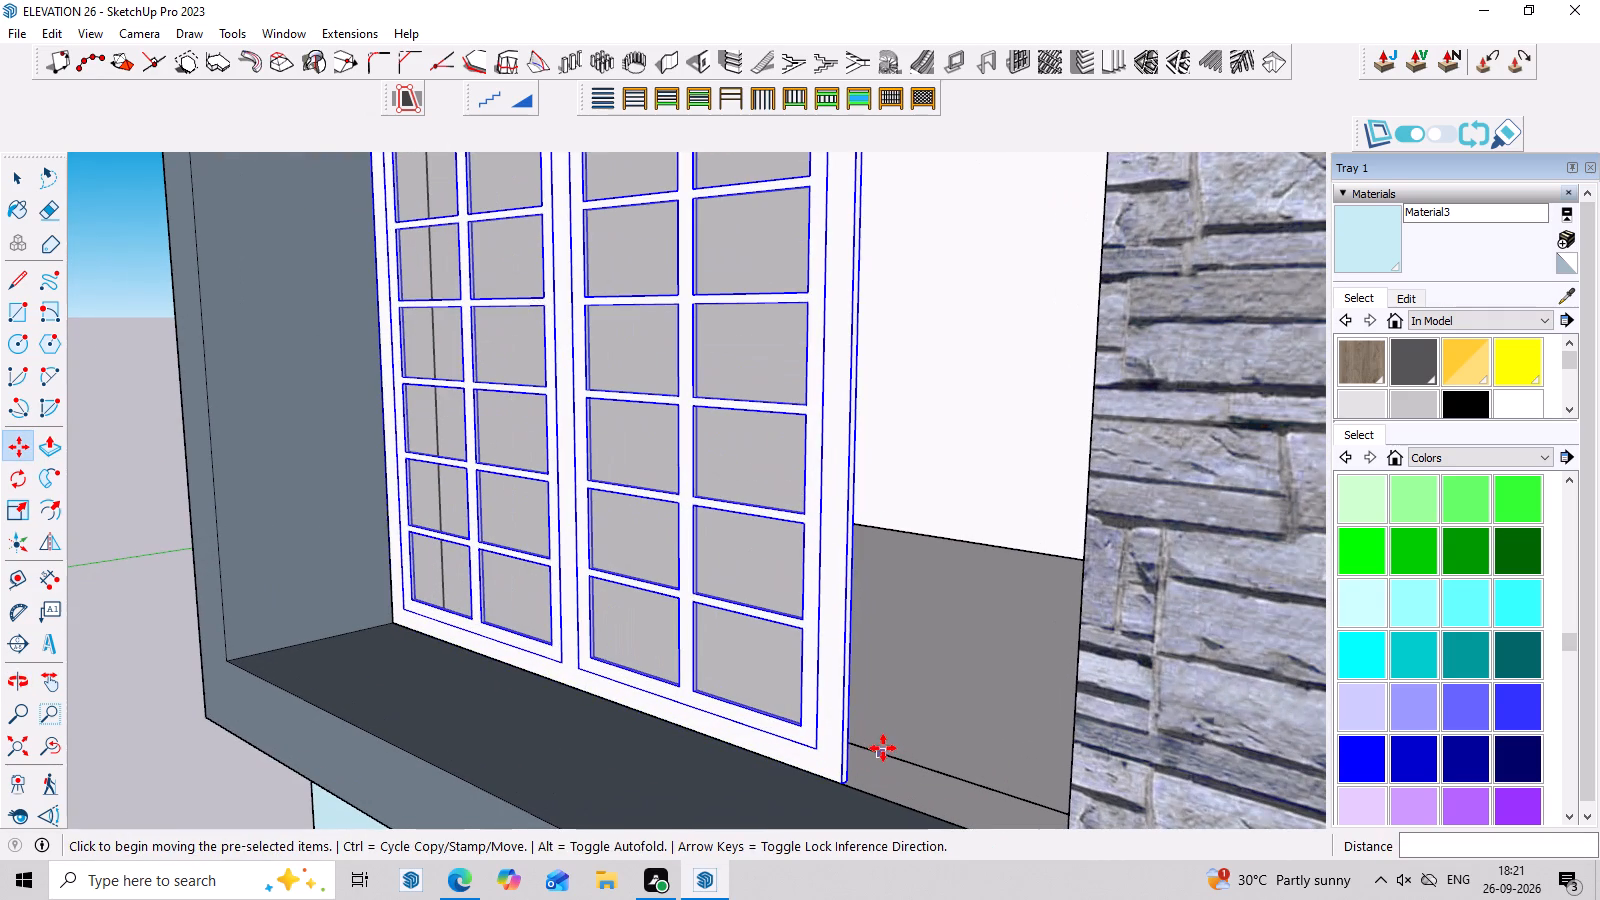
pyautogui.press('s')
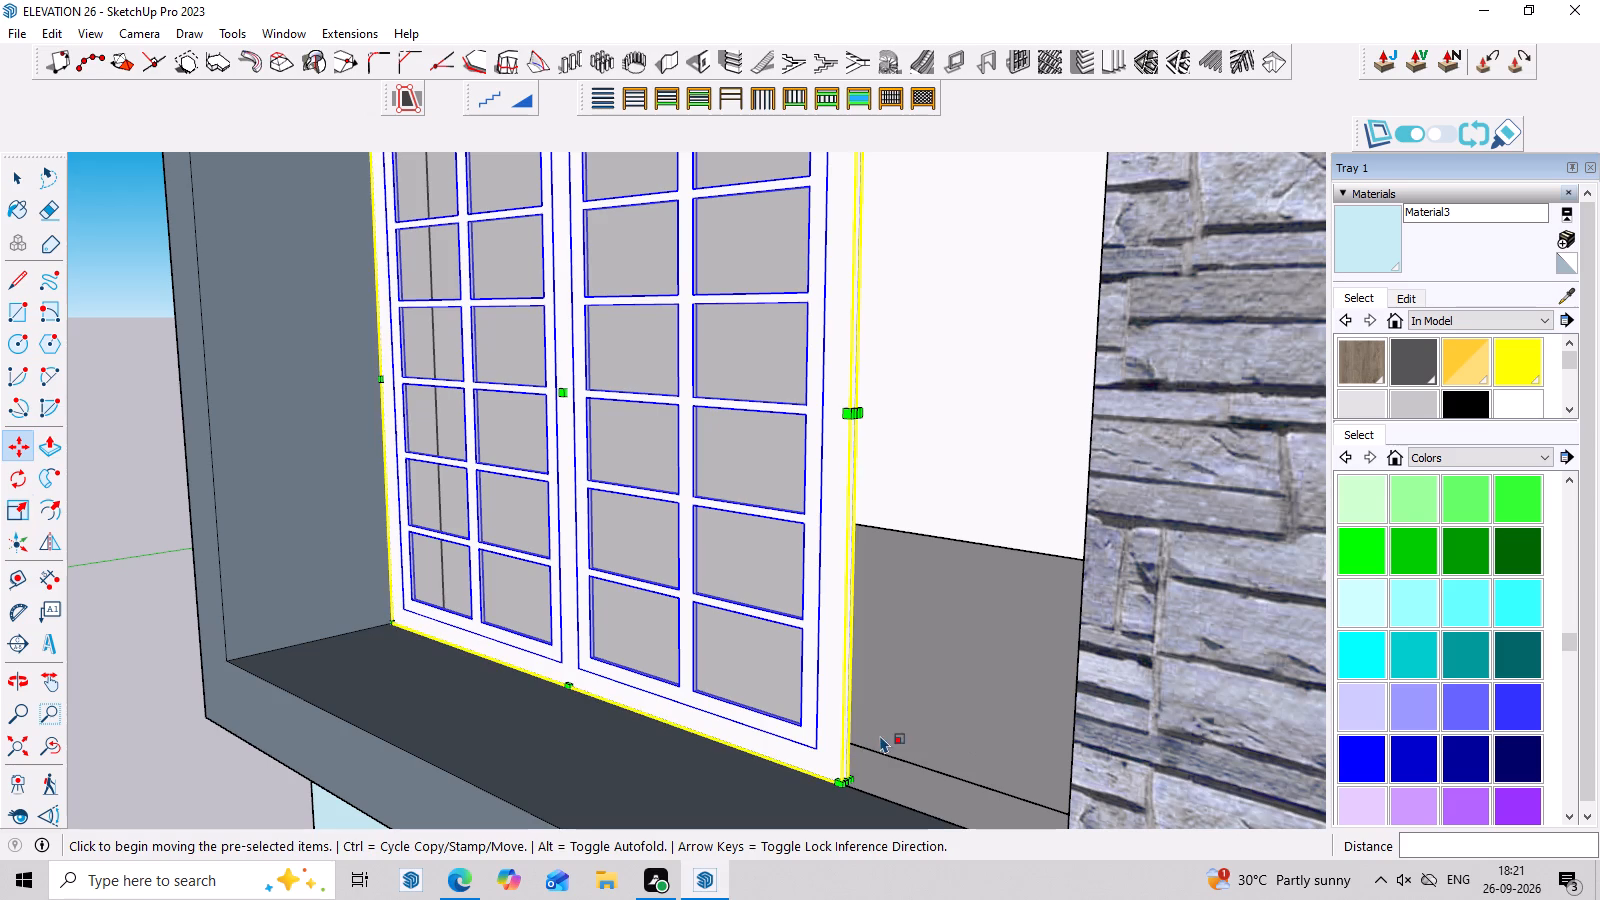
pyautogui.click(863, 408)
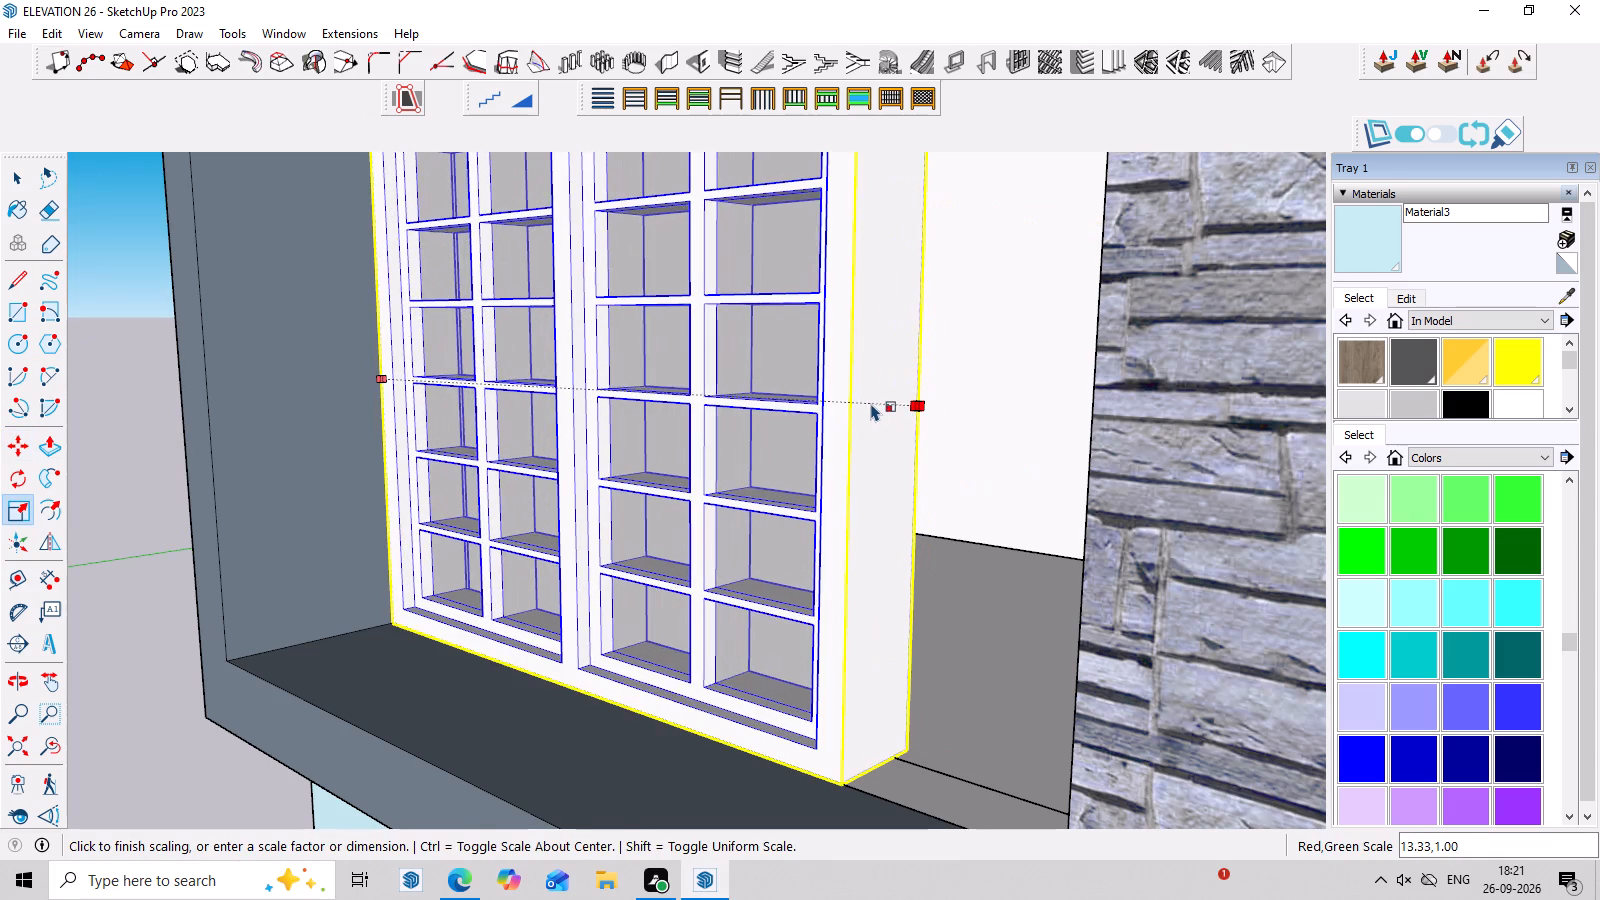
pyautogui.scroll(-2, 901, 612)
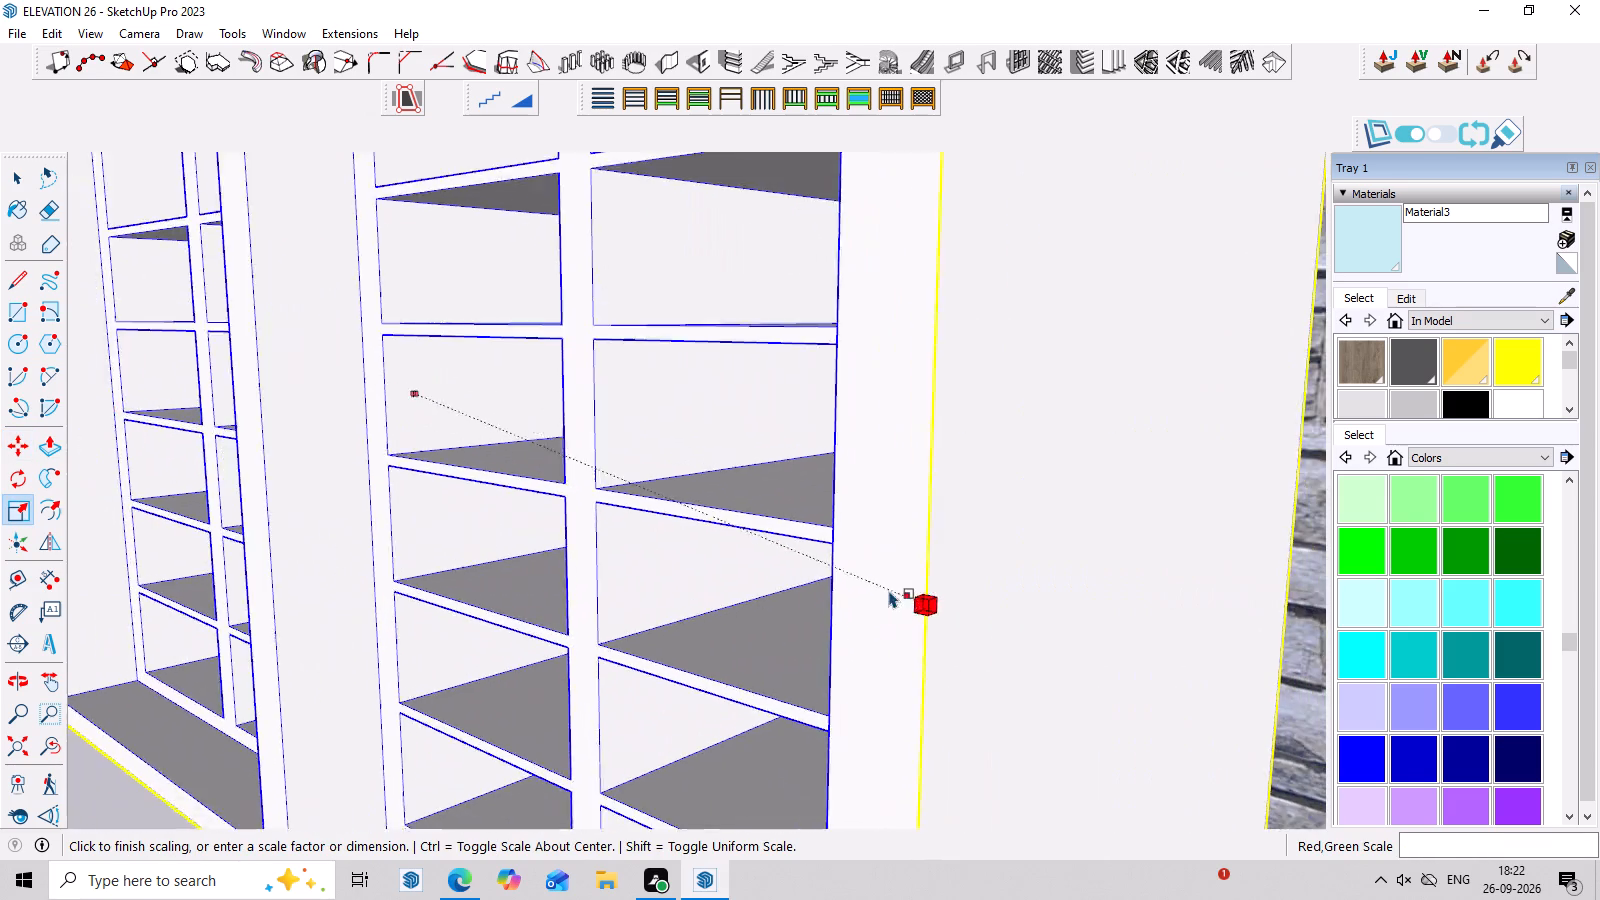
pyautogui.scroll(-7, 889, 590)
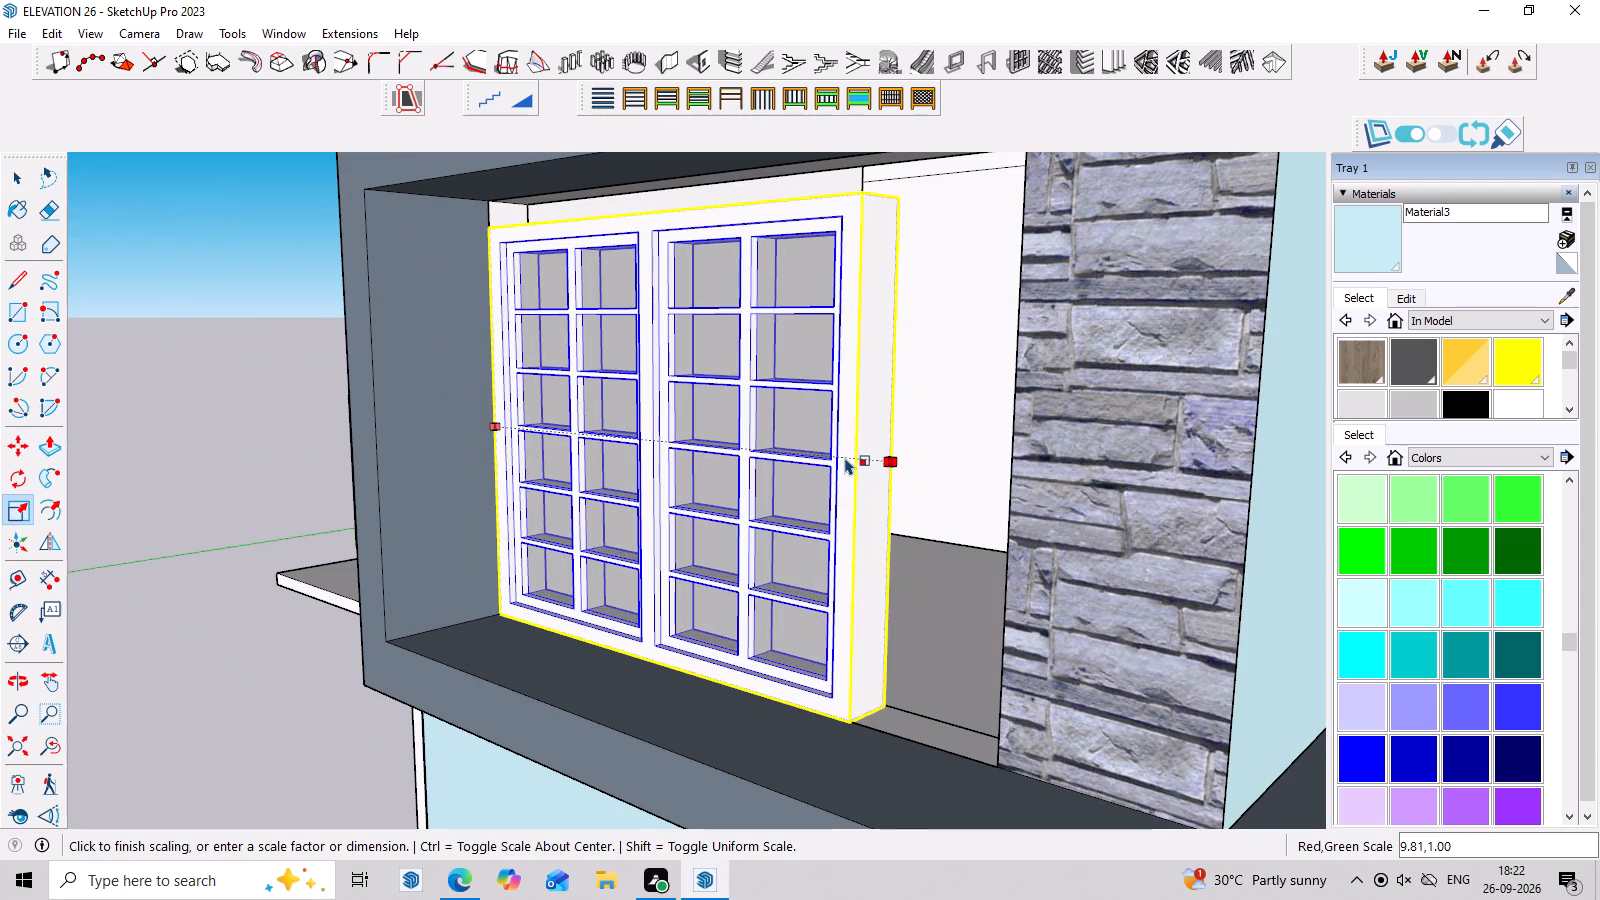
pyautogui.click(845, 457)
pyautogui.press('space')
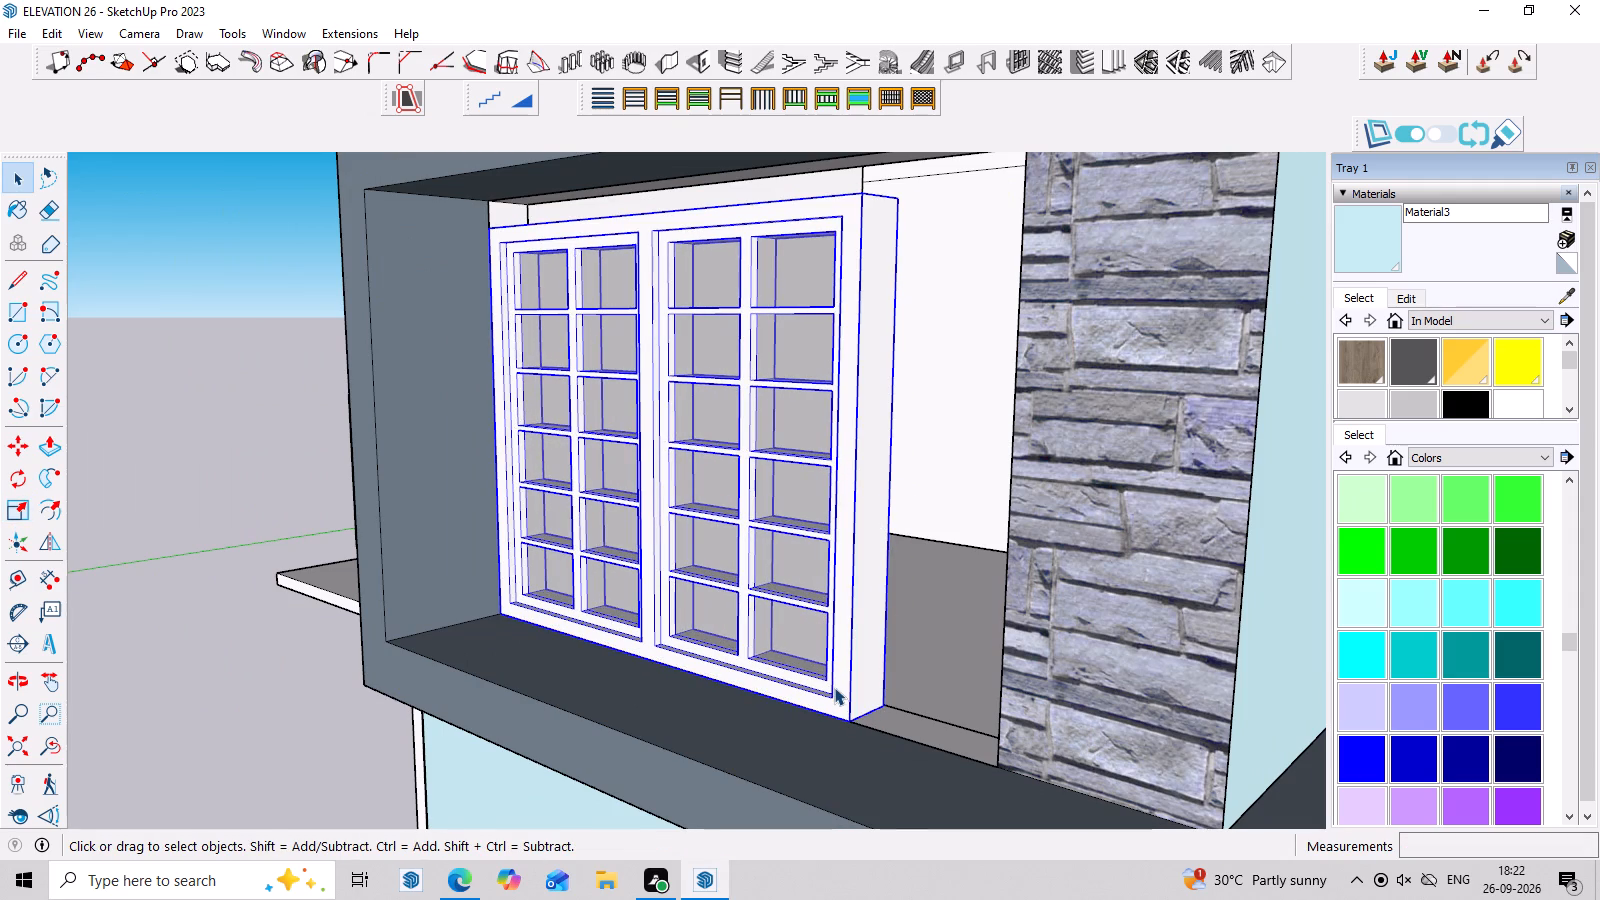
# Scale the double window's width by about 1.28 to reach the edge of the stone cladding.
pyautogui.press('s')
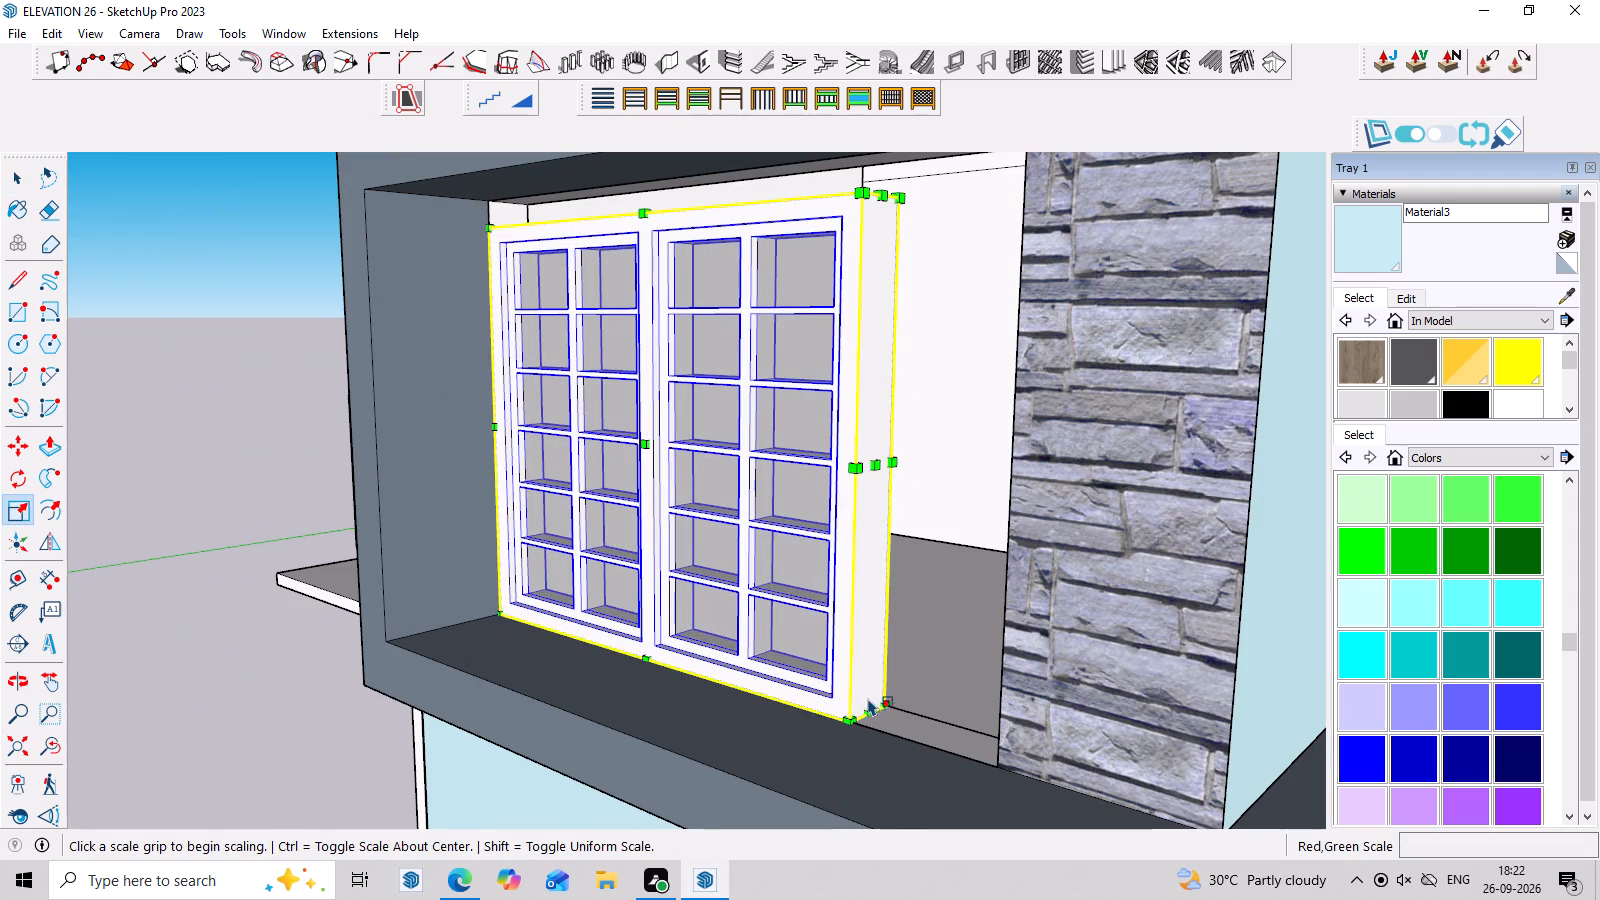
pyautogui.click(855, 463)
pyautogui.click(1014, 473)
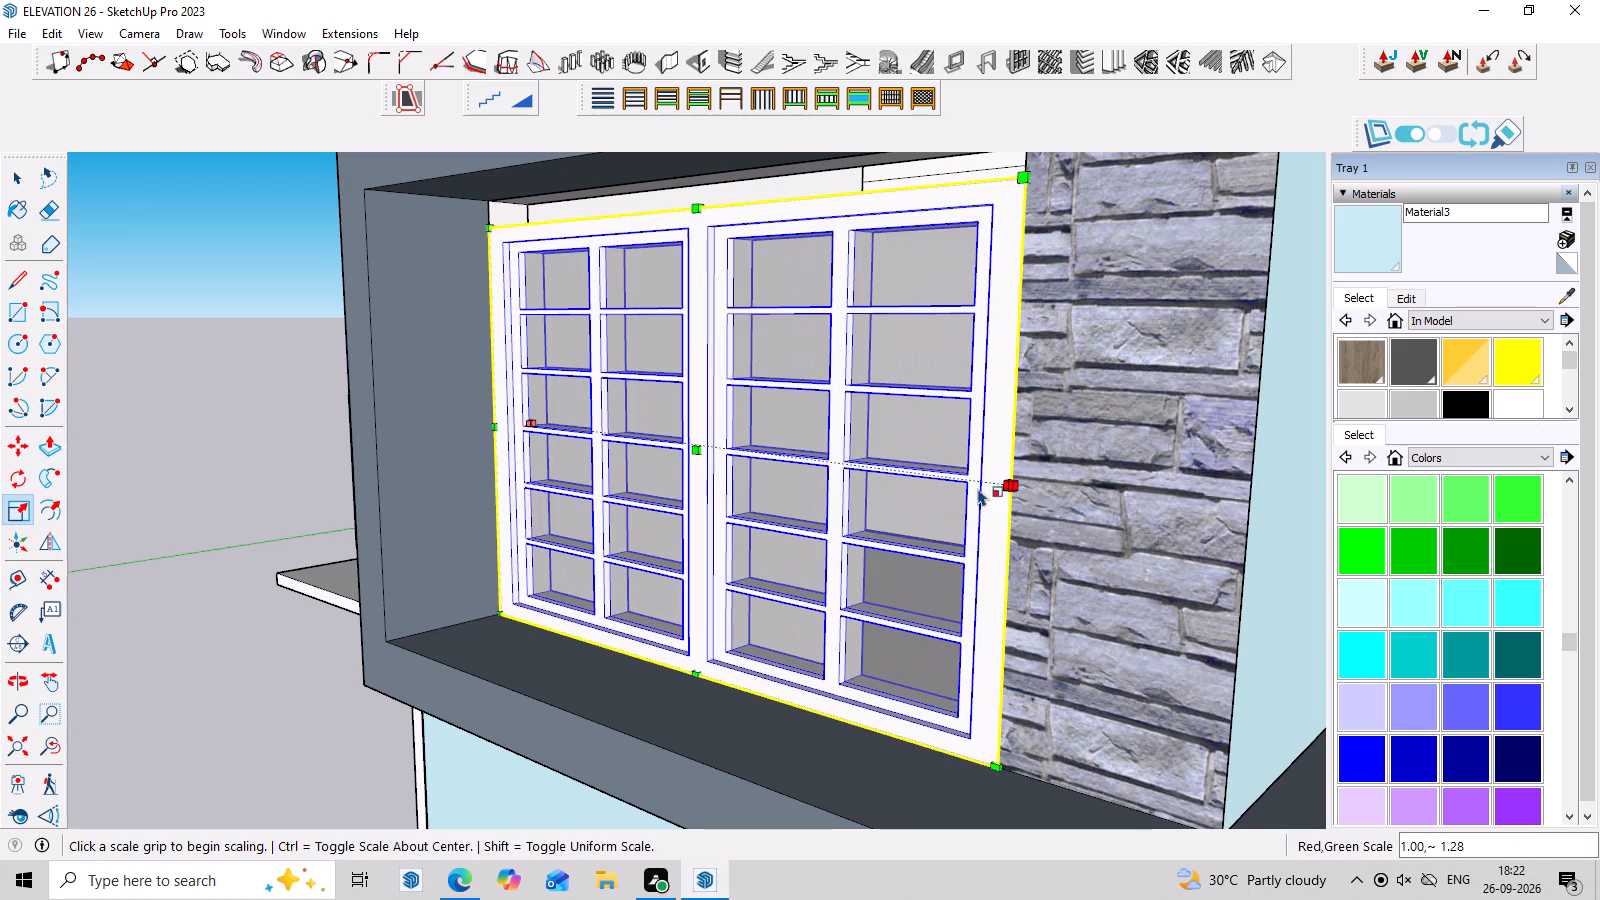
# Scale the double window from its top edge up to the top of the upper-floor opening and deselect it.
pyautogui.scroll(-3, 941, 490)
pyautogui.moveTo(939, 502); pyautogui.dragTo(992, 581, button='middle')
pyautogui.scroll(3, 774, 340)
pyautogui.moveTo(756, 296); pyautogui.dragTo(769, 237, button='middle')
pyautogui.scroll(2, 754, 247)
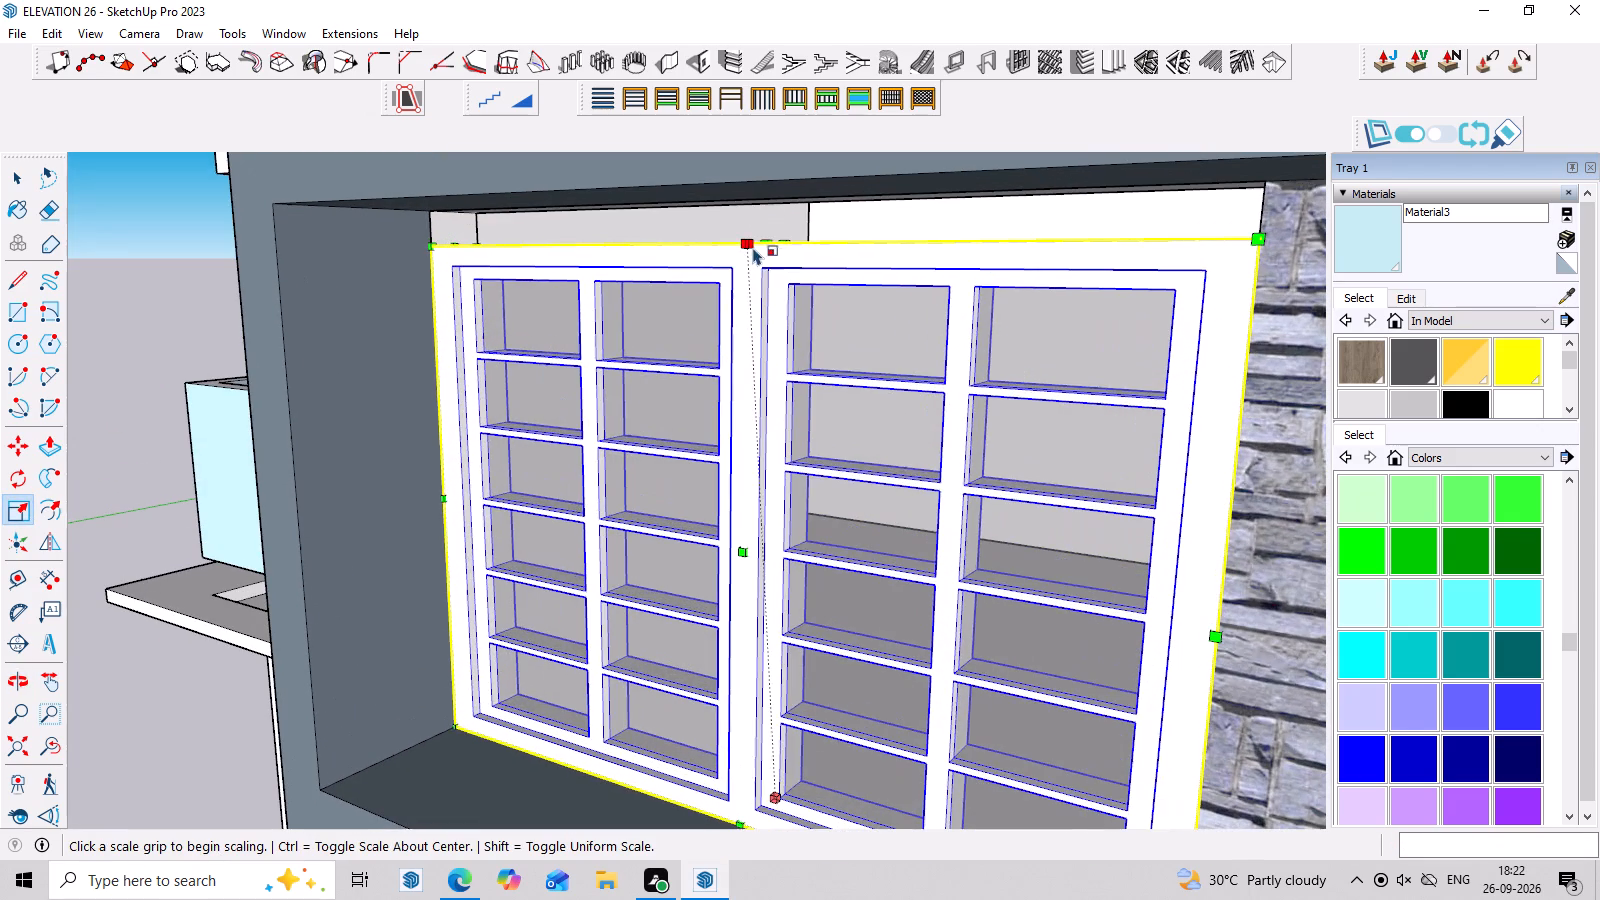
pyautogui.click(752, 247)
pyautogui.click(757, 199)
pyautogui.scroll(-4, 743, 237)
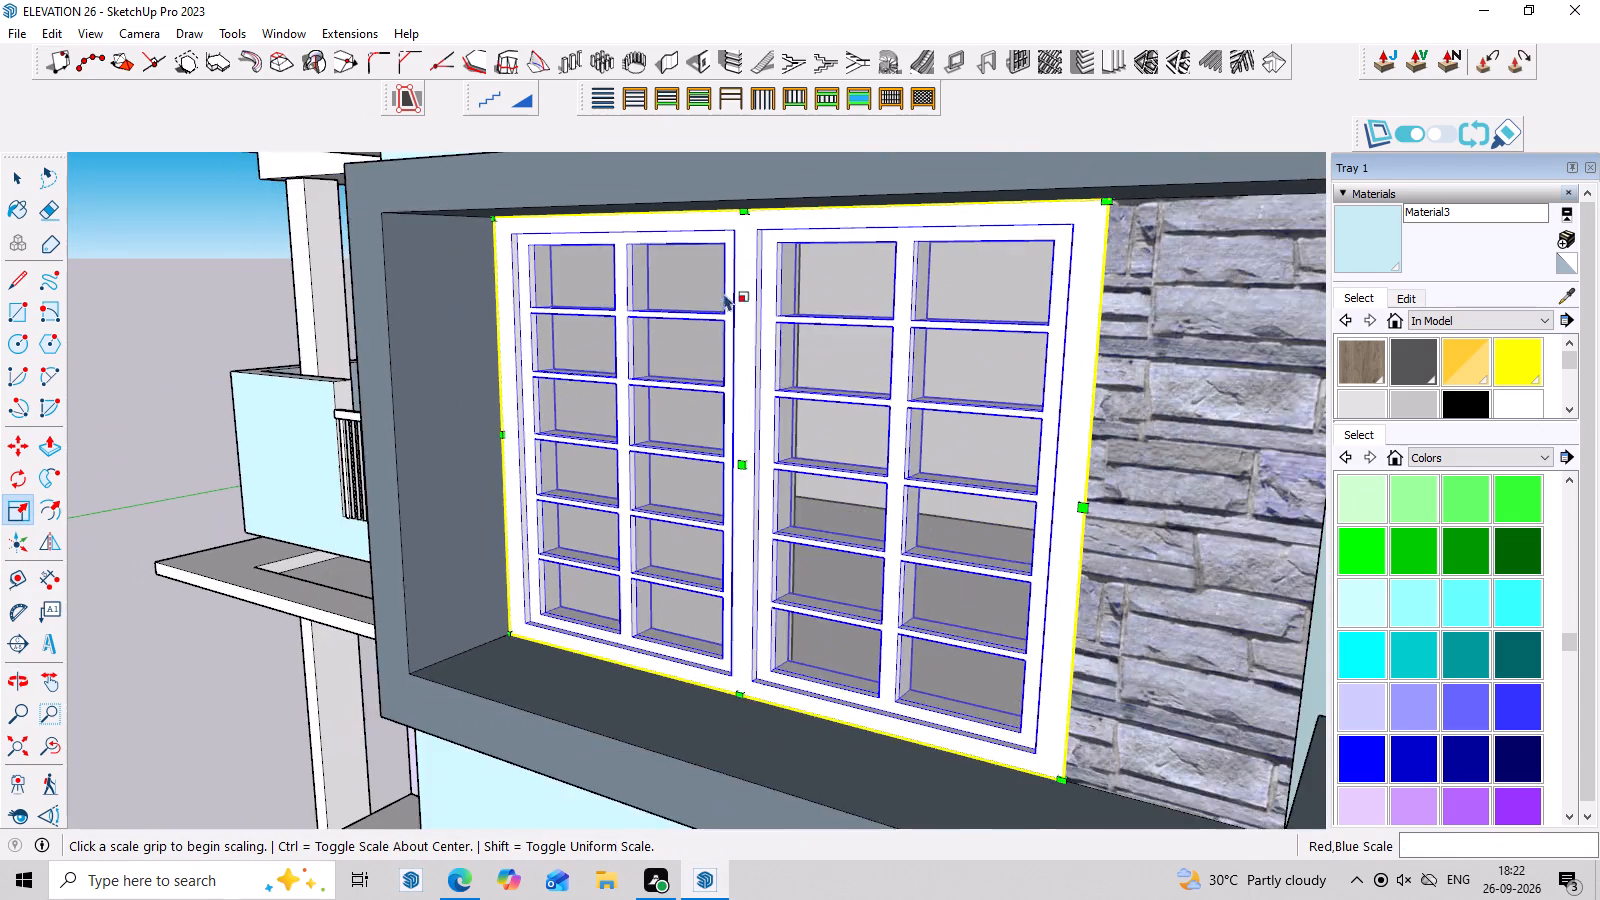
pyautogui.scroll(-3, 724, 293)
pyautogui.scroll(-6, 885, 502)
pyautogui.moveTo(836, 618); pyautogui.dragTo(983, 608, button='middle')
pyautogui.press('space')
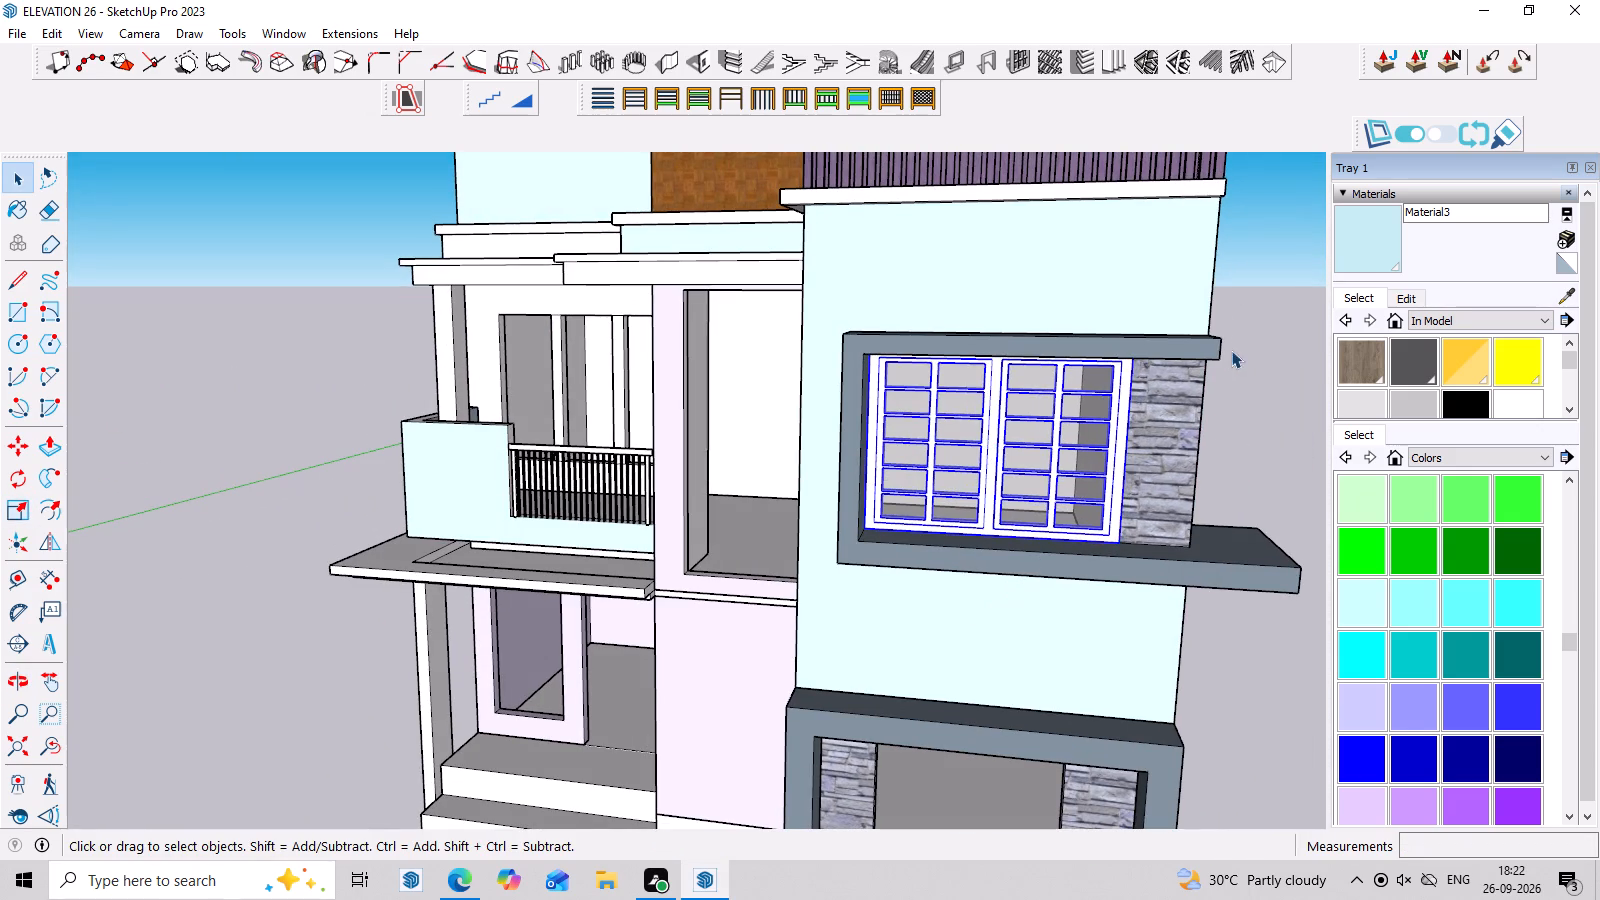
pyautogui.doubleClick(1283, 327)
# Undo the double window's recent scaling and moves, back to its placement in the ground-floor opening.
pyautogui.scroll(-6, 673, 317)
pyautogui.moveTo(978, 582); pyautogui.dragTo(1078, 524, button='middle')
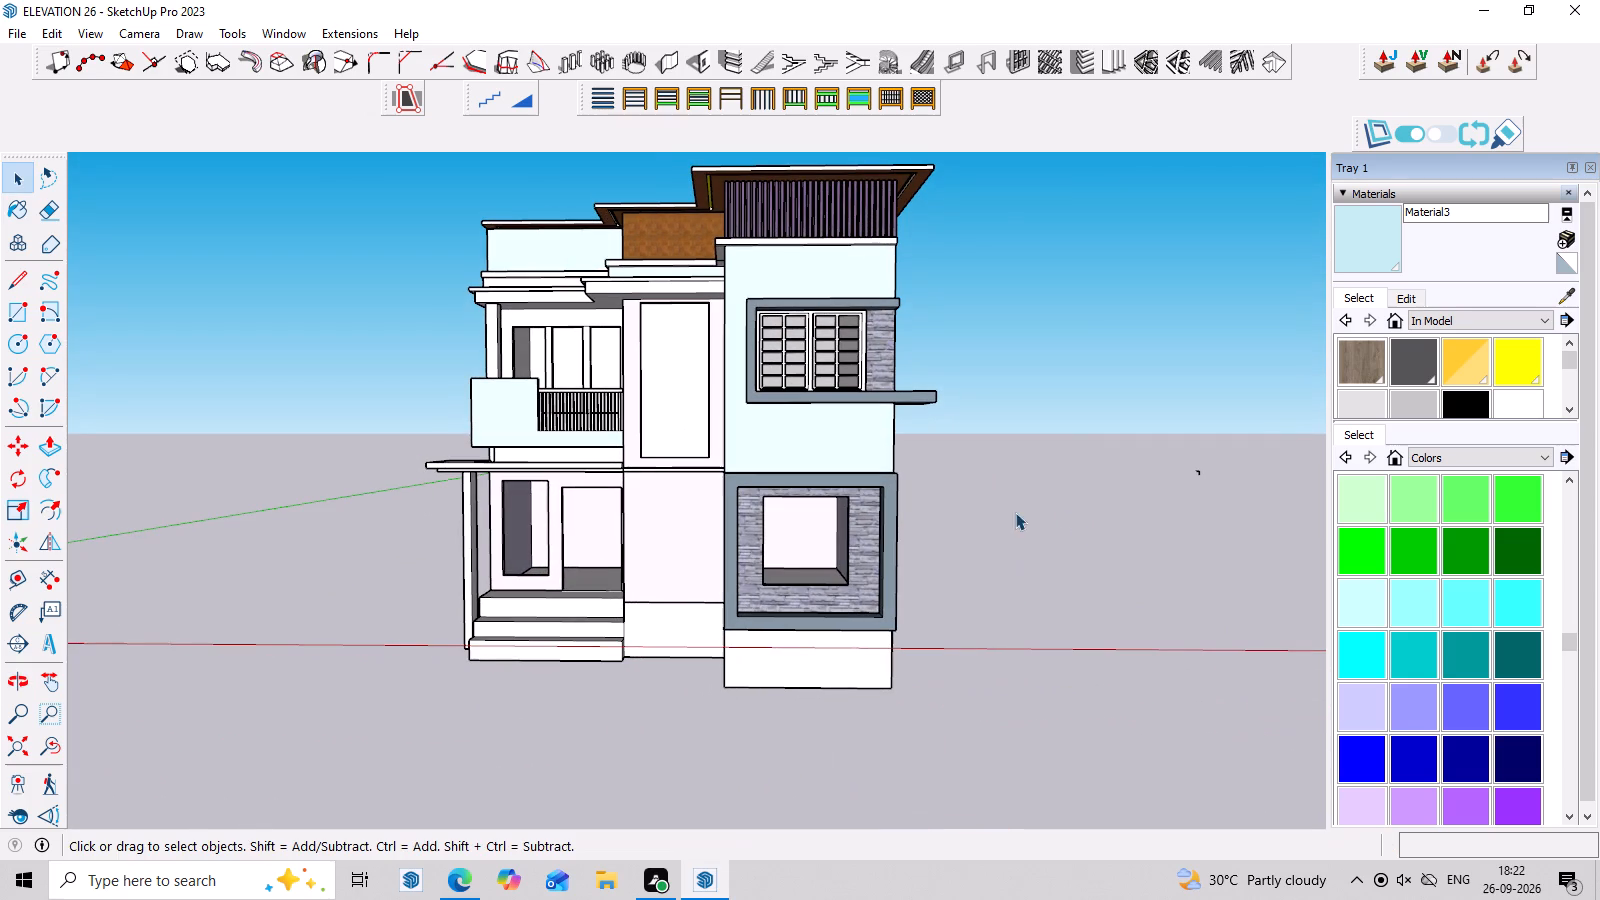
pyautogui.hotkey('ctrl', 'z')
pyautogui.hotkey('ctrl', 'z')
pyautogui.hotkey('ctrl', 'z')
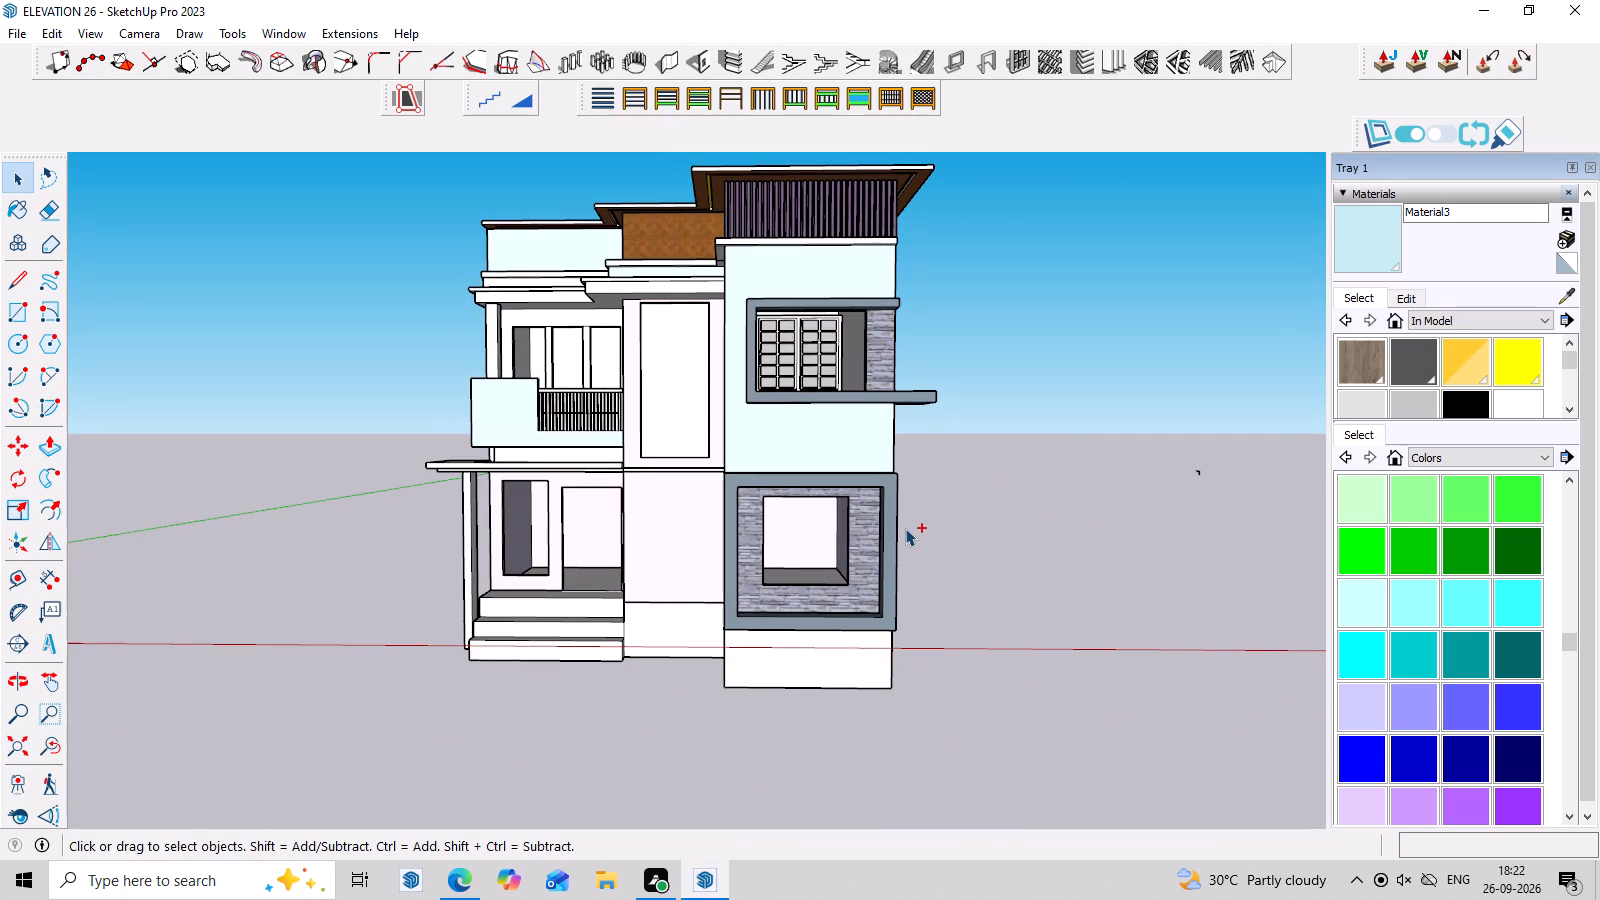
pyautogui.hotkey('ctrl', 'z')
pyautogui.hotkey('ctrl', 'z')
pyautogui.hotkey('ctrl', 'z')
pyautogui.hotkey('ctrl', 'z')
# Copy the double window from the ground-floor opening about 15' 3" up into the framed upper-floor opening.
pyautogui.moveTo(905, 528); pyautogui.dragTo(882, 560, button='middle')
pyautogui.click(827, 588)
pyautogui.press('m')
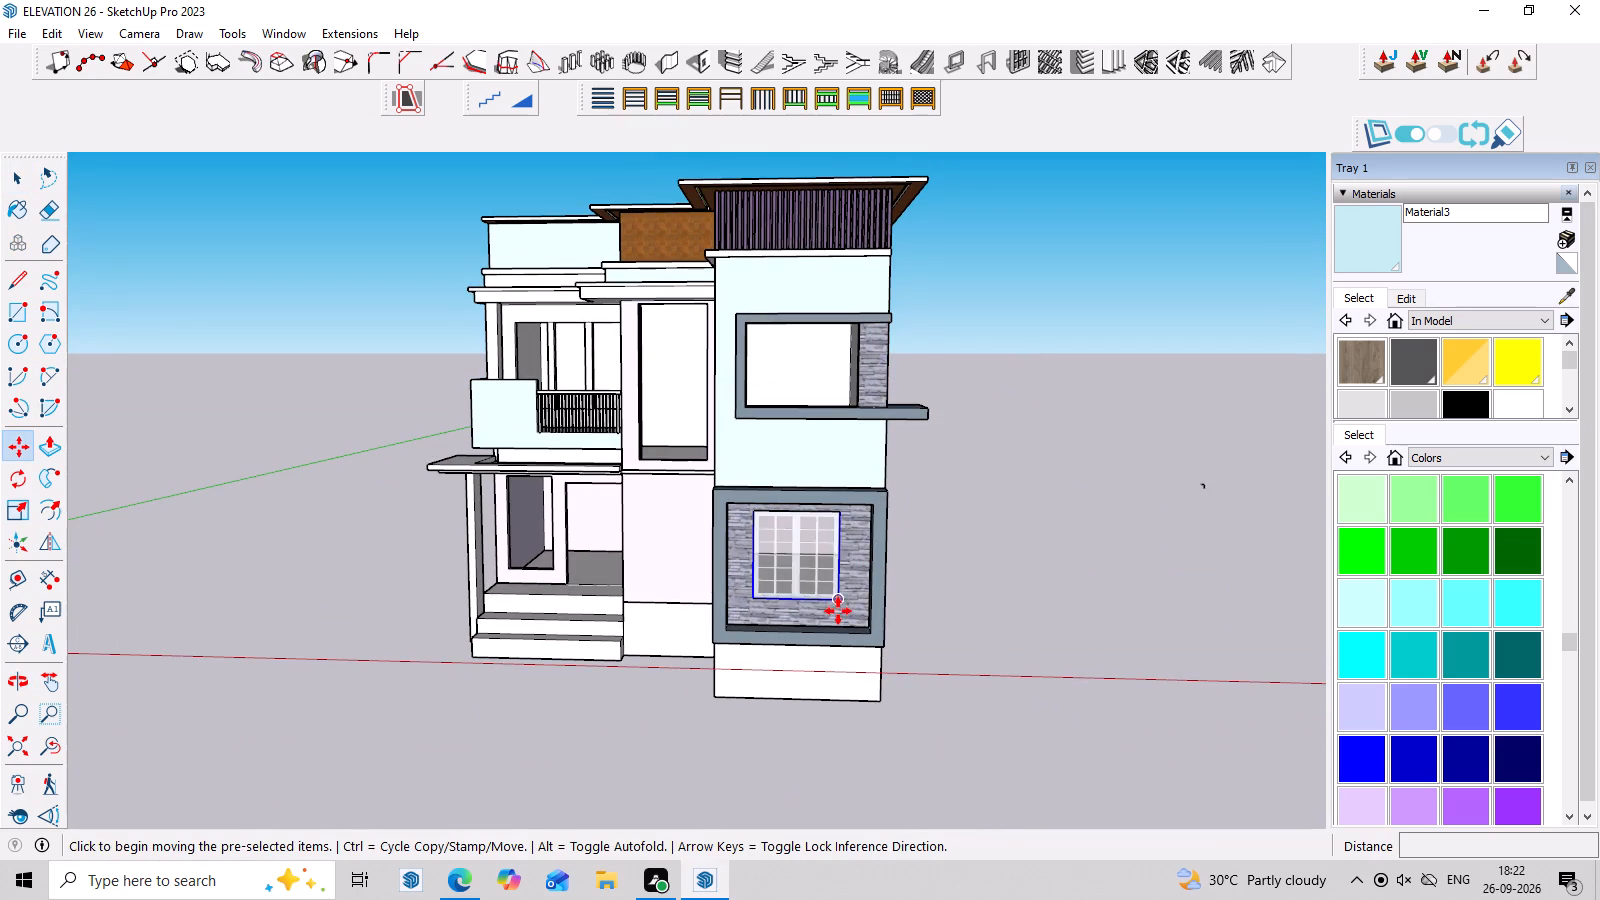
pyautogui.click(838, 601)
pyautogui.scroll(3, 830, 405)
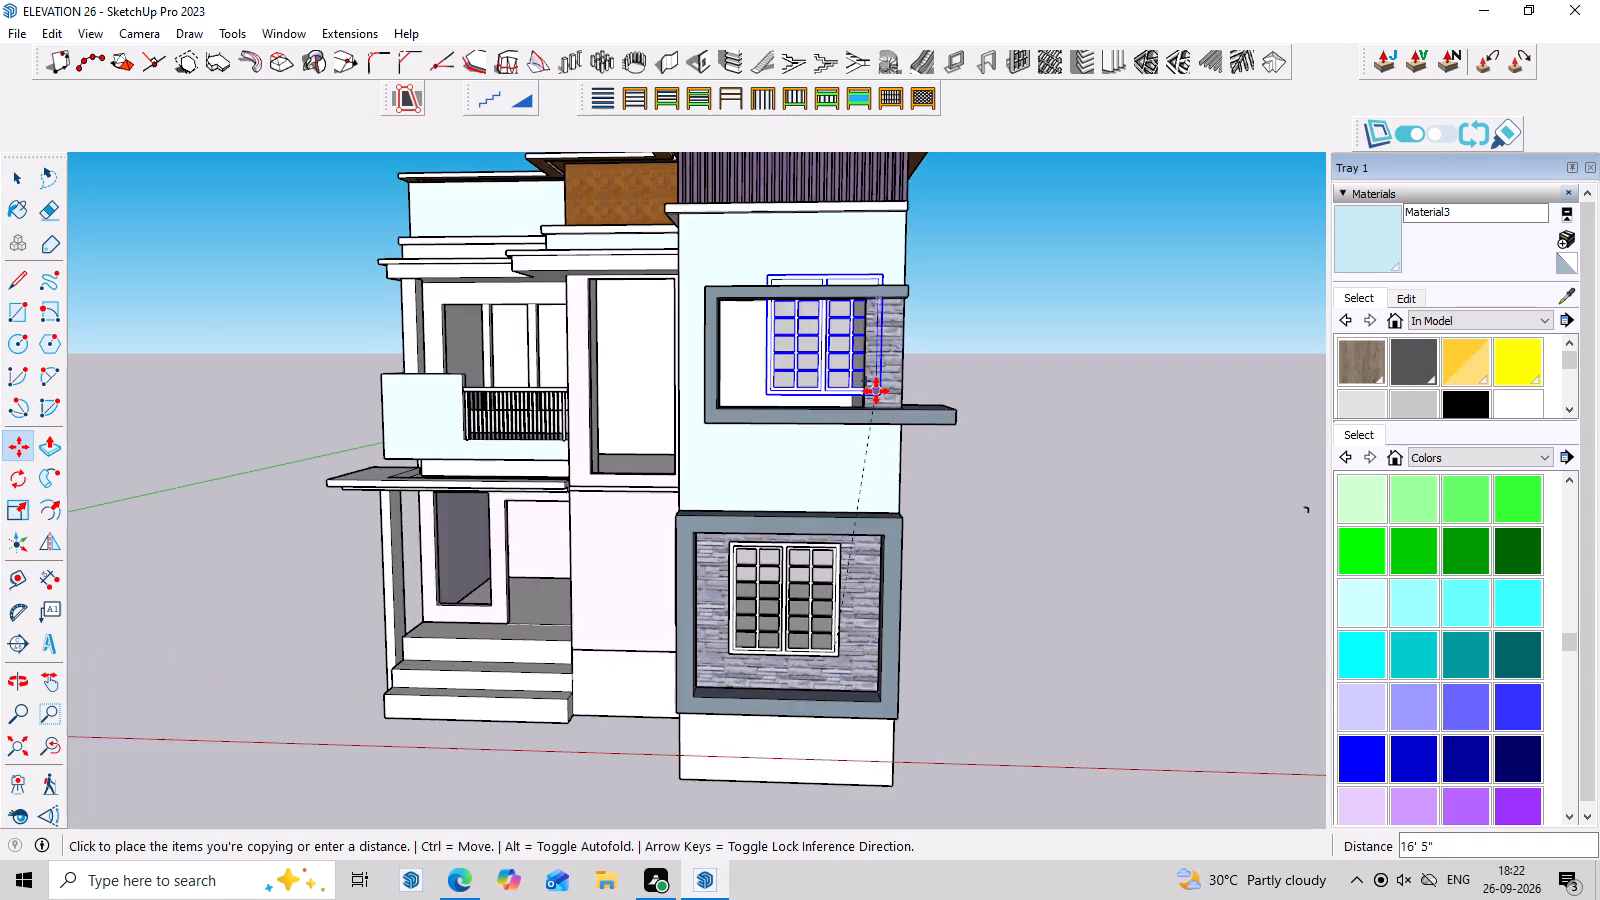
pyautogui.scroll(2, 876, 391)
pyautogui.moveTo(876, 391); pyautogui.dragTo(765, 451, button='middle')
pyautogui.scroll(6, 704, 471)
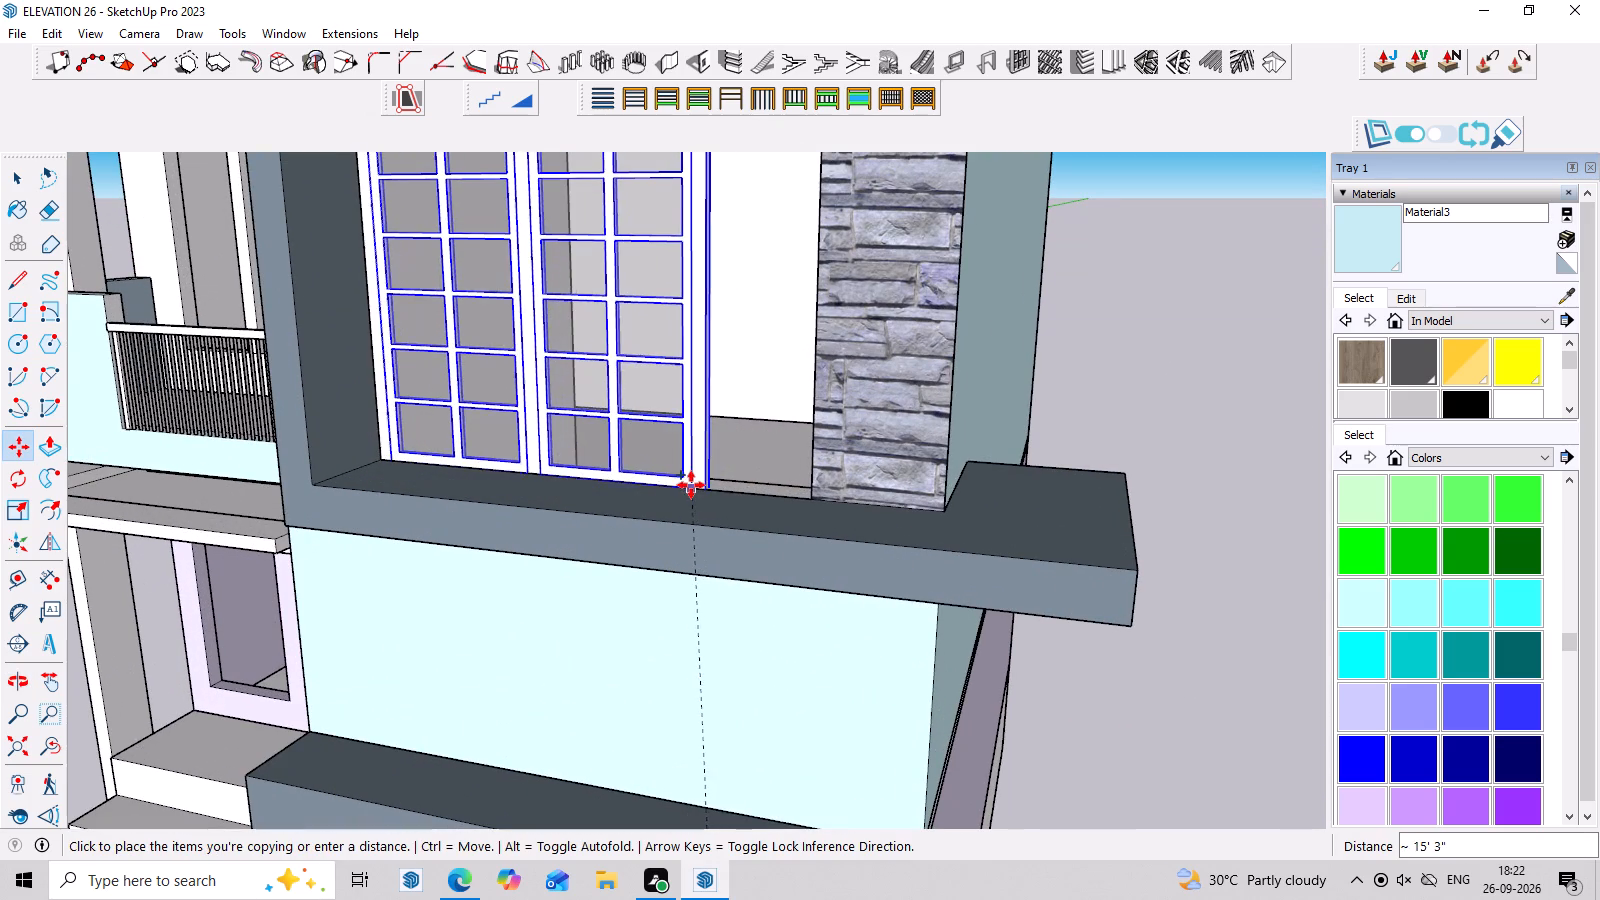
pyautogui.scroll(2, 669, 474)
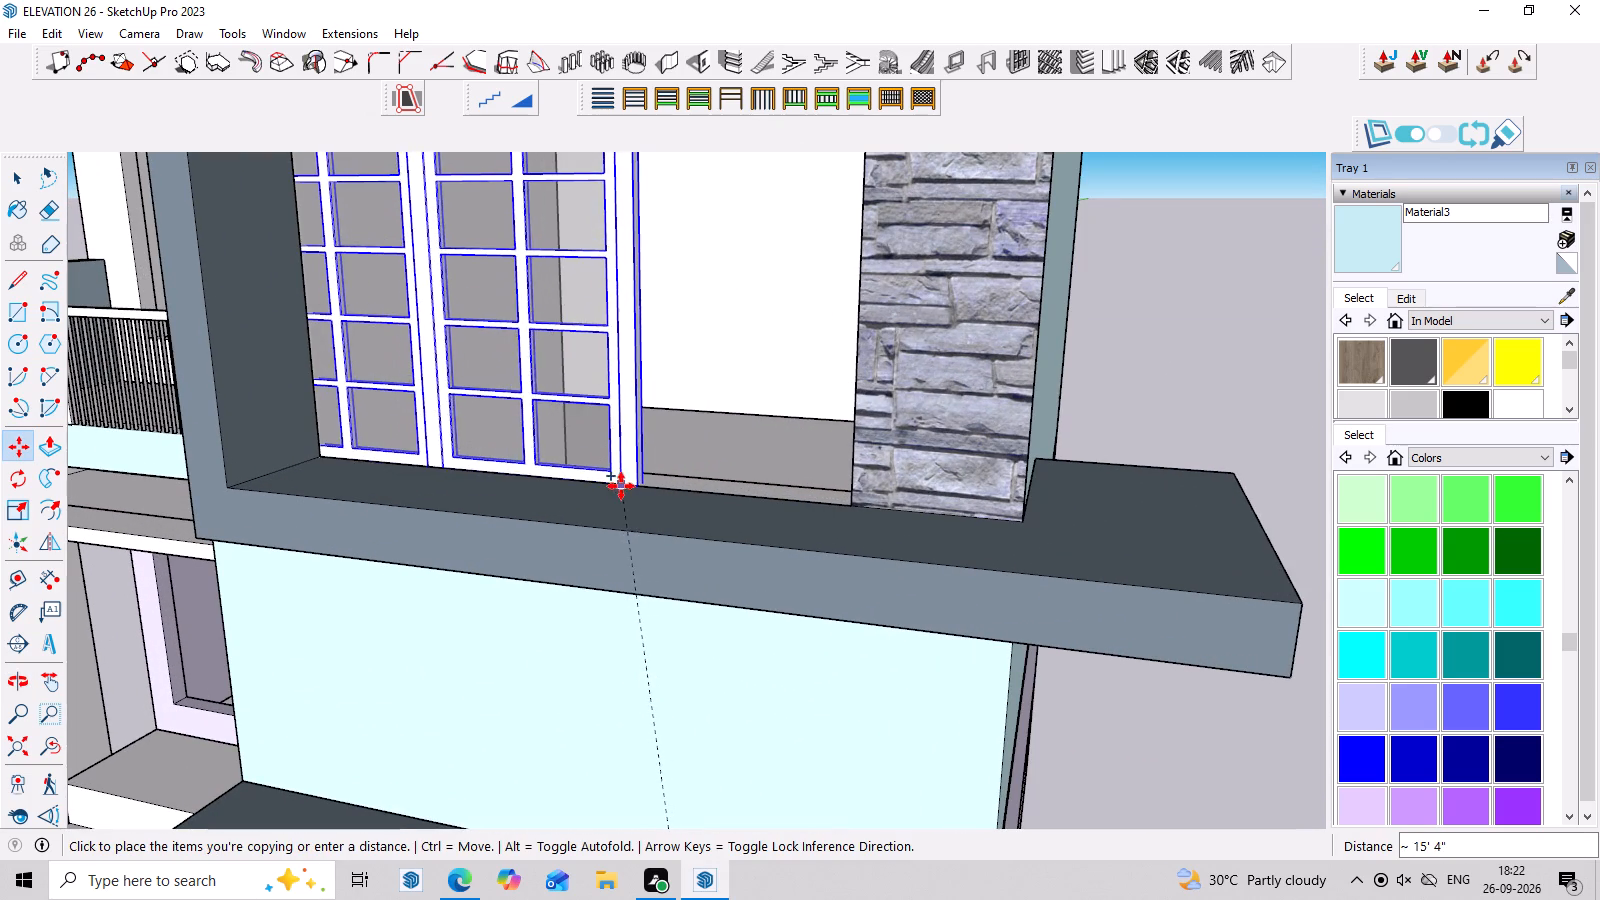
pyautogui.click(708, 486)
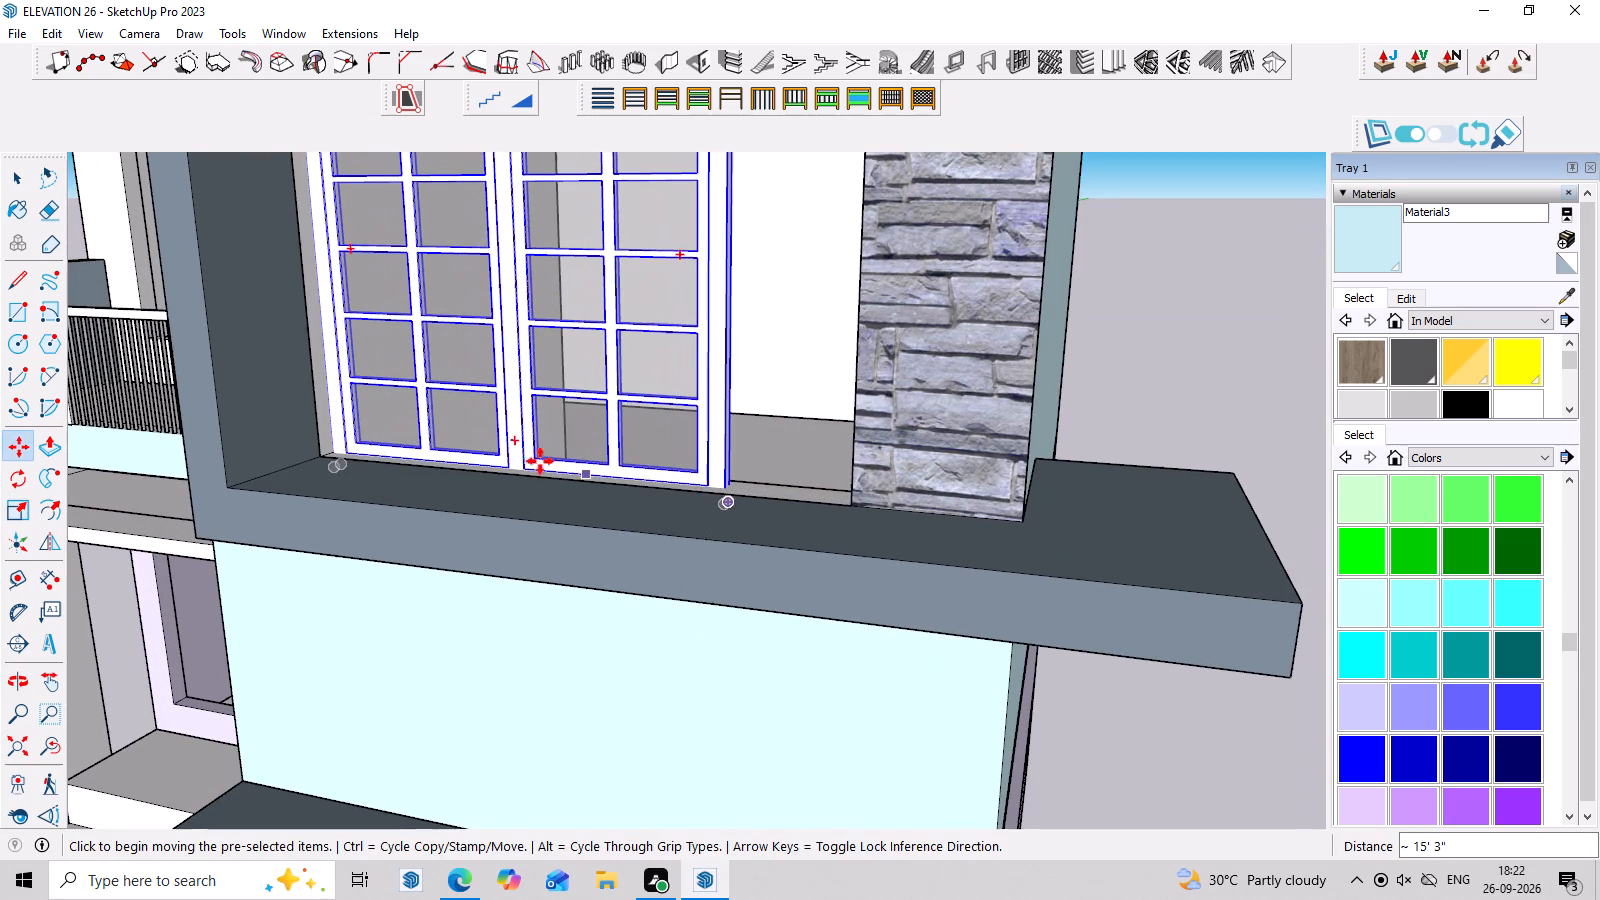
# Move the copied window about 4" so its lower corner meets the inner corner of the upper-floor opening.
pyautogui.scroll(3, 501, 454)
pyautogui.scroll(3, 328, 455)
pyautogui.click(289, 451)
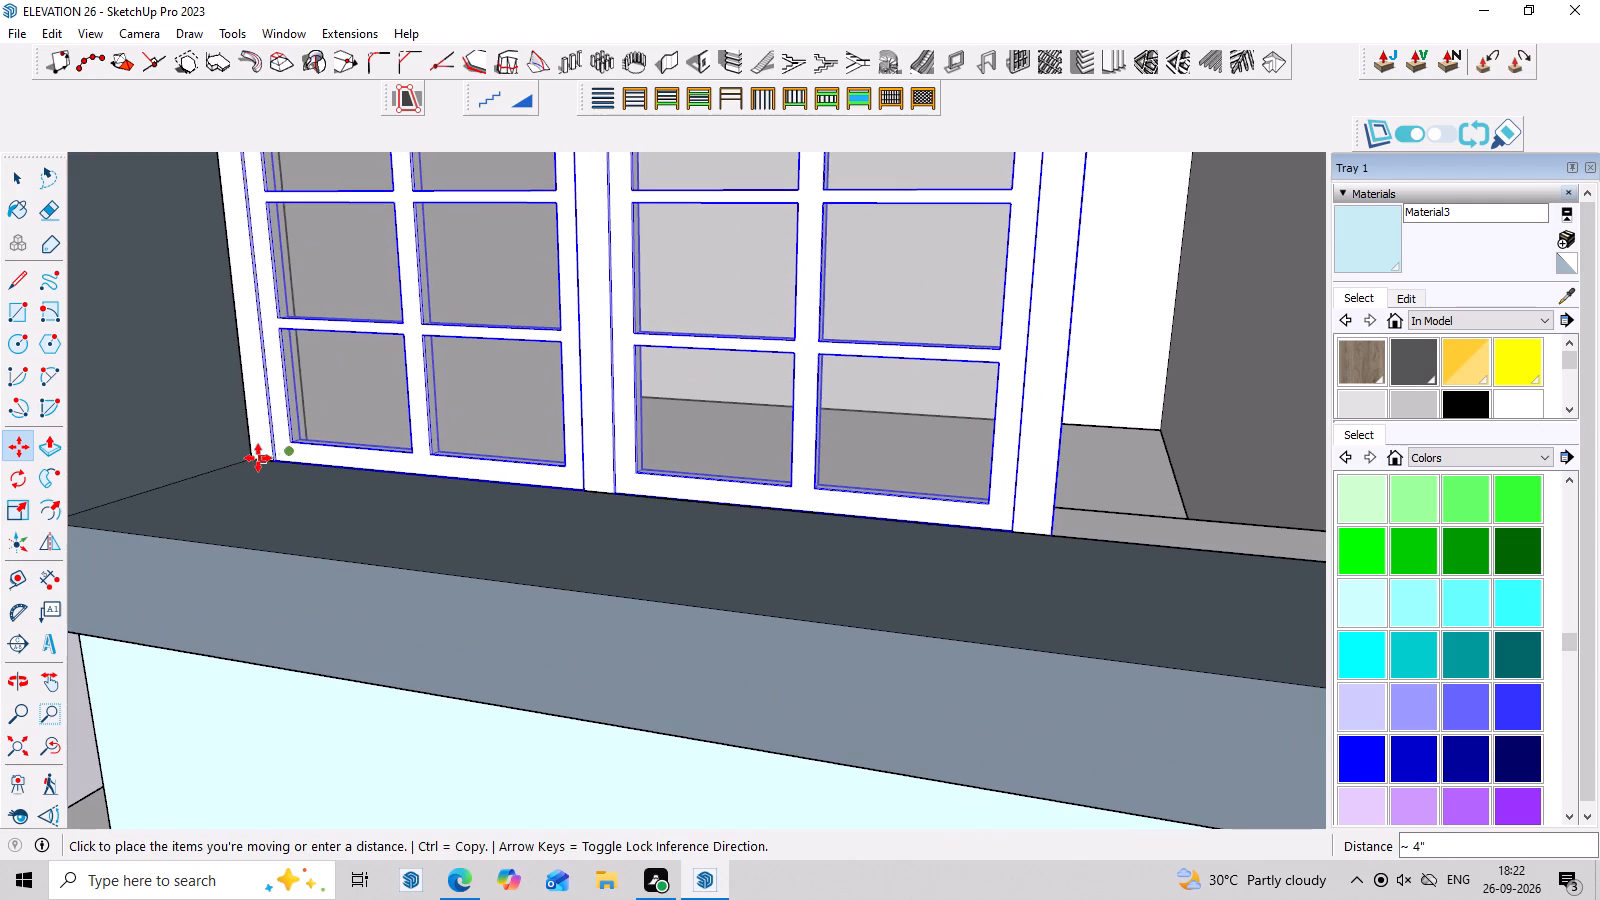
pyautogui.click(258, 458)
# Scale the copied window from its bottom edge in depth and height, making it deeper and shorter.
pyautogui.scroll(-14, 388, 497)
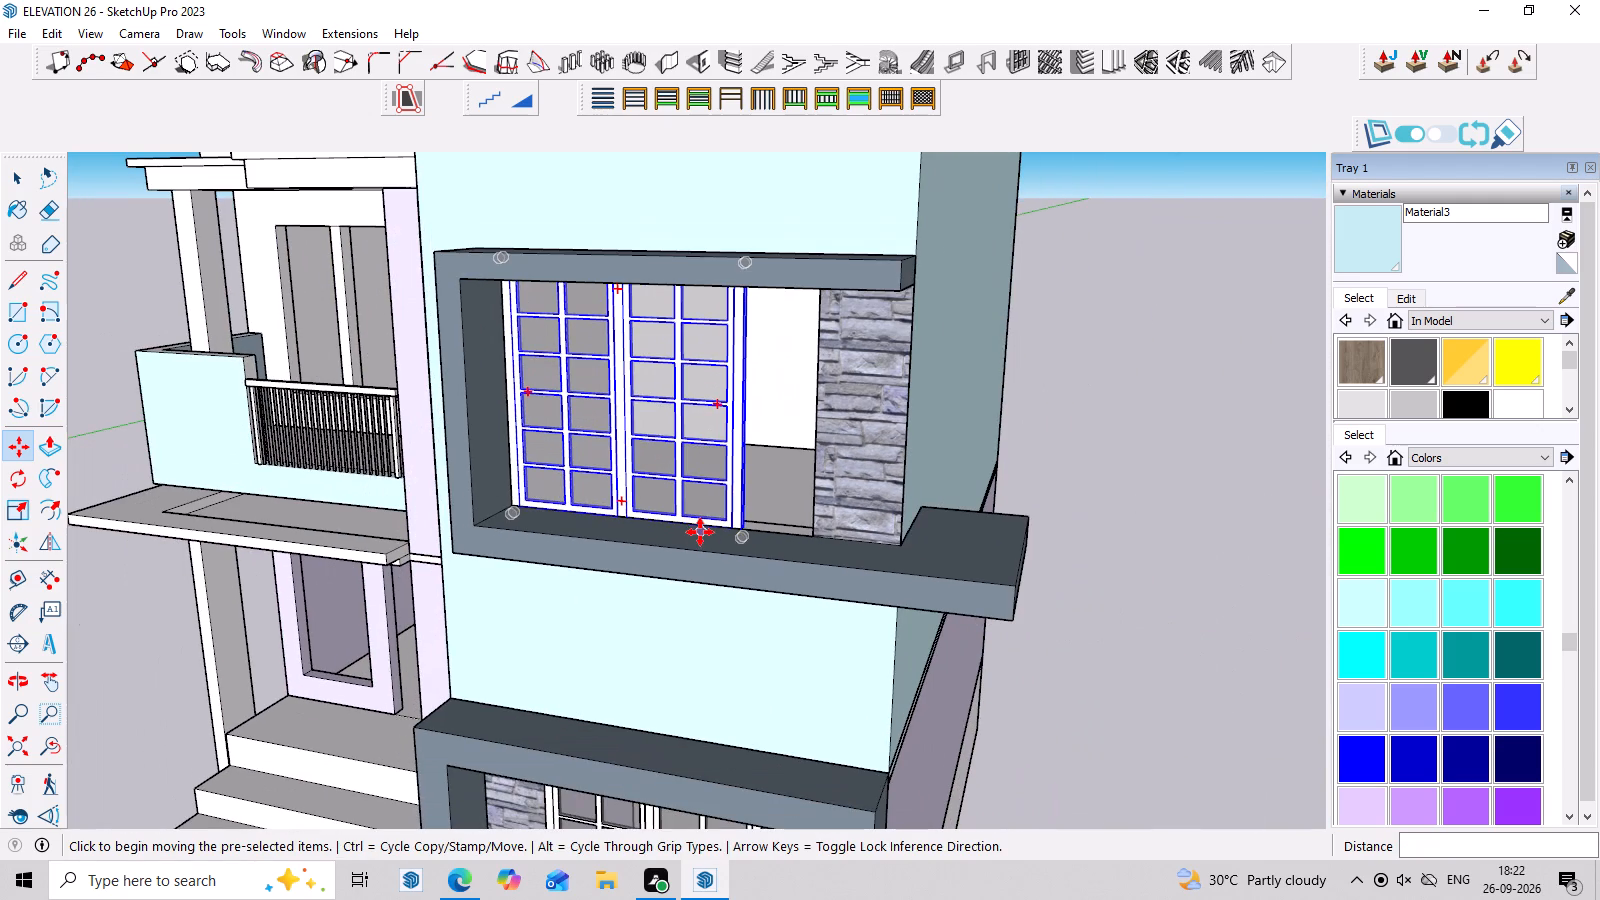
pyautogui.press('s')
pyautogui.click(628, 523)
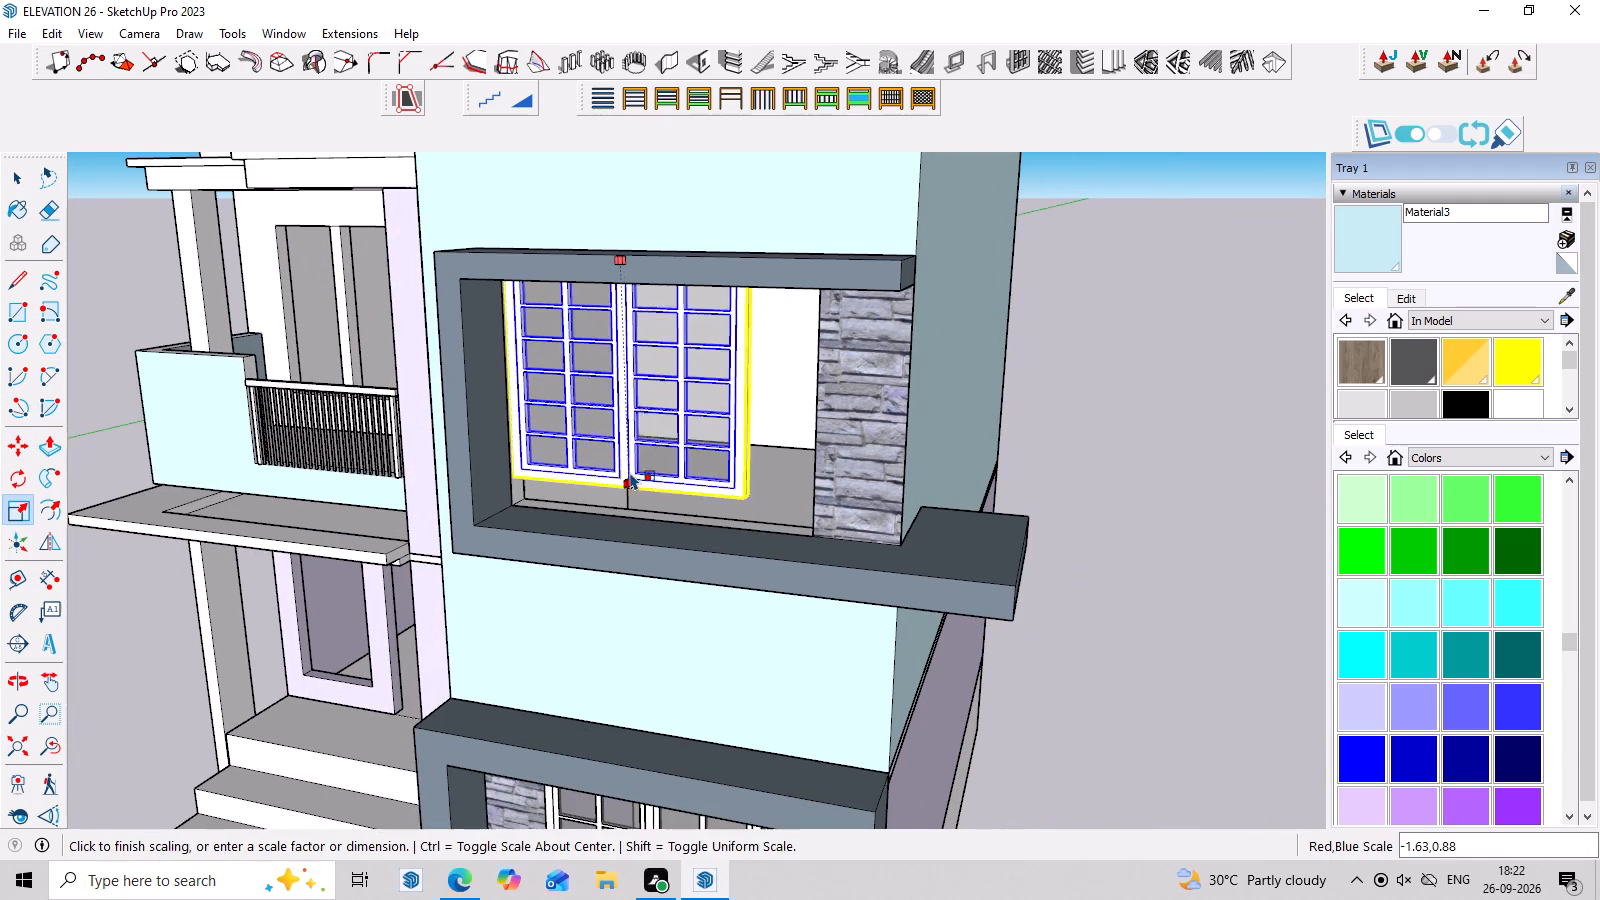
pyautogui.click(630, 462)
# Move the copied window about 1' 5" onto the upper-floor sill and align its lower corner with the opening's inner corner.
pyautogui.press('m')
pyautogui.scroll(3, 737, 505)
pyautogui.click(756, 448)
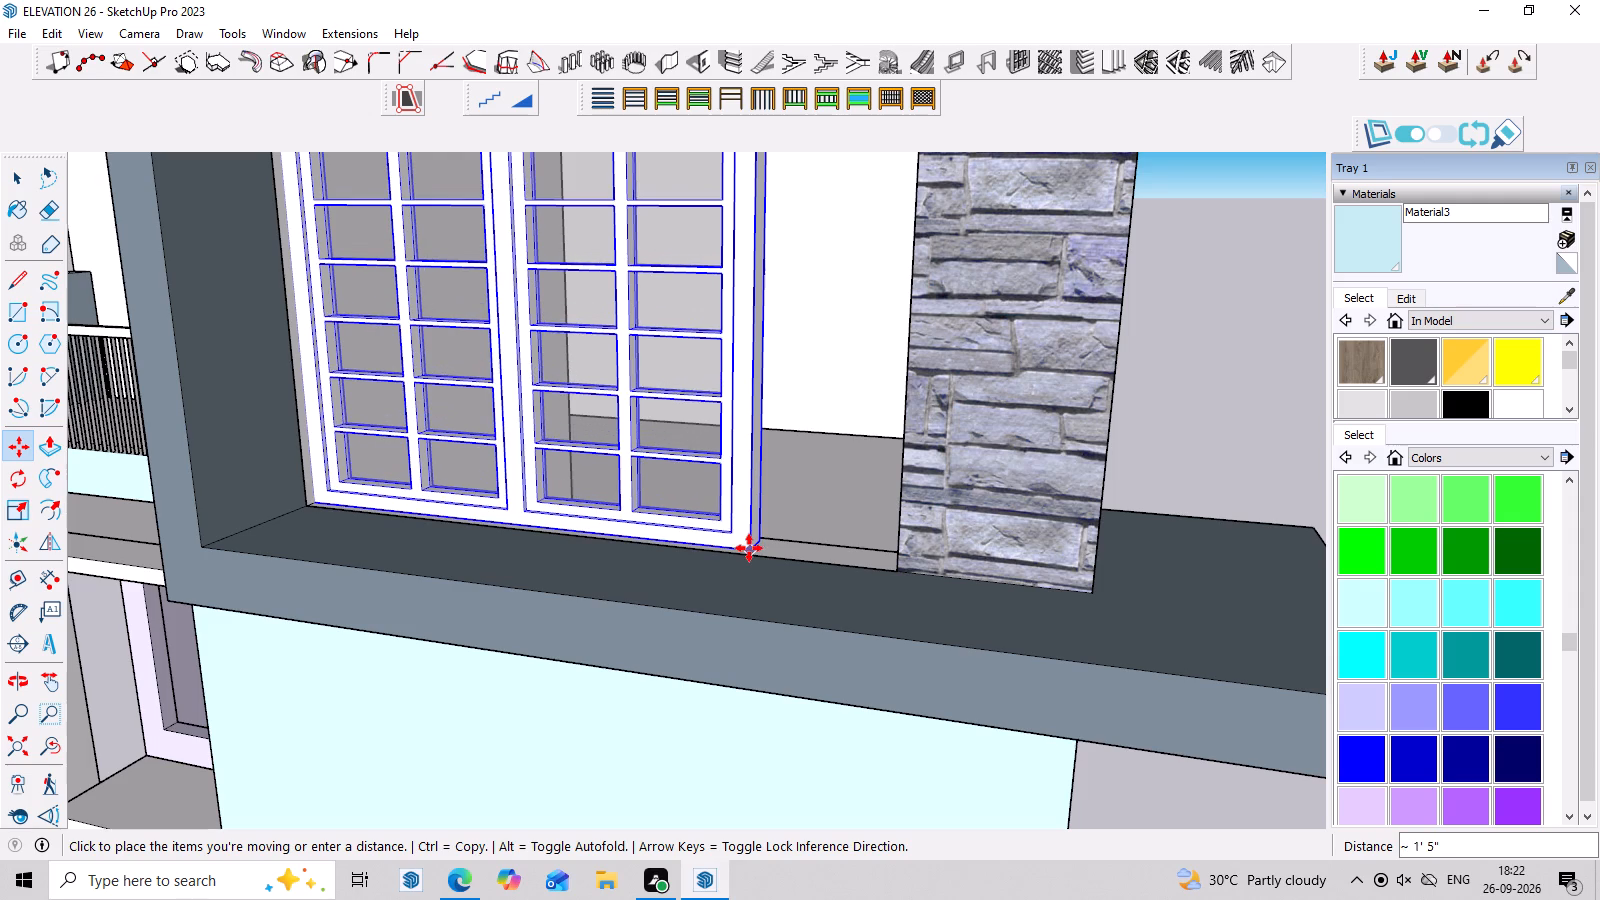
pyautogui.click(749, 548)
pyautogui.scroll(6, 400, 504)
pyautogui.click(321, 502)
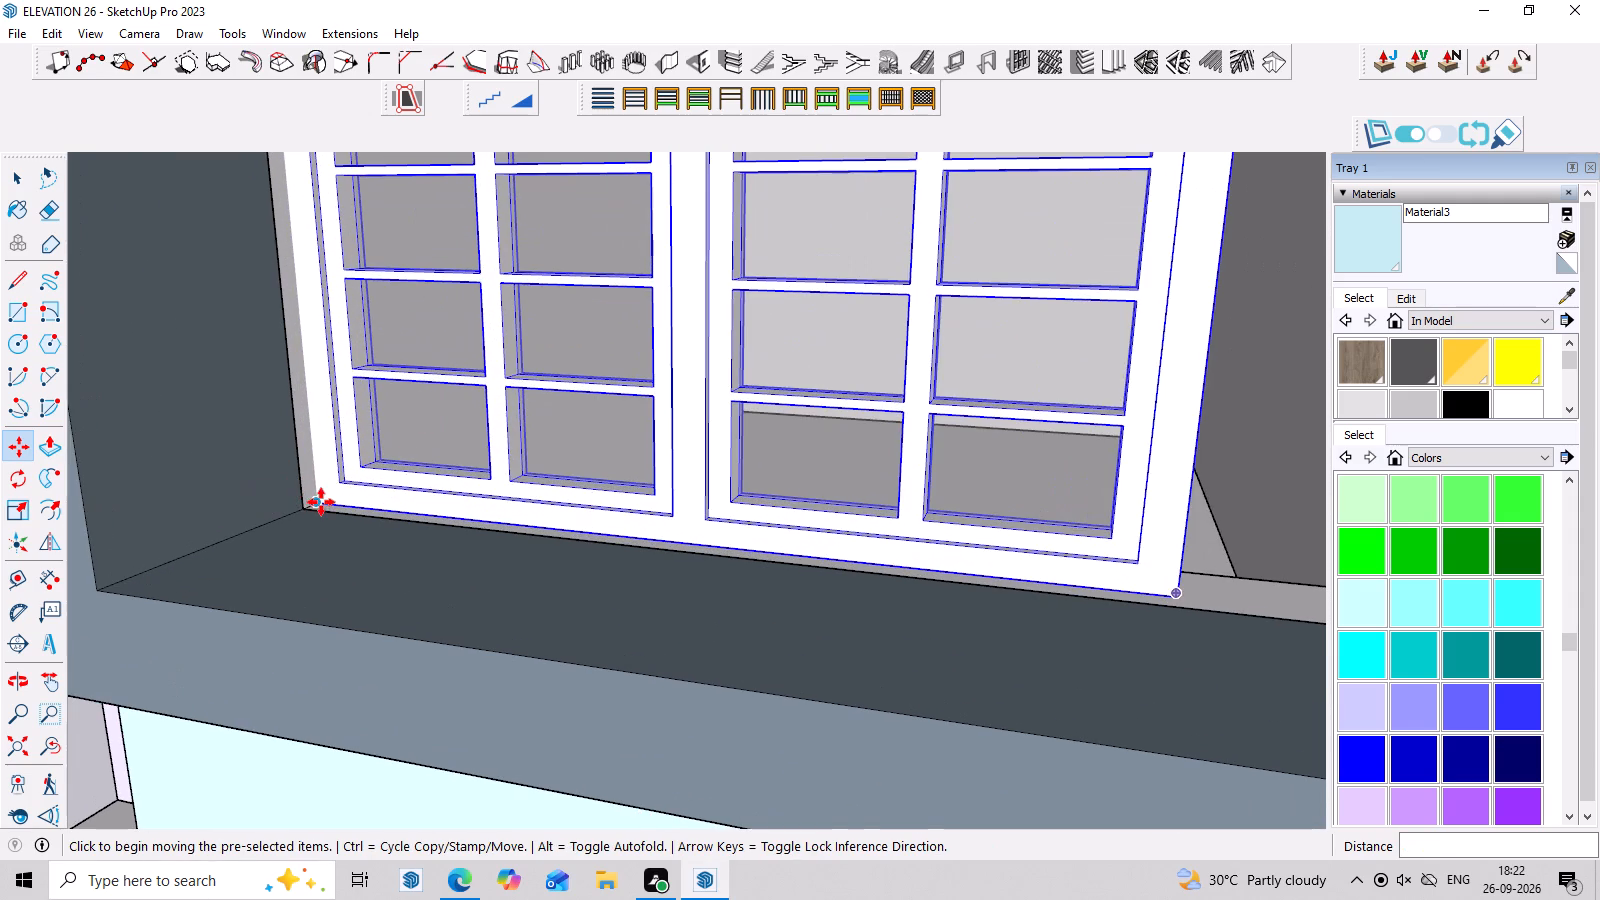
pyautogui.click(312, 503)
# Scale the copied window's width by about 1.28 to reach the edge of the stone cladding.
pyautogui.scroll(-13, 311, 503)
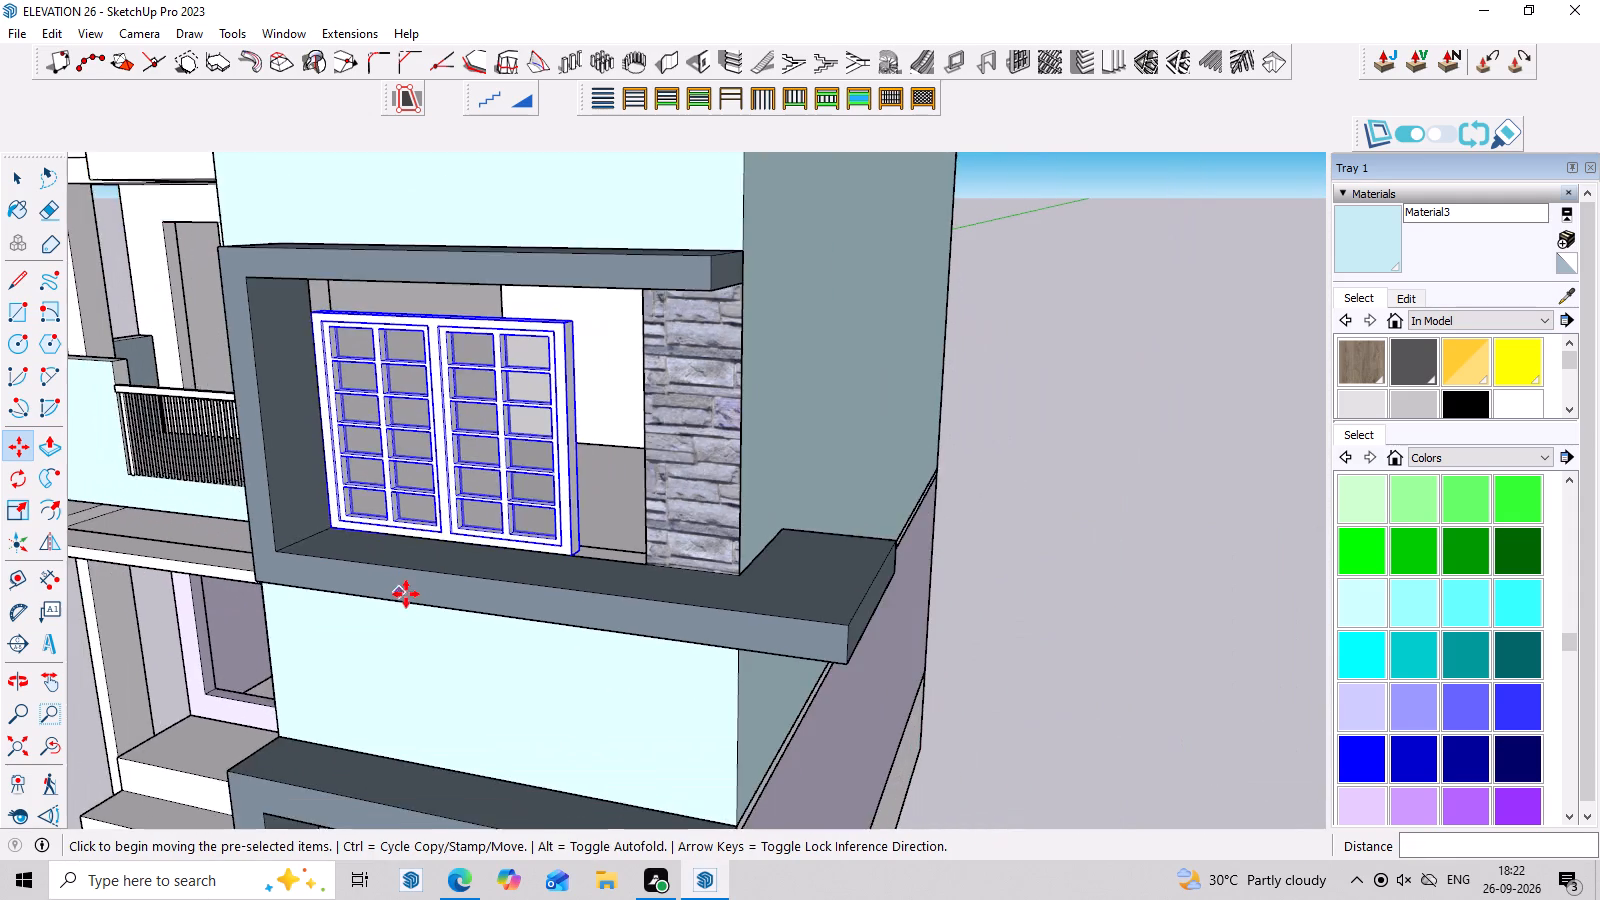
pyautogui.scroll(-6, 406, 594)
pyautogui.scroll(-3, 504, 633)
pyautogui.moveTo(545, 636); pyautogui.dragTo(584, 513, button='middle')
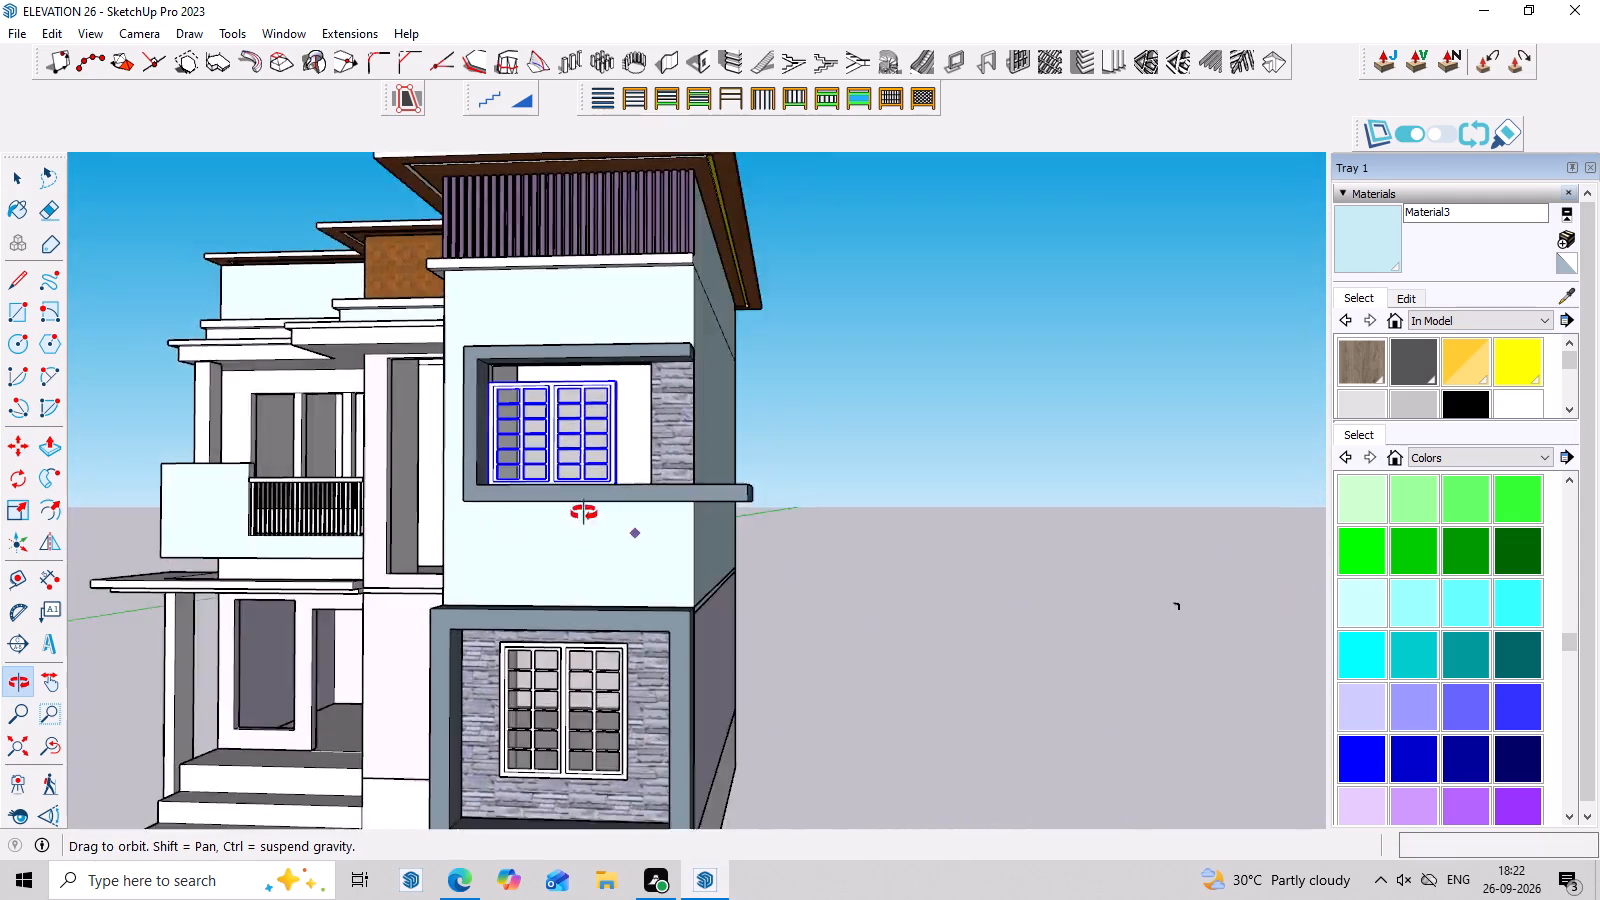
pyautogui.moveTo(584, 513); pyautogui.dragTo(462, 503, button='middle')
pyautogui.scroll(3, 271, 429)
pyautogui.scroll(3, 401, 456)
pyautogui.moveTo(602, 532); pyautogui.dragTo(722, 565, button='middle')
pyautogui.scroll(5, 719, 468)
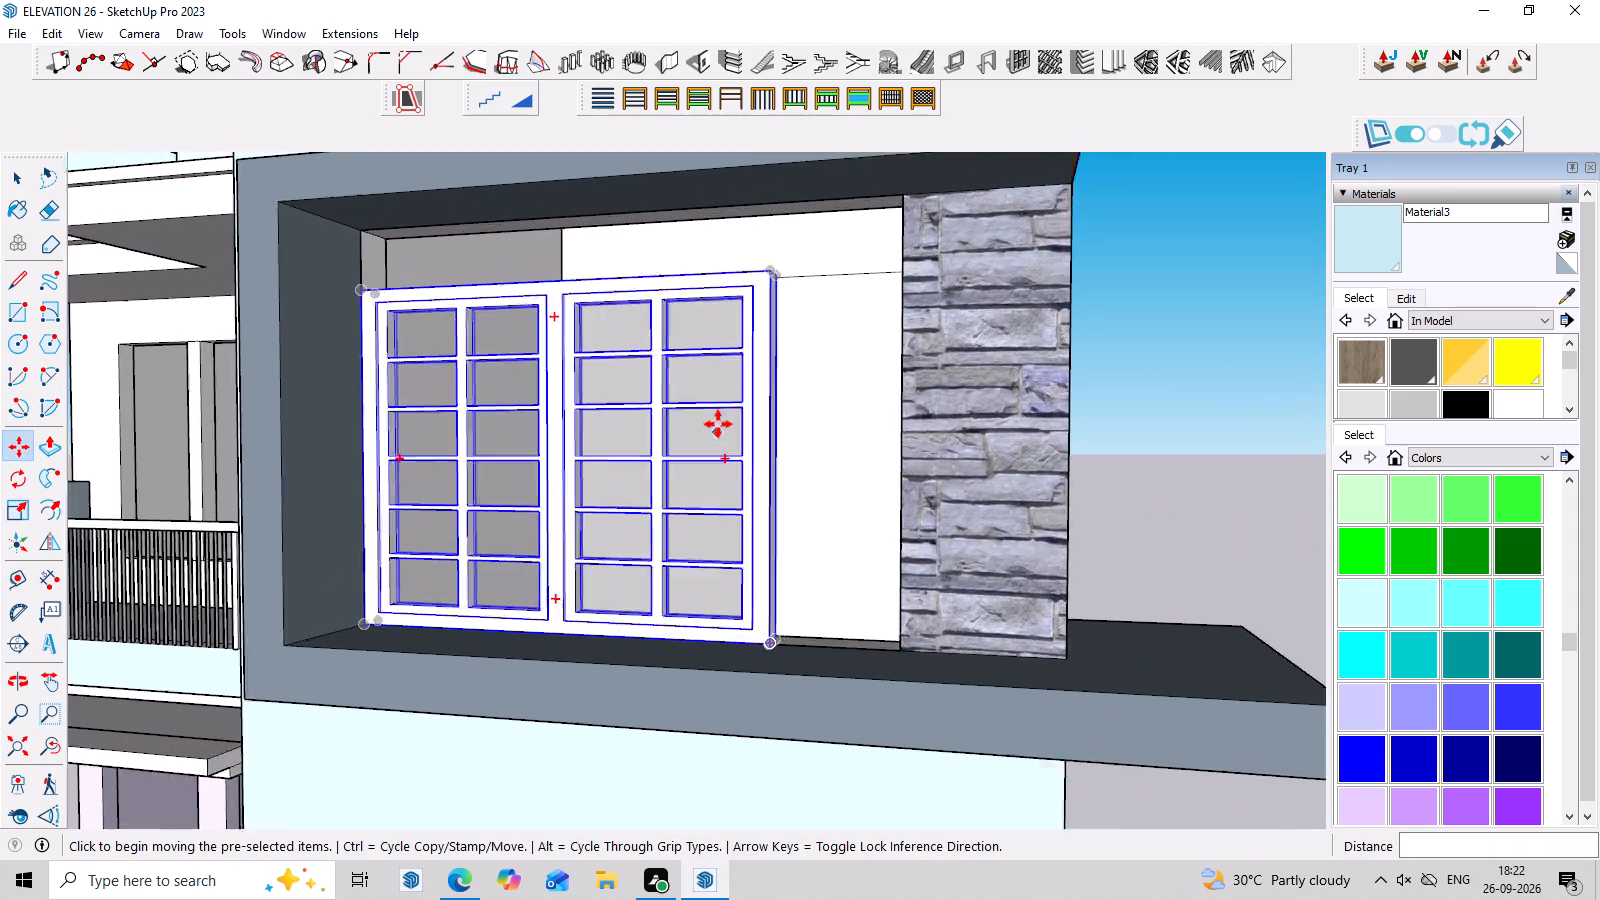
pyautogui.press('s')
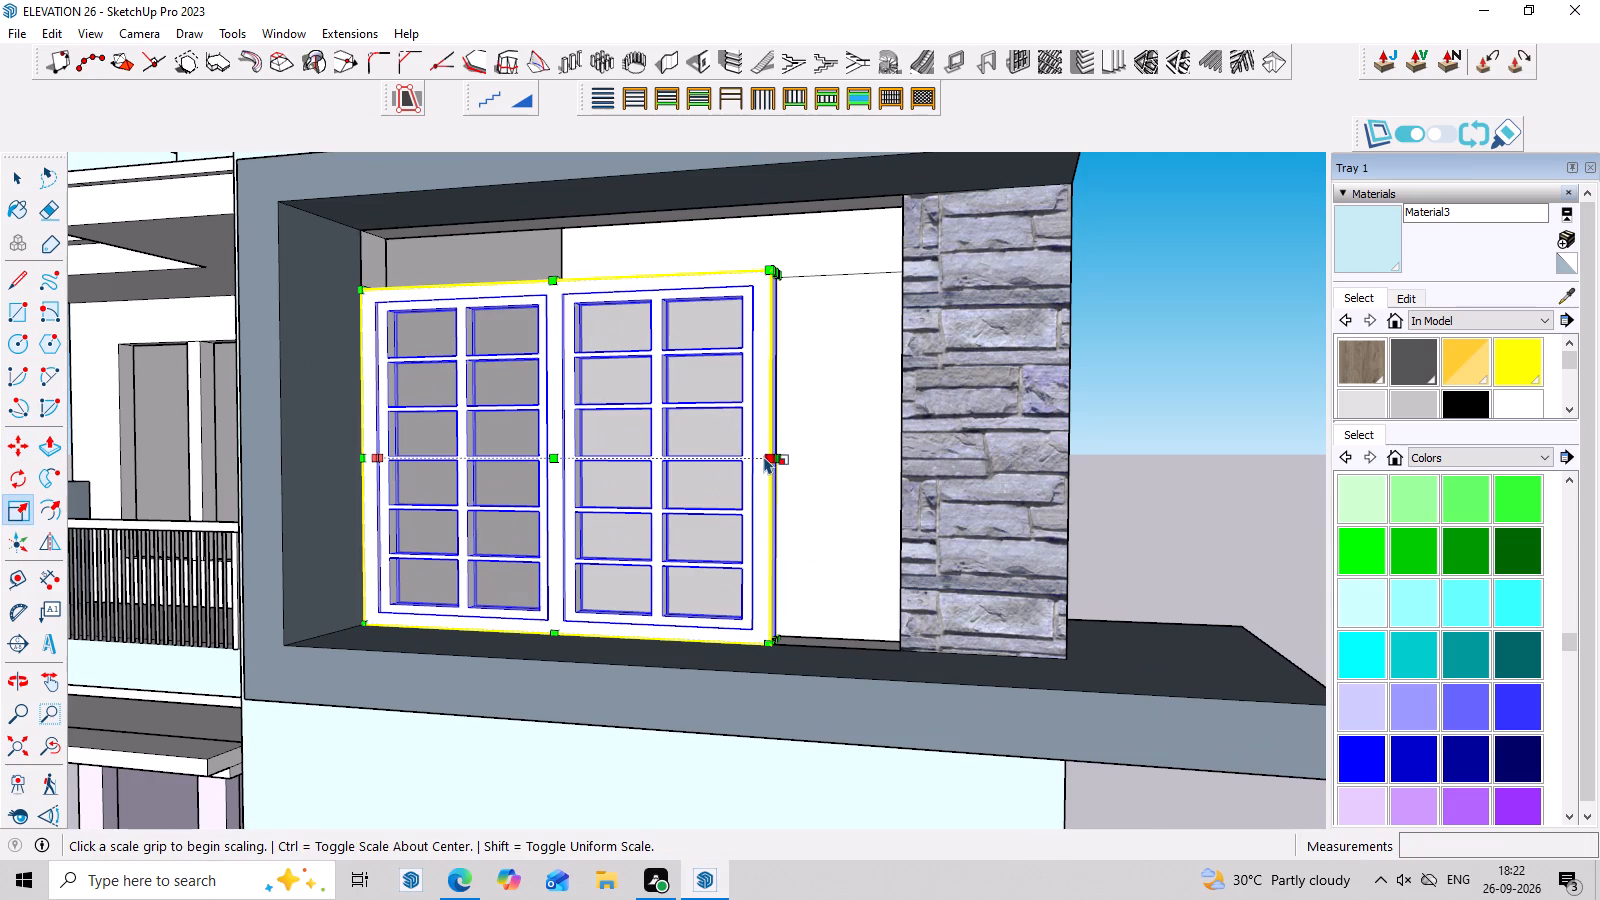
pyautogui.click(764, 456)
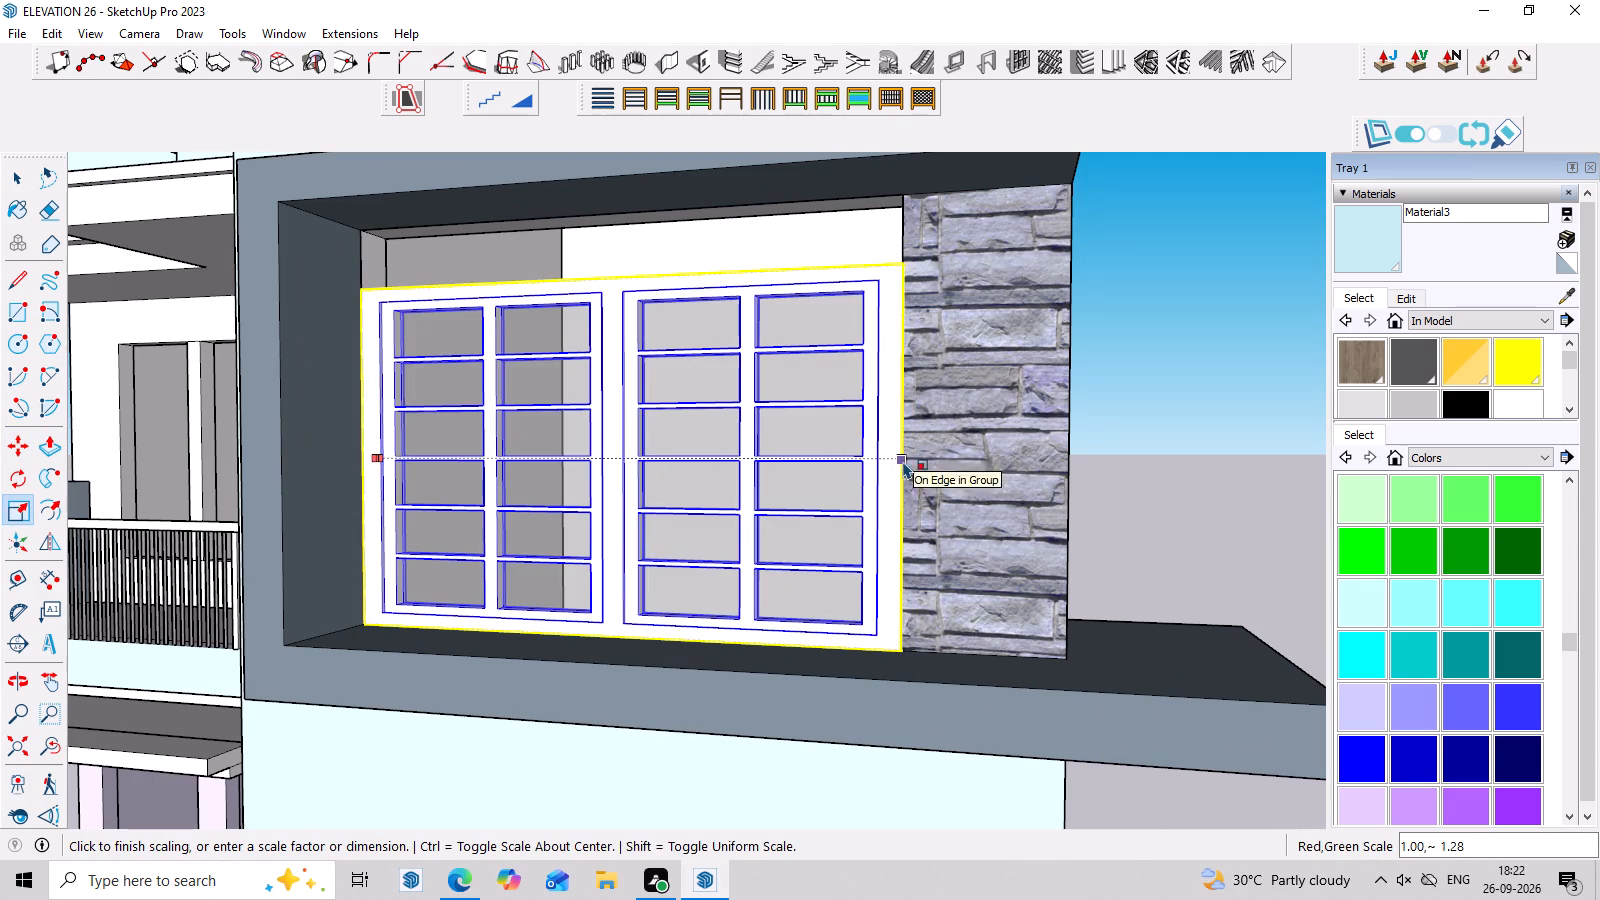
pyautogui.click(903, 461)
# Scale the copied upper-floor window's height by about 1.18 so its top reaches the upper edge of the opening.
pyautogui.moveTo(870, 470); pyautogui.dragTo(830, 670, button='middle')
pyautogui.scroll(3, 775, 383)
pyautogui.scroll(4, 584, 246)
pyautogui.click(538, 248)
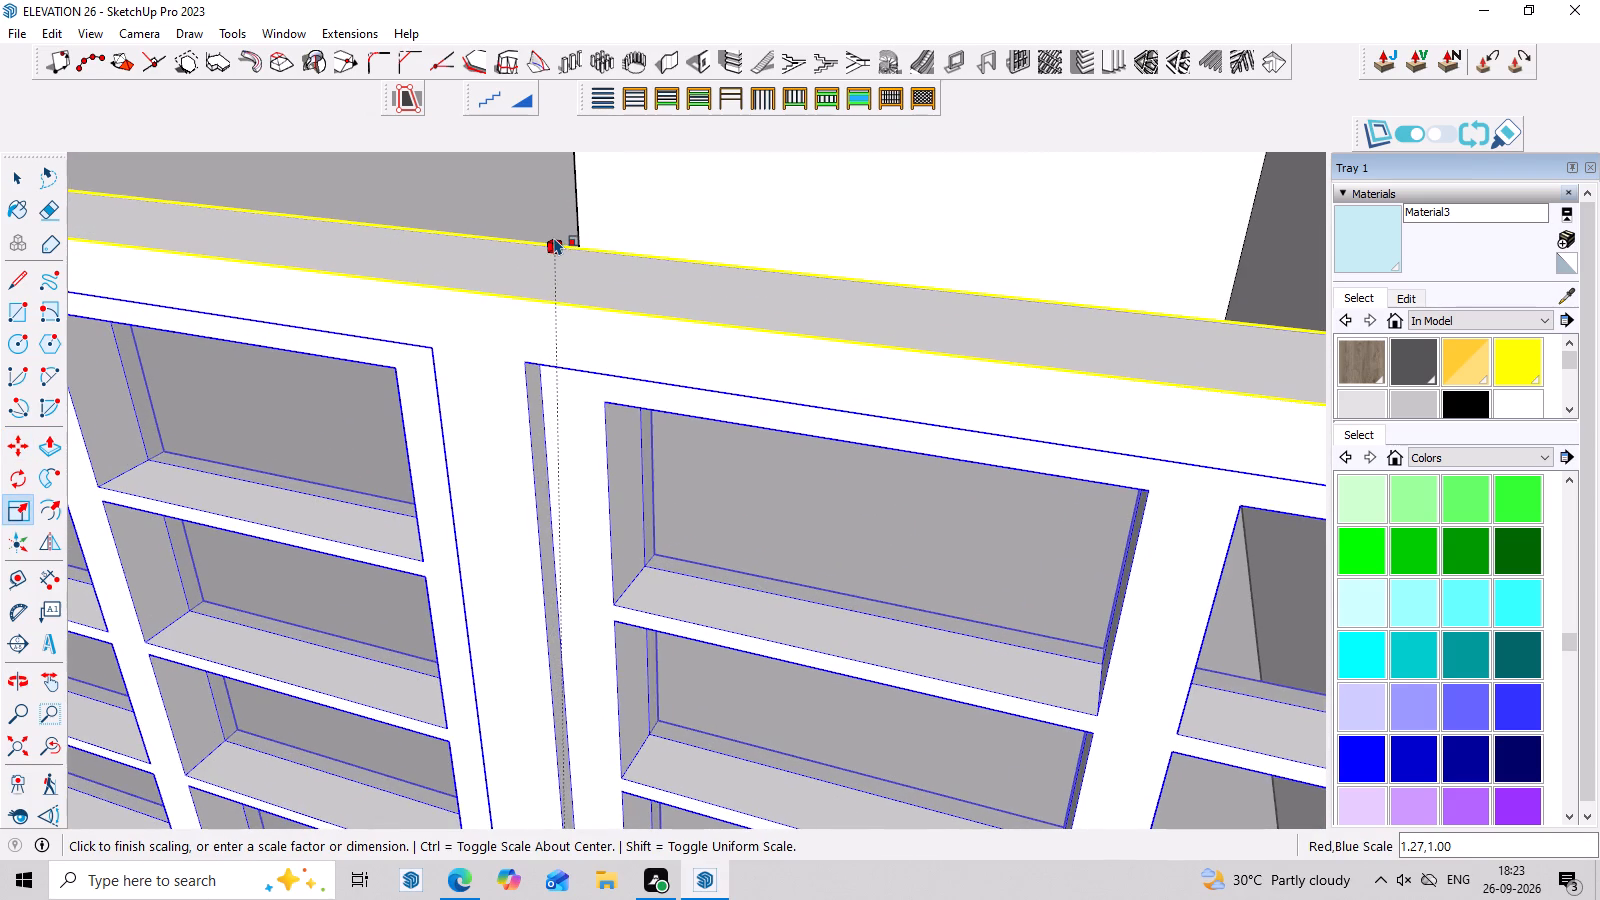
pyautogui.click(560, 232)
pyautogui.click(518, 261)
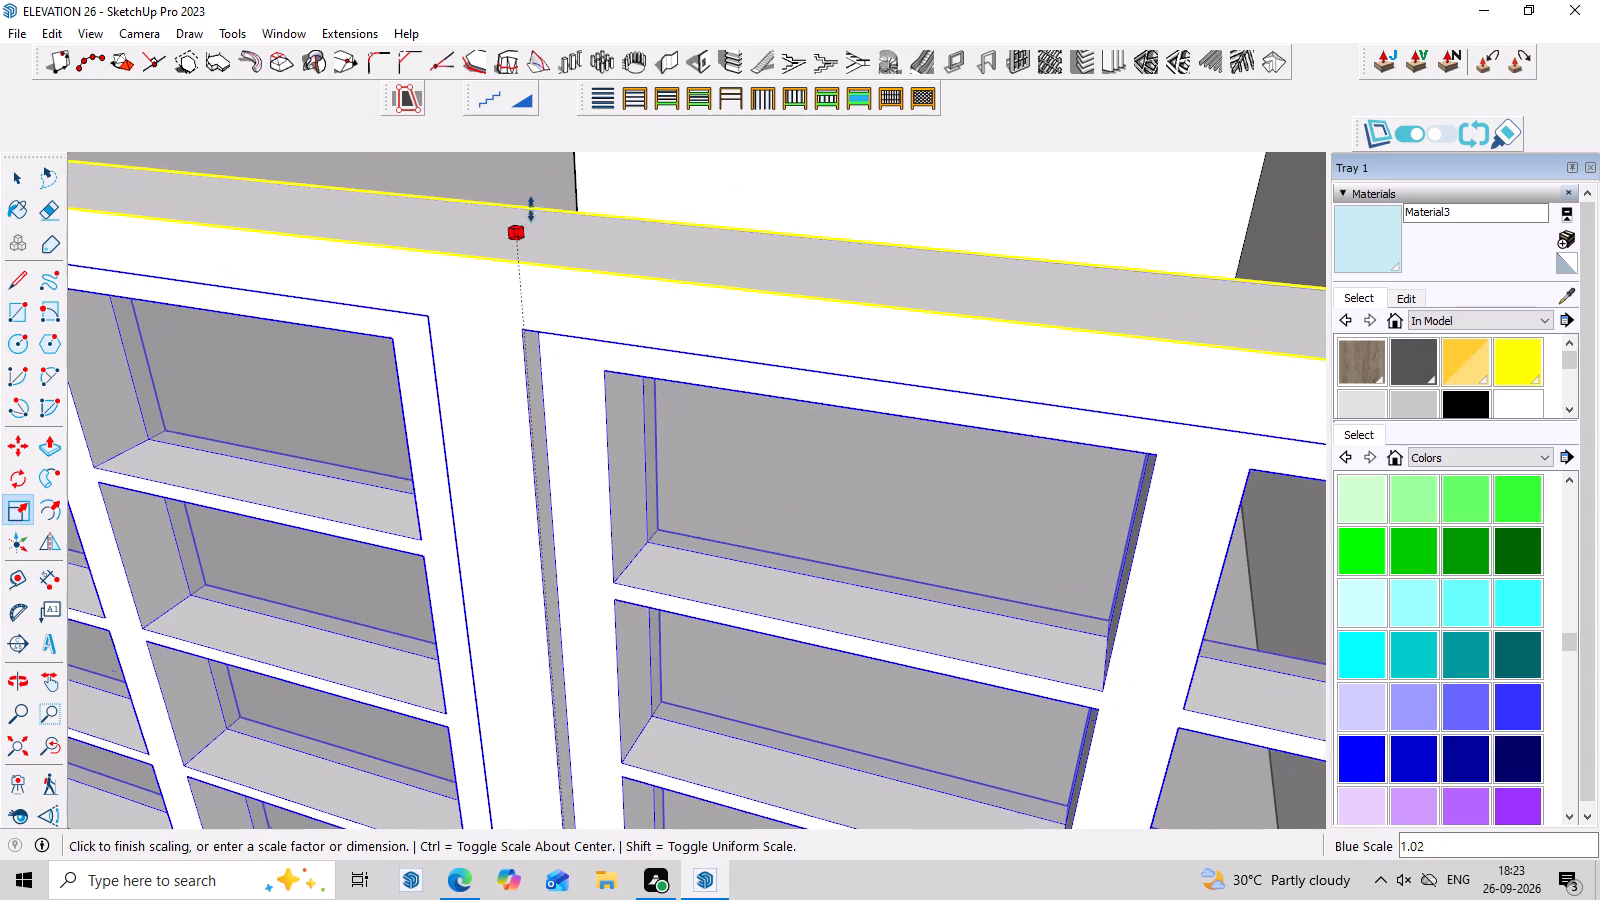
pyautogui.scroll(-13, 539, 173)
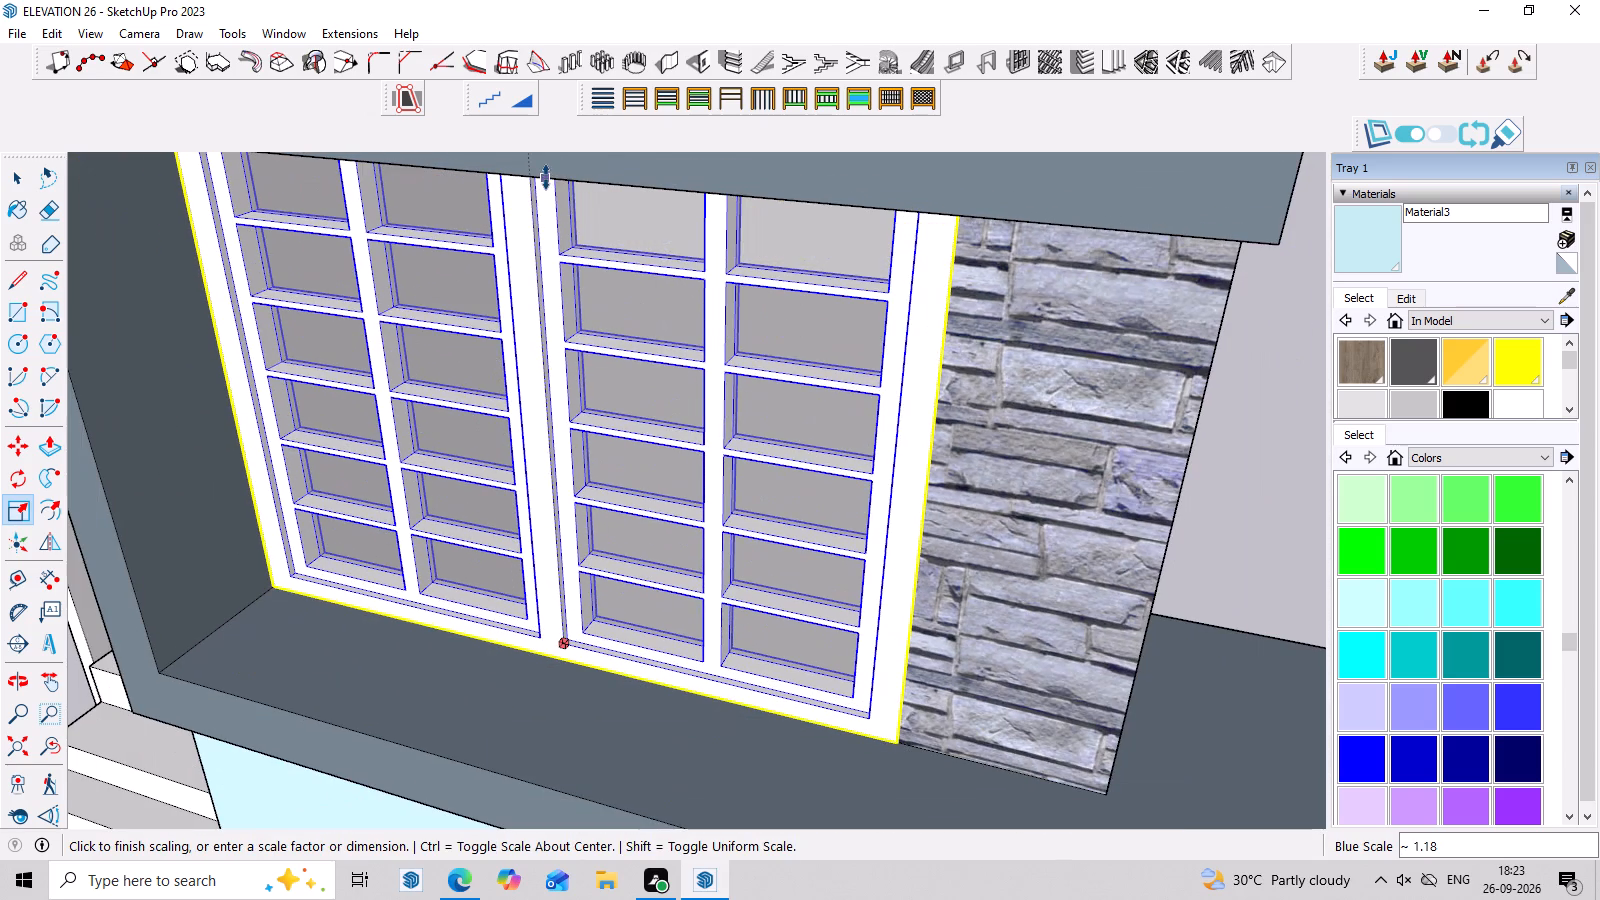
pyautogui.click(546, 177)
pyautogui.moveTo(655, 387); pyautogui.dragTo(720, 288, button='middle')
pyautogui.scroll(-7, 737, 246)
pyautogui.middleClick(810, 393)
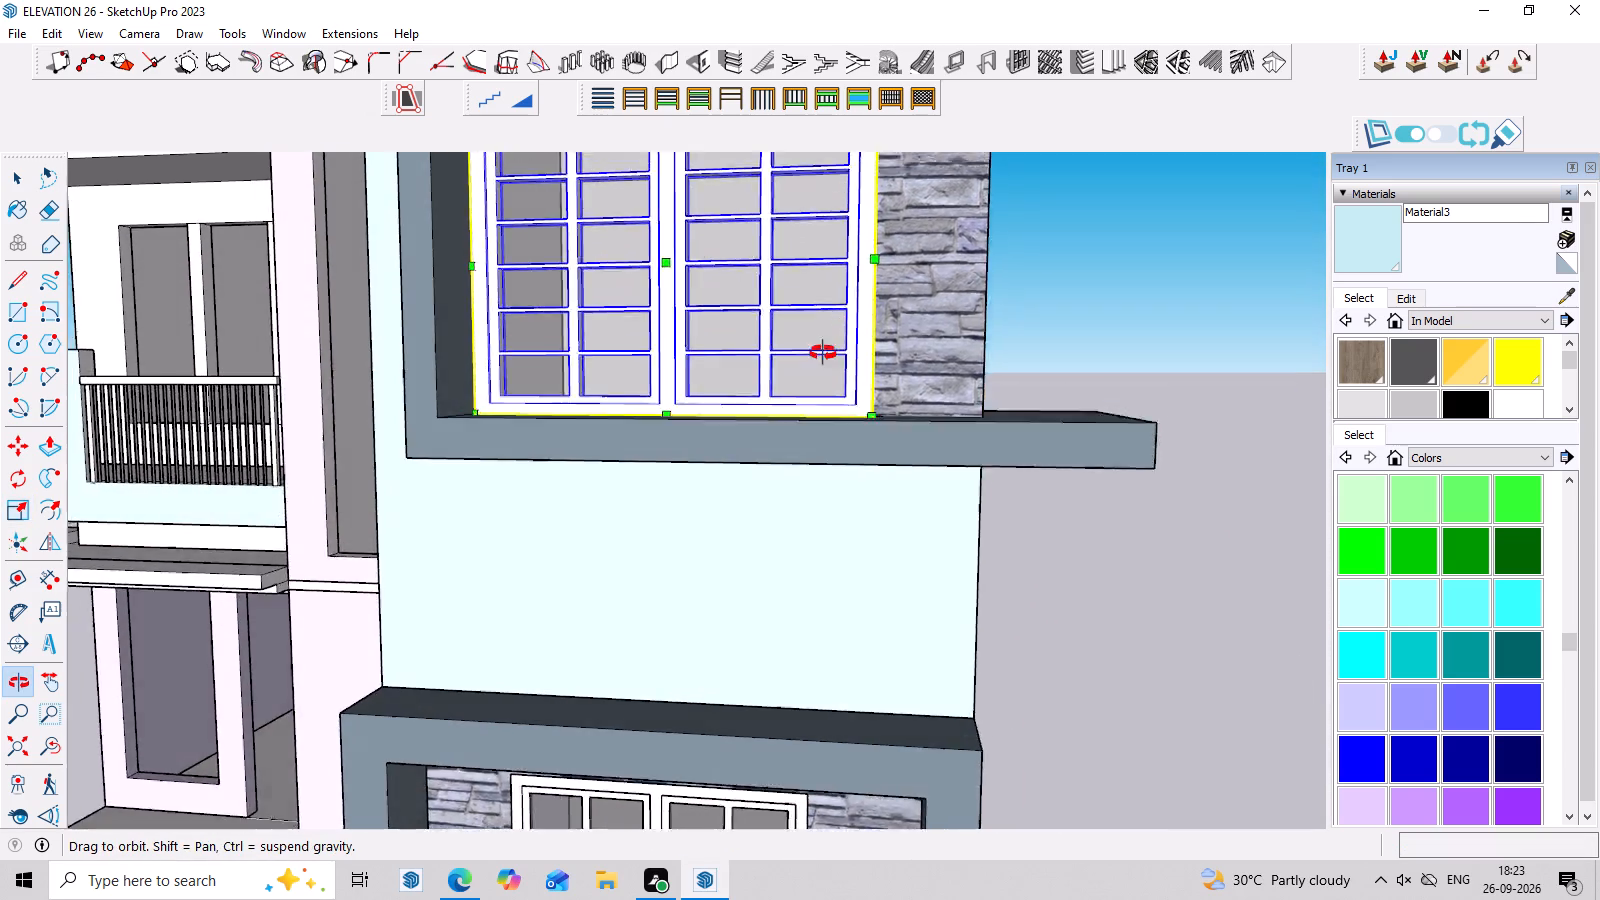
pyautogui.scroll(-5, 822, 360)
pyautogui.moveTo(850, 380); pyautogui.dragTo(863, 311, button='middle')
pyautogui.scroll(-3, 858, 304)
pyautogui.press('space')
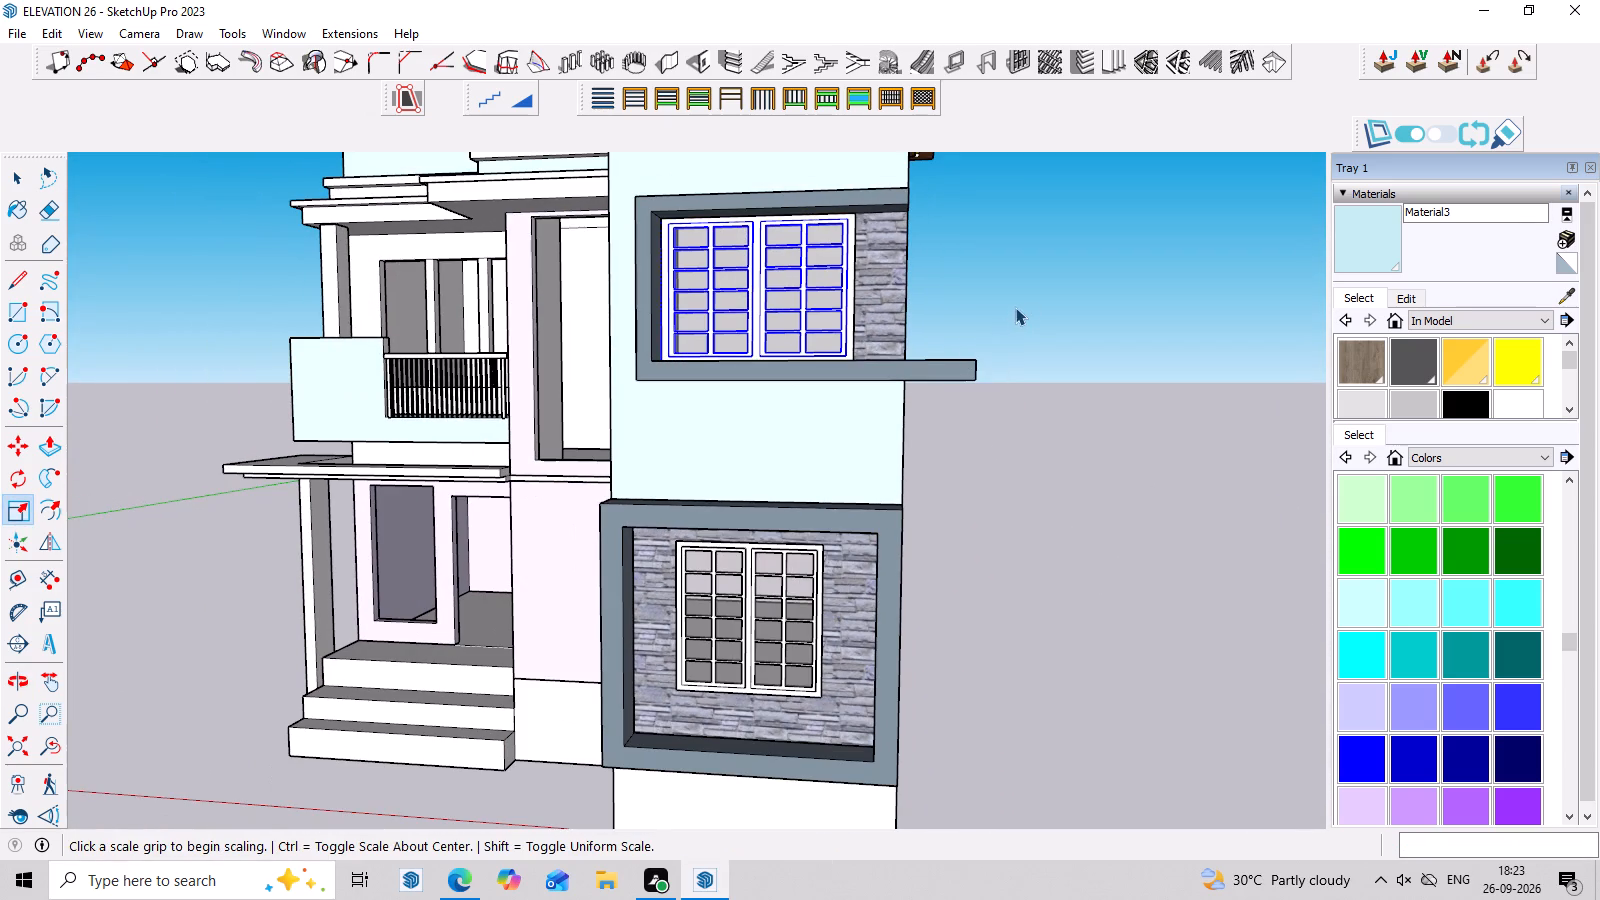
pyautogui.click(1015, 307)
# Examine the house from the front and side, checking the remaining openings and the spare windows standing beside it.
pyautogui.scroll(-5, 1004, 488)
pyautogui.moveTo(1056, 672); pyautogui.dragTo(1130, 676, button='middle')
pyautogui.moveTo(1130, 575); pyautogui.dragTo(1087, 689, button='middle')
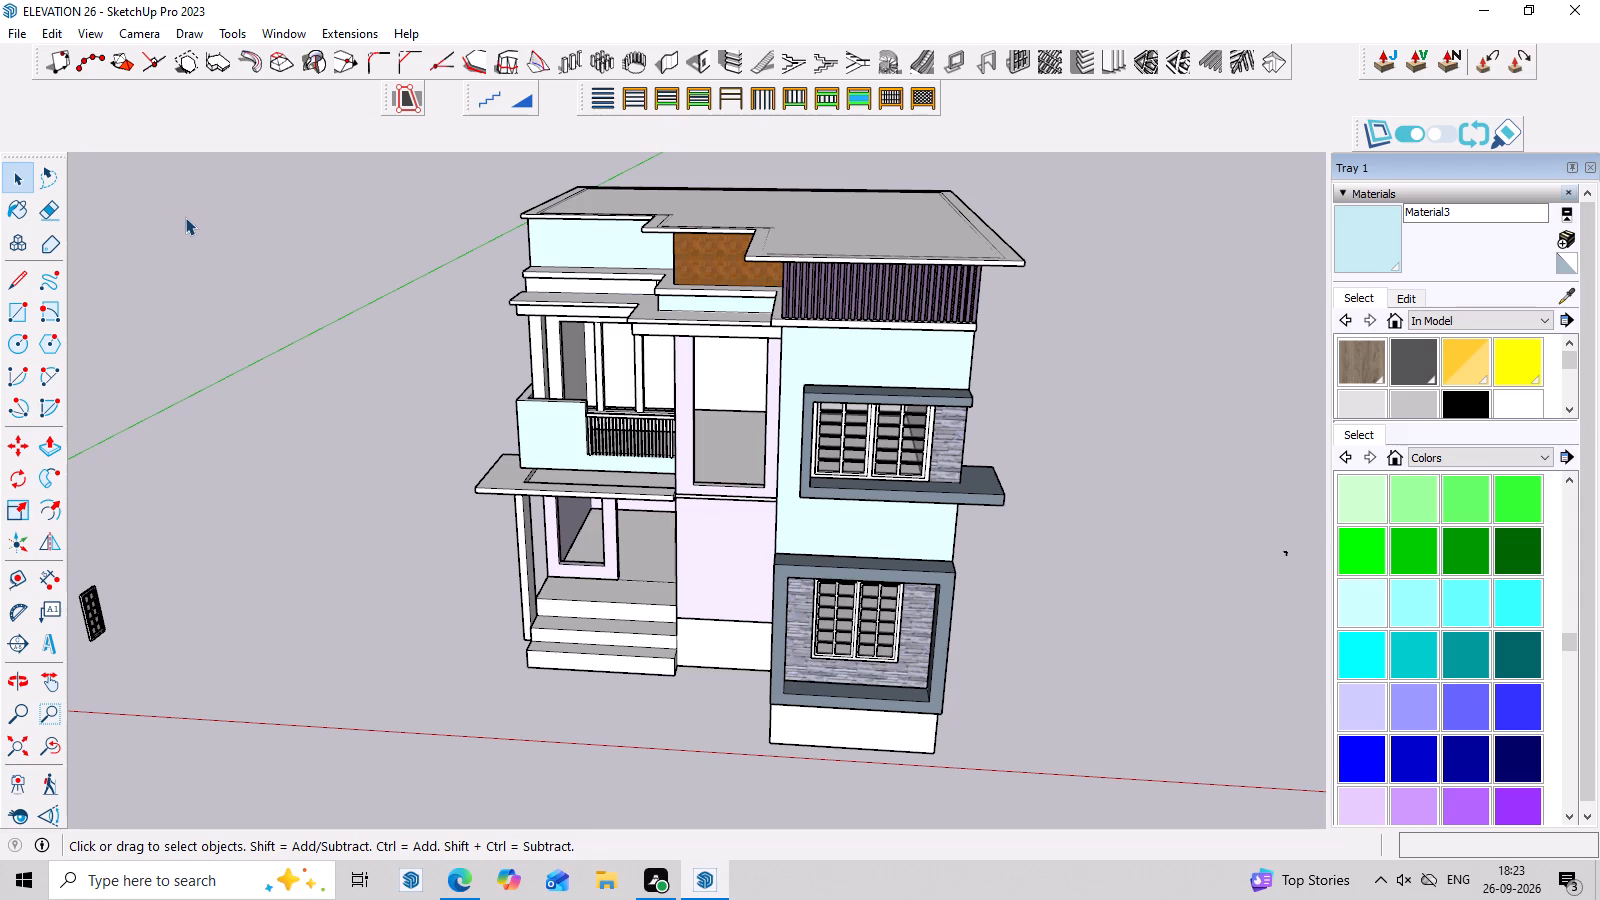
pyautogui.moveTo(797, 446); pyautogui.dragTo(902, 247, button='middle')
pyautogui.scroll(4, 647, 355)
pyautogui.moveTo(831, 545); pyautogui.dragTo(818, 612, button='middle')
pyautogui.scroll(4, 437, 681)
pyautogui.moveTo(674, 667); pyautogui.dragTo(659, 650, button='middle')
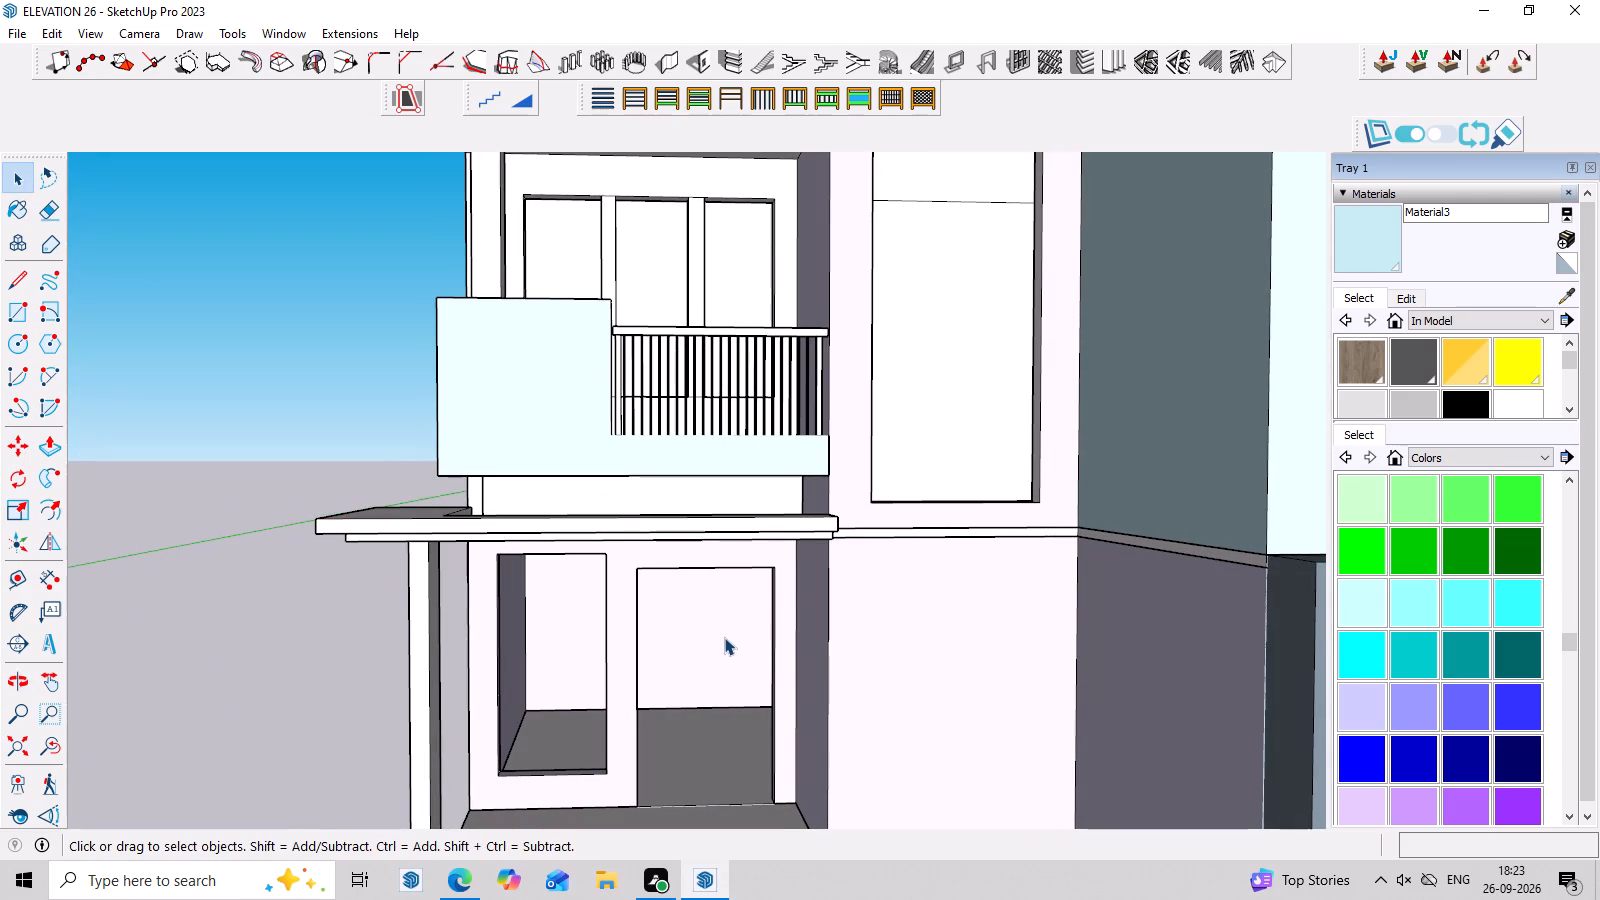
pyautogui.scroll(-9, 724, 637)
pyautogui.moveTo(935, 572); pyautogui.dragTo(807, 572, button='middle')
pyautogui.scroll(6, 859, 642)
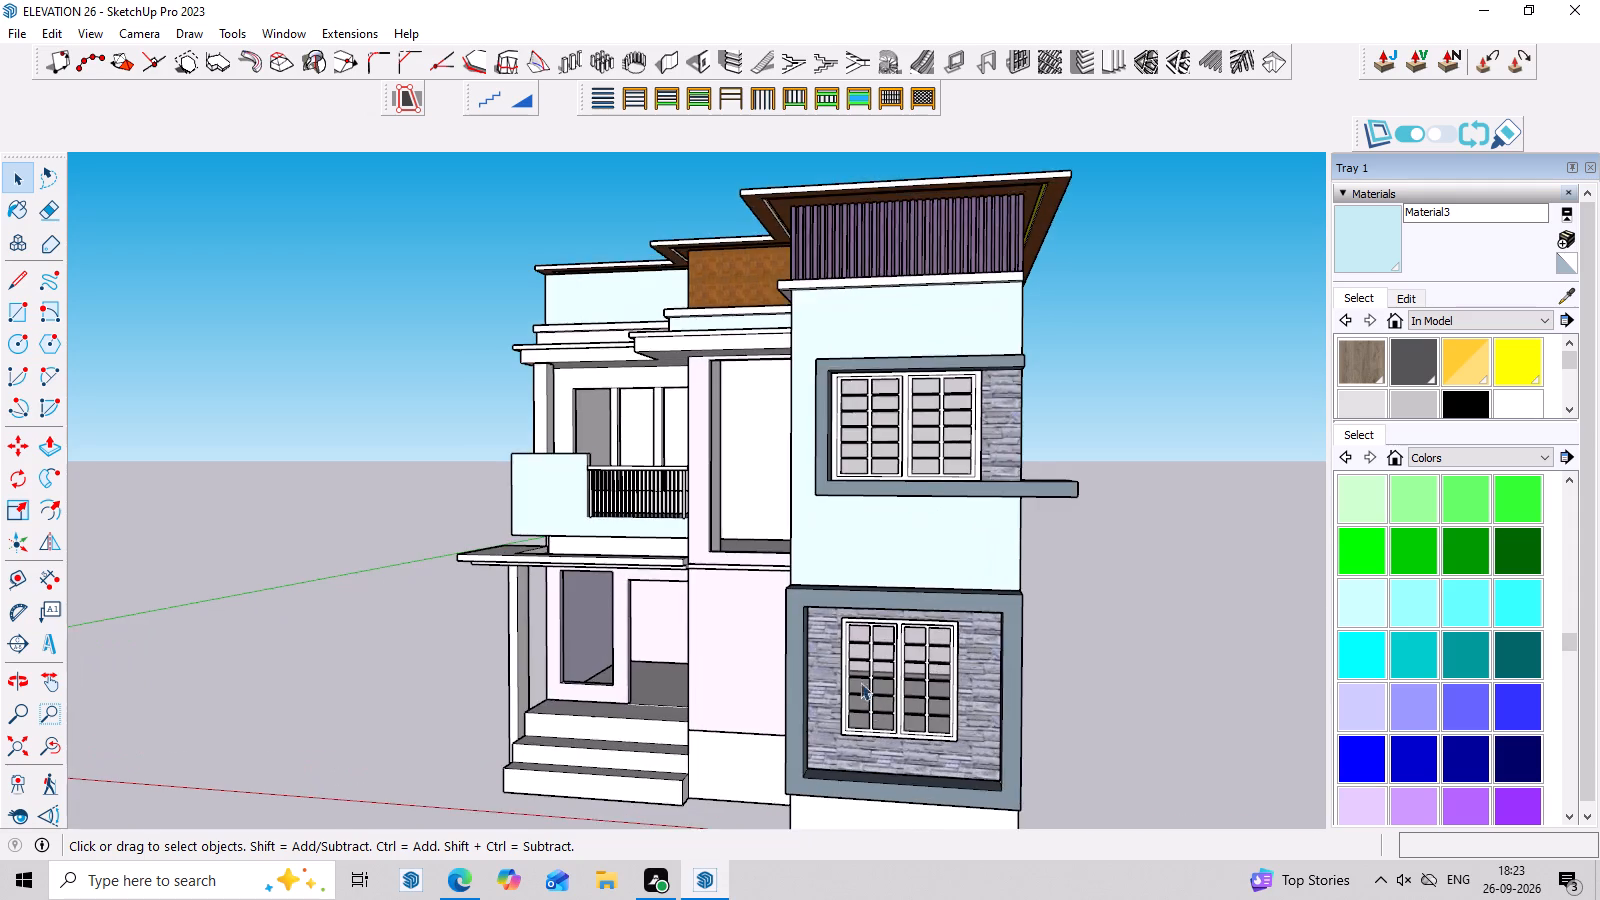
pyautogui.scroll(-9, 847, 677)
pyautogui.moveTo(1001, 702); pyautogui.dragTo(1069, 688, button='middle')
pyautogui.scroll(4, 305, 642)
pyautogui.moveTo(505, 707); pyautogui.dragTo(913, 704, button='middle')
pyautogui.scroll(7, 555, 669)
pyautogui.moveTo(691, 762); pyautogui.dragTo(641, 622, button='middle')
pyautogui.scroll(-3, 545, 743)
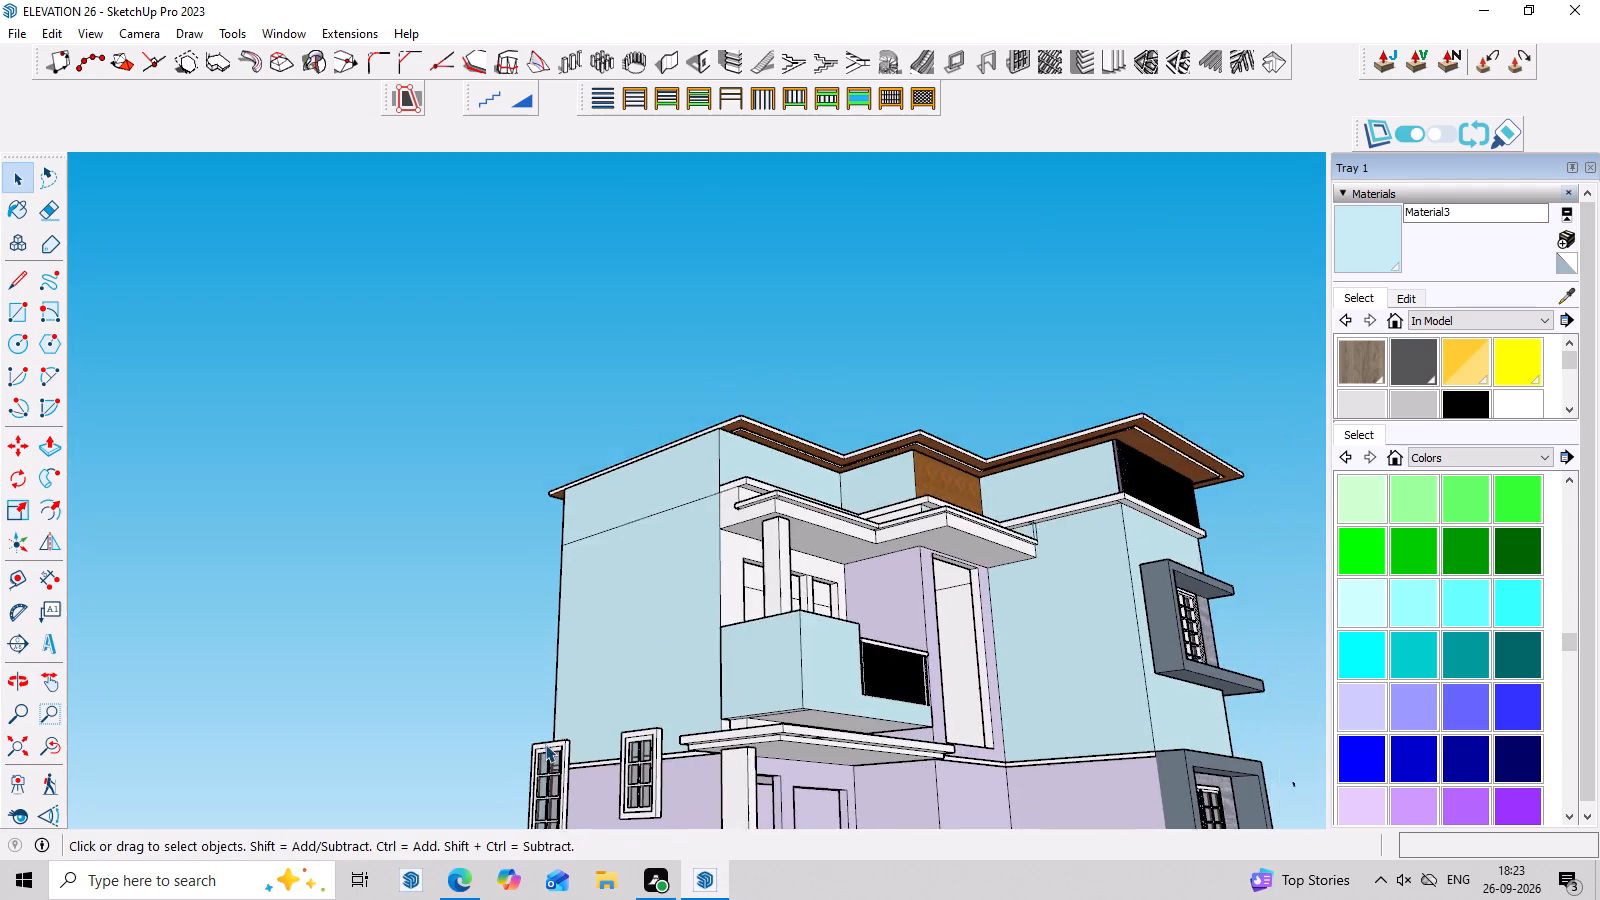
pyautogui.scroll(-9, 545, 744)
pyautogui.moveTo(548, 744); pyautogui.dragTo(543, 771, button='middle')
pyautogui.scroll(4, 561, 771)
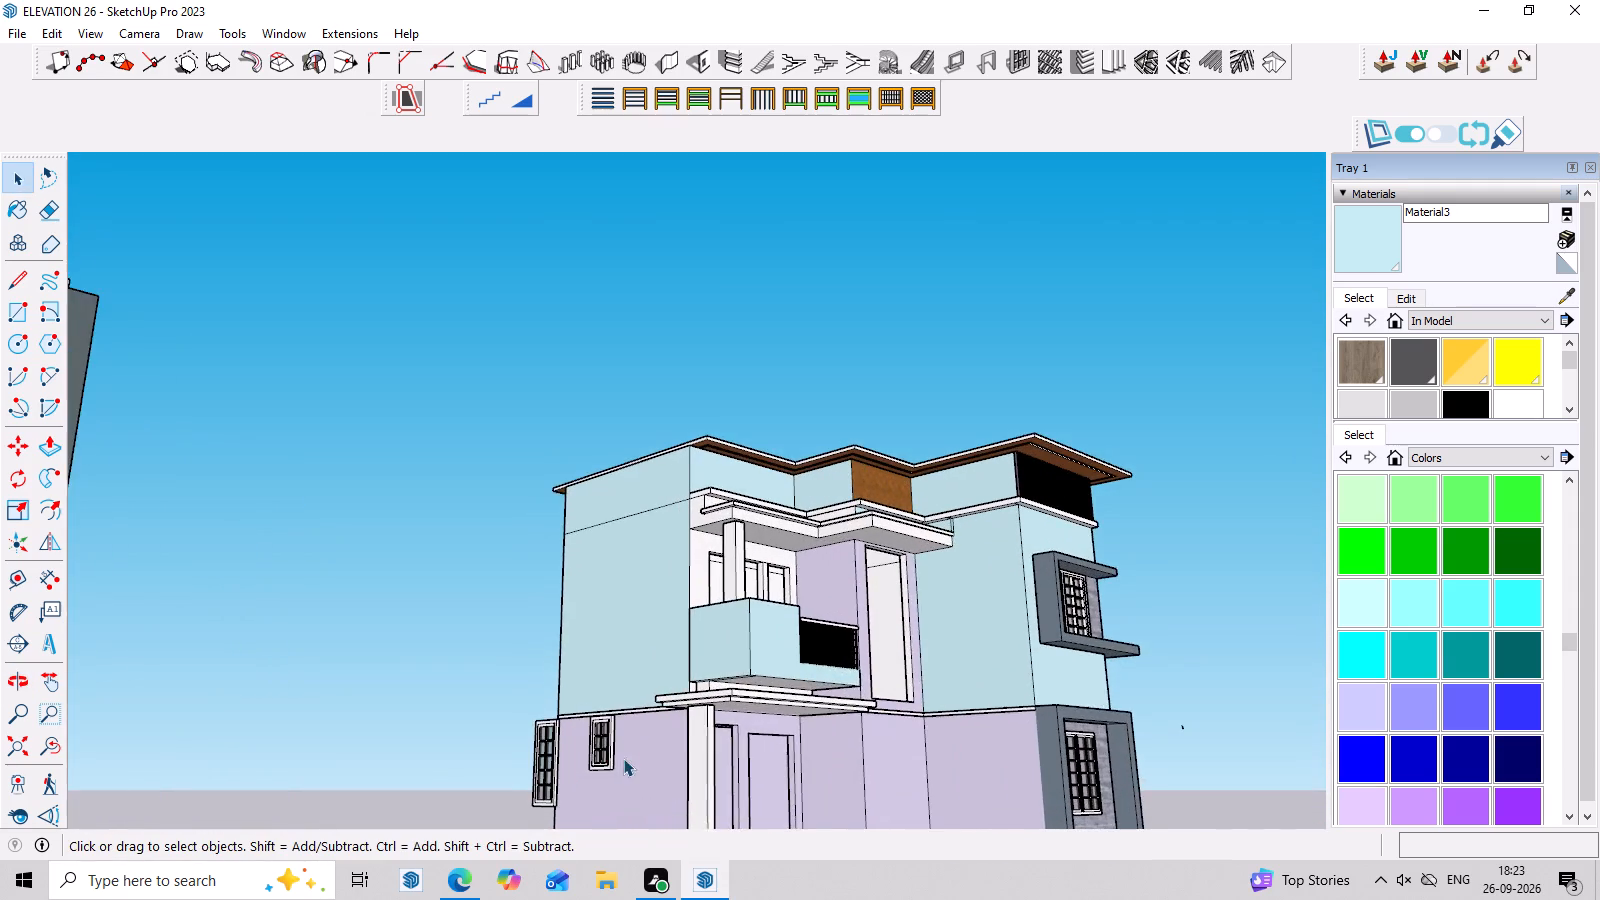
pyautogui.moveTo(623, 758); pyautogui.dragTo(584, 786, button='middle')
pyautogui.scroll(-5, 584, 763)
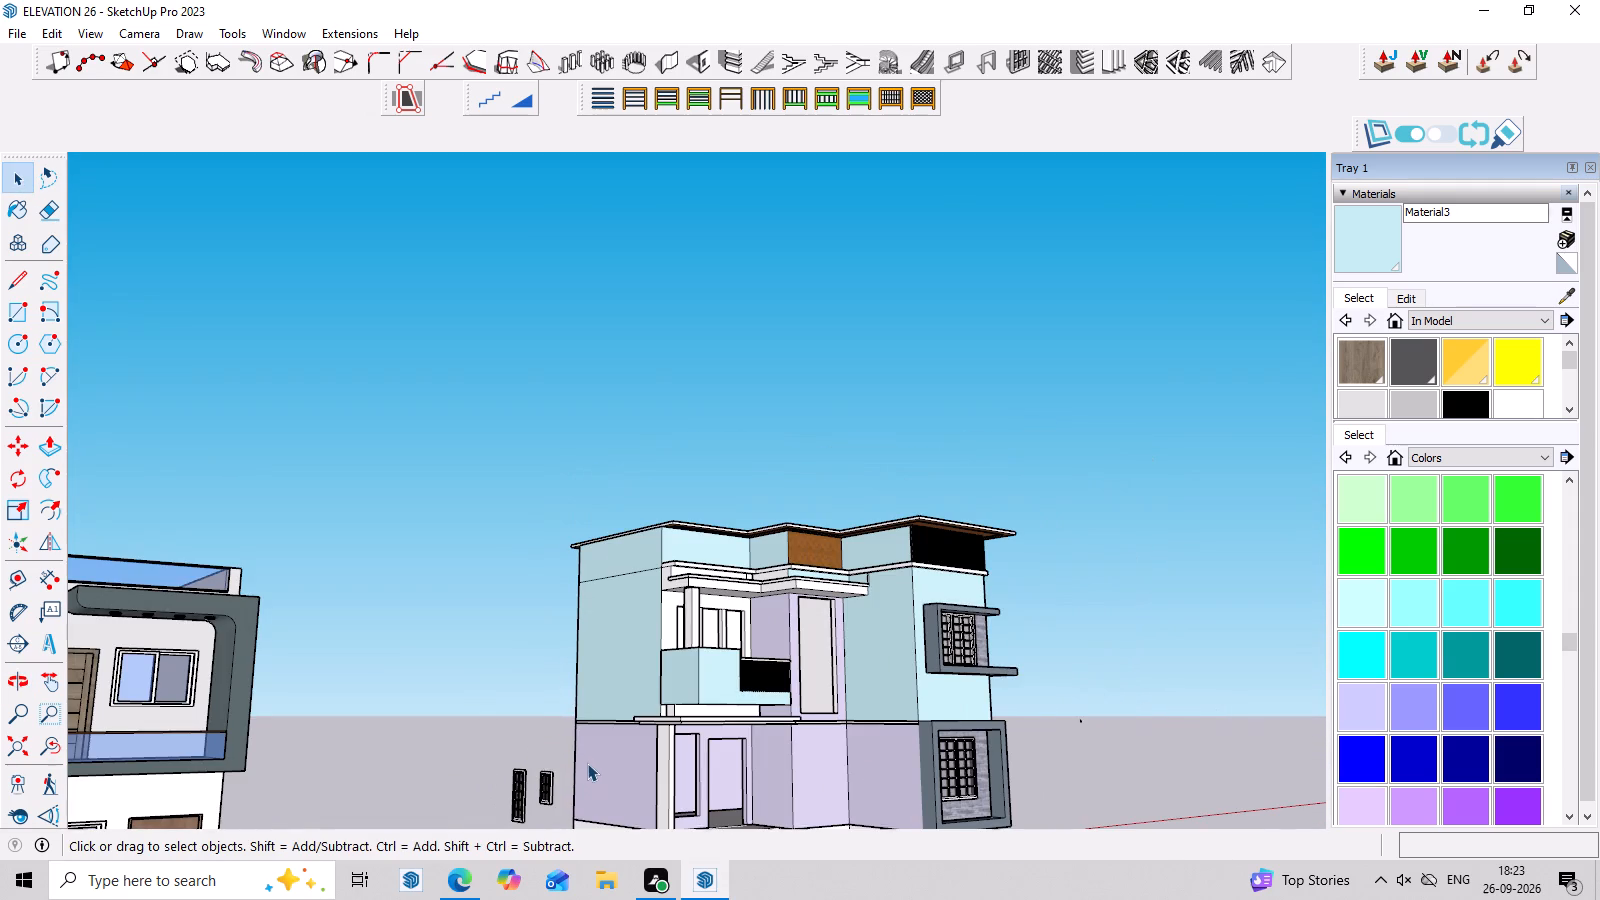
pyautogui.scroll(4, 587, 765)
pyautogui.scroll(-2, 592, 753)
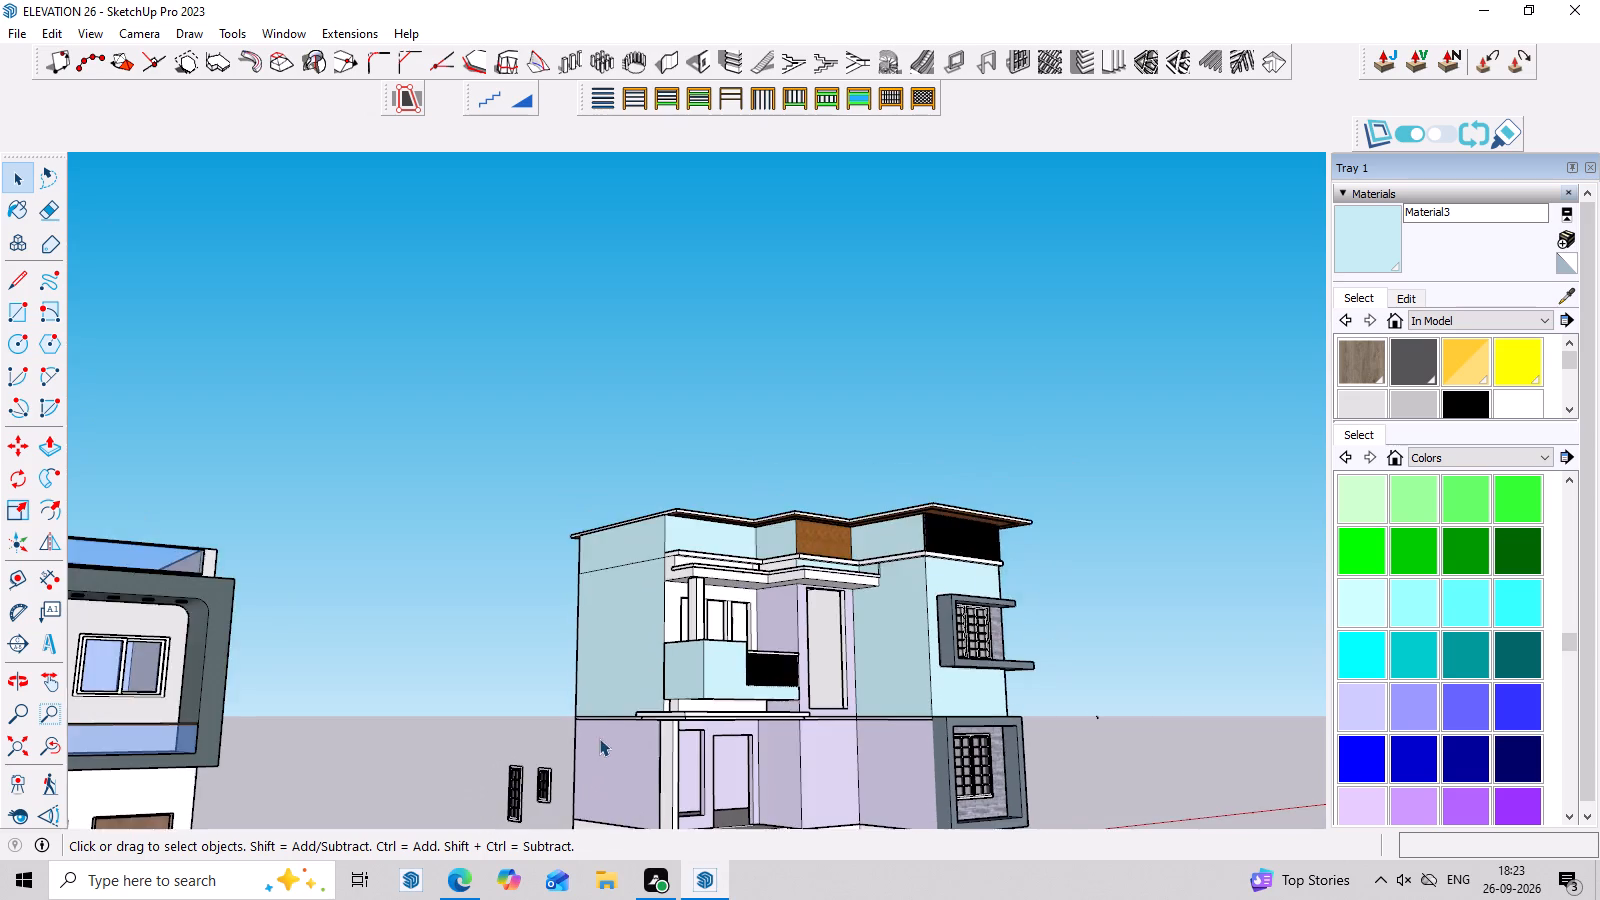
pyautogui.scroll(-6, 599, 738)
pyautogui.scroll(15, 601, 756)
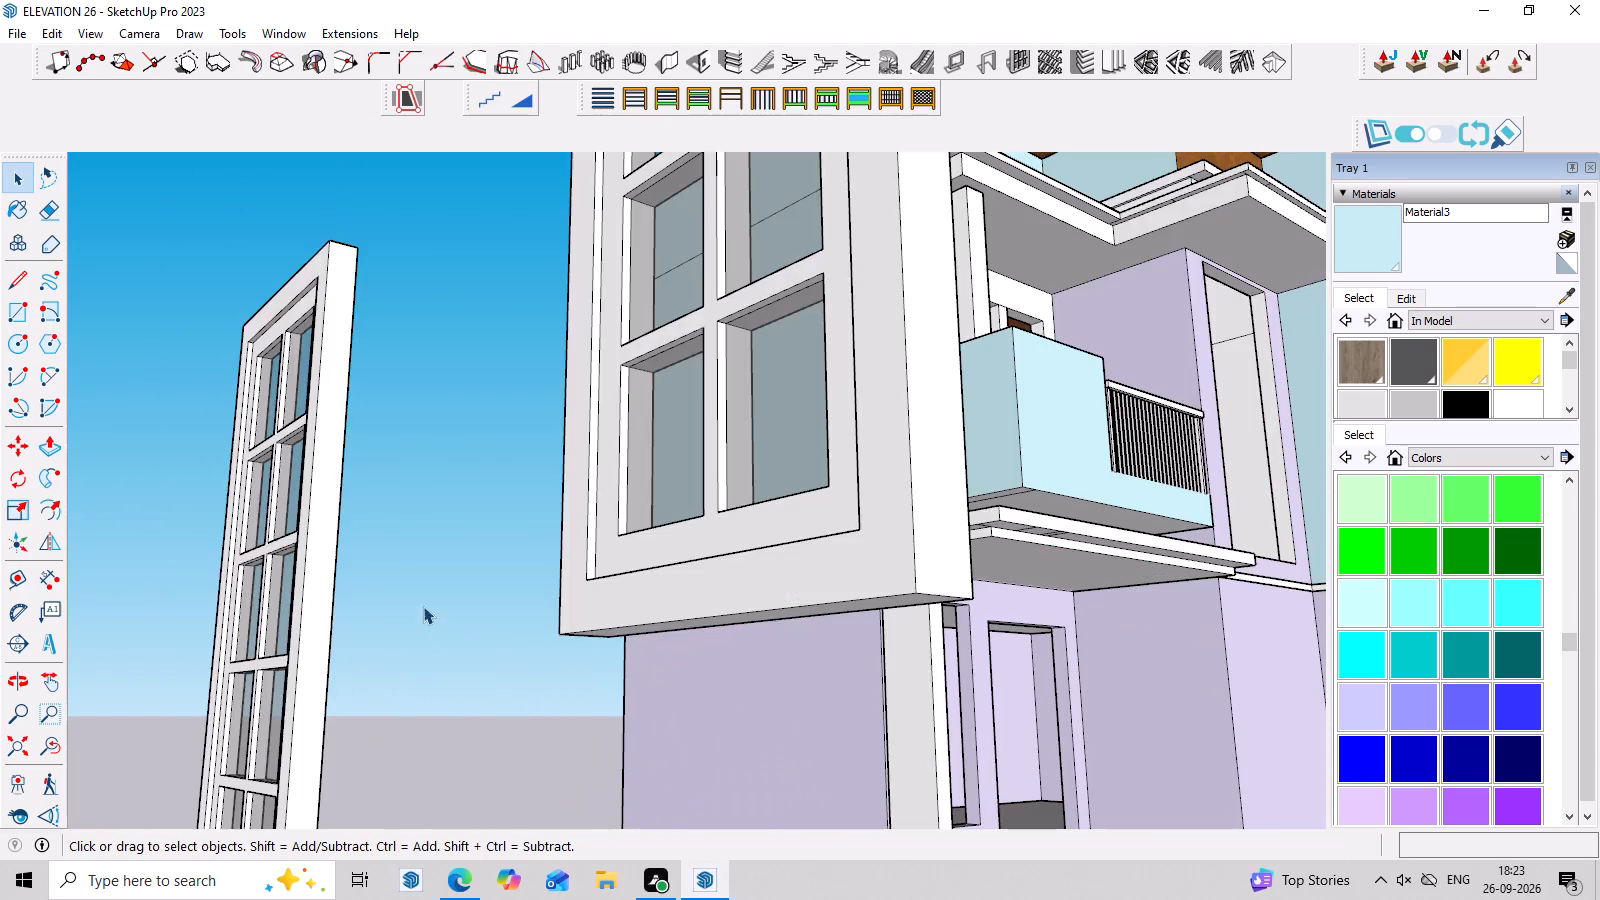
# Move the taller narrow spare window across to the open ground on the stone-clad side of the house.
pyautogui.scroll(-4, 419, 589)
pyautogui.moveTo(417, 484); pyautogui.dragTo(364, 664)
pyautogui.click(364, 664)
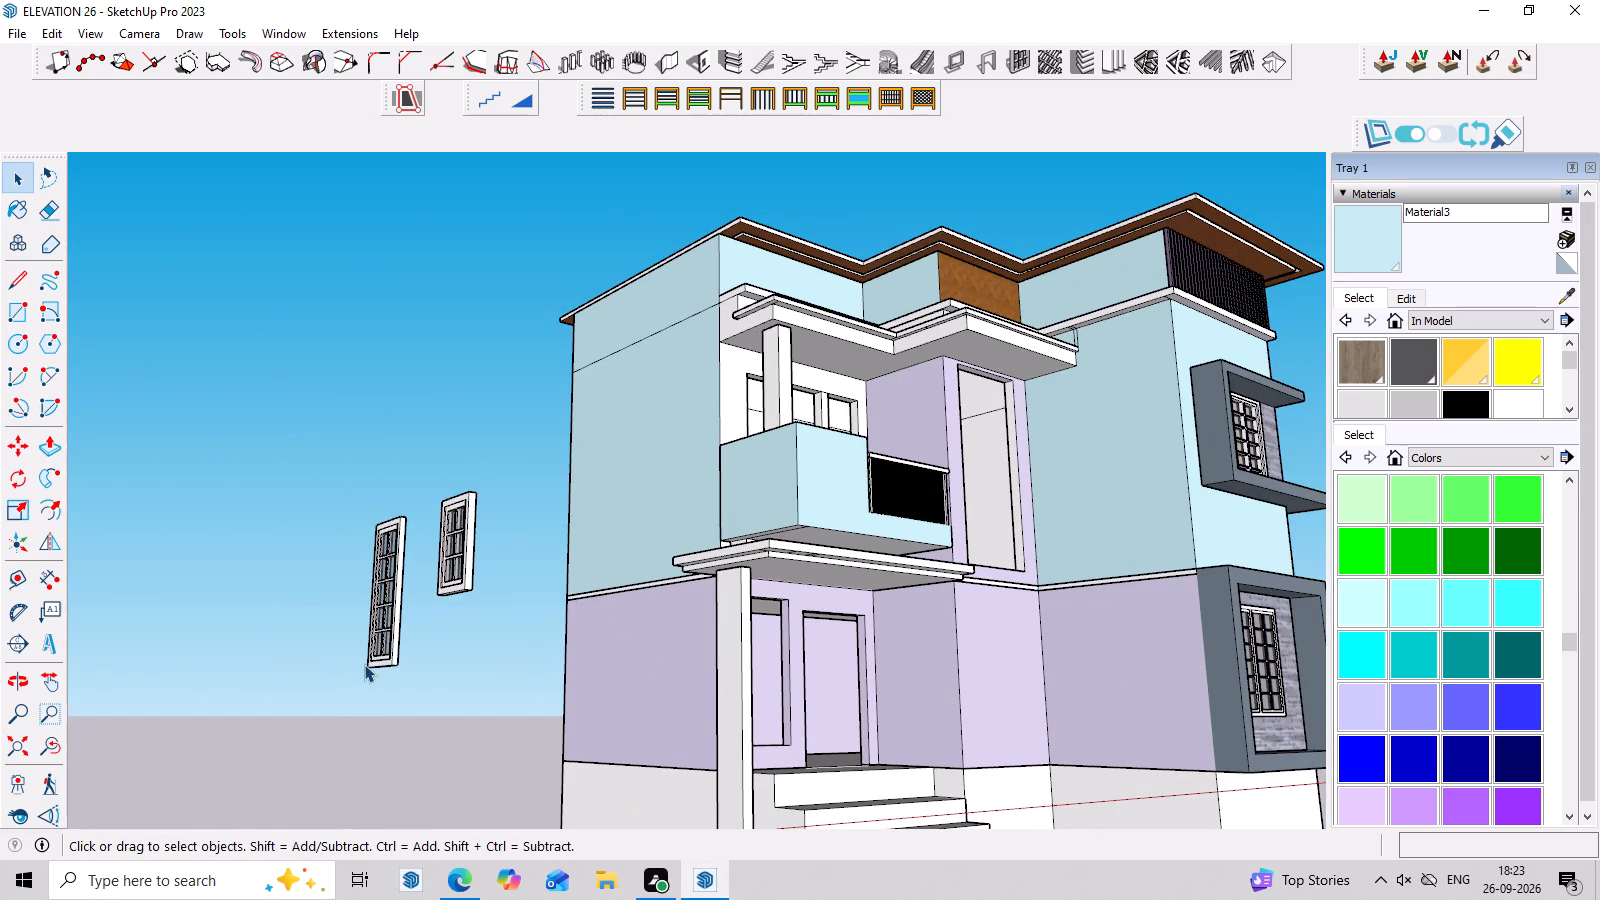
pyautogui.moveTo(397, 479); pyautogui.dragTo(362, 691)
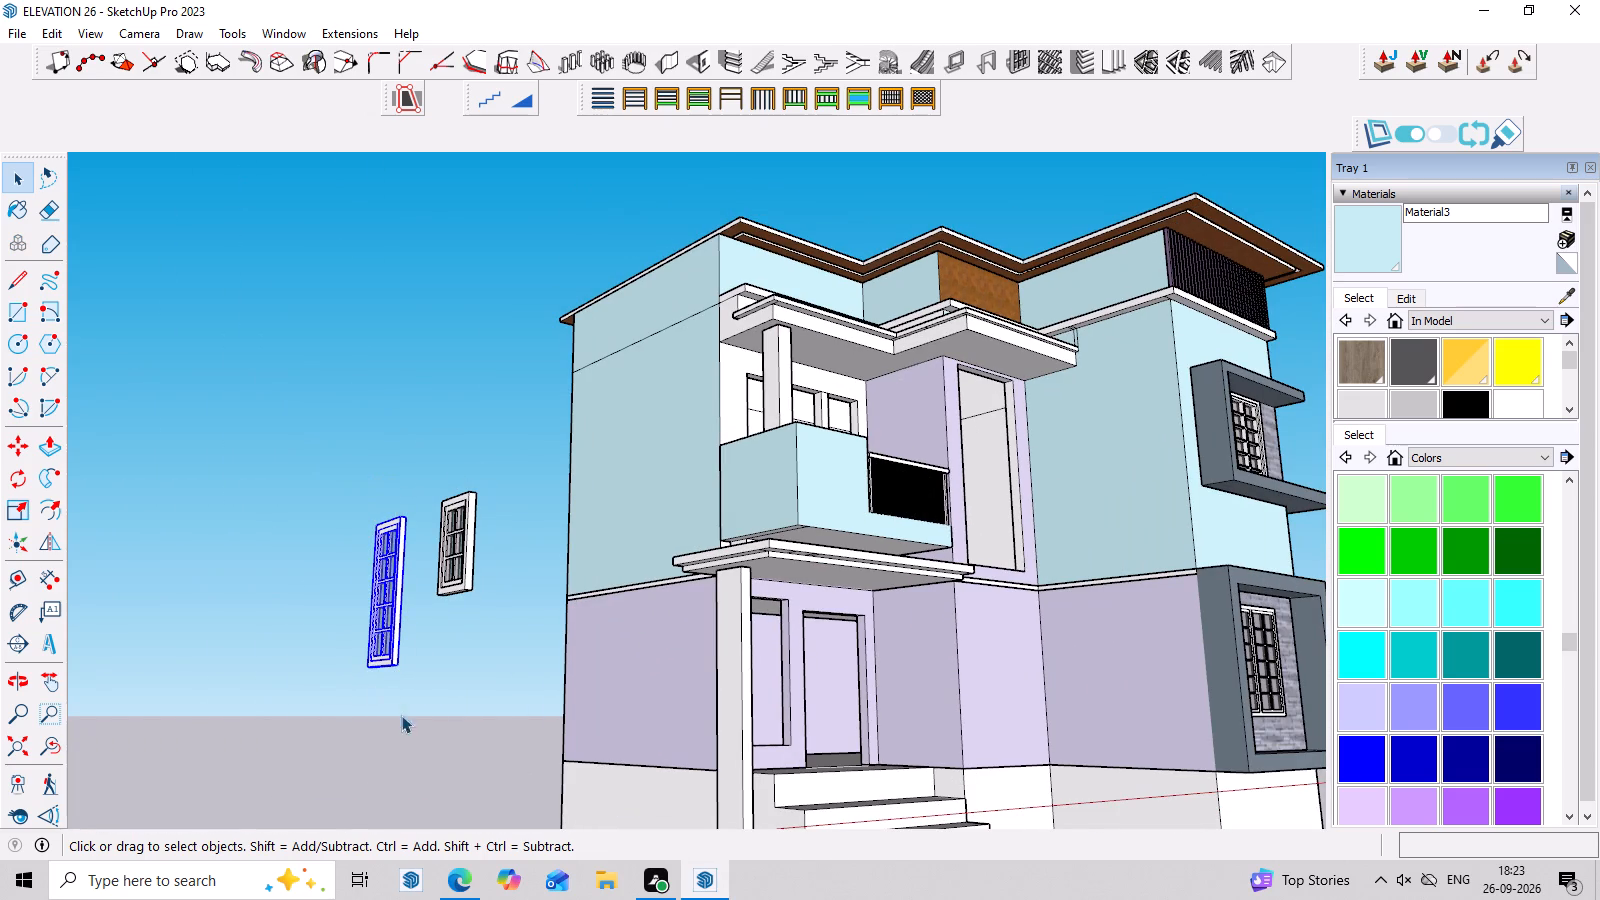
pyautogui.press('m')
pyautogui.click(394, 660)
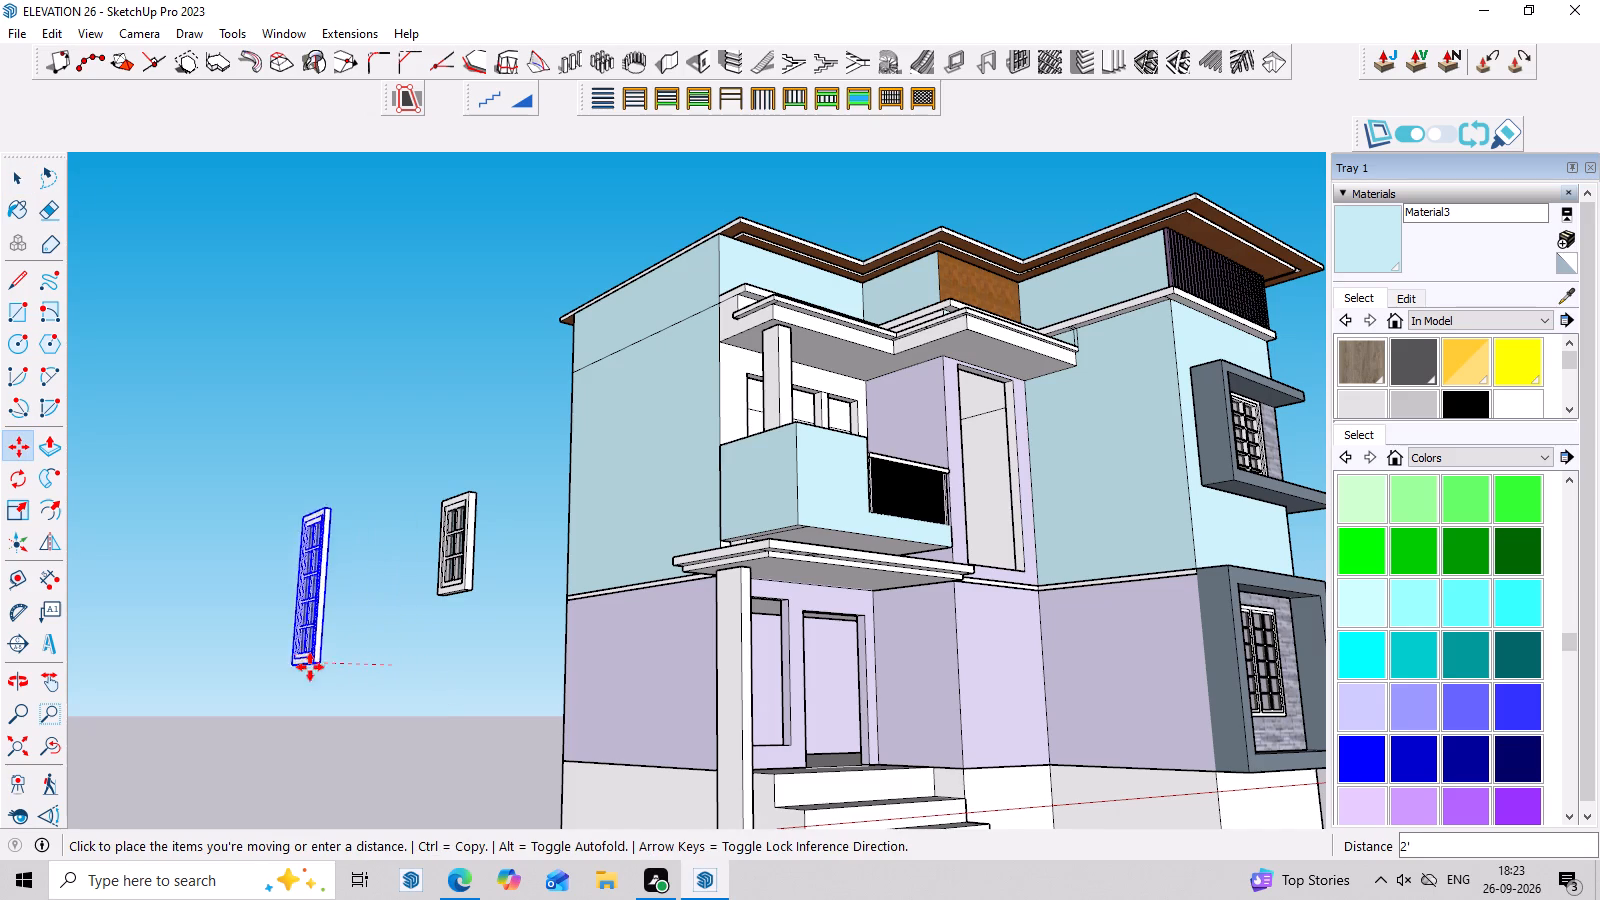
pyautogui.scroll(-8, 294, 667)
pyautogui.moveTo(1089, 699); pyautogui.dragTo(599, 726, button='middle')
pyautogui.scroll(-3, 1112, 727)
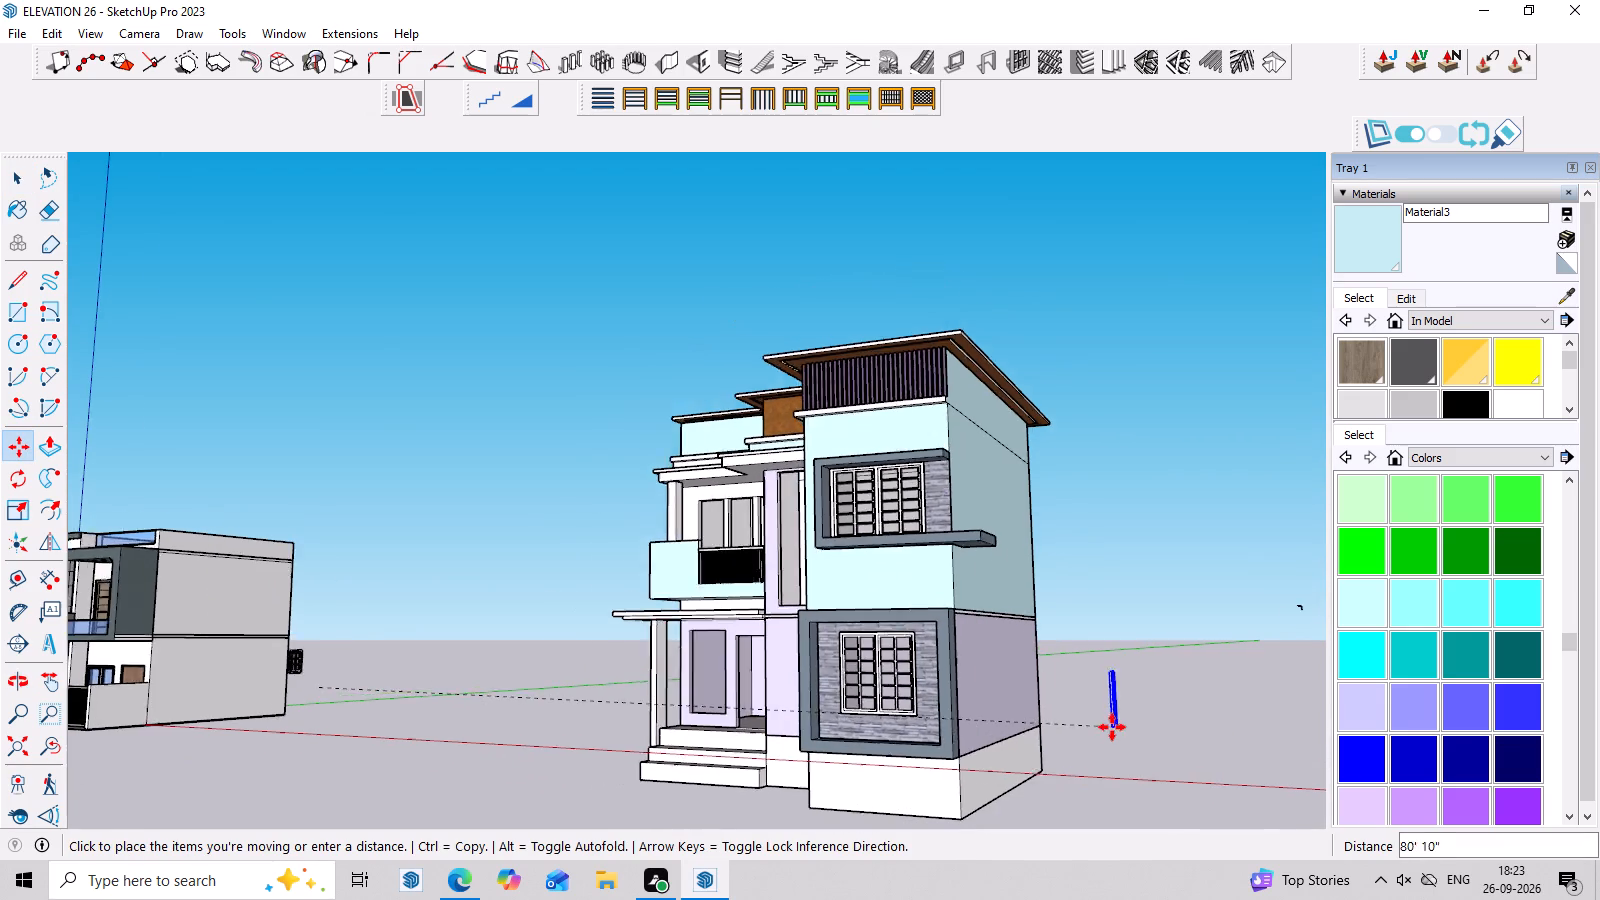
pyautogui.click(1155, 775)
# Rotate the narrow window 270° about the vertical axis at its lower corner to align it with the front facade.
pyautogui.moveTo(1438, 768); pyautogui.dragTo(1467, 768, button='middle')
pyautogui.scroll(1, 1257, 752)
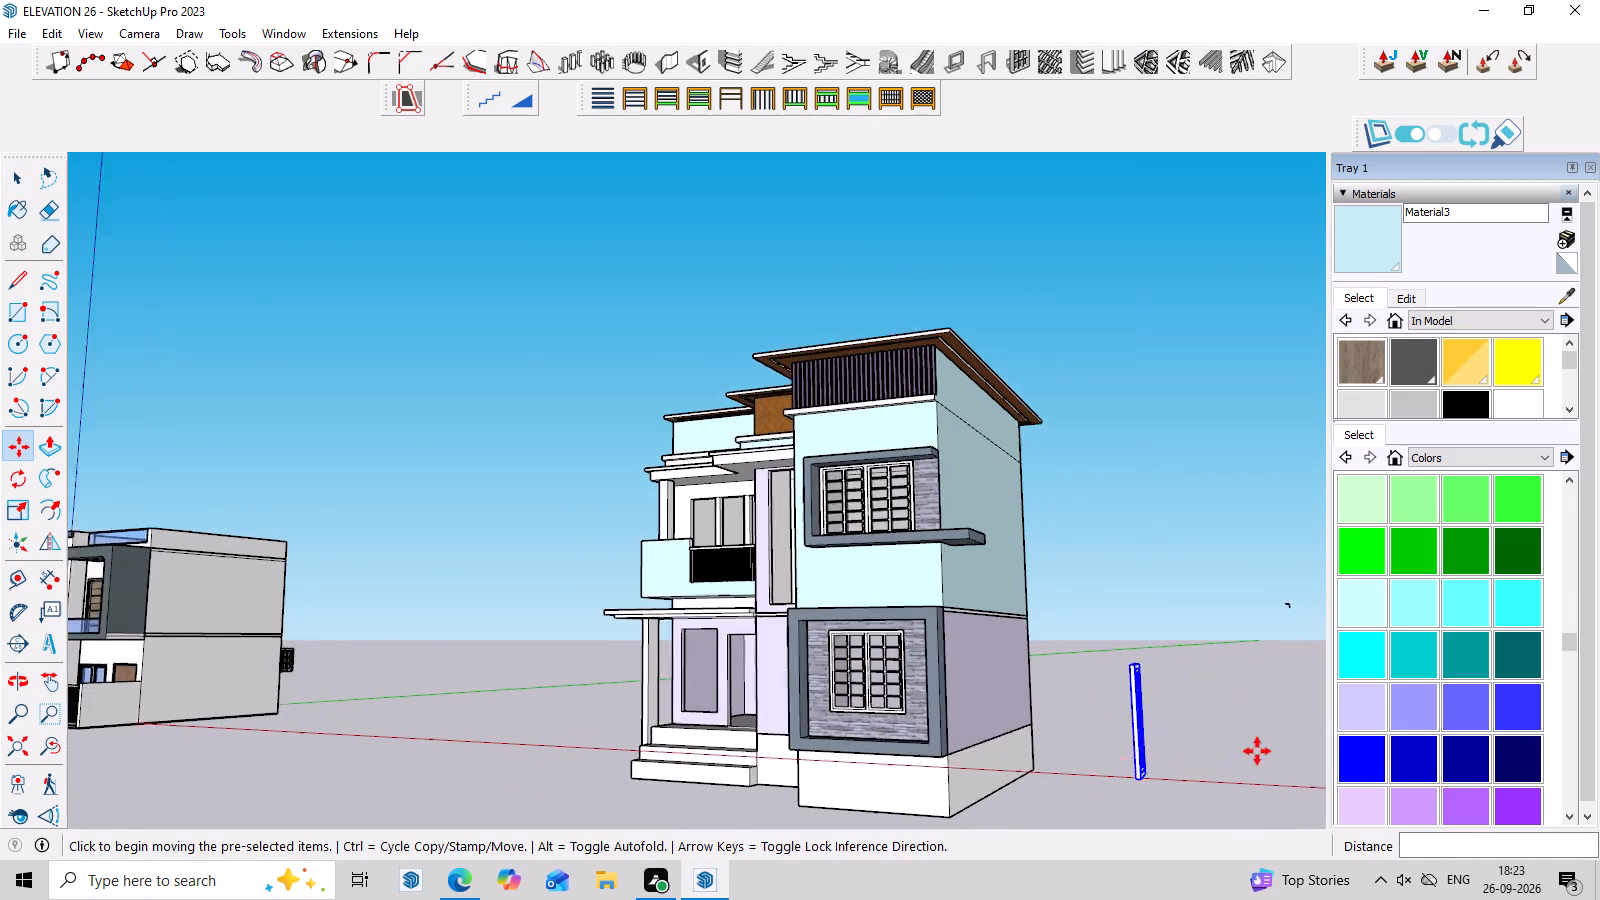
pyautogui.scroll(6, 1257, 751)
pyautogui.moveTo(1067, 699); pyautogui.dragTo(1369, 689, button='middle')
pyautogui.scroll(-8, 971, 566)
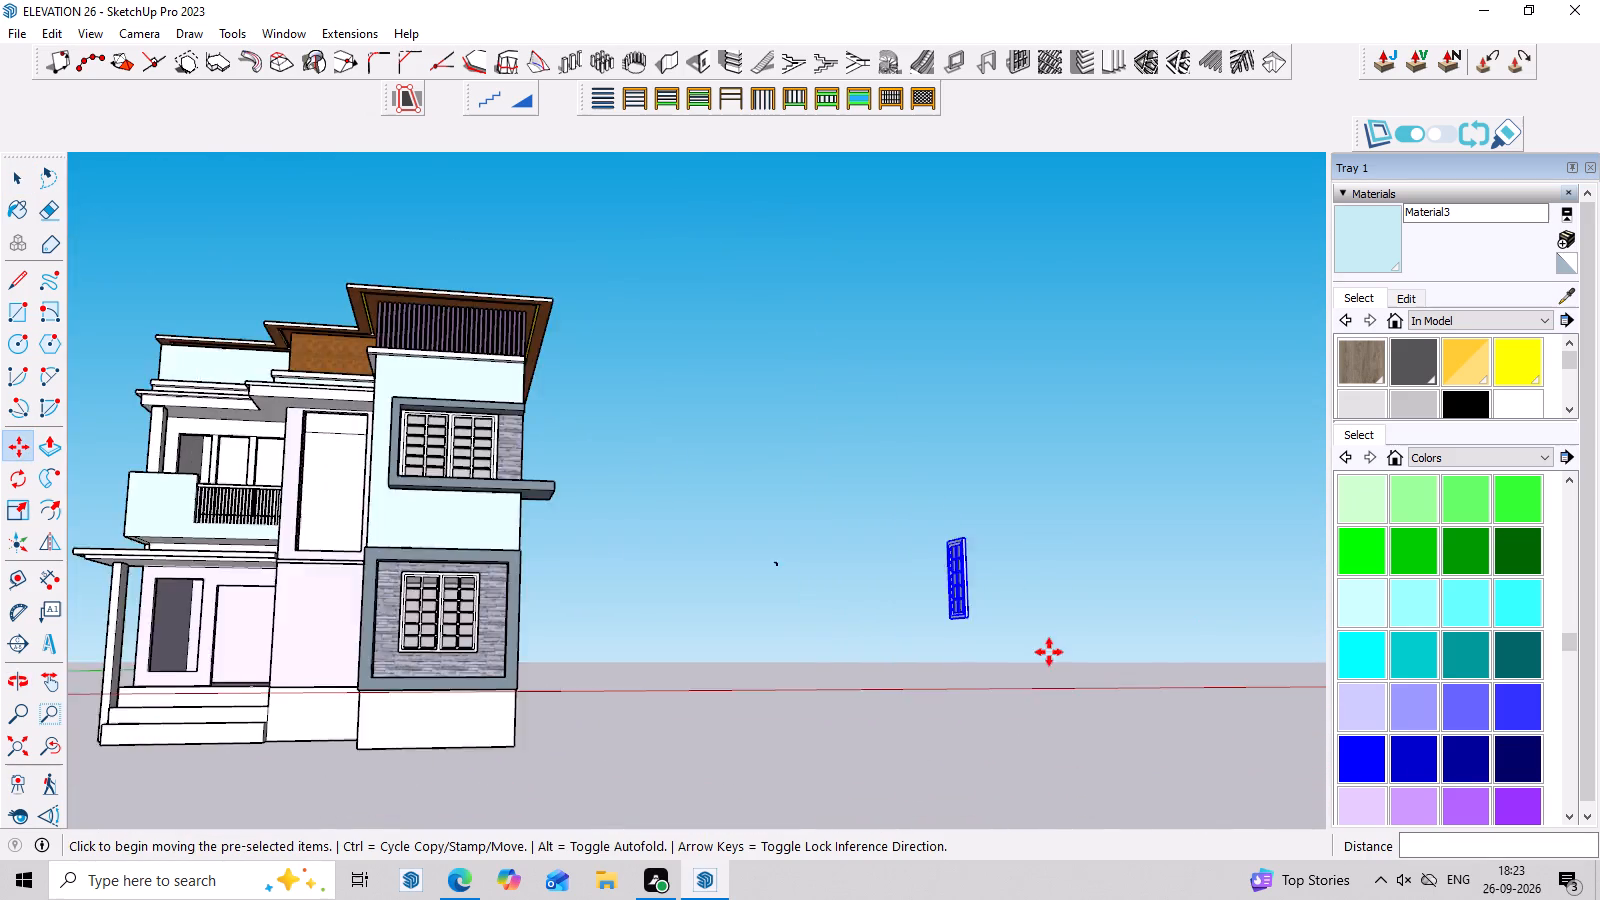
pyautogui.moveTo(1051, 658); pyautogui.dragTo(1068, 703, button='middle')
pyautogui.scroll(4, 1034, 694)
pyautogui.moveTo(1034, 695); pyautogui.dragTo(1095, 697, button='middle')
pyautogui.scroll(4, 1124, 683)
pyautogui.scroll(-4, 947, 535)
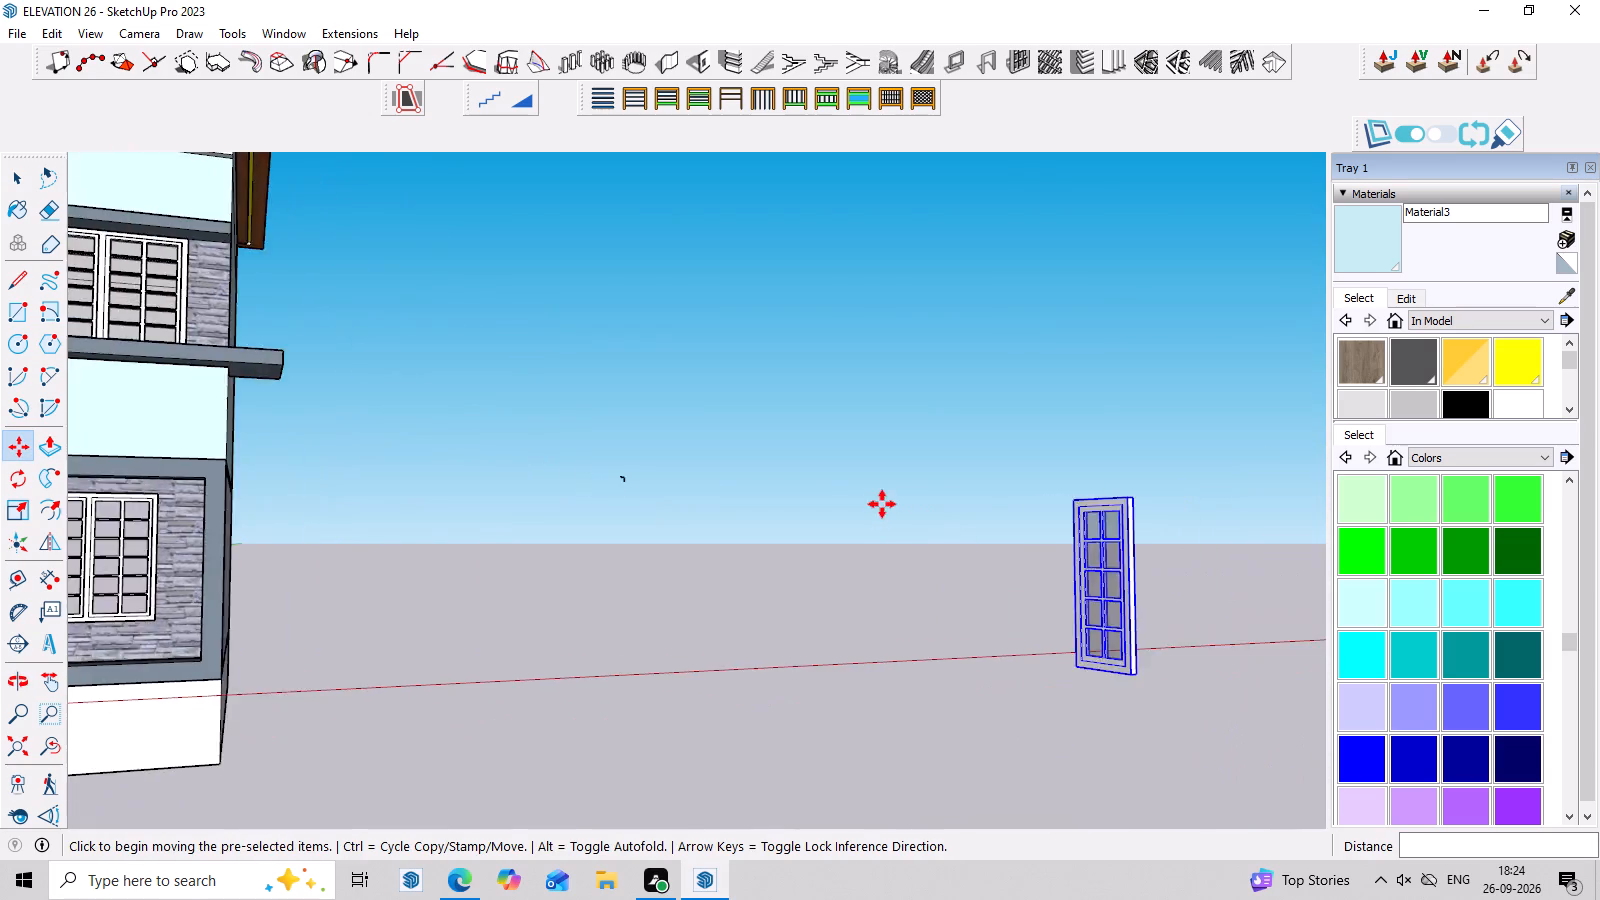
pyautogui.scroll(-2, 882, 504)
pyautogui.middleClick(1046, 617)
pyautogui.press('q')
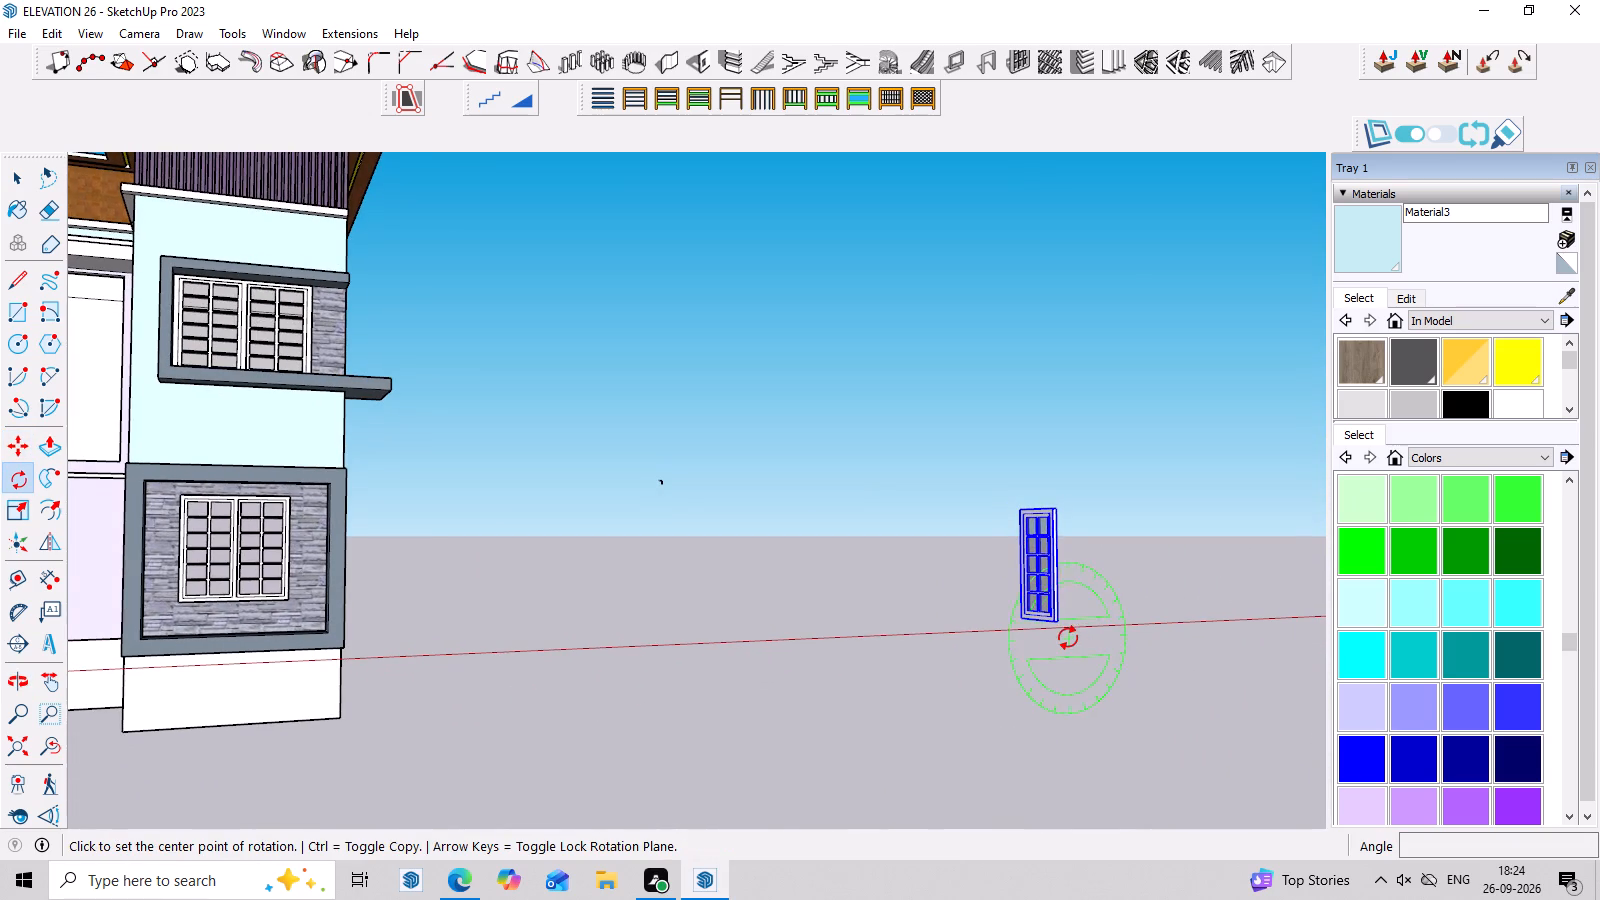
pyautogui.scroll(6, 1068, 637)
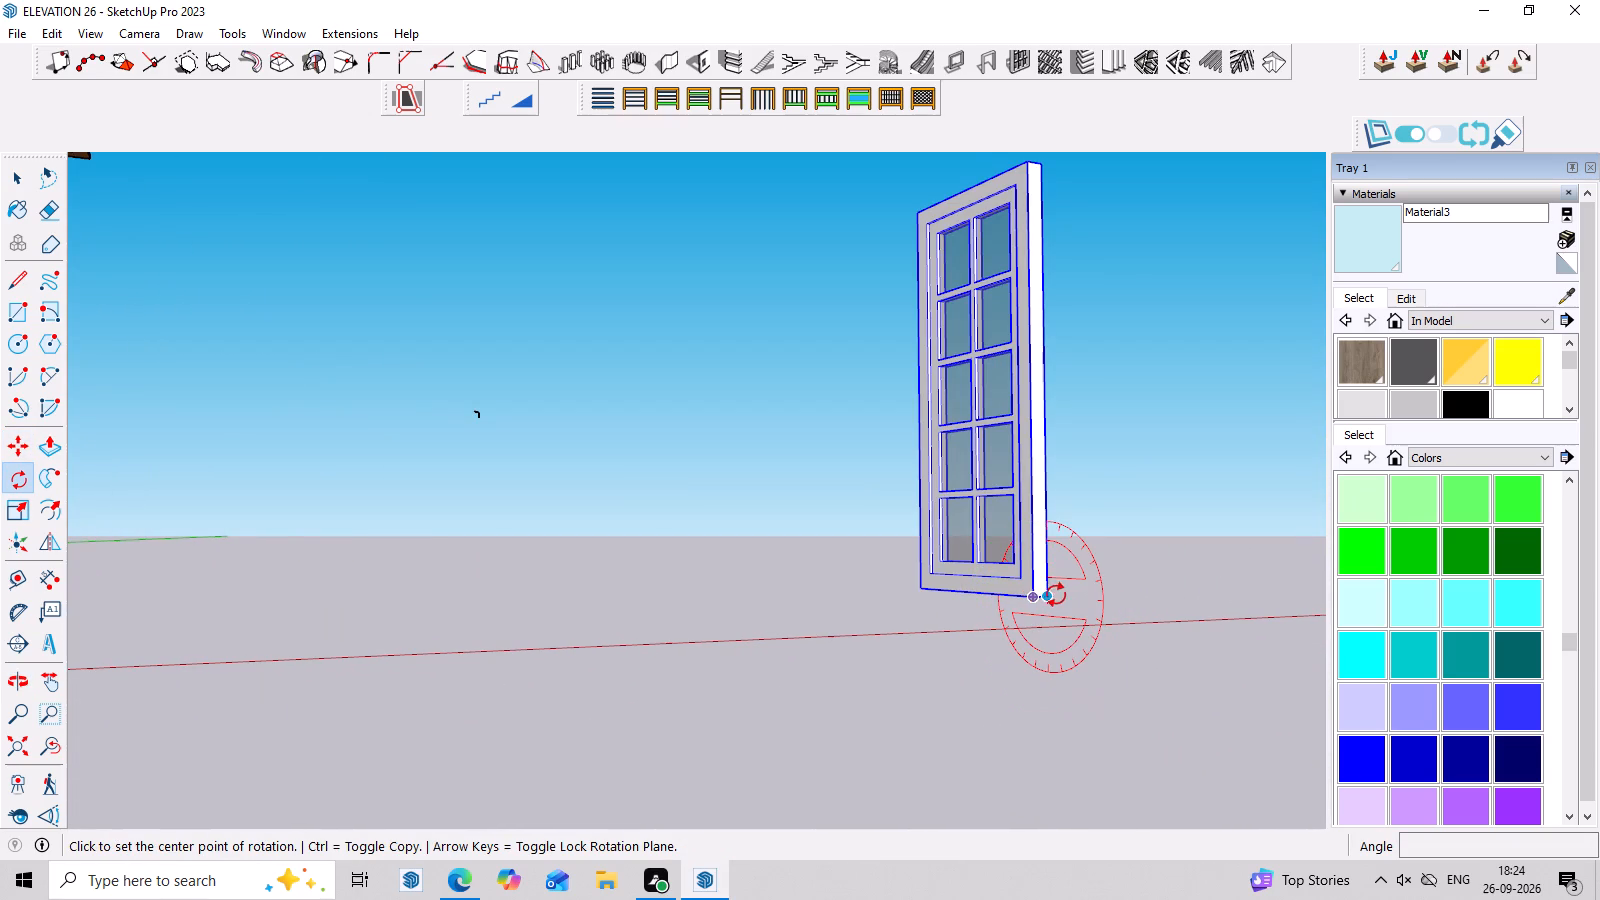
pyautogui.scroll(2, 1030, 596)
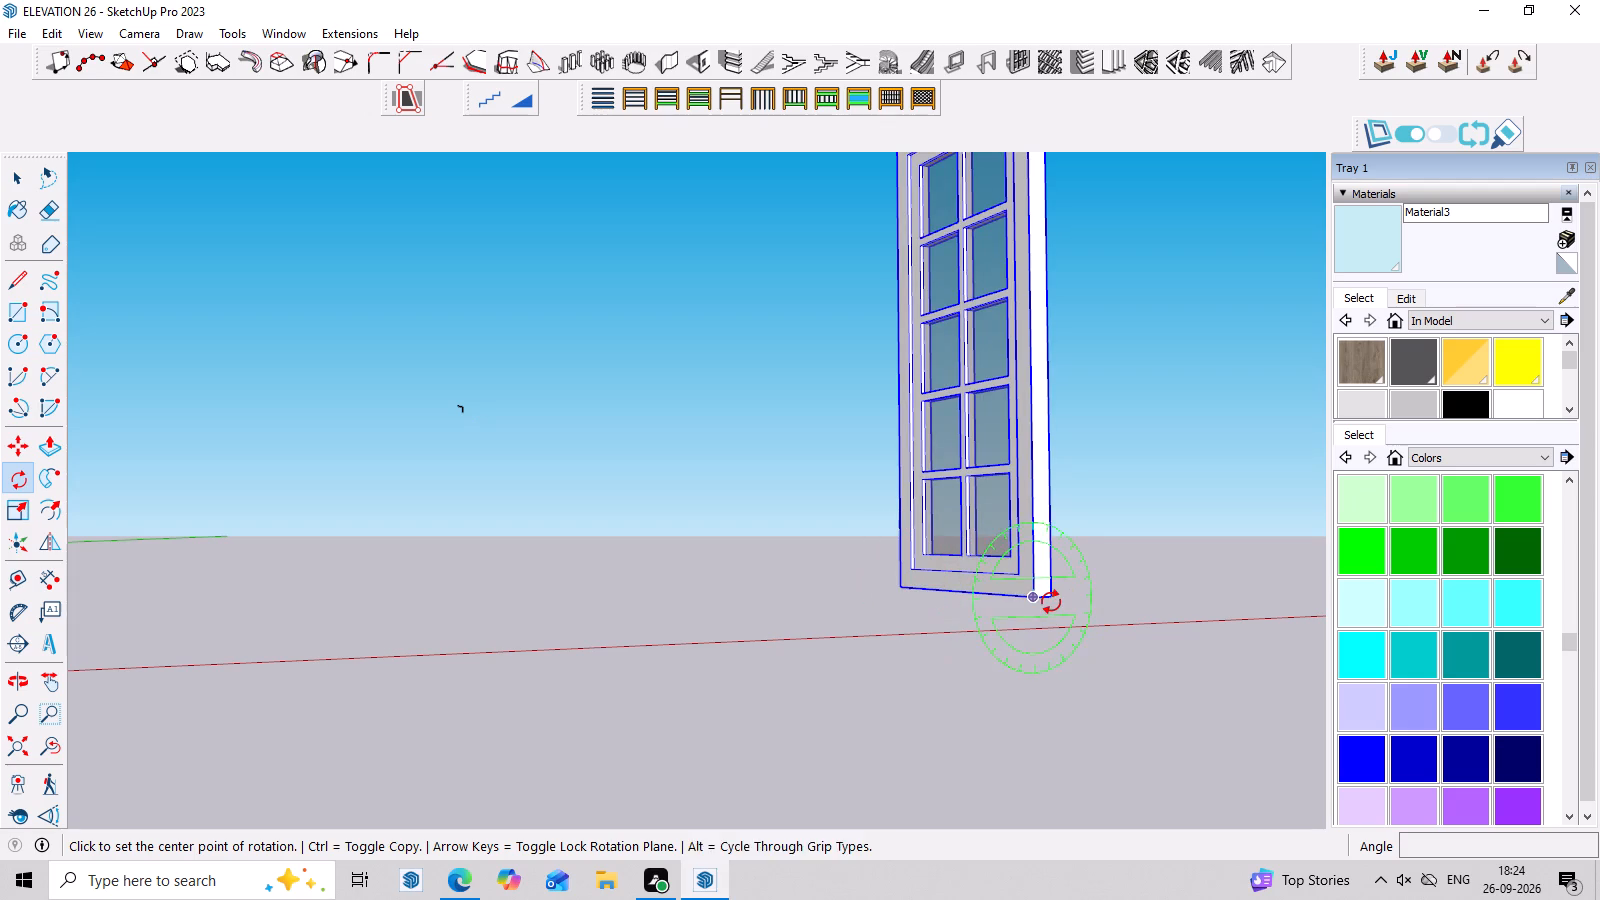
pyautogui.press('Up')
pyautogui.click(1045, 606)
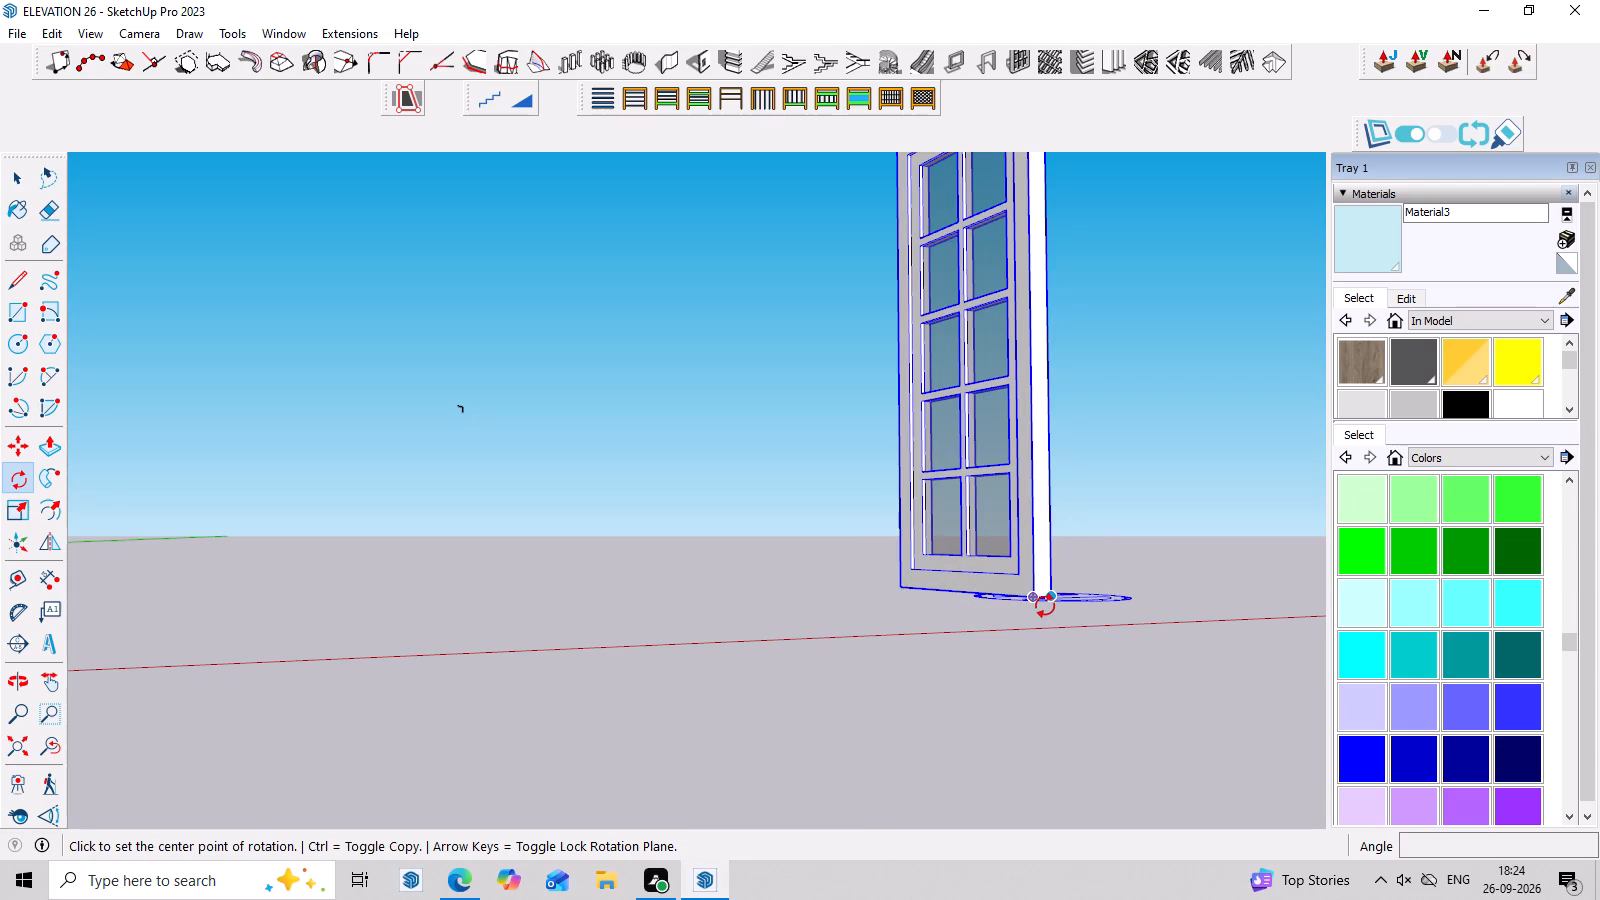
pyautogui.click(1207, 603)
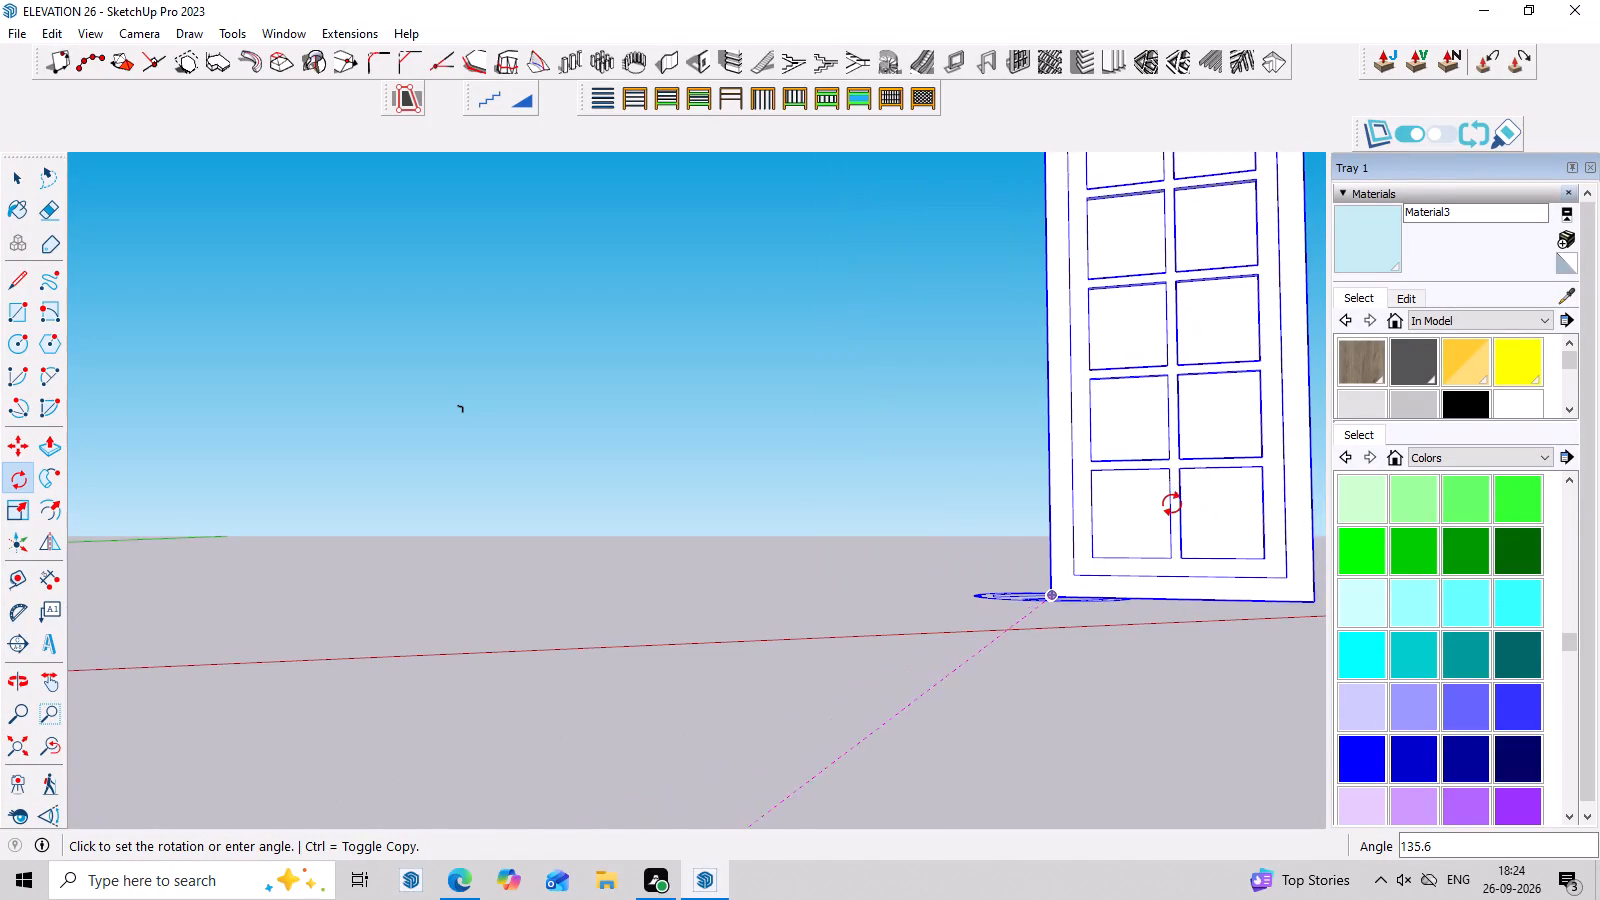
pyautogui.moveTo(1112, 551); pyautogui.dragTo(1093, 632, button='middle')
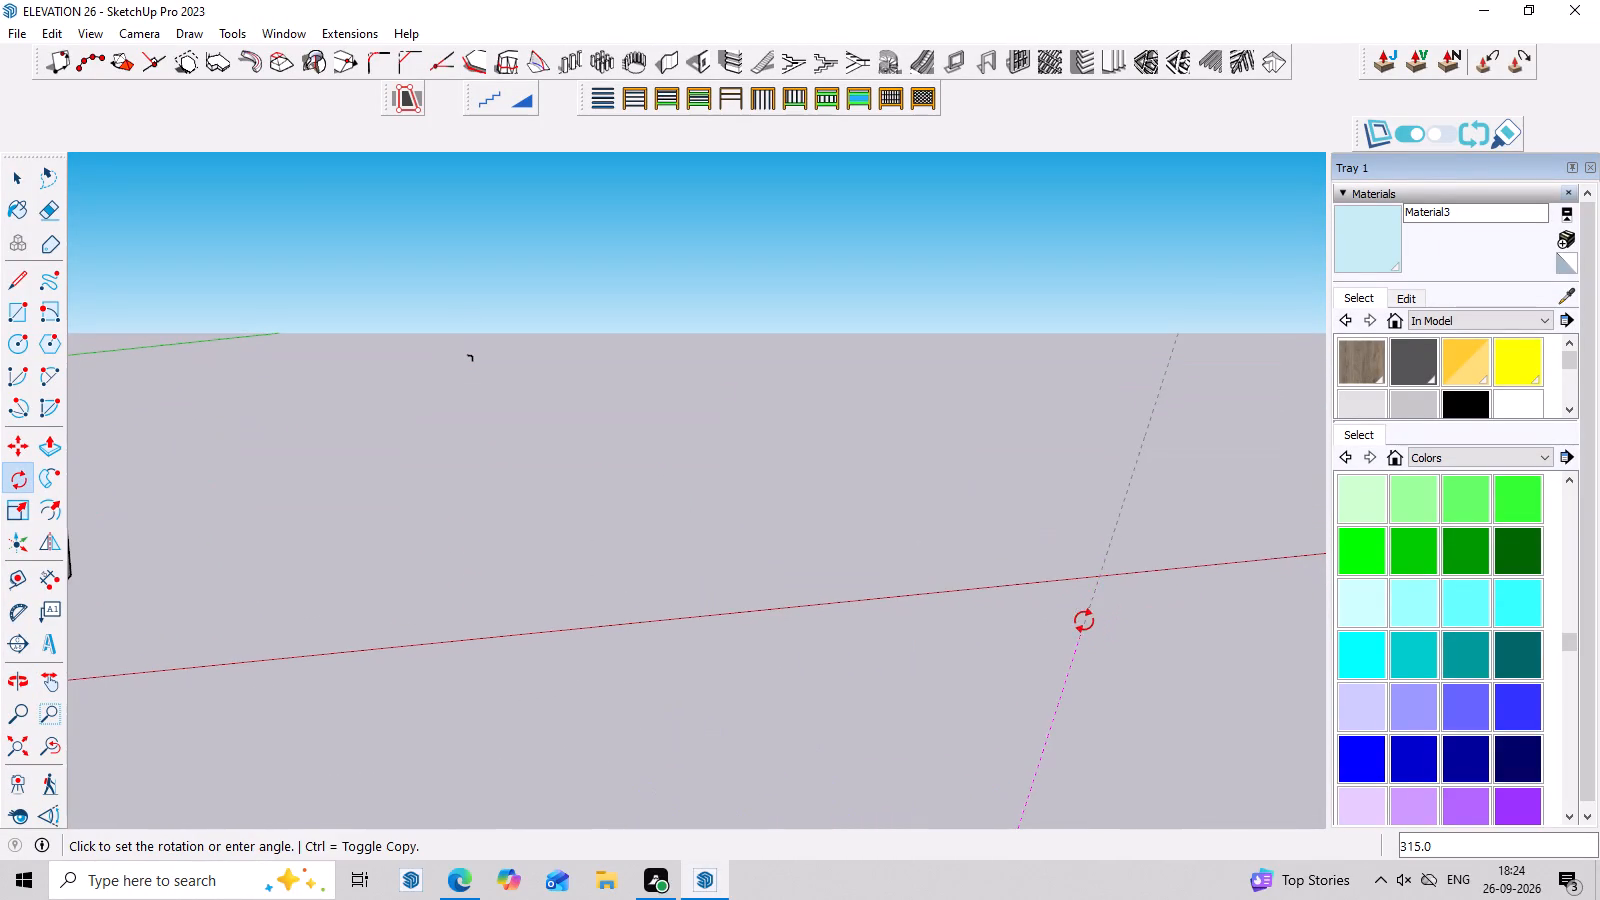
pyautogui.scroll(-7, 1080, 614)
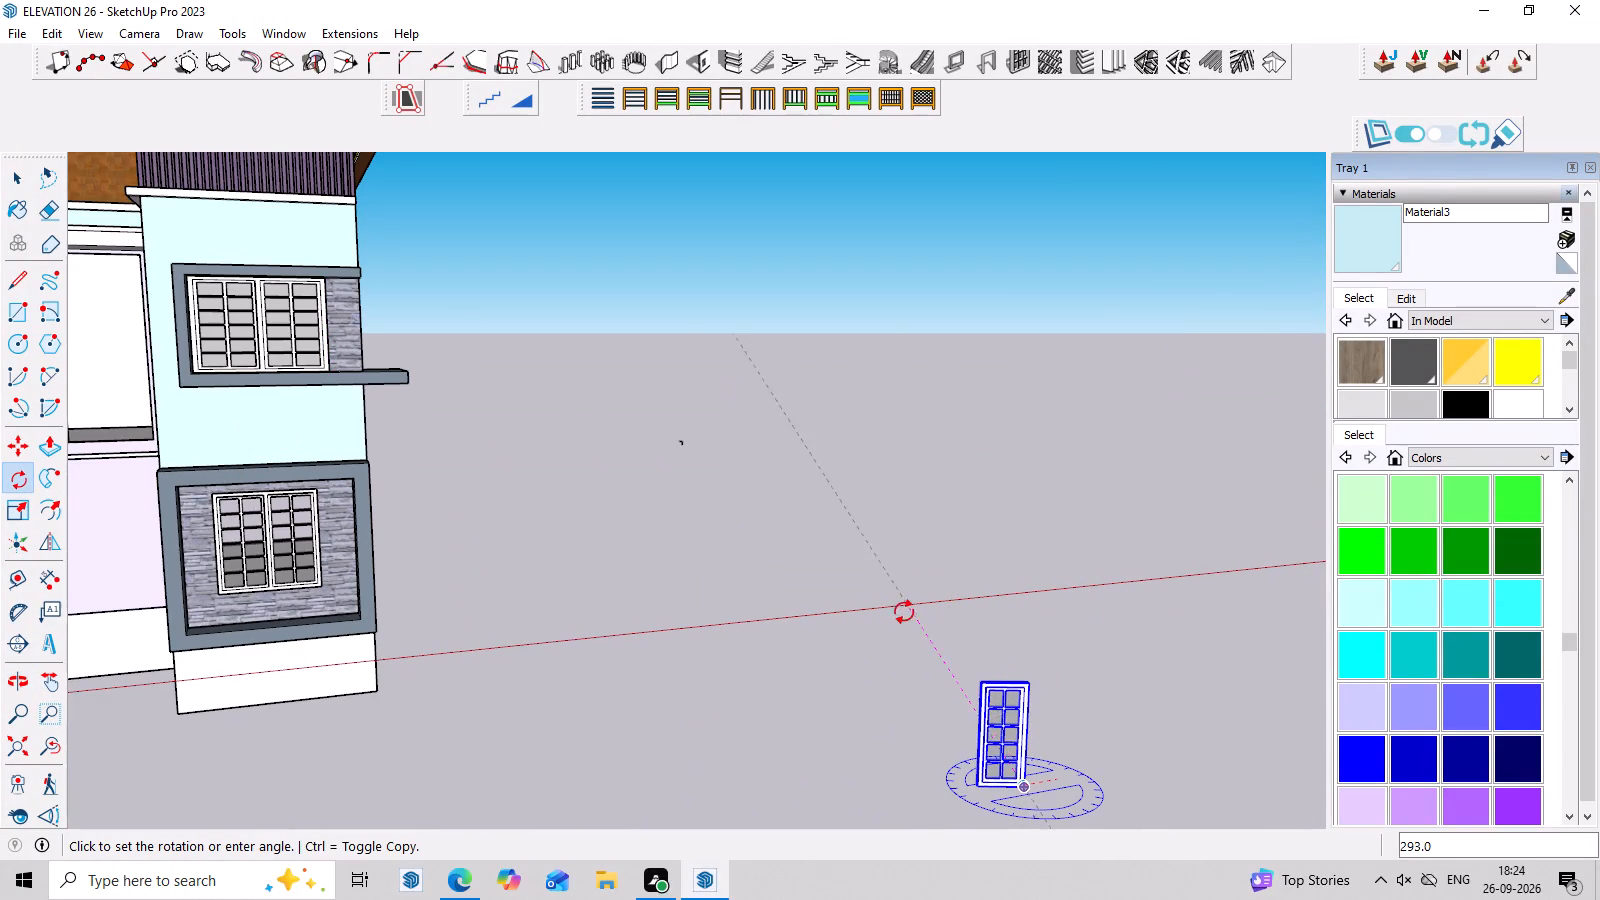
pyautogui.click(873, 700)
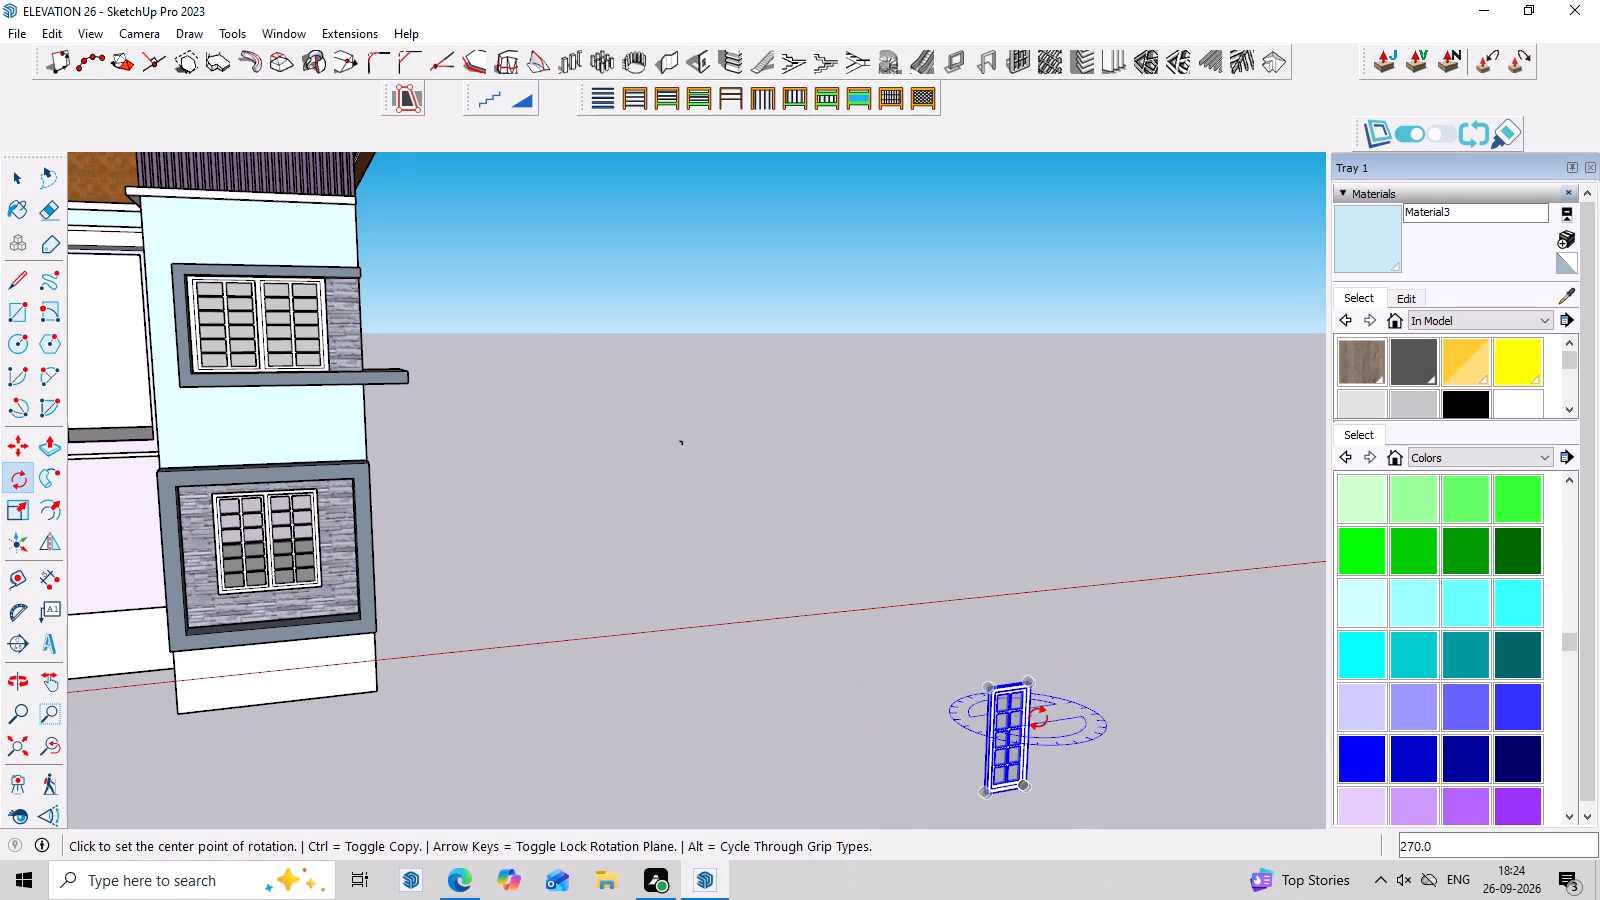
pyautogui.press('space')
# Move the narrow window about 86' by its lower corner onto the sill of the ground-floor porch opening beside the doorway.
pyautogui.press('m')
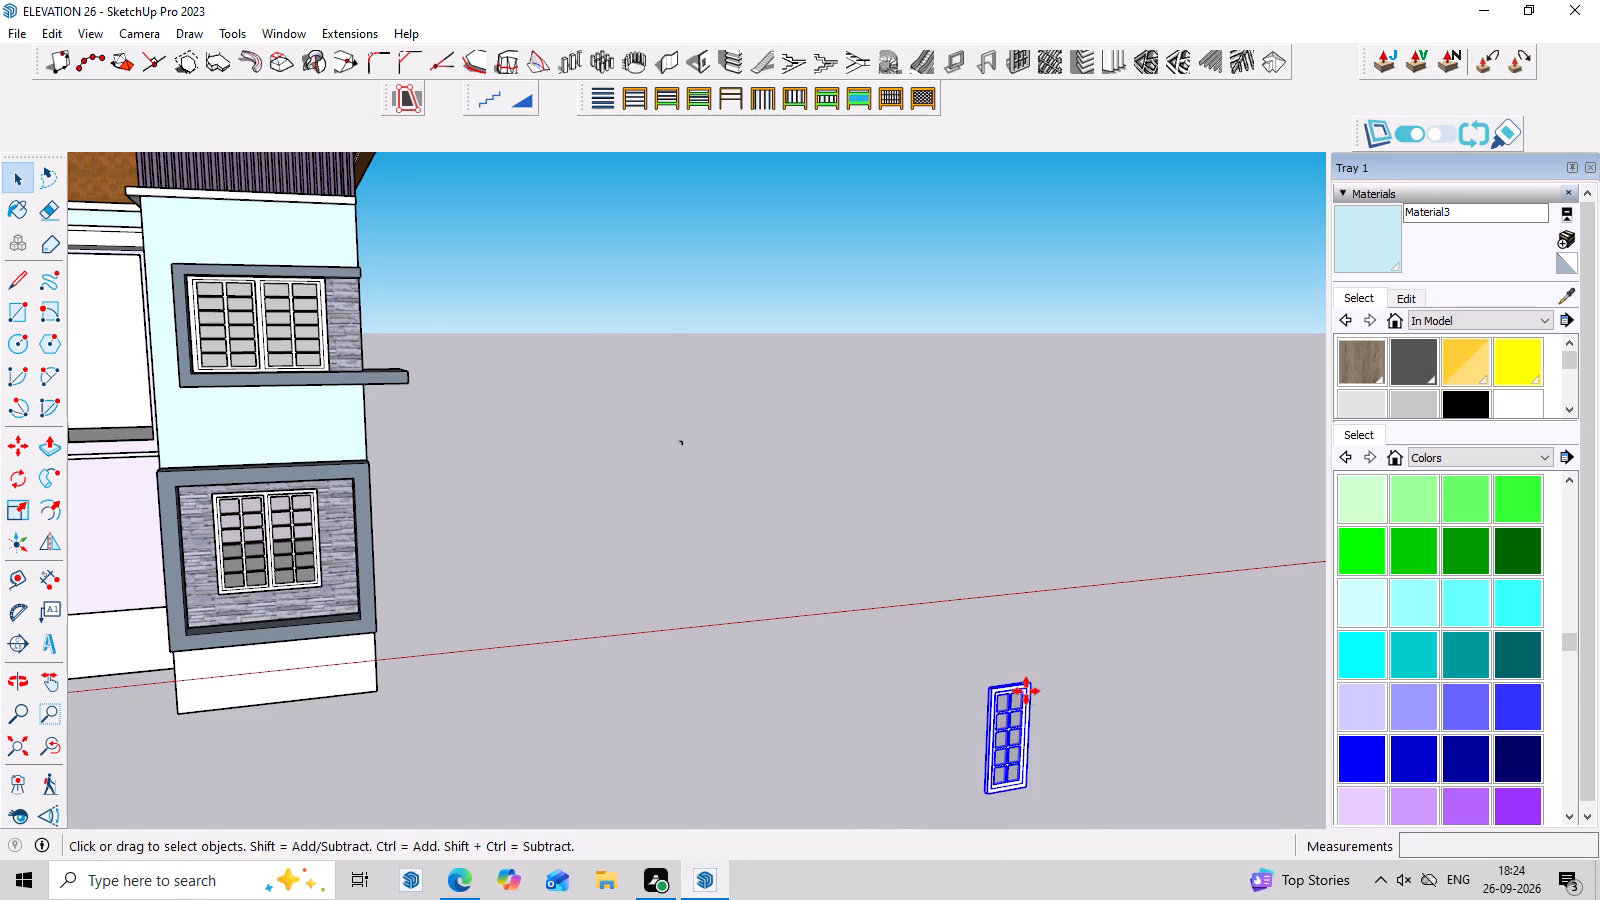
pyautogui.scroll(2, 1045, 749)
pyautogui.click(1023, 796)
pyautogui.scroll(-4, 972, 767)
pyautogui.scroll(-1, 1187, 681)
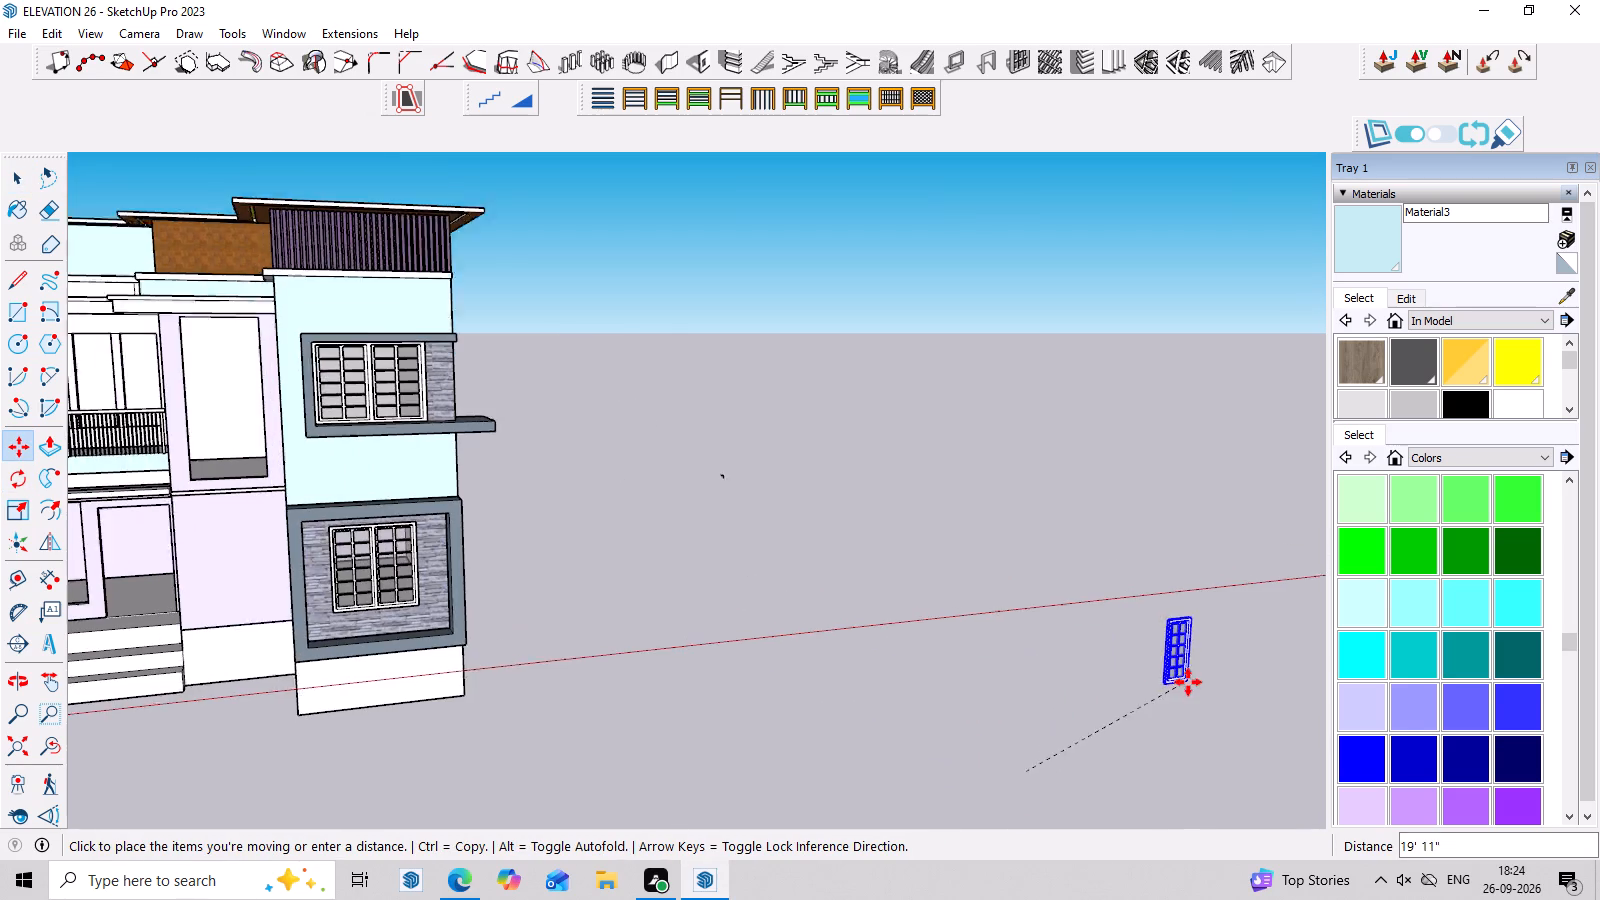
pyautogui.scroll(-1, 1188, 682)
pyautogui.scroll(3, 153, 607)
pyautogui.moveTo(190, 603); pyautogui.dragTo(301, 603, button='middle')
pyautogui.scroll(1, 301, 603)
pyautogui.scroll(-4, 302, 603)
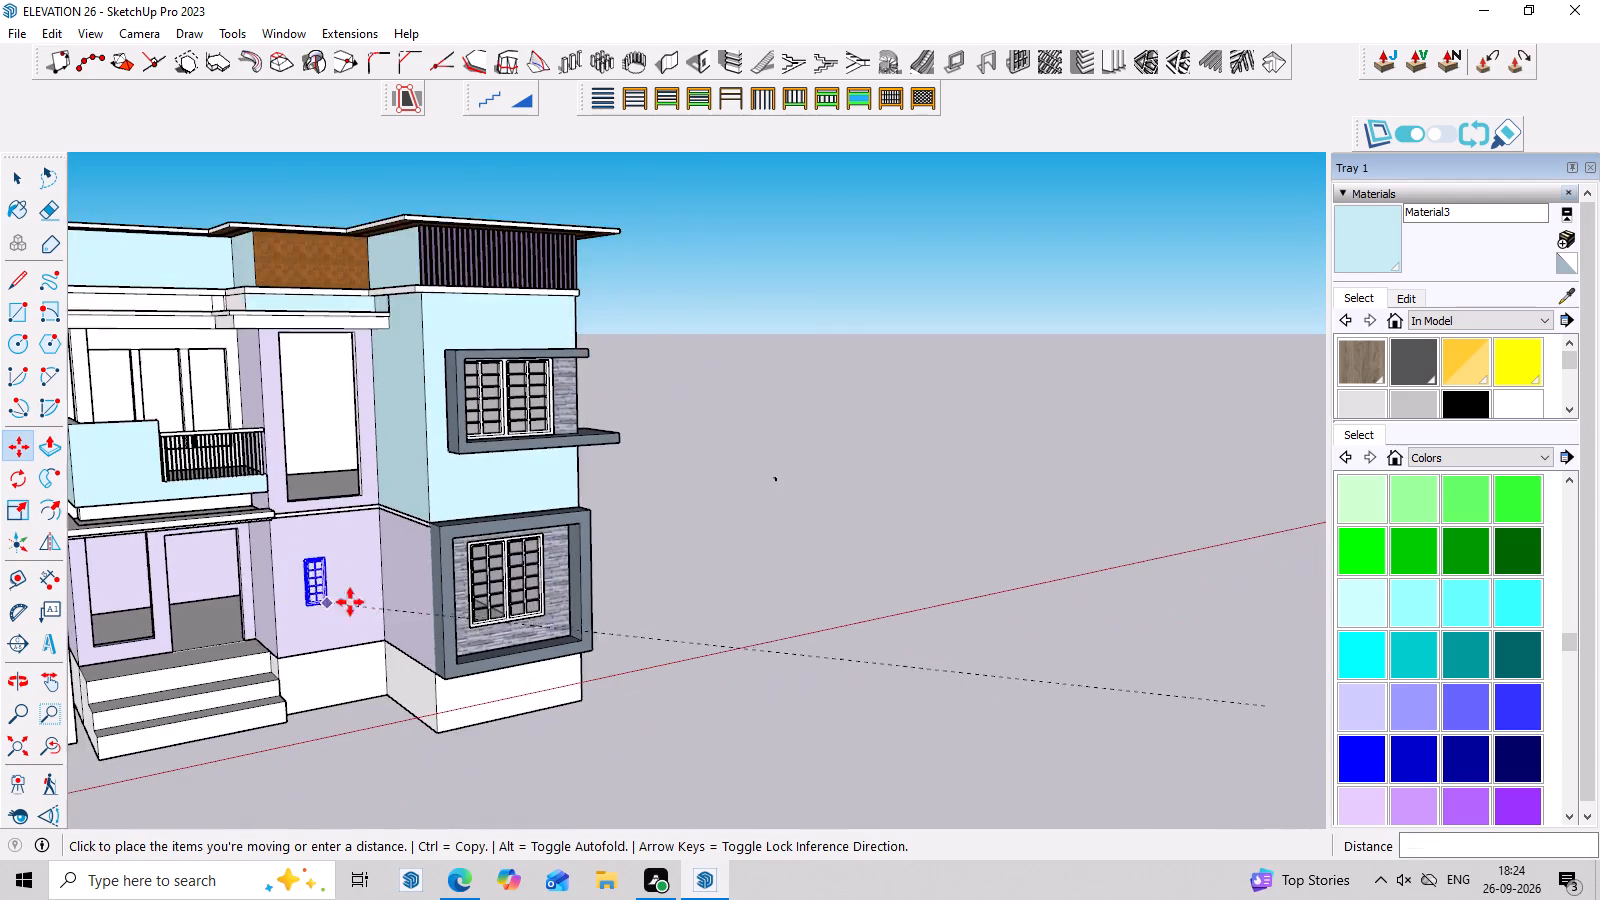
pyautogui.scroll(-3, 466, 611)
pyautogui.scroll(7, 275, 626)
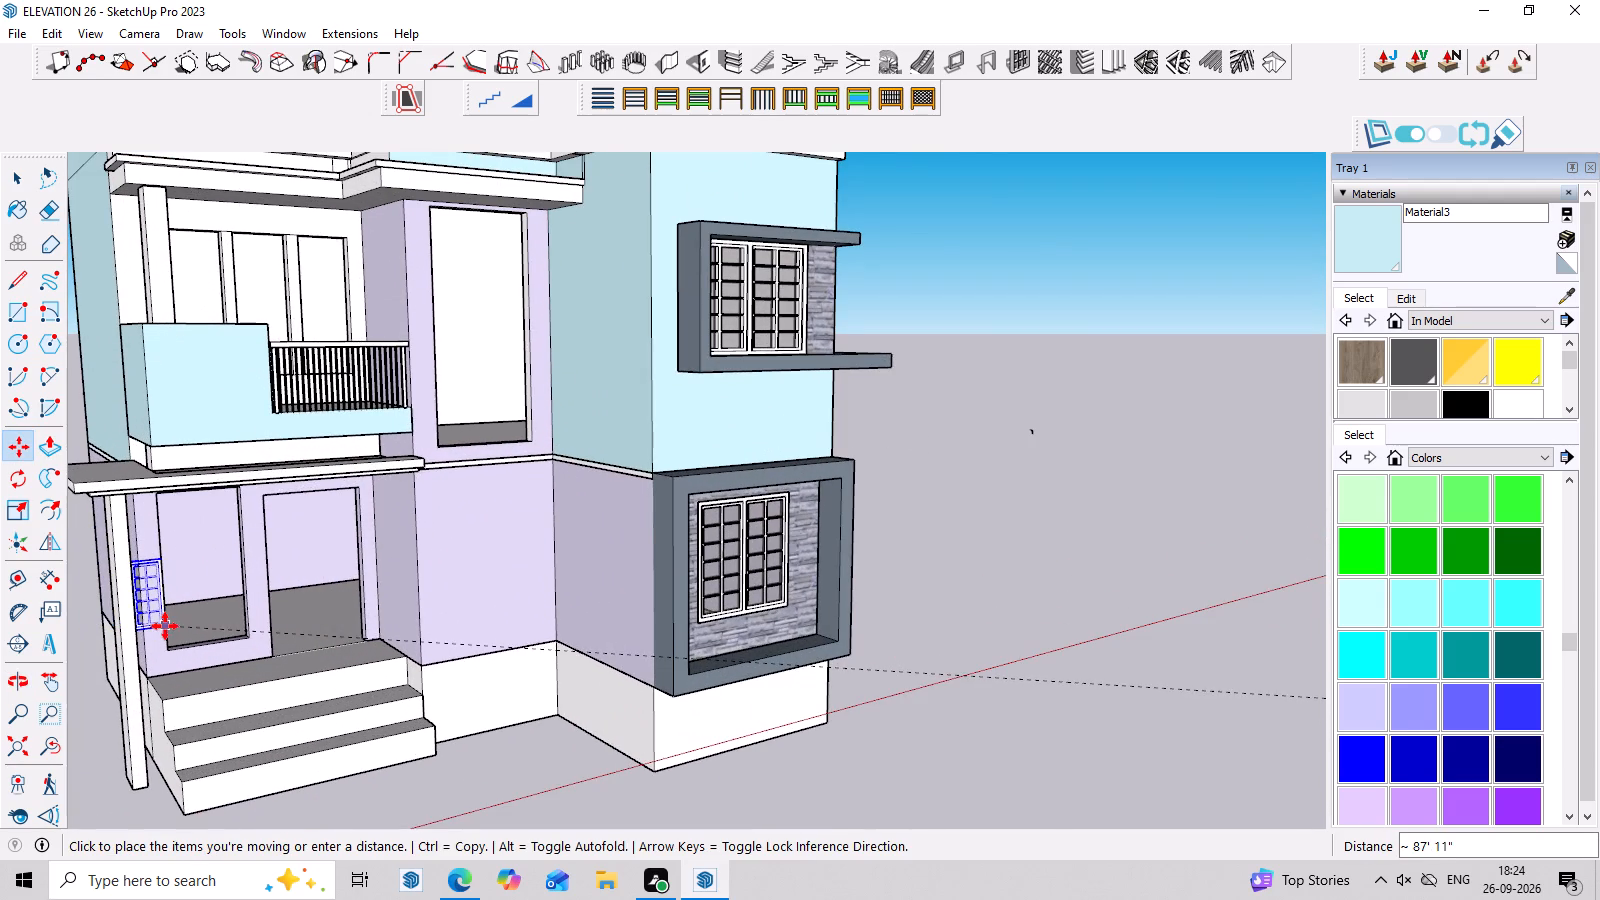
pyautogui.scroll(4, 224, 628)
pyautogui.moveTo(257, 634); pyautogui.dragTo(194, 651, button='middle')
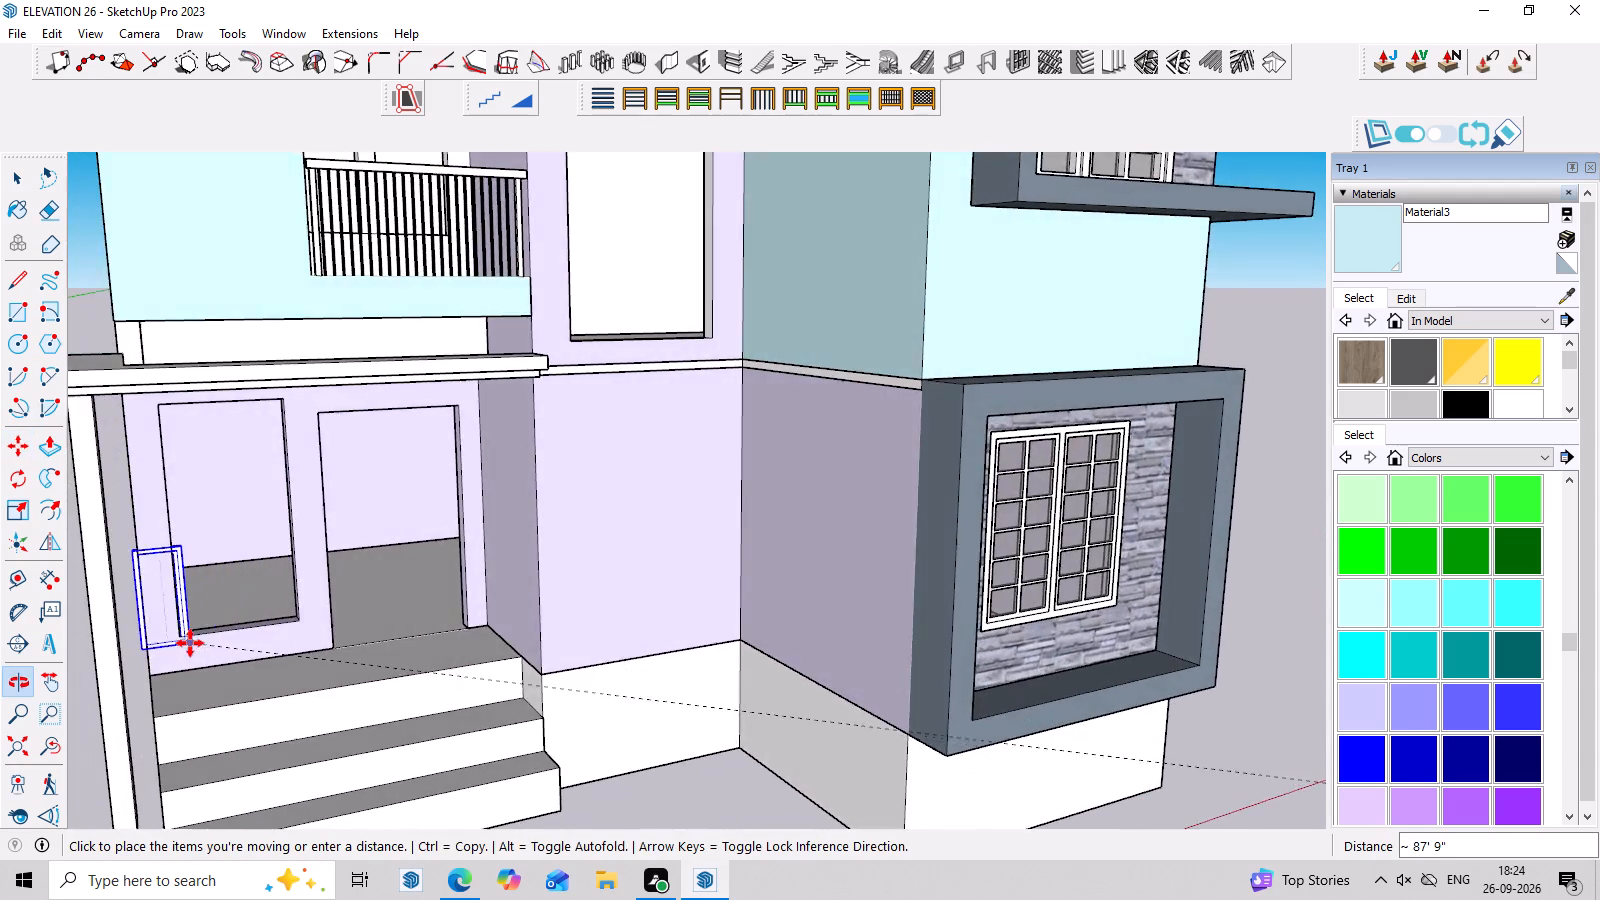
pyautogui.scroll(5, 190, 643)
pyautogui.moveTo(243, 614); pyautogui.dragTo(230, 635, button='middle')
pyautogui.scroll(4, 167, 627)
pyautogui.scroll(3, 255, 635)
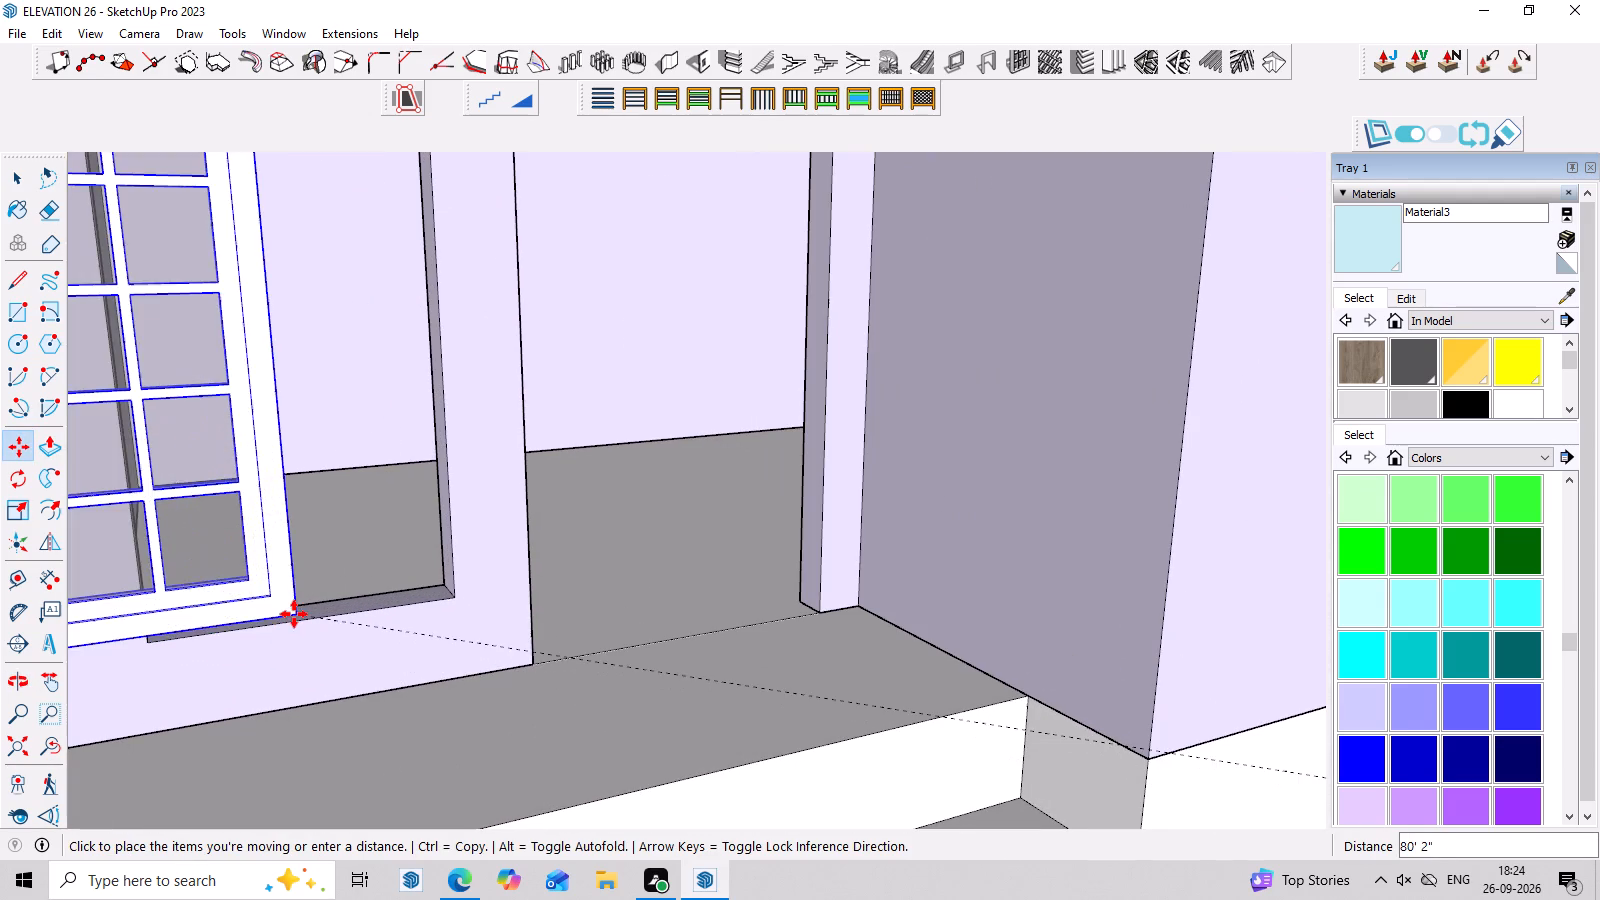
pyautogui.click(365, 605)
pyautogui.scroll(1, 214, 619)
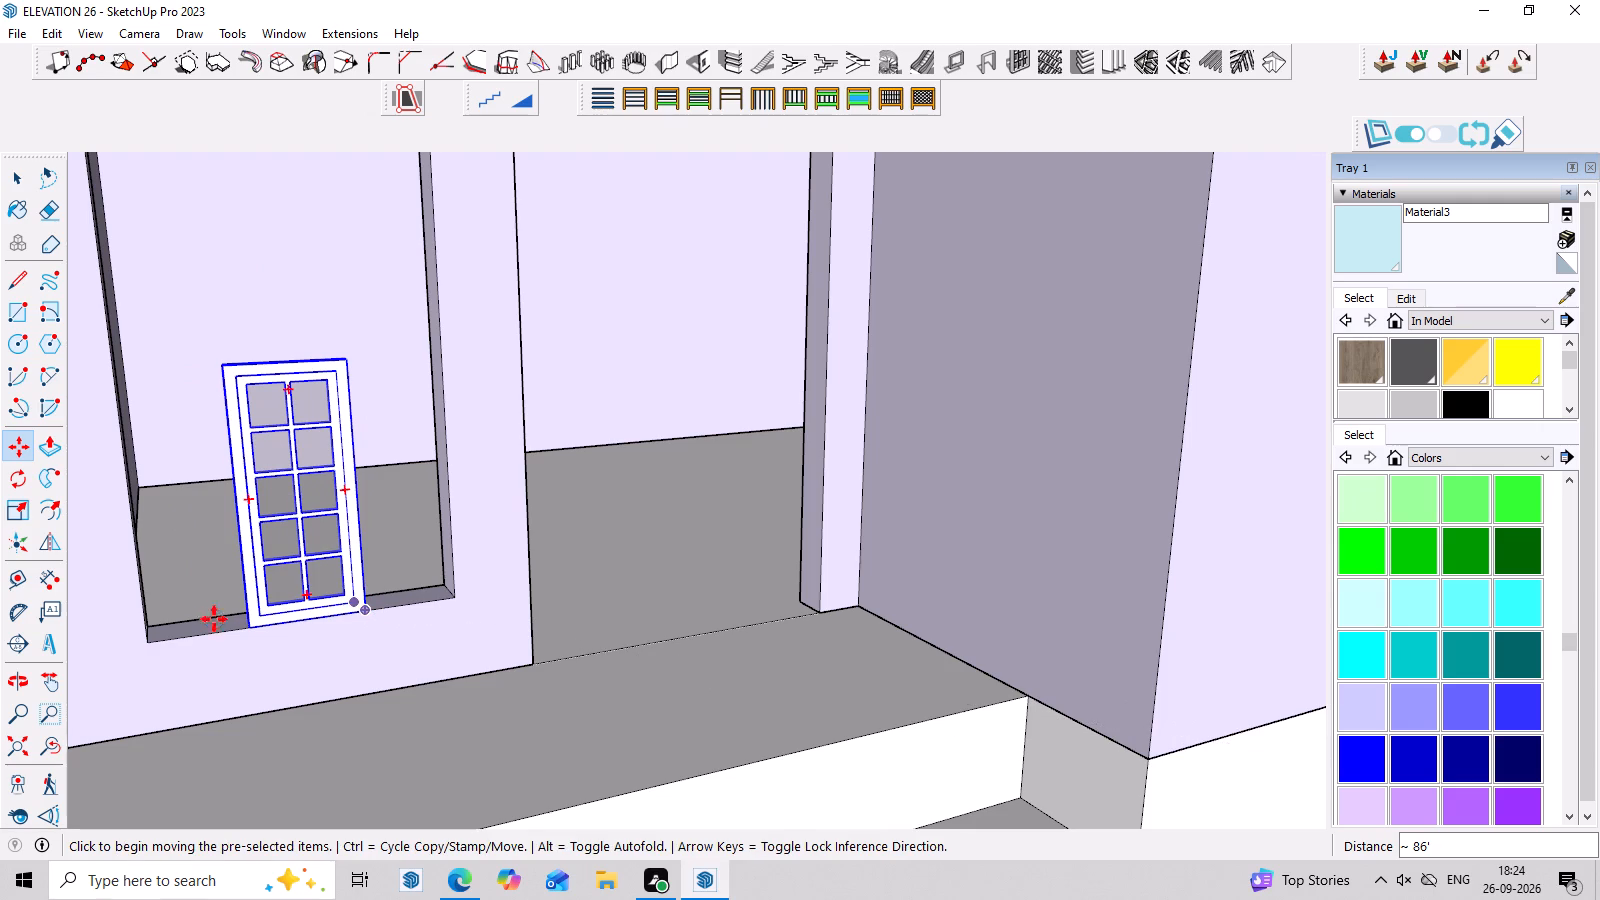
# Move the narrow window along the sill by its lower outer corner, about 1' 3" plus 2", into the corner of the porch opening.
pyautogui.scroll(2, 214, 619)
pyautogui.scroll(-7, 431, 598)
pyautogui.moveTo(505, 612); pyautogui.dragTo(437, 672, button='middle')
pyautogui.scroll(5, 289, 654)
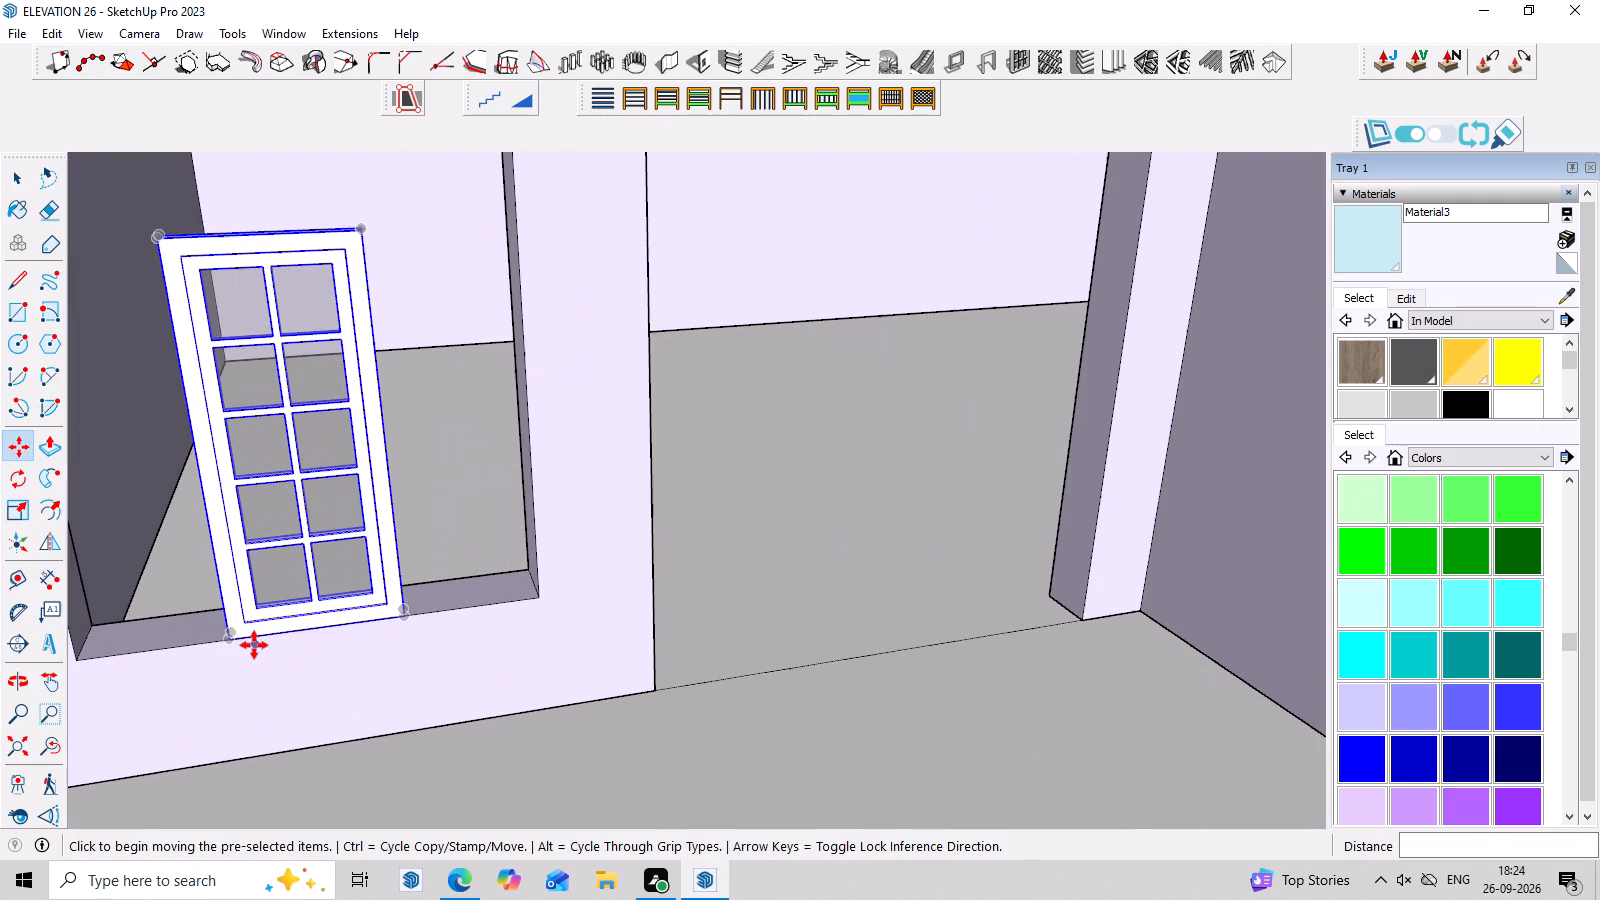
pyautogui.click(224, 634)
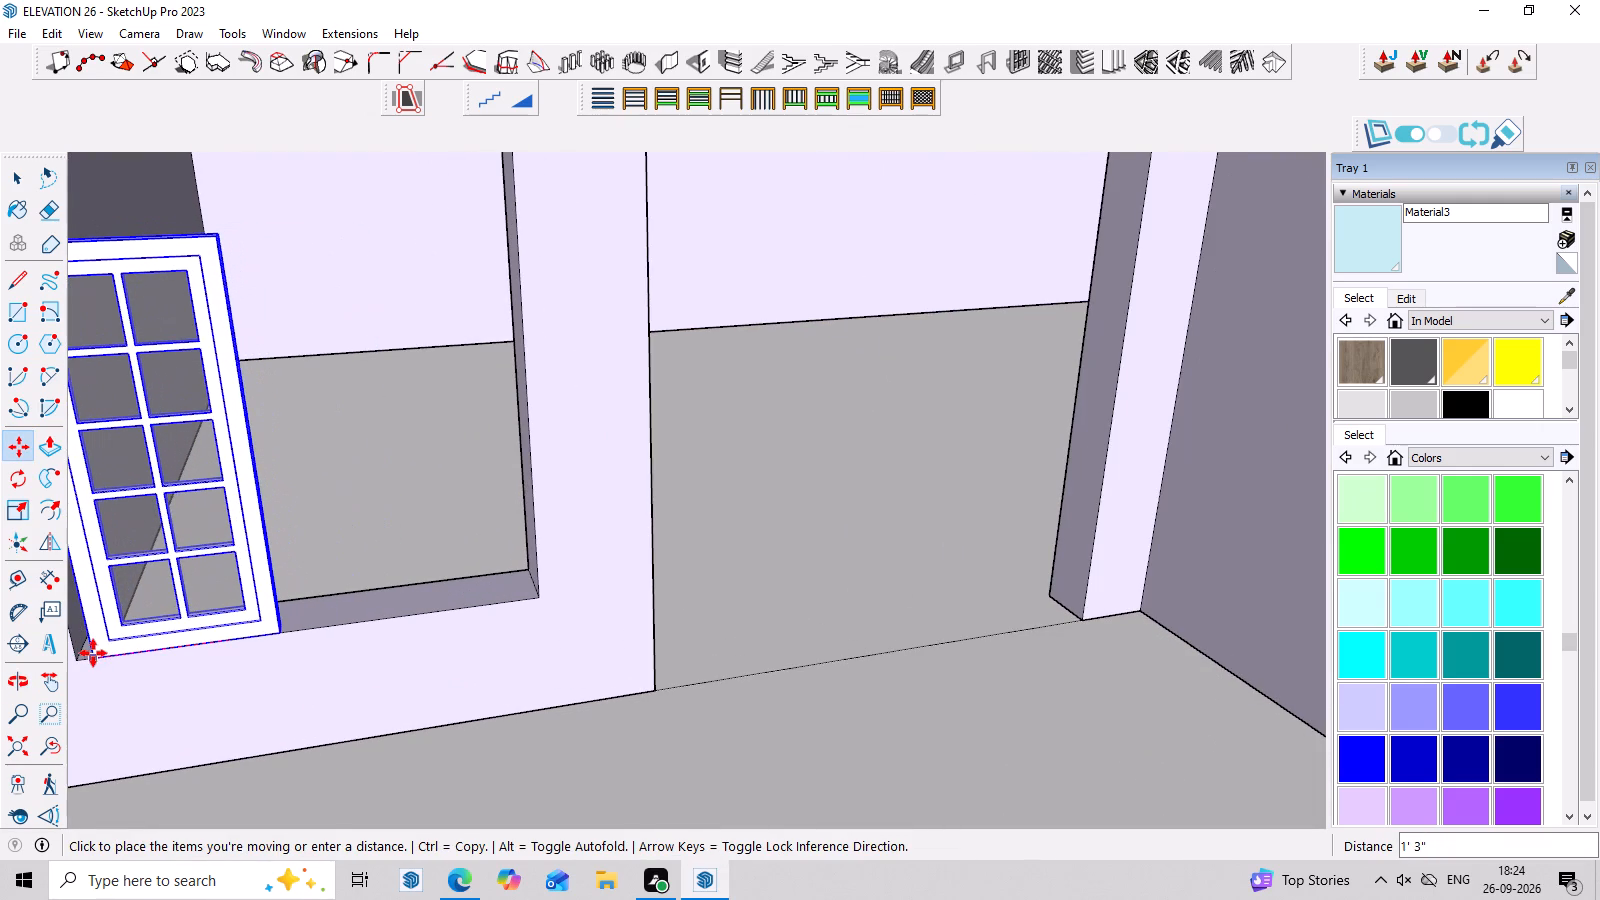
pyautogui.click(94, 656)
pyautogui.scroll(3, 91, 660)
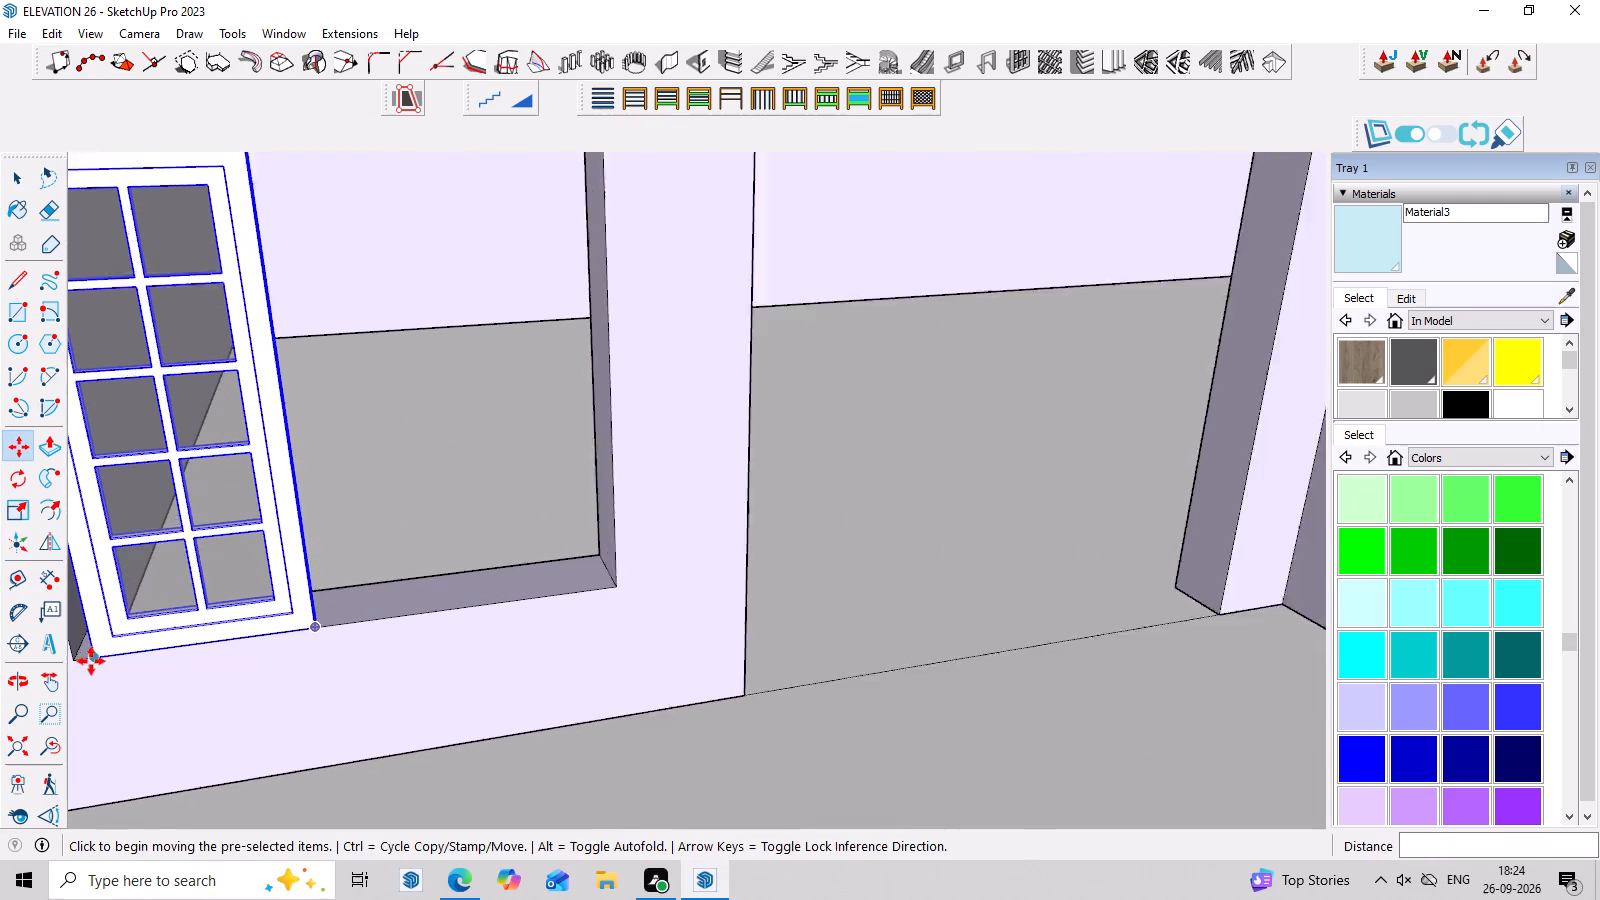
pyautogui.scroll(1, 91, 661)
pyautogui.click(98, 652)
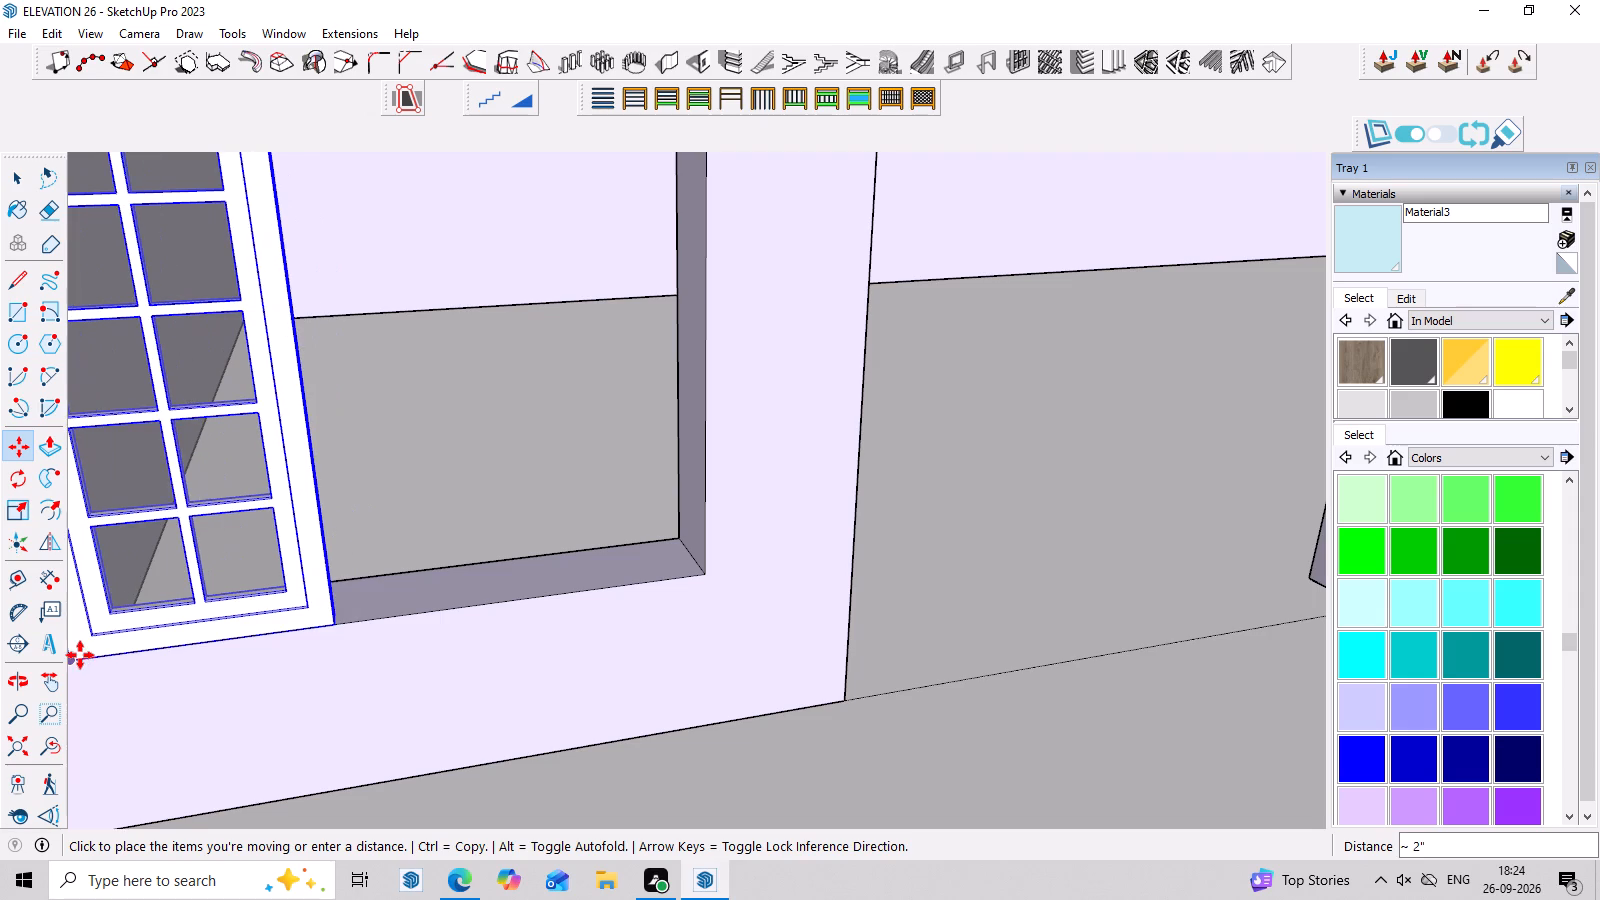
pyautogui.click(80, 655)
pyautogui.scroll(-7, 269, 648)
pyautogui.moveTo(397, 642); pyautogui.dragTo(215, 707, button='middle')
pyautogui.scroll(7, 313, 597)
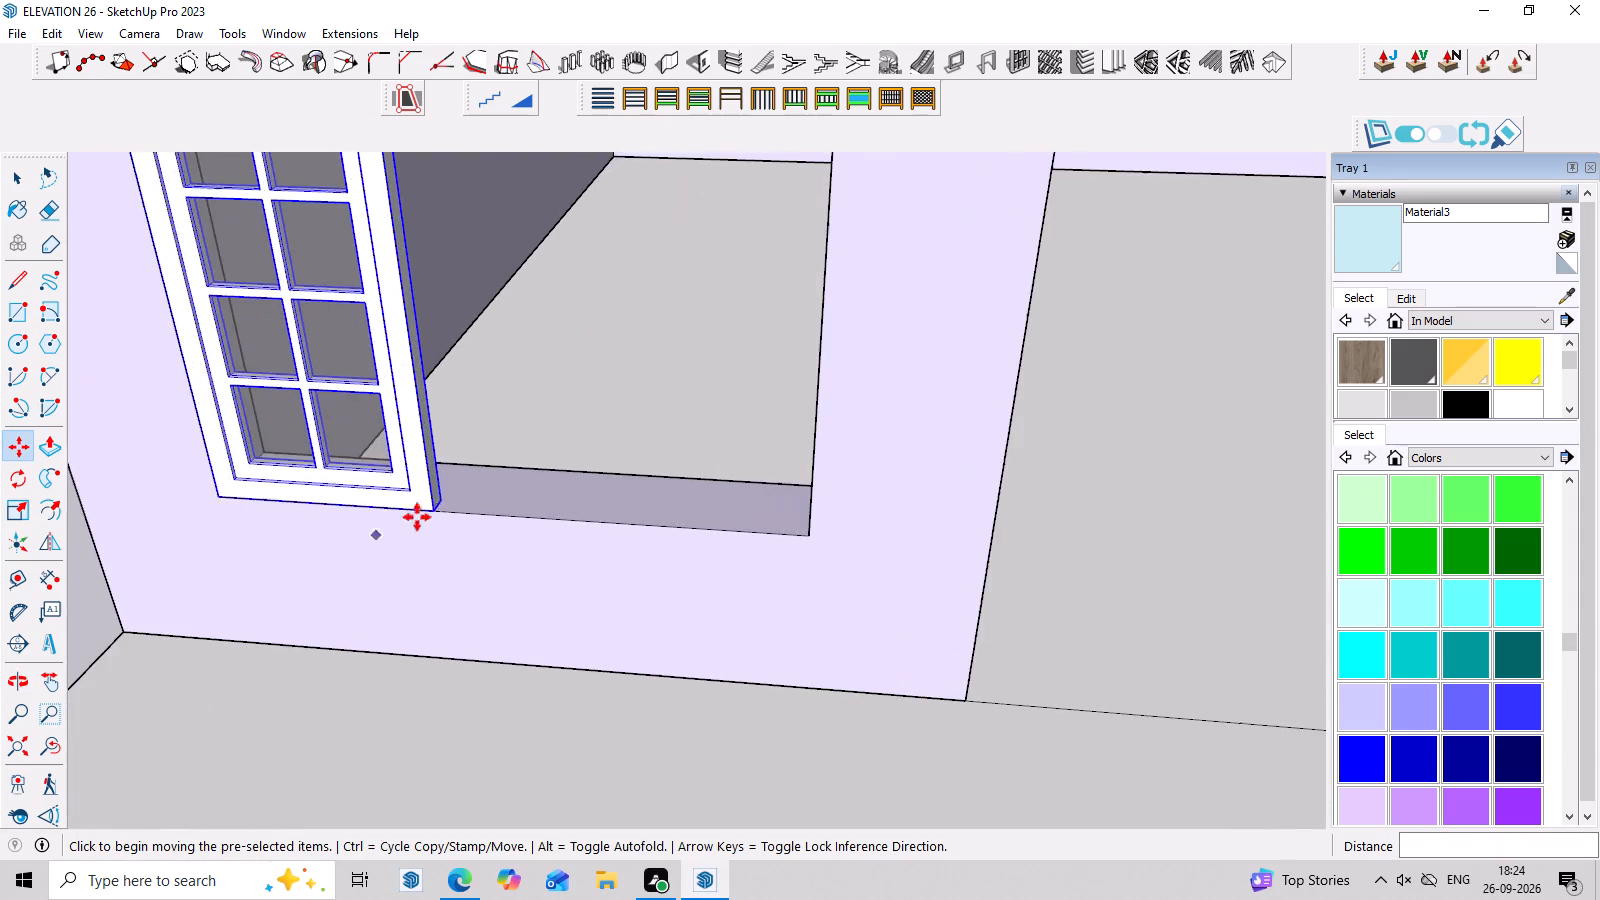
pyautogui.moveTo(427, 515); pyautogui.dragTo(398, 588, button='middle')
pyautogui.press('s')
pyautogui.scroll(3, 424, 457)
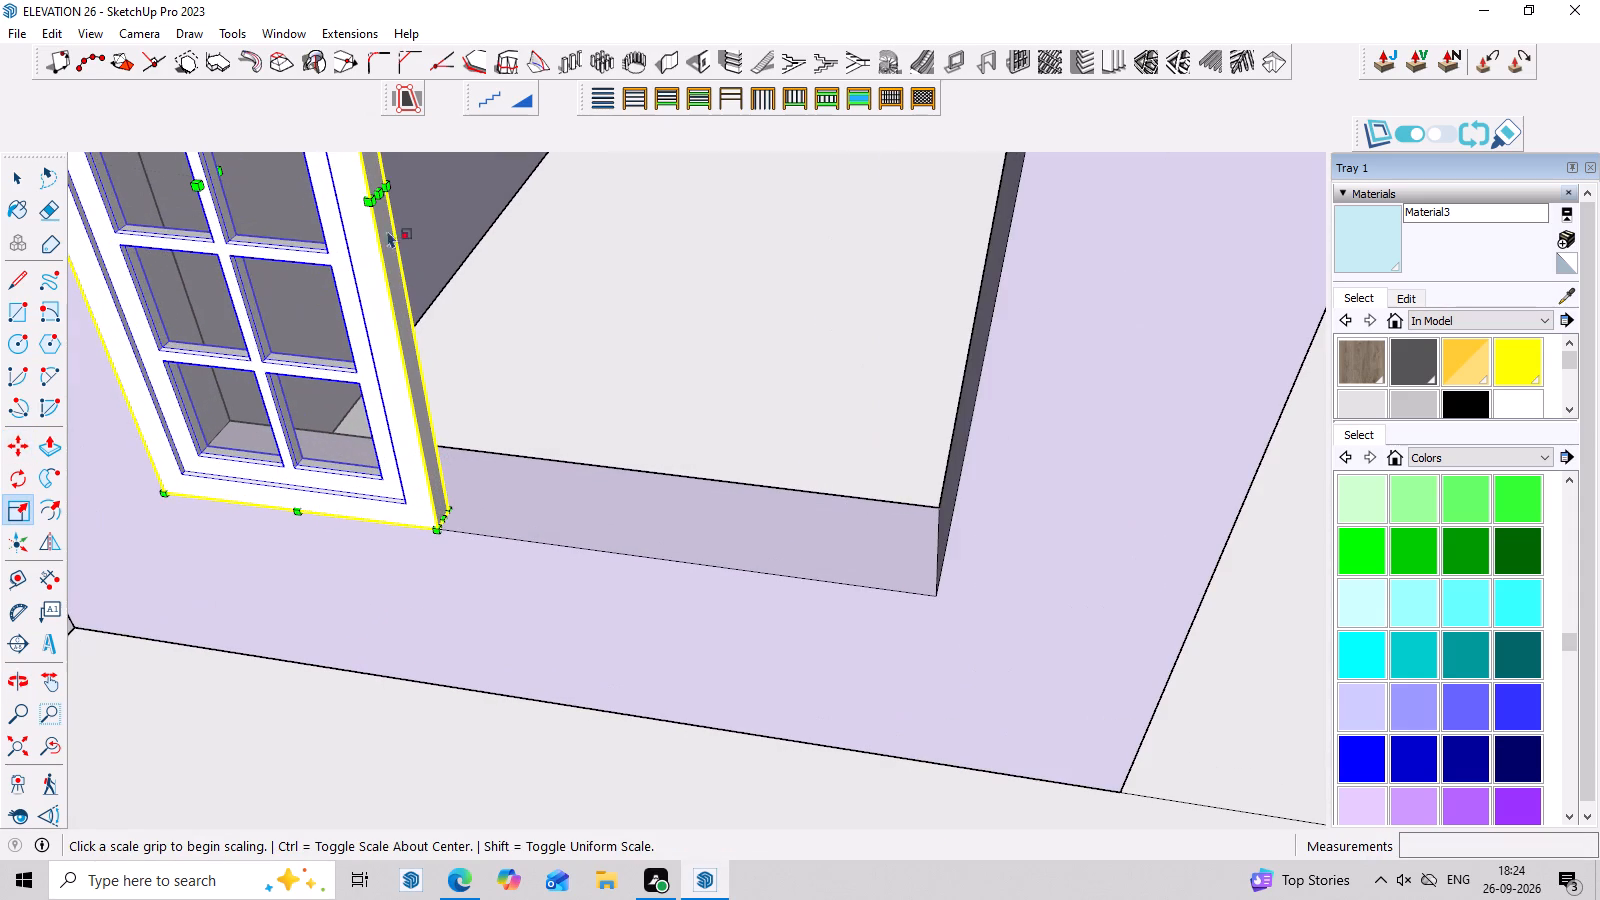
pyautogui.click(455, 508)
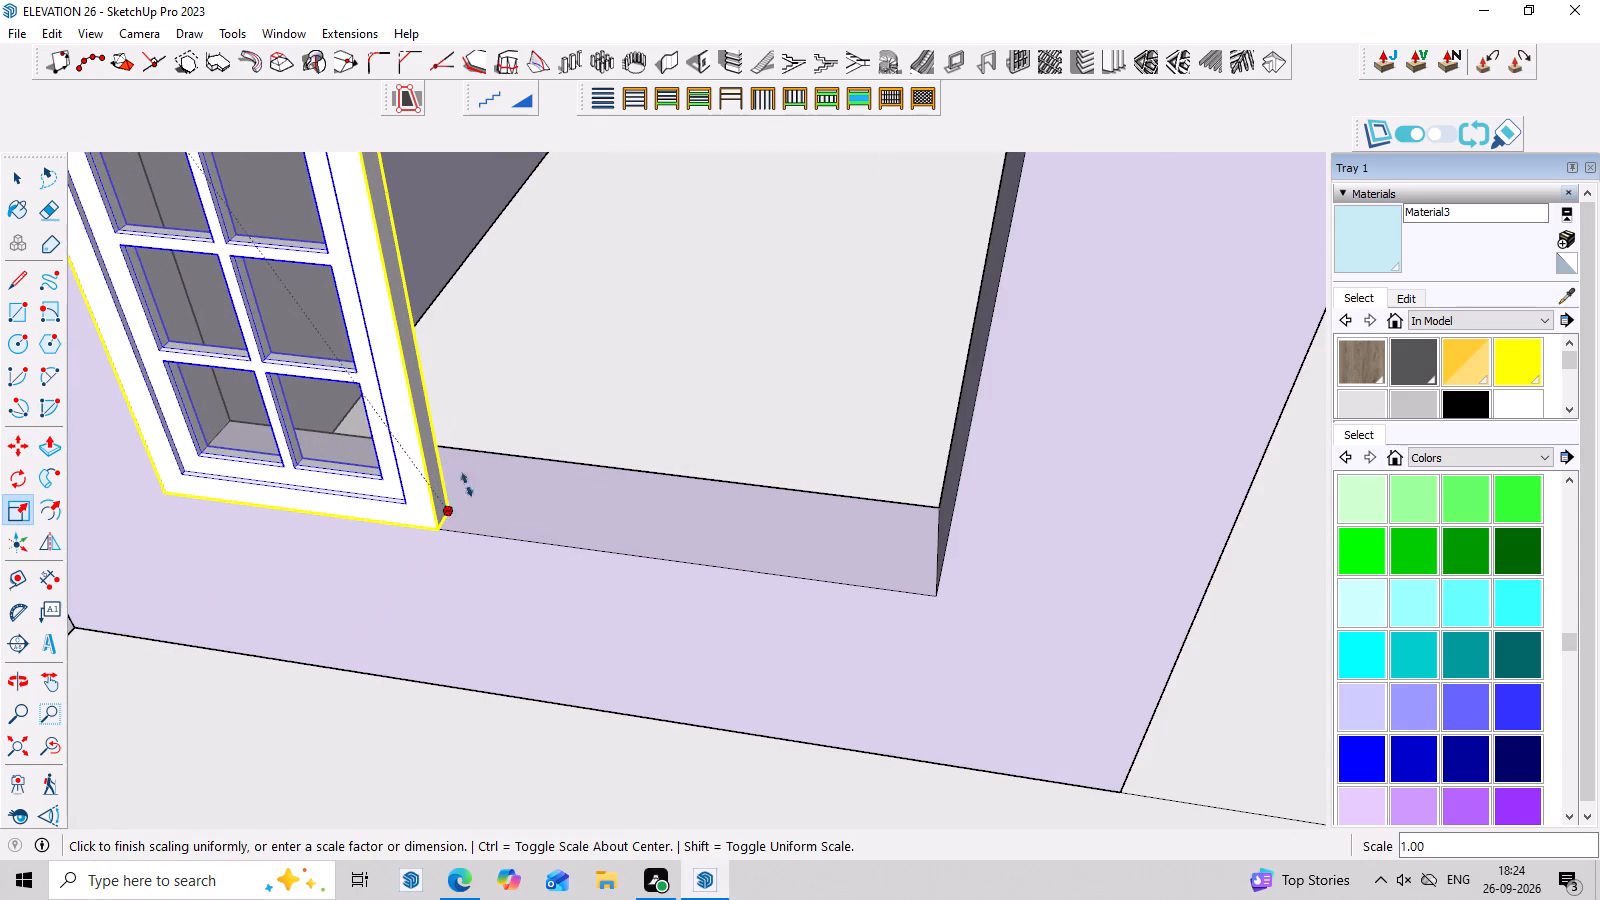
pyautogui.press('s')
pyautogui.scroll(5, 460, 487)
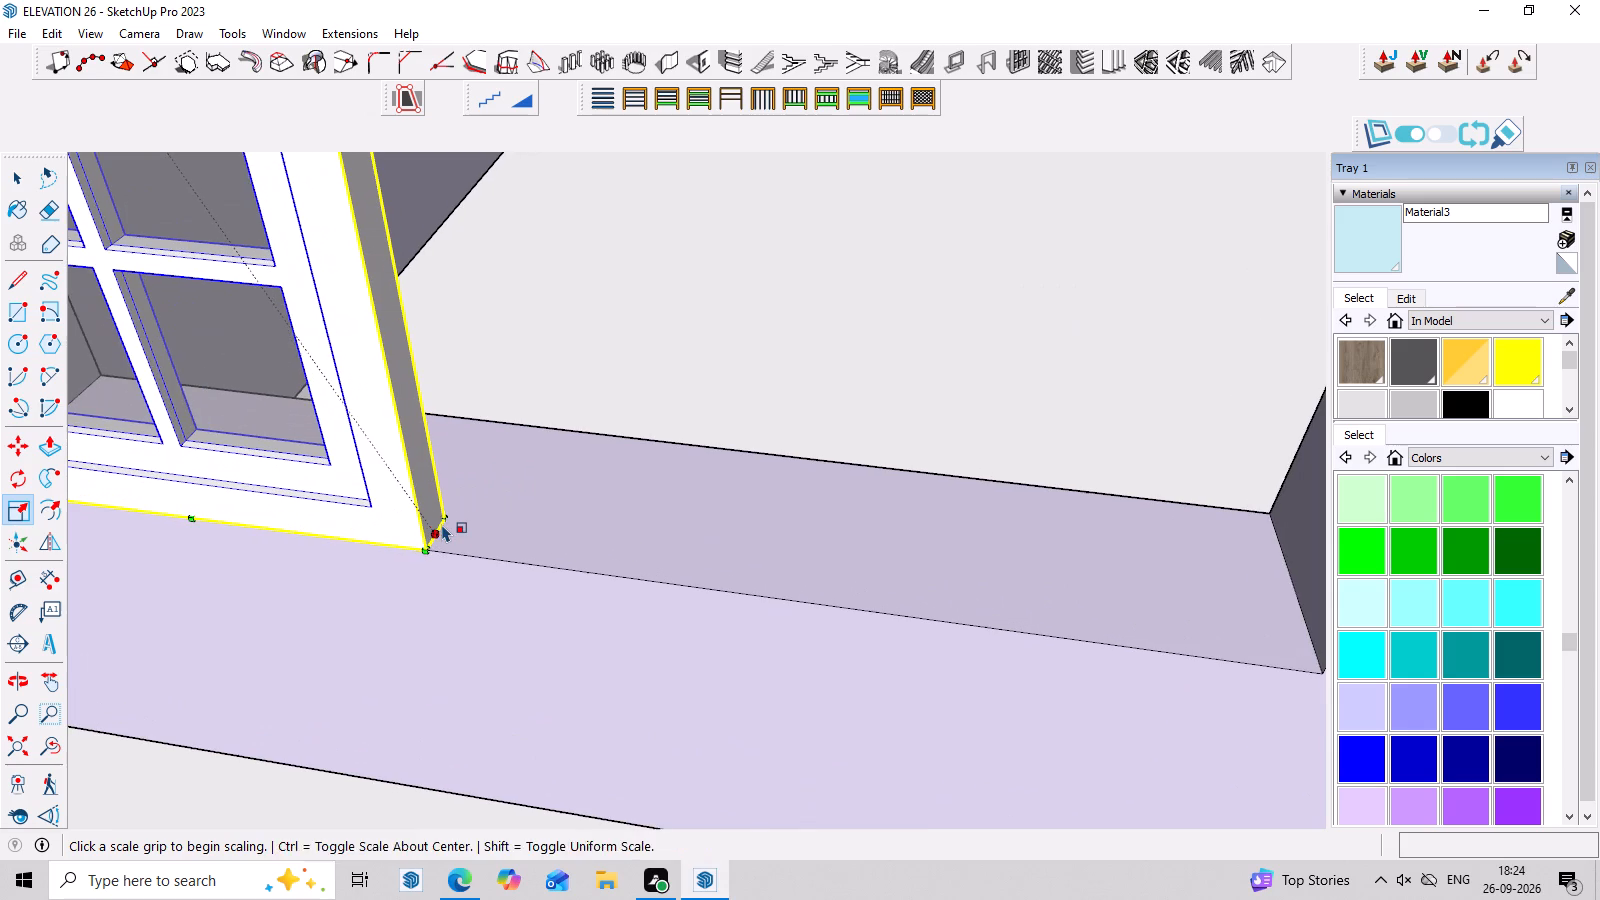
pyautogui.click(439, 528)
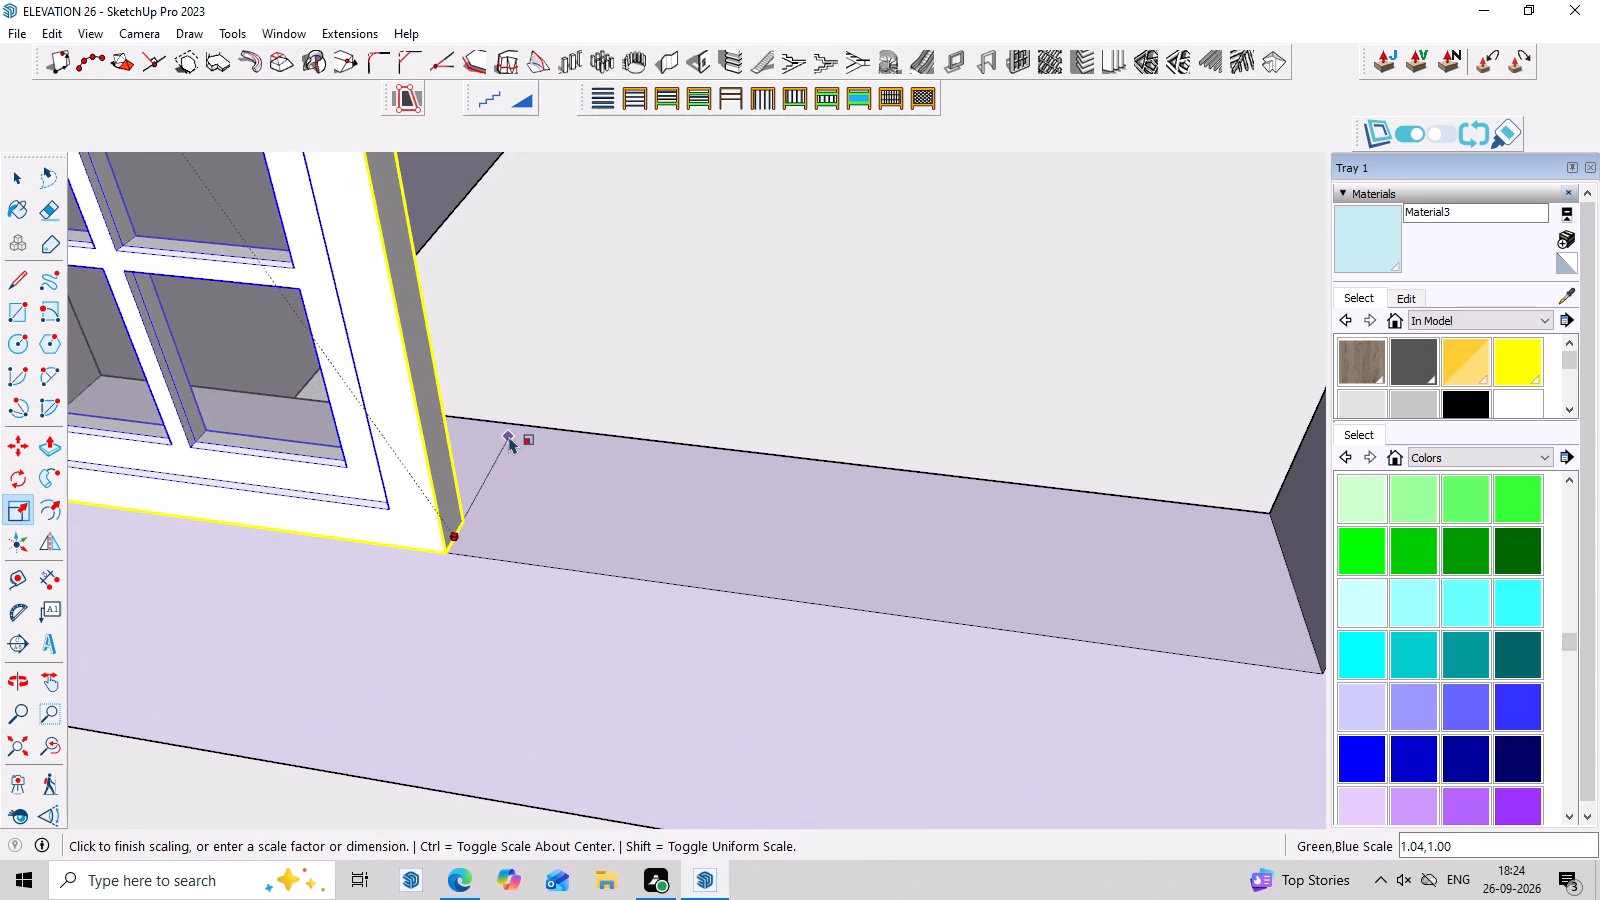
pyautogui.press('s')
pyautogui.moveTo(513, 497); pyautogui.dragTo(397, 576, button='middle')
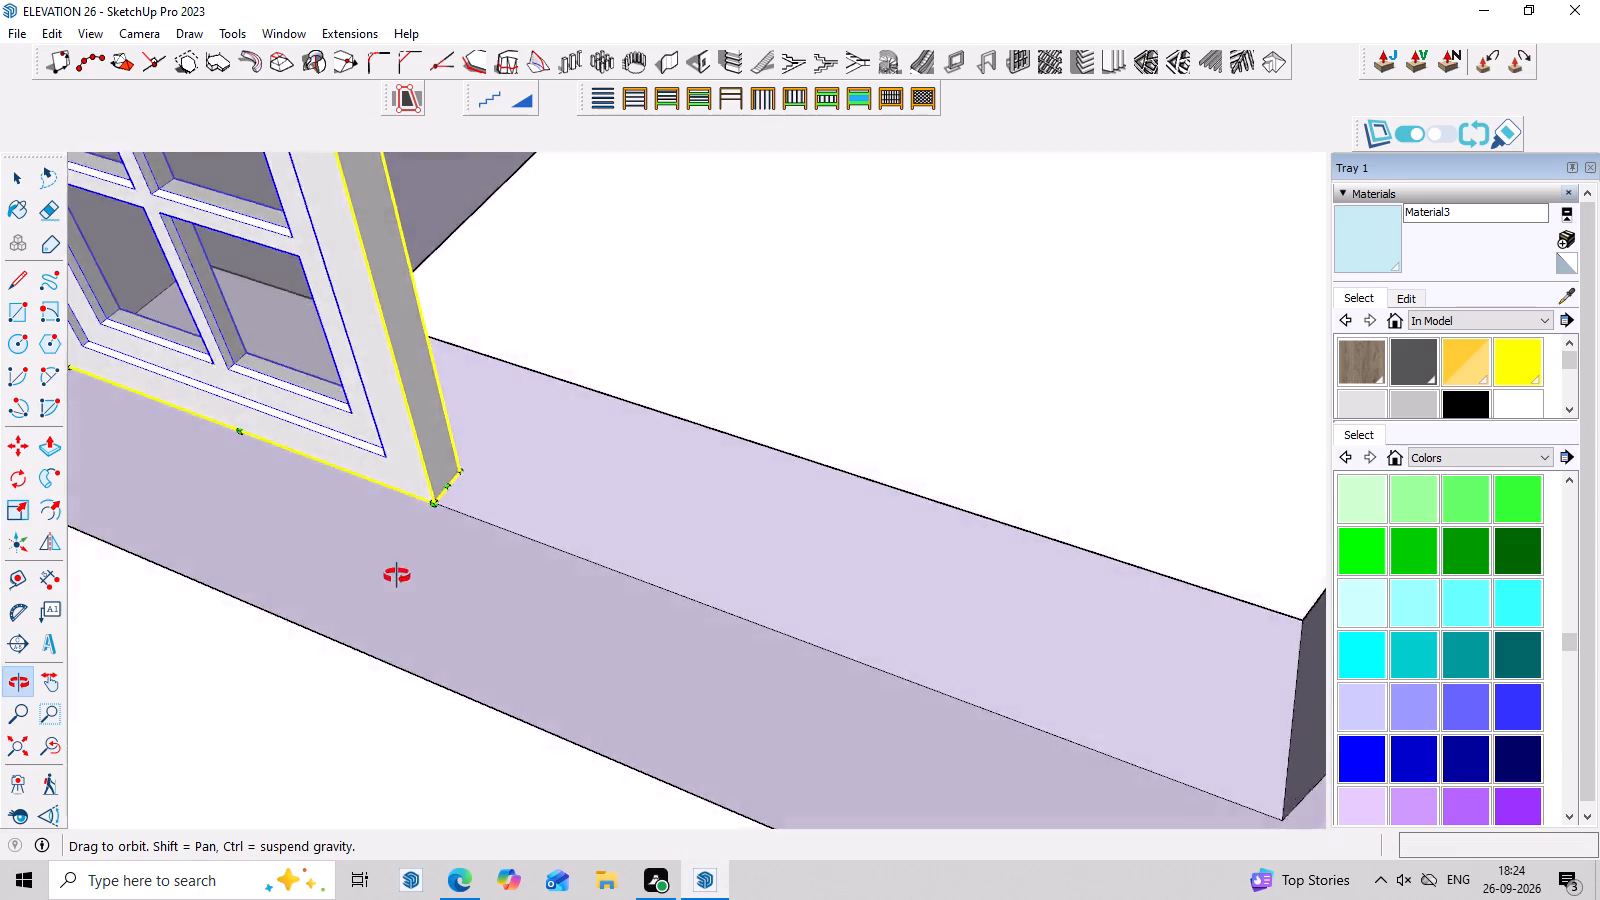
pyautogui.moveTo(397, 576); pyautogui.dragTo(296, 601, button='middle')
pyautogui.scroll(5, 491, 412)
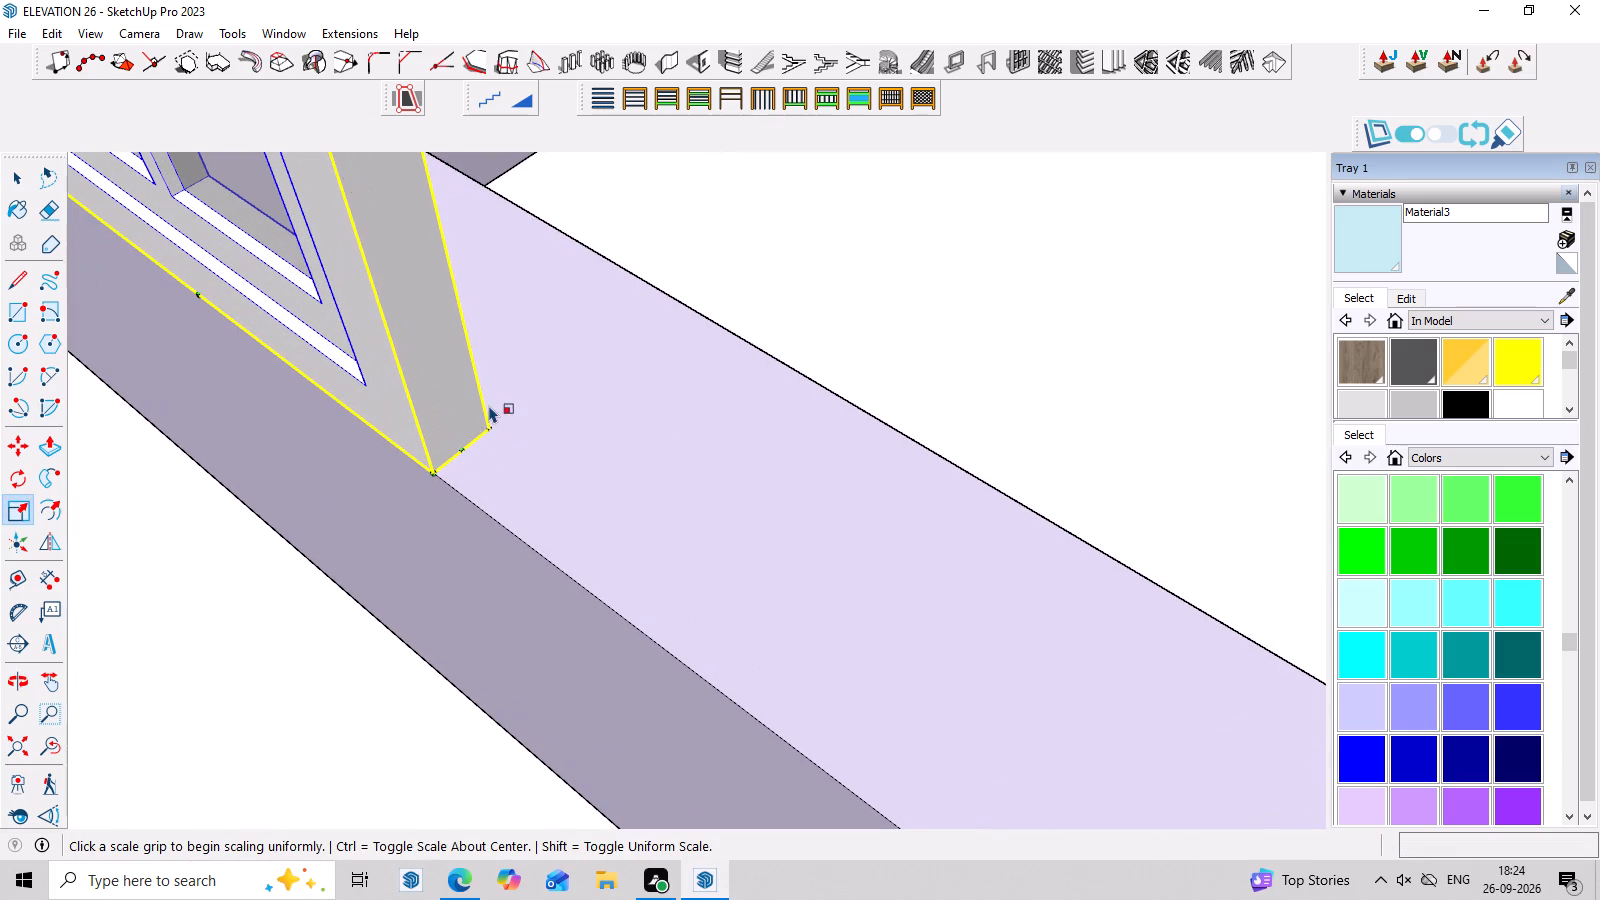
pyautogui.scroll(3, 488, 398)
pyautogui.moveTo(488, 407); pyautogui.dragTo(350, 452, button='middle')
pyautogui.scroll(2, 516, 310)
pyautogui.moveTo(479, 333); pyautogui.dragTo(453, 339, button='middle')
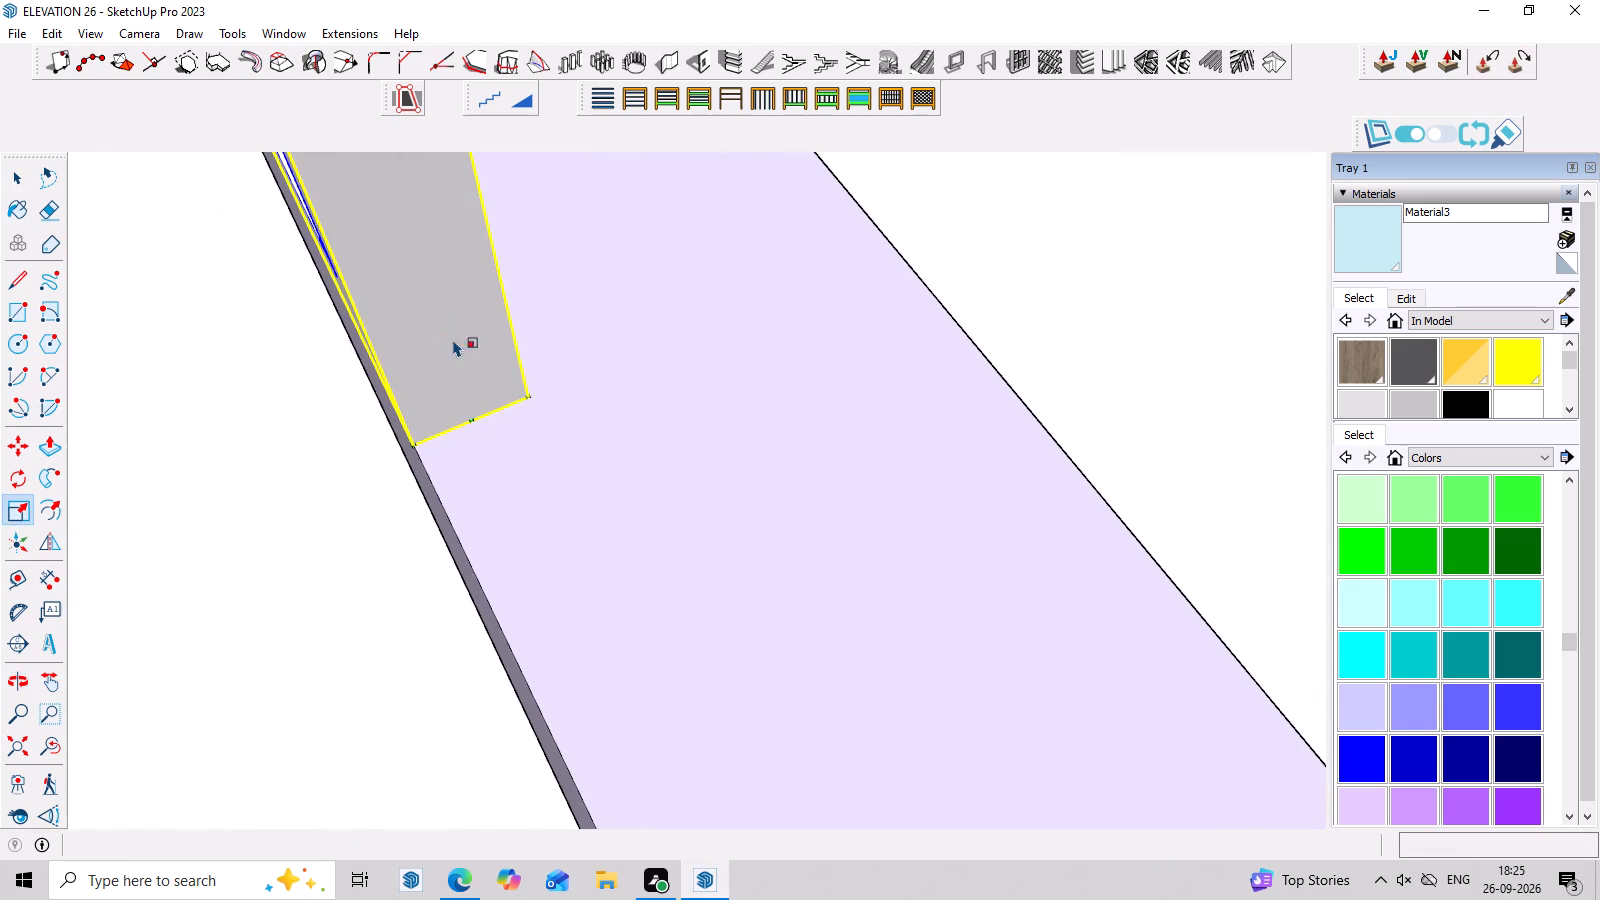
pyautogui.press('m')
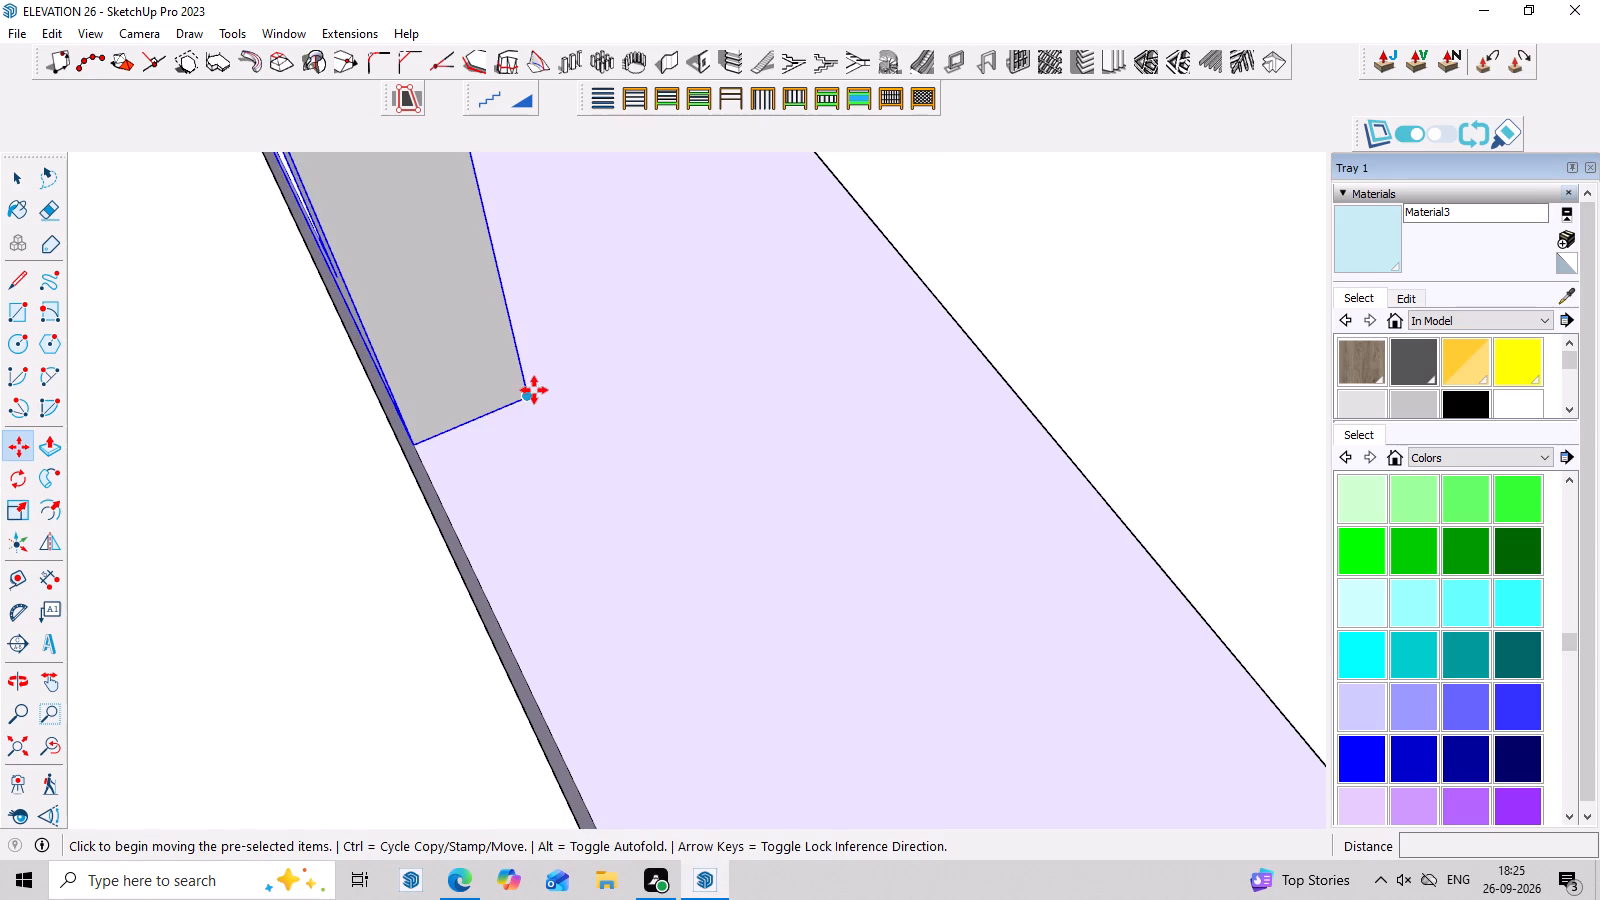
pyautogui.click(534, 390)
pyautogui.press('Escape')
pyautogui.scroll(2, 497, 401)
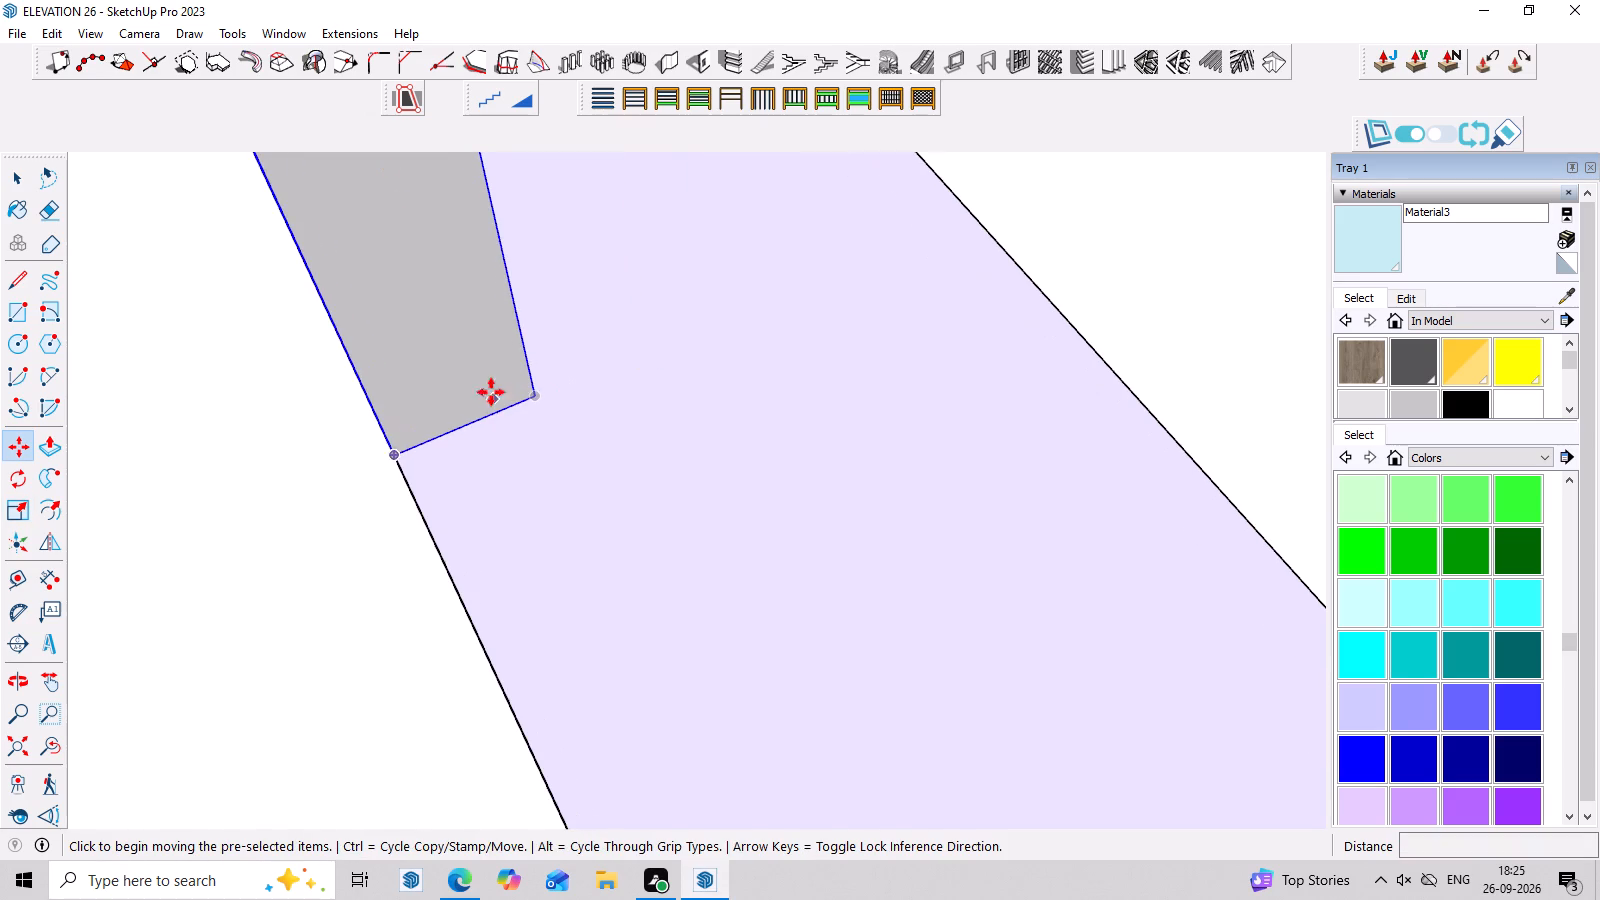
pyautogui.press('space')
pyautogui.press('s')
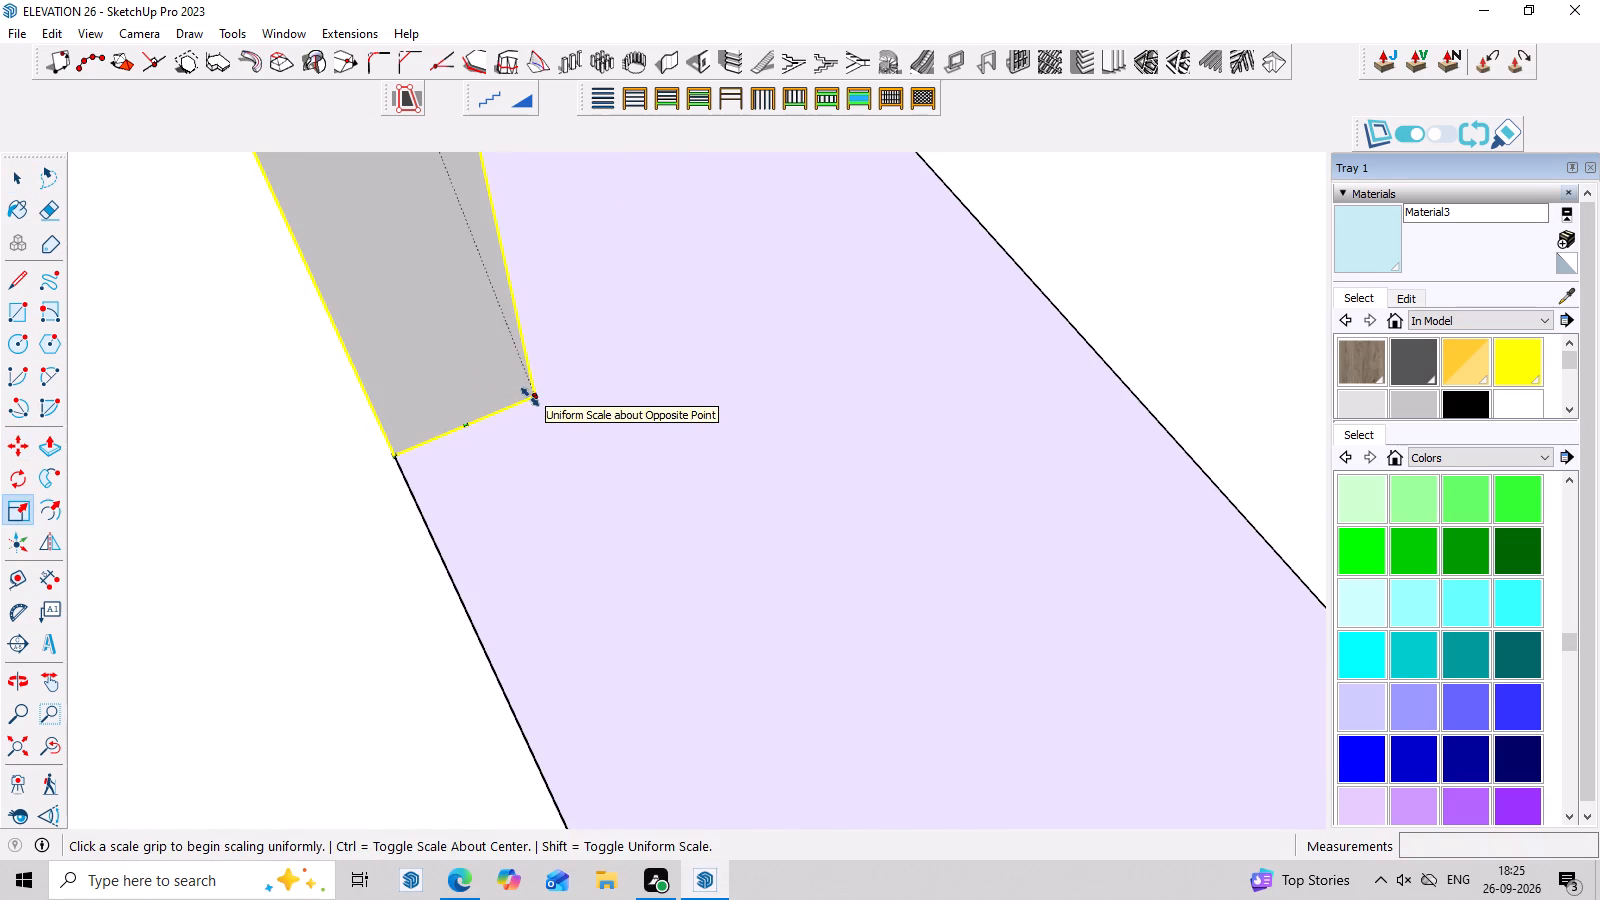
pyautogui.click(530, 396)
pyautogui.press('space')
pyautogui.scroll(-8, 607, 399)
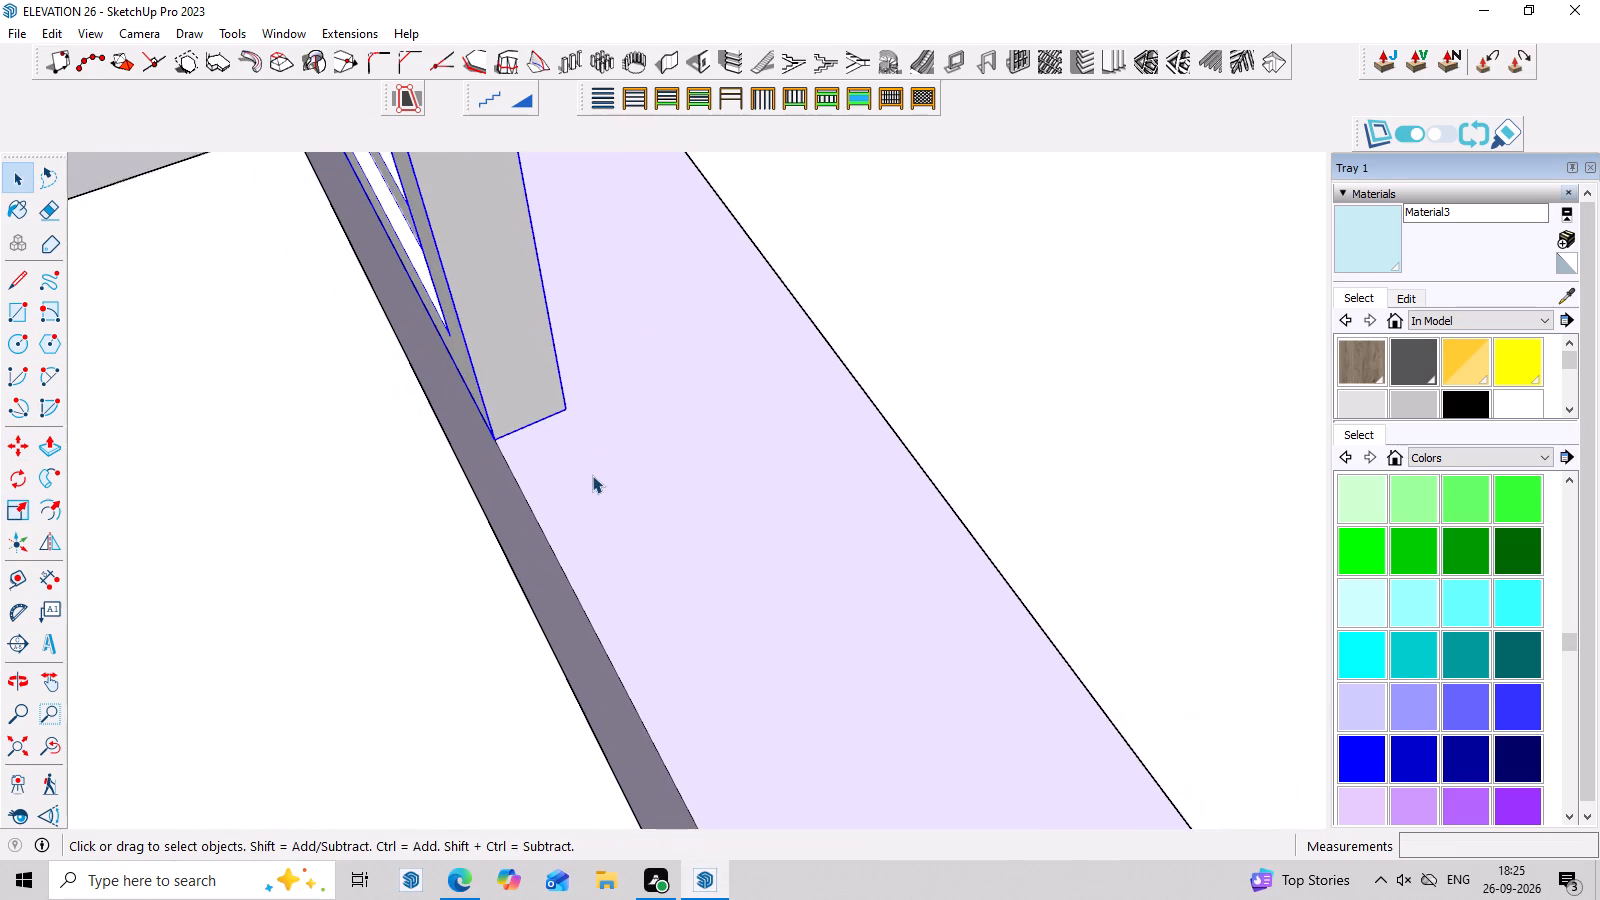
# Scale the narrow window's width by about 2.64, keeping its height, to span the ground-floor porch opening.
pyautogui.press('s')
pyautogui.click(537, 421)
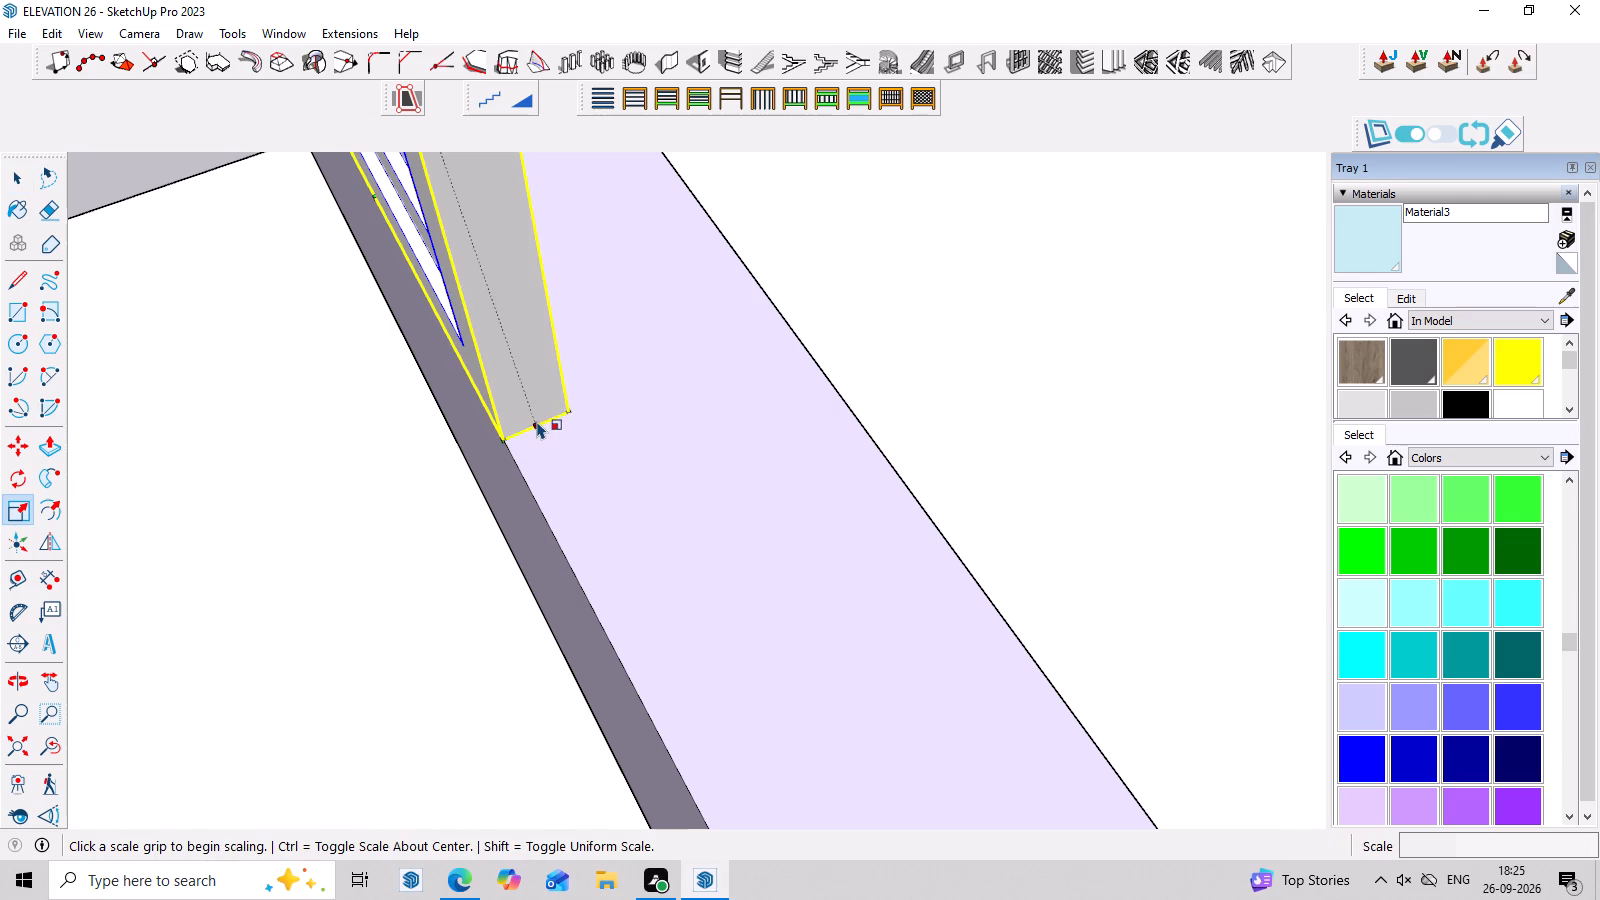
pyautogui.scroll(-14, 666, 576)
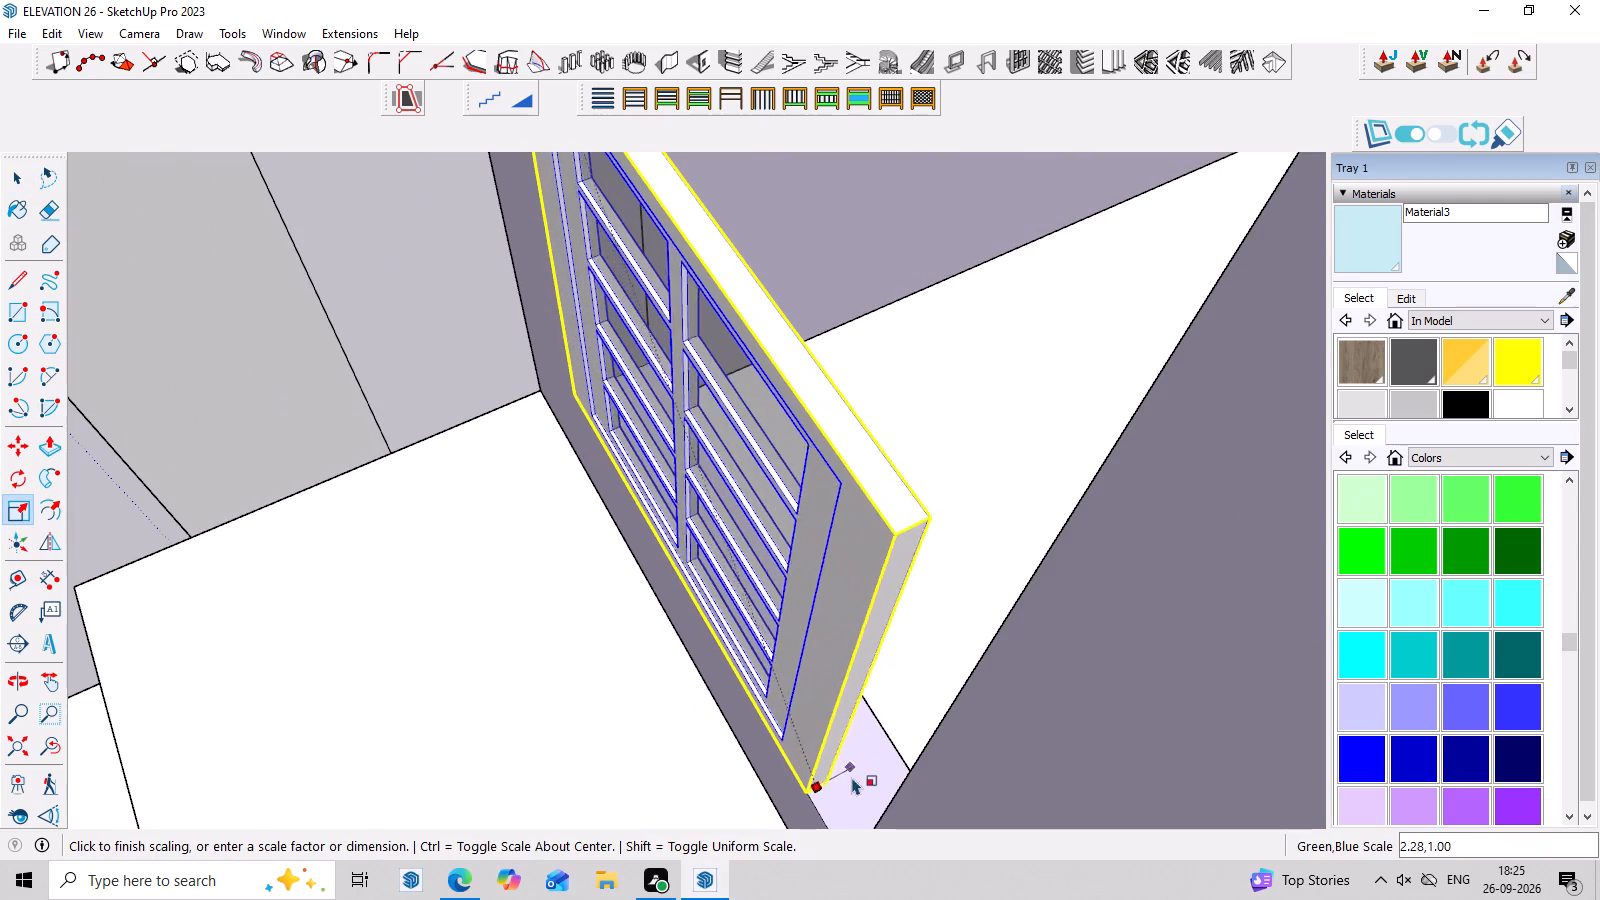
pyautogui.scroll(-4, 850, 762)
pyautogui.moveTo(851, 747); pyautogui.dragTo(889, 675, button='middle')
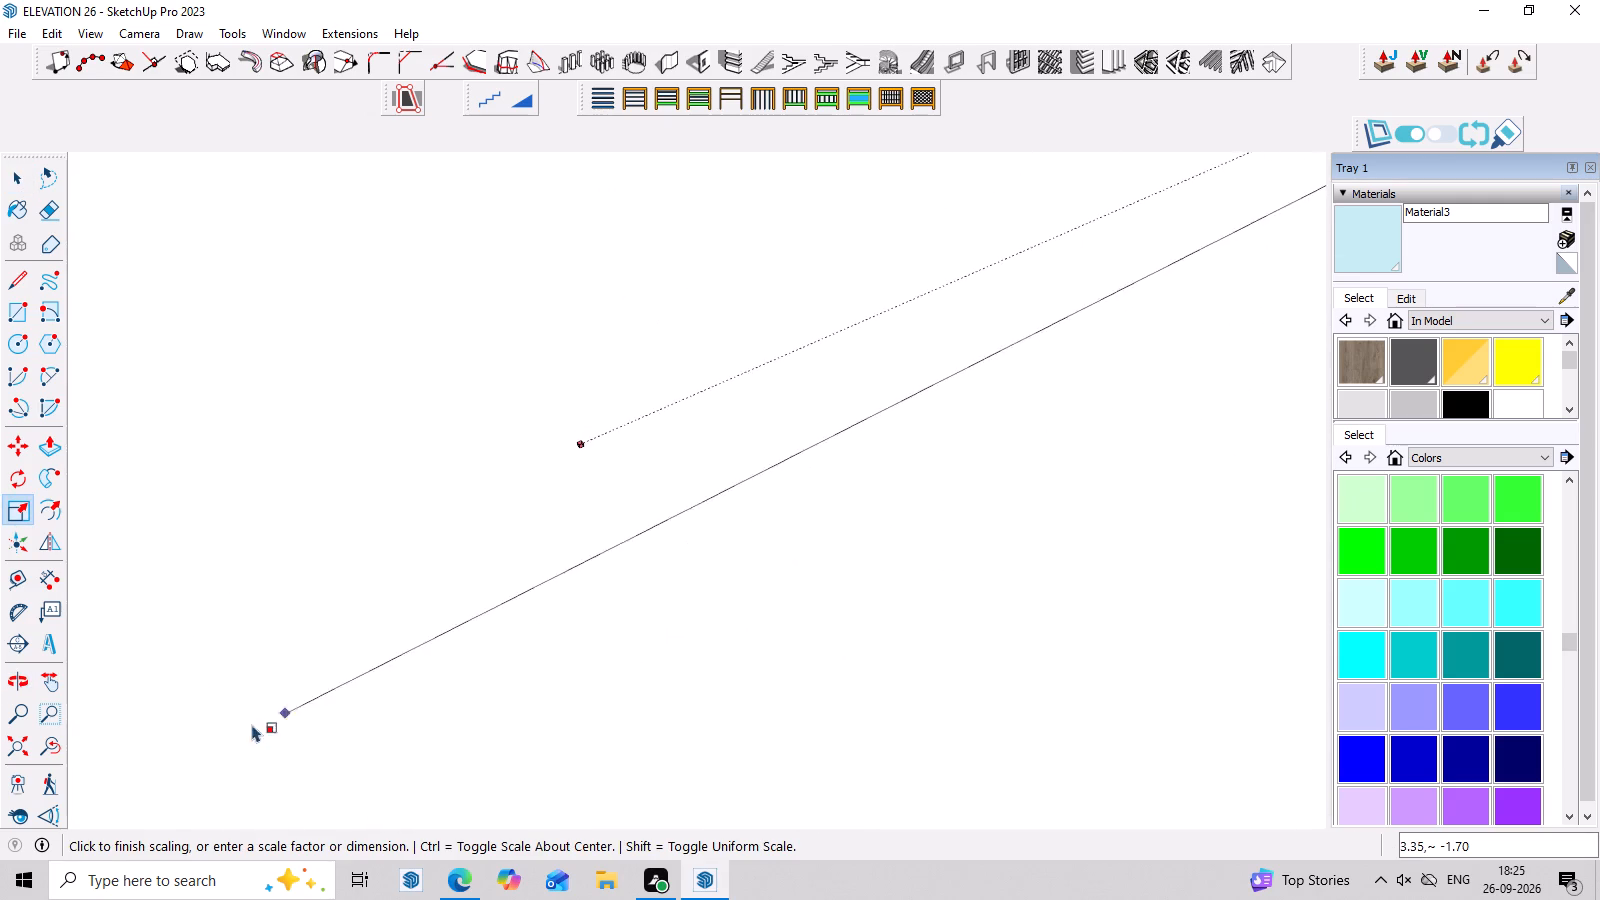
pyautogui.click(28, 743)
pyautogui.scroll(-2, 313, 689)
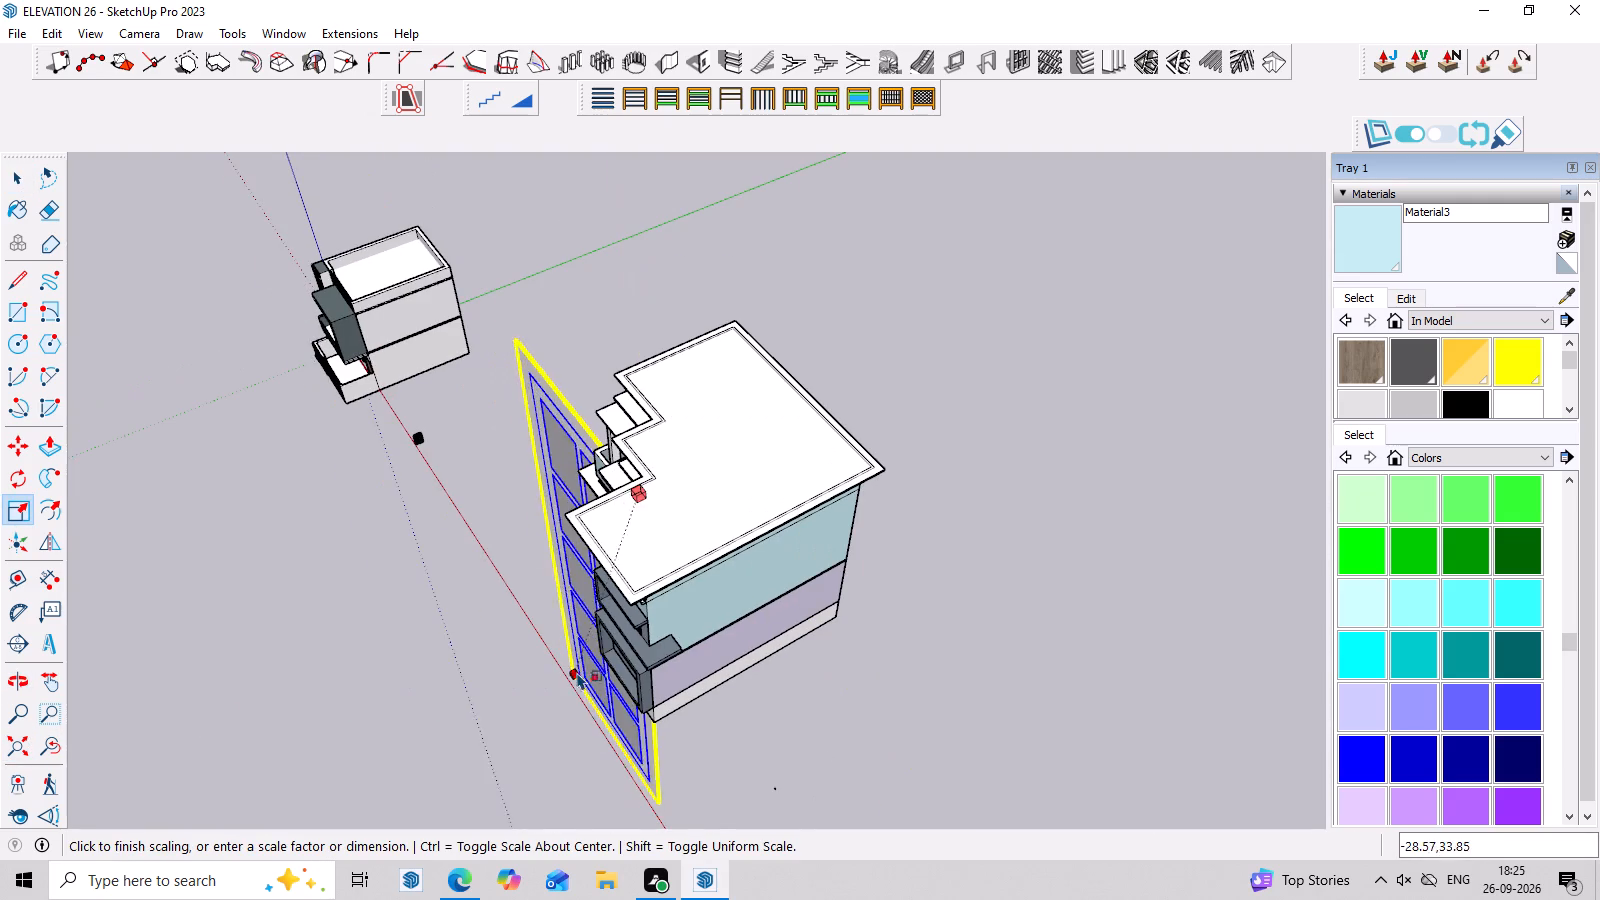
pyautogui.moveTo(628, 643); pyautogui.dragTo(896, 398, button='middle')
pyautogui.scroll(8, 706, 530)
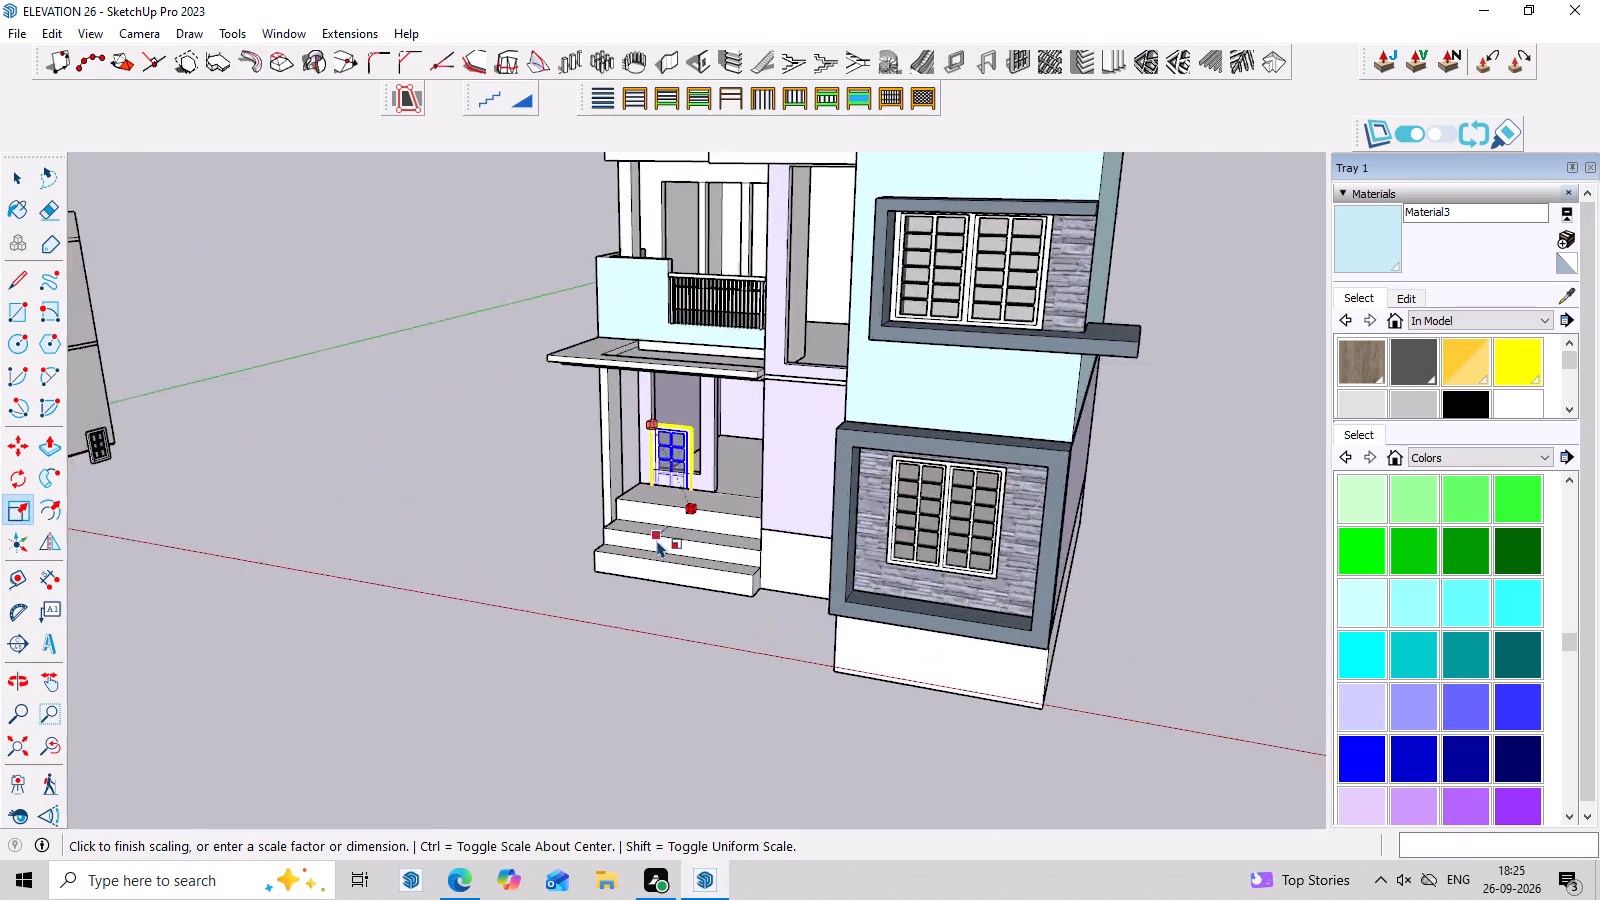
pyautogui.scroll(5, 657, 540)
pyautogui.scroll(7, 690, 431)
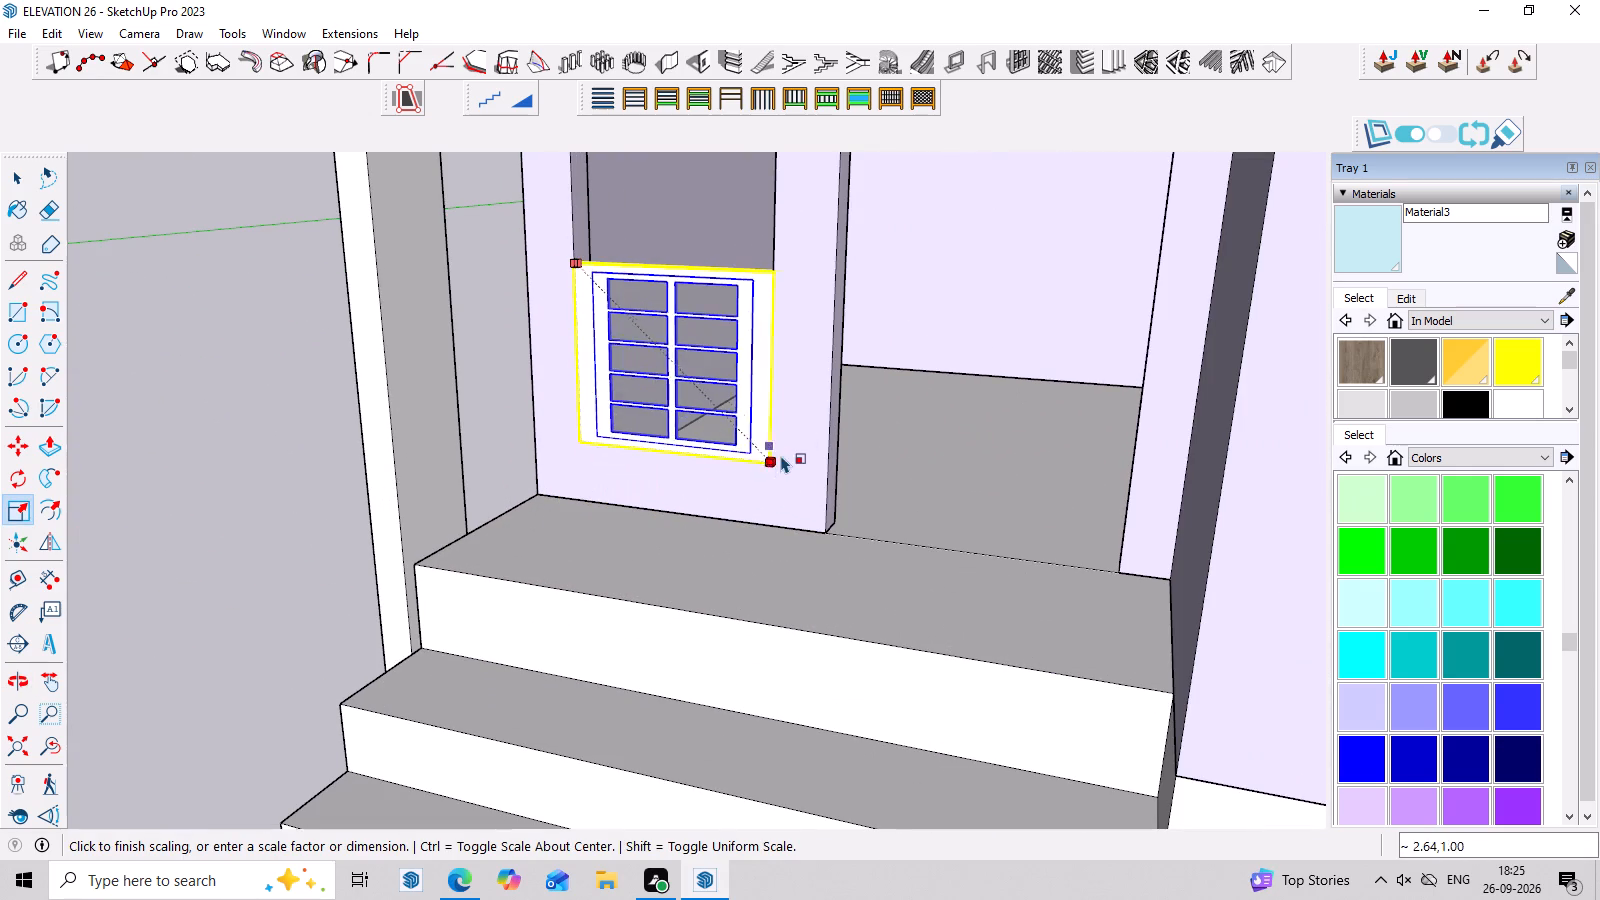
pyautogui.click(773, 461)
# Deepen the porch window's frame slightly toward the interior by scaling from its upper rear edge.
pyautogui.scroll(-4, 691, 383)
pyautogui.moveTo(691, 383); pyautogui.dragTo(753, 395, button='middle')
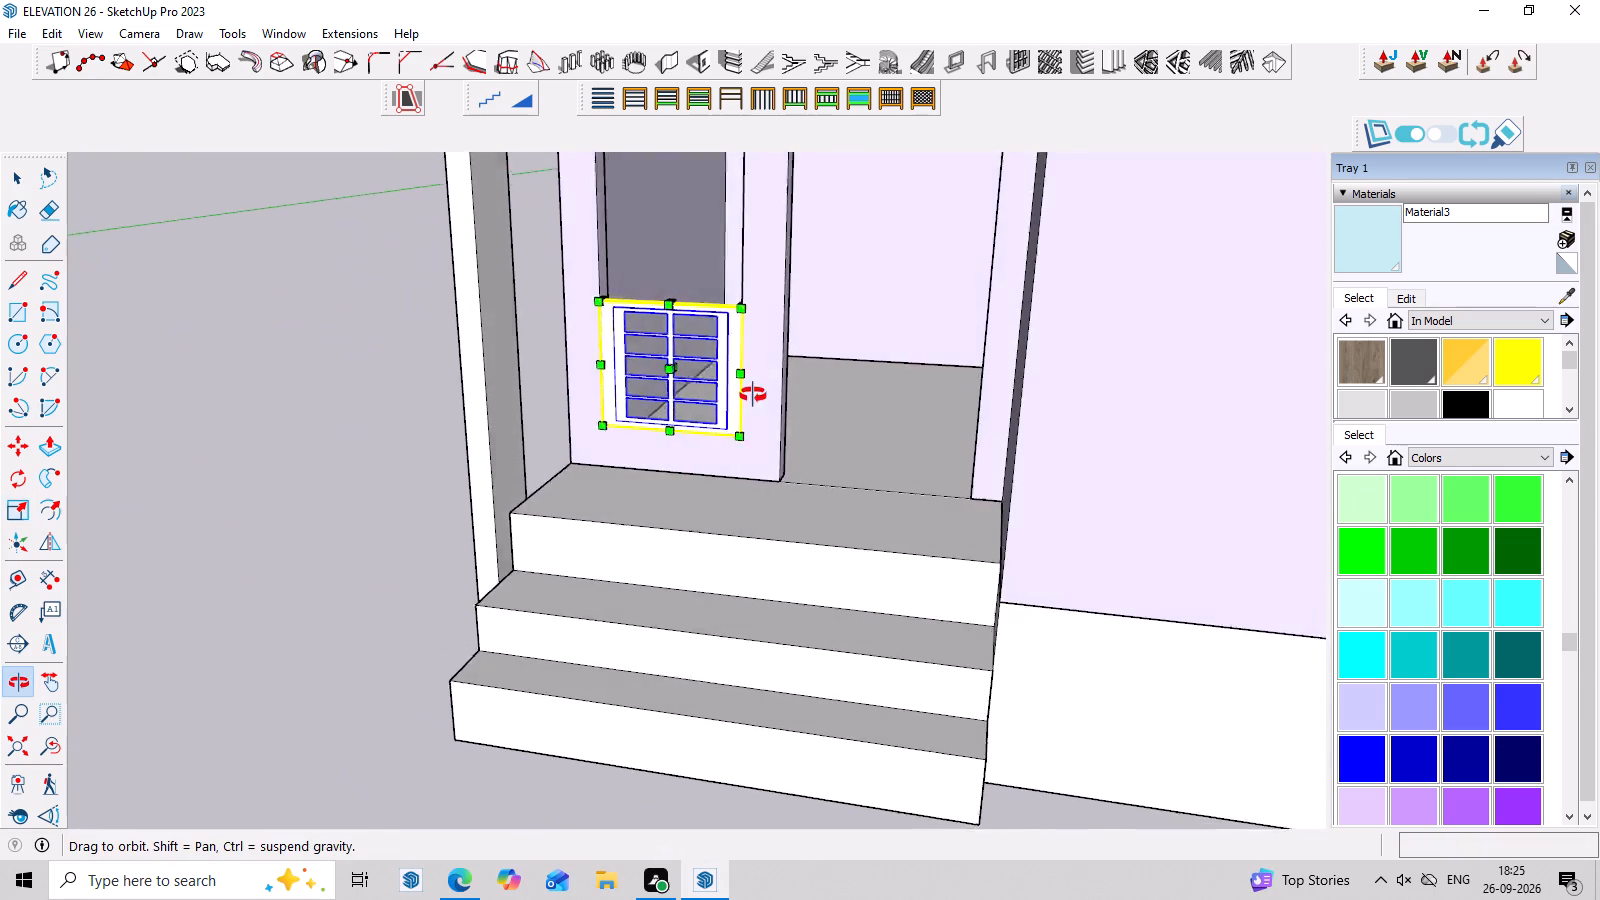
pyautogui.moveTo(753, 395); pyautogui.dragTo(763, 392, button='middle')
pyautogui.scroll(3, 622, 279)
pyautogui.scroll(-4, 659, 297)
pyautogui.moveTo(765, 413); pyautogui.dragTo(779, 475, button='middle')
pyautogui.scroll(-2, 769, 433)
pyautogui.scroll(2, 823, 507)
pyautogui.moveTo(842, 470); pyautogui.dragTo(880, 309, button='middle')
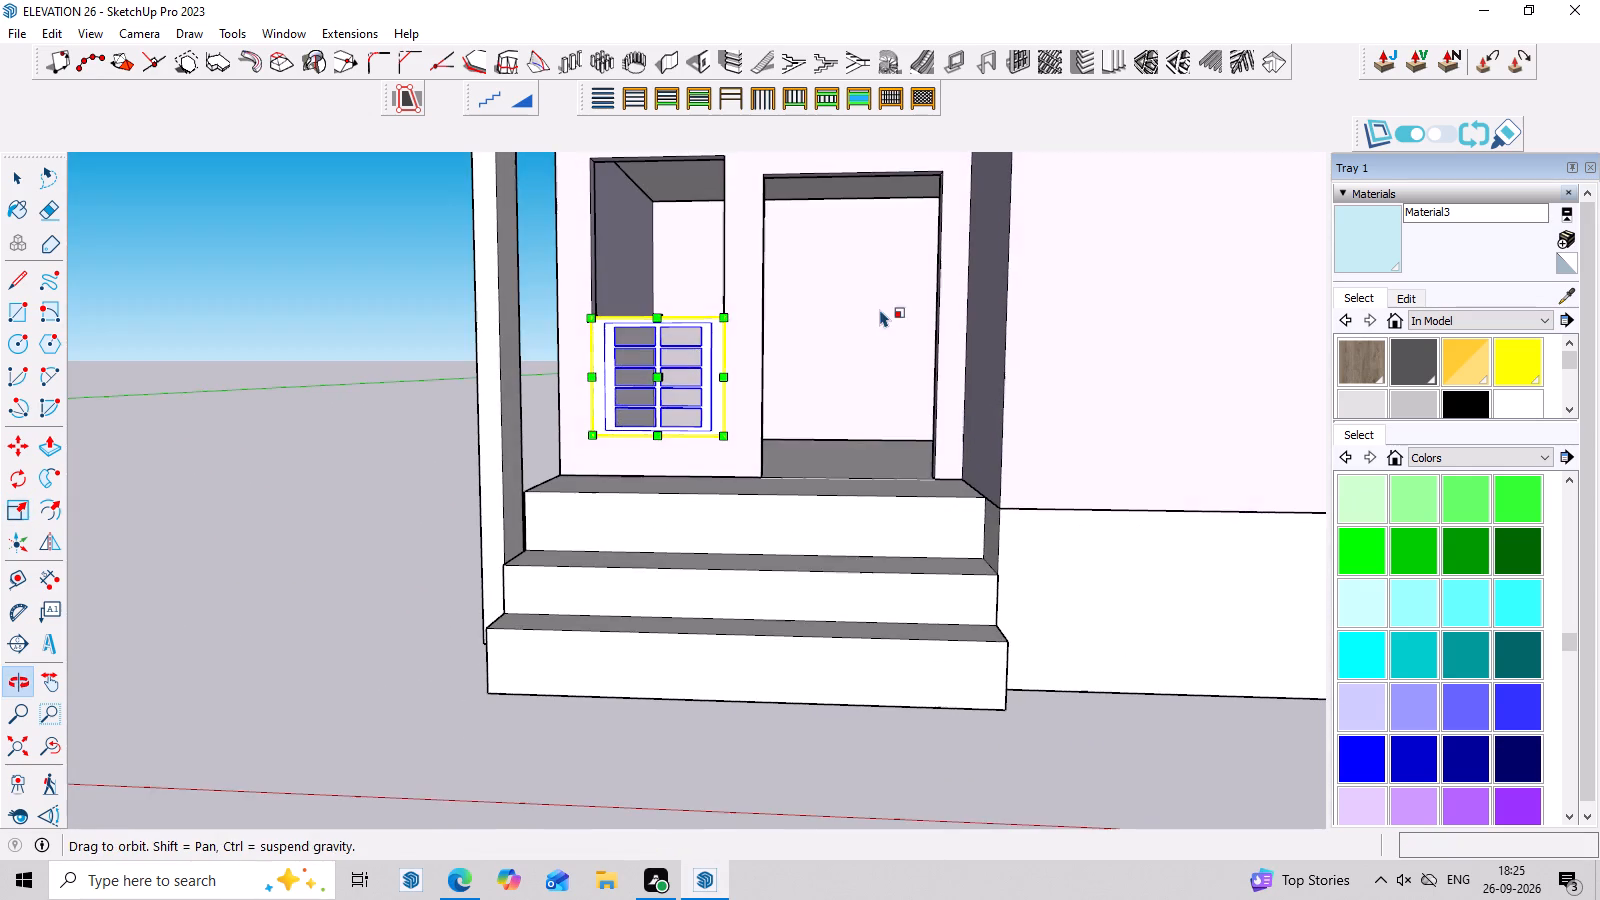
pyautogui.moveTo(880, 309); pyautogui.dragTo(880, 313, button='middle')
pyautogui.scroll(-3, 629, 165)
pyautogui.scroll(9, 667, 158)
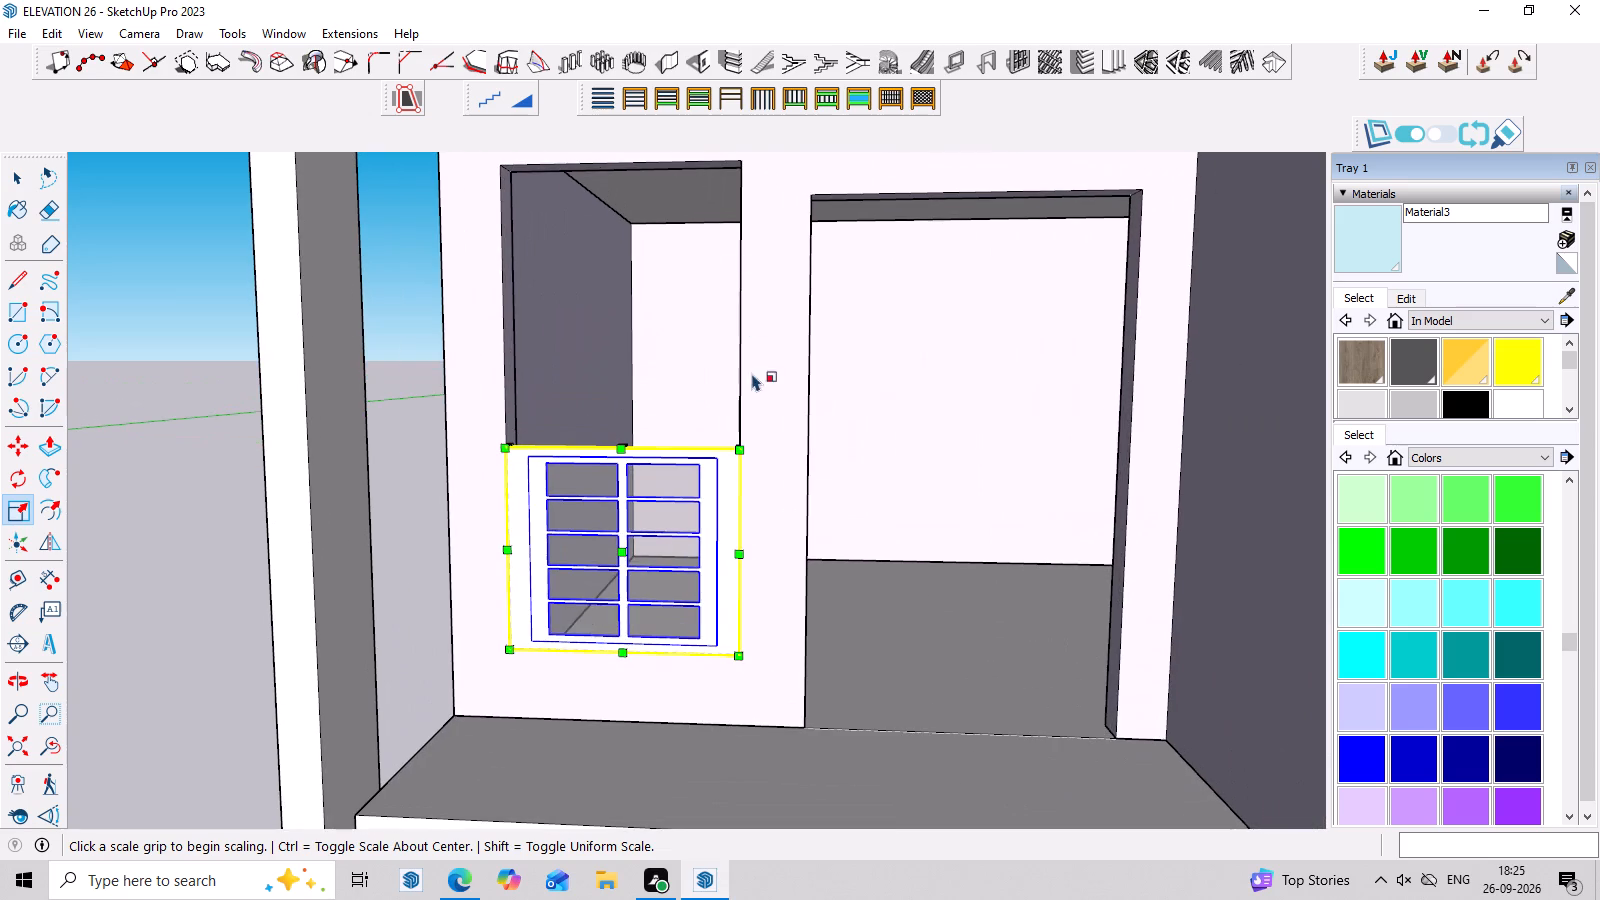
pyautogui.scroll(3, 611, 440)
pyautogui.moveTo(630, 475); pyautogui.dragTo(660, 614, button='middle')
pyautogui.scroll(3, 653, 518)
pyautogui.scroll(3, 645, 414)
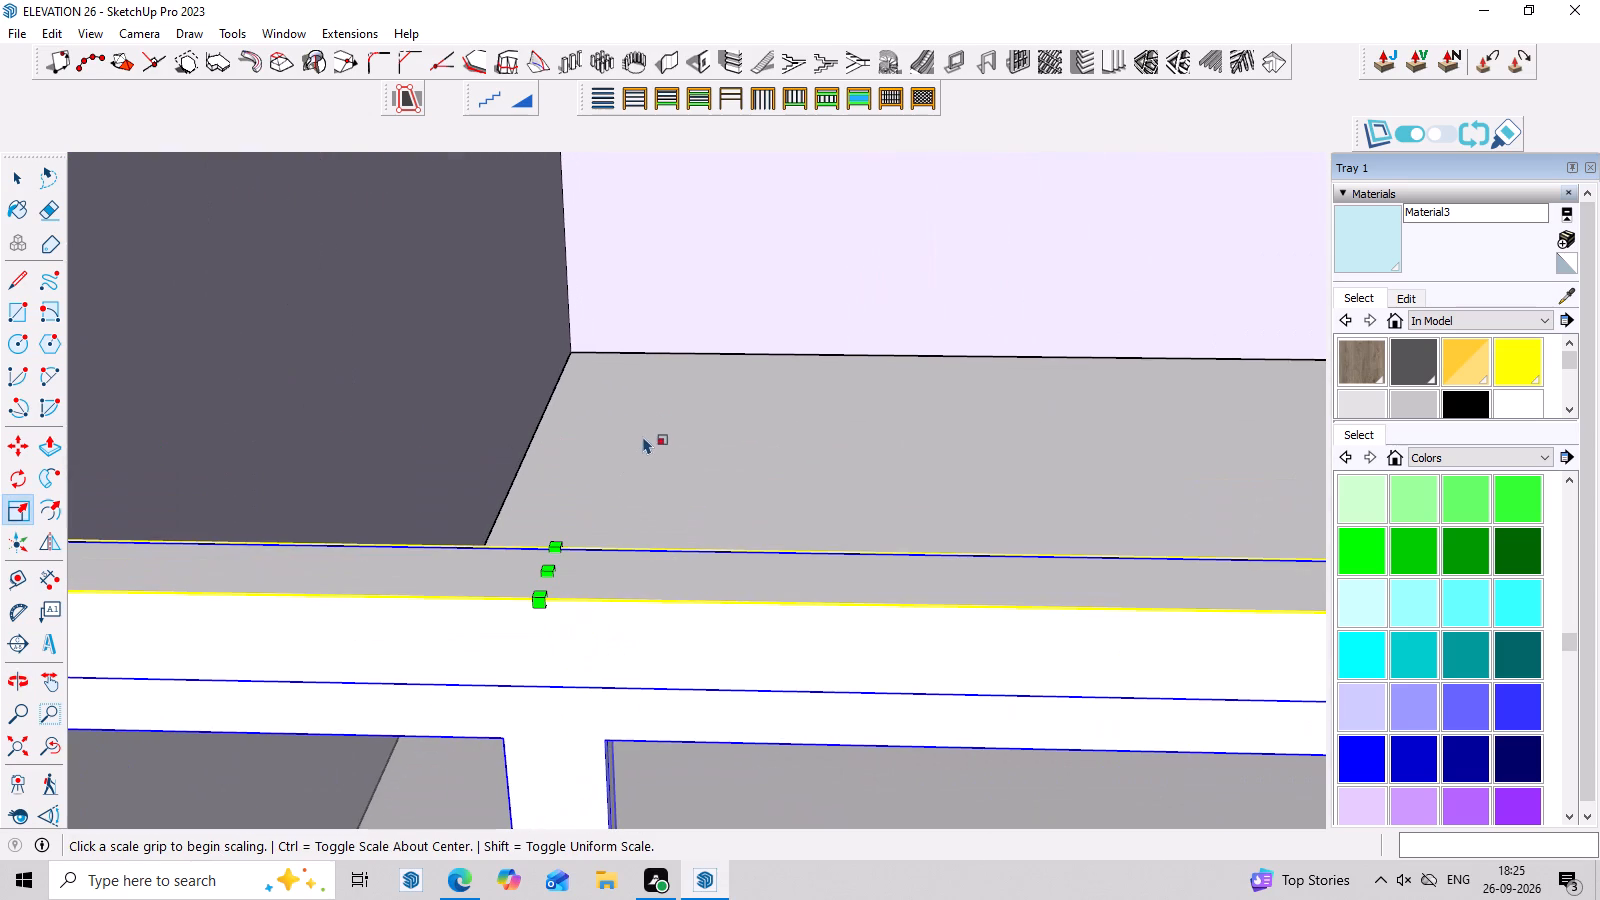
pyautogui.click(557, 539)
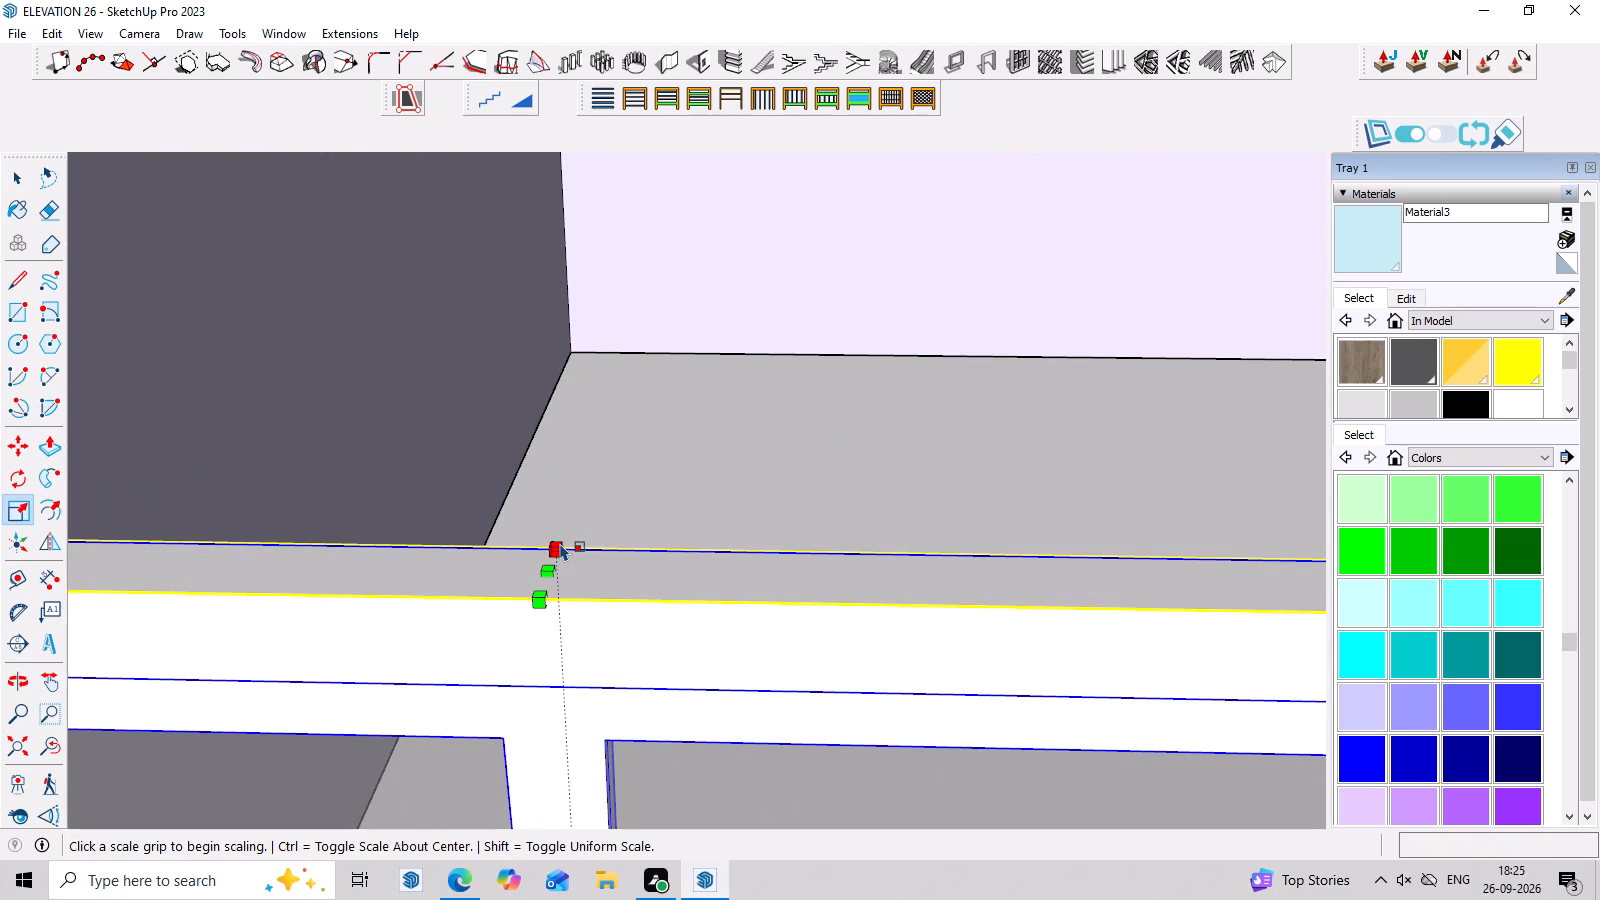
pyautogui.click(560, 543)
pyautogui.click(573, 512)
# Scale the porch window's height up to the top edge of the opening.
pyautogui.click(557, 540)
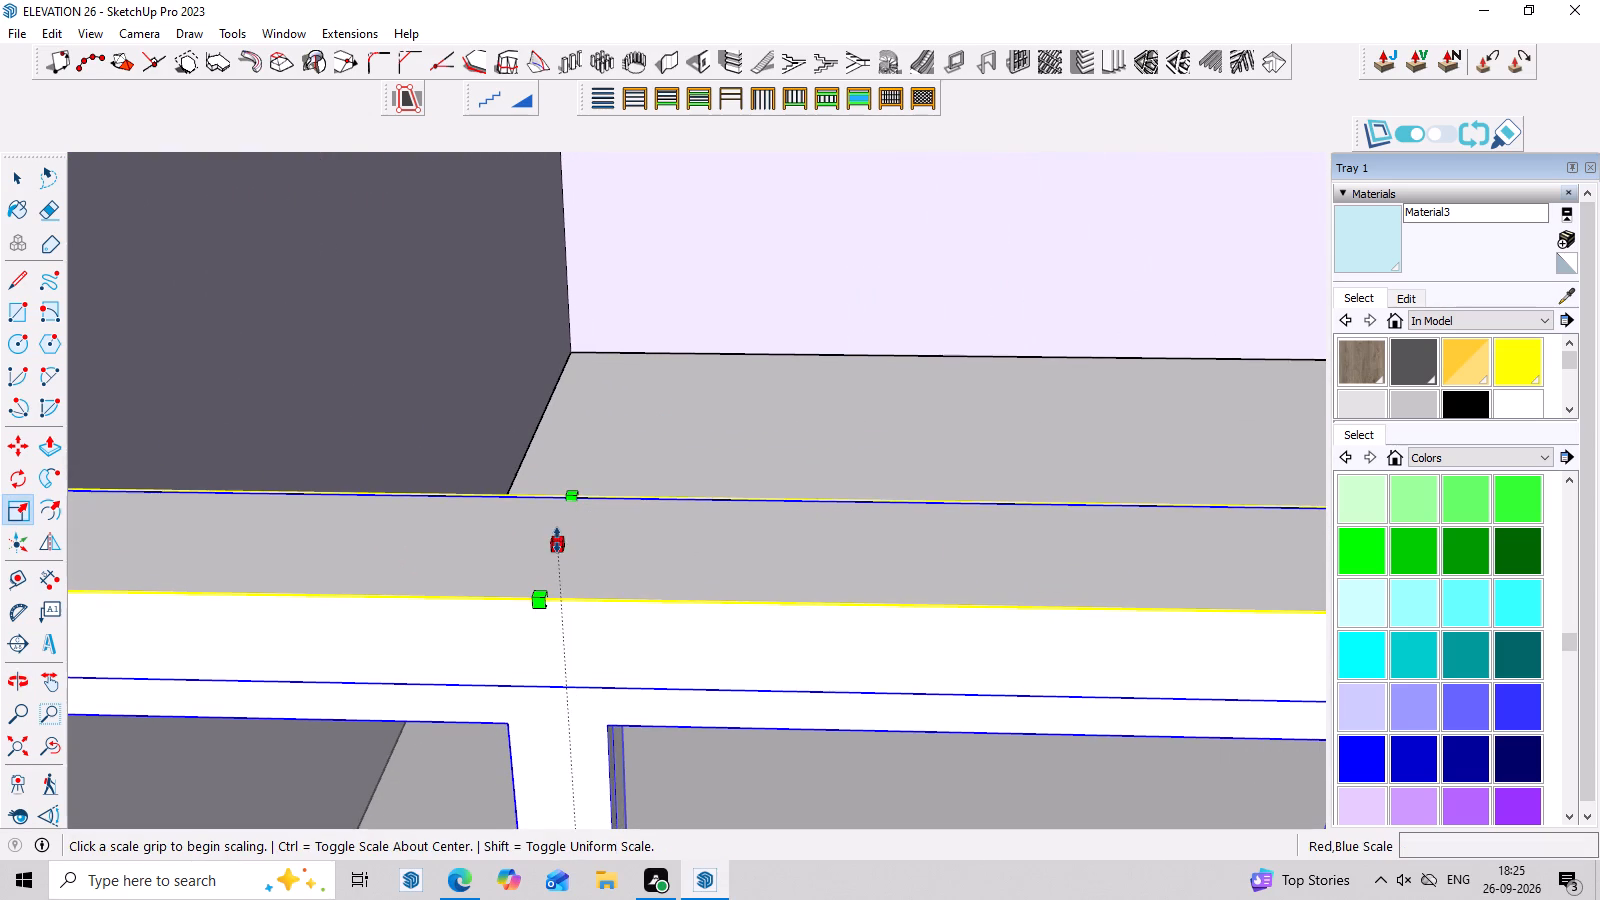
pyautogui.scroll(-20, 581, 451)
pyautogui.scroll(-3, 598, 458)
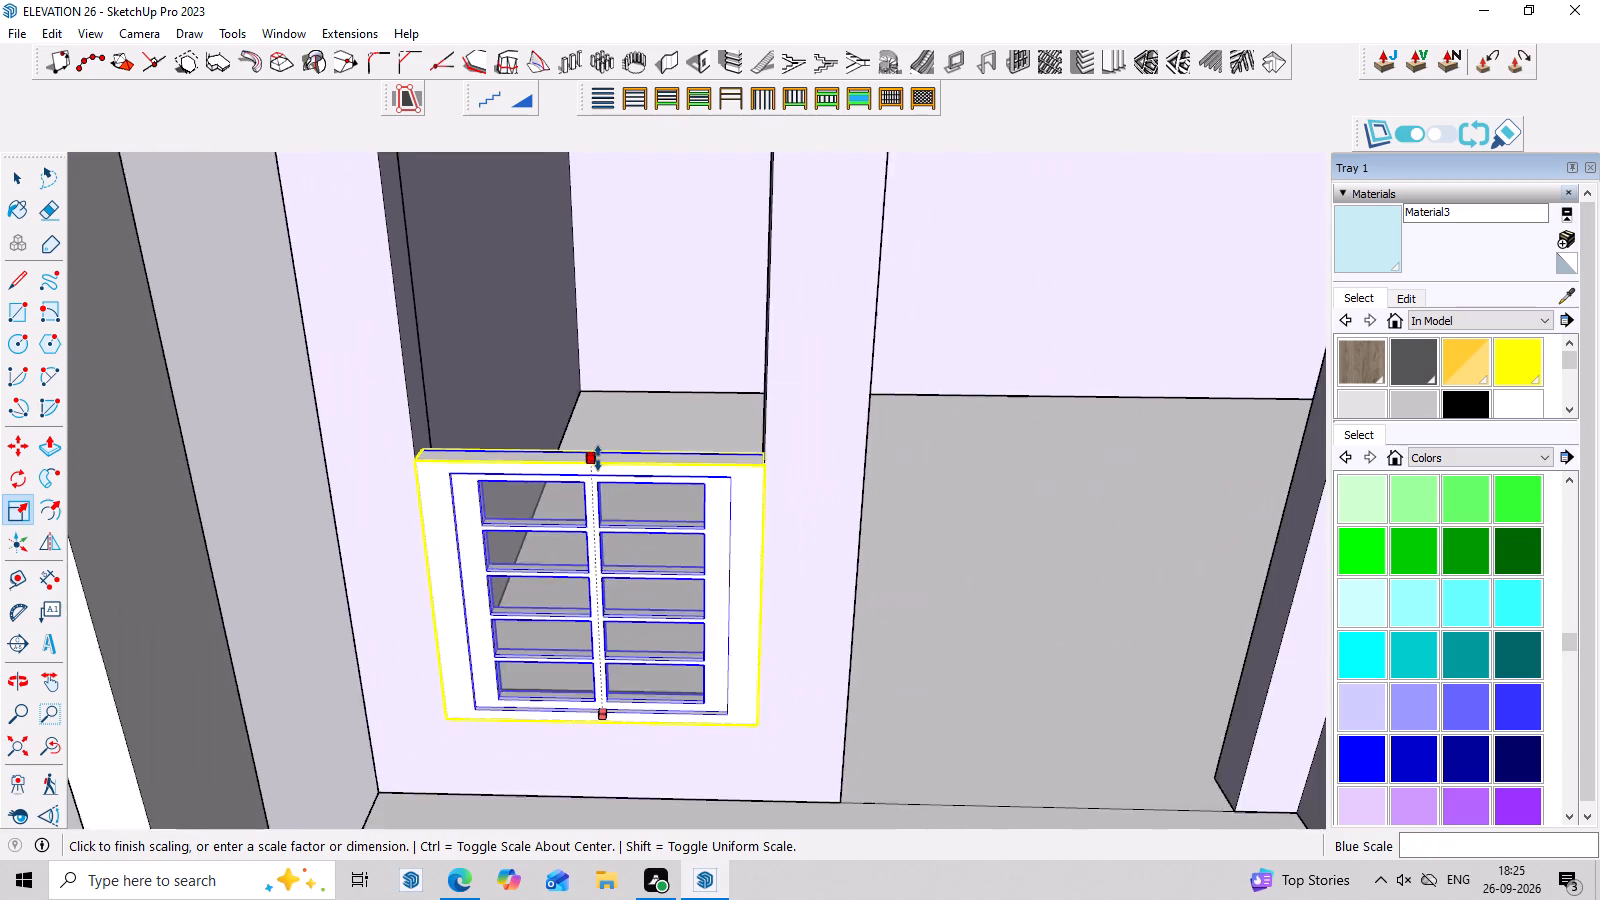
pyautogui.scroll(-5, 598, 458)
pyautogui.moveTo(598, 458); pyautogui.dragTo(615, 382, button='middle')
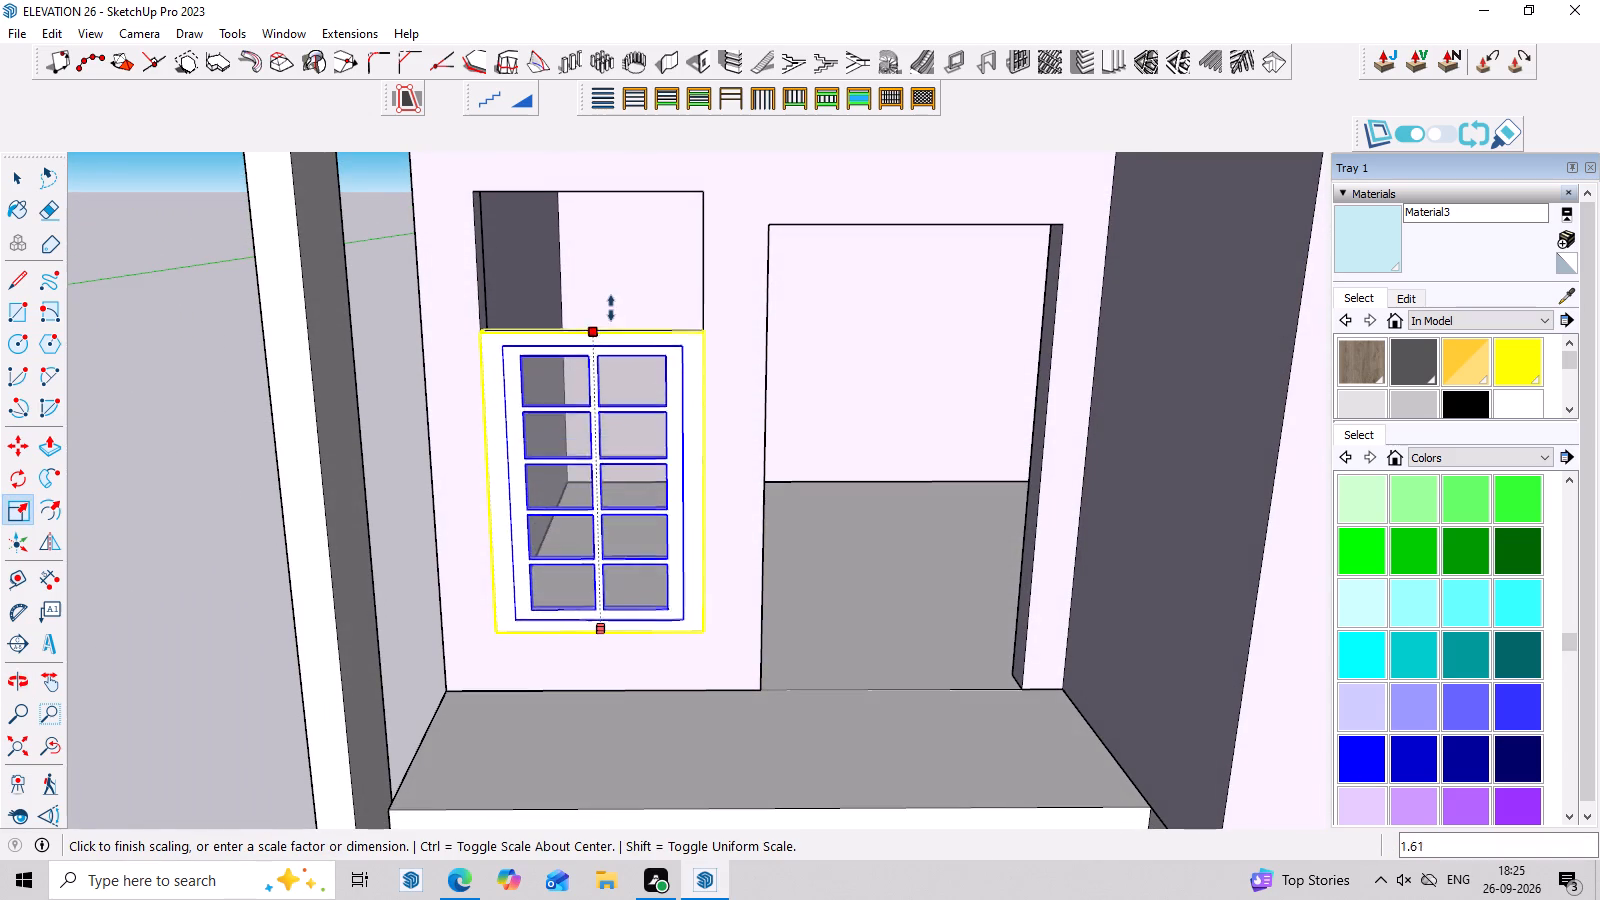
pyautogui.click(595, 190)
# Scale the porch window's depth by about 1.30, keeping its width at 1.00, and clear the selection.
pyautogui.scroll(-3, 642, 338)
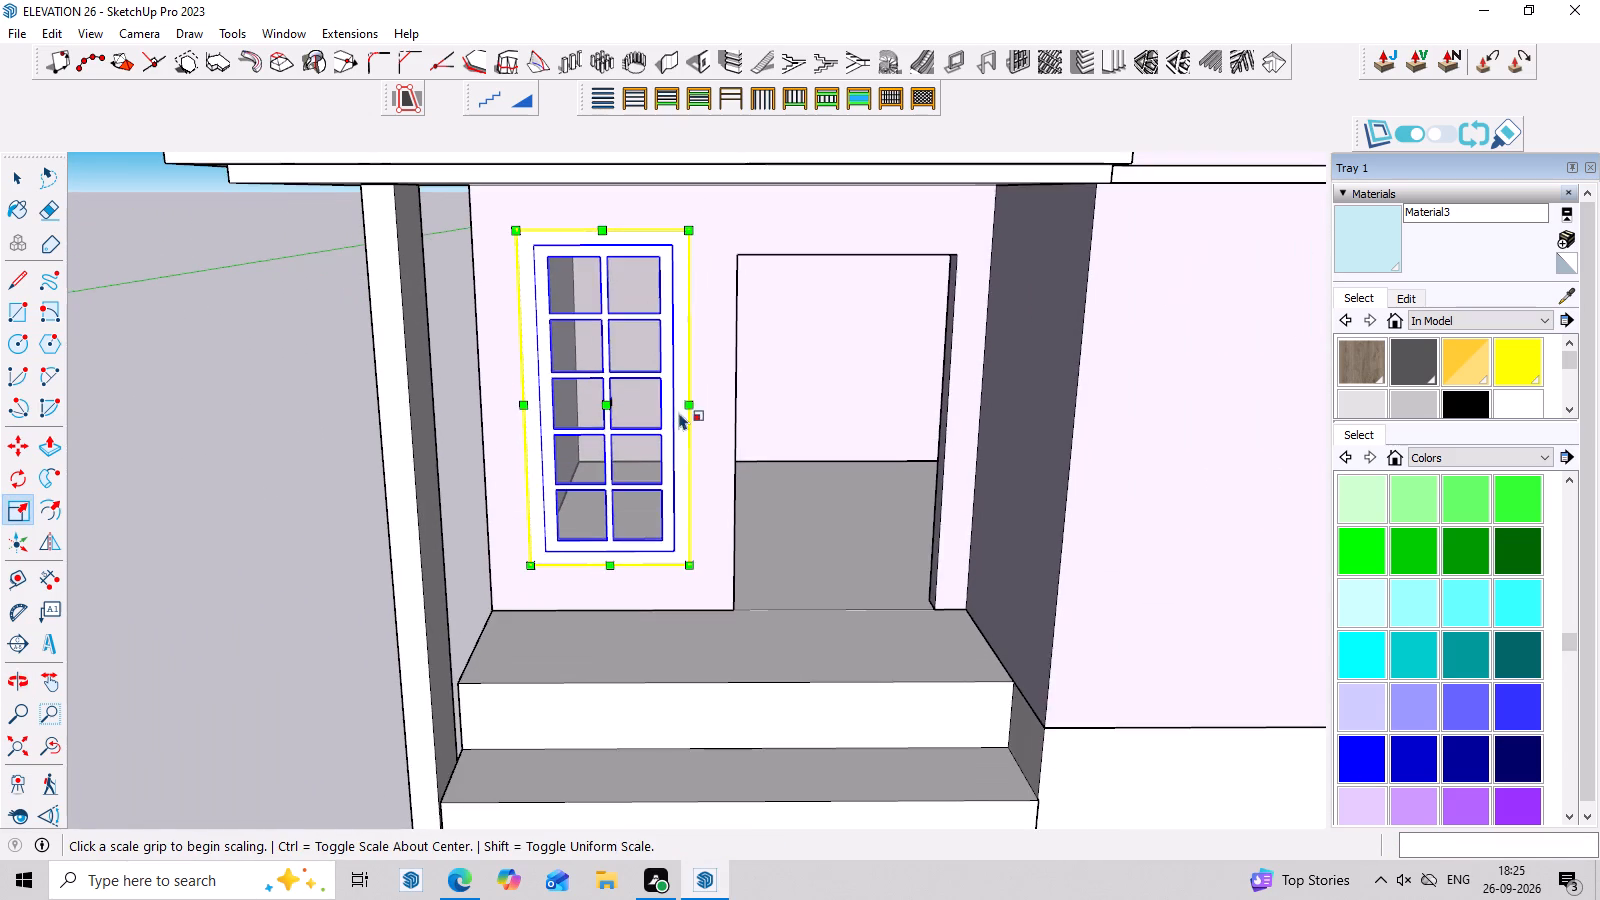
pyautogui.scroll(3, 681, 398)
pyautogui.click(699, 404)
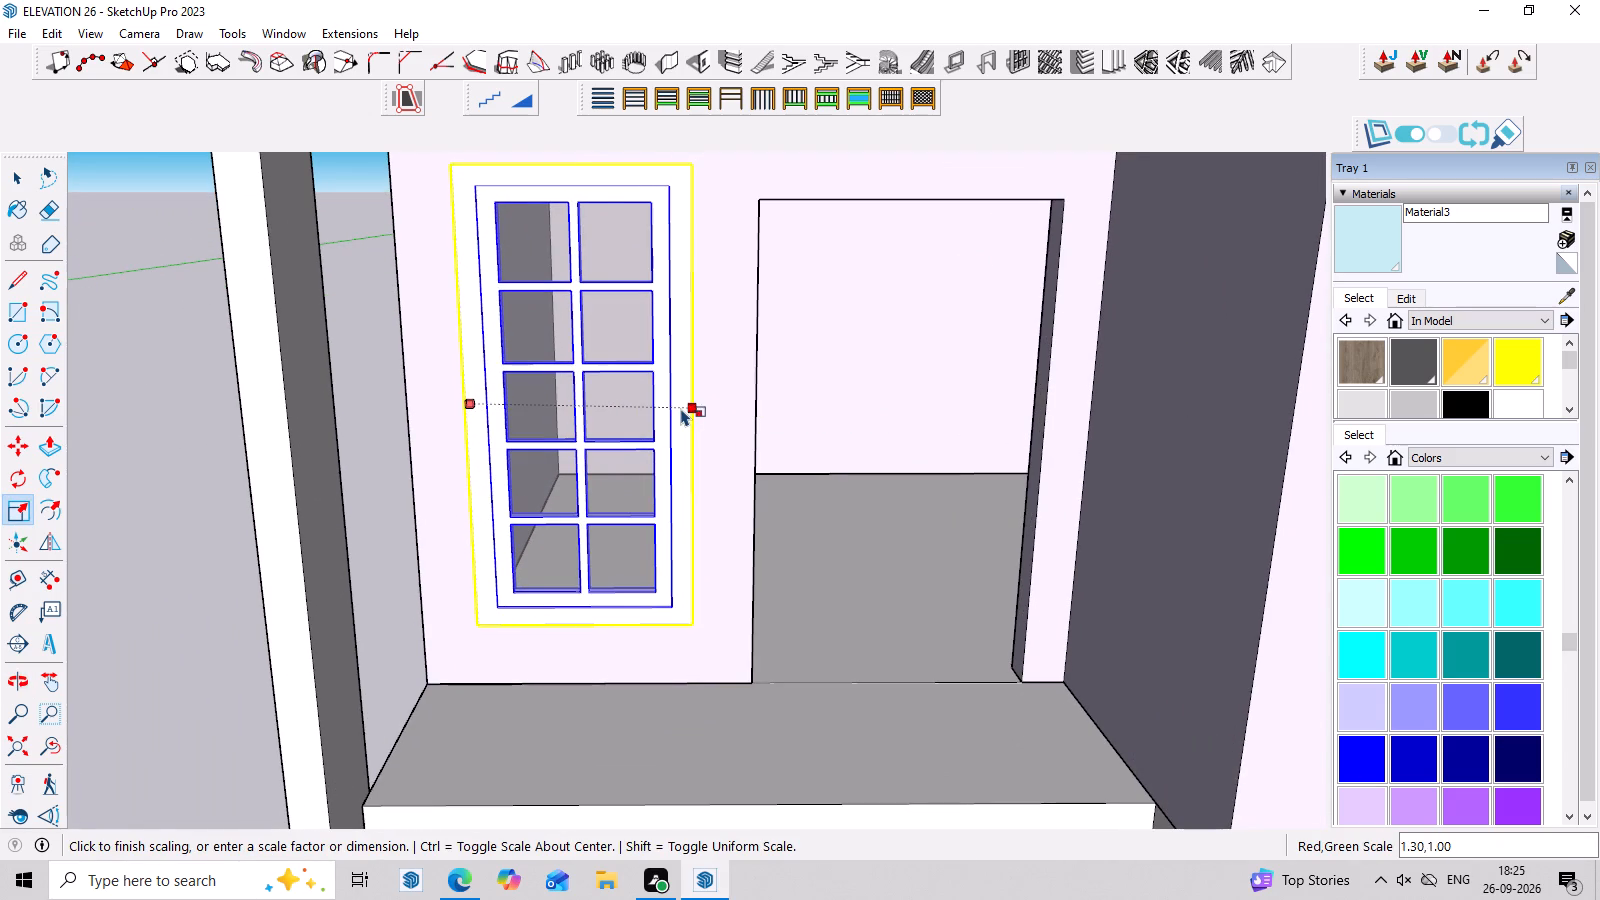
pyautogui.click(683, 408)
pyautogui.scroll(-9, 677, 430)
pyautogui.moveTo(727, 655); pyautogui.dragTo(748, 600, button='middle')
pyautogui.press('space')
pyautogui.click(441, 490)
# Delete the spare window model standing on the ground outside the house.
pyautogui.scroll(-7, 442, 490)
pyautogui.scroll(-3, 912, 697)
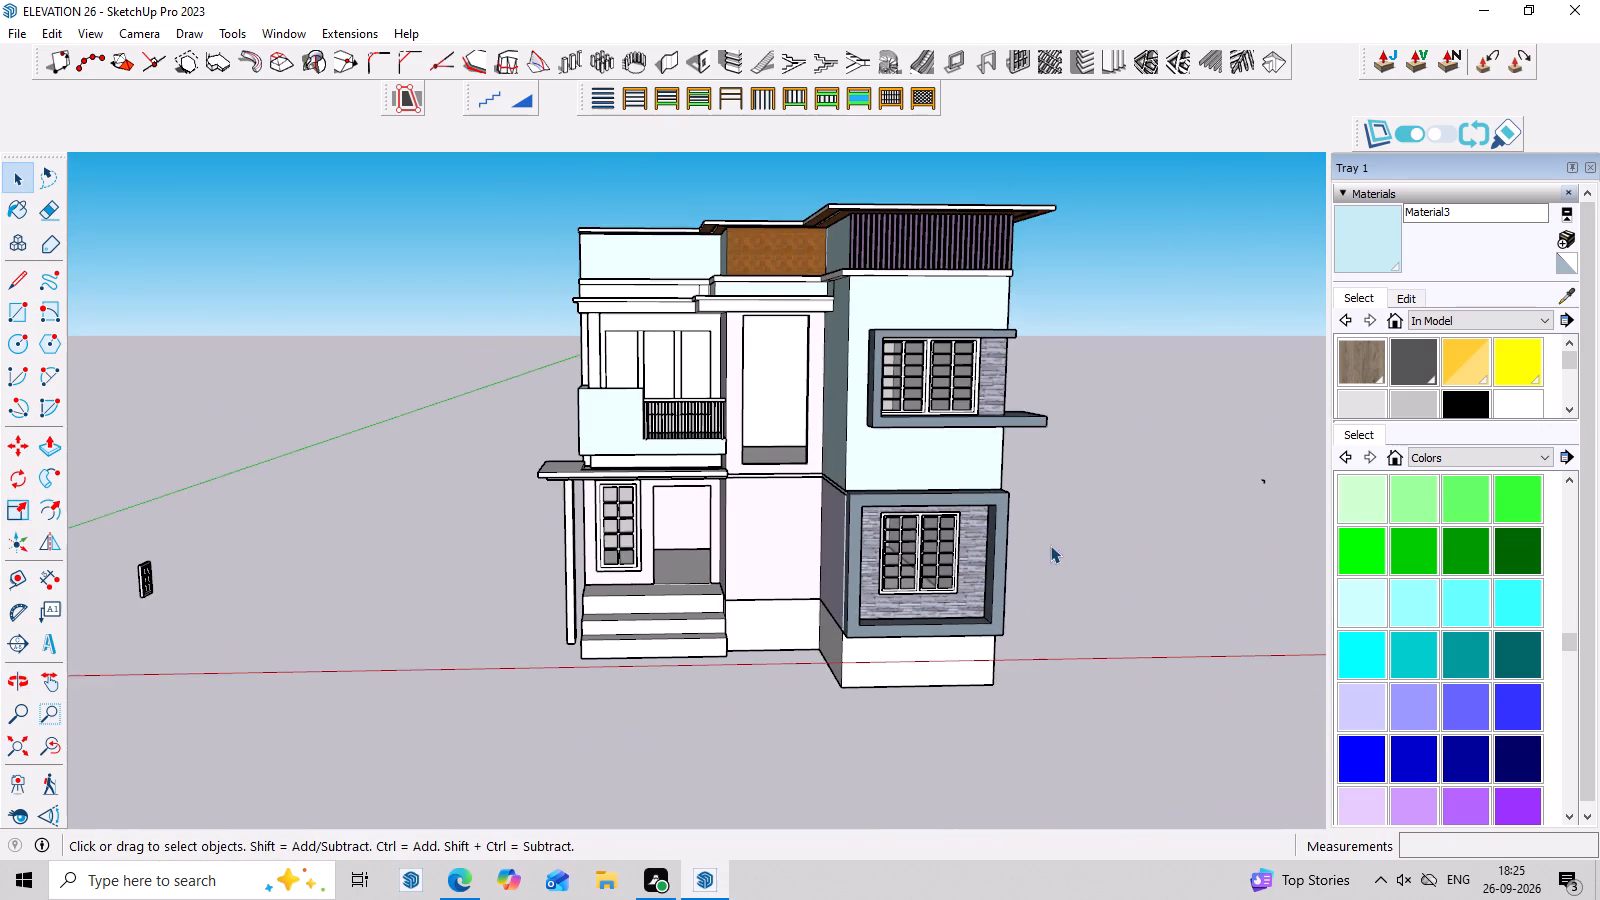
pyautogui.moveTo(1054, 538); pyautogui.dragTo(981, 513, button='middle')
pyautogui.moveTo(350, 578); pyautogui.dragTo(669, 595, button='middle')
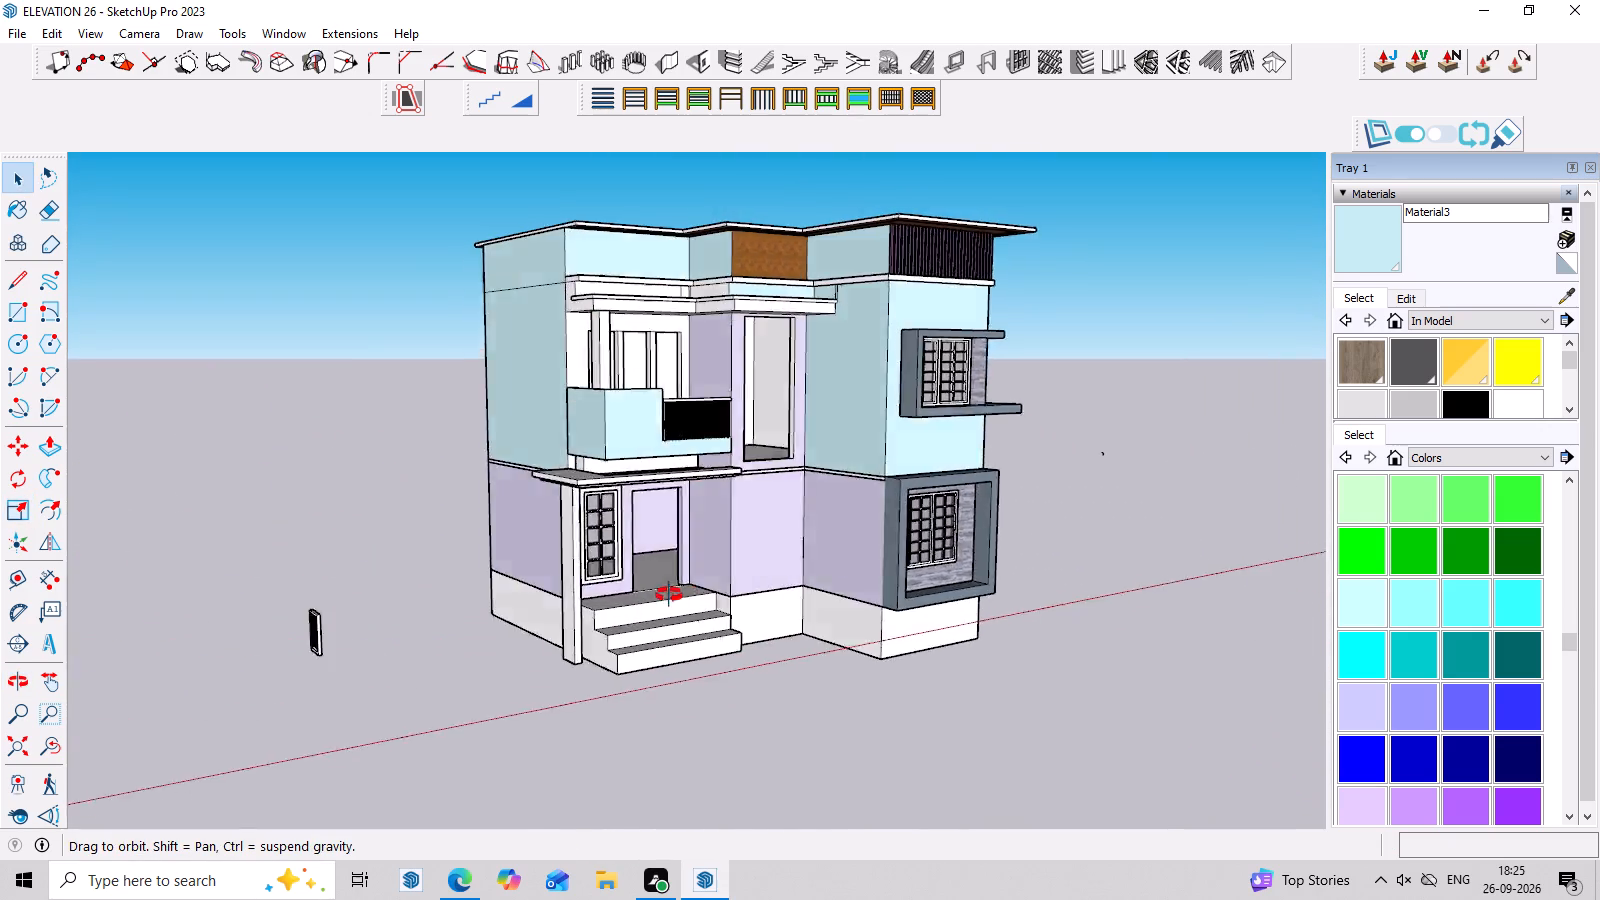
pyautogui.moveTo(669, 595); pyautogui.dragTo(791, 576, button='middle')
pyautogui.scroll(10, 578, 620)
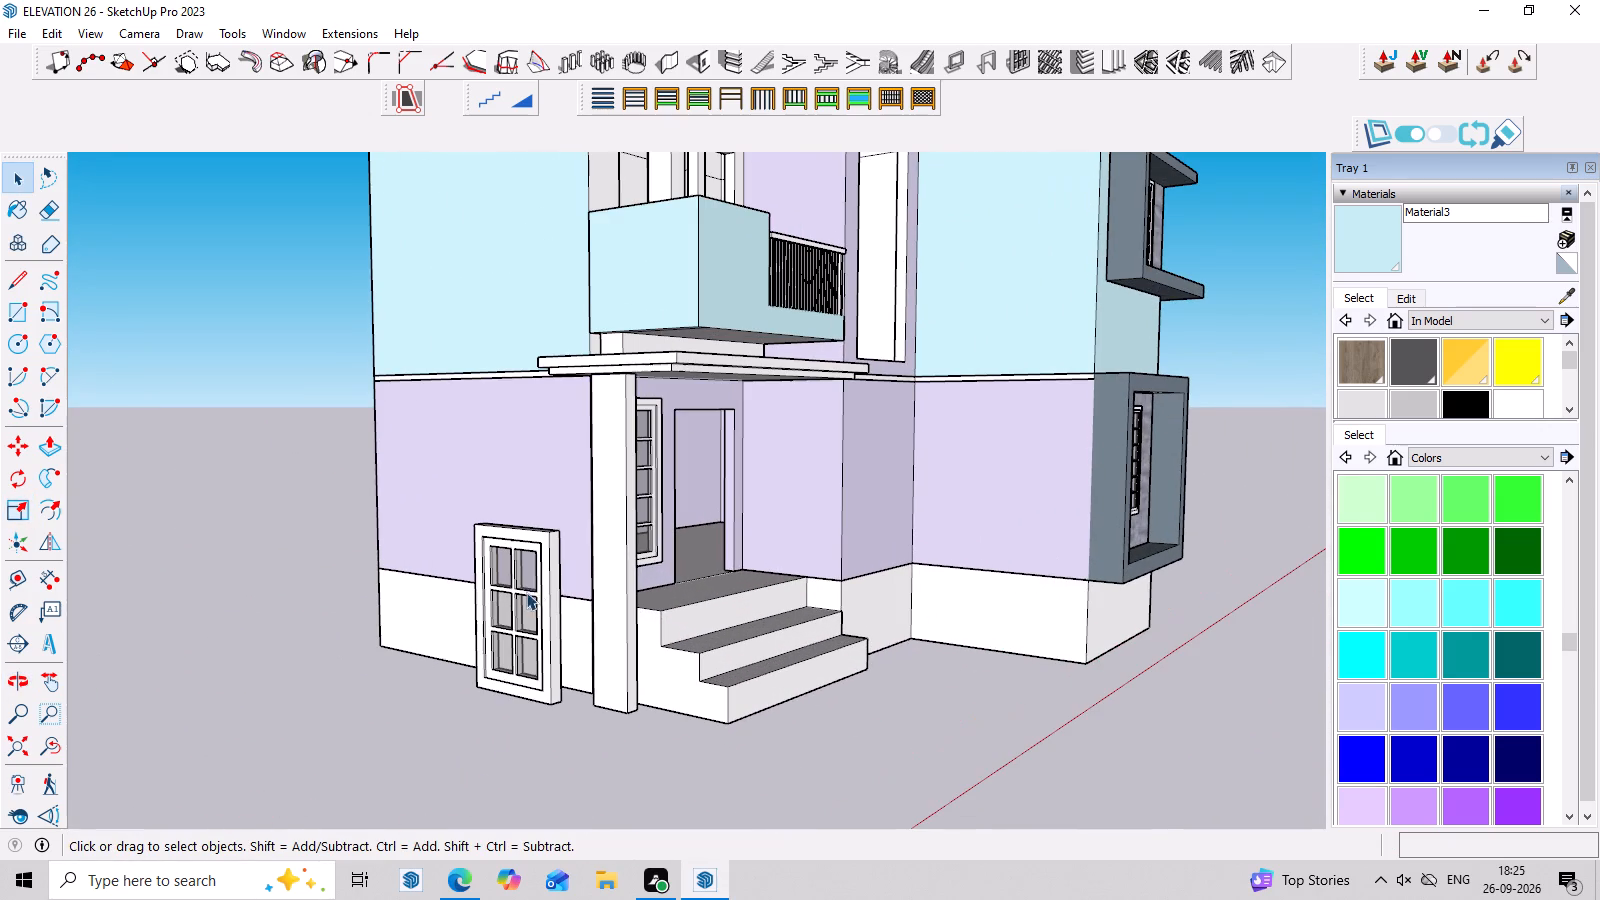
pyautogui.moveTo(551, 553); pyautogui.dragTo(513, 630)
pyautogui.click(548, 608)
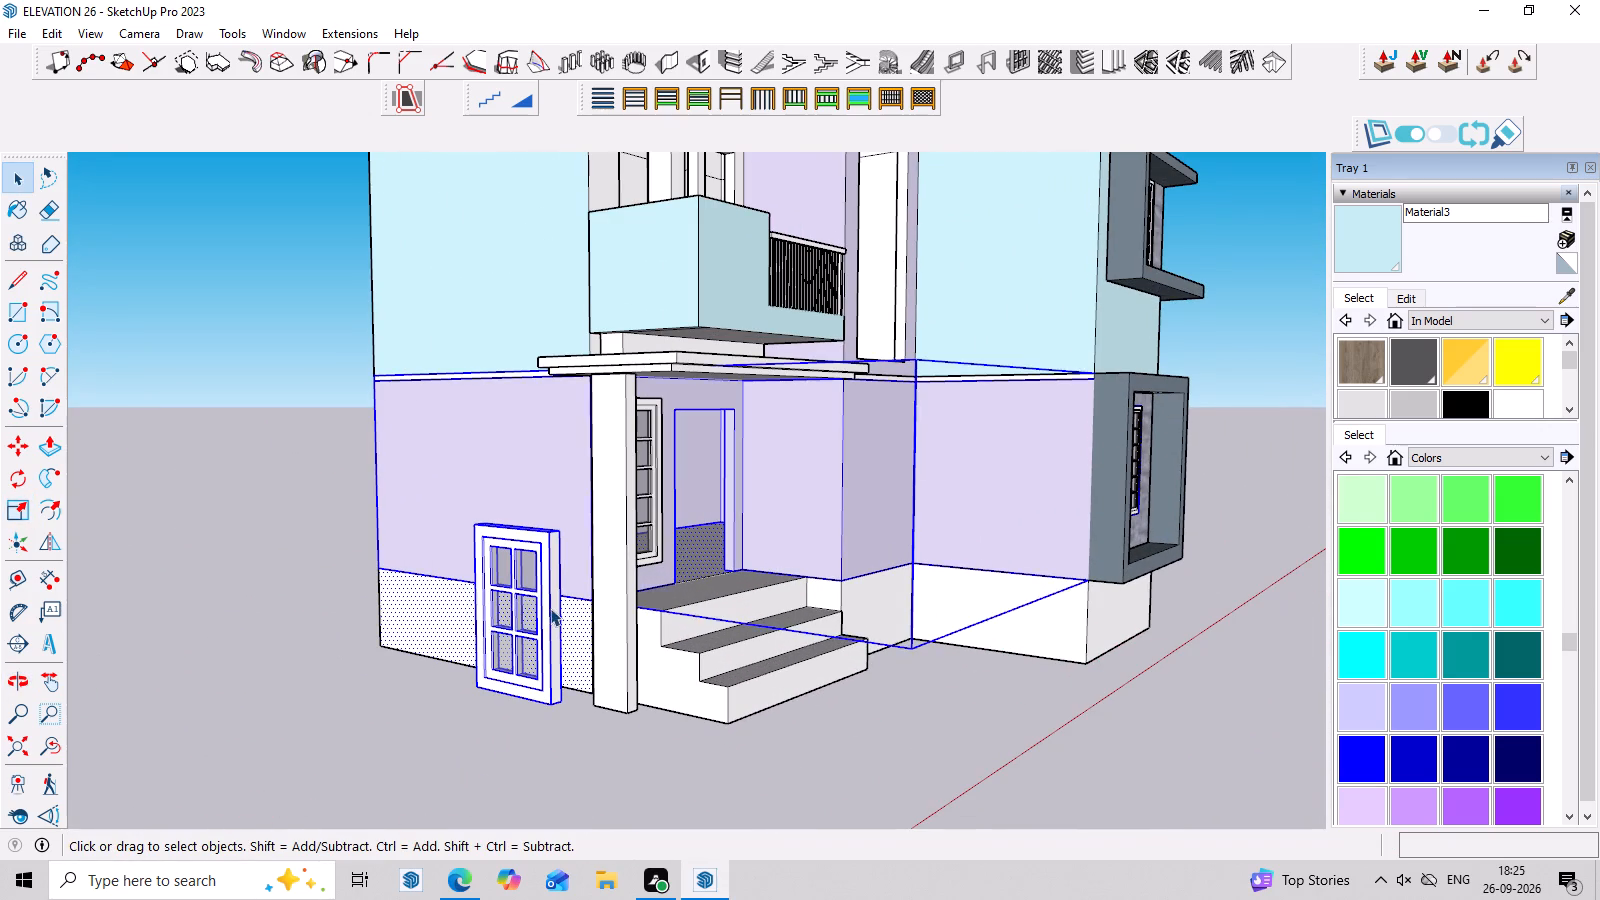
pyautogui.press('Delete')
# Check the whole front elevation for openings that still need a window or door.
pyautogui.scroll(-6, 578, 606)
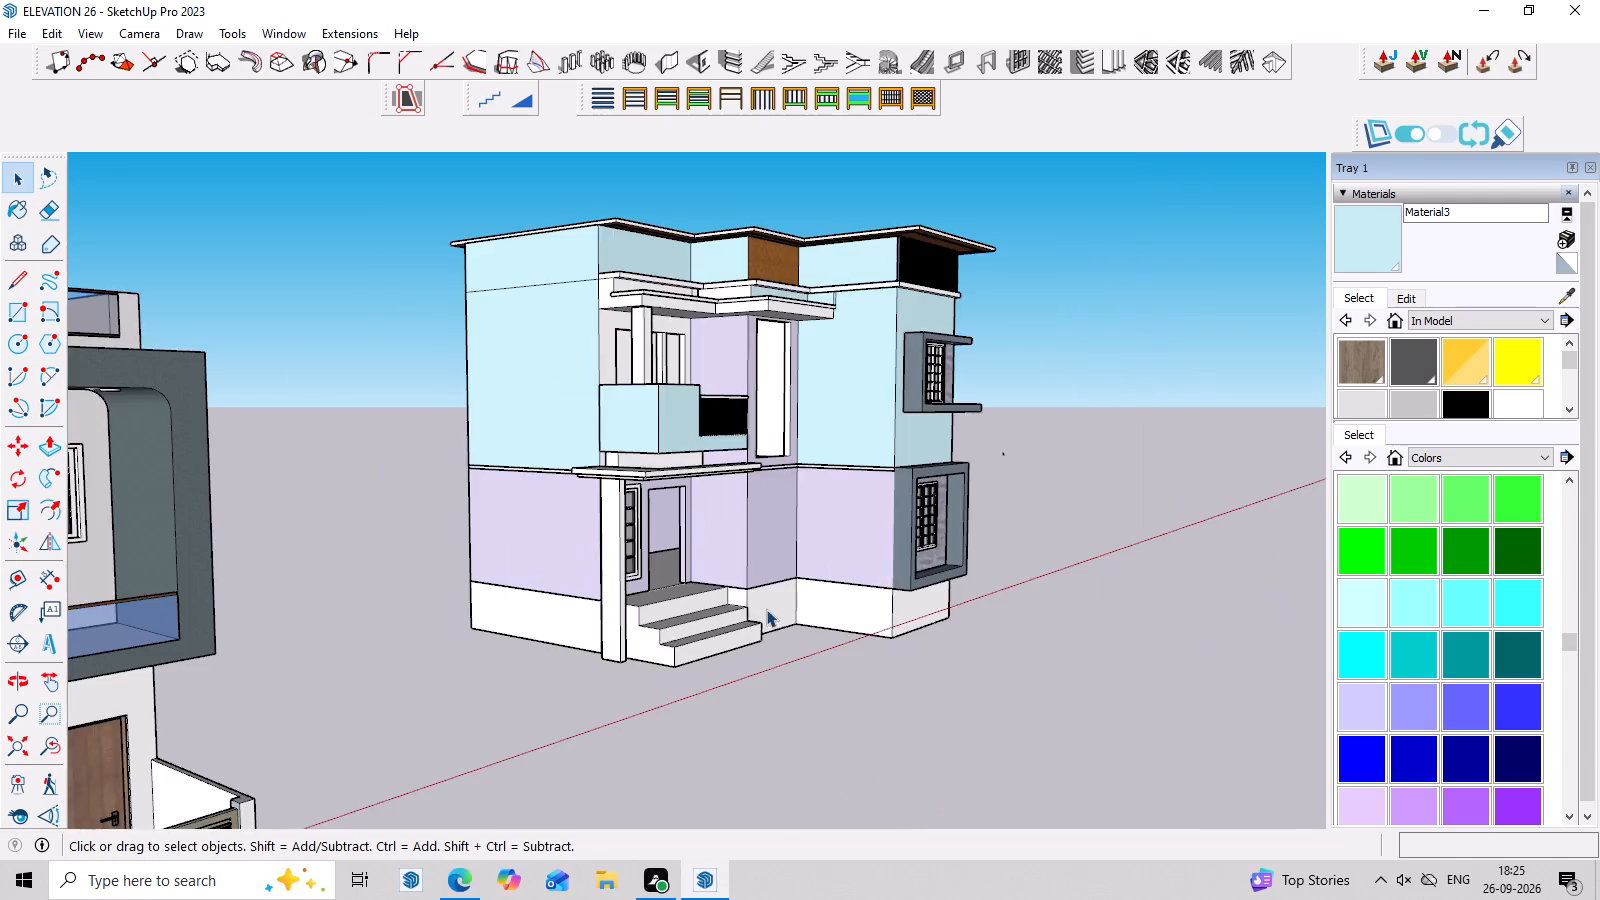
pyautogui.scroll(-1, 766, 609)
pyautogui.moveTo(755, 612); pyautogui.dragTo(554, 667, button='middle')
pyautogui.scroll(-7, 743, 513)
pyautogui.scroll(6, 1025, 391)
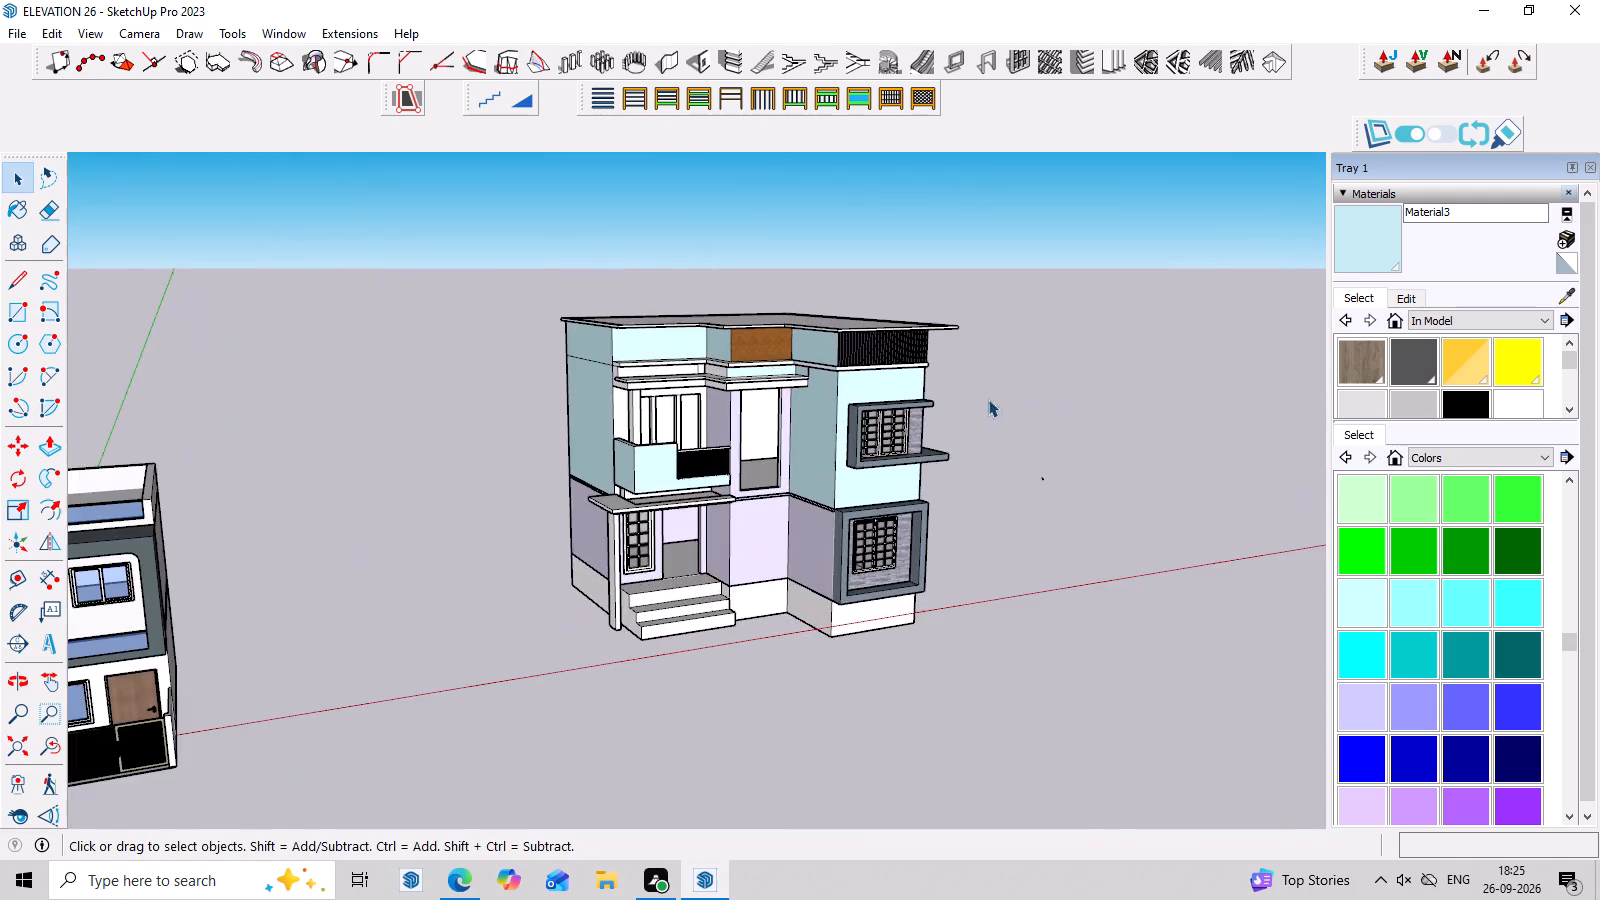
pyautogui.moveTo(988, 399); pyautogui.dragTo(854, 364, button='middle')
pyautogui.scroll(7, 858, 352)
pyautogui.scroll(-3, 861, 342)
pyautogui.moveTo(892, 427); pyautogui.dragTo(819, 342, button='middle')
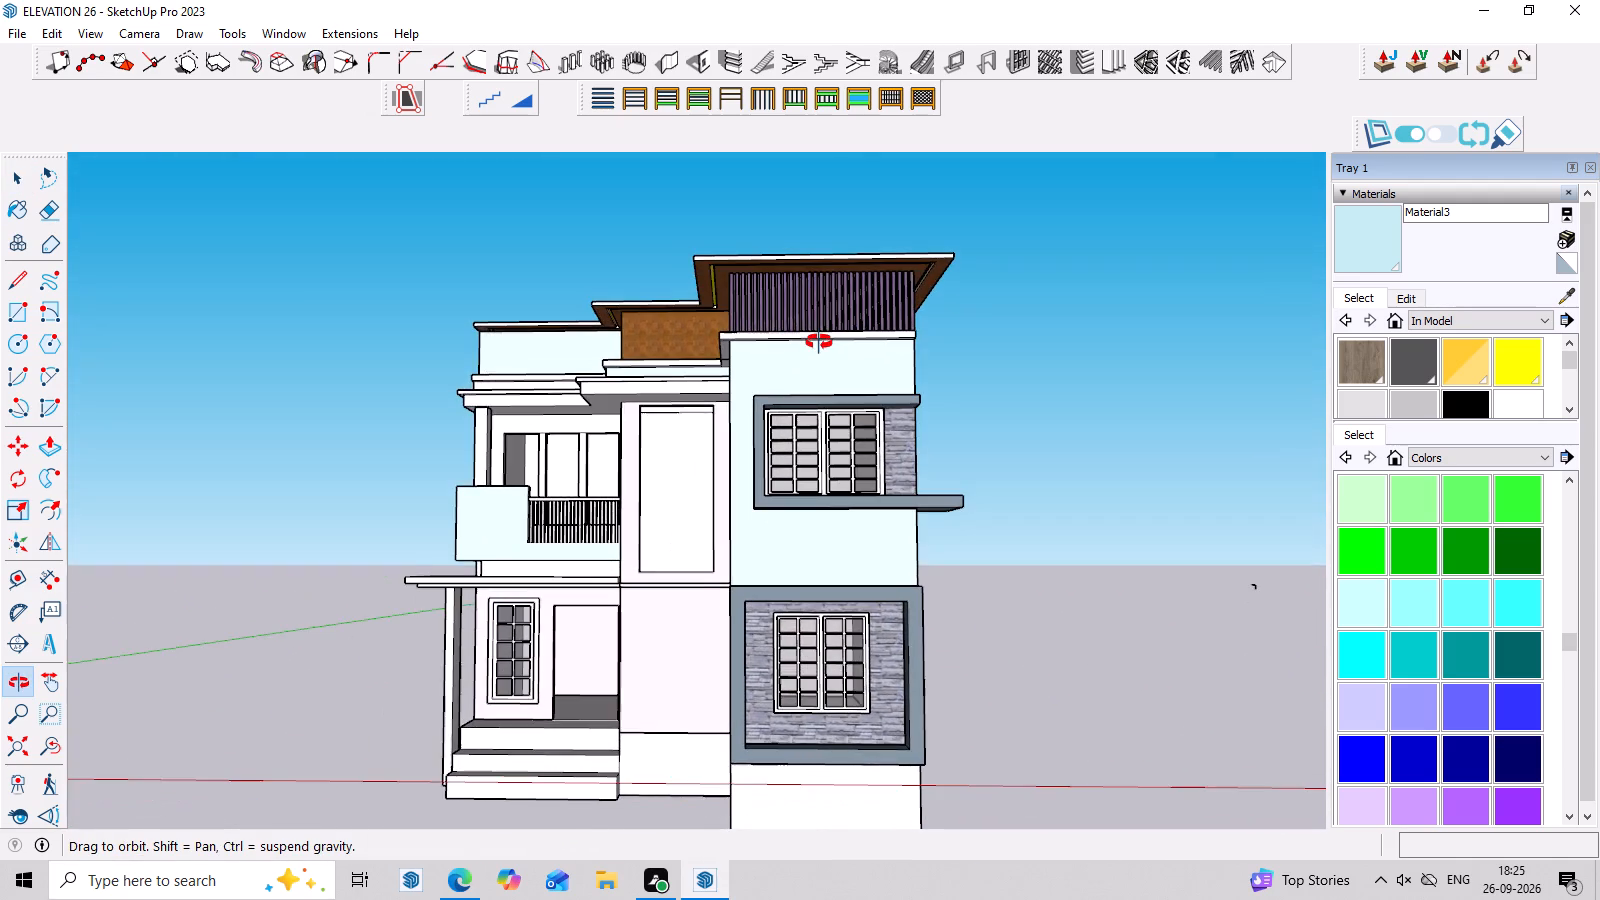
pyautogui.moveTo(819, 342); pyautogui.dragTo(831, 372, button='middle')
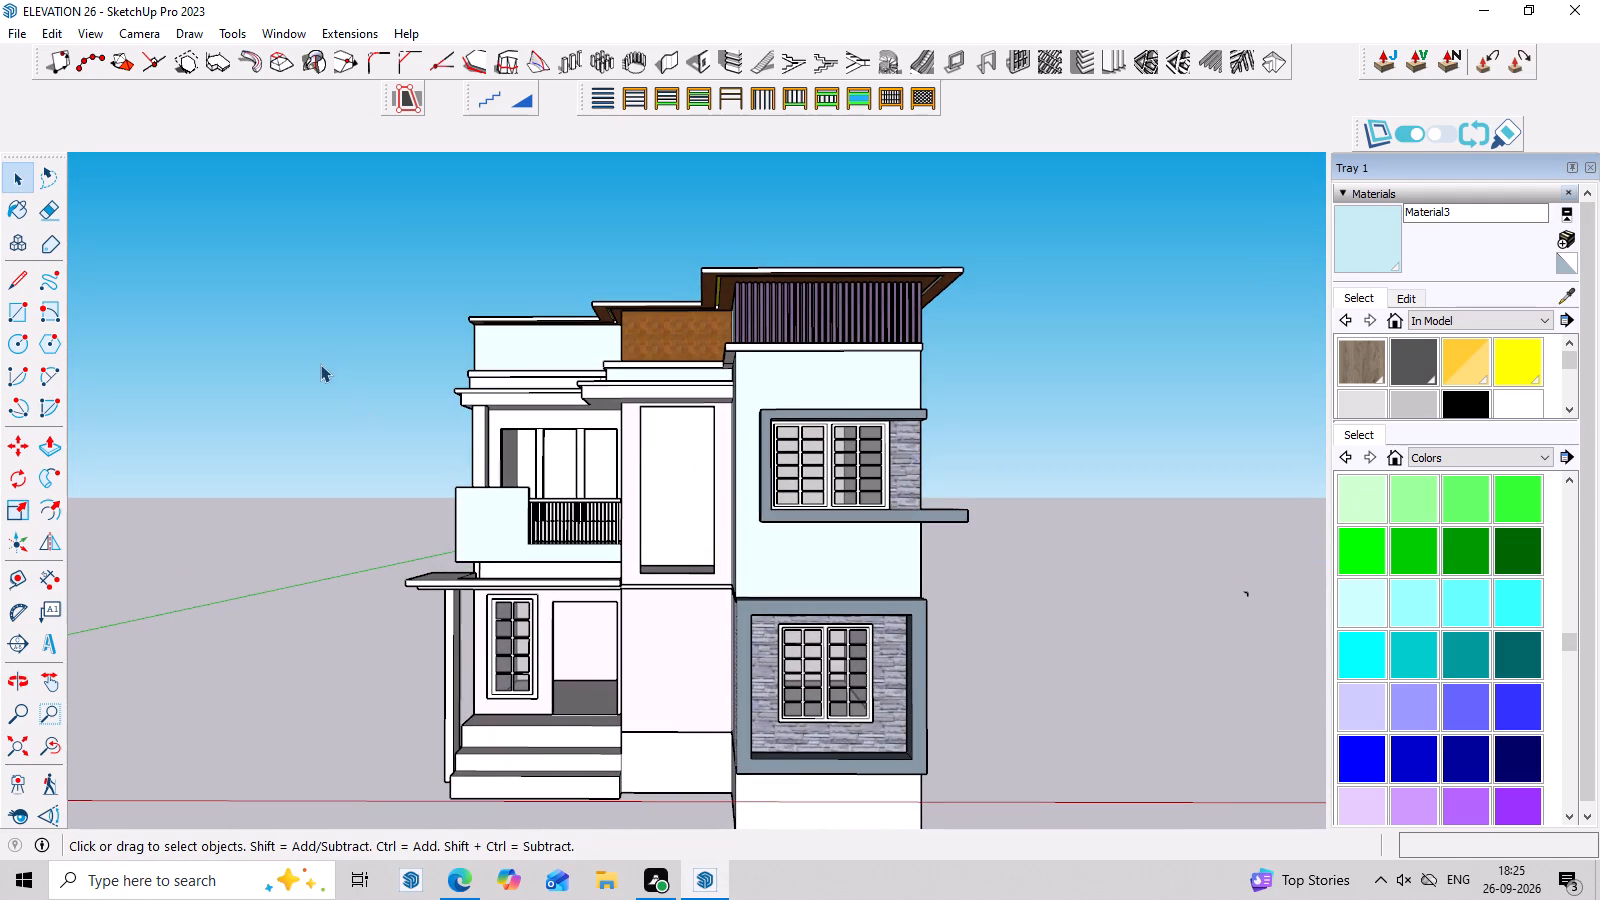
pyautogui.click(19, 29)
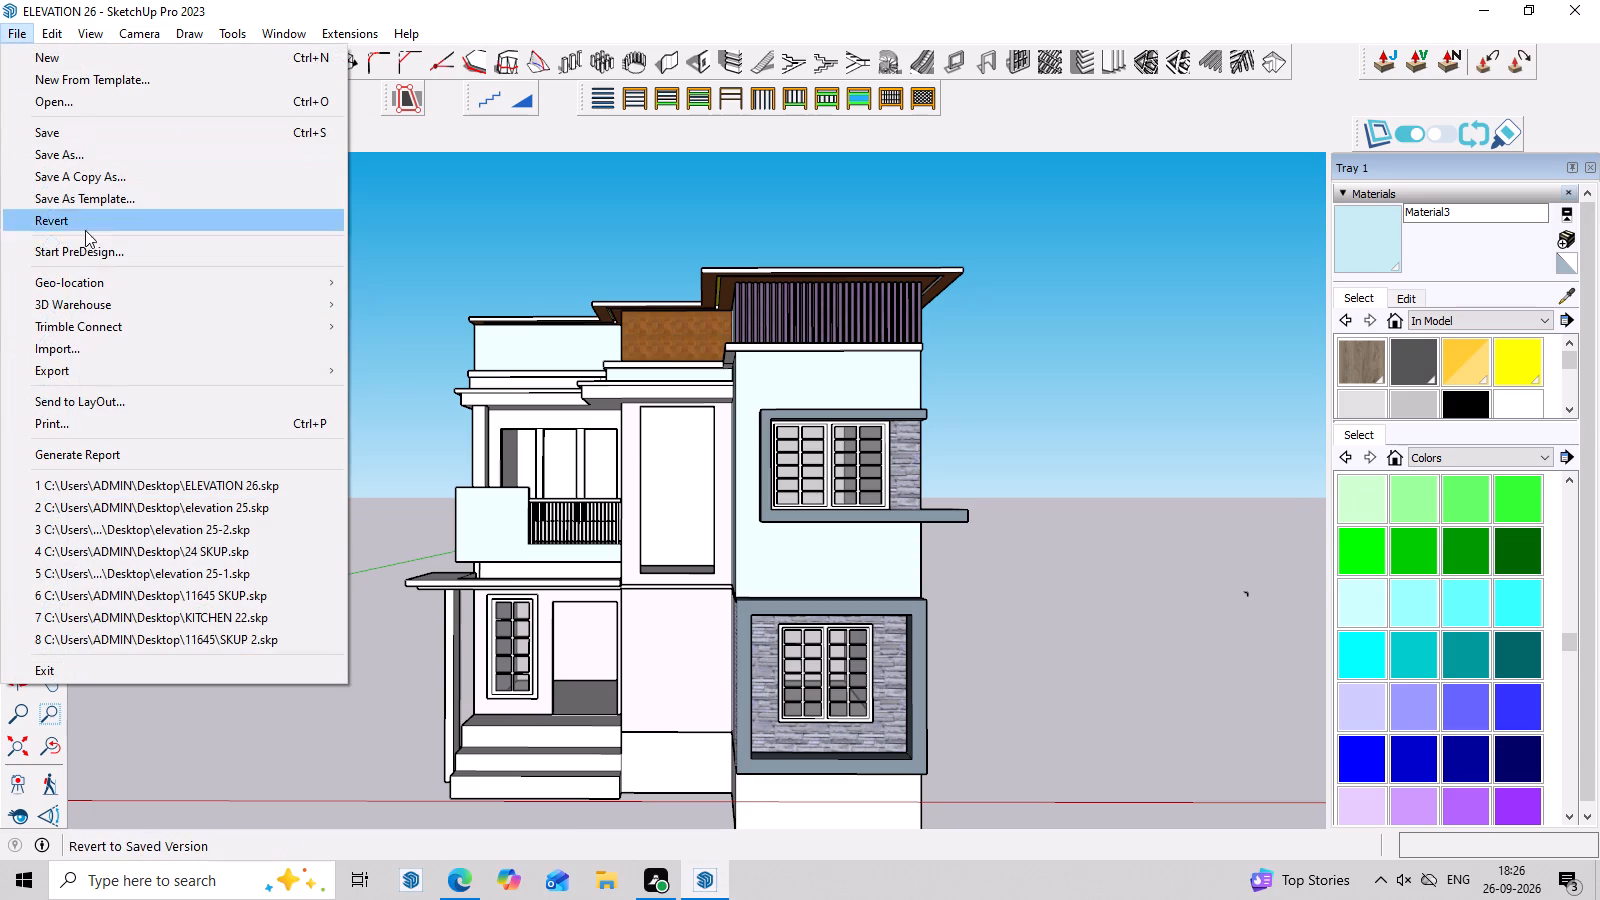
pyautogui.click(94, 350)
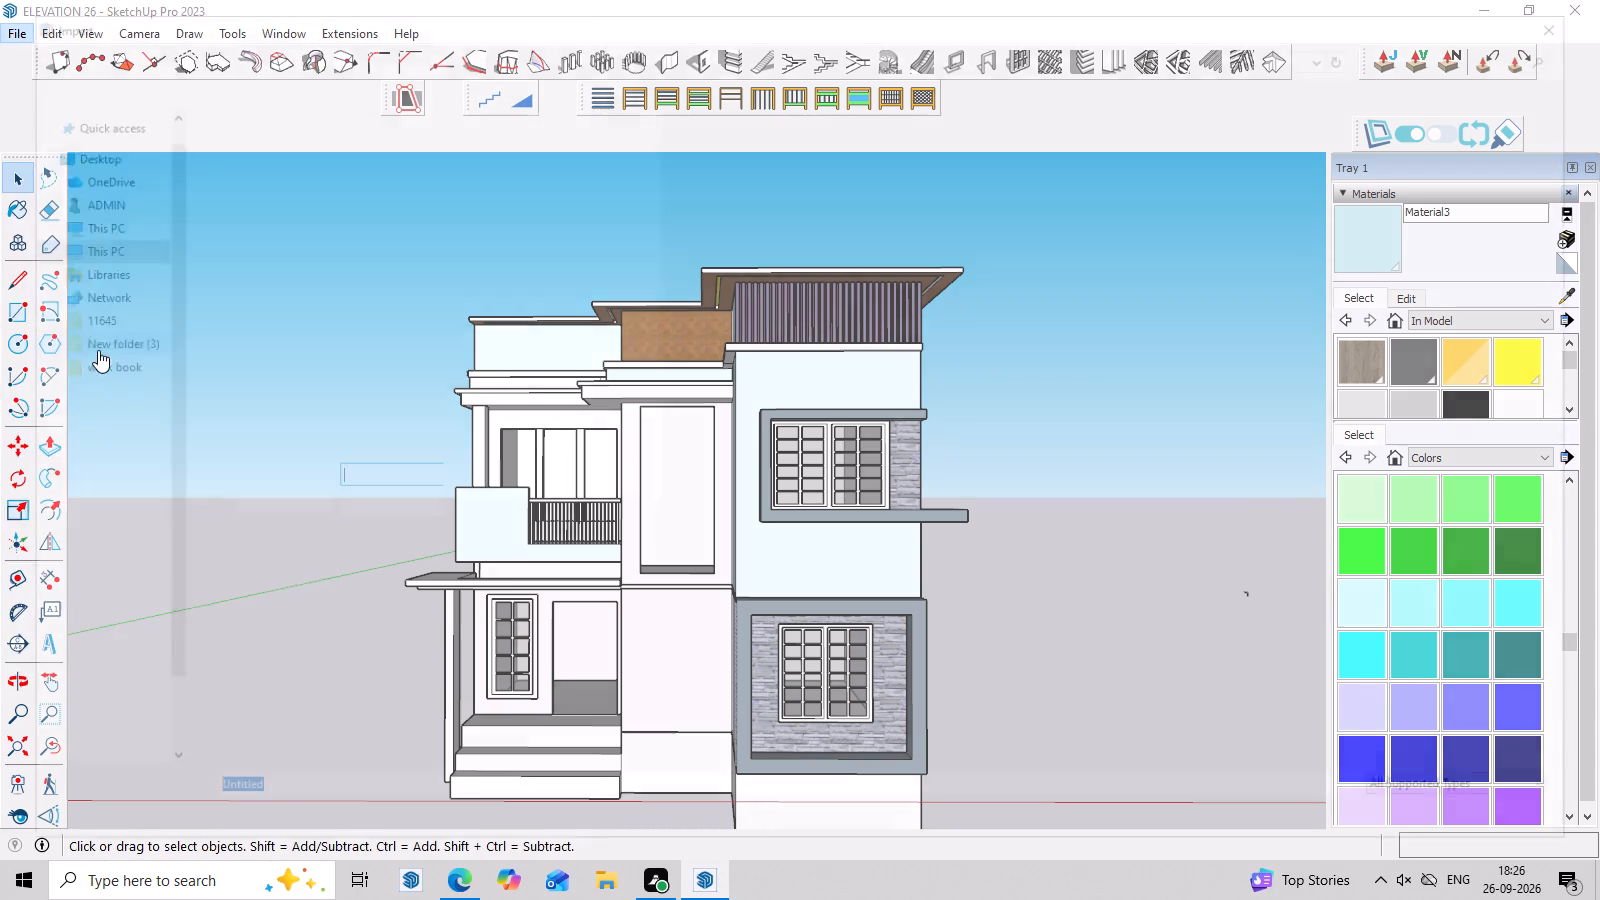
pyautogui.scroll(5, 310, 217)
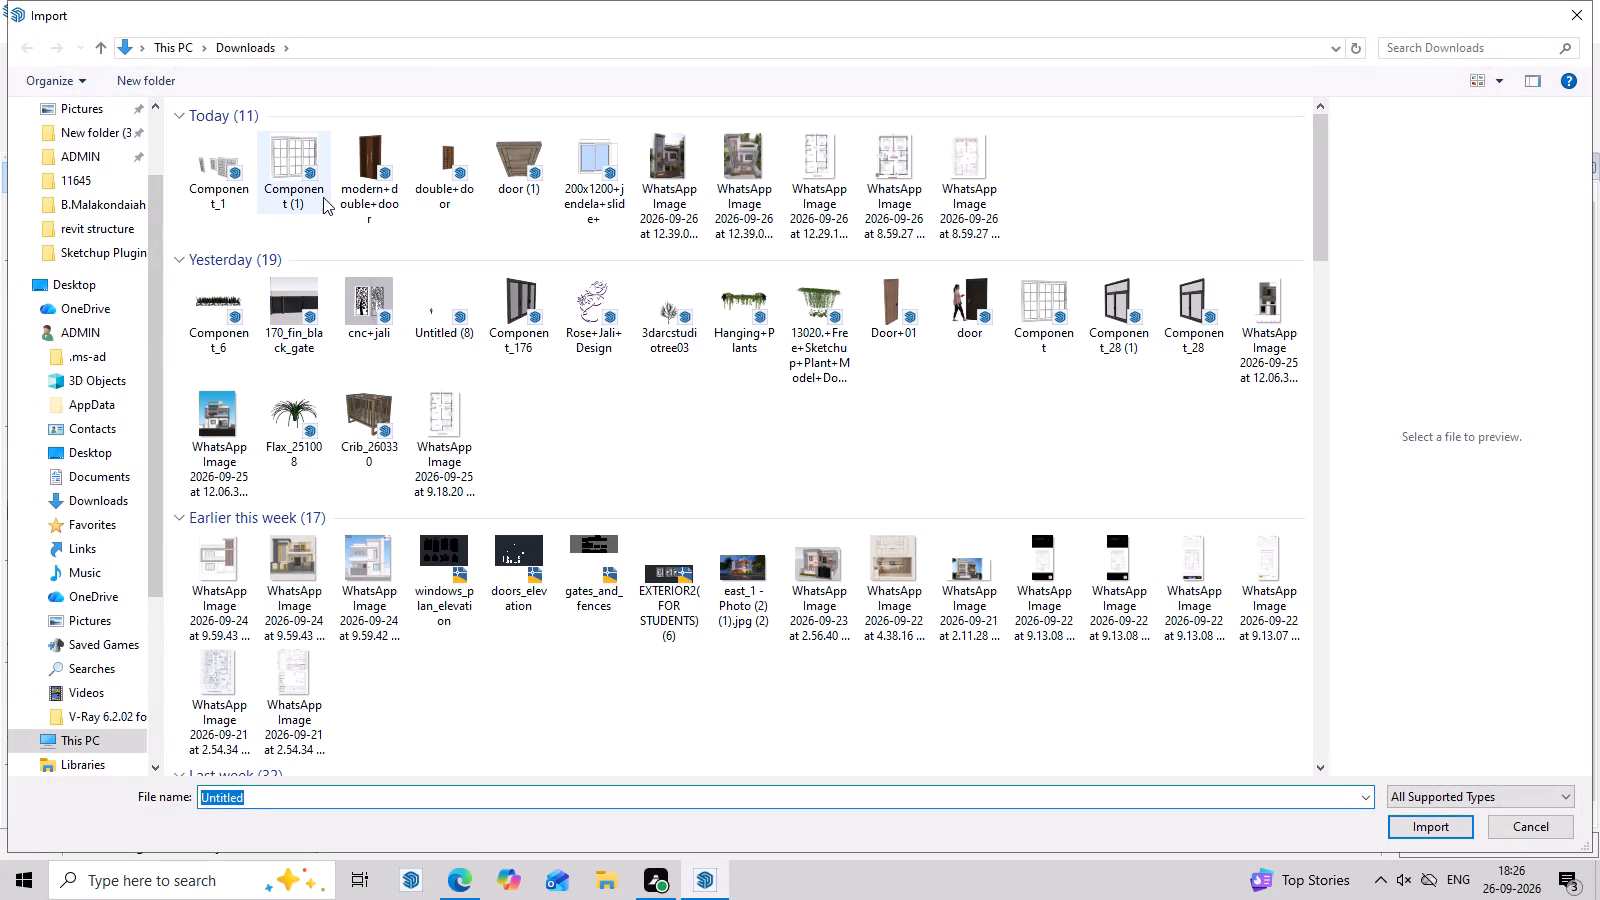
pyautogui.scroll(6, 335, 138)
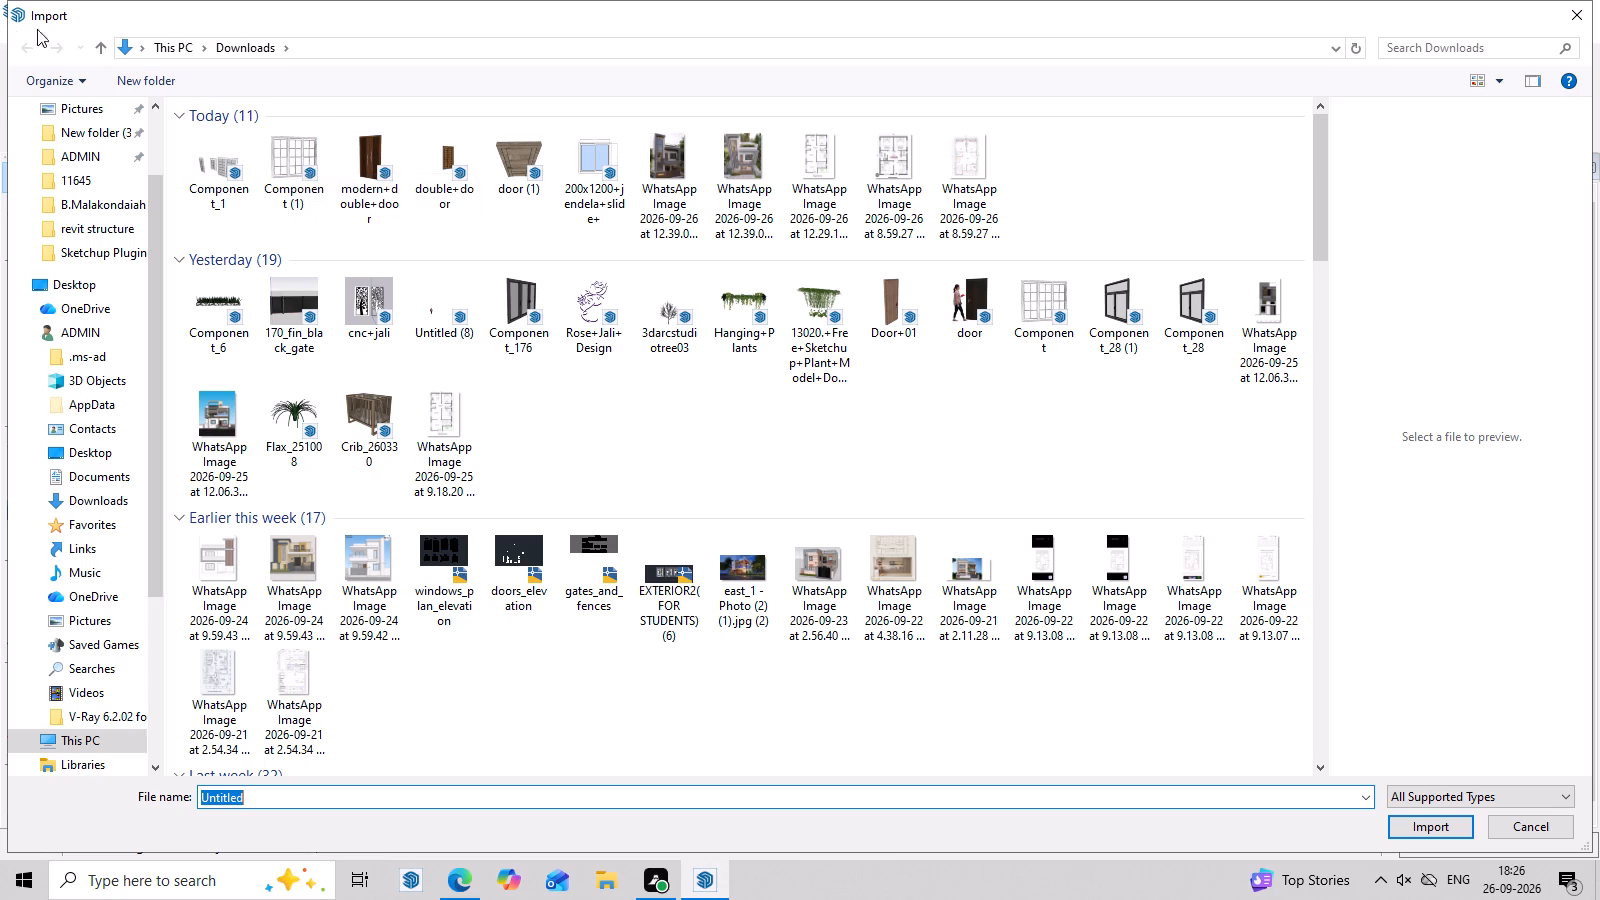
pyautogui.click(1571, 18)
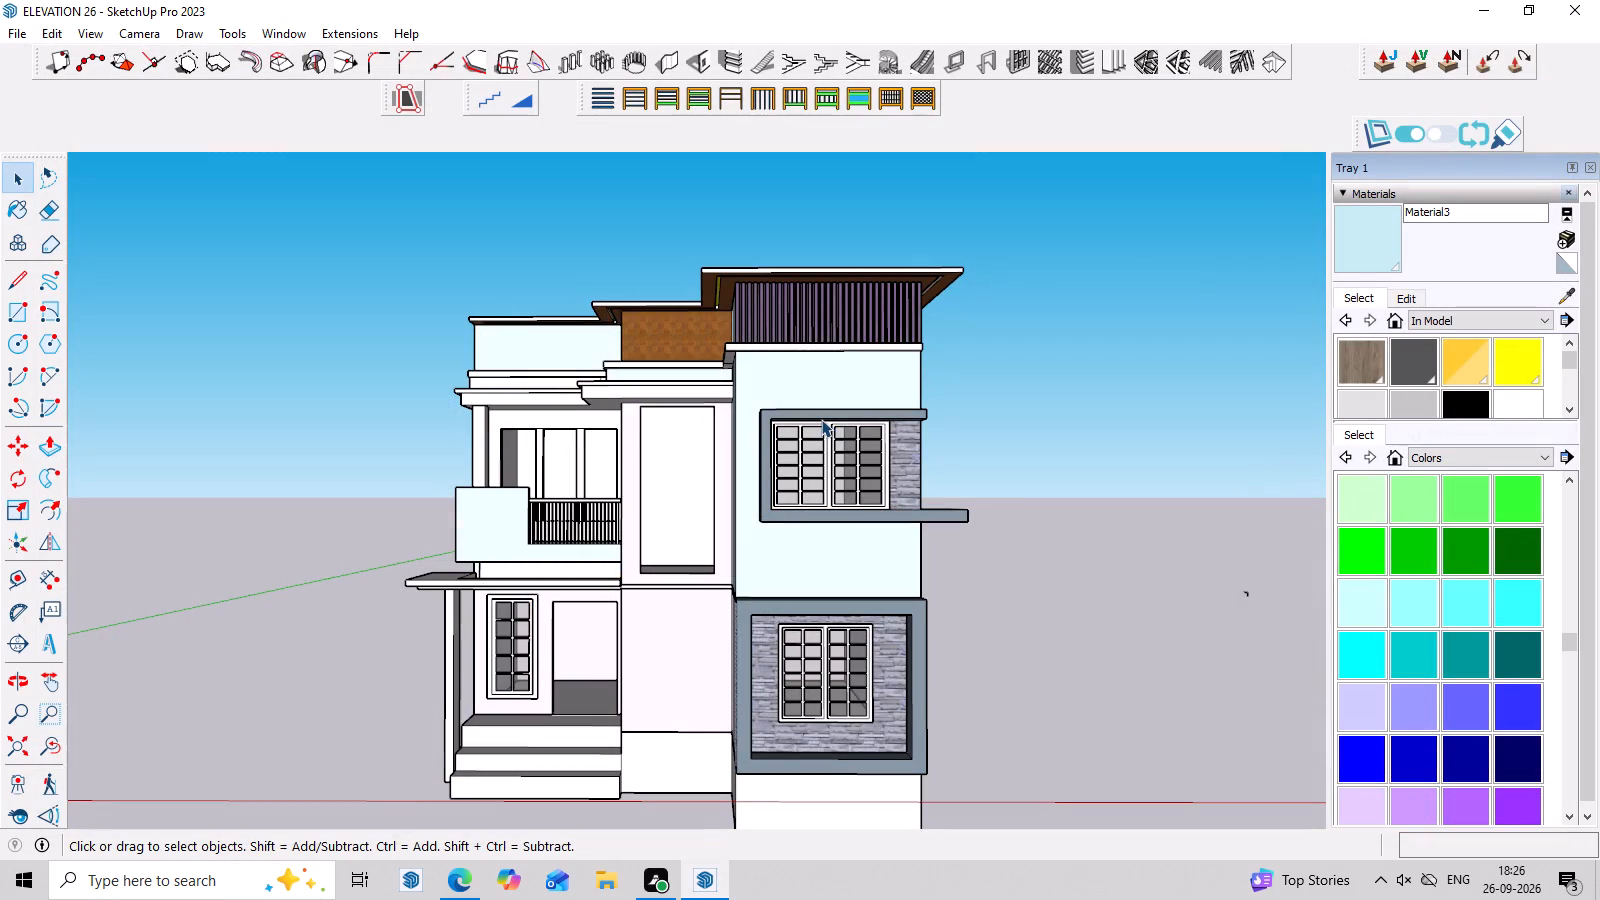
# Copy the ground-floor porch window up to the first balcony opening, aligning its lower corner with the opening's lower corner.
pyautogui.moveTo(604, 429); pyautogui.dragTo(610, 461, button='middle')
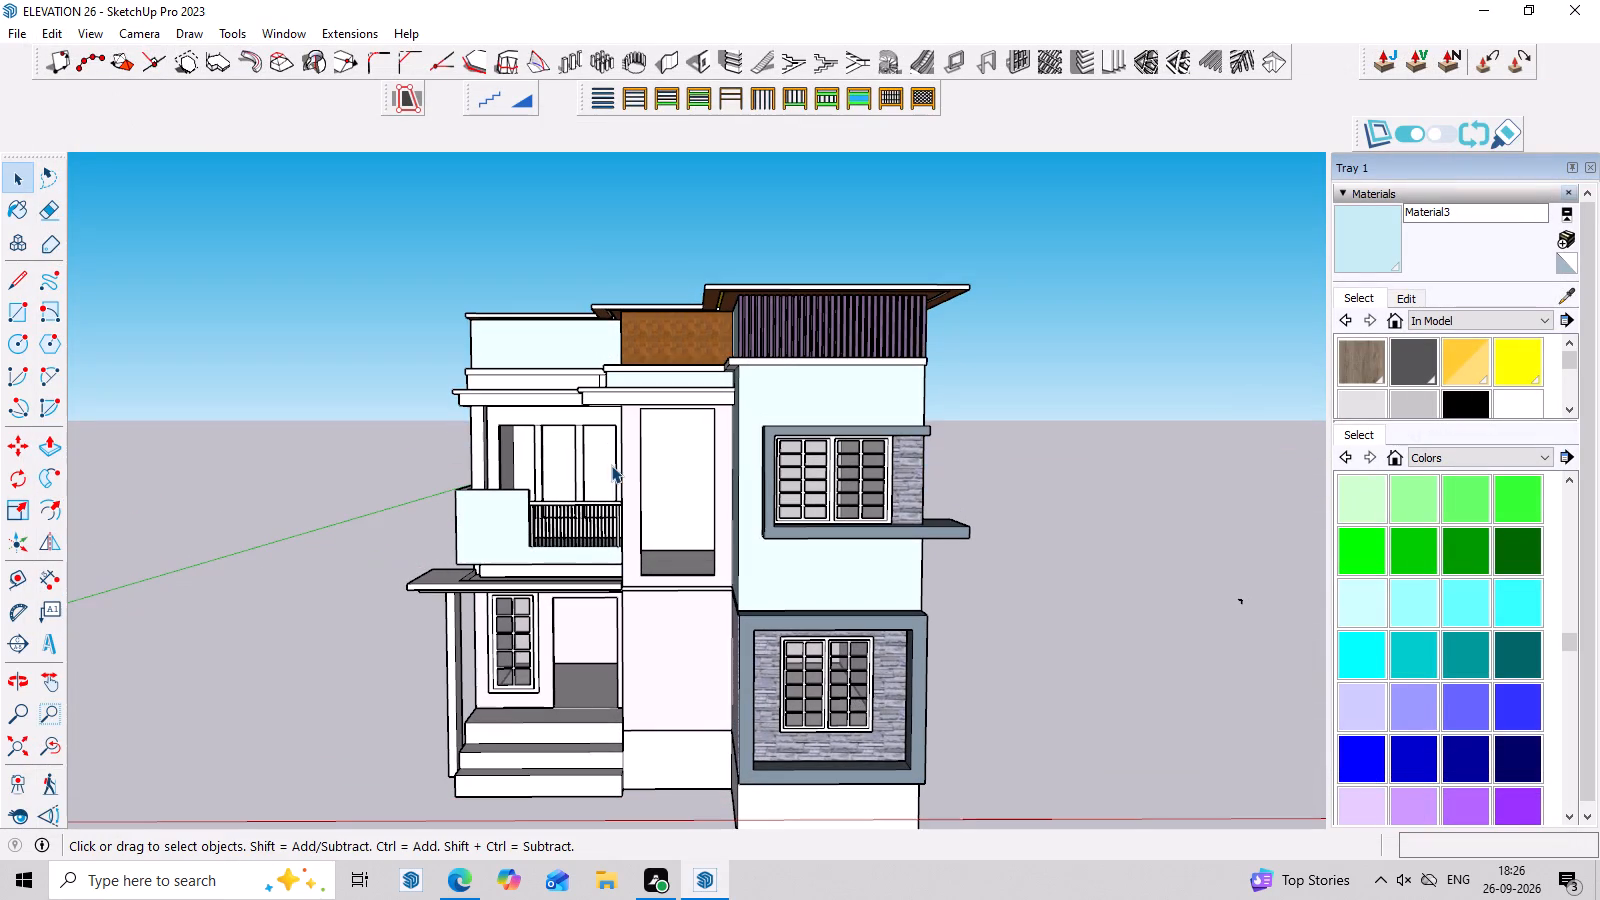
pyautogui.scroll(2, 532, 659)
pyautogui.click(527, 648)
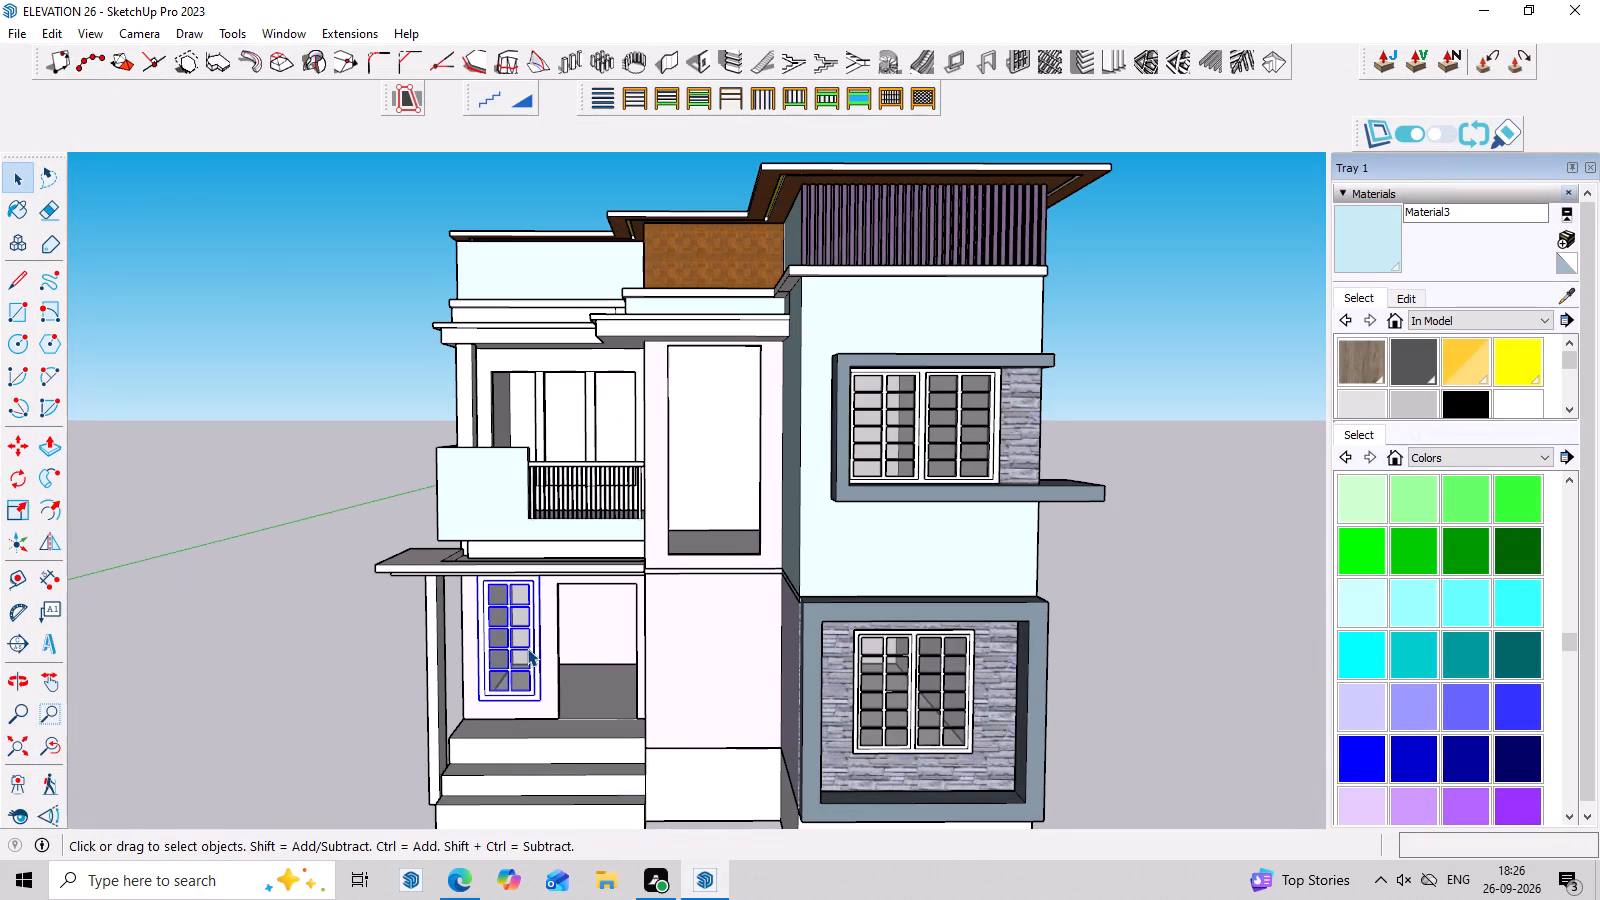
pyautogui.press('m')
pyautogui.click(543, 702)
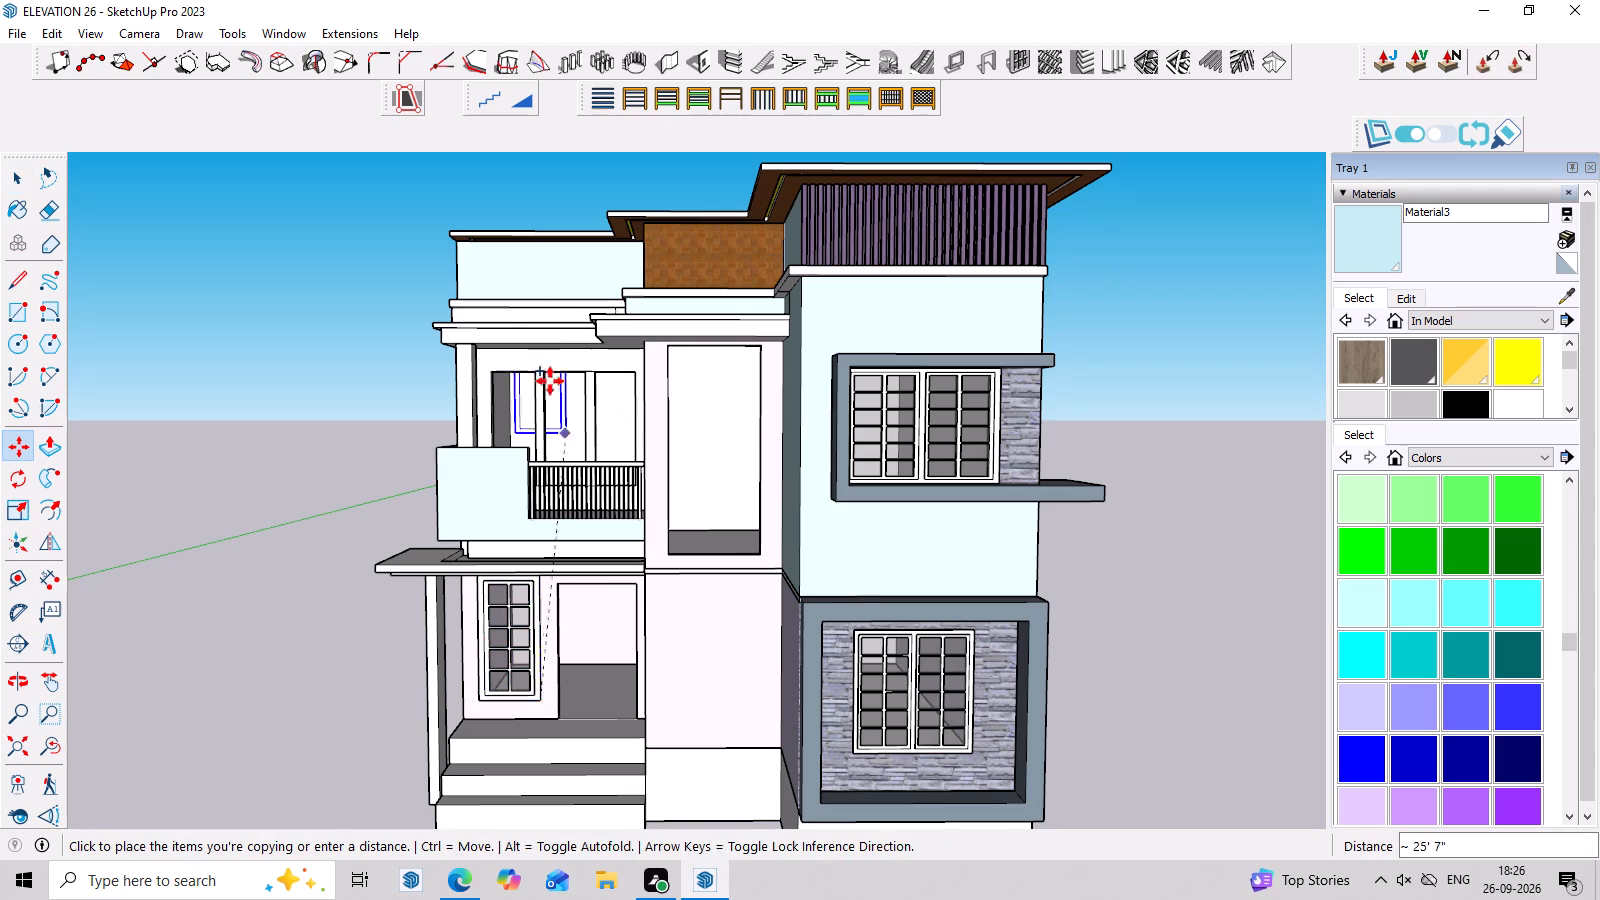
pyautogui.moveTo(536, 435); pyautogui.dragTo(534, 503, button='middle')
pyautogui.scroll(-1, 548, 447)
pyautogui.moveTo(548, 447); pyautogui.dragTo(544, 498, button='middle')
pyautogui.scroll(11, 540, 450)
pyautogui.moveTo(540, 462); pyautogui.dragTo(538, 522, button='middle')
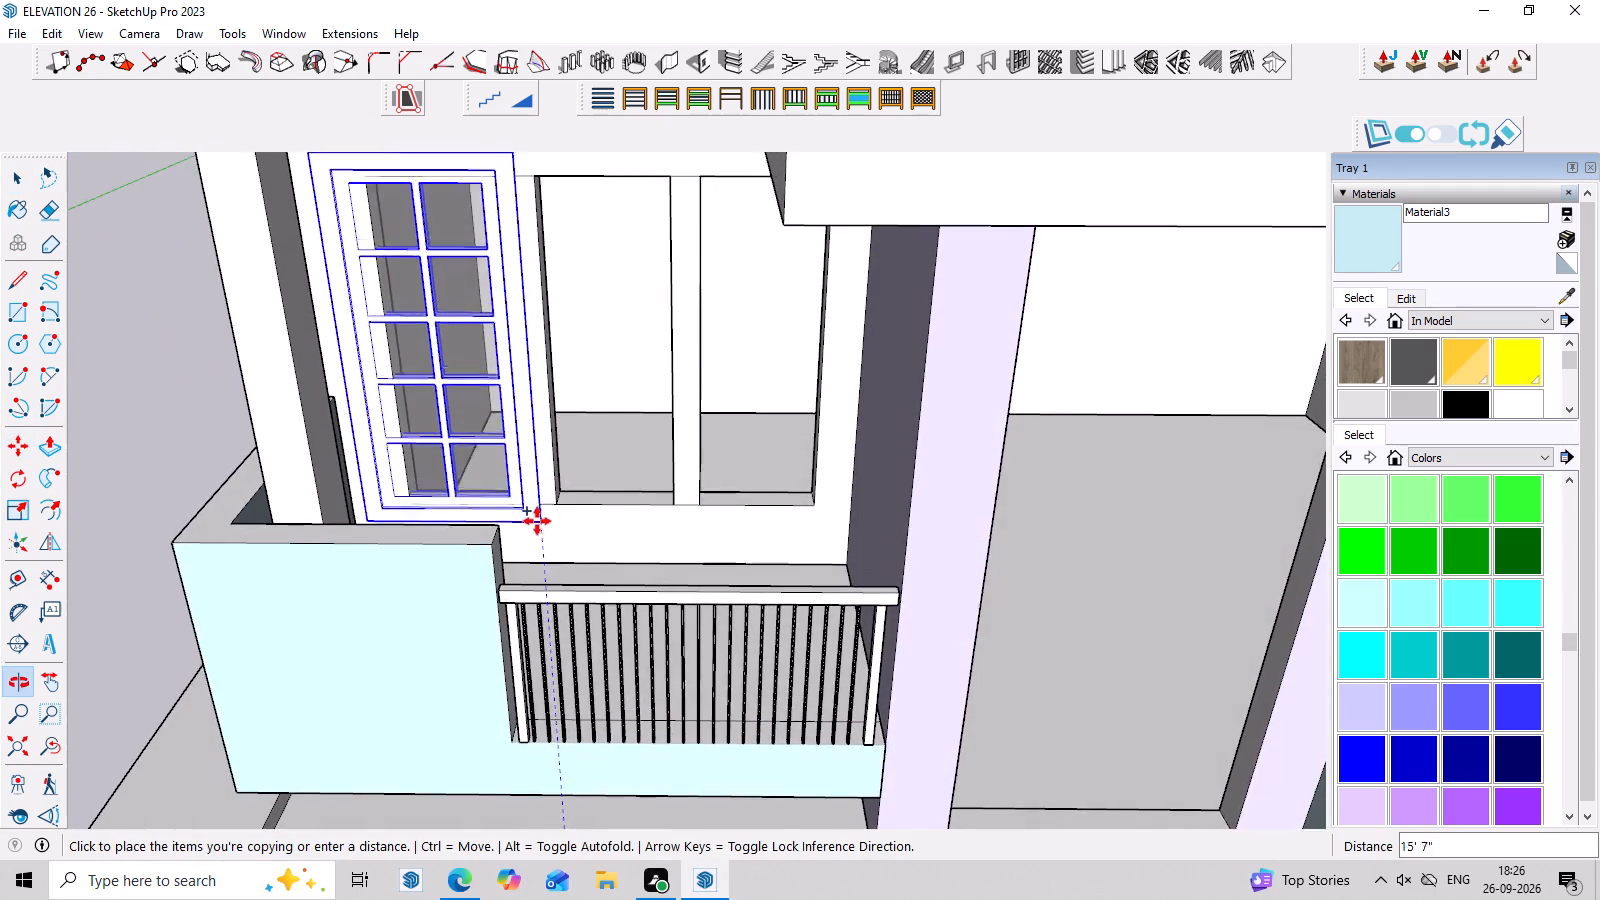
pyautogui.scroll(4, 535, 515)
pyautogui.click(543, 506)
pyautogui.keyDown('ctrl'); pyautogui.click(543, 506); pyautogui.keyUp('ctrl')
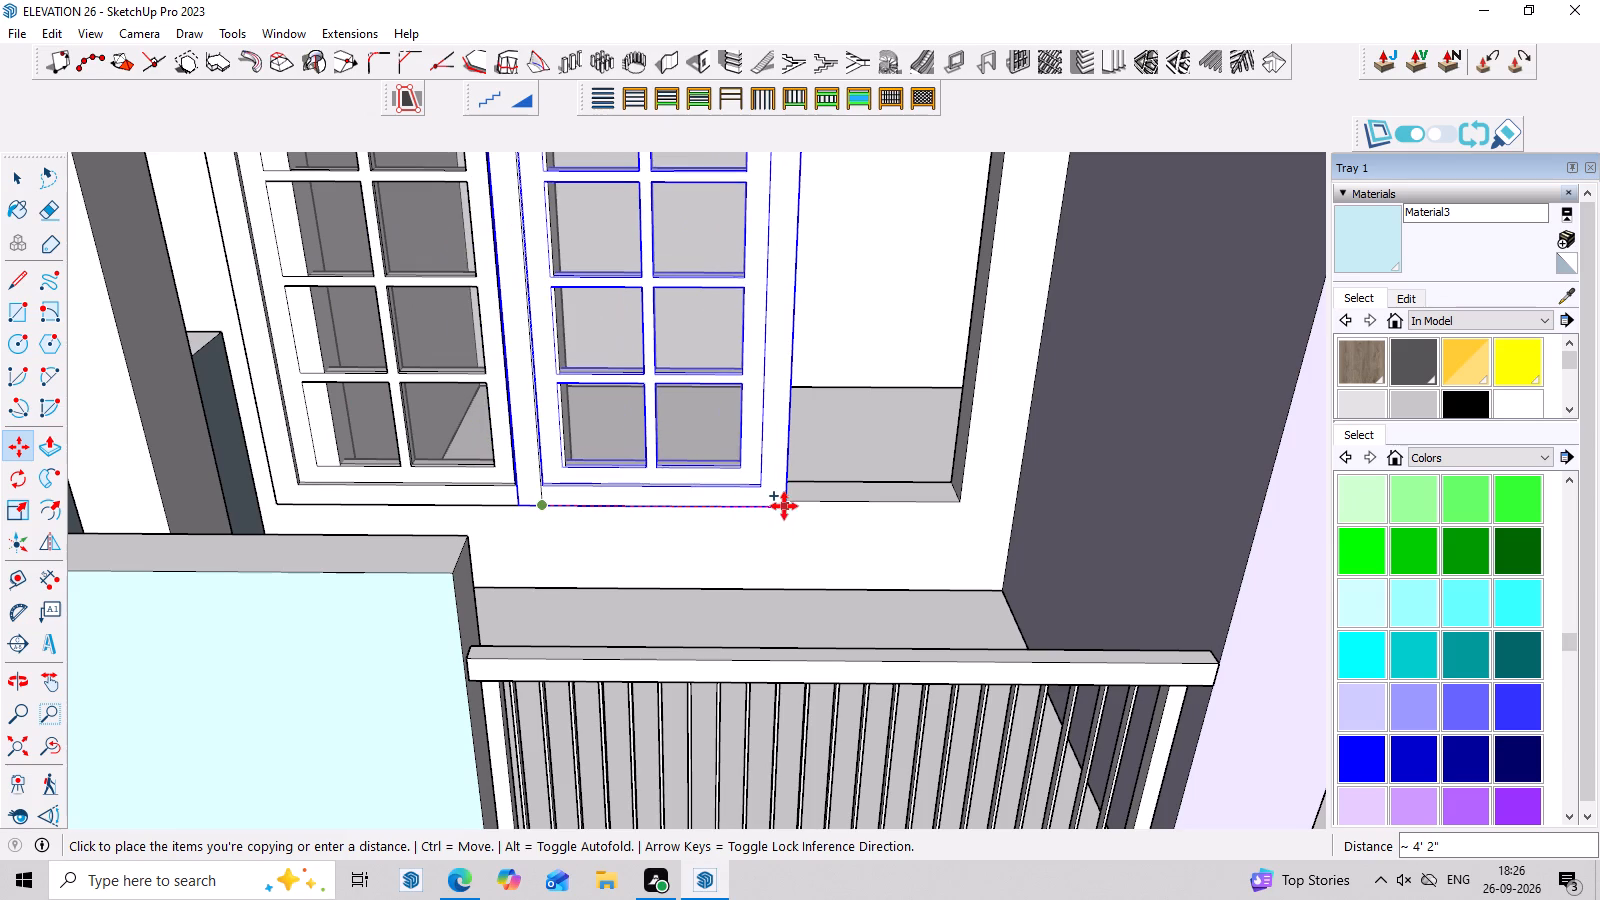
pyautogui.press('space')
# Fit the copied window's bottom and outer side edges to the balcony opening, scaling its width by about 0.74.
pyautogui.scroll(2, 532, 463)
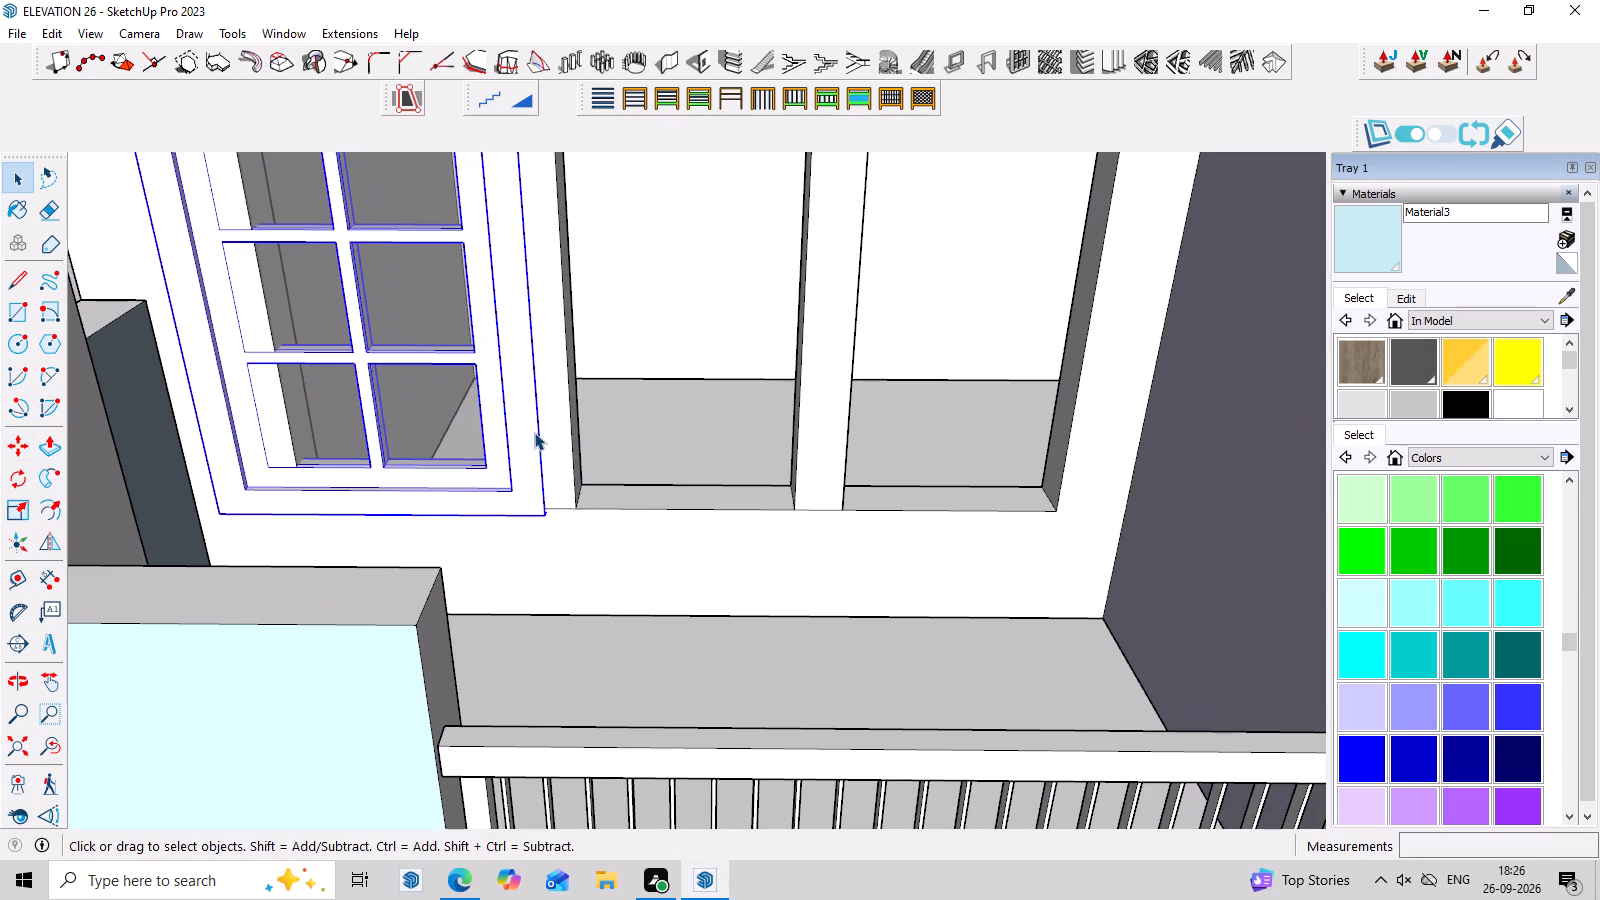
pyautogui.press('s')
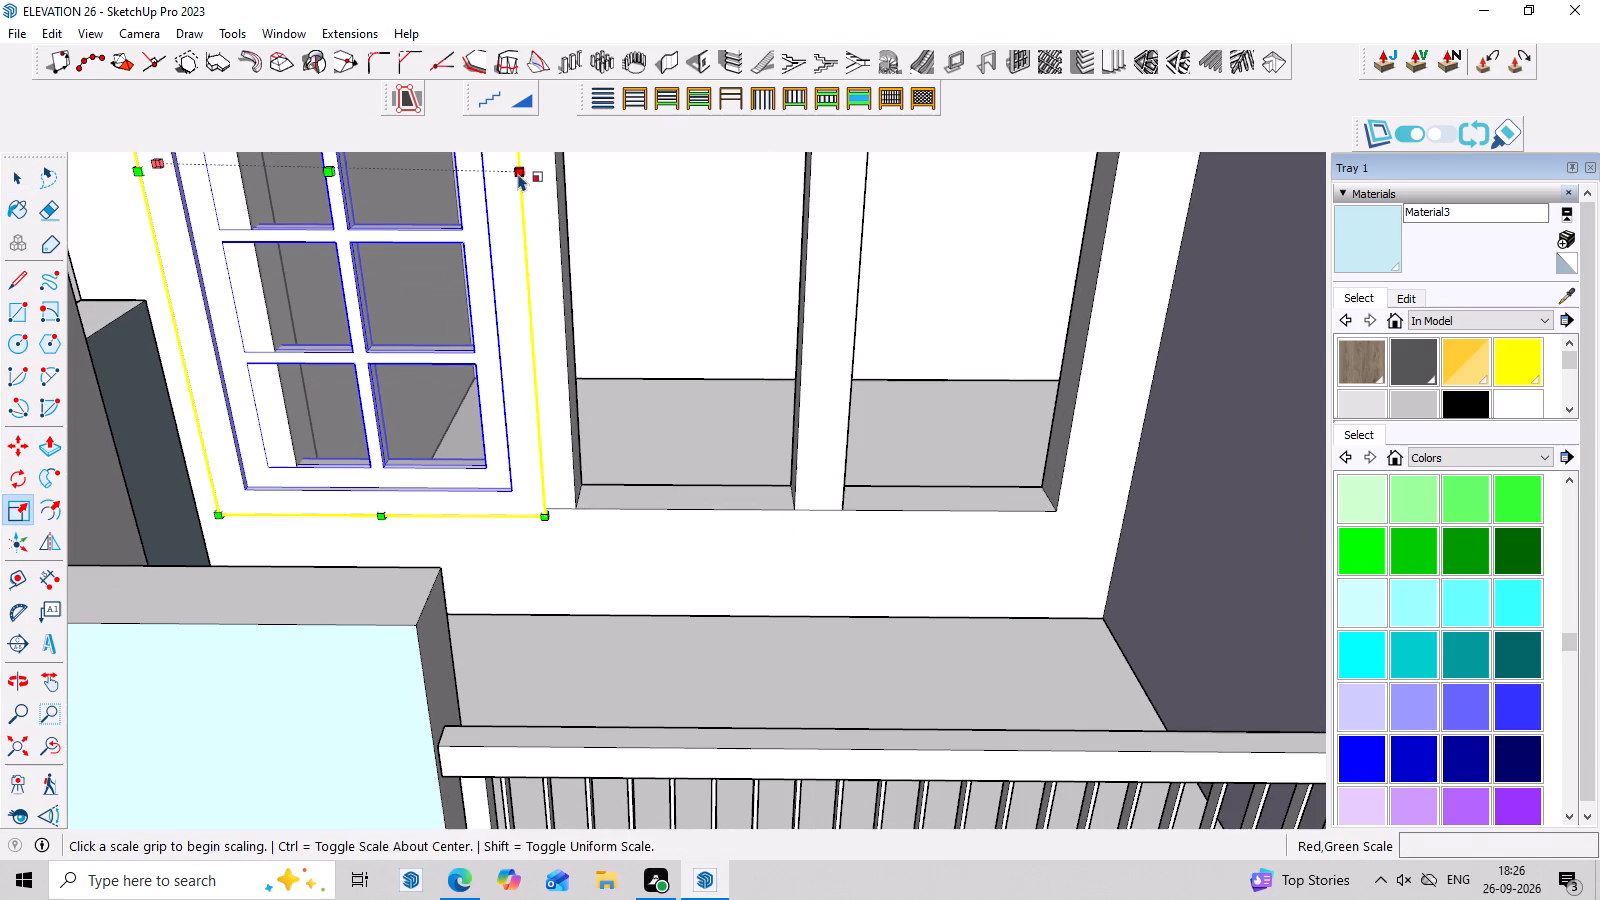
pyautogui.click(518, 170)
pyautogui.click(484, 173)
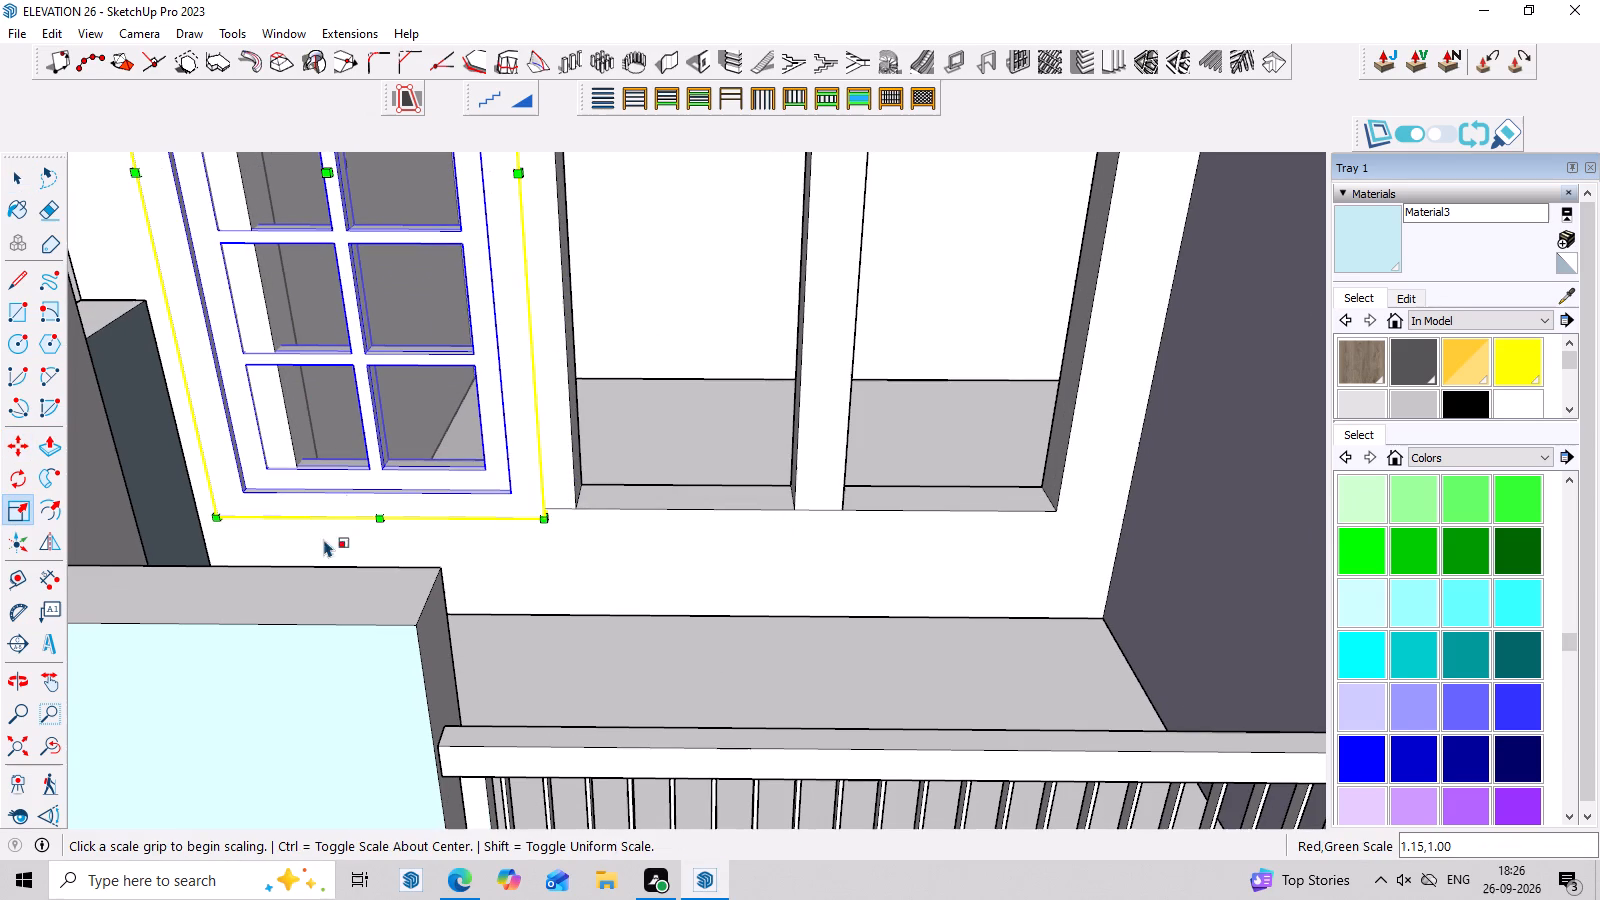
pyautogui.click(376, 516)
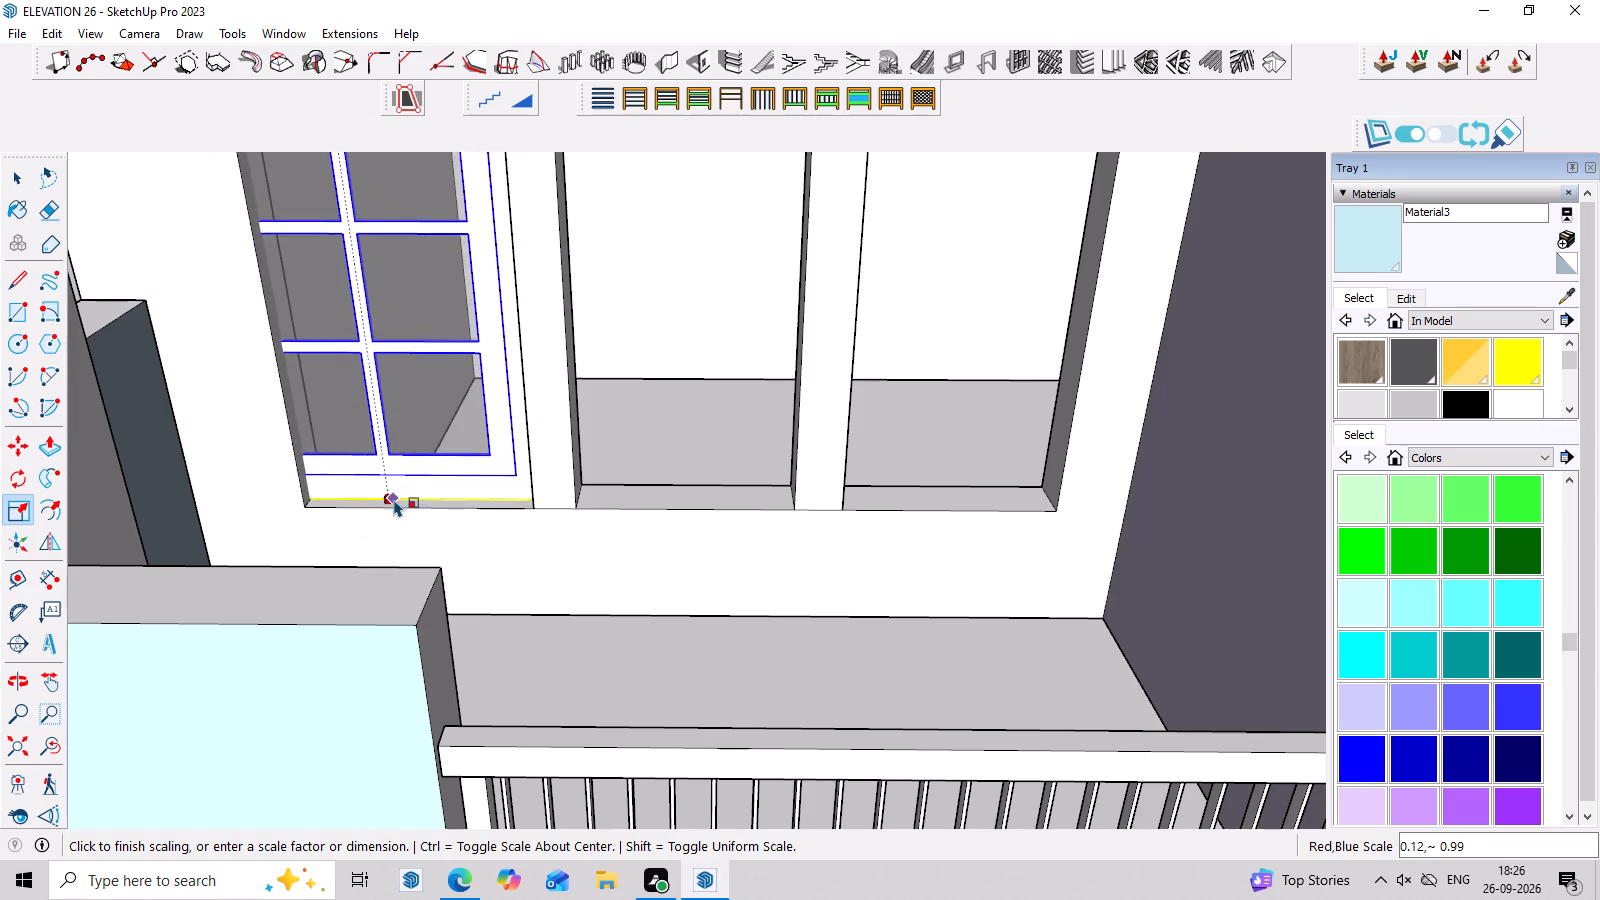
pyautogui.click(394, 507)
pyautogui.click(141, 169)
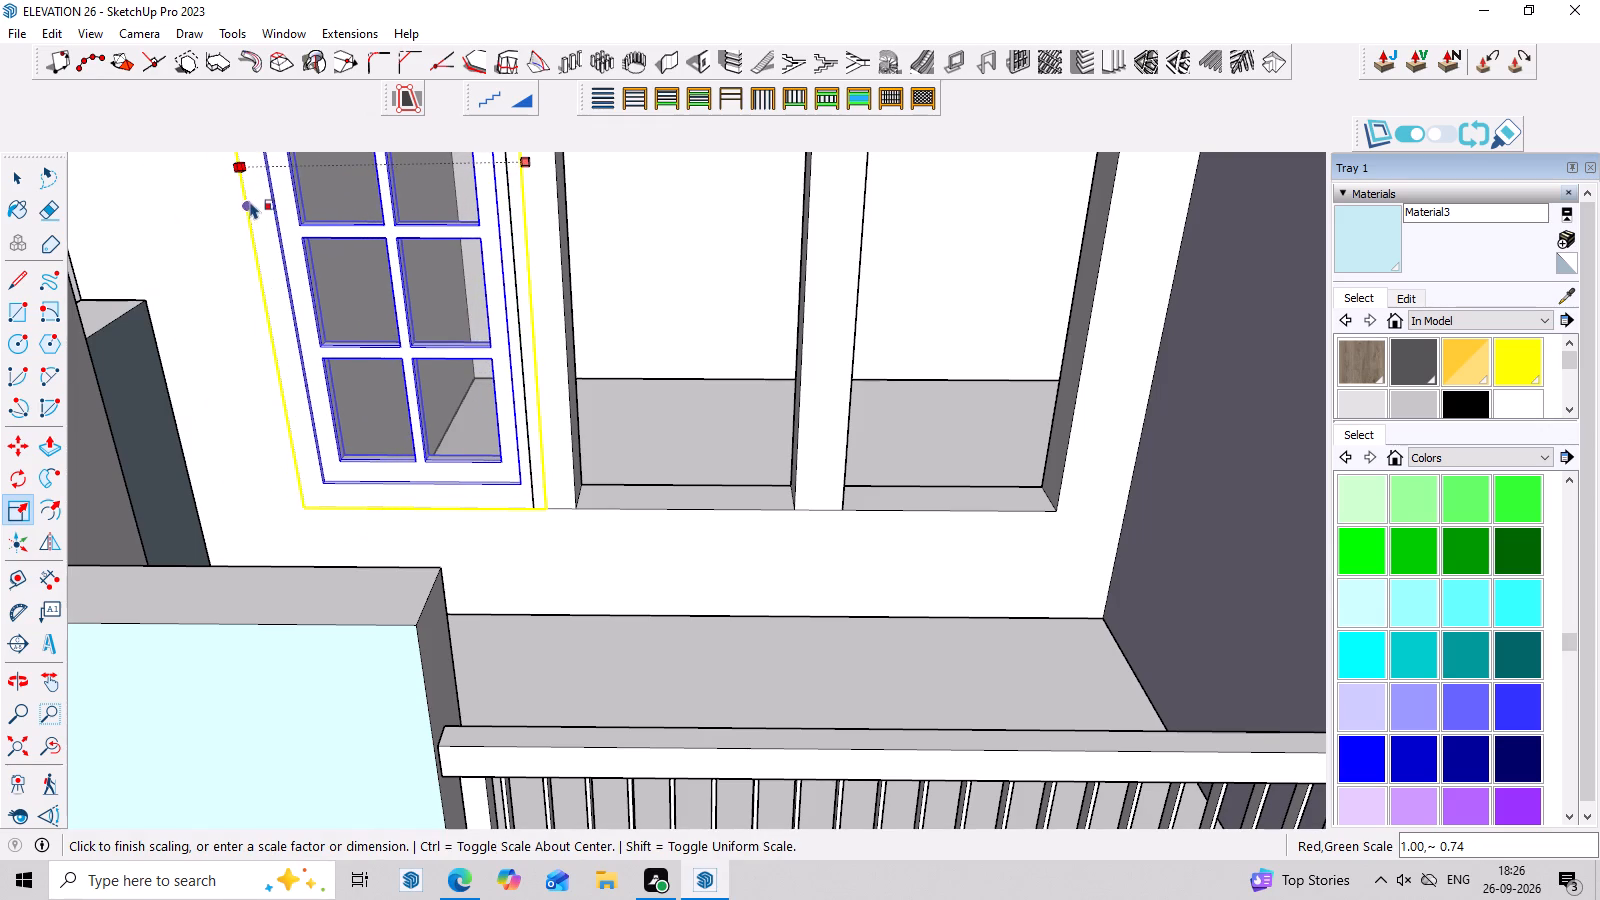
pyautogui.click(250, 199)
# Scale the balcony window's height down to the top edge of its opening.
pyautogui.scroll(-7, 284, 375)
pyautogui.scroll(-5, 504, 487)
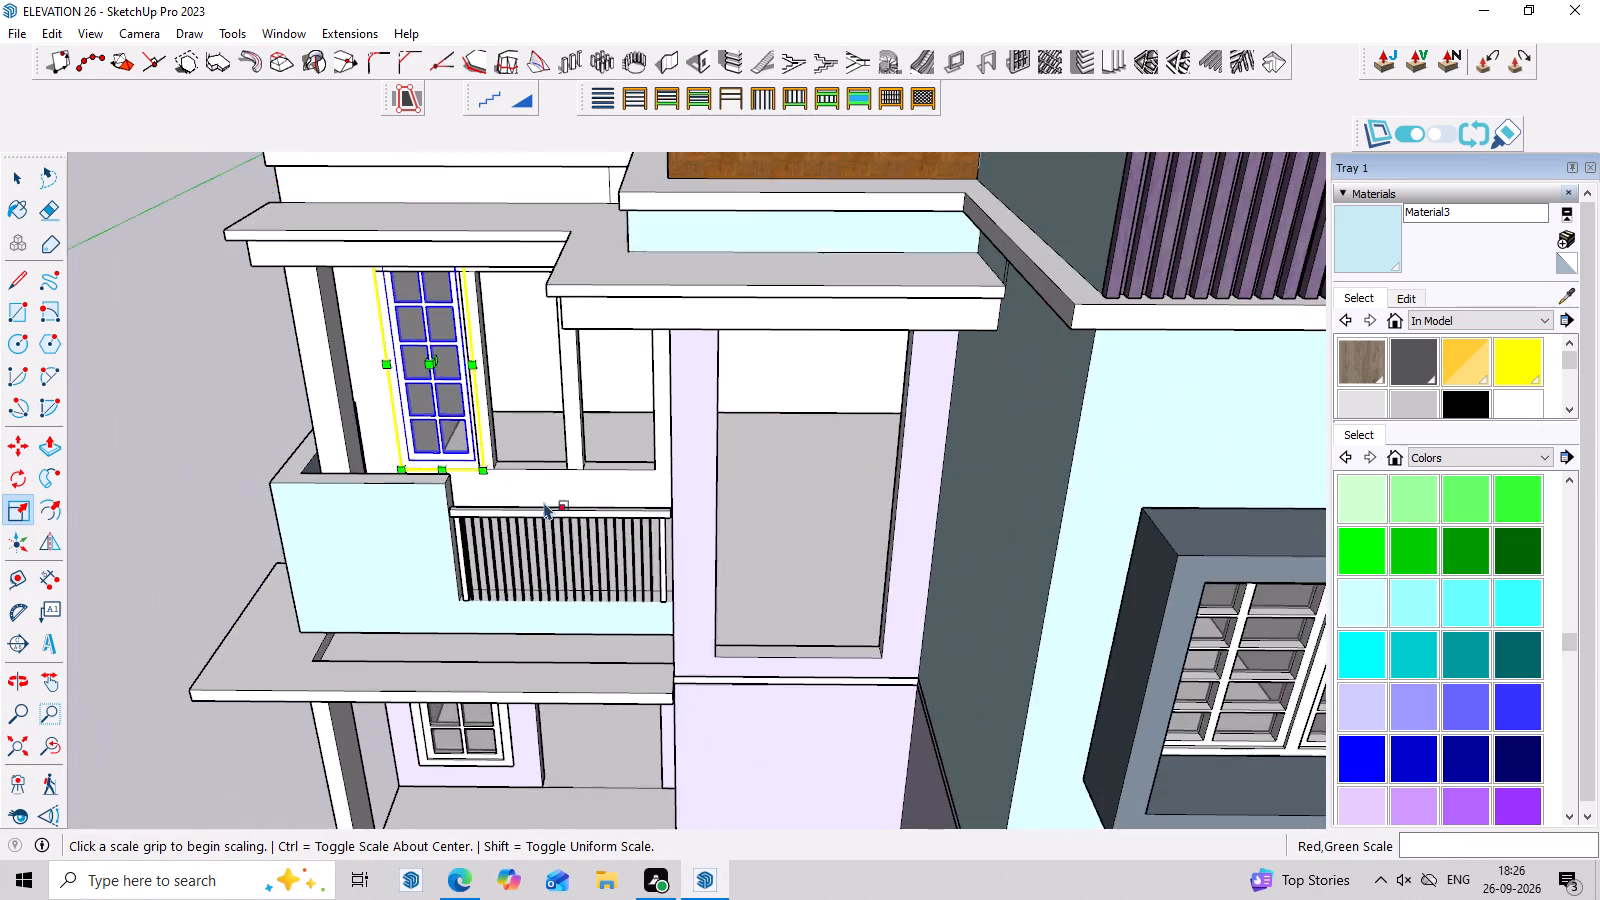
pyautogui.moveTo(564, 490); pyautogui.dragTo(603, 330, button='middle')
pyautogui.scroll(6, 400, 224)
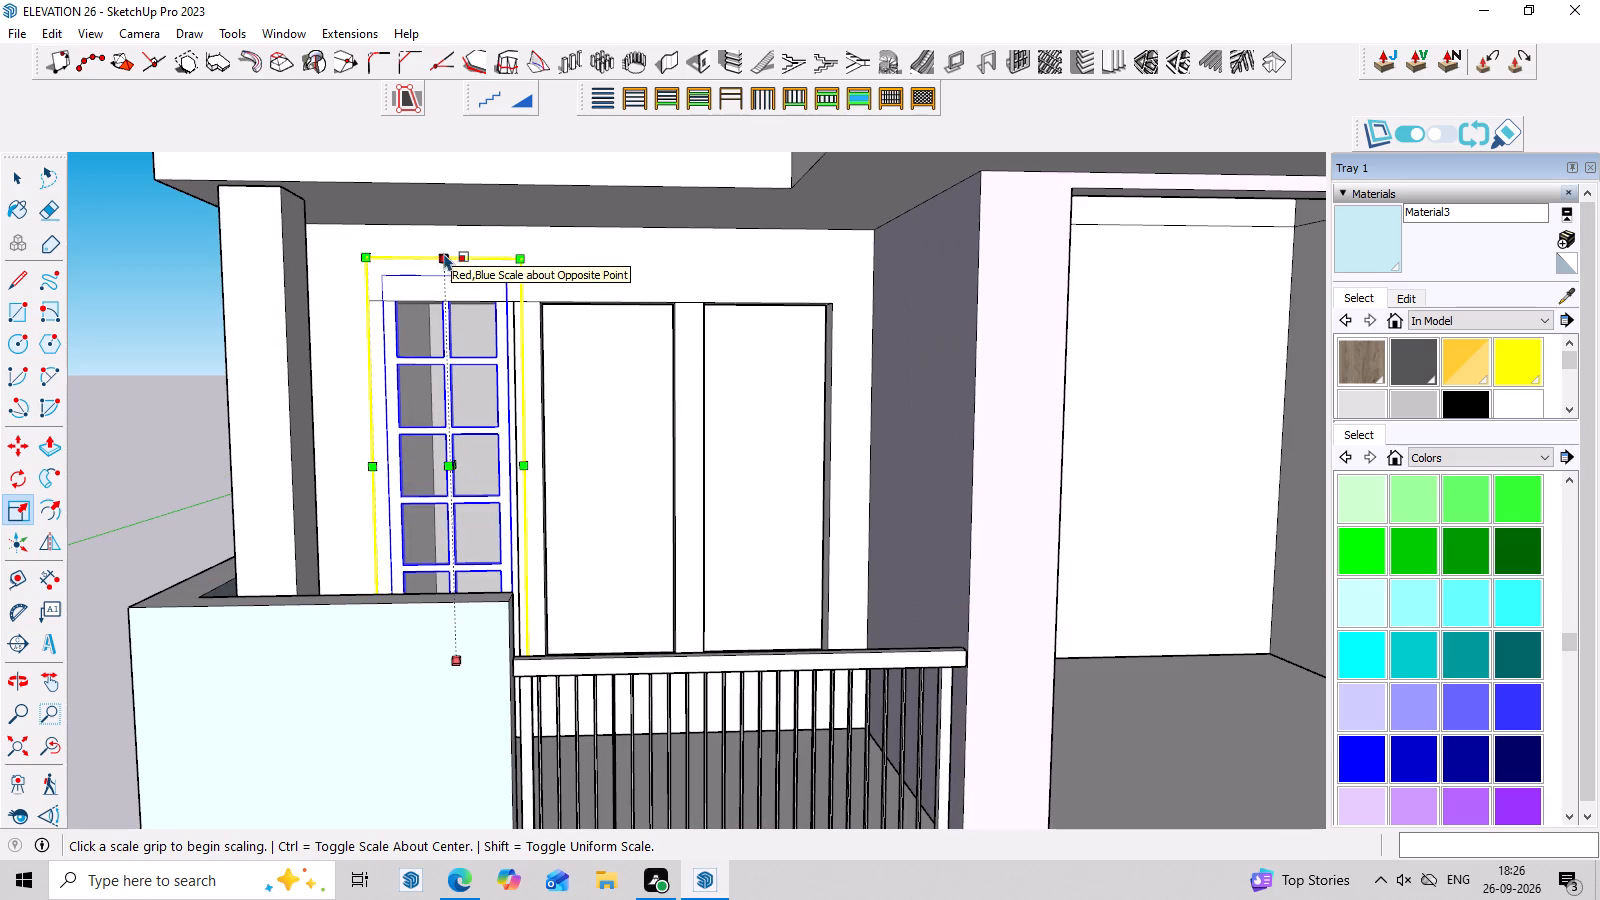
pyautogui.click(444, 253)
pyautogui.click(446, 300)
# Scale the balcony window's width slightly down so its inner side edge meets the opening's edge.
pyautogui.scroll(-6, 518, 401)
pyautogui.moveTo(546, 495); pyautogui.dragTo(530, 508, button='middle')
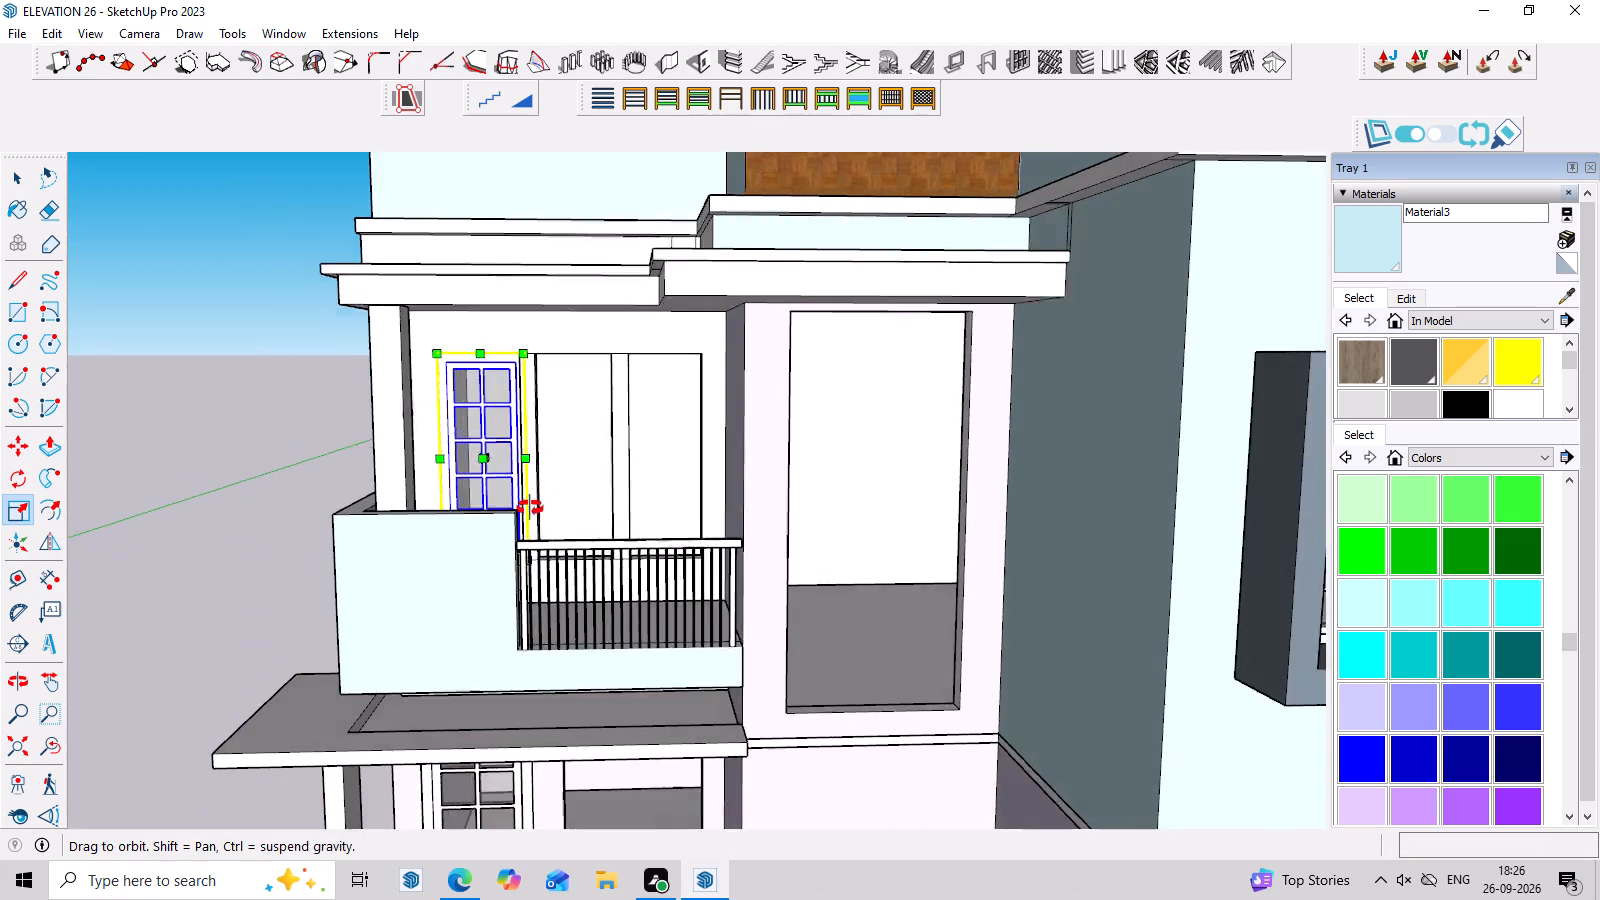
pyautogui.moveTo(530, 508); pyautogui.dragTo(487, 552, button='middle')
pyautogui.scroll(3, 541, 495)
pyautogui.moveTo(541, 495); pyautogui.dragTo(494, 564, button='middle')
pyautogui.scroll(3, 526, 556)
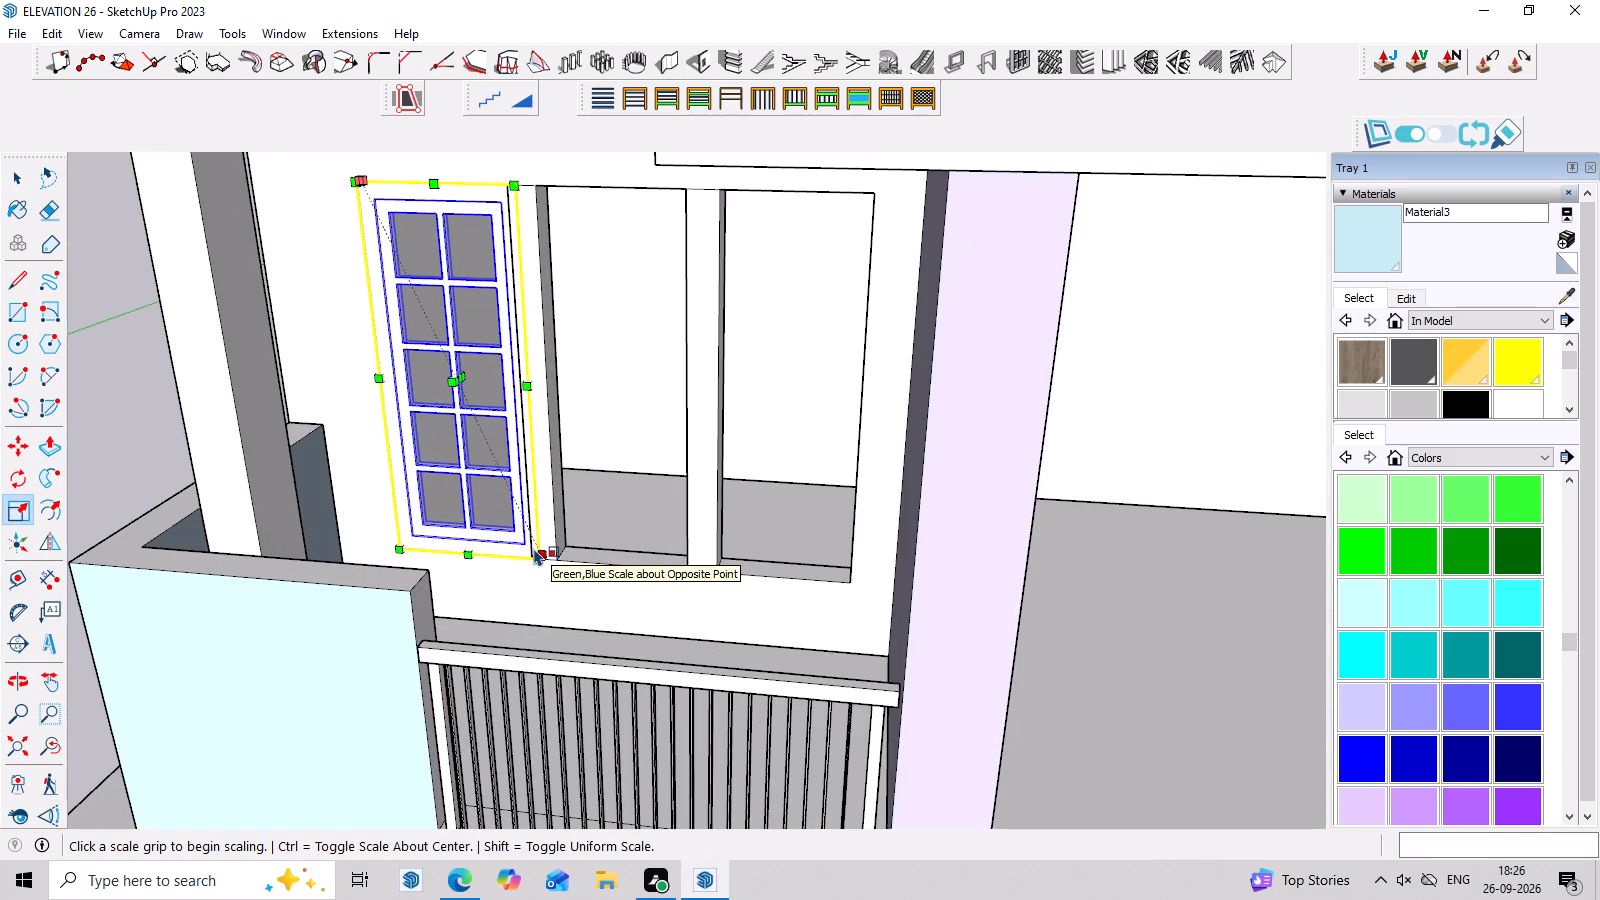
pyautogui.press('m')
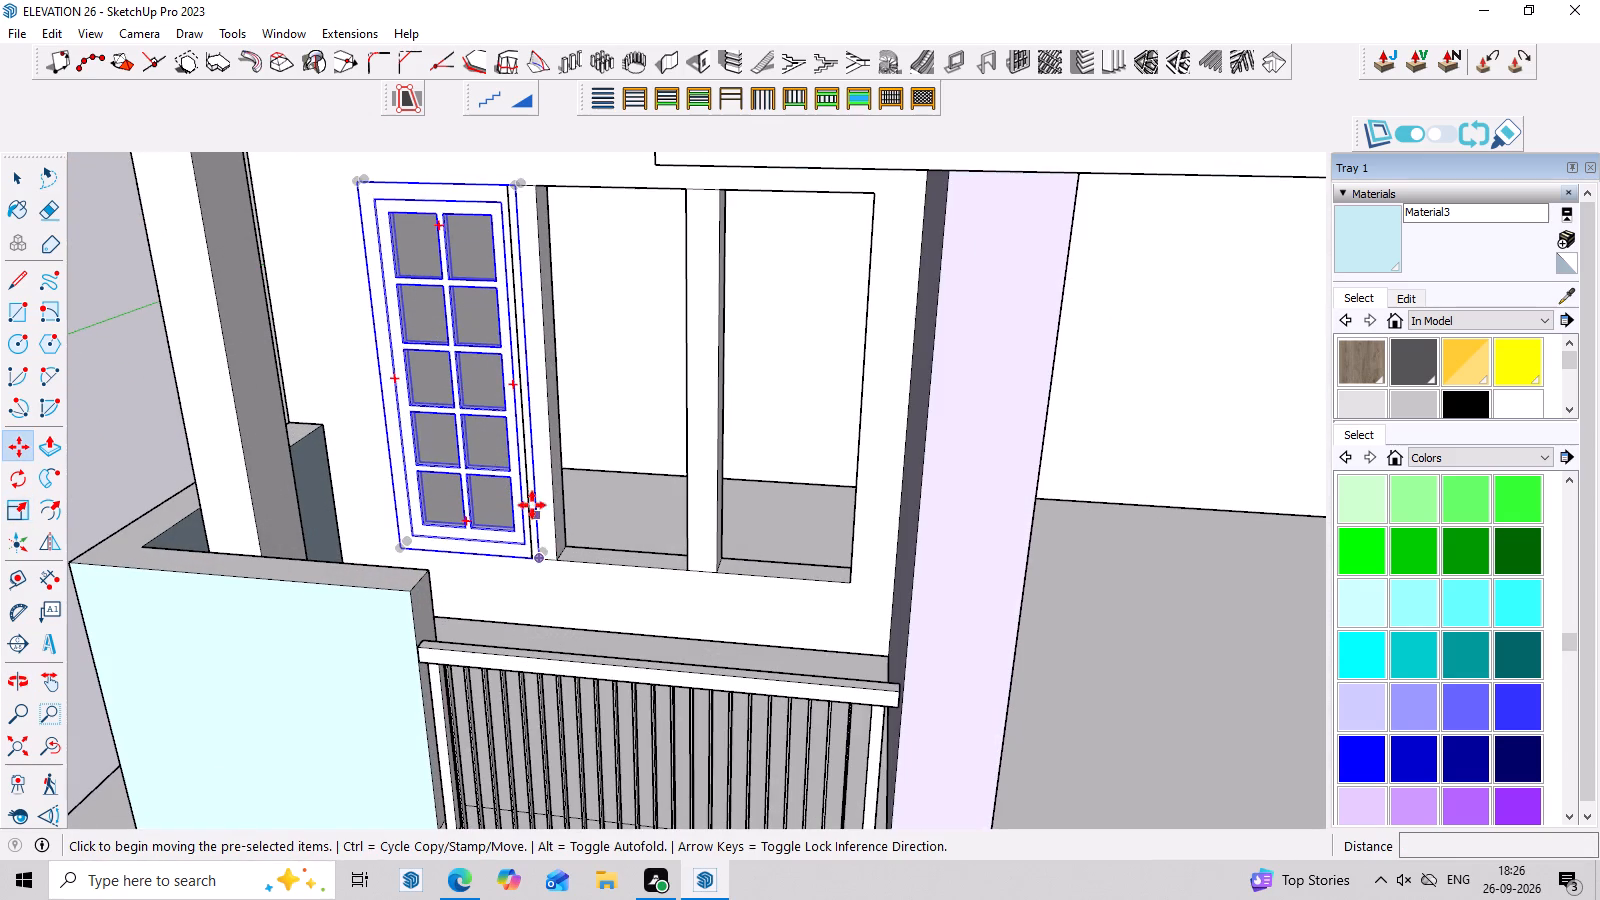
pyautogui.press('space')
pyautogui.press('s')
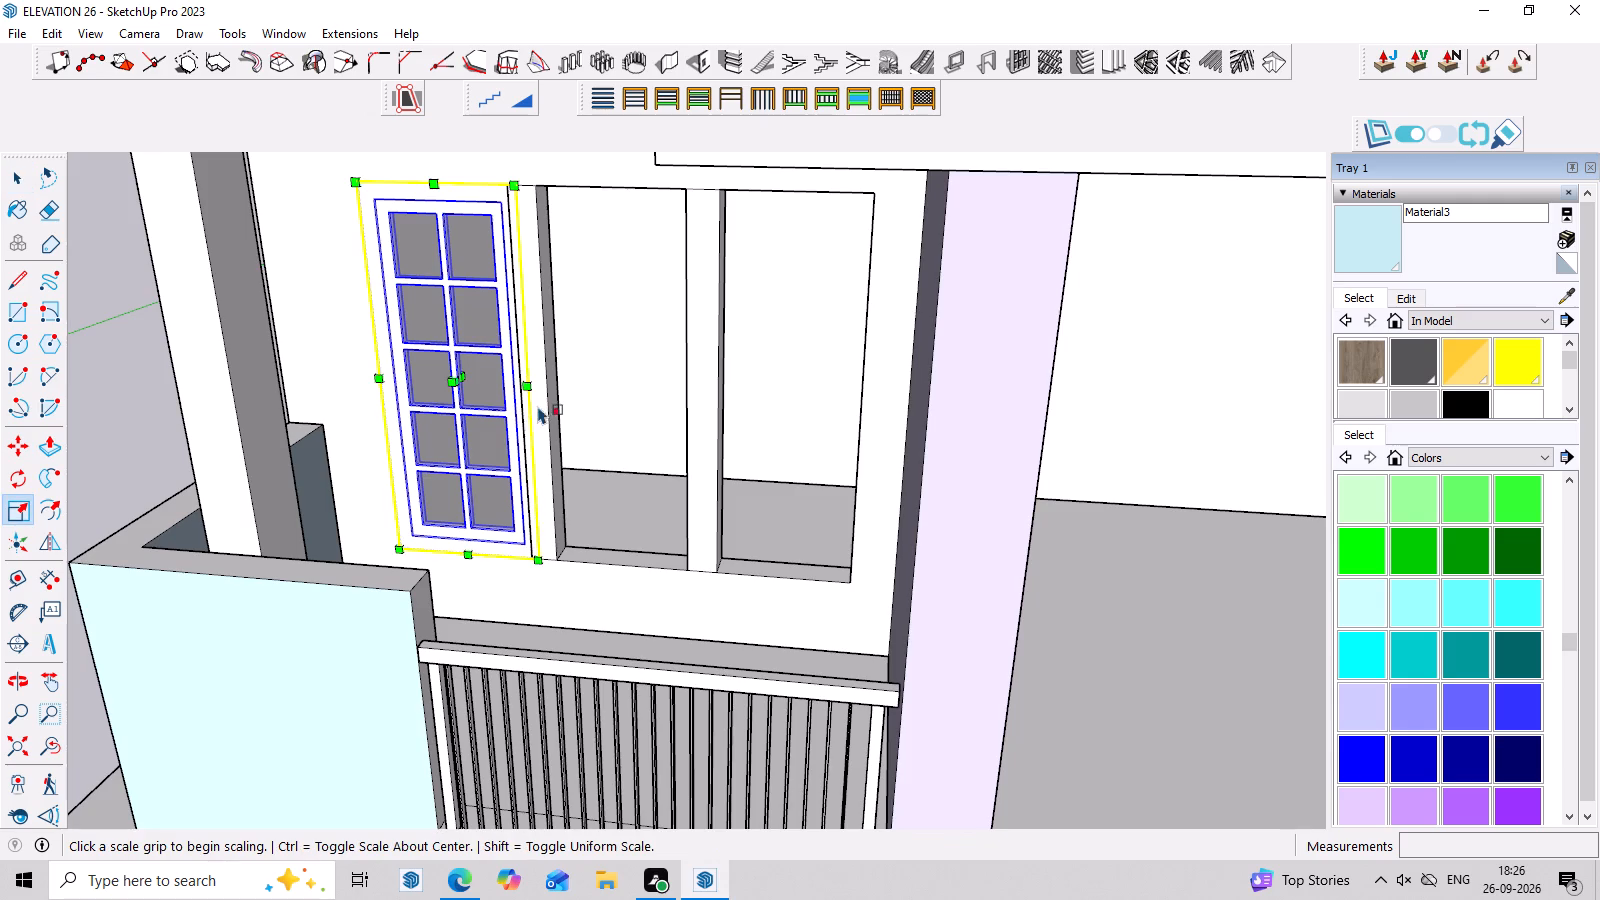
pyautogui.scroll(5, 519, 384)
pyautogui.click(534, 380)
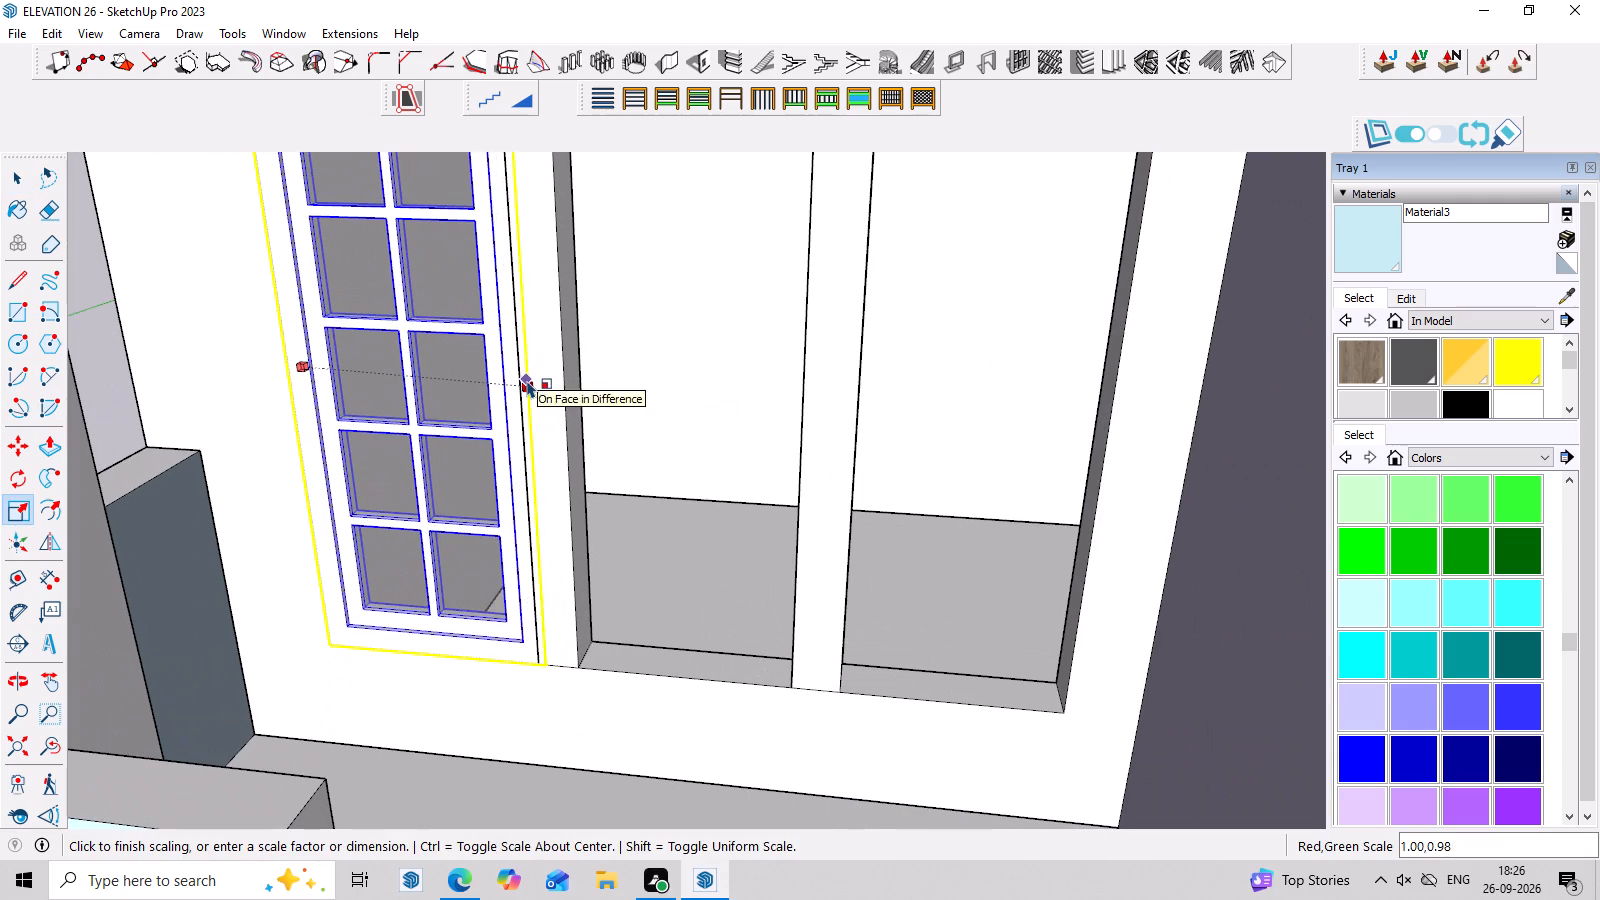
pyautogui.click(513, 383)
# Copy the fitted window about 3' 8" across into the middle balcony opening, and again into the third opening.
pyautogui.scroll(-2, 543, 463)
pyautogui.moveTo(562, 534); pyautogui.dragTo(620, 451, button='middle')
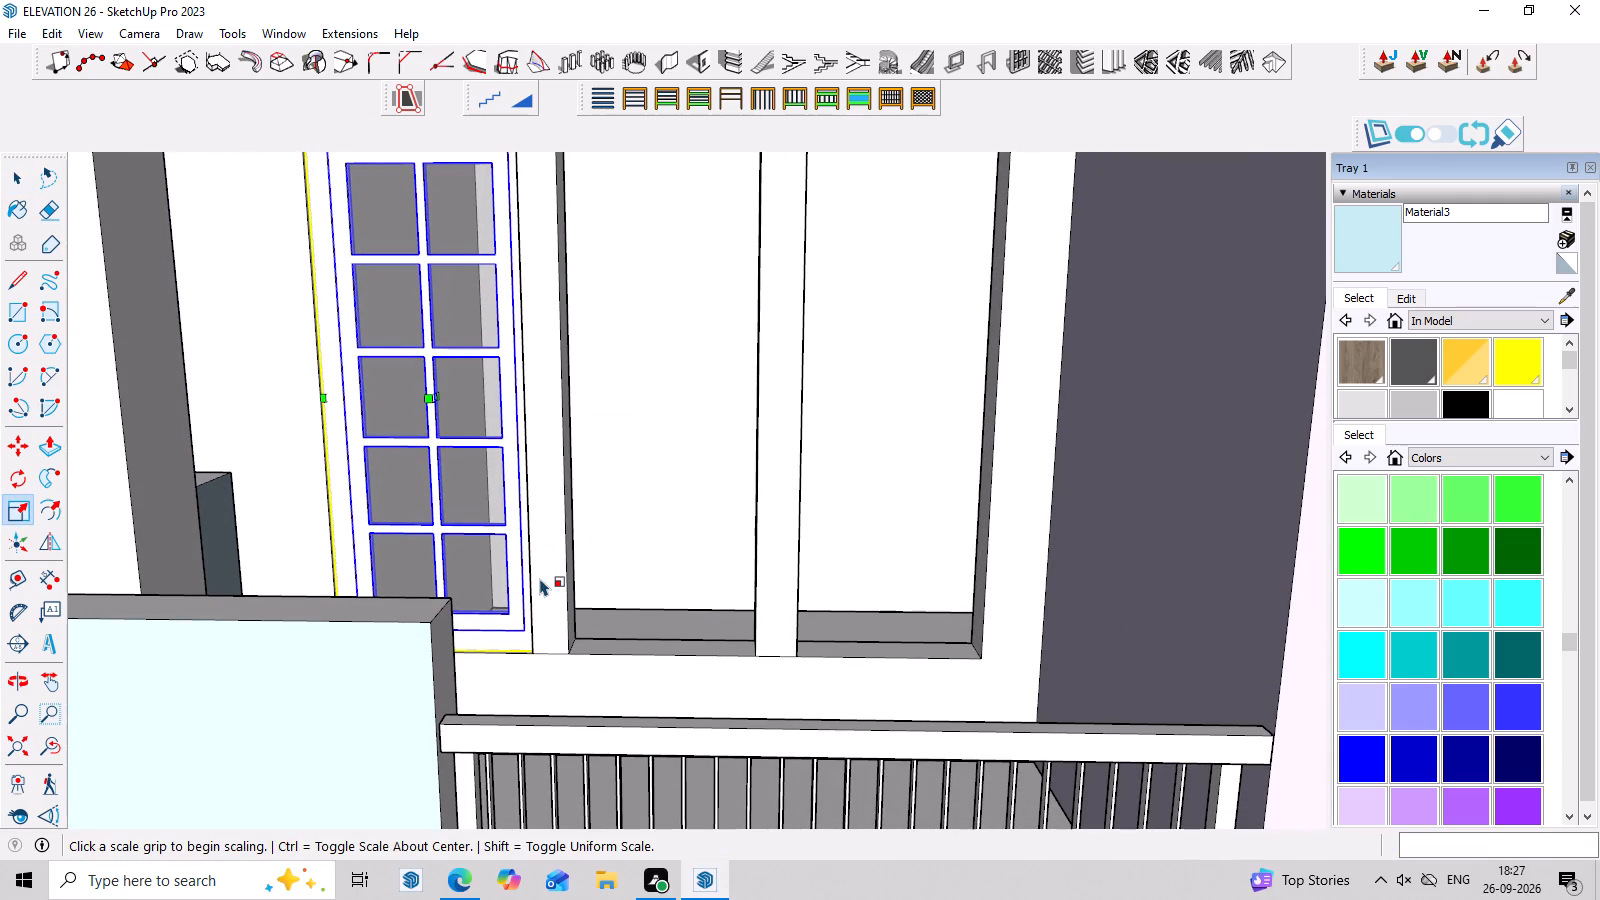
pyautogui.press('m')
pyautogui.click(528, 651)
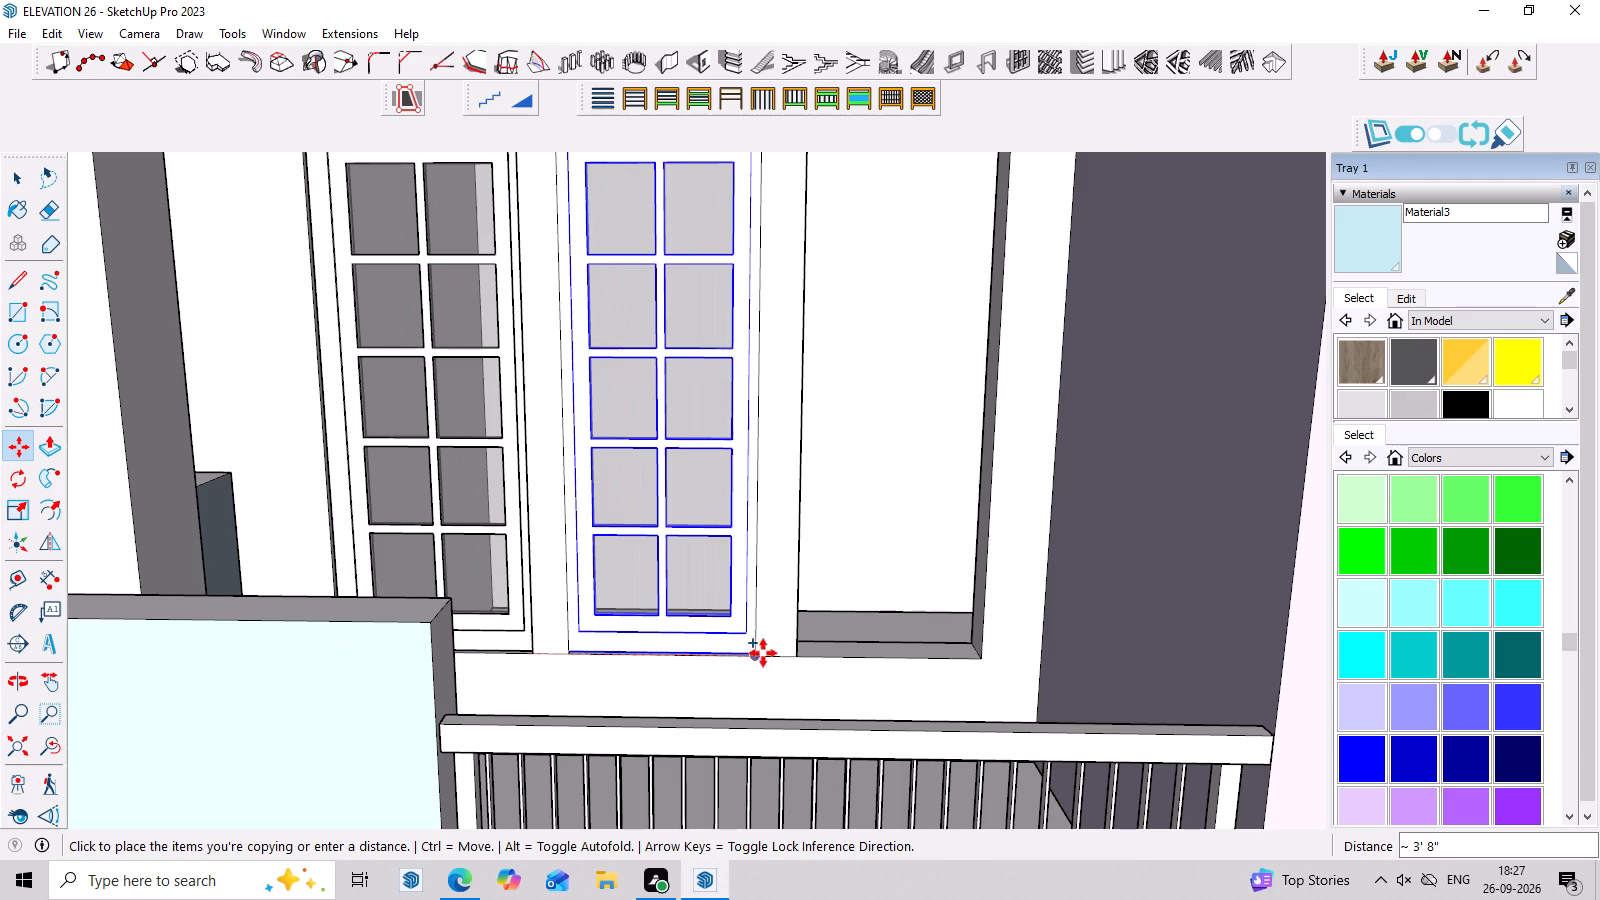
pyautogui.click(757, 658)
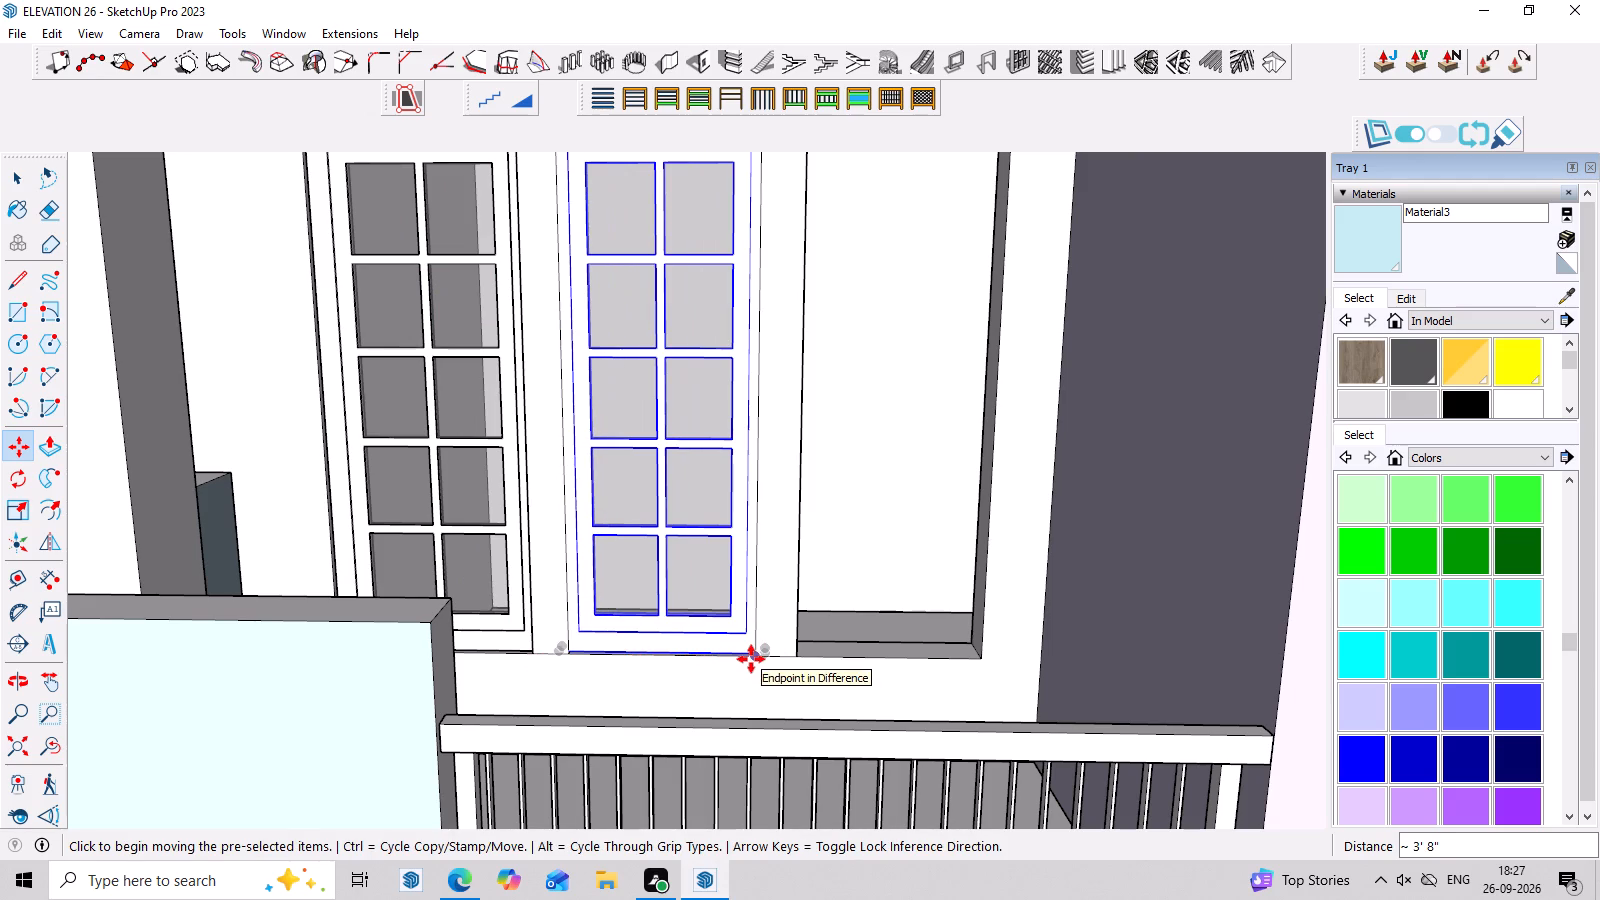
pyautogui.keyDown('ctrl'); pyautogui.click(751, 659); pyautogui.keyUp('ctrl')
pyautogui.click(983, 662)
# Move the middle balcony window about 2" so its bottom corner meets the opening's bottom corner.
pyautogui.moveTo(854, 665); pyautogui.dragTo(815, 713, button='middle')
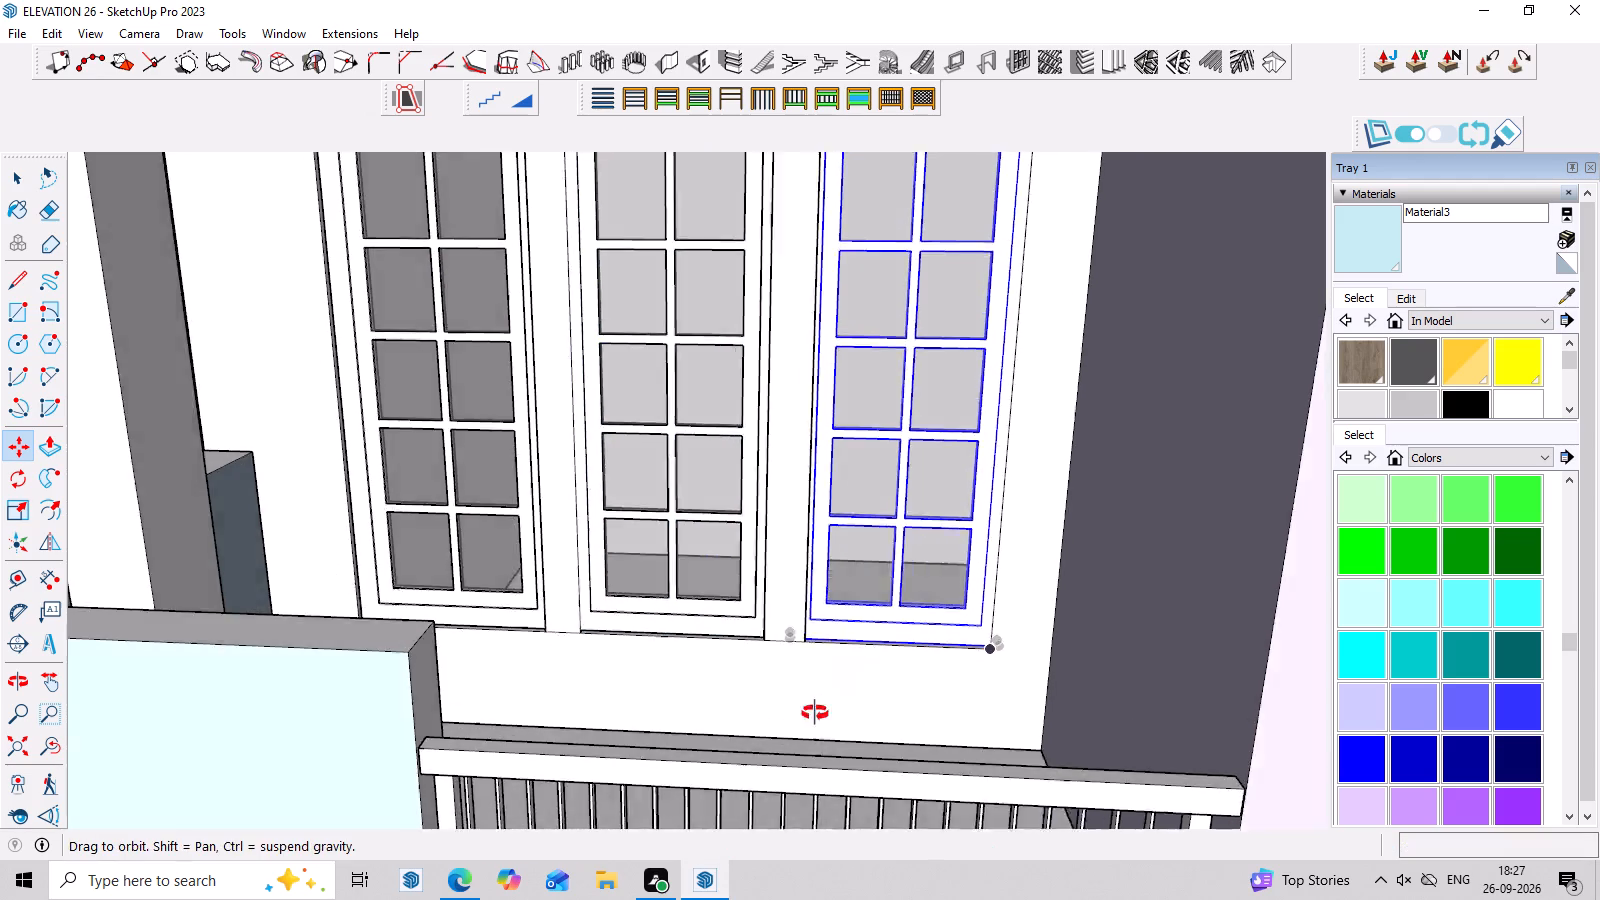
pyautogui.moveTo(815, 713); pyautogui.dragTo(768, 751, button='middle')
pyautogui.scroll(-1, 765, 753)
pyautogui.scroll(6, 751, 671)
pyautogui.moveTo(698, 621); pyautogui.dragTo(679, 667, button='middle')
pyautogui.scroll(3, 809, 621)
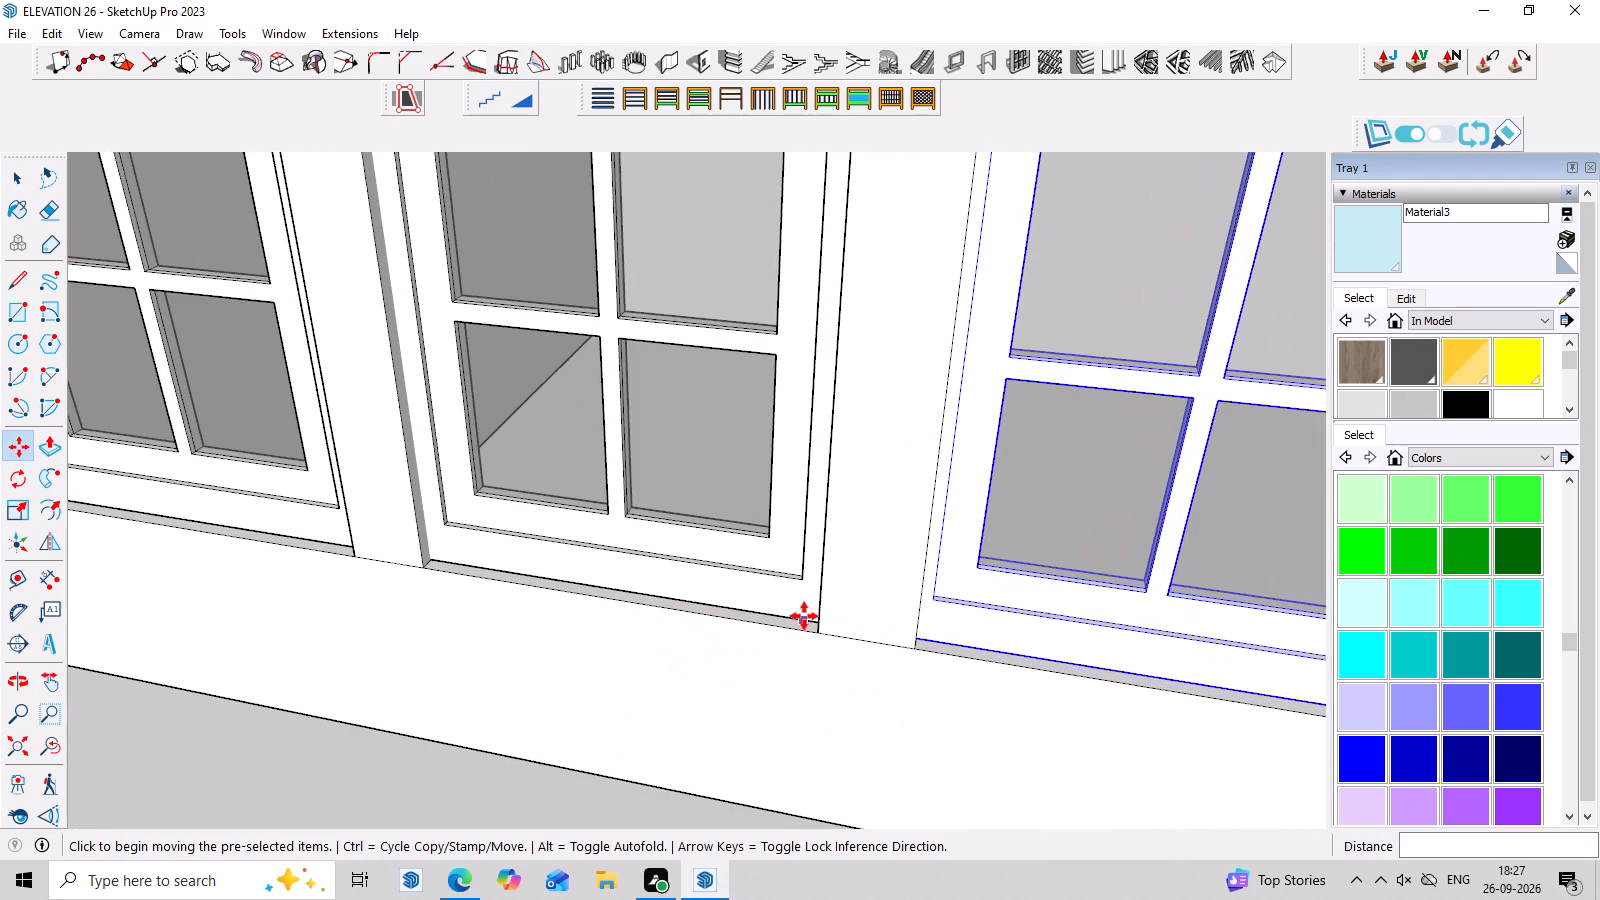
pyautogui.press('space')
pyautogui.click(804, 608)
pyautogui.press('m')
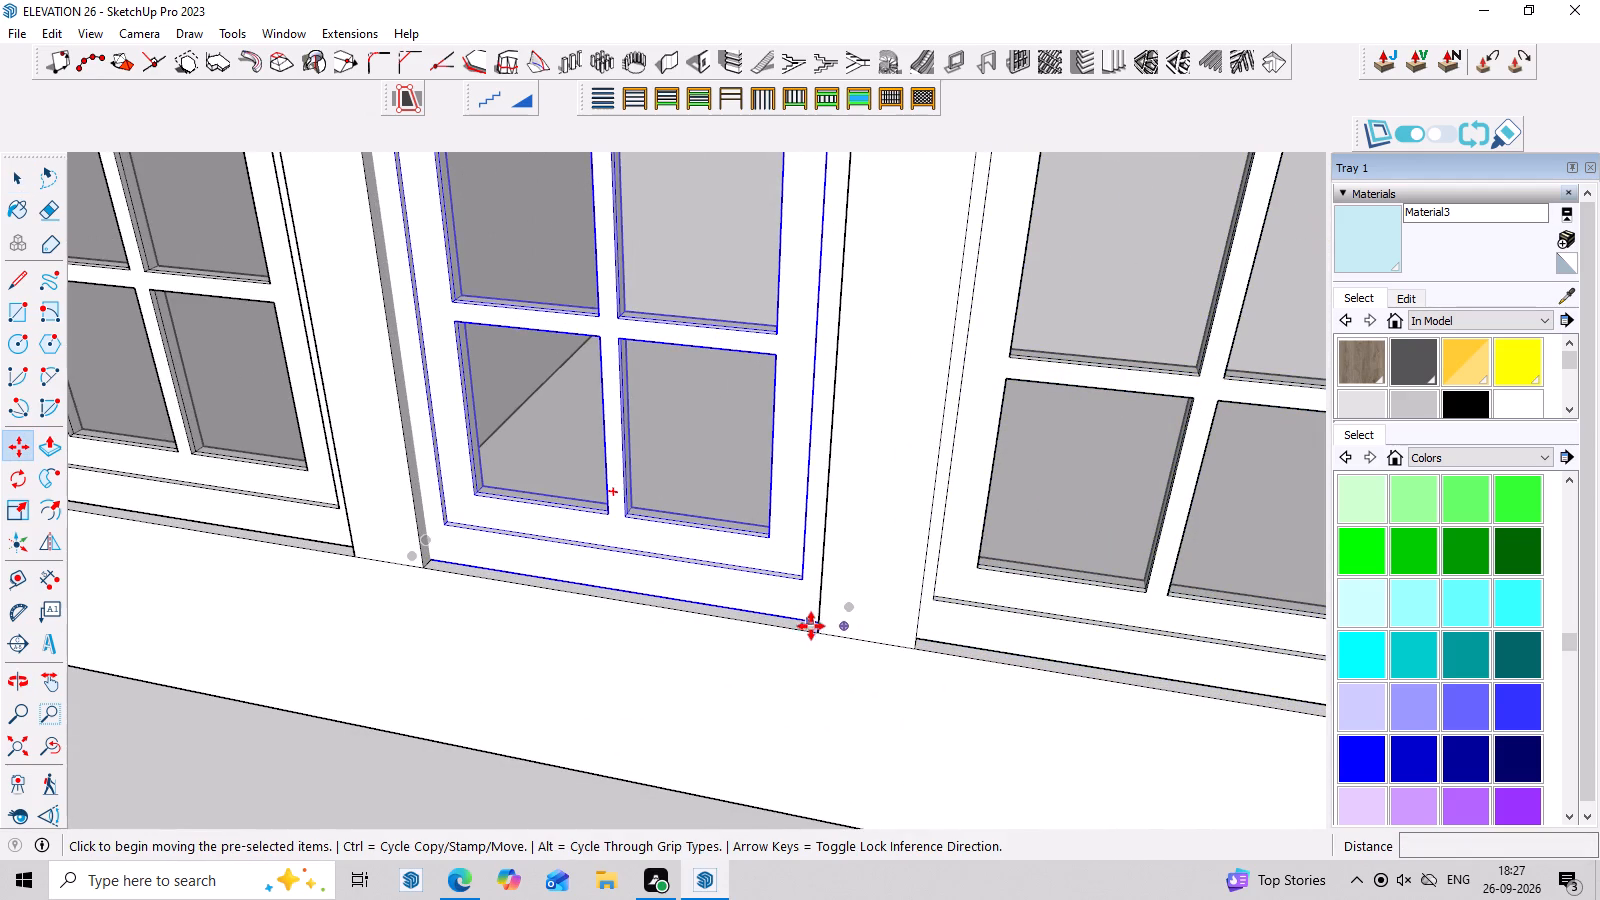
pyautogui.click(812, 615)
pyautogui.click(816, 631)
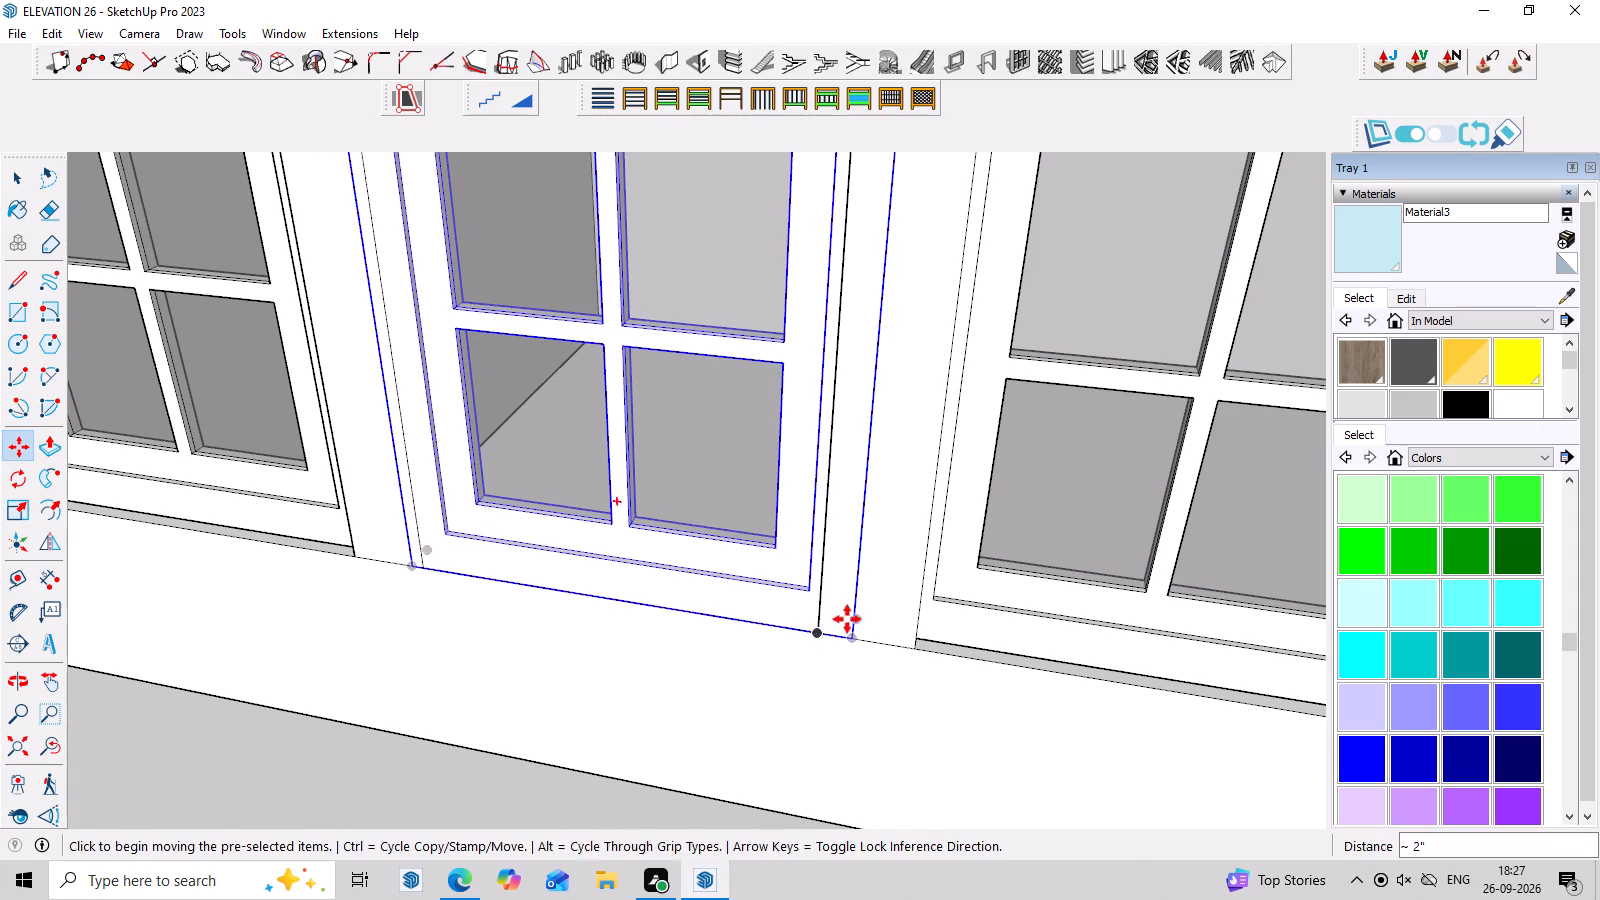
# Scale the middle balcony window from its side edge by about 1.21 in red and 0.89 in green to fit the opening.
pyautogui.press('s')
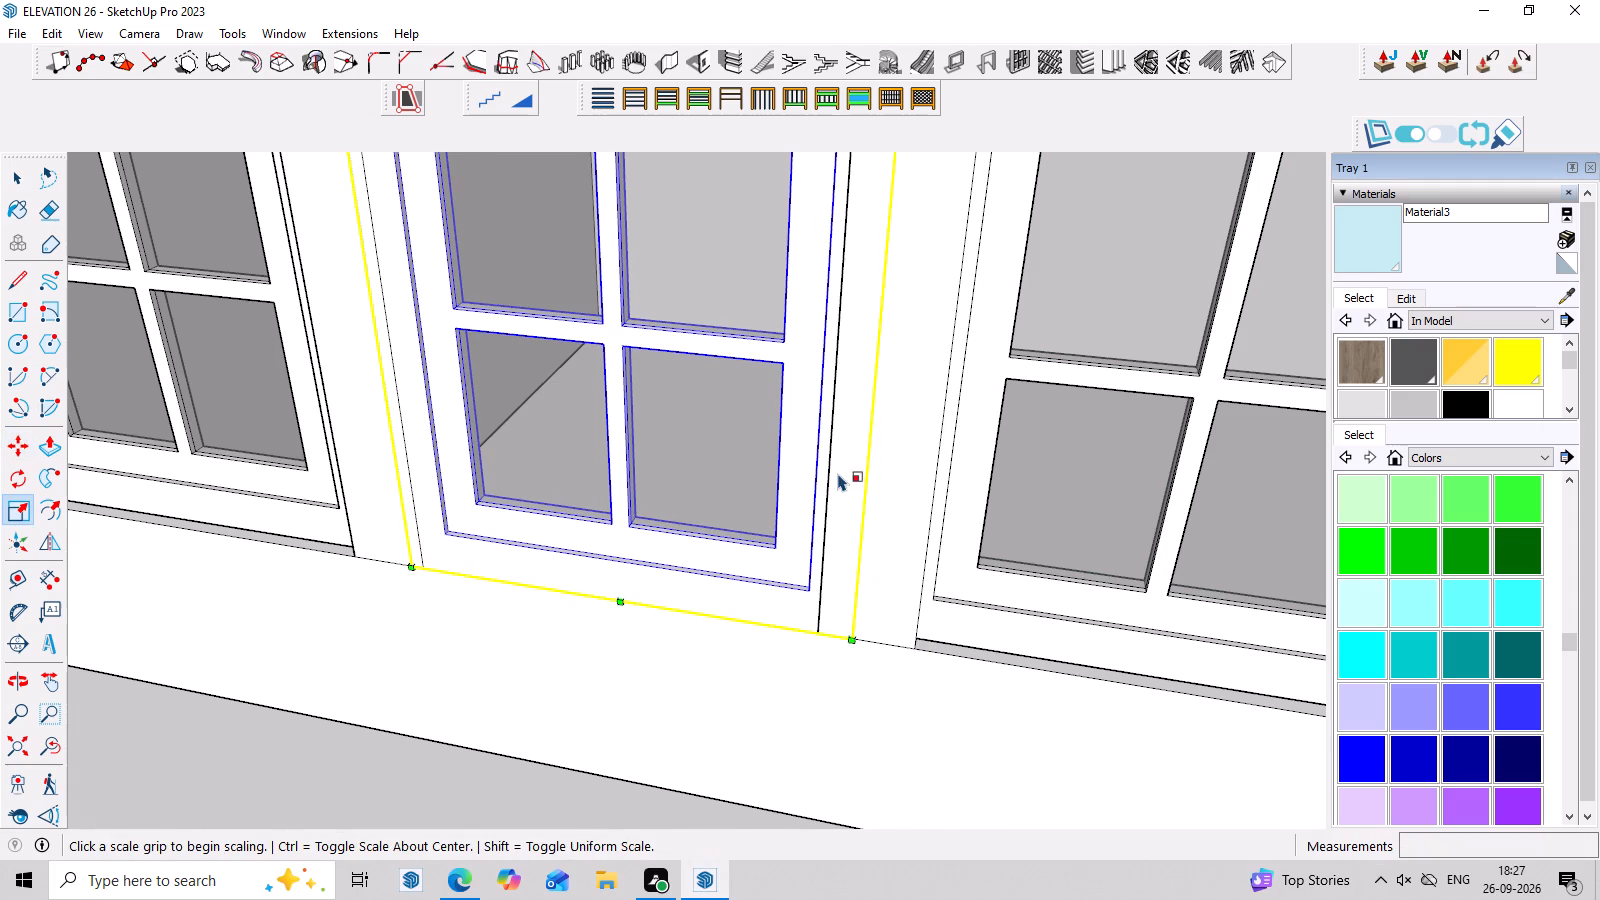
pyautogui.scroll(-5, 838, 481)
pyautogui.click(880, 221)
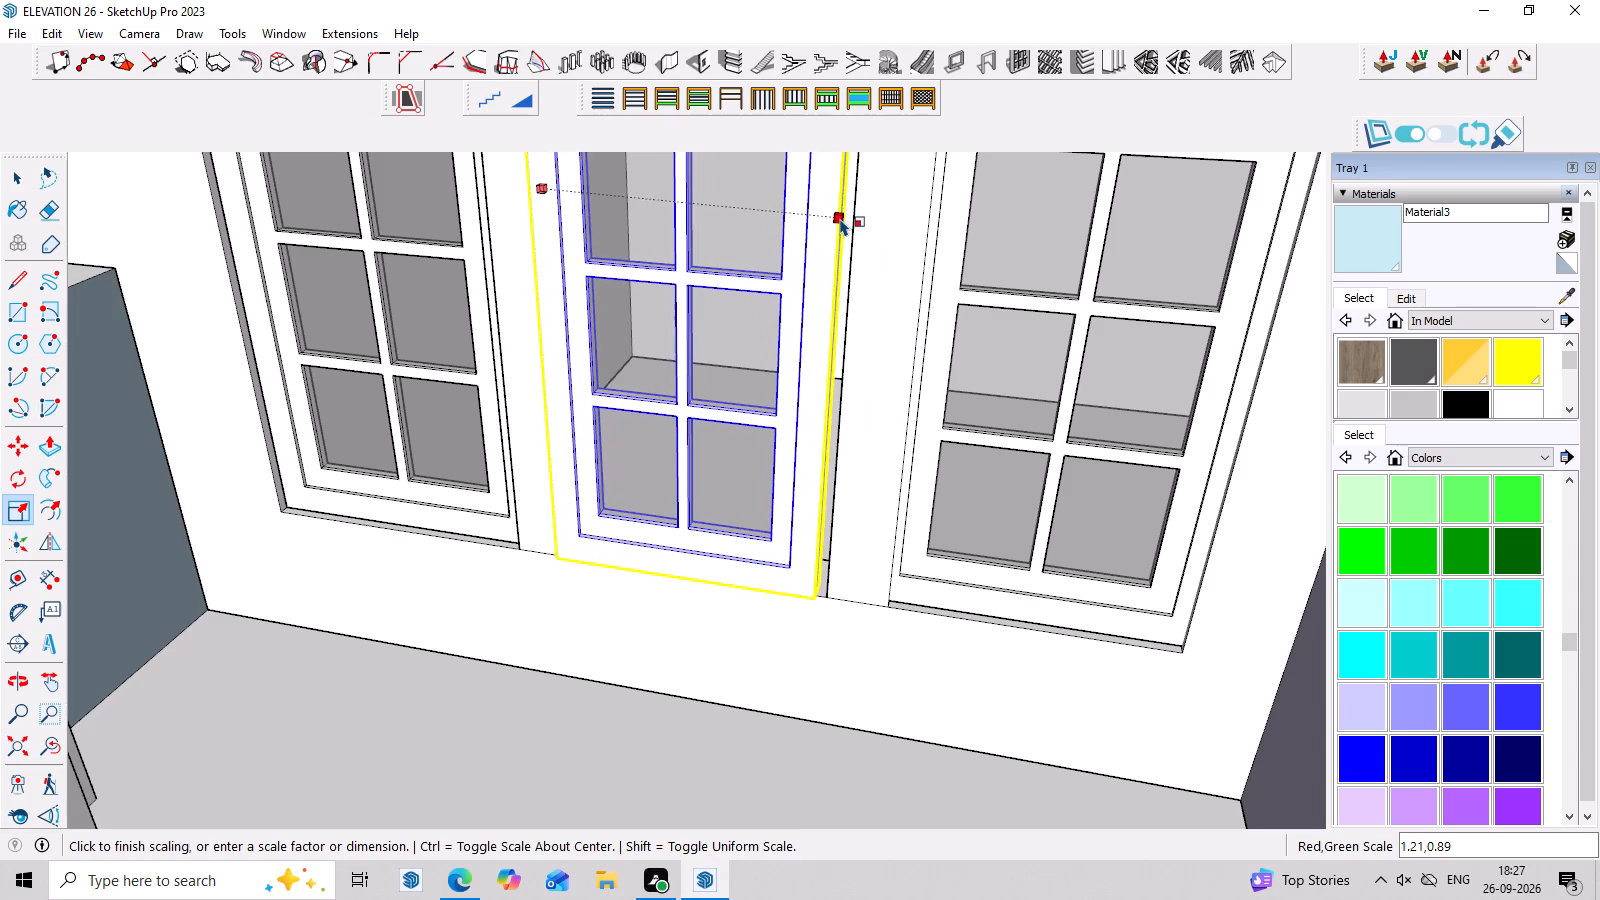
pyautogui.click(842, 216)
pyautogui.scroll(-3, 765, 337)
pyautogui.scroll(-2, 754, 440)
pyautogui.moveTo(764, 481); pyautogui.dragTo(774, 483, button='middle')
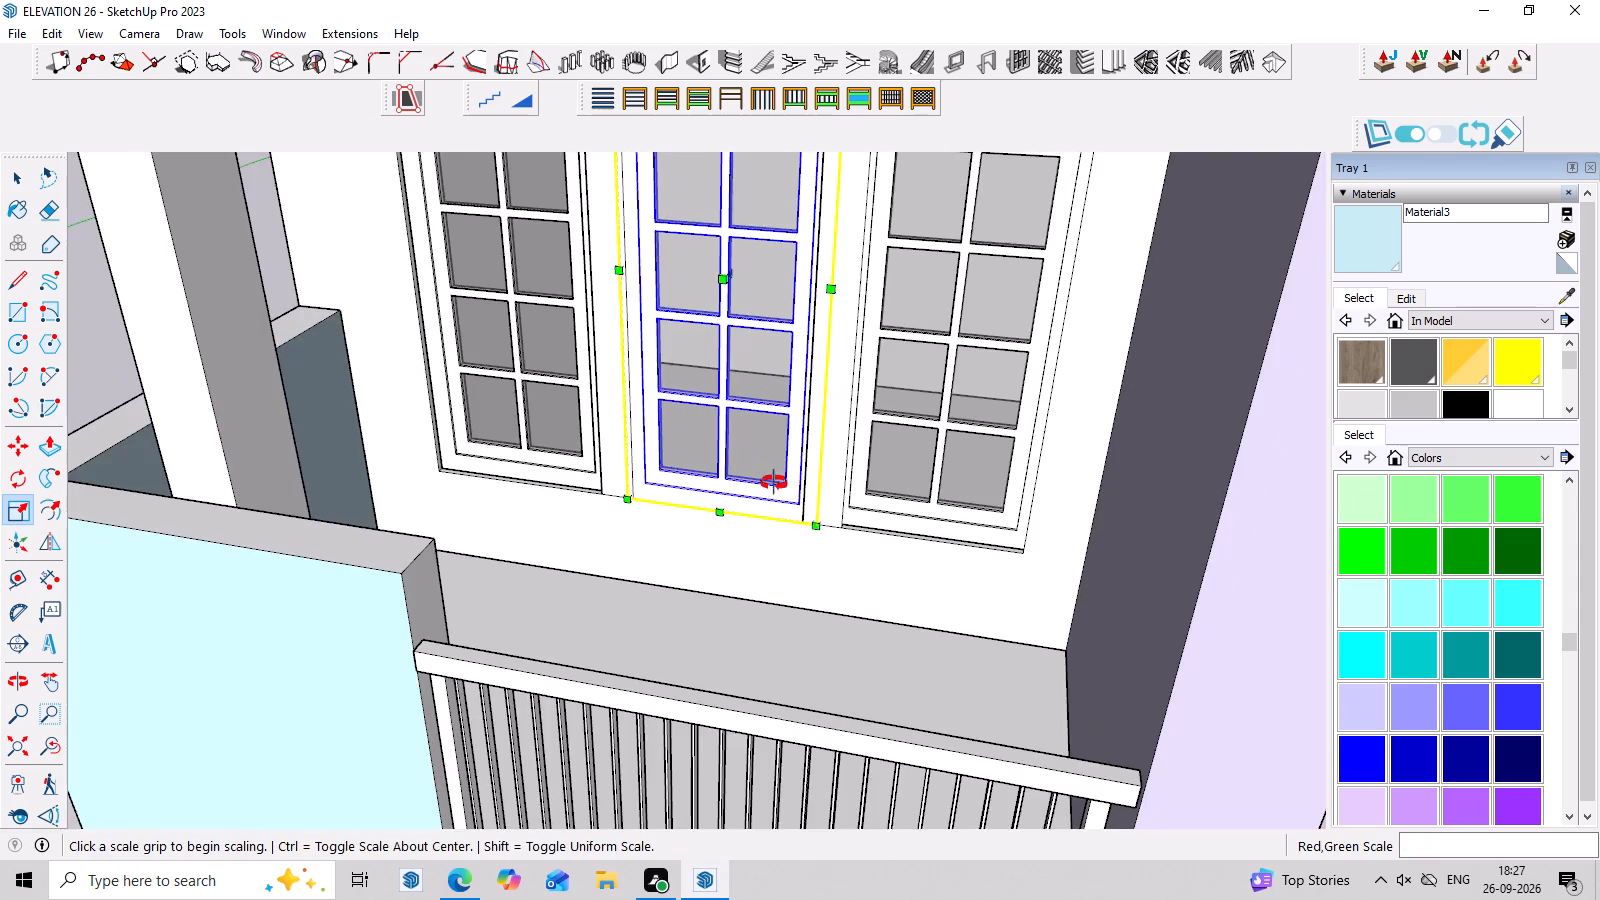
pyautogui.moveTo(774, 483); pyautogui.dragTo(828, 437, button='middle')
pyautogui.press('space')
# Deselect the window and examine the whole front elevation with its fitted windows.
pyautogui.scroll(-7, 241, 279)
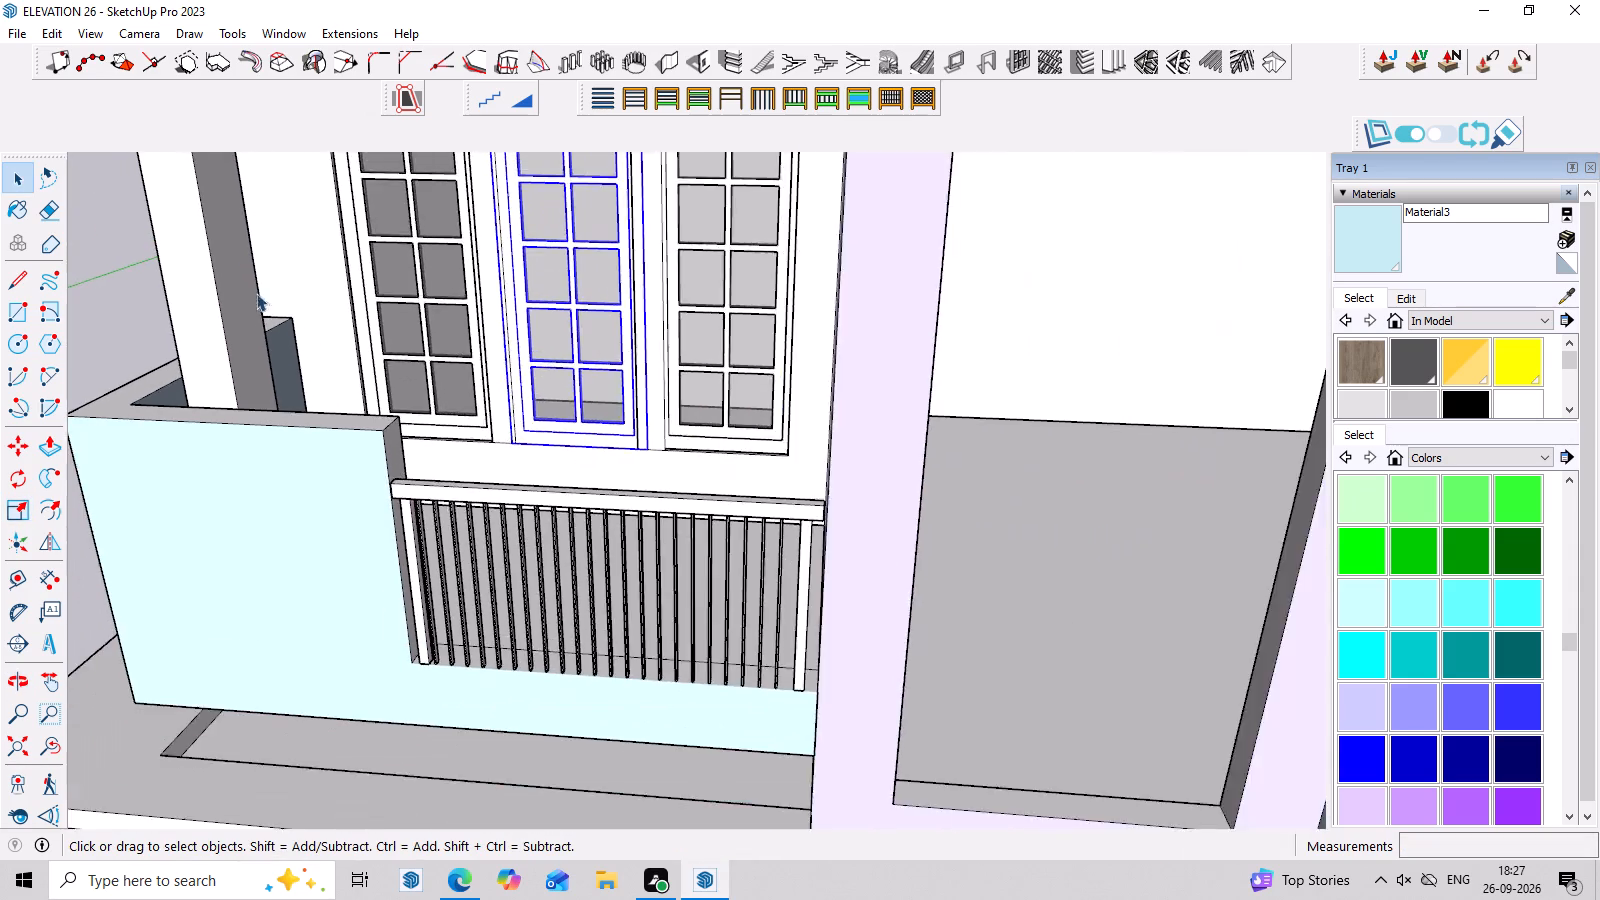
pyautogui.scroll(-9, 265, 297)
pyautogui.moveTo(517, 573); pyautogui.dragTo(621, 410, button='middle')
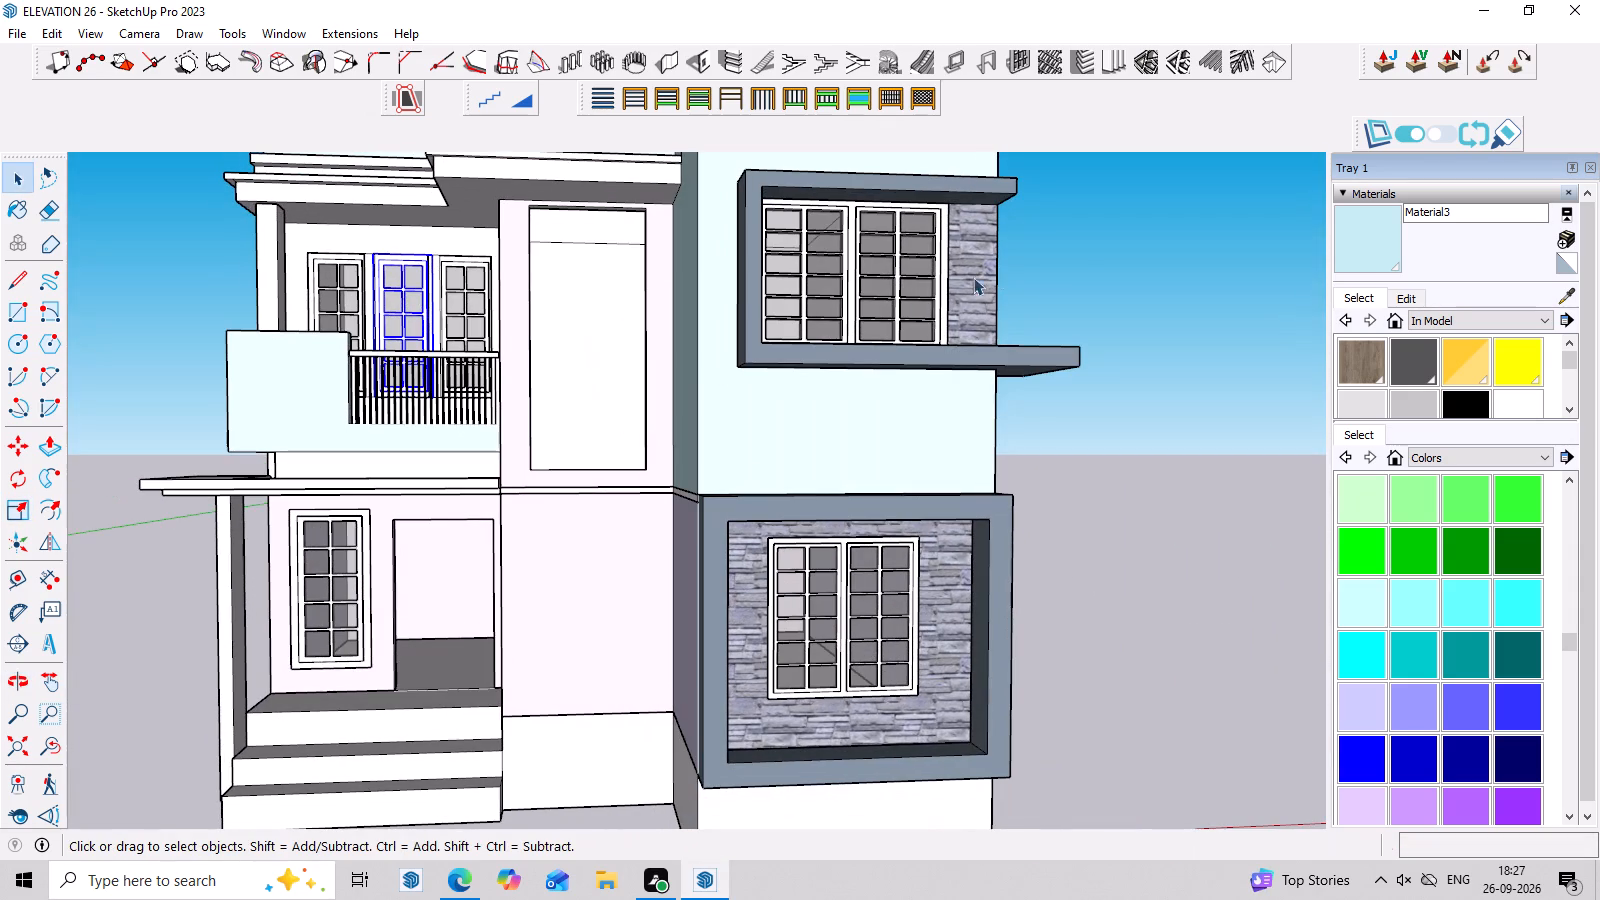
pyautogui.press('space')
pyautogui.click(1075, 248)
pyautogui.scroll(-6, 841, 434)
pyautogui.moveTo(754, 525); pyautogui.dragTo(713, 611, button='middle')
pyautogui.scroll(2, 746, 605)
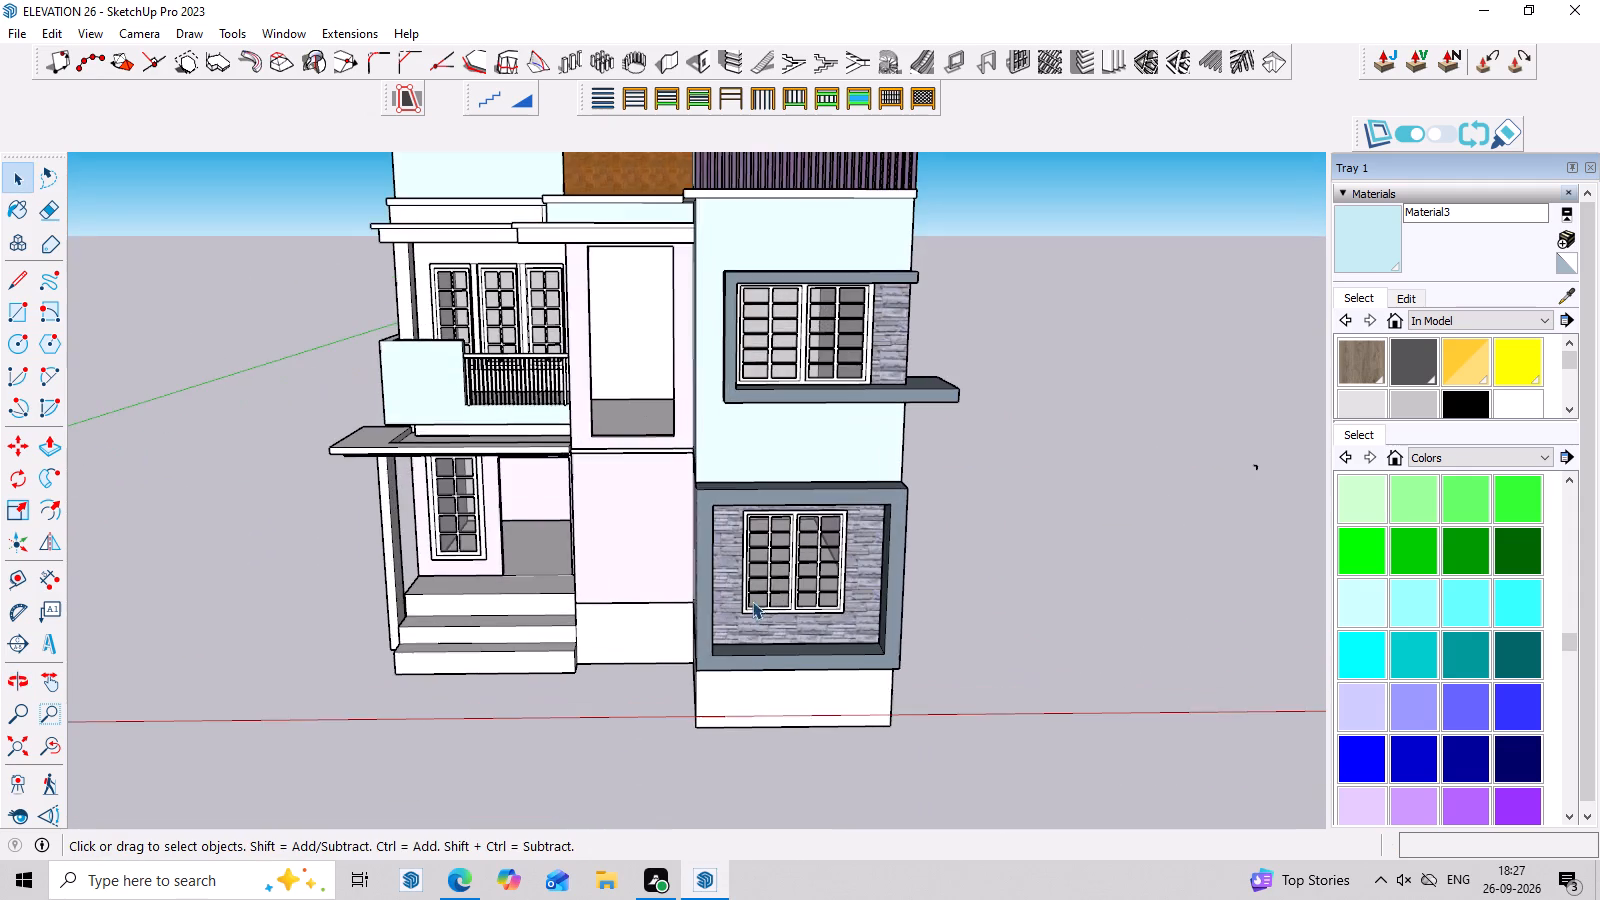
pyautogui.scroll(1, 752, 601)
pyautogui.moveTo(775, 581); pyautogui.dragTo(788, 549, button='middle')
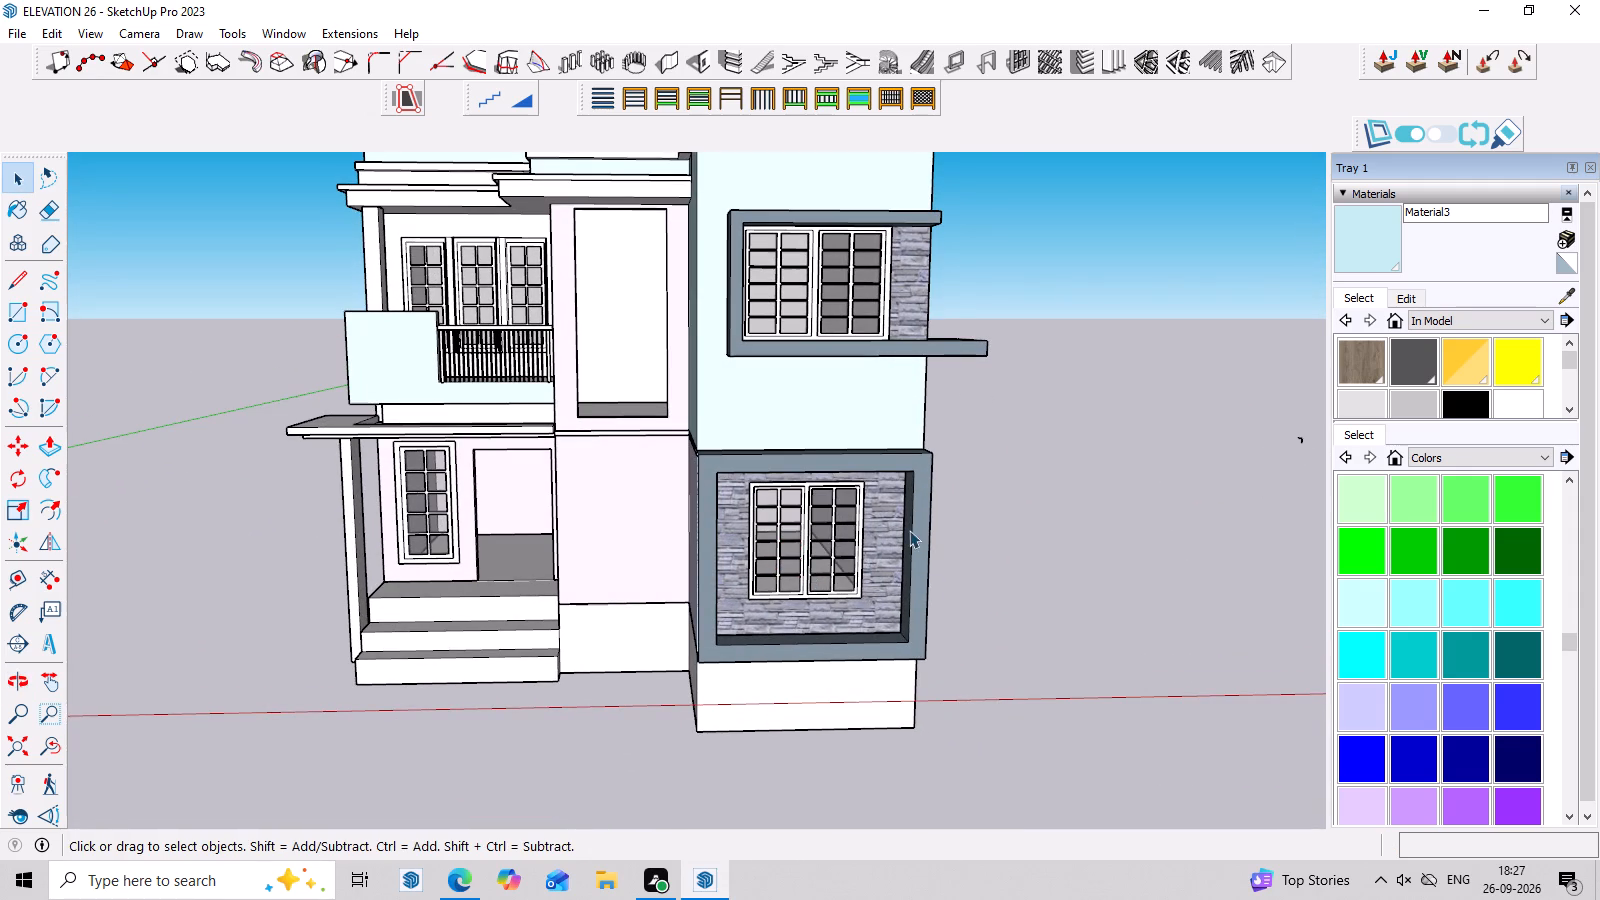
pyautogui.scroll(-5, 909, 530)
pyautogui.moveTo(894, 591); pyautogui.dragTo(861, 489, button='middle')
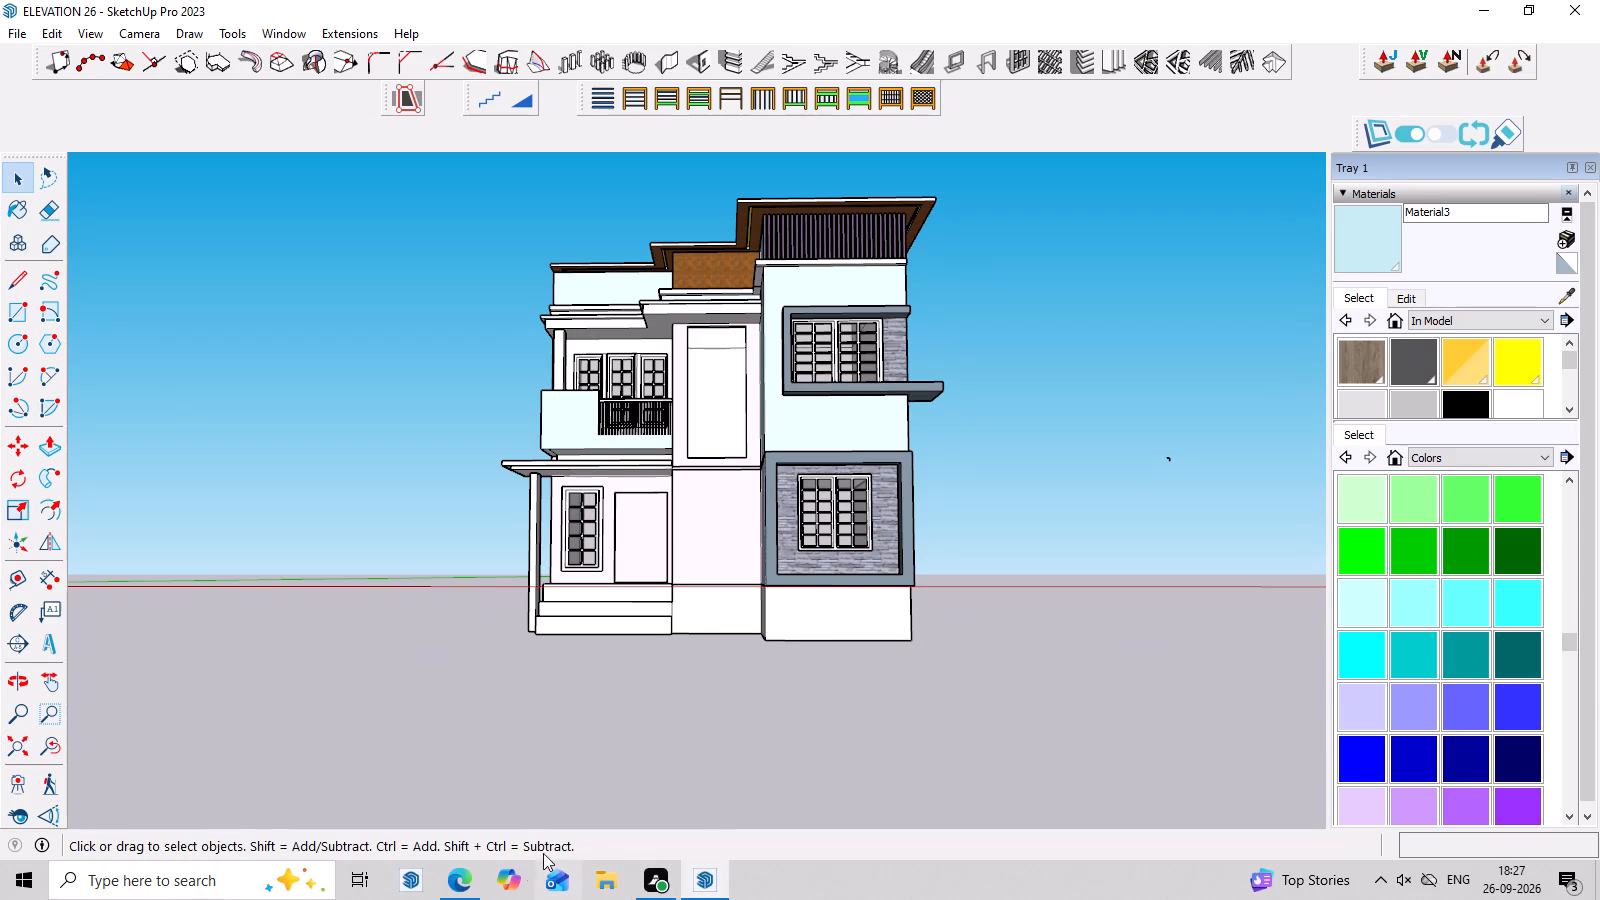
# Switch to 3D Warehouse in the browser and return to the WINDOW model search results.
pyautogui.click(472, 889)
pyautogui.click(641, 119)
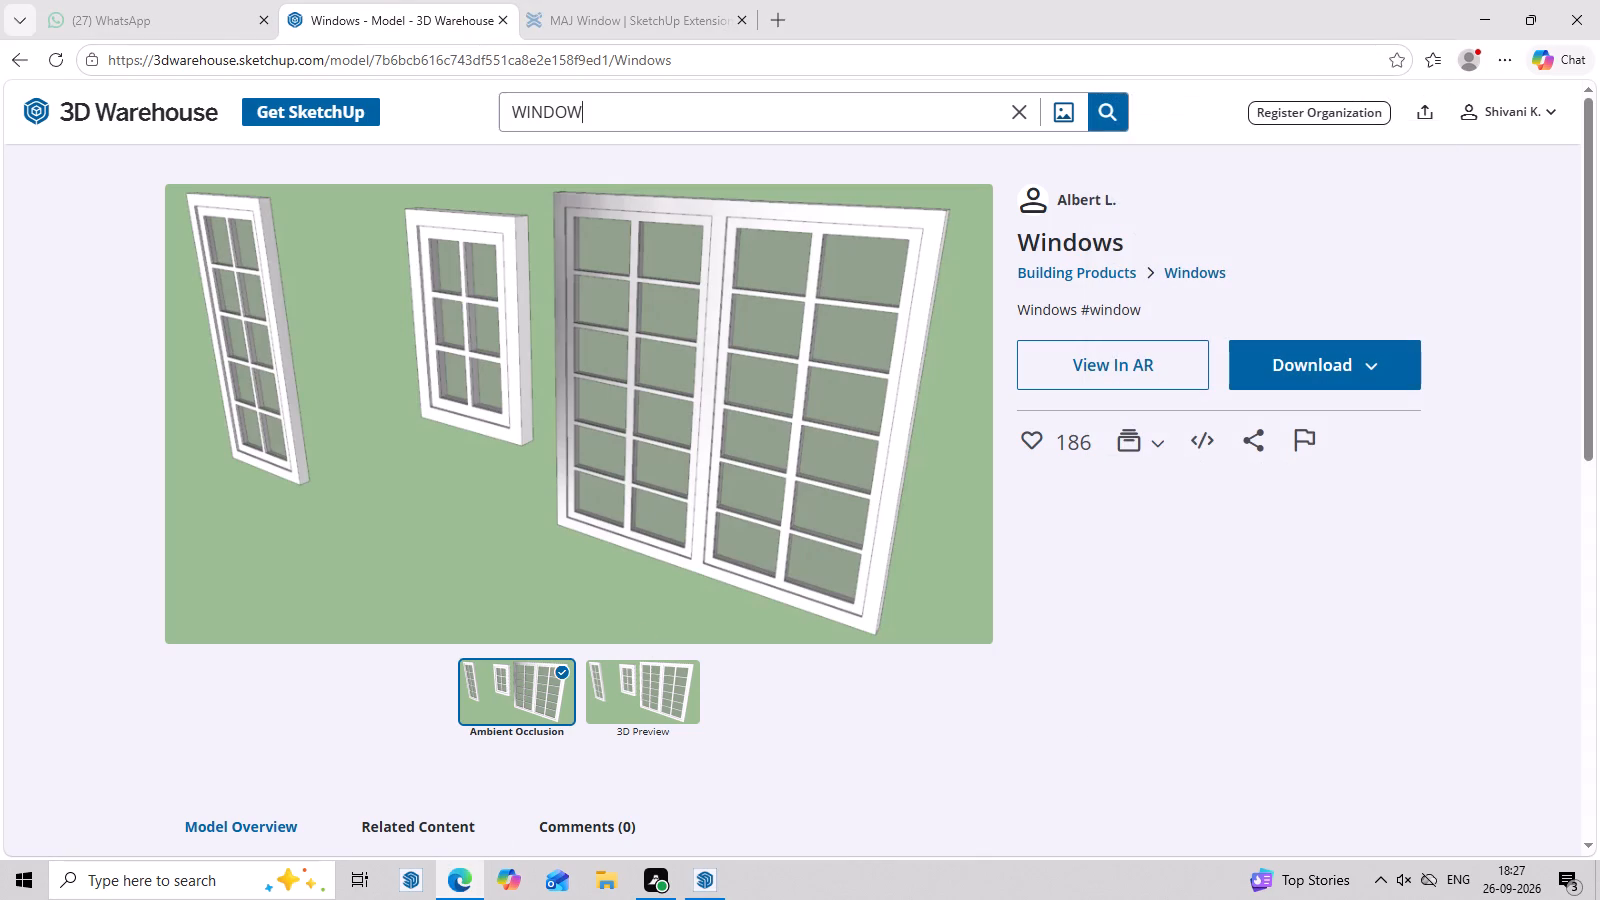
pyautogui.click(22, 62)
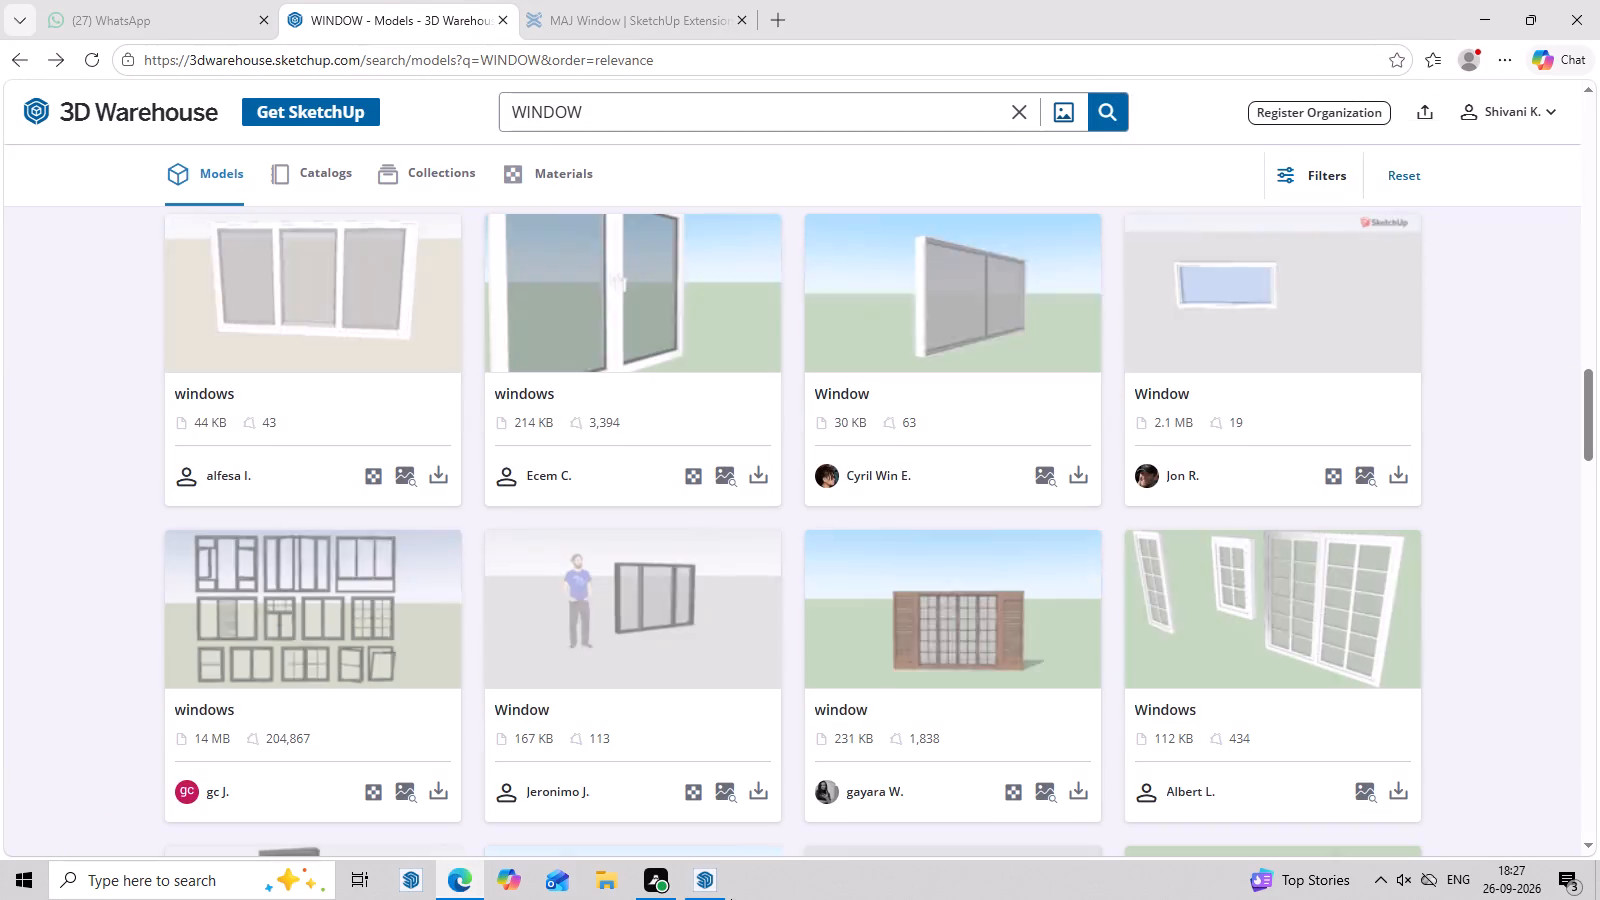
# Switch back to SketchUp and examine the front elevation's remaining openings.
pyautogui.click(710, 872)
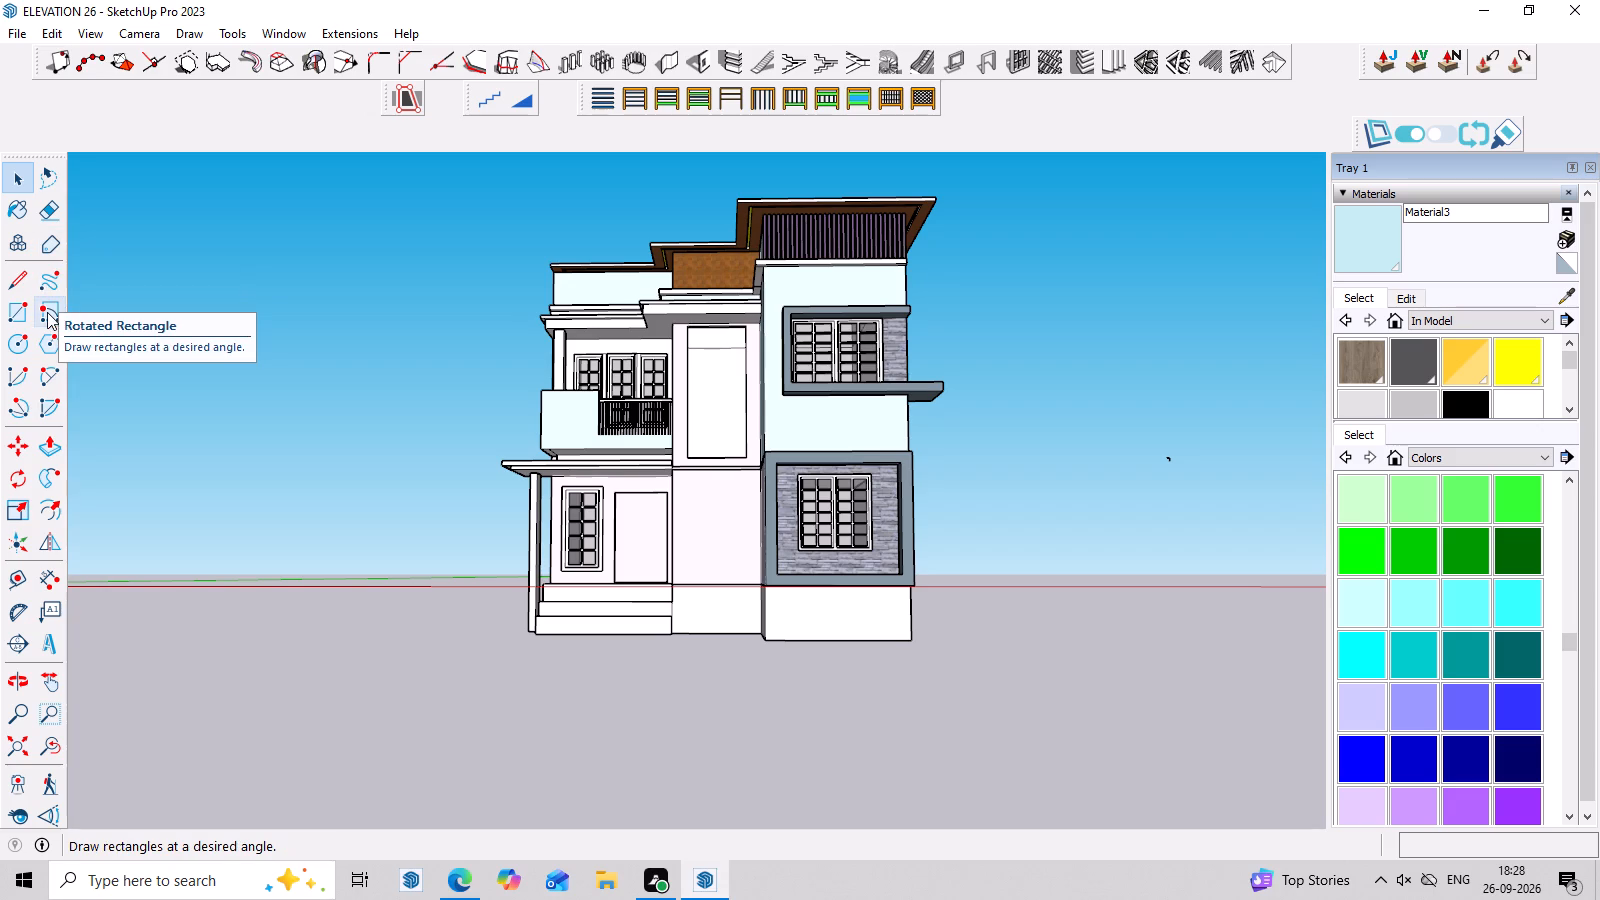
pyautogui.moveTo(597, 321); pyautogui.dragTo(622, 404, button='middle')
pyautogui.scroll(5, 775, 439)
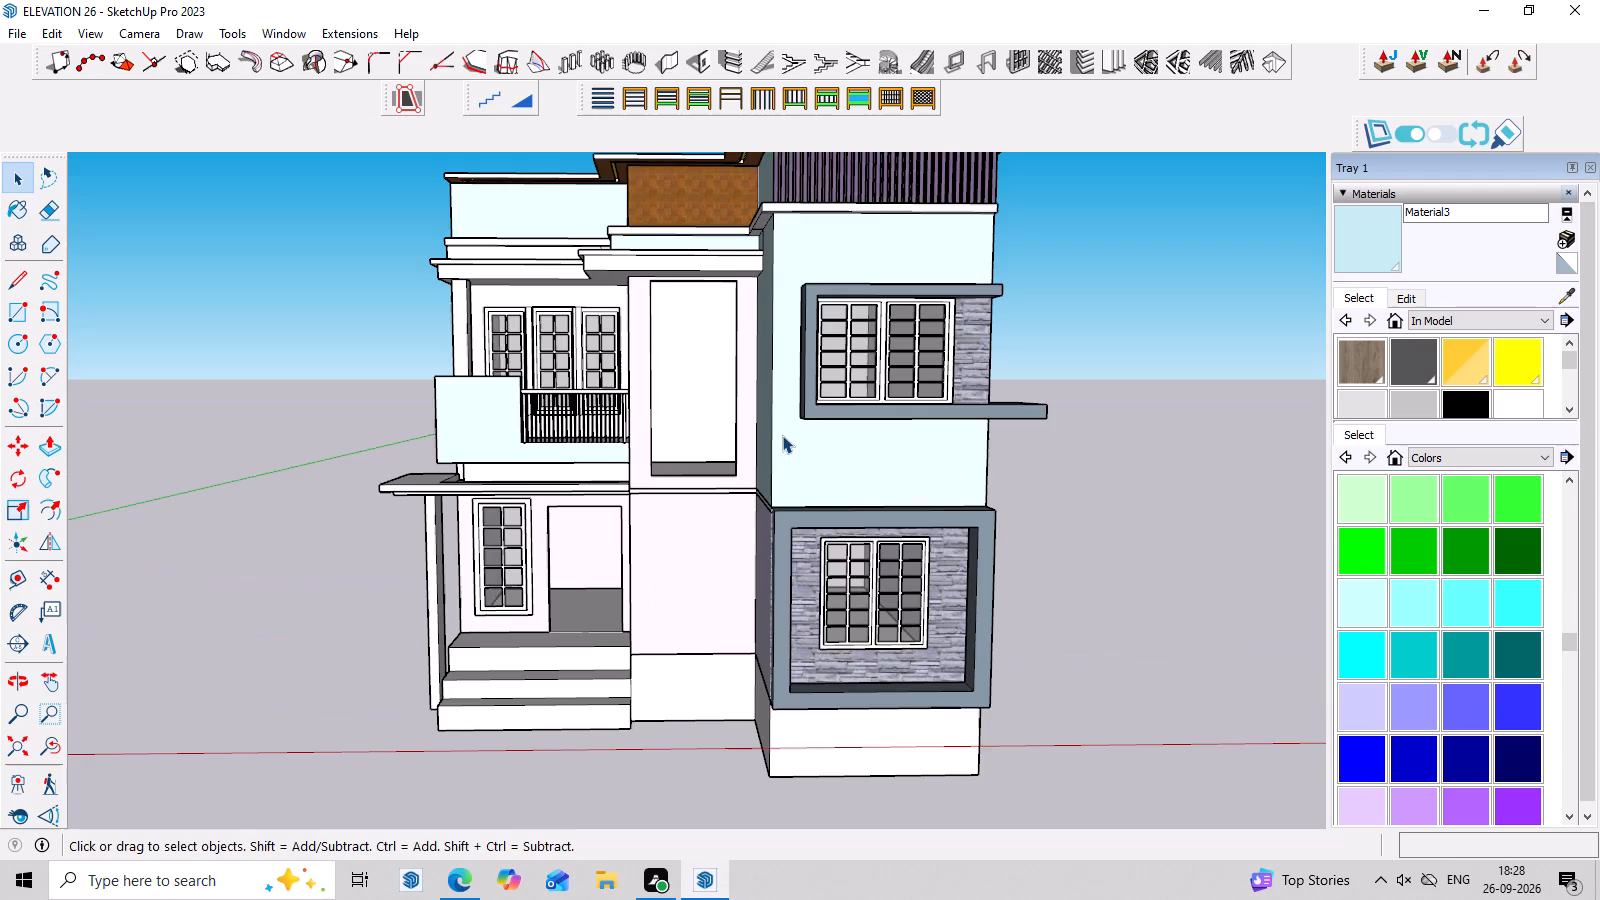
pyautogui.moveTo(789, 457); pyautogui.dragTo(773, 418, button='middle')
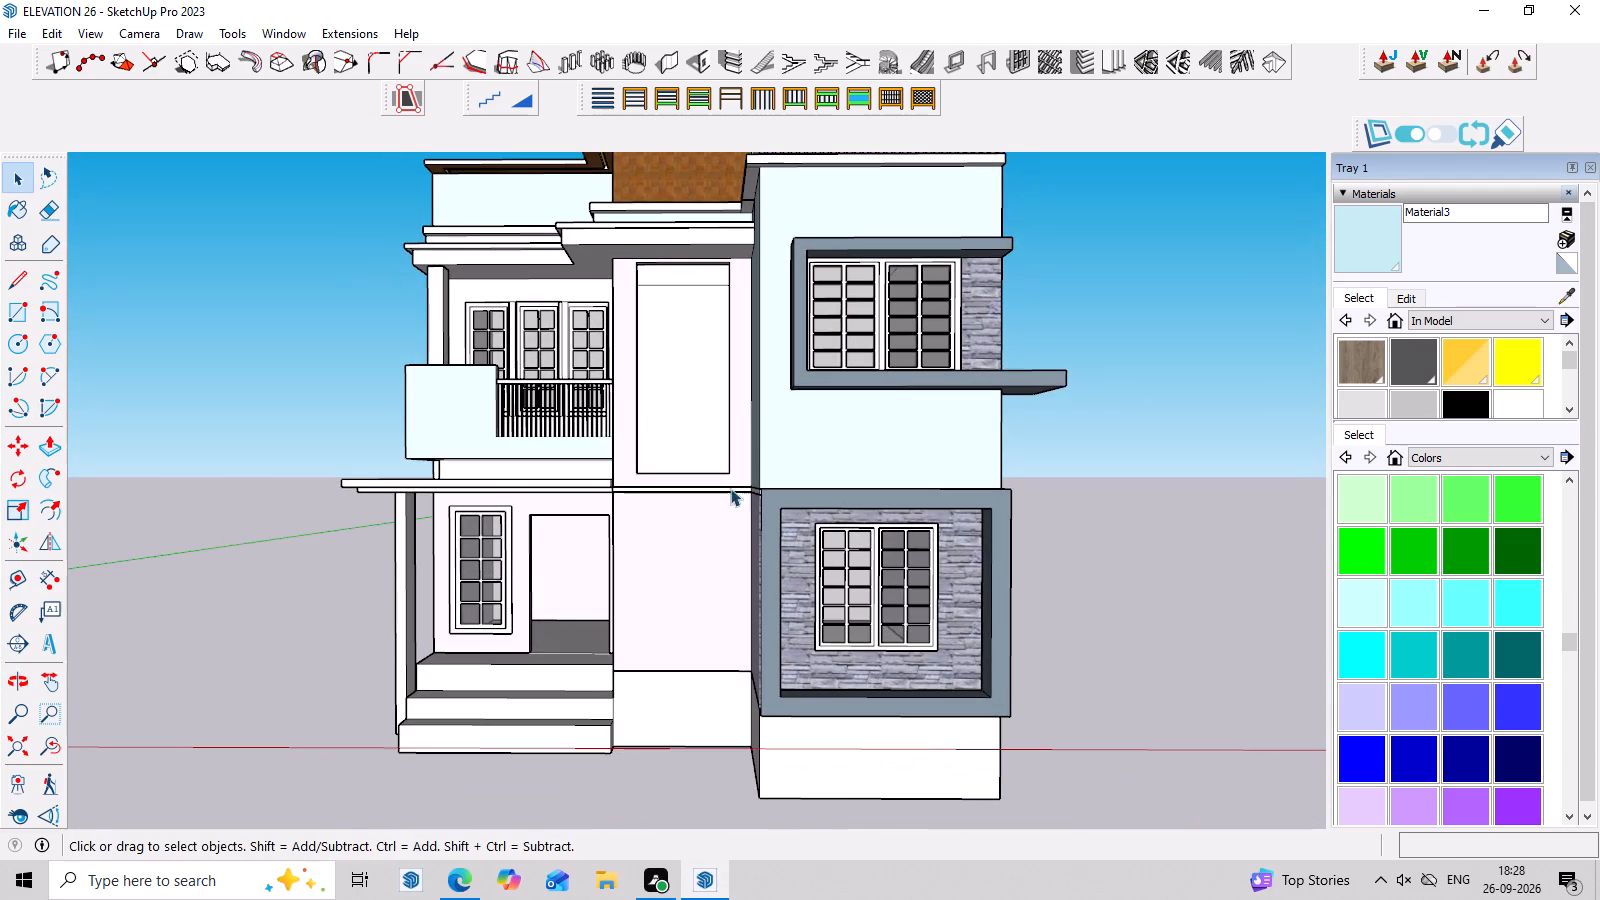
# Switch to 3D Warehouse in the browser and look through the WINDOW results for a suitable model.
pyautogui.click(474, 887)
pyautogui.scroll(-2, 660, 446)
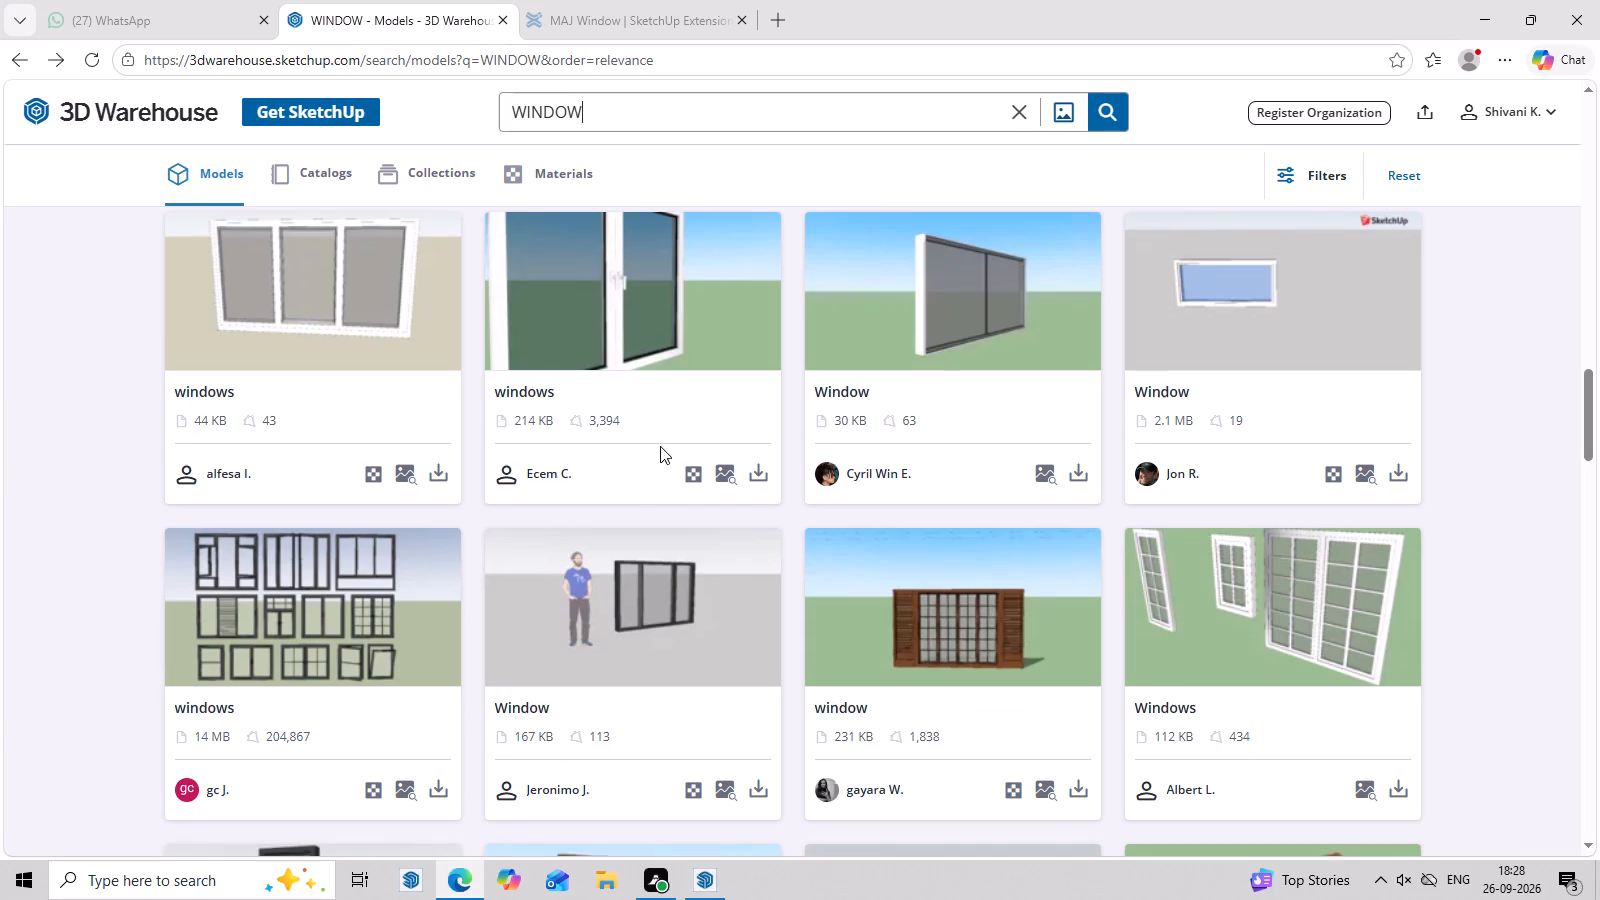
pyautogui.scroll(-11, 660, 446)
pyautogui.scroll(5, 738, 526)
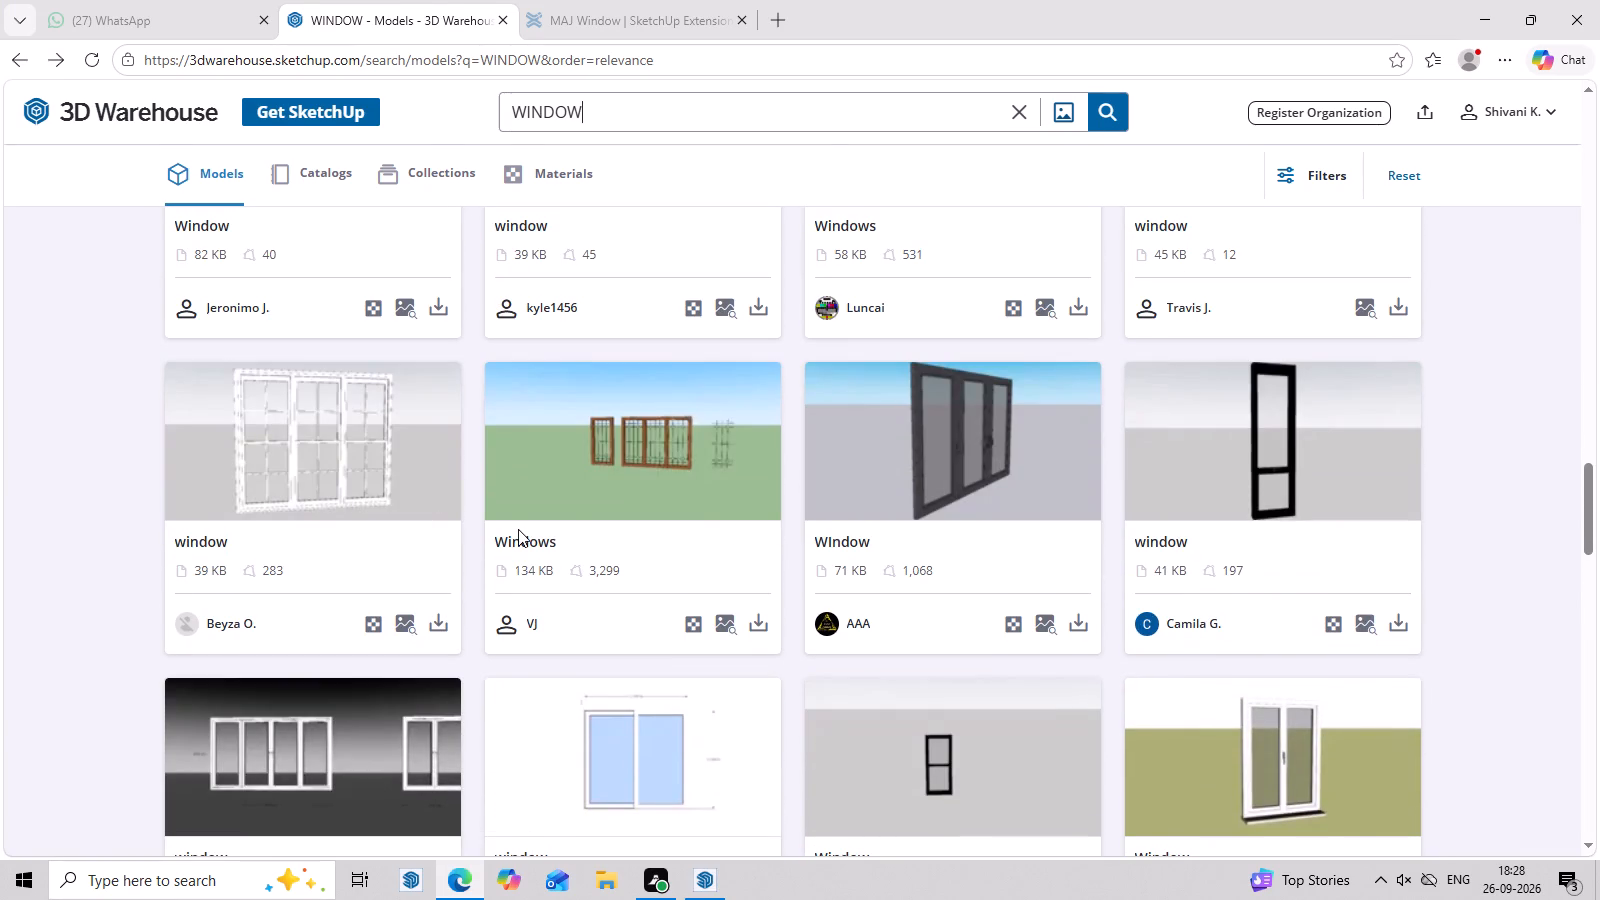
pyautogui.scroll(-6, 518, 529)
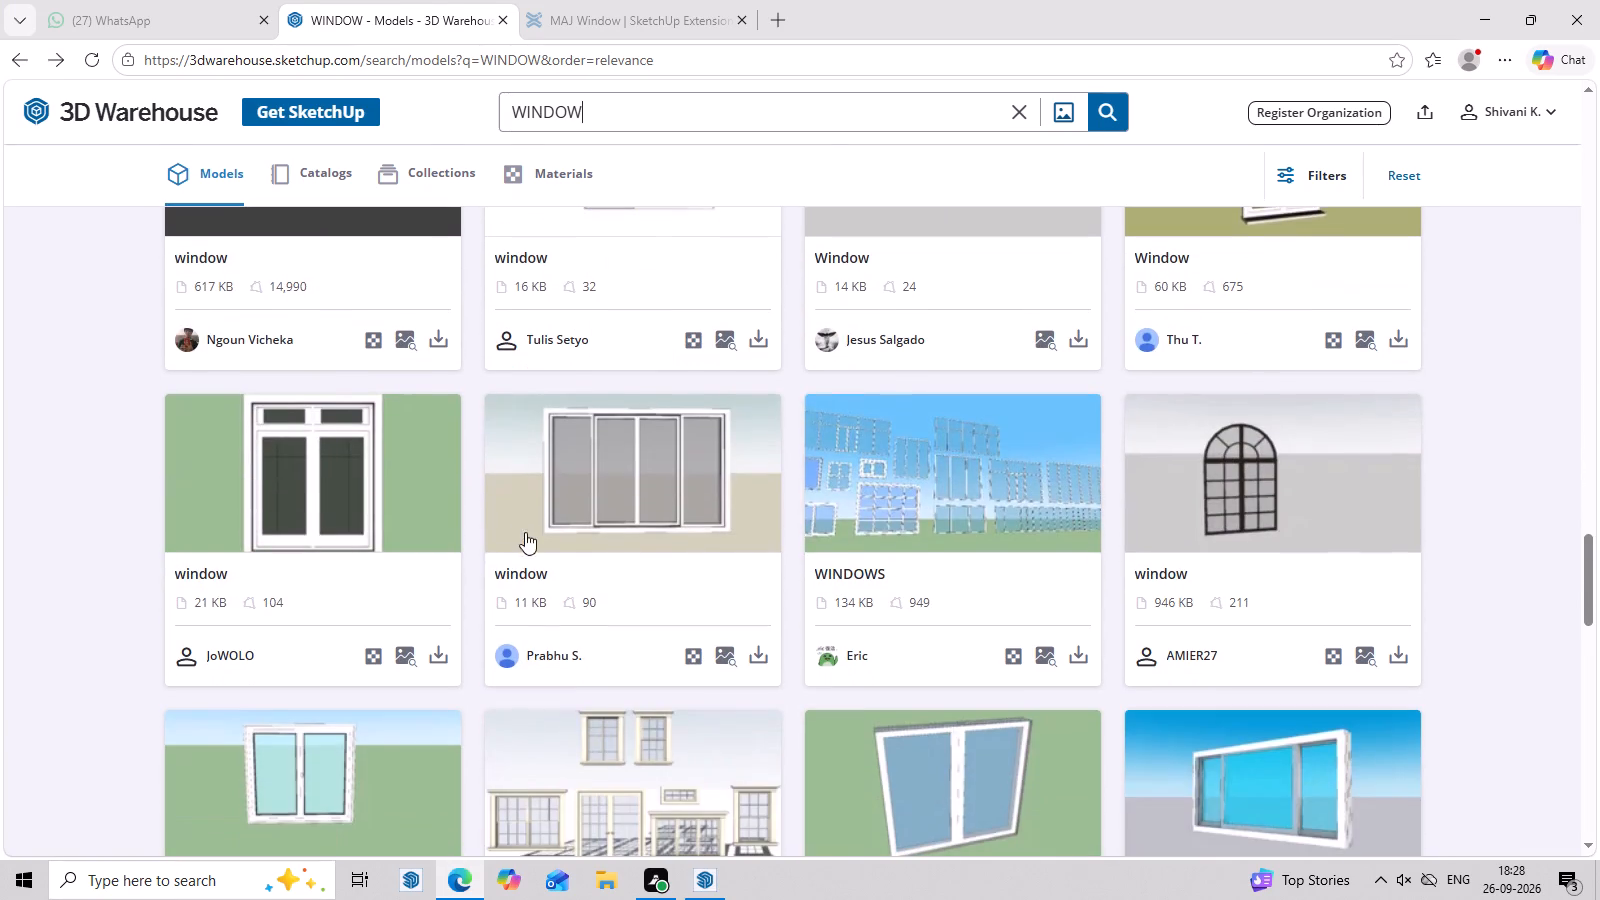
pyautogui.scroll(-2, 593, 527)
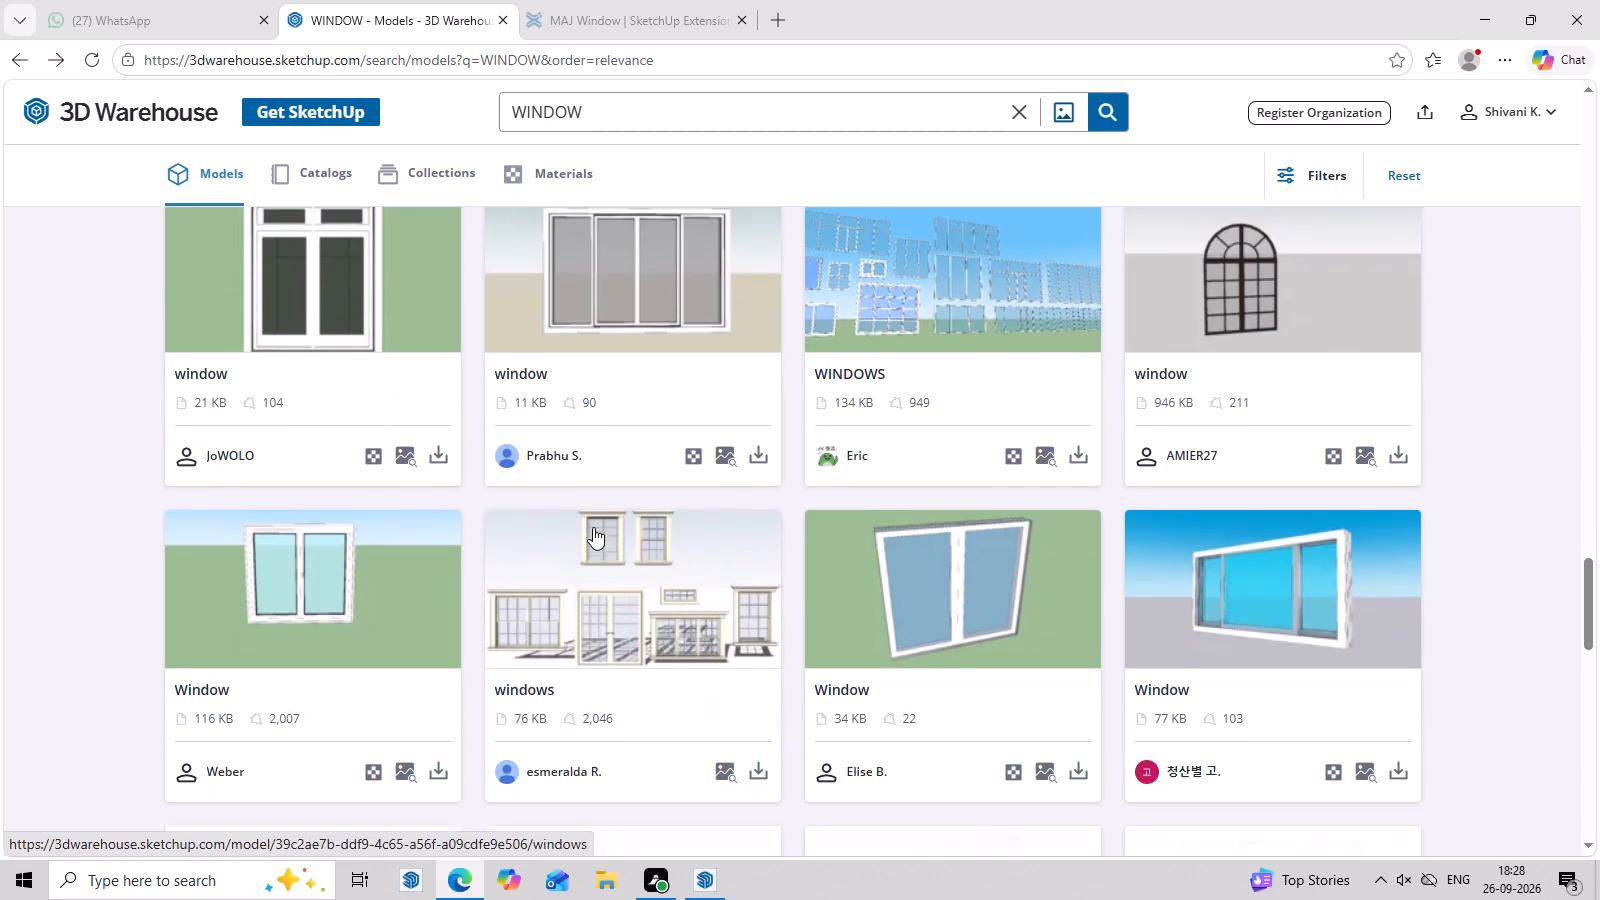
pyautogui.scroll(-7, 593, 527)
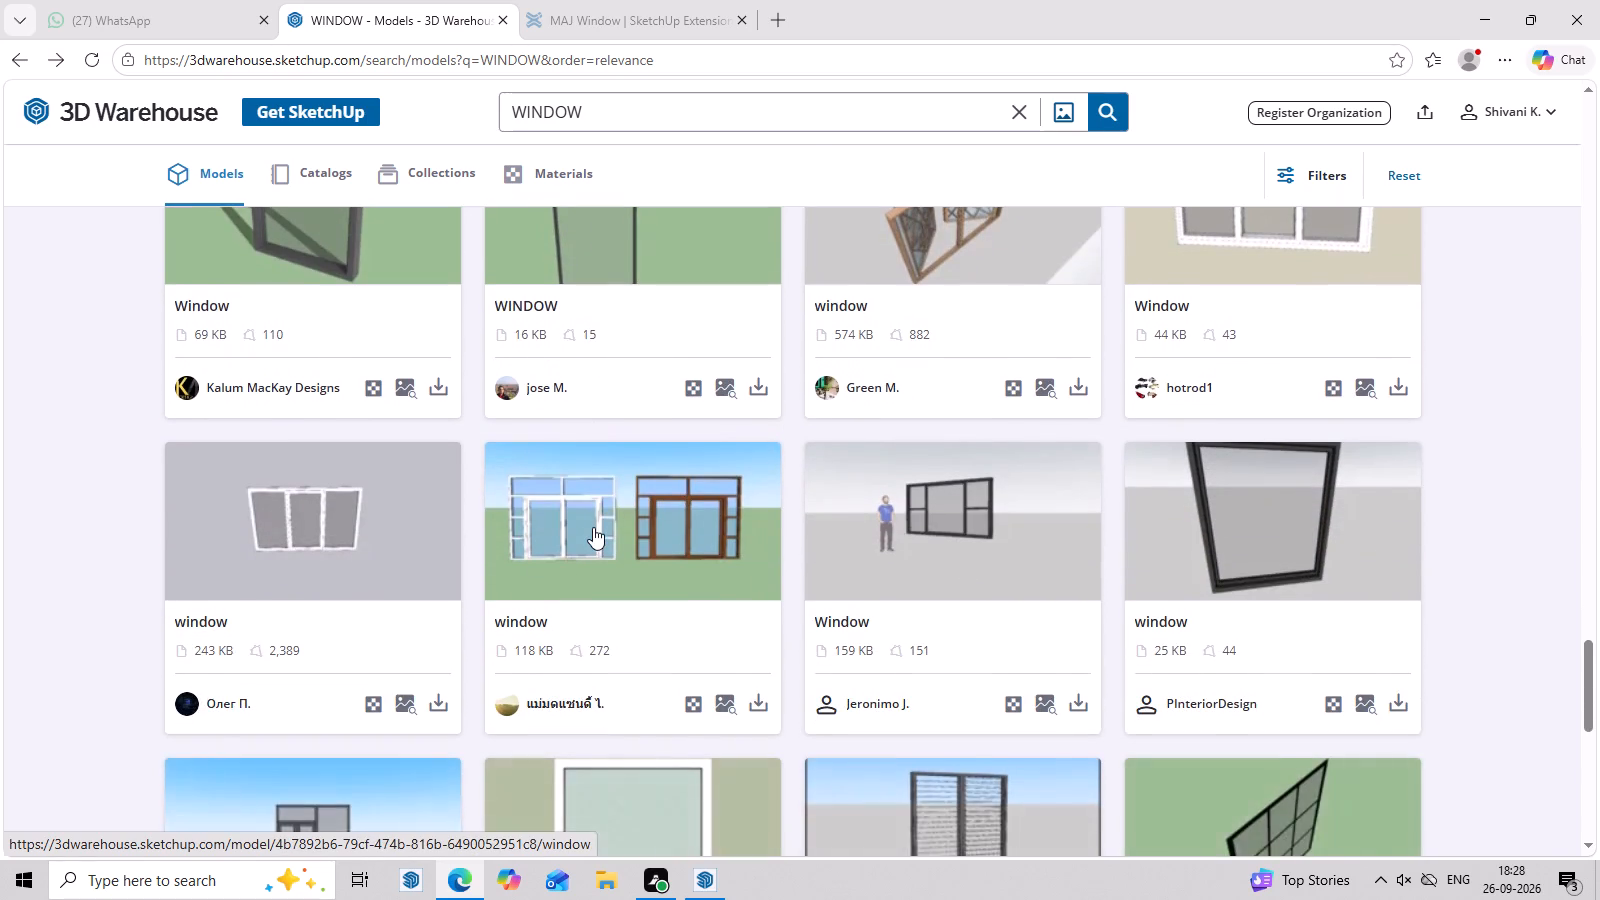
pyautogui.scroll(-5, 593, 527)
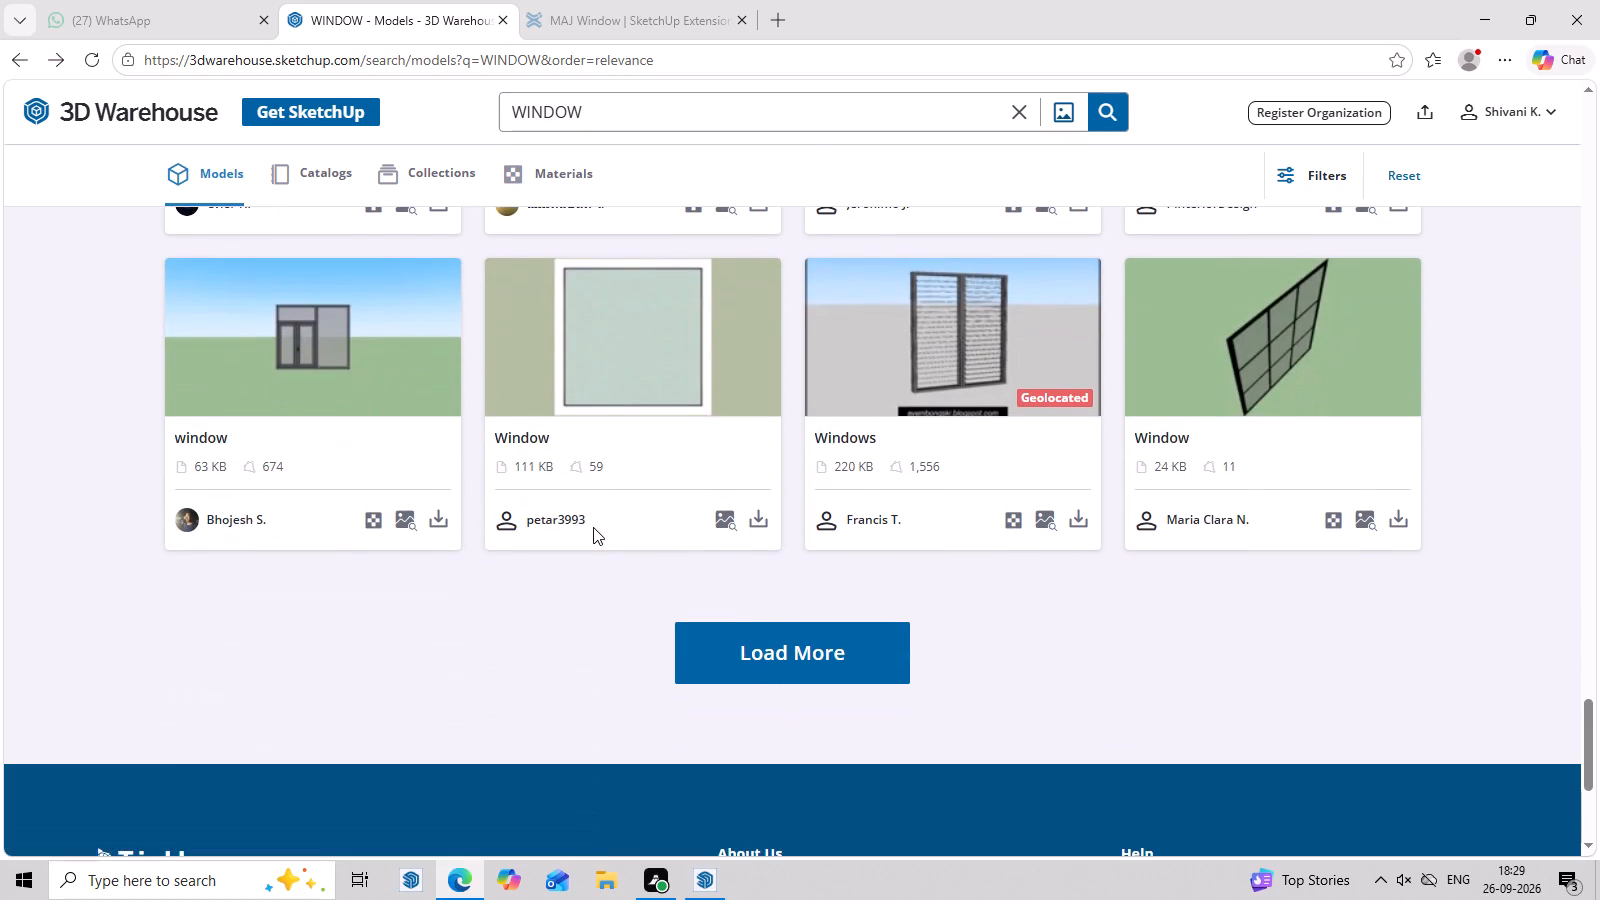
# Load more results for the WINDOW search and look through them for another suitable window model.
pyautogui.click(815, 635)
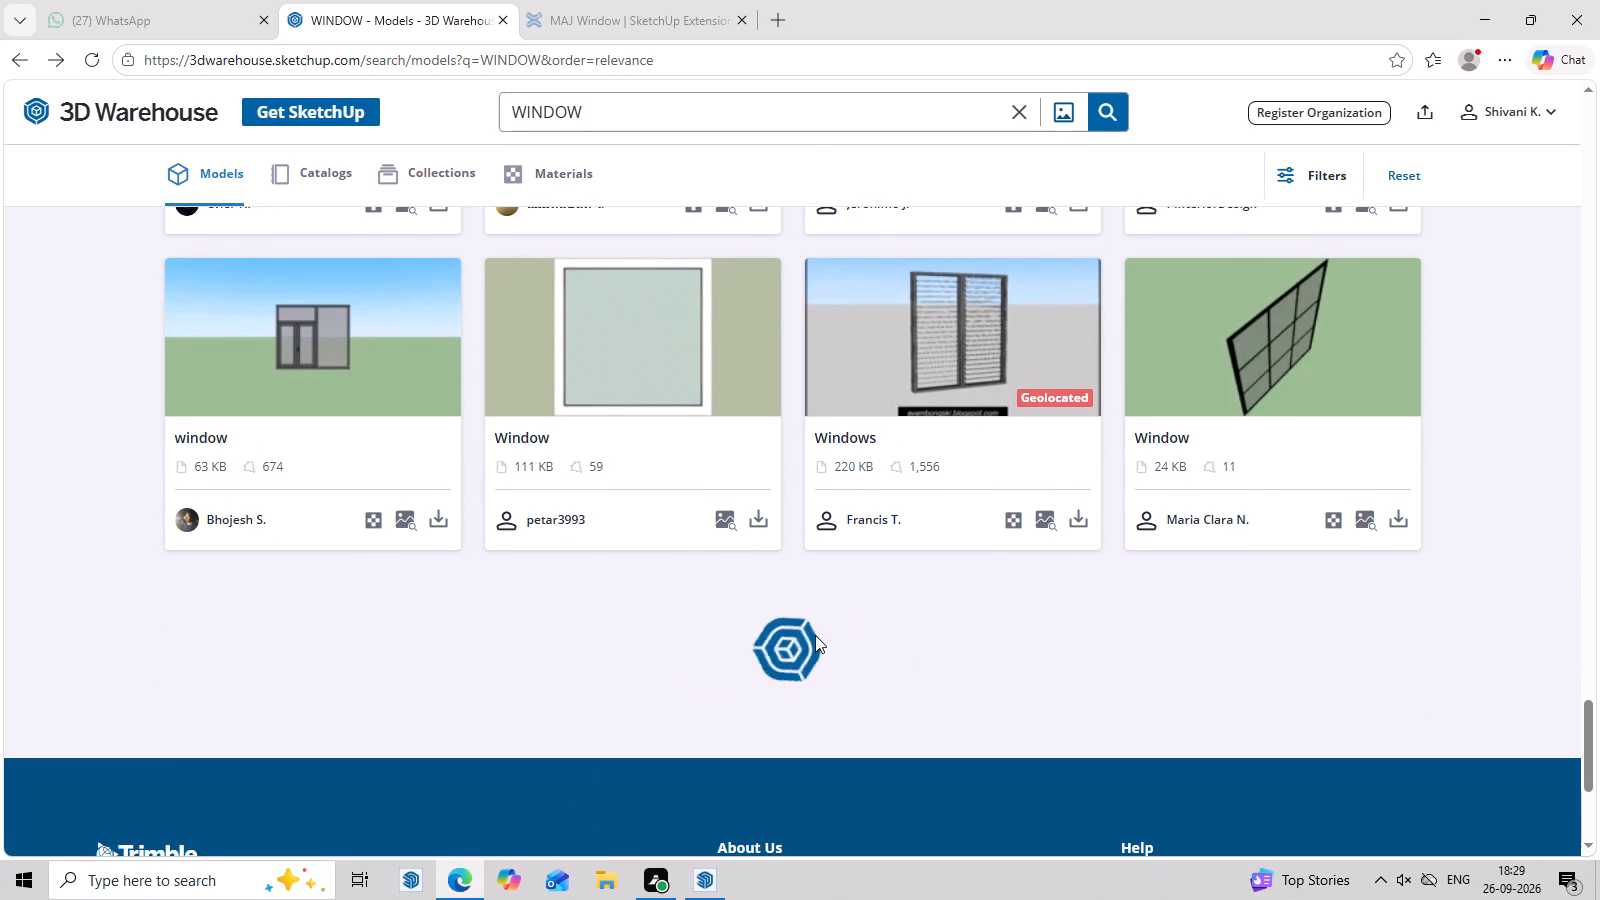
pyautogui.scroll(-3, 799, 623)
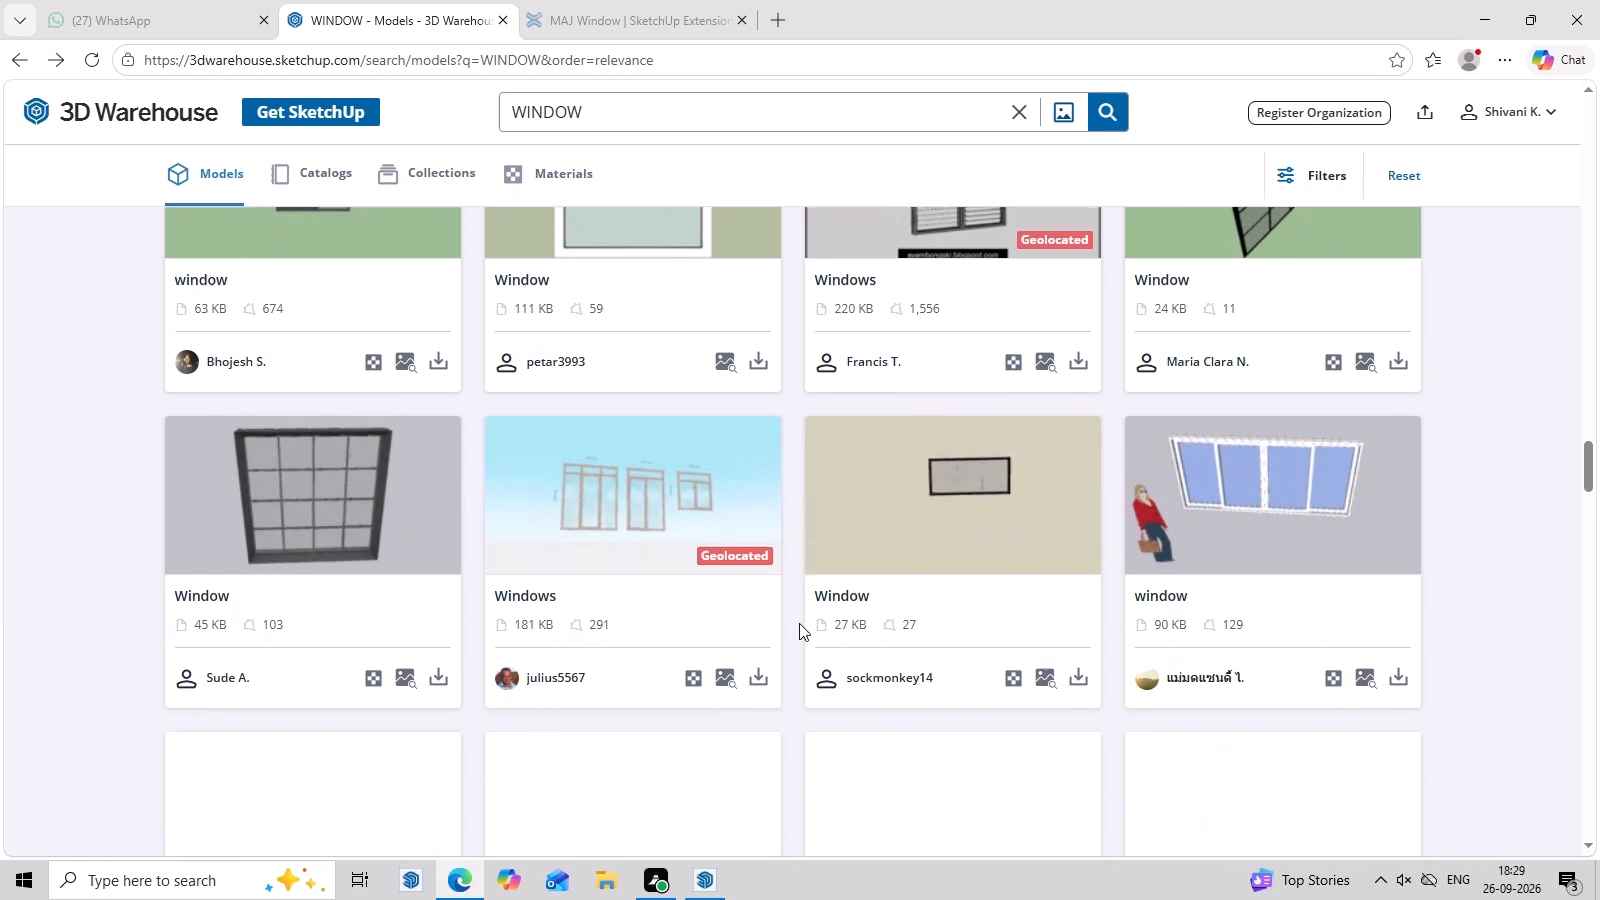
pyautogui.scroll(-1, 799, 623)
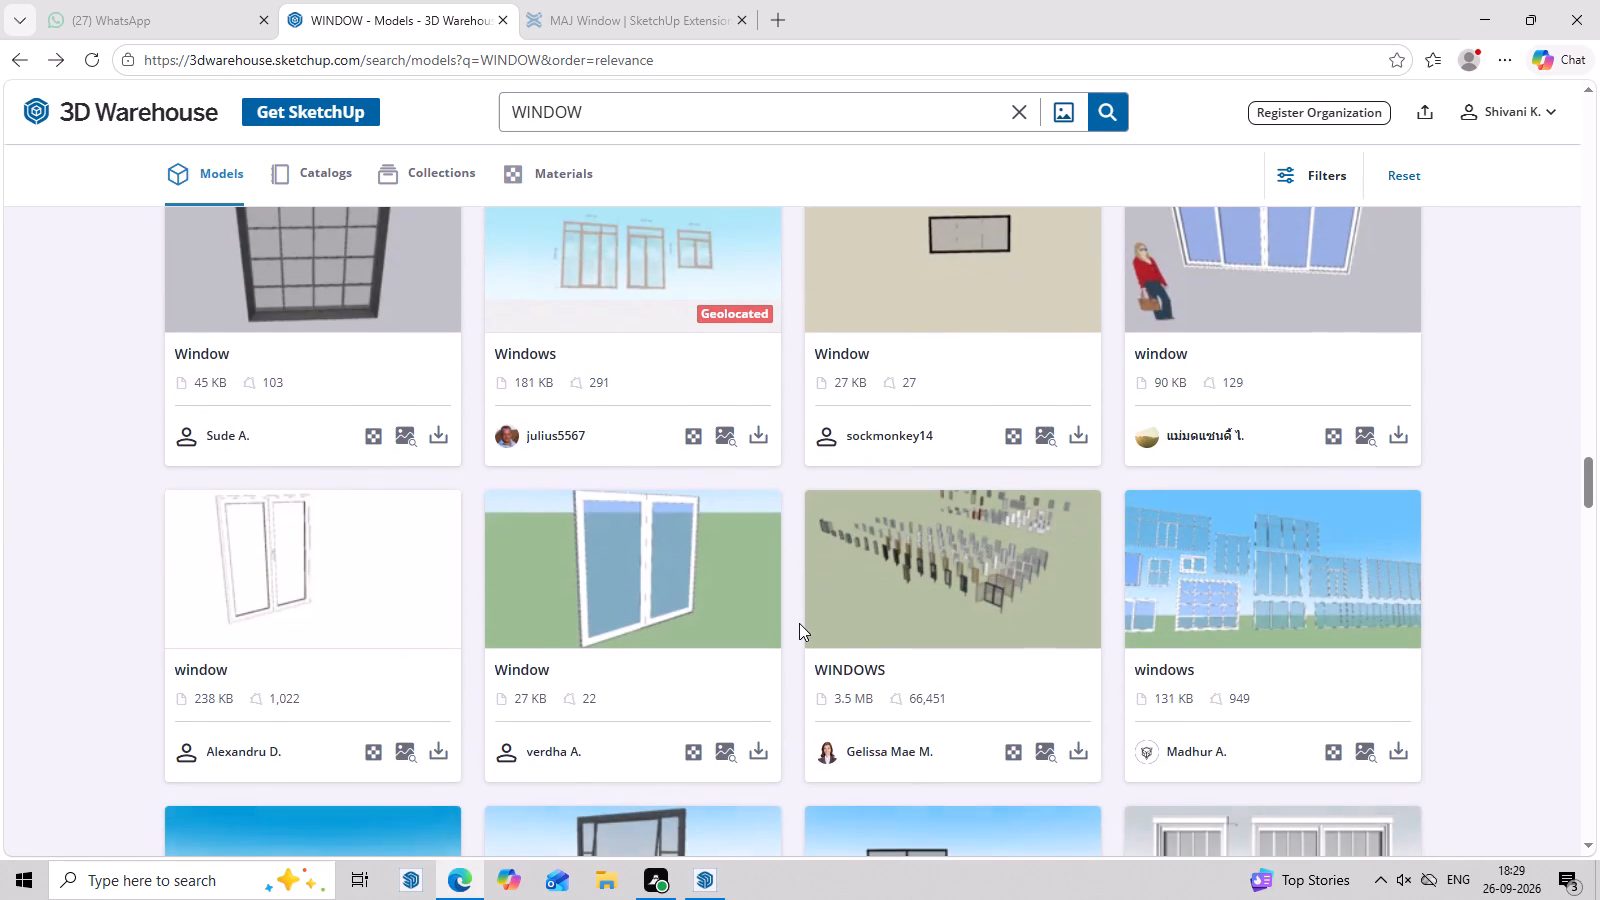
pyautogui.scroll(-2, 799, 623)
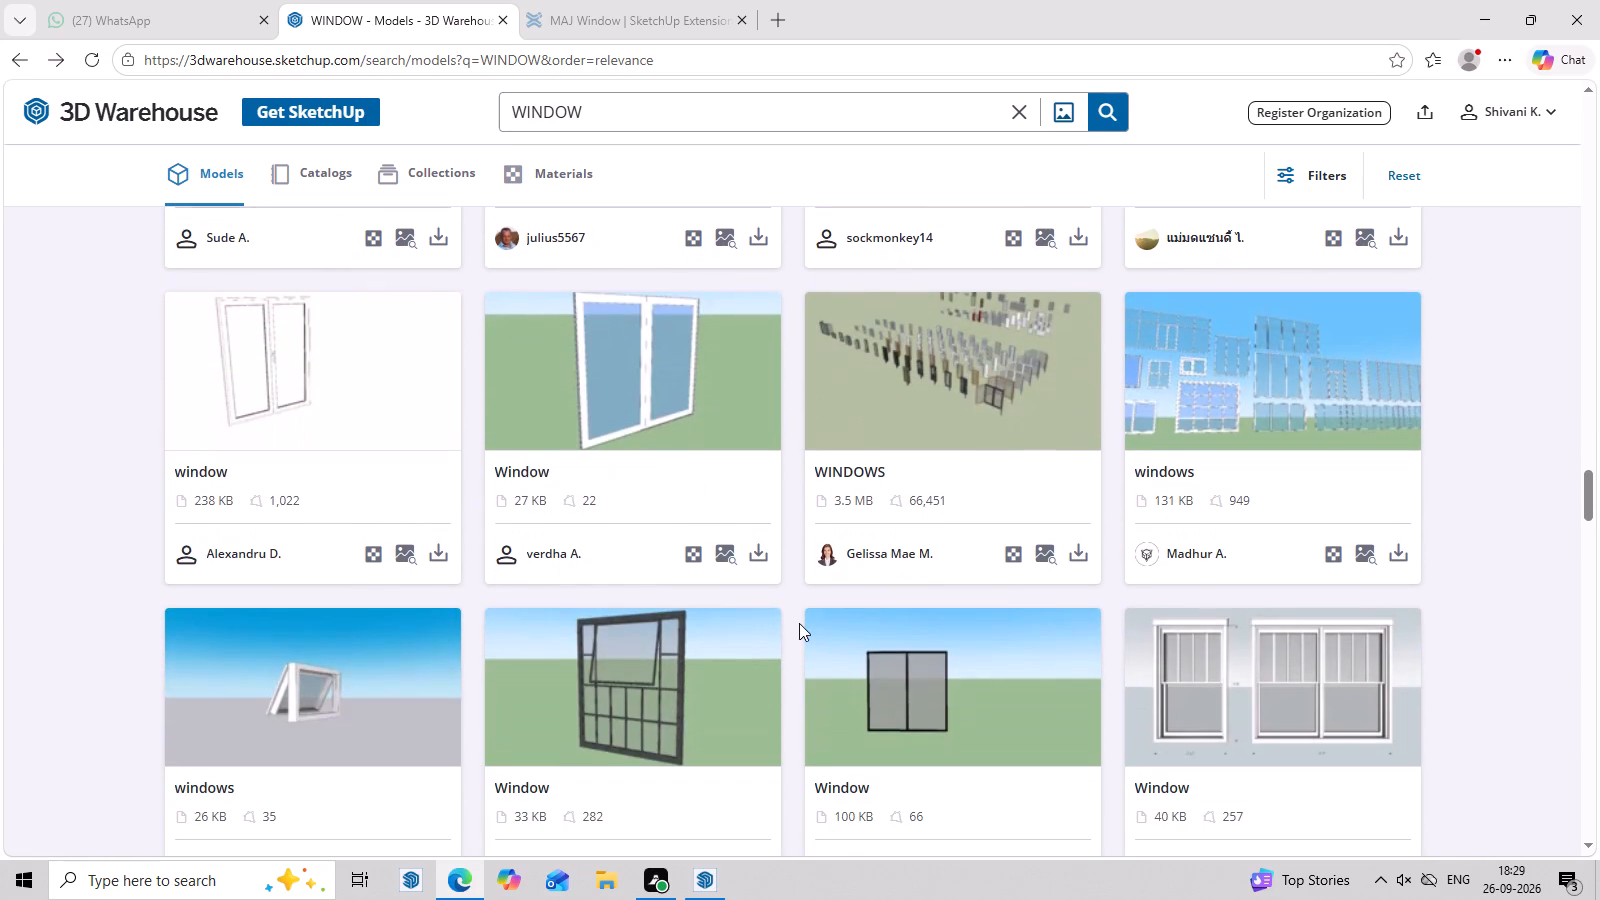
pyautogui.scroll(-3, 799, 623)
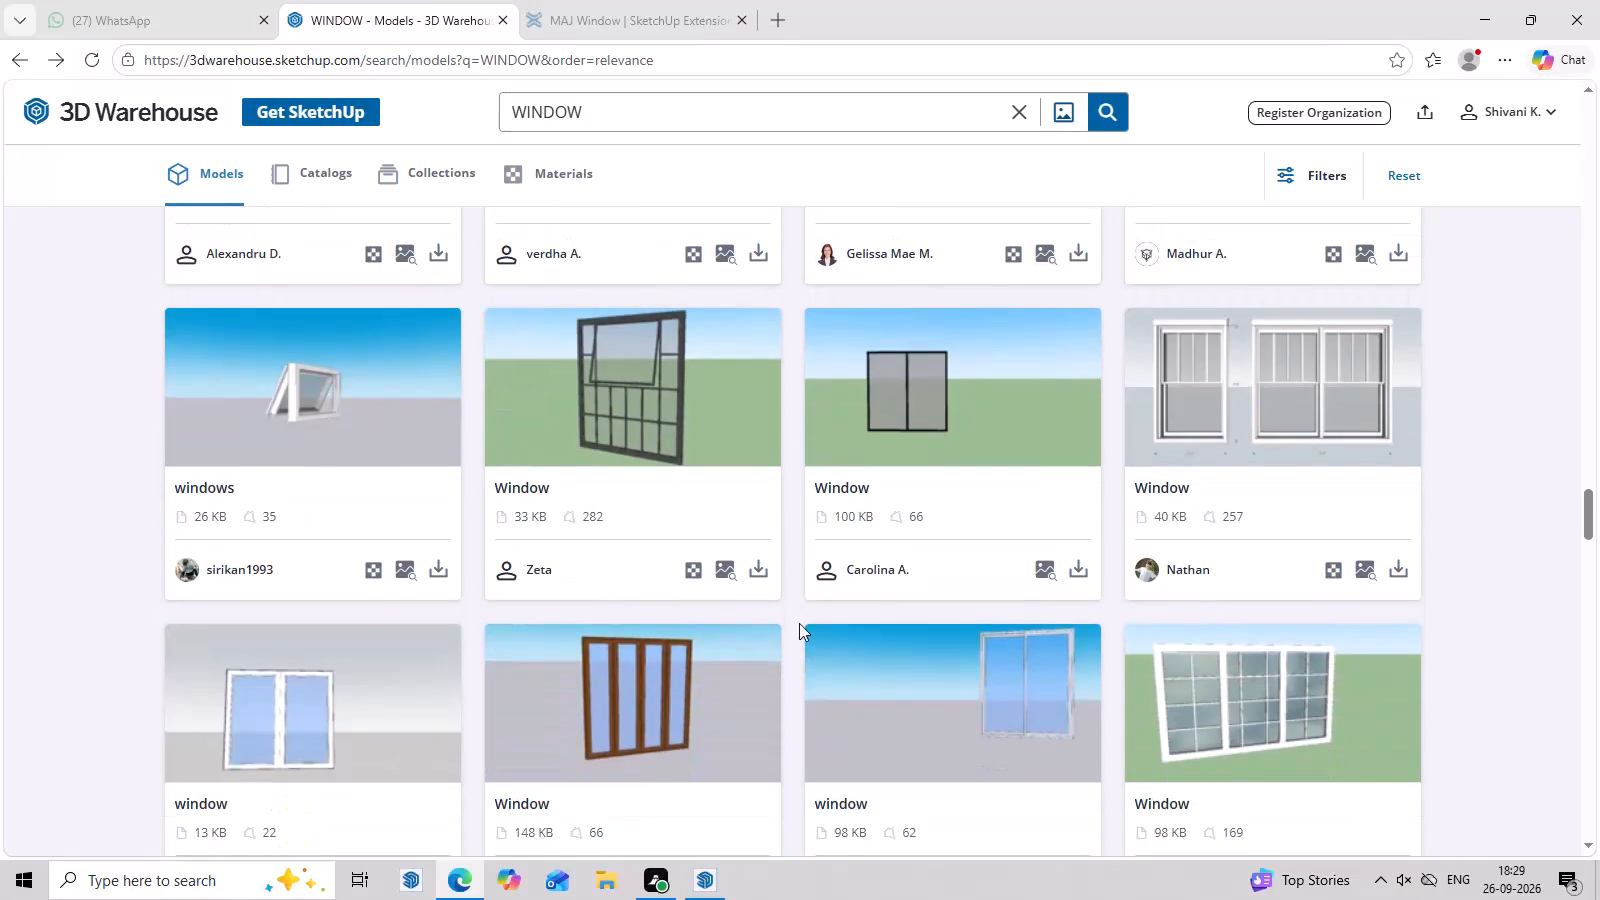
pyautogui.scroll(-5, 799, 623)
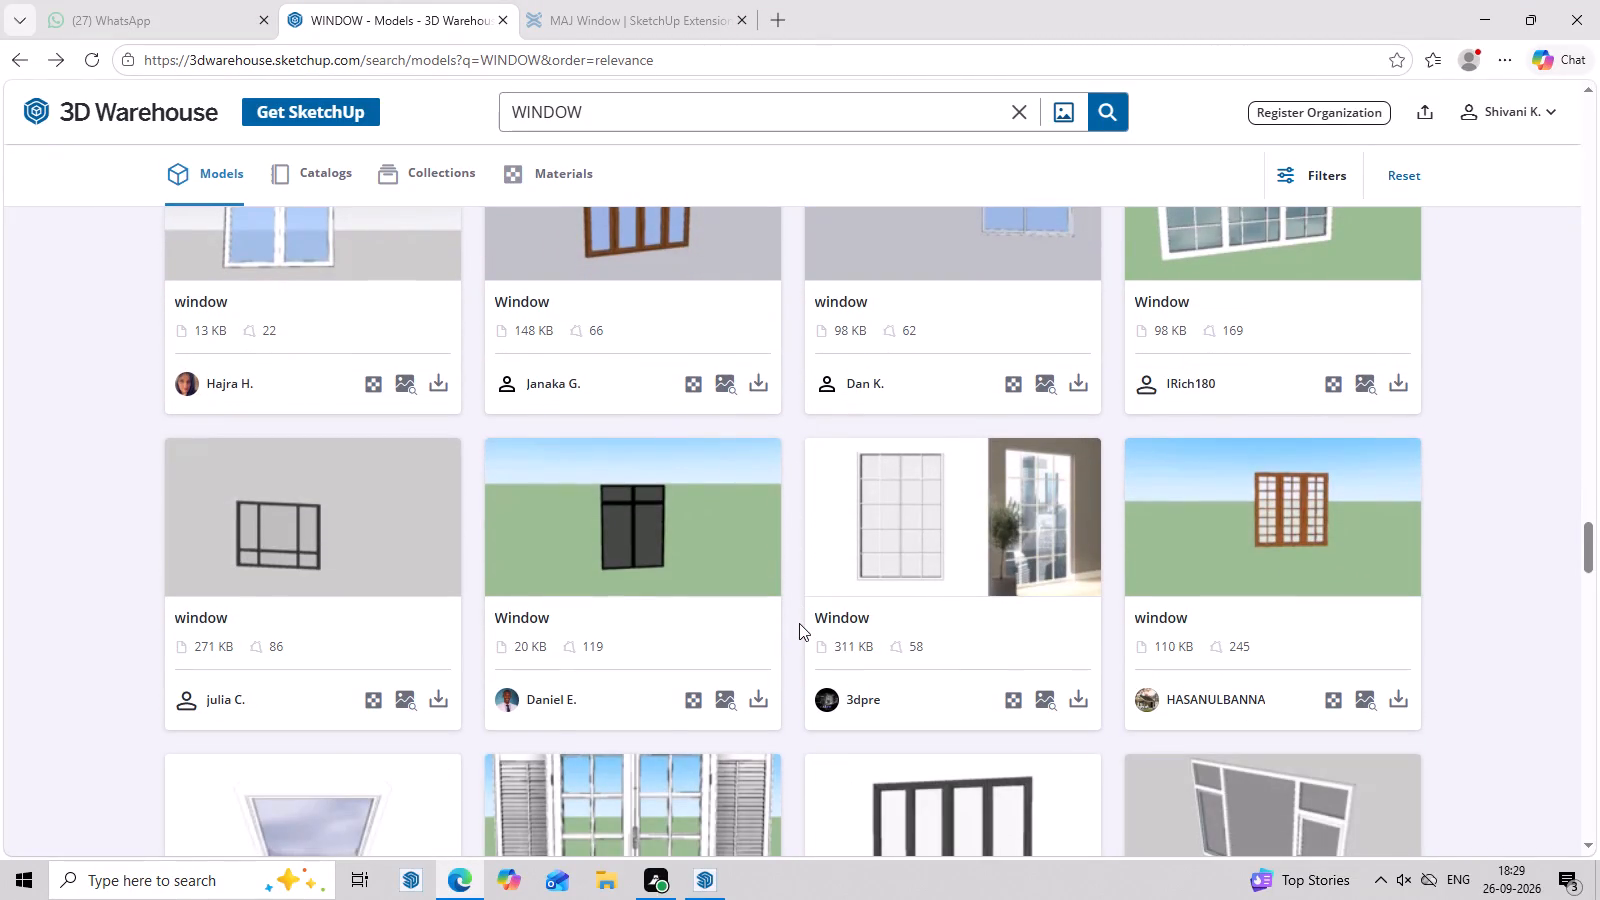
pyautogui.scroll(-2, 799, 623)
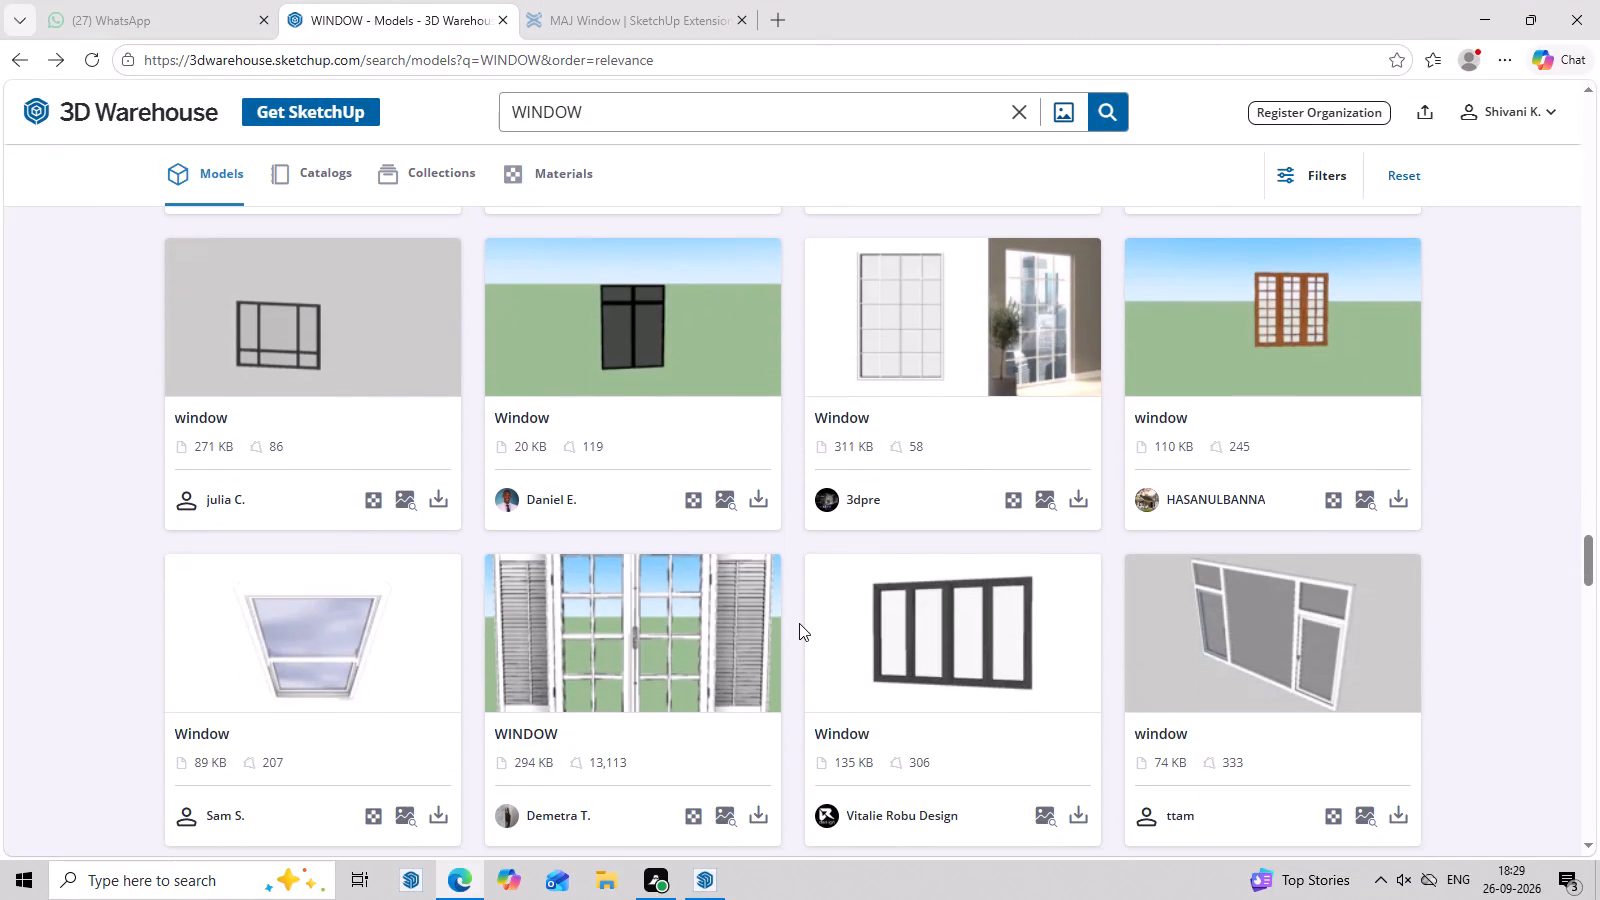
pyautogui.scroll(-4, 799, 623)
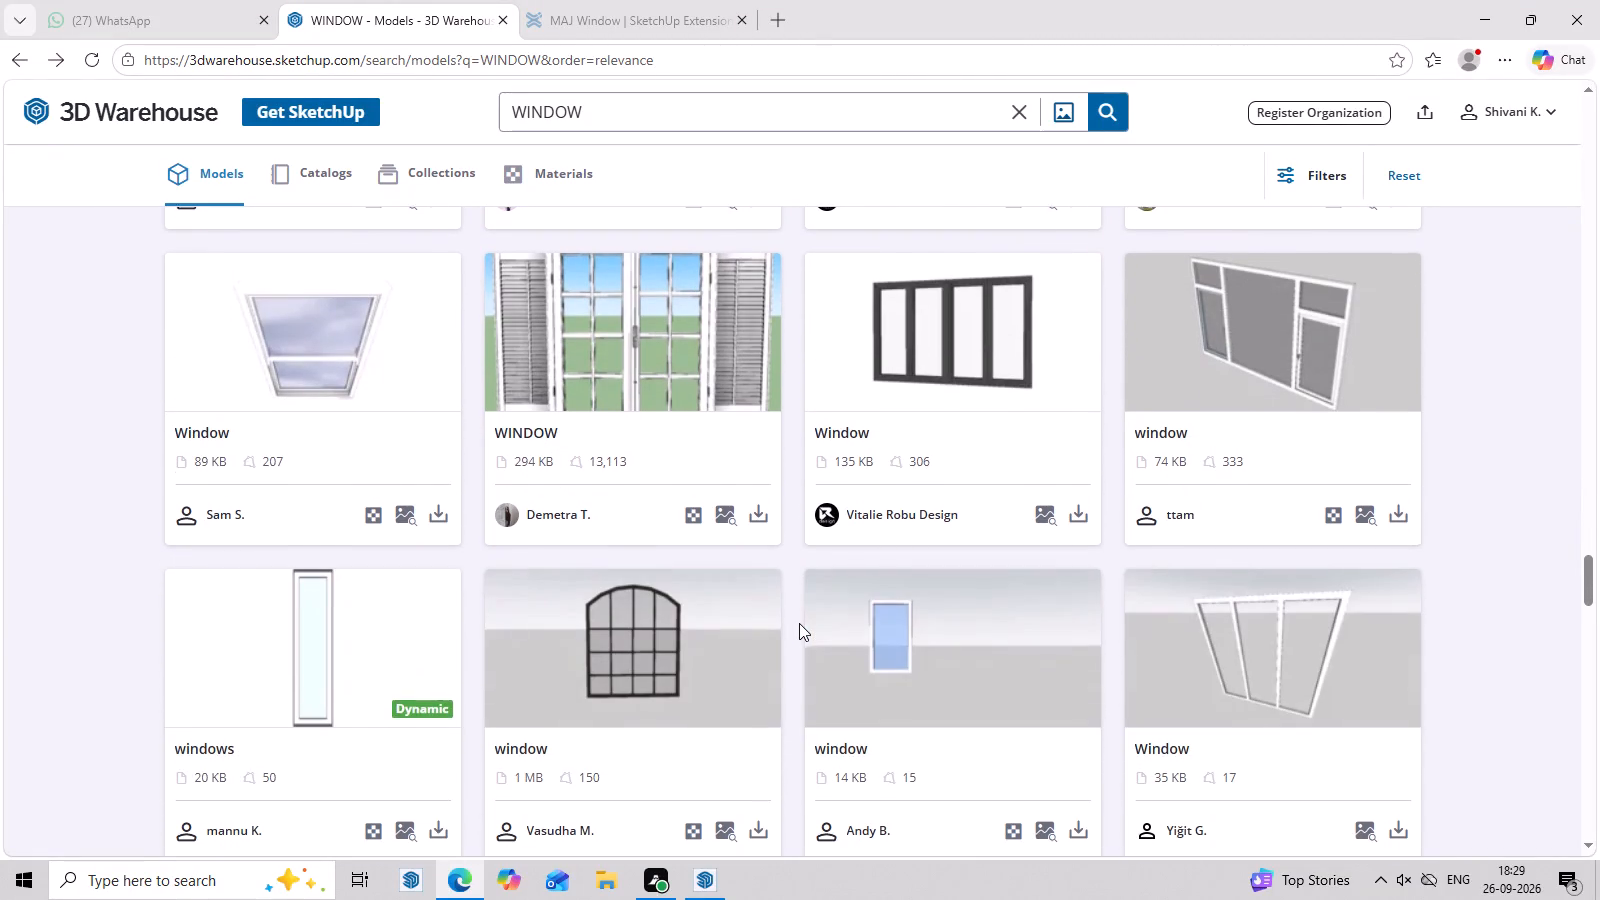
pyautogui.scroll(-7, 799, 623)
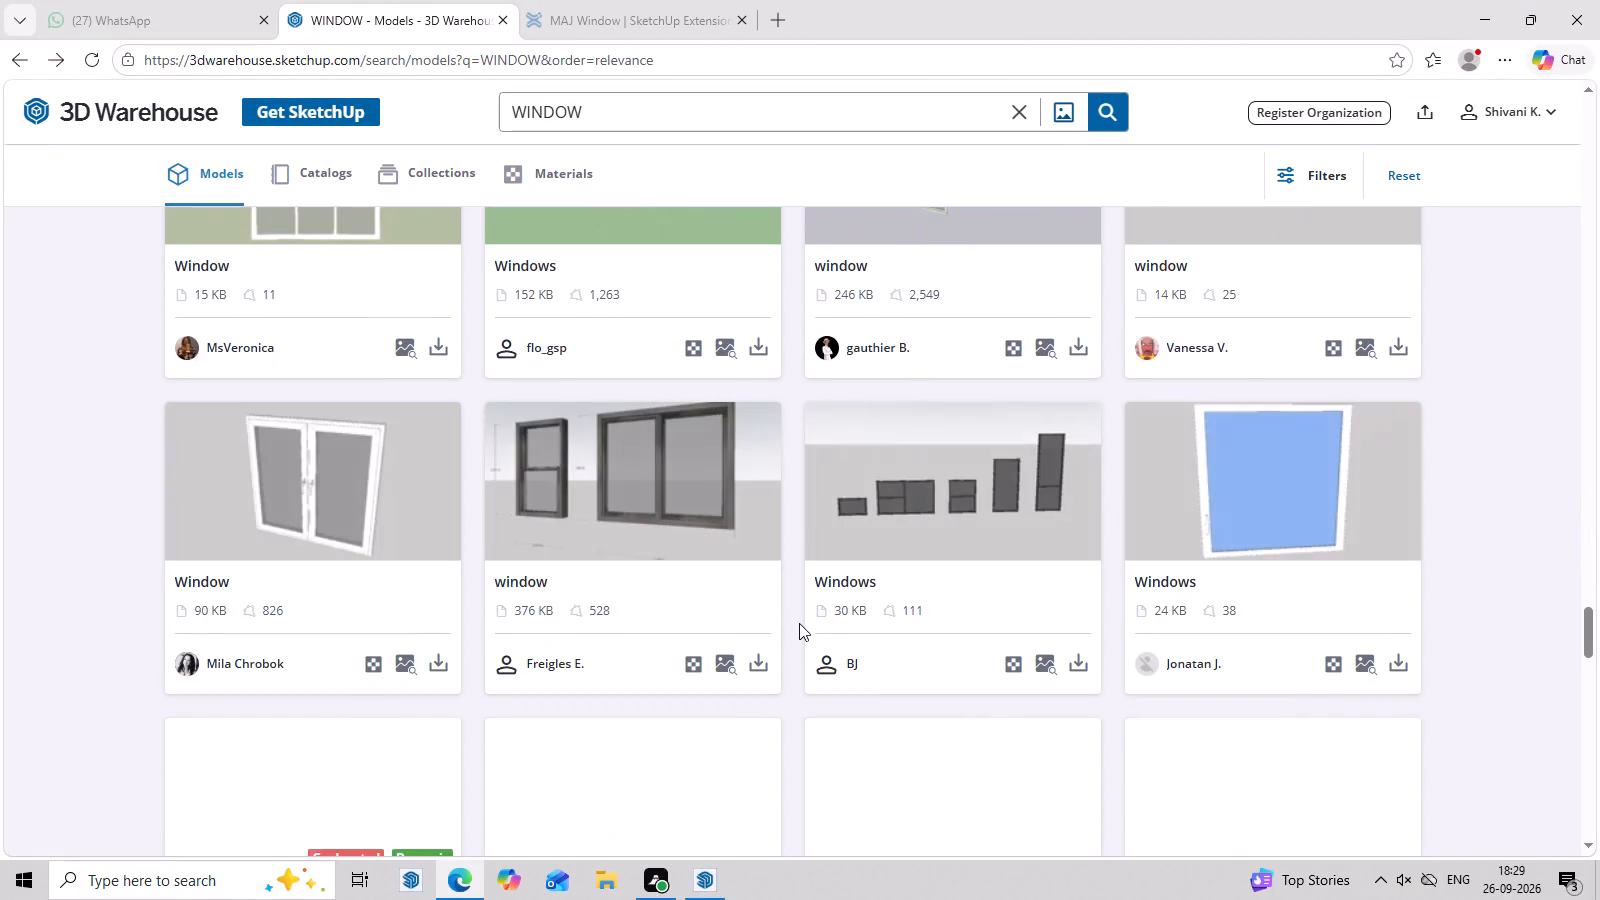
pyautogui.scroll(-5, 799, 623)
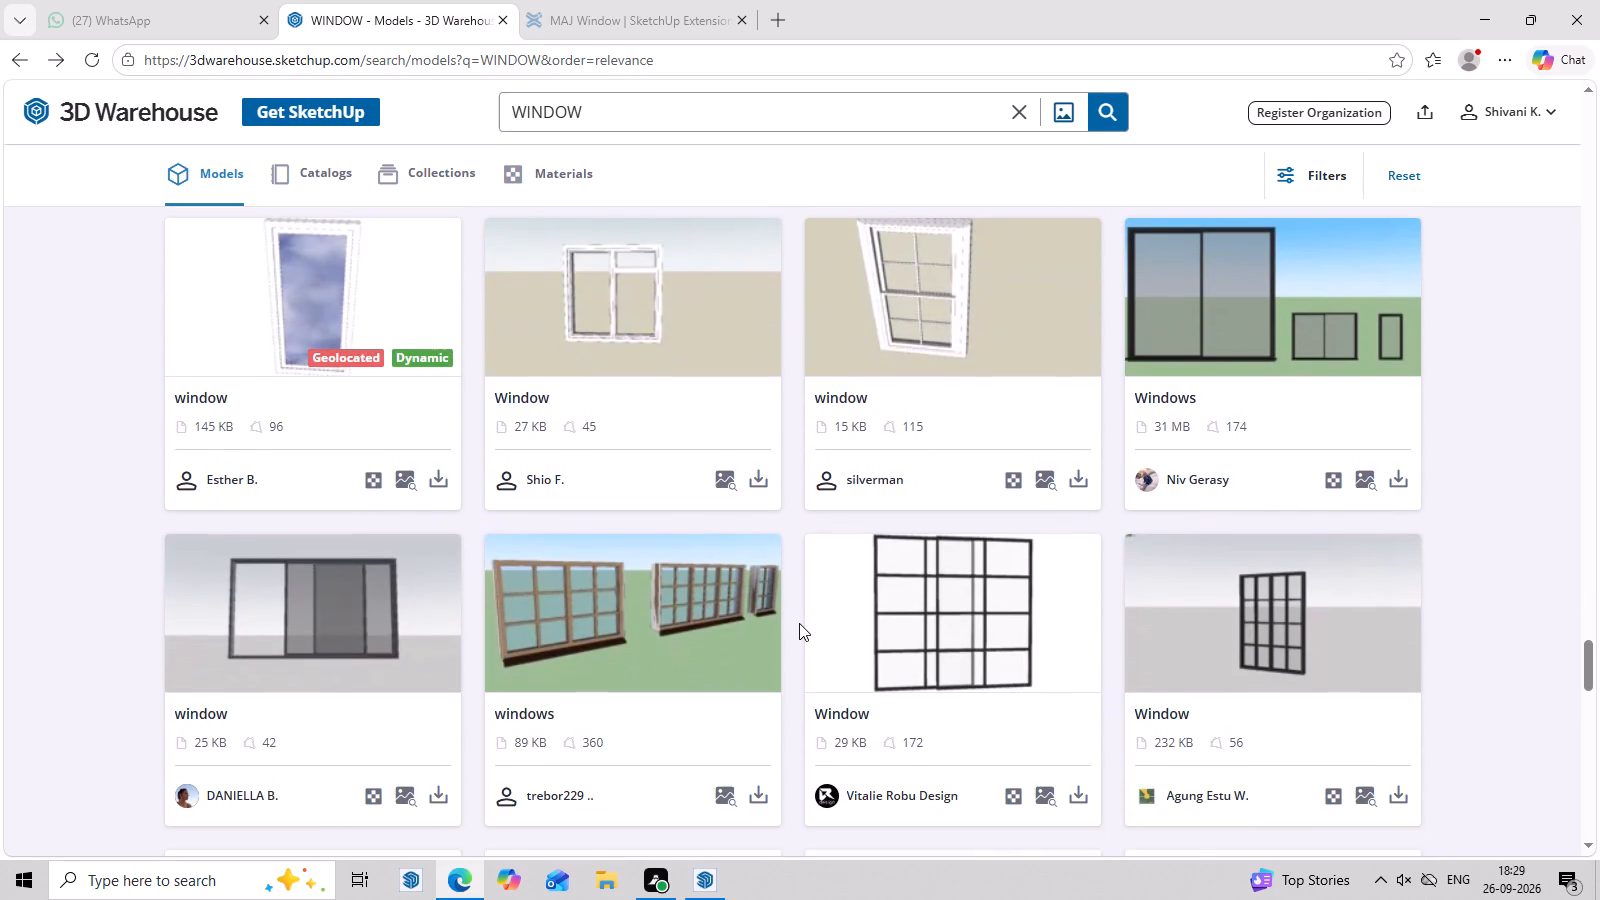
pyautogui.scroll(-4, 799, 623)
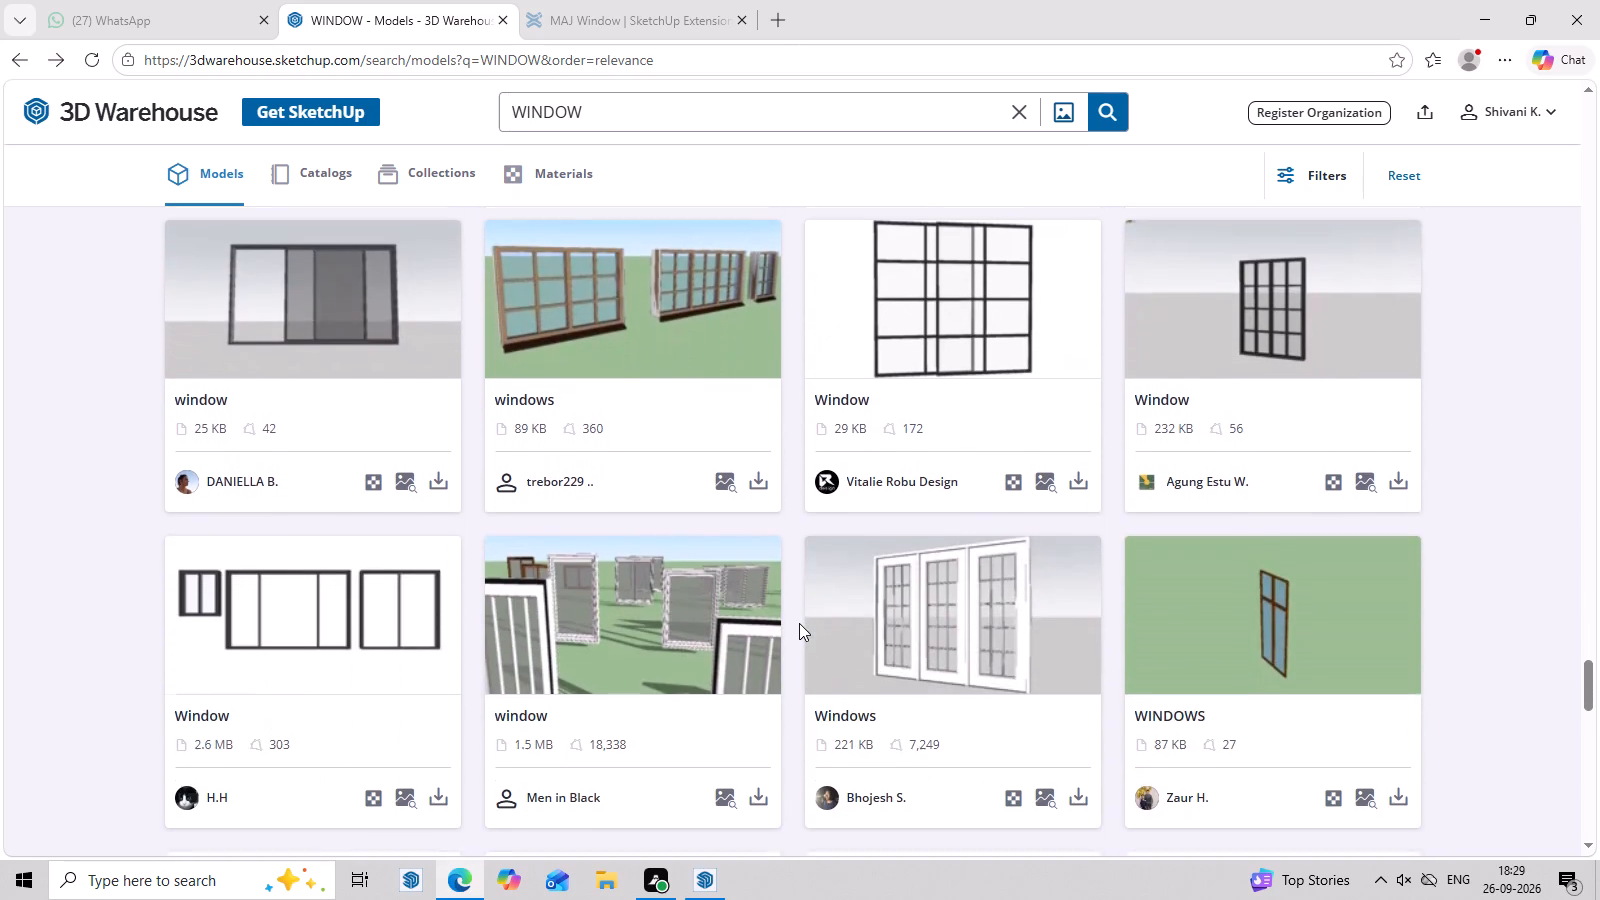
pyautogui.scroll(-13, 799, 623)
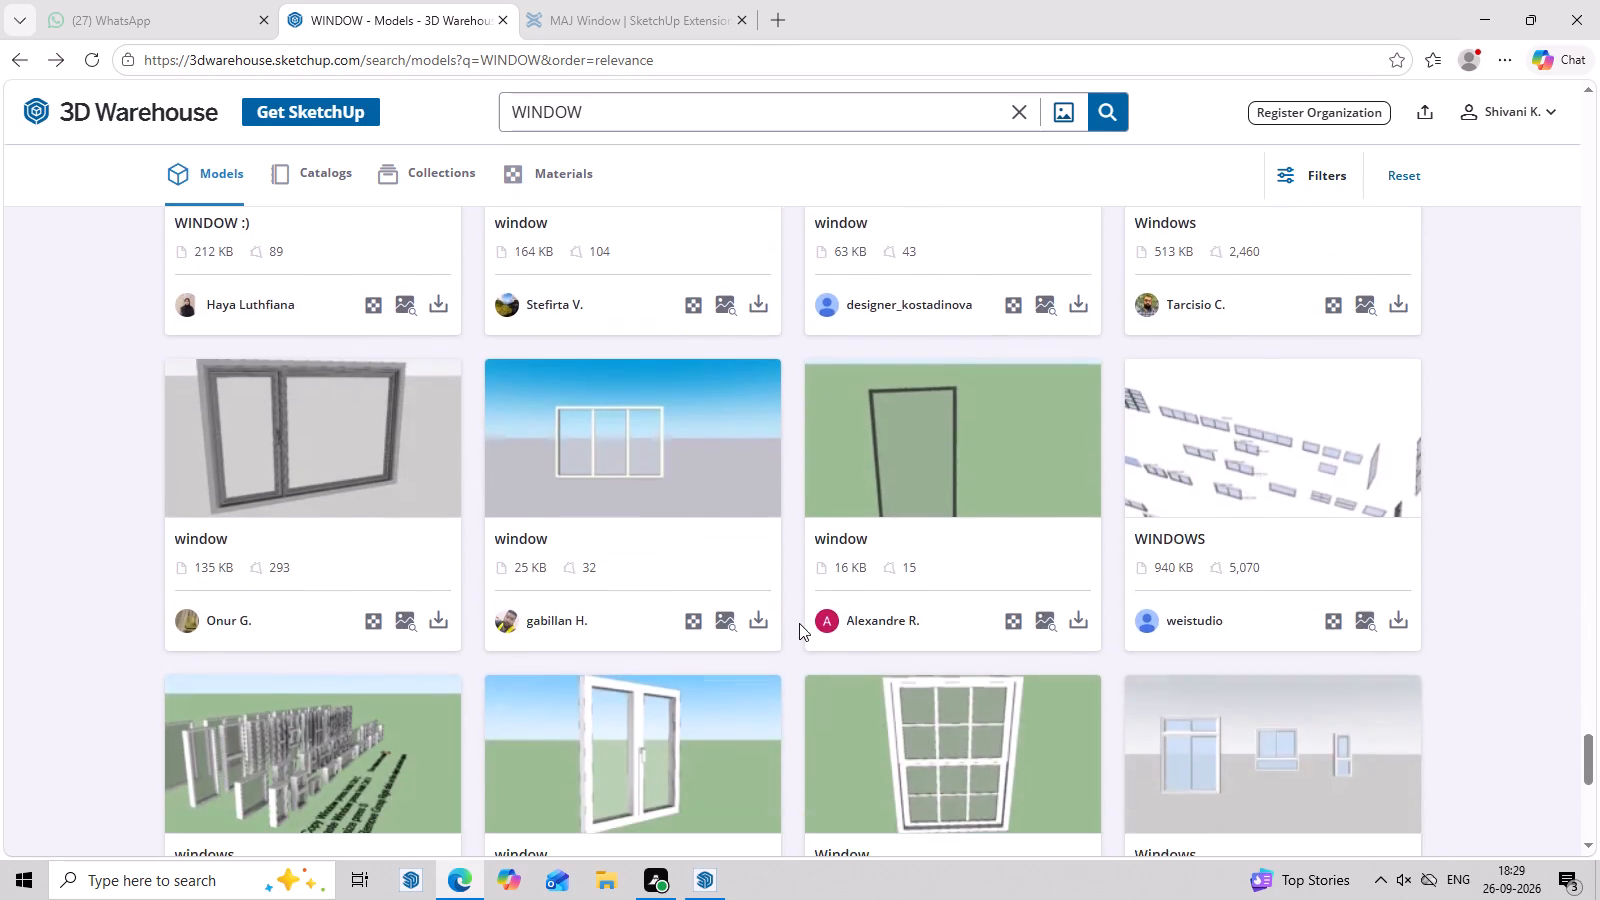
pyautogui.scroll(-6, 799, 623)
pyautogui.scroll(3, 799, 623)
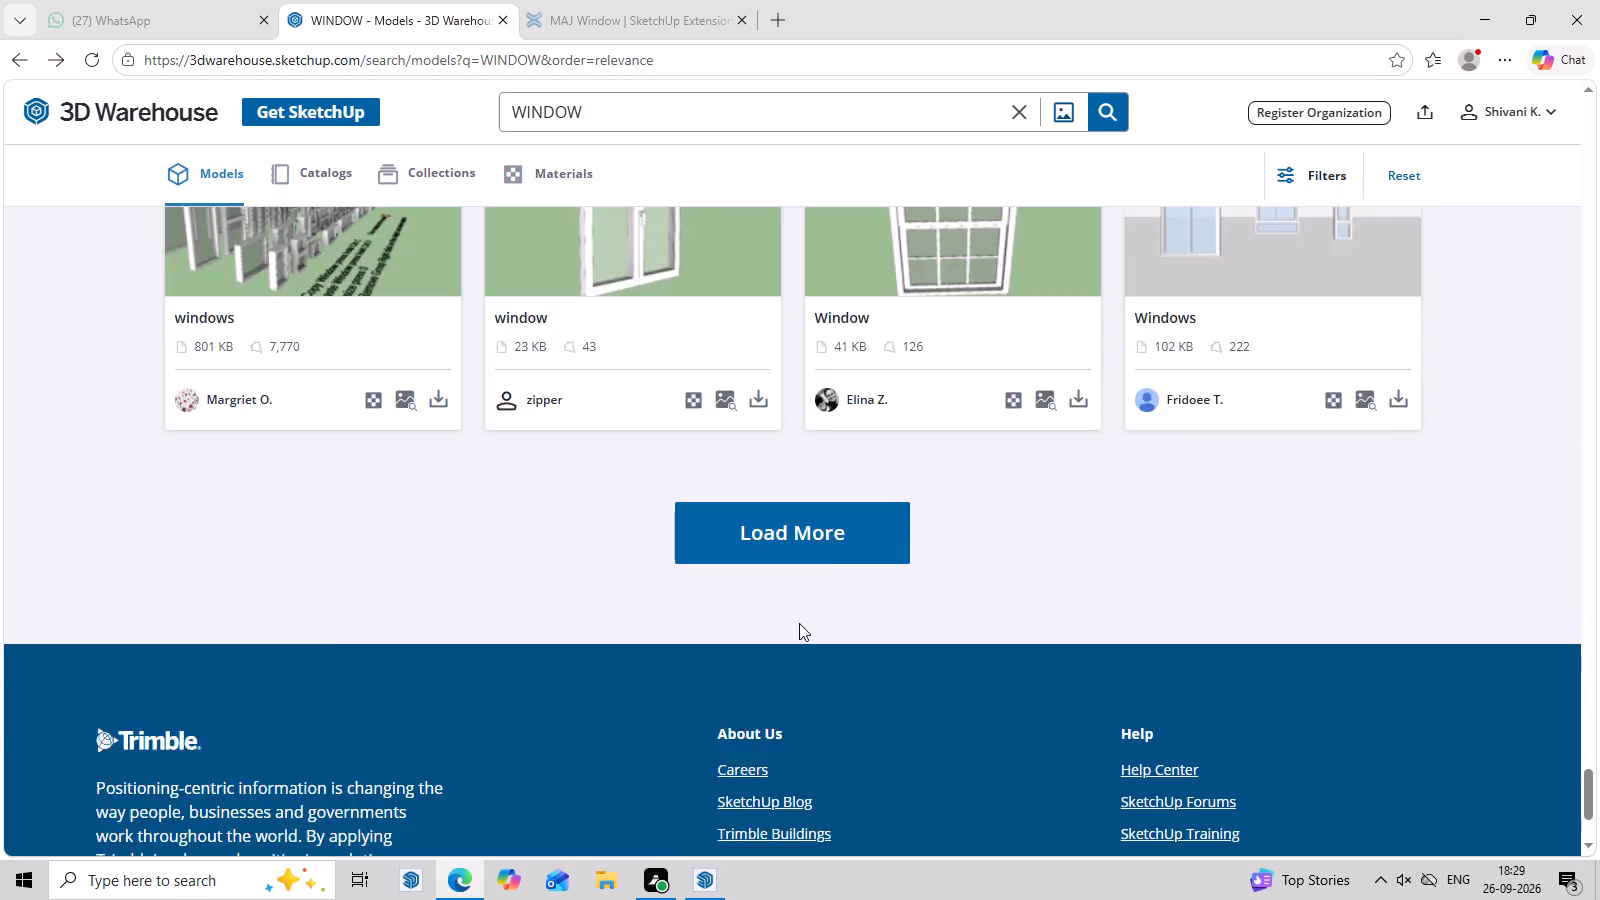
pyautogui.scroll(19, 799, 623)
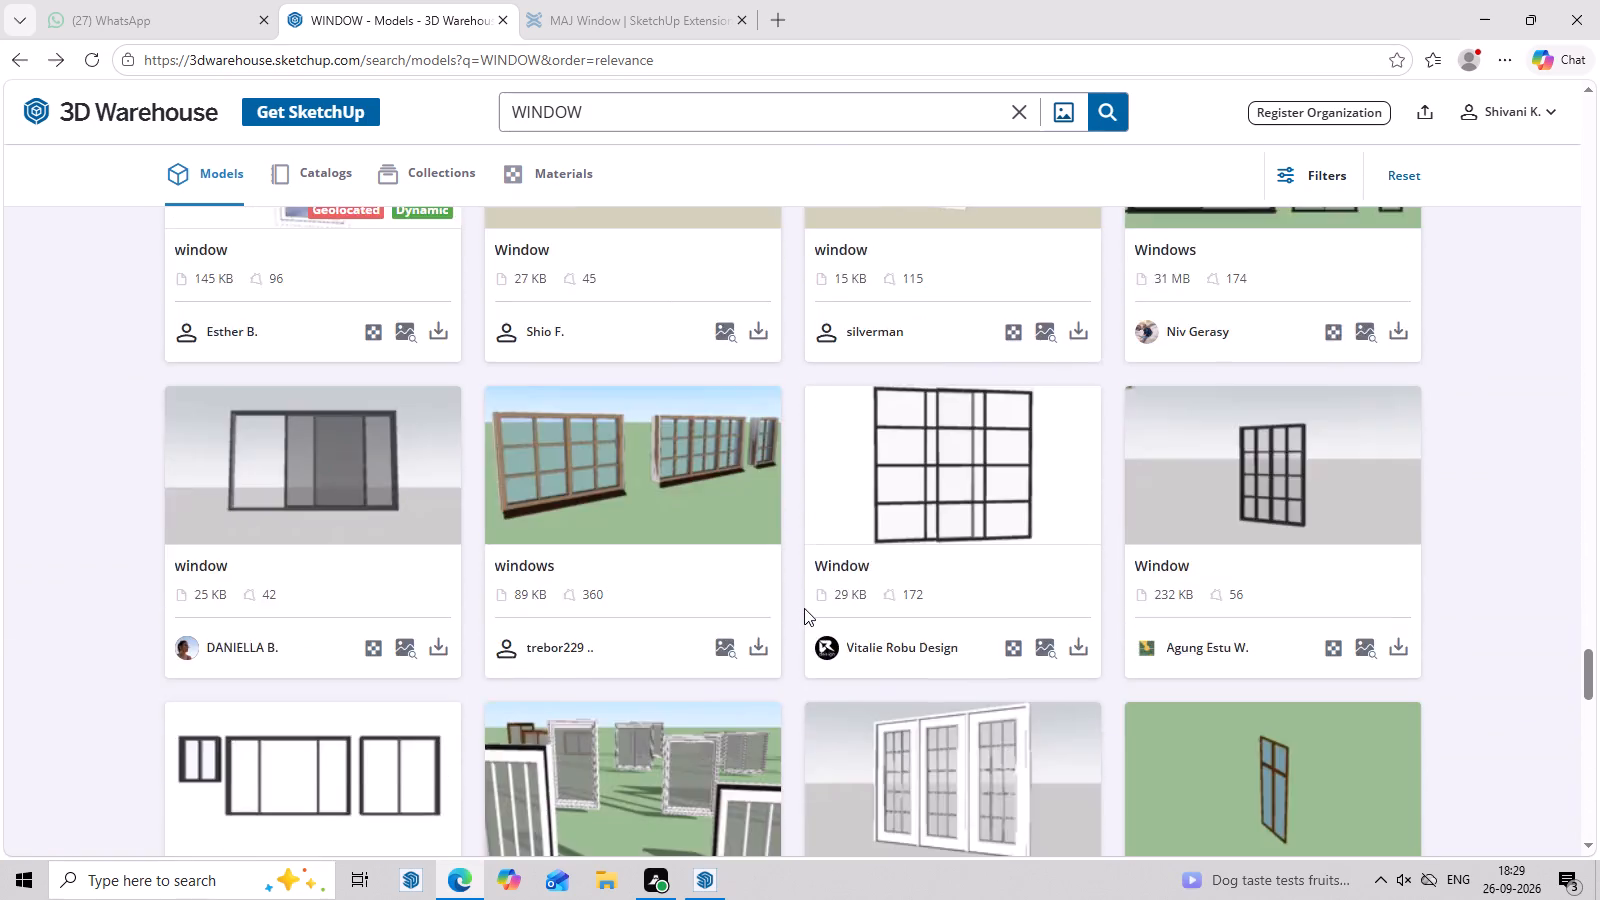
pyautogui.scroll(16, 804, 608)
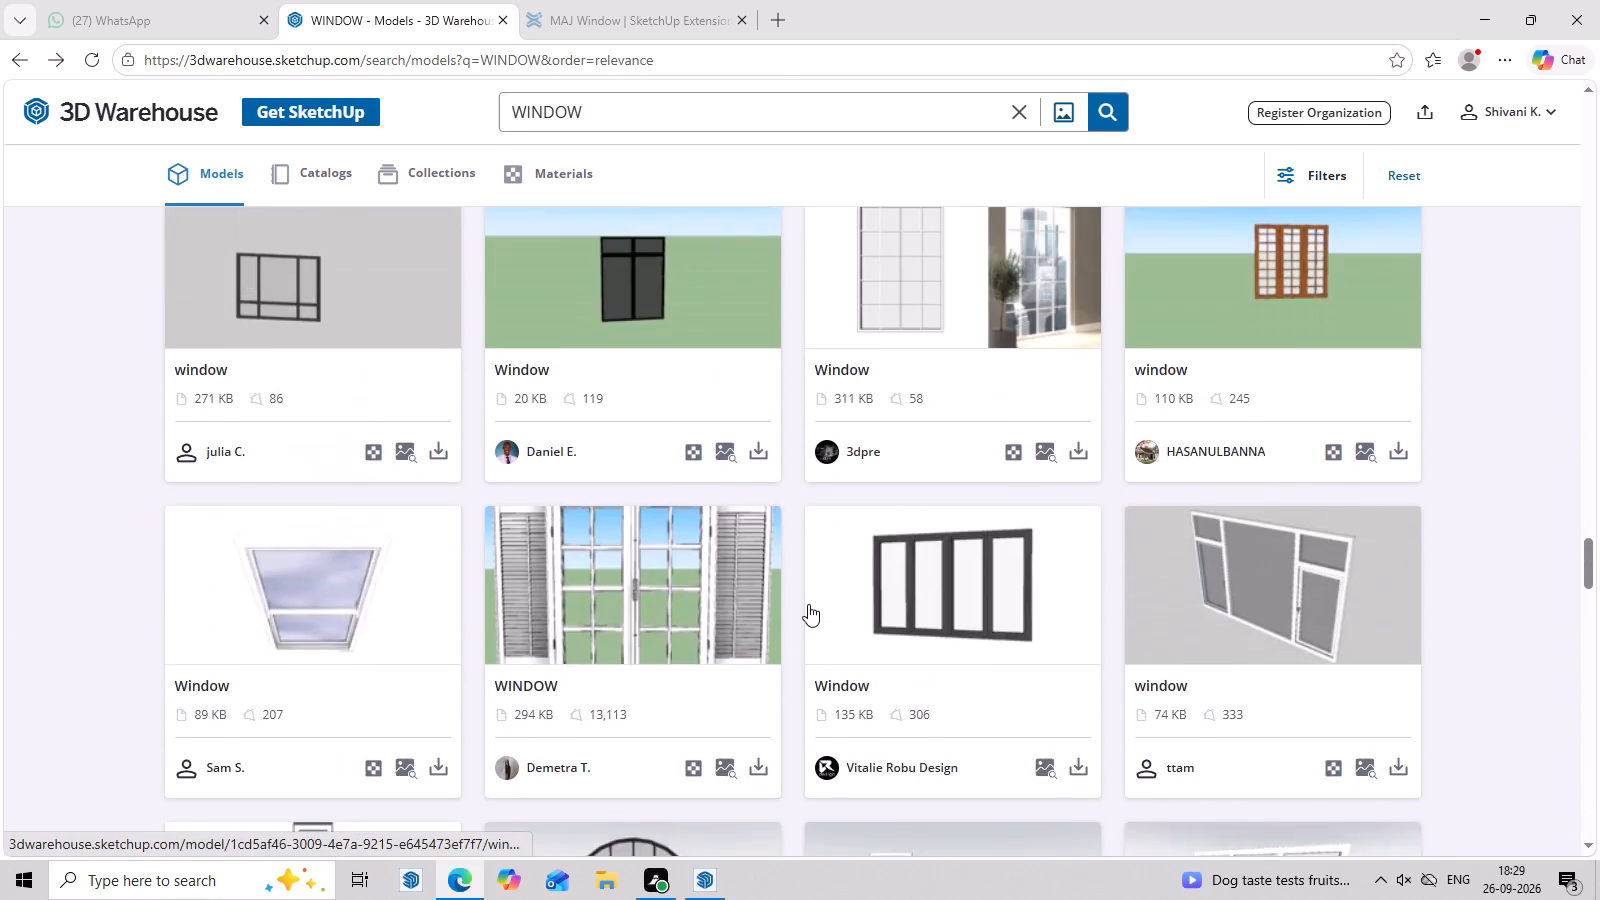
pyautogui.scroll(6, 808, 604)
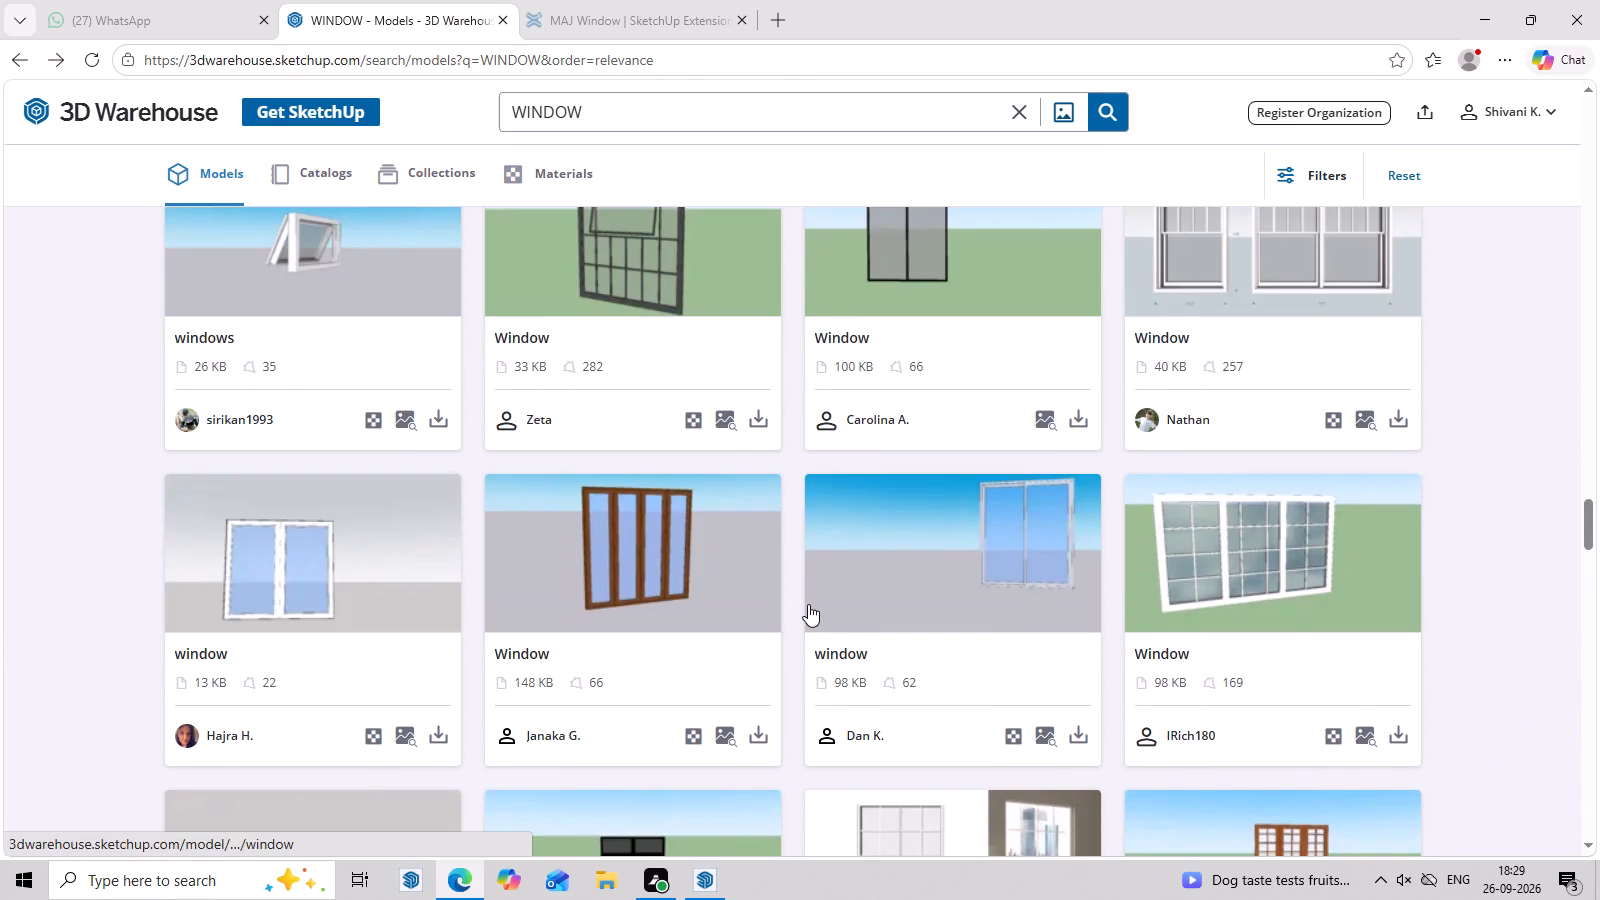
pyautogui.scroll(-3, 808, 604)
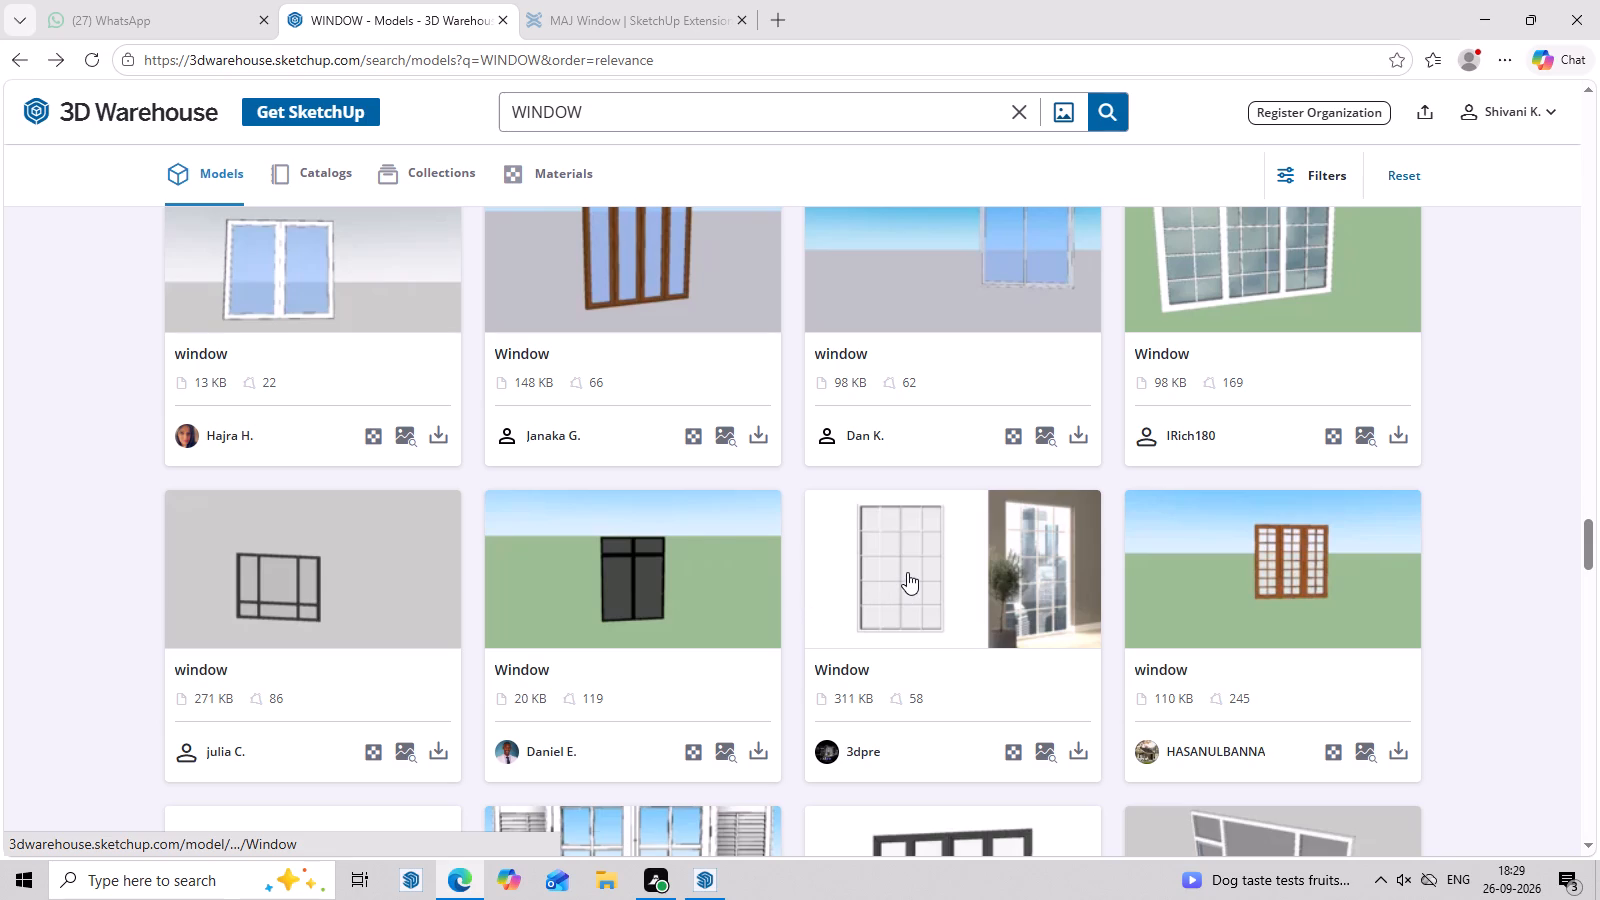
# Open the white grid-paned Window model with the interior photo beside it and download it as a SketchUp File.
pyautogui.click(907, 572)
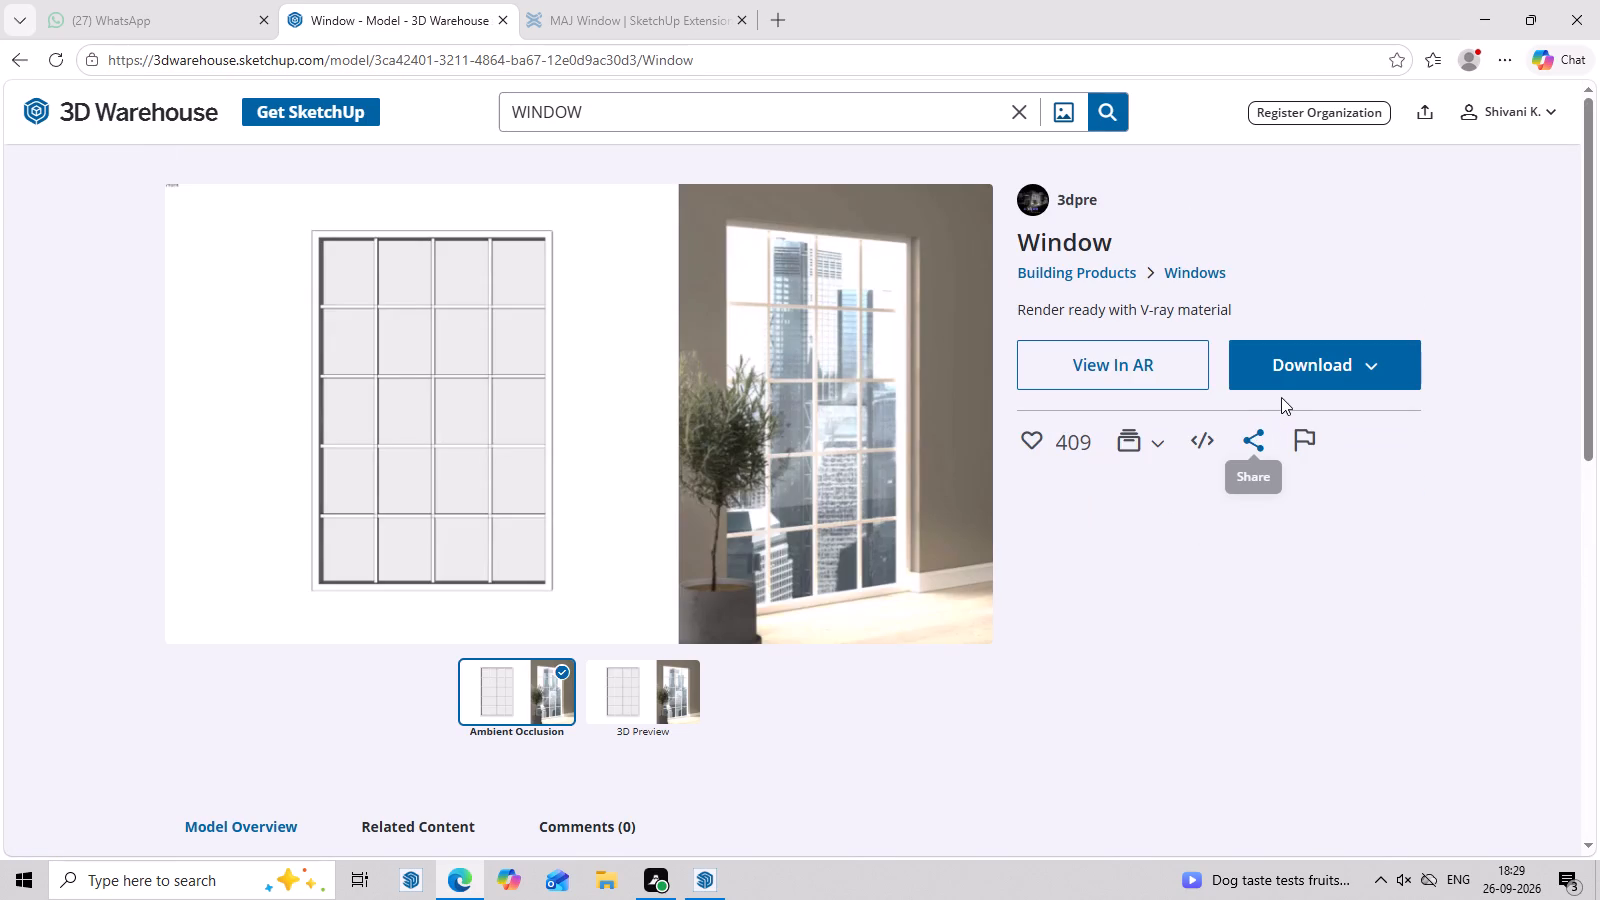
pyautogui.click(1300, 370)
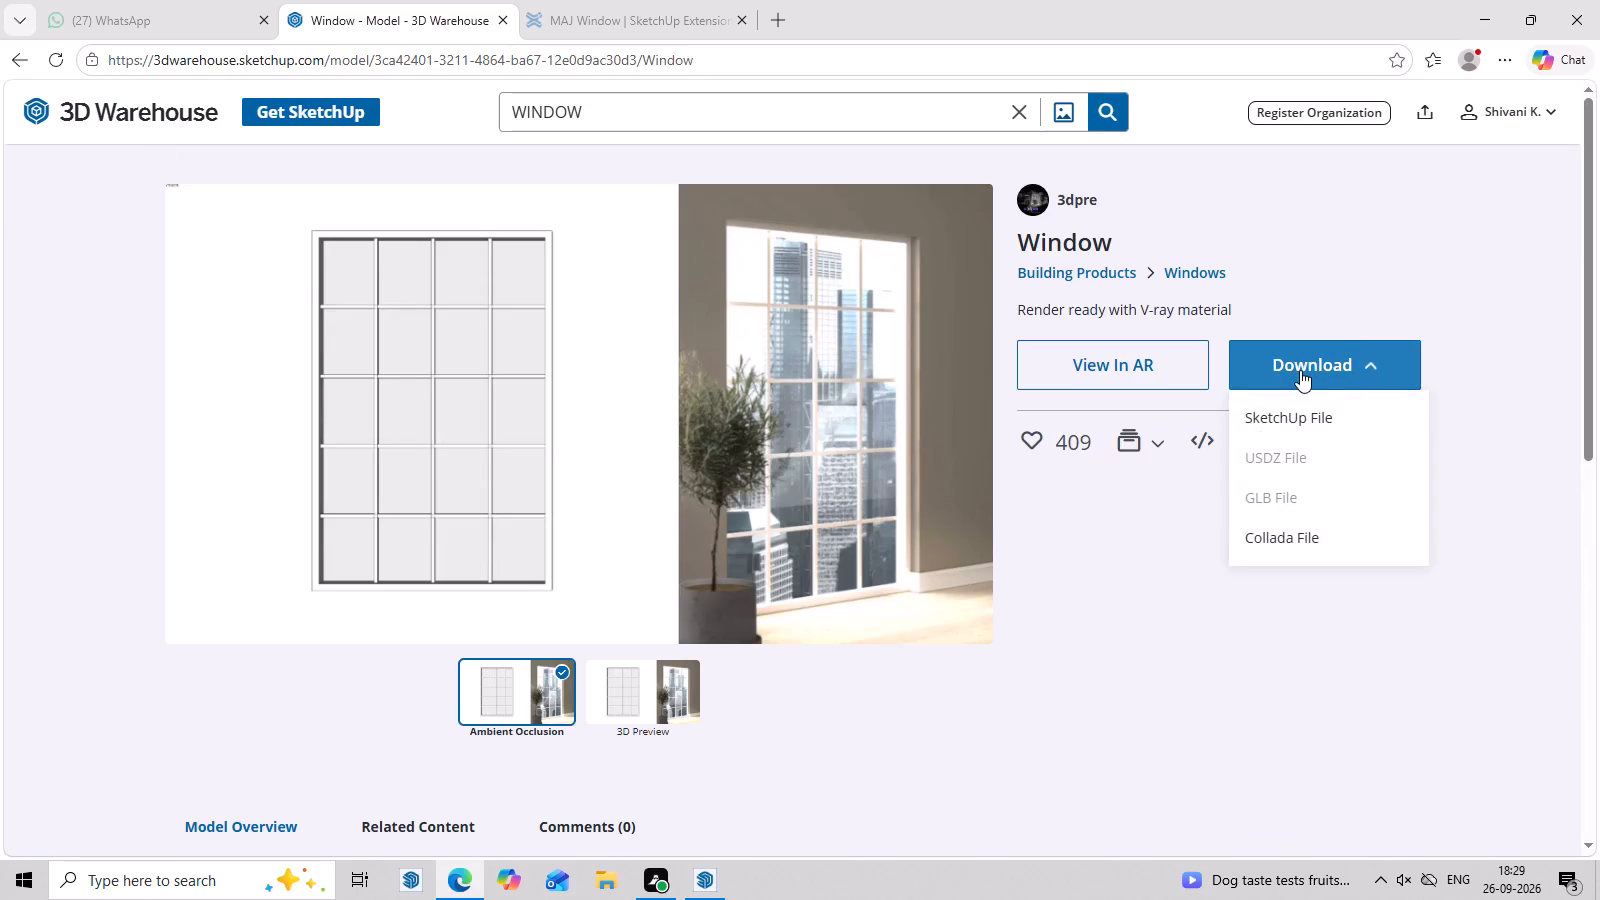
pyautogui.click(1284, 418)
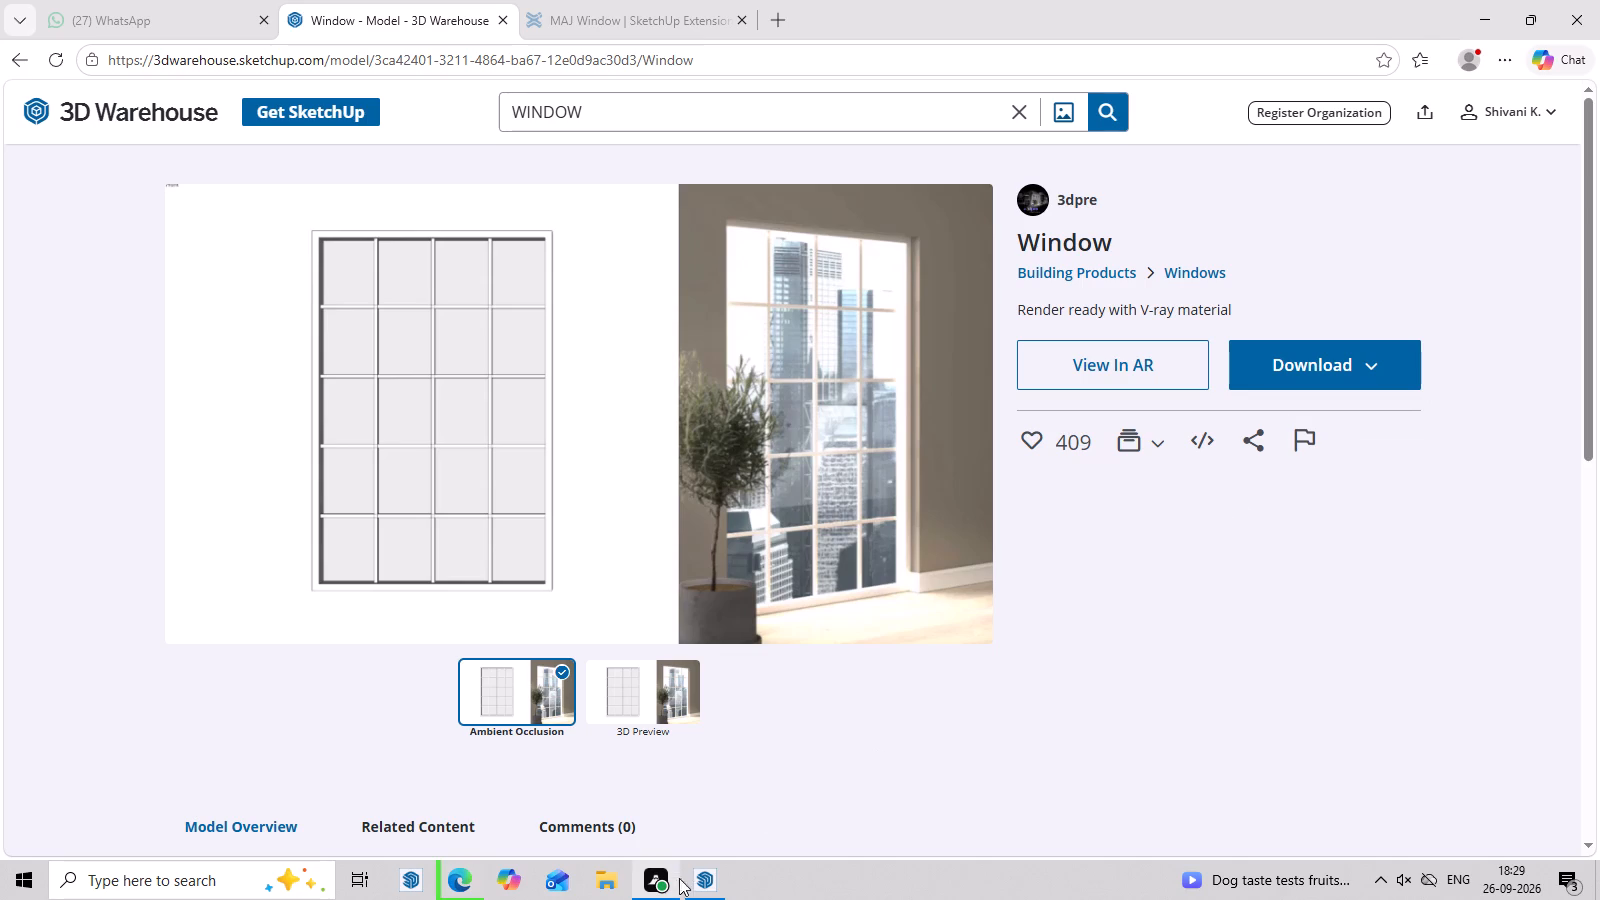
# Switch to SketchUp, import the Window+to+WH1 model from Downloads and place it on the ground beside the ELEVATION 26 house.
pyautogui.click(693, 886)
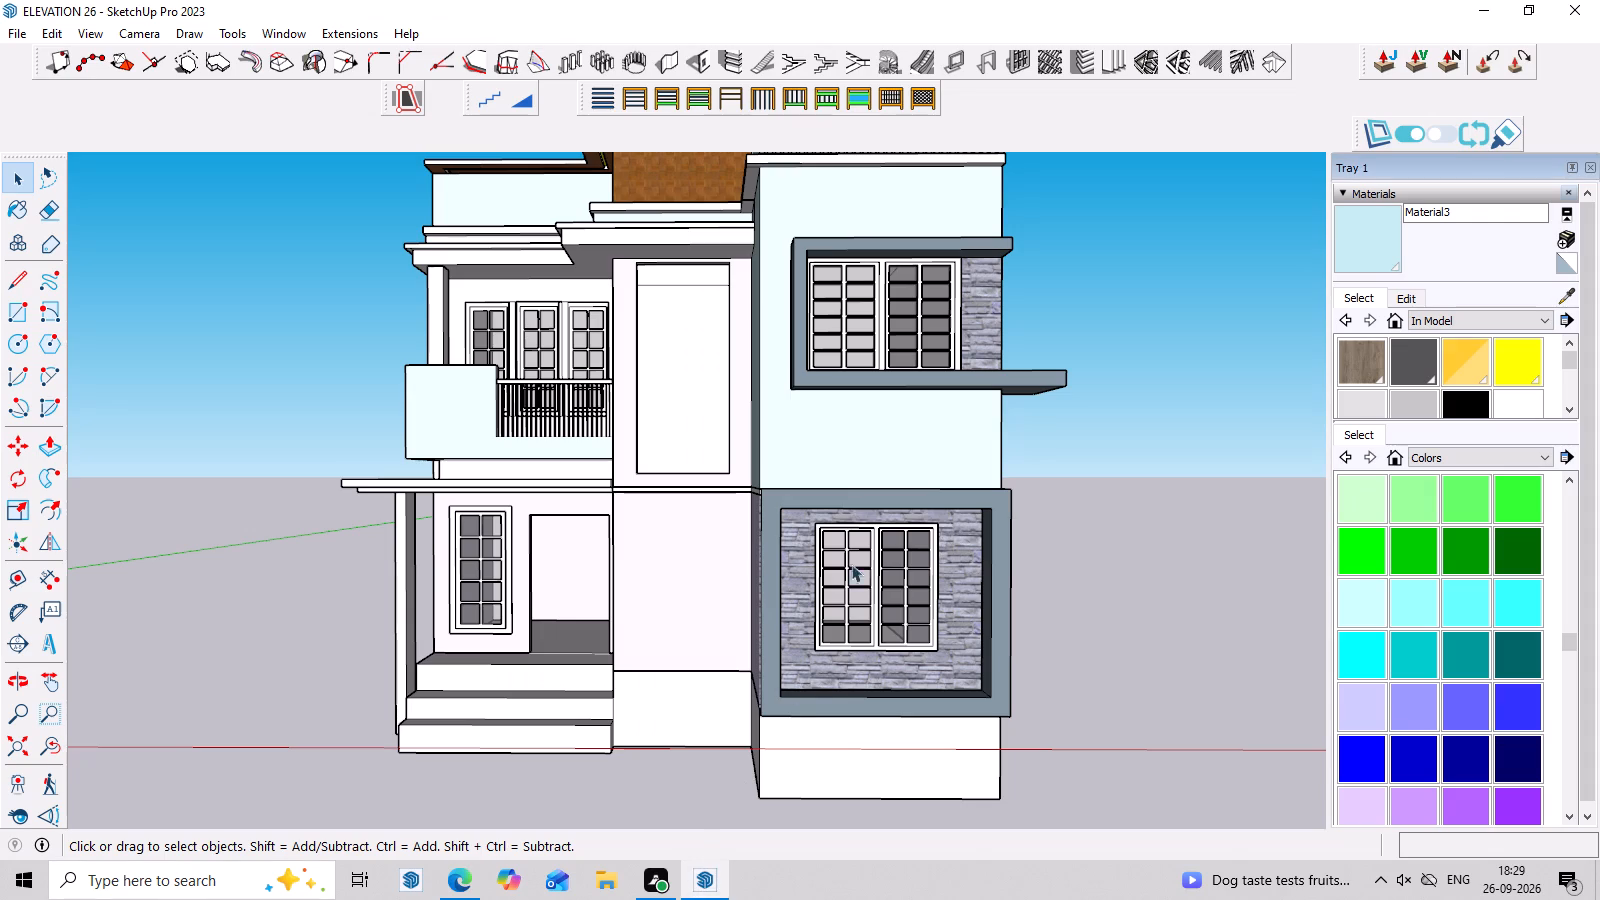
pyautogui.click(13, 27)
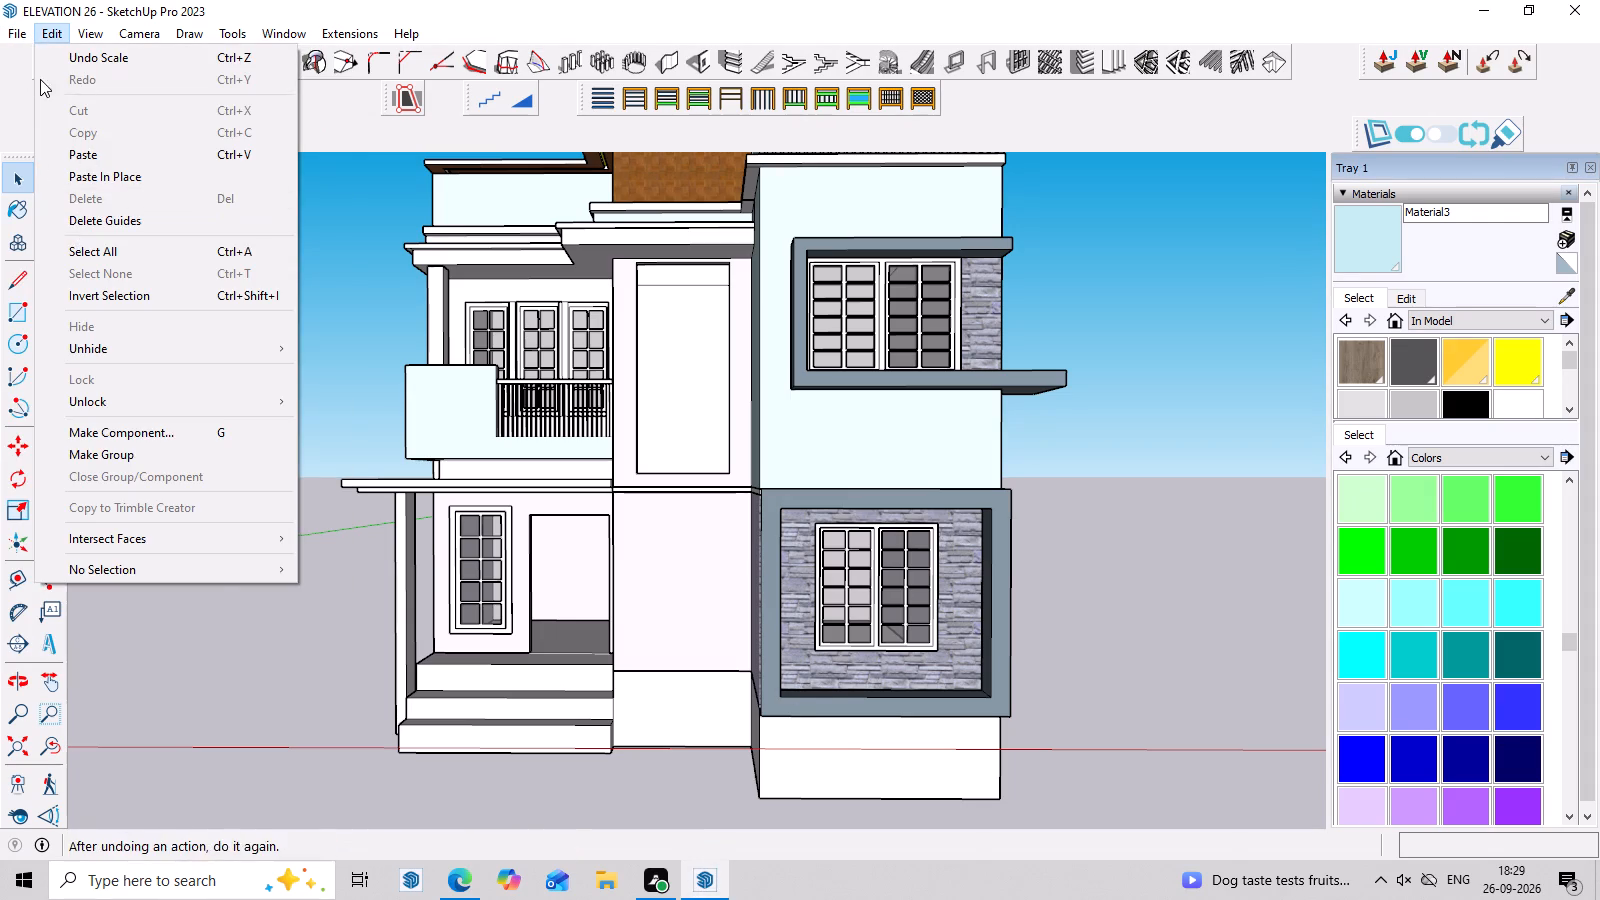
pyautogui.click(85, 352)
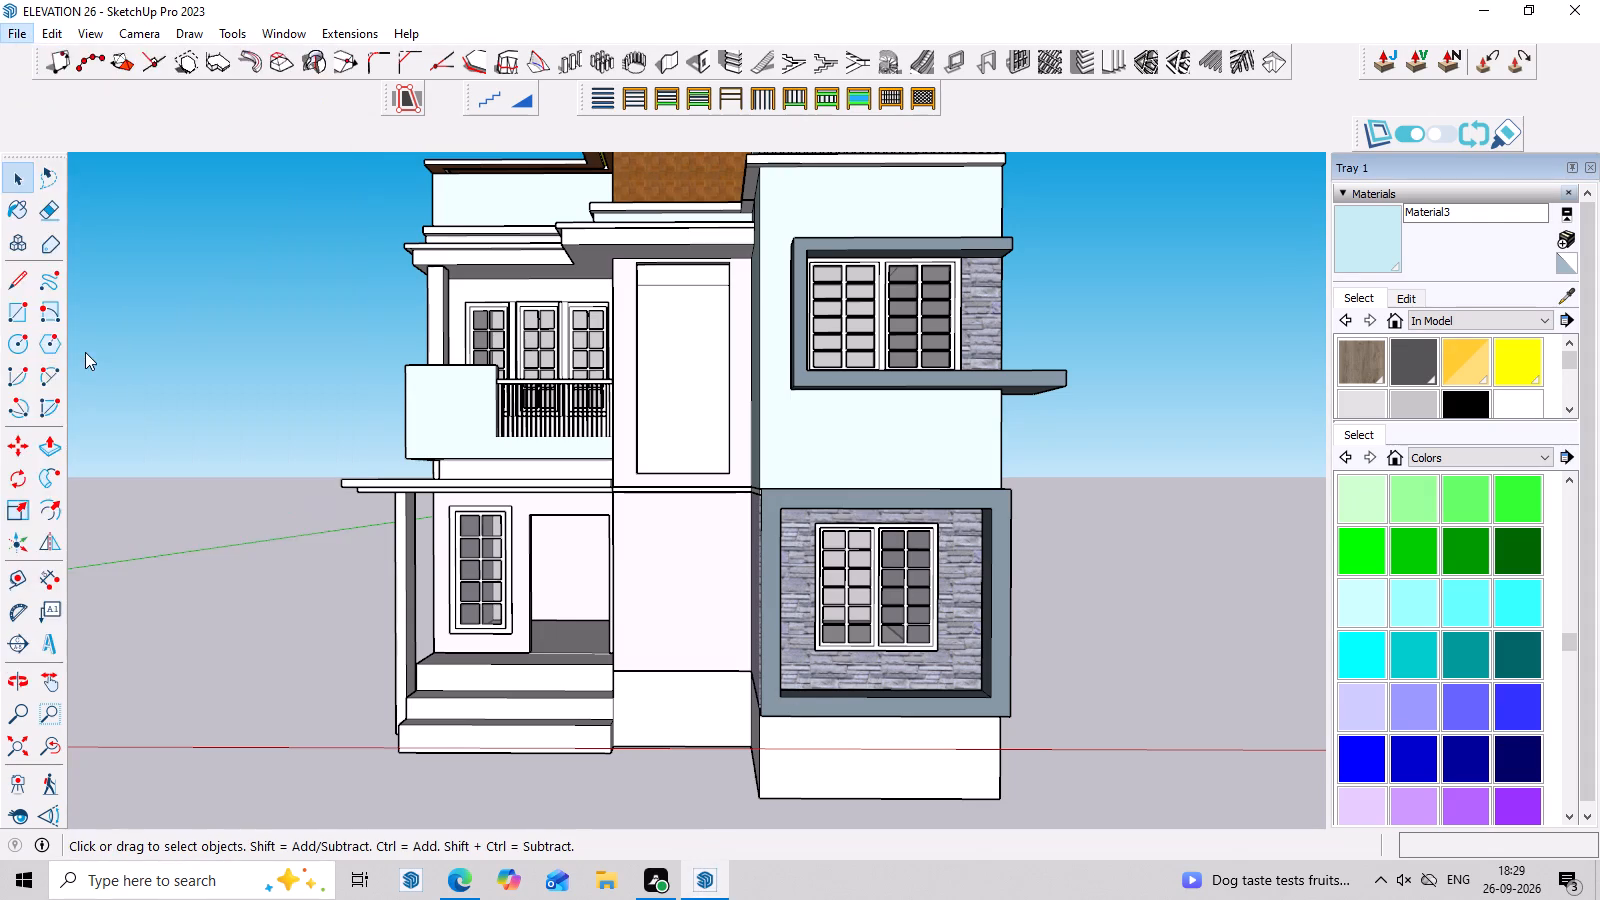
pyautogui.click(198, 145)
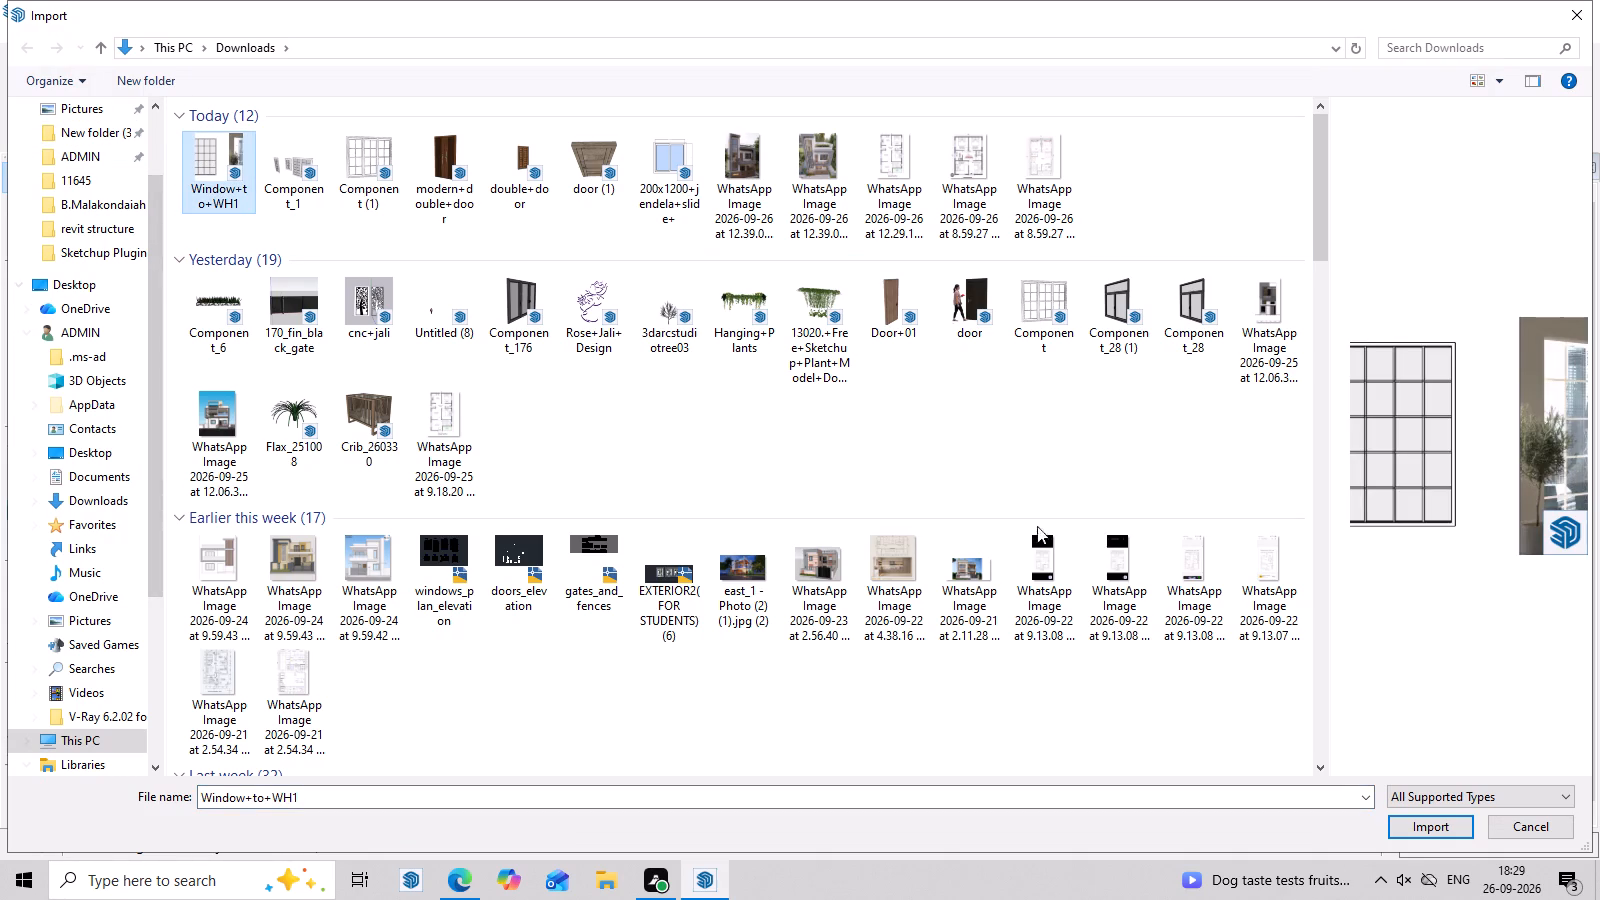
pyautogui.click(1446, 828)
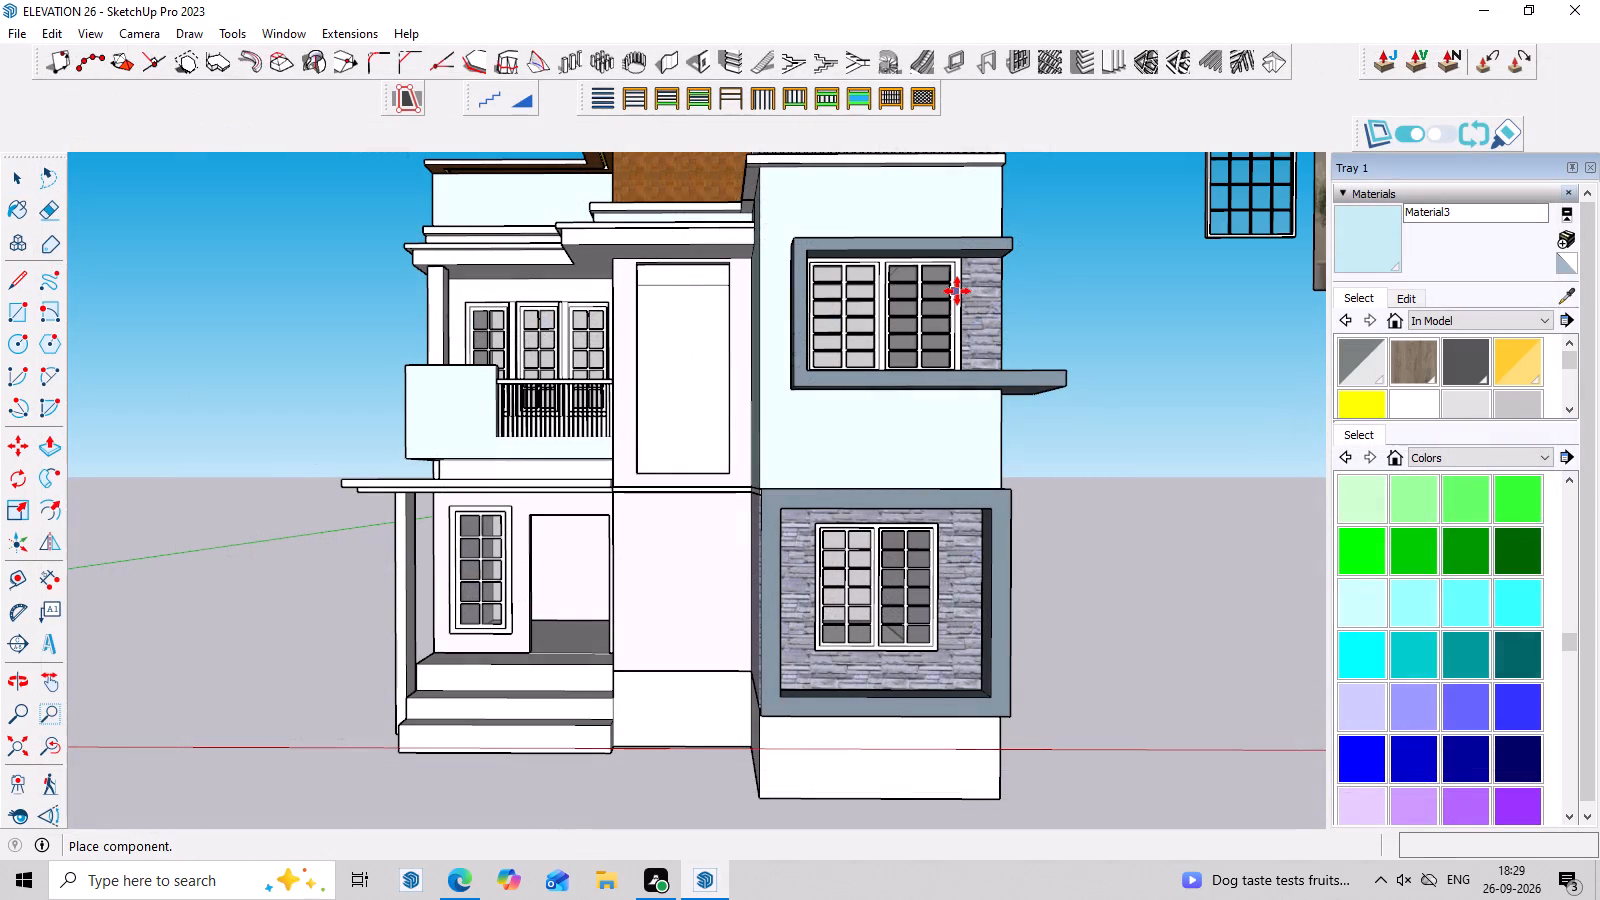
pyautogui.scroll(-2, 923, 615)
pyautogui.moveTo(1067, 658); pyautogui.dragTo(908, 653, button='middle')
pyautogui.scroll(-4, 1048, 655)
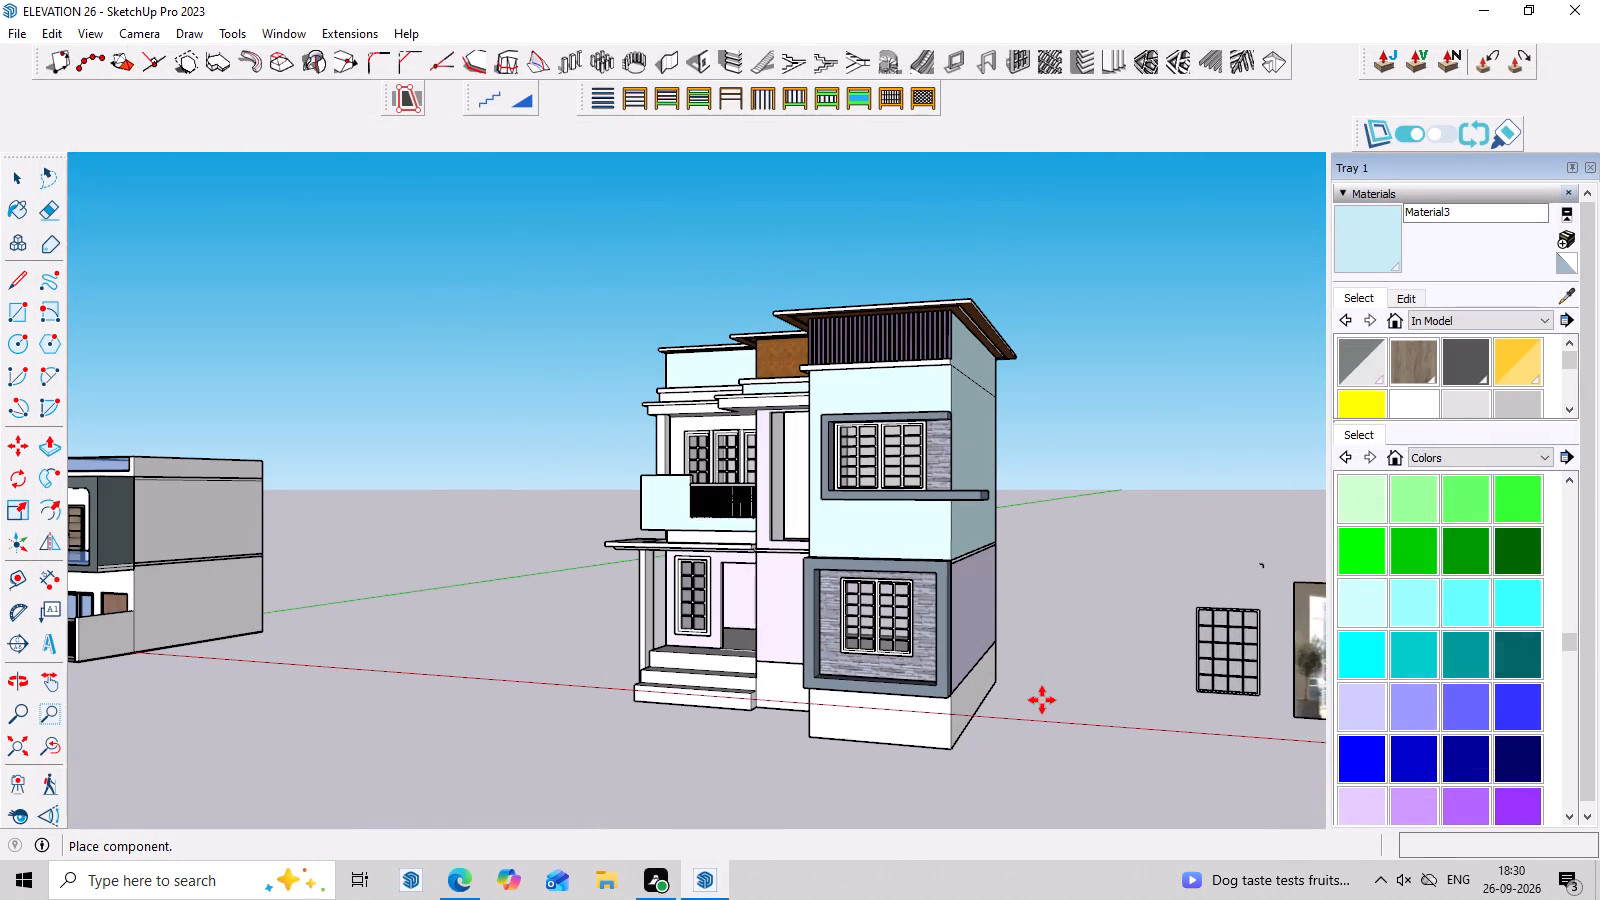
pyautogui.click(1044, 709)
# Explode the imported window component, keeping its parts beside the house.
pyautogui.scroll(-6, 943, 615)
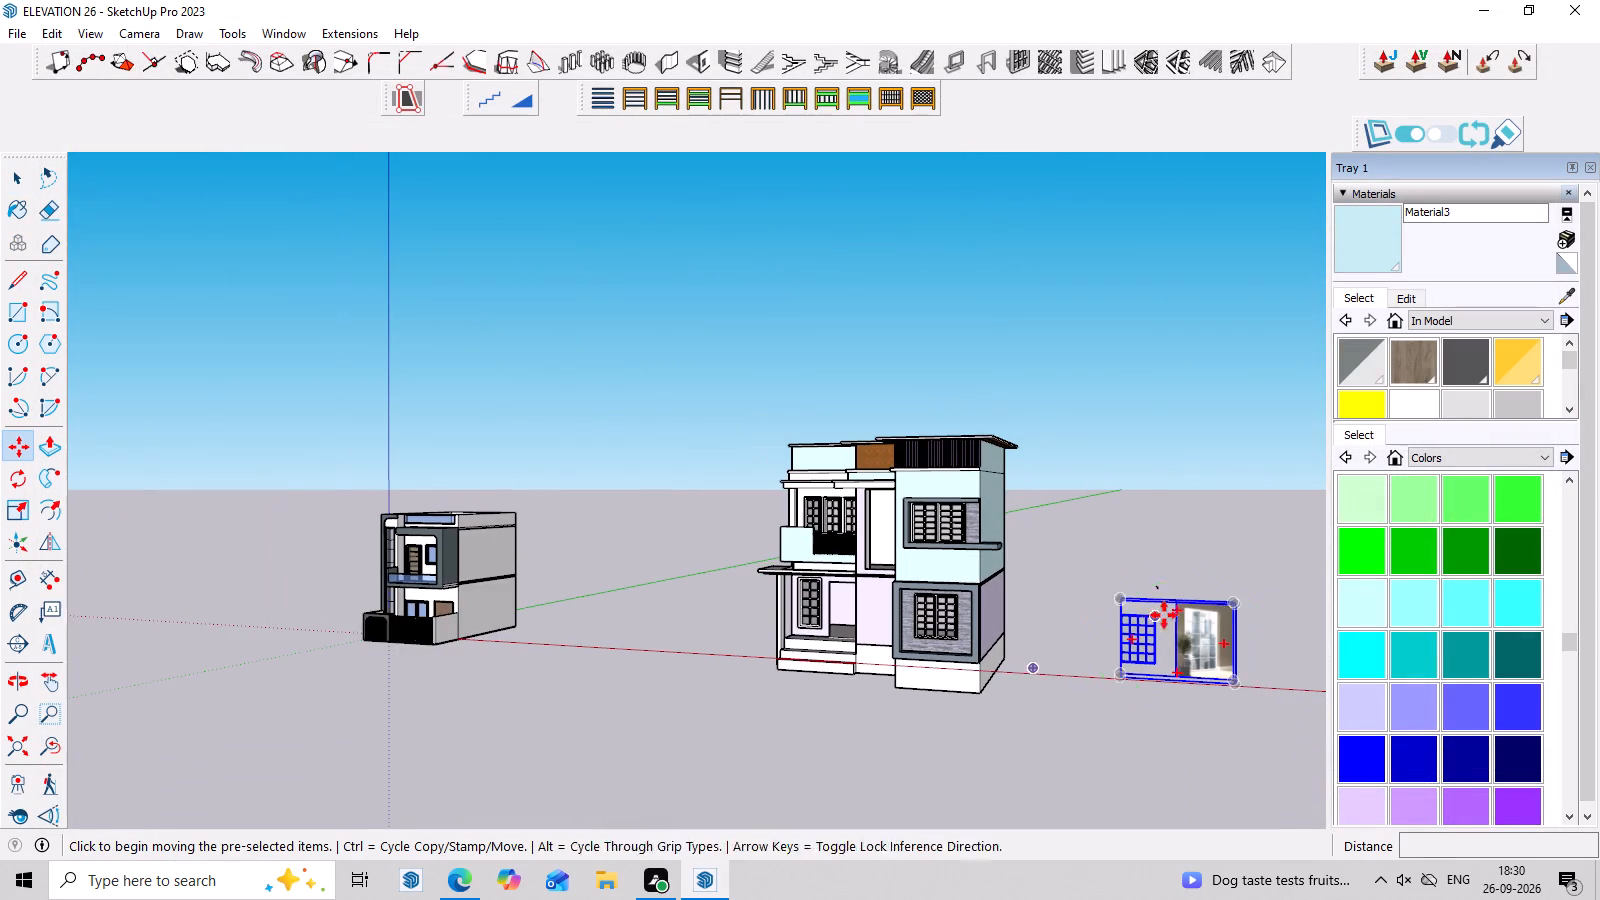
pyautogui.rightClick(1198, 609)
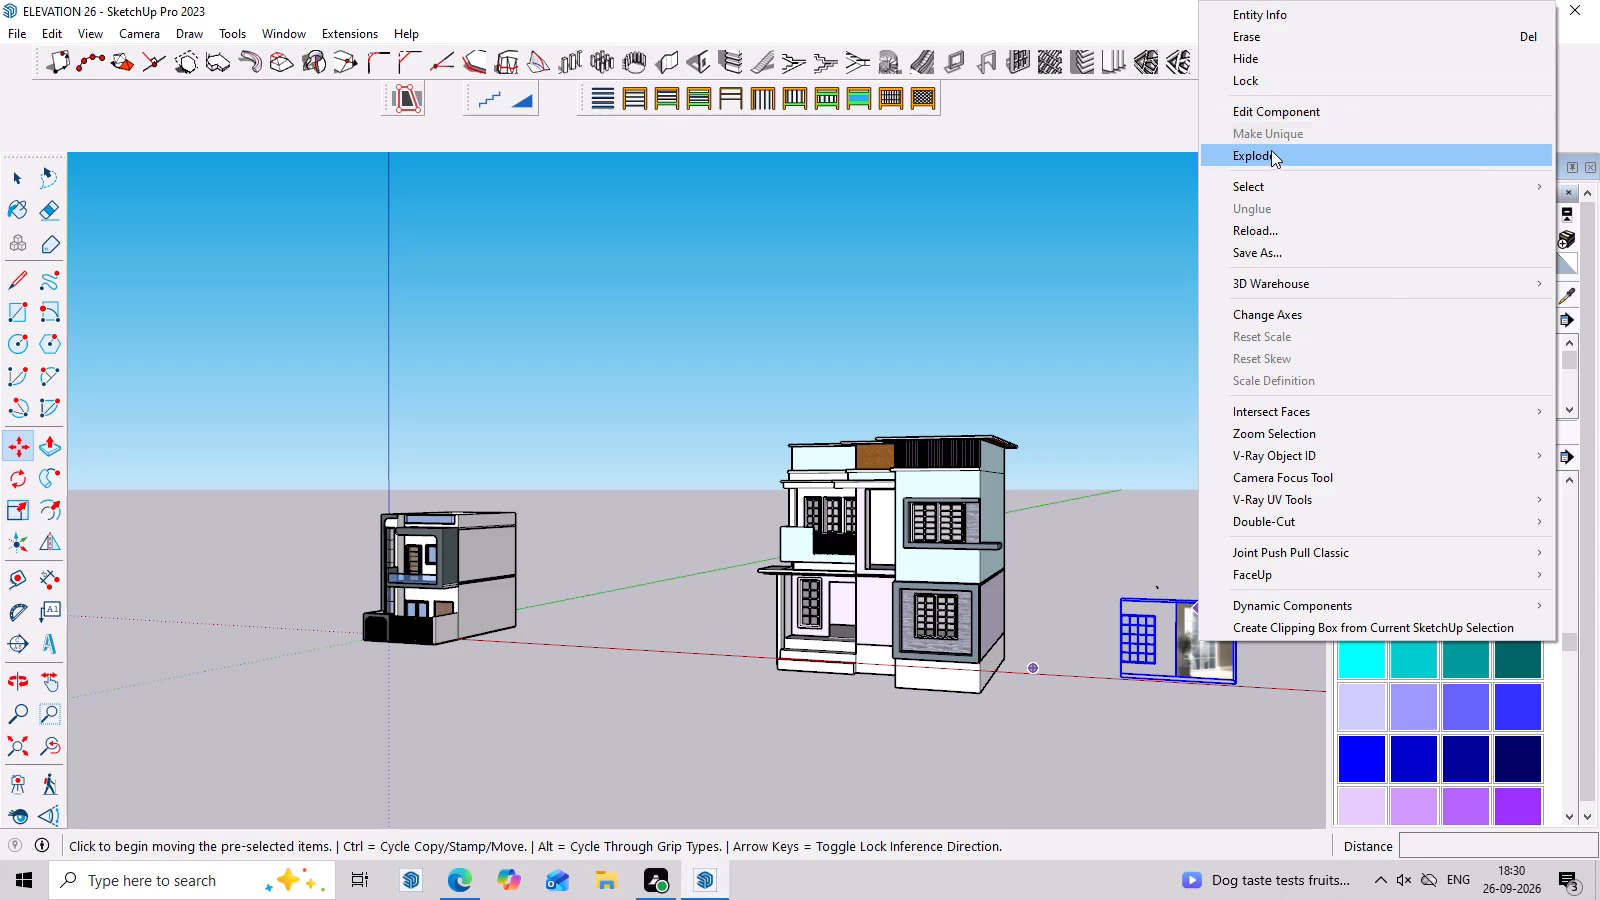
pyautogui.click(1271, 151)
pyautogui.scroll(5, 1229, 612)
pyautogui.moveTo(1239, 599); pyautogui.dragTo(1183, 695)
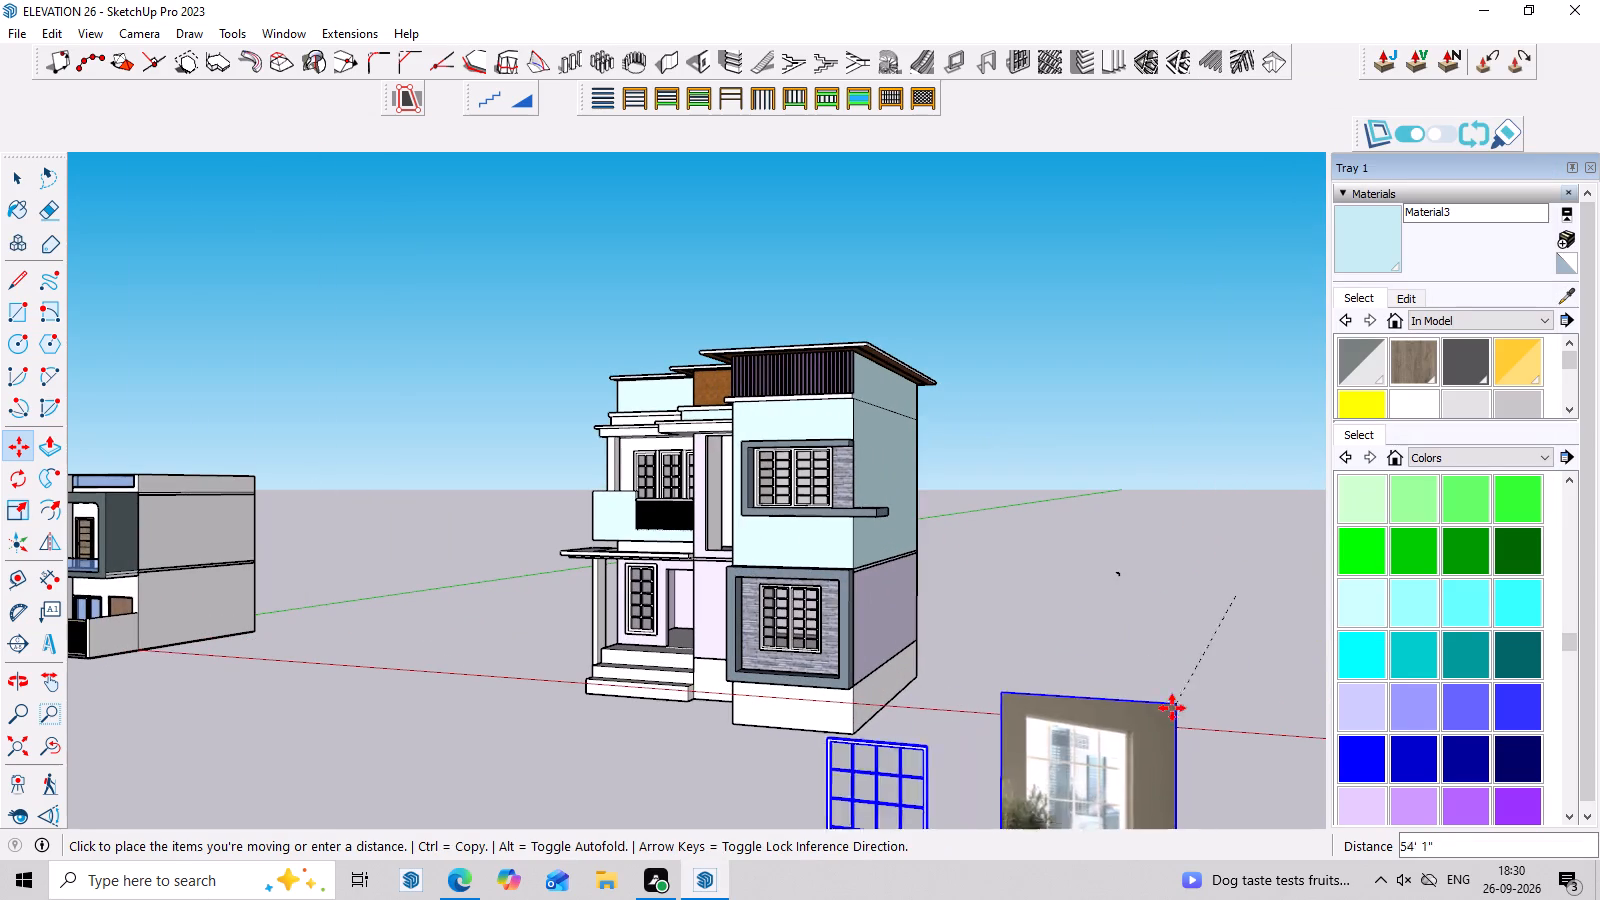
pyautogui.click(1260, 579)
pyautogui.press('space')
# Delete the interior photo panel that came with the imported window.
pyautogui.click(1243, 610)
pyautogui.doubleClick(1243, 610)
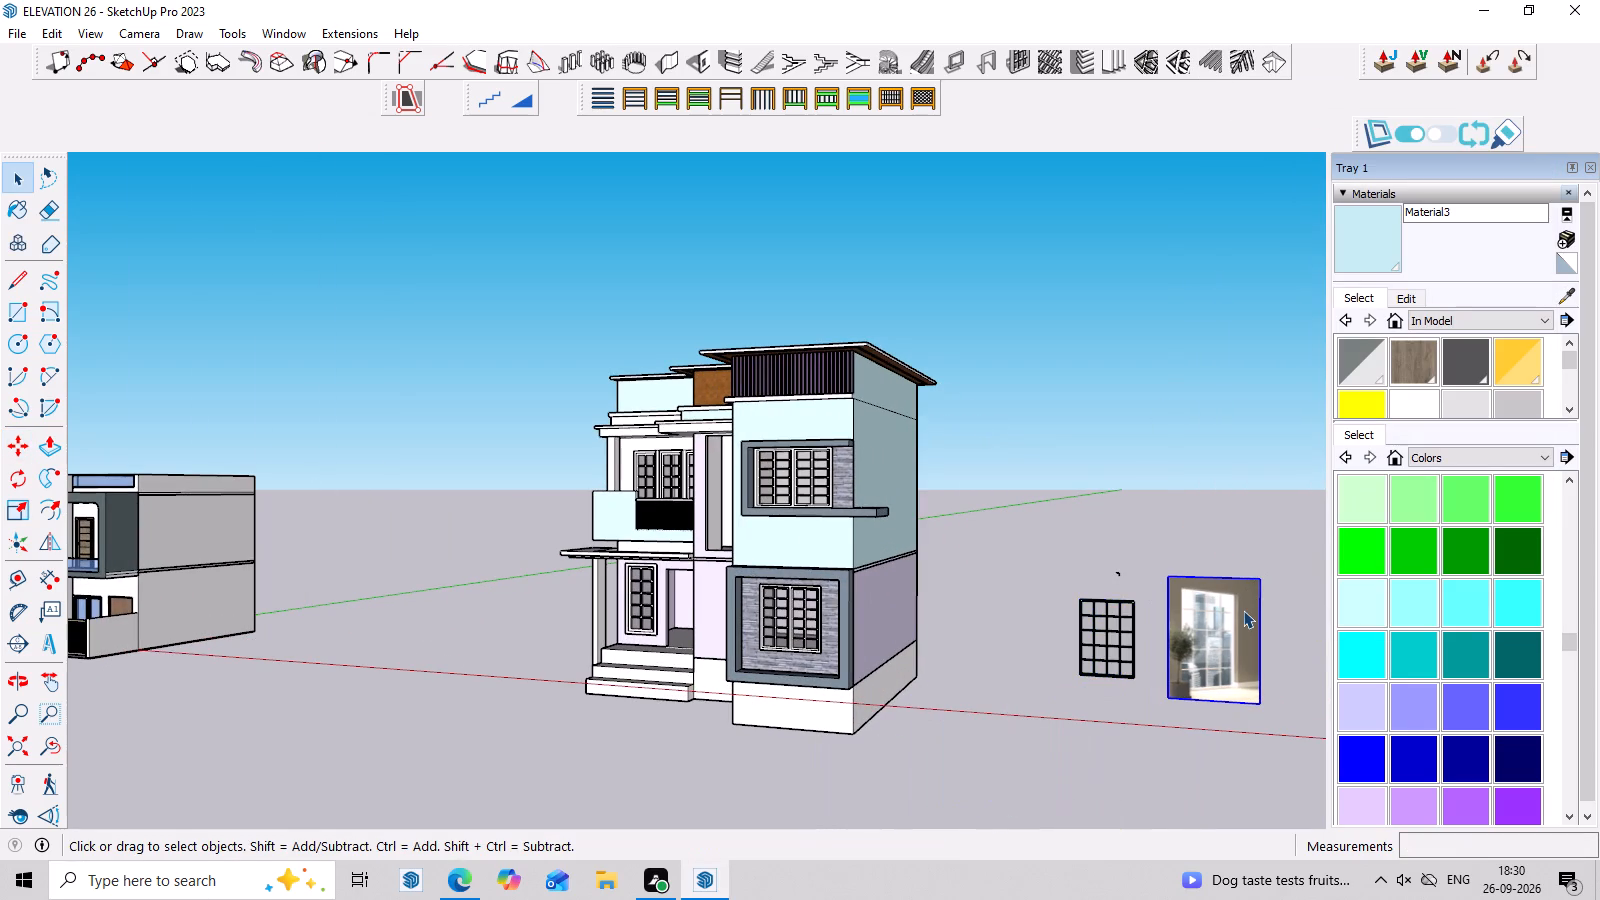
pyautogui.tripleClick(1243, 610)
pyautogui.click(1234, 483)
pyautogui.click(1233, 604)
pyautogui.press('Delete')
# Select the imported grid window and scale it narrower, to about 0.66 of its width.
pyautogui.scroll(6, 1205, 613)
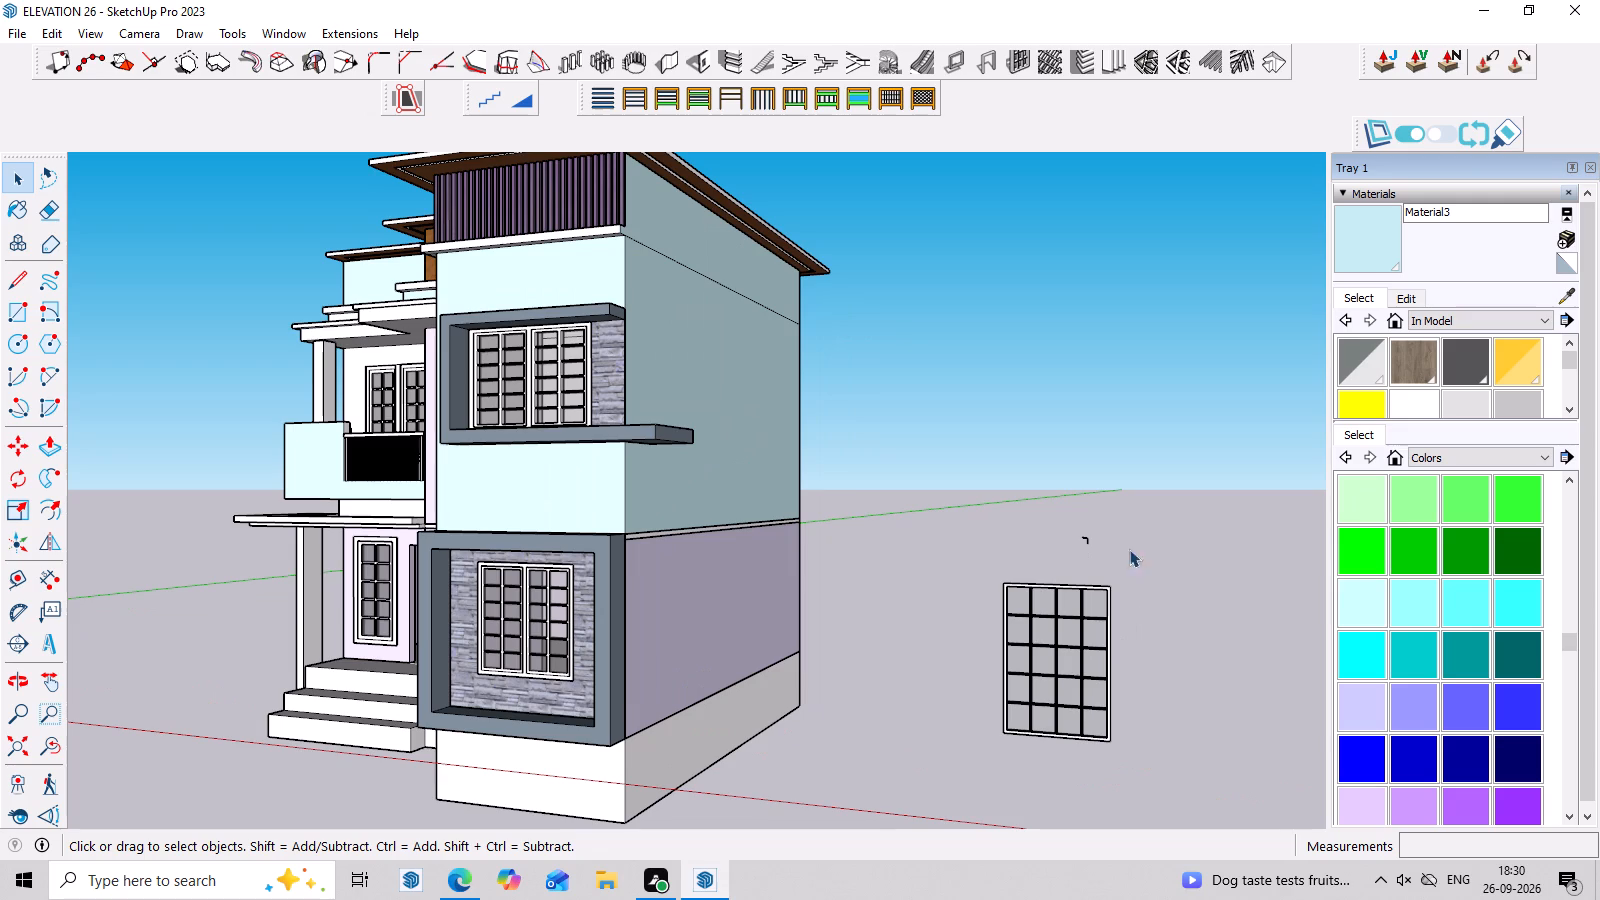
pyautogui.moveTo(1121, 560); pyautogui.dragTo(983, 725)
pyautogui.click(978, 727)
pyautogui.moveTo(1192, 567); pyautogui.dragTo(1083, 717)
pyautogui.press('s')
pyautogui.scroll(3, 1002, 663)
pyautogui.click(1004, 656)
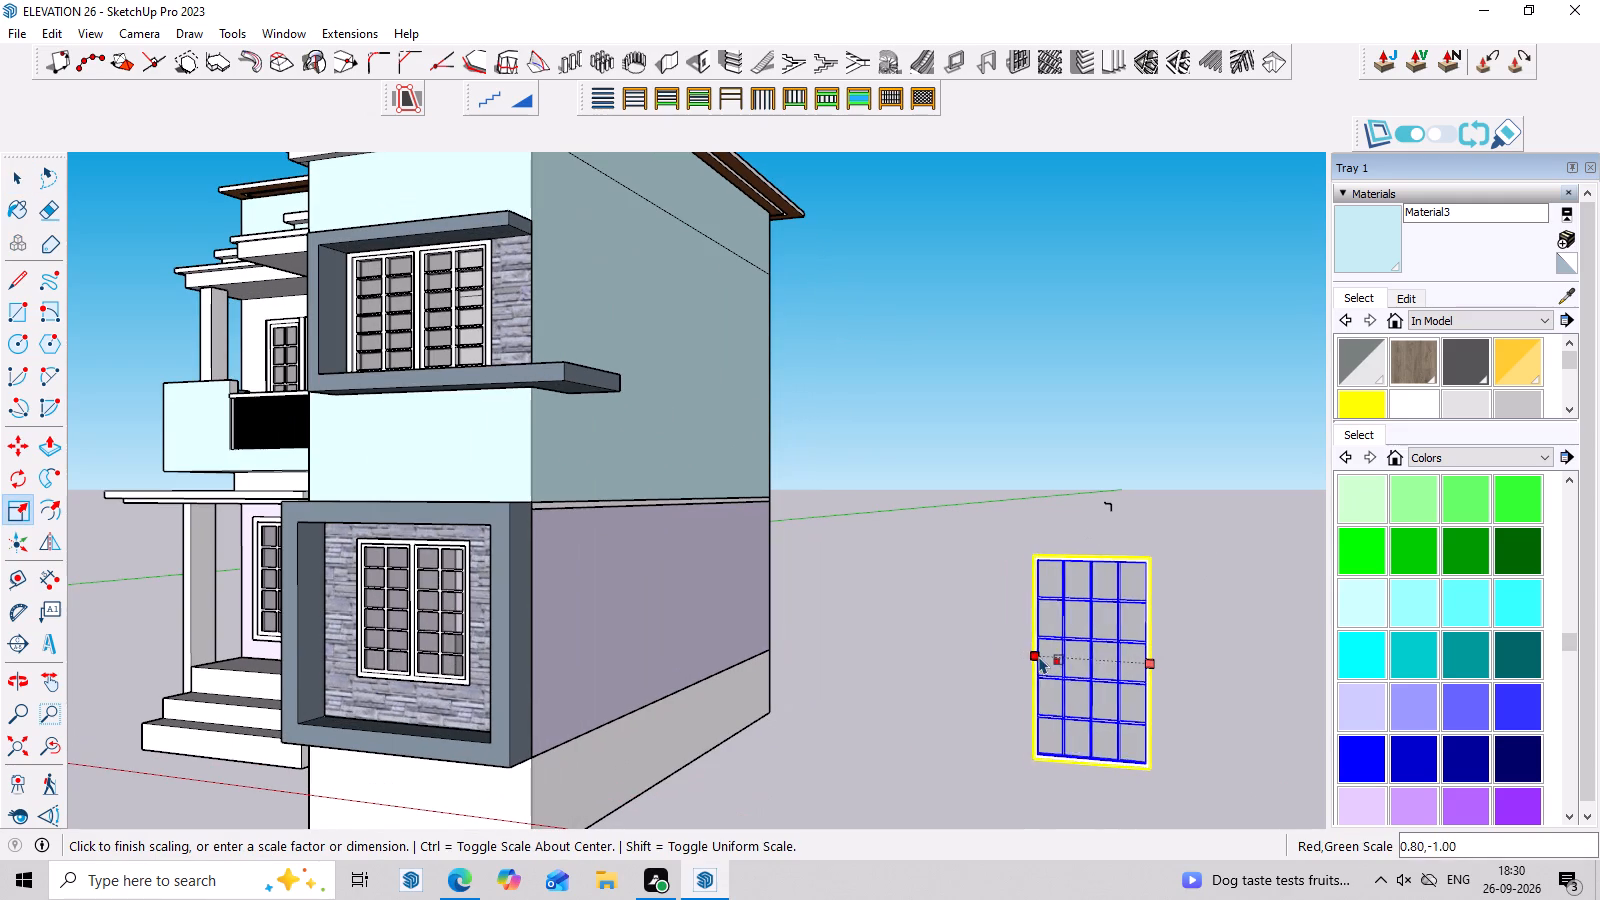
pyautogui.click(1053, 656)
# Scale the selected grid window taller from its top edge while it stands beside the house.
pyautogui.click(1101, 552)
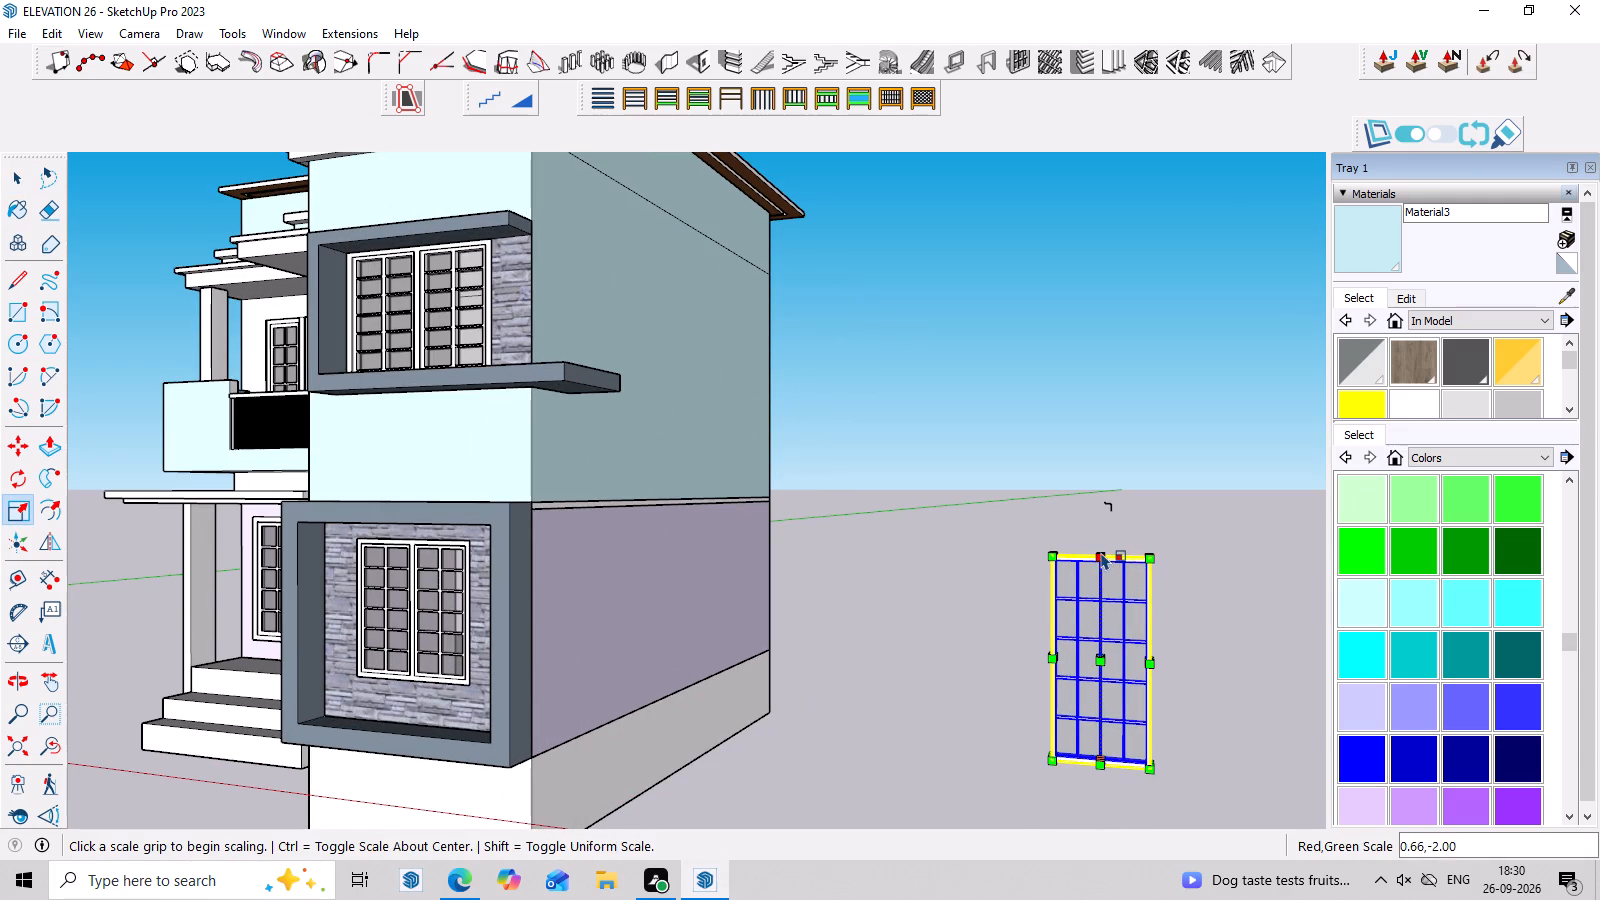
pyautogui.click(1101, 491)
pyautogui.press('space')
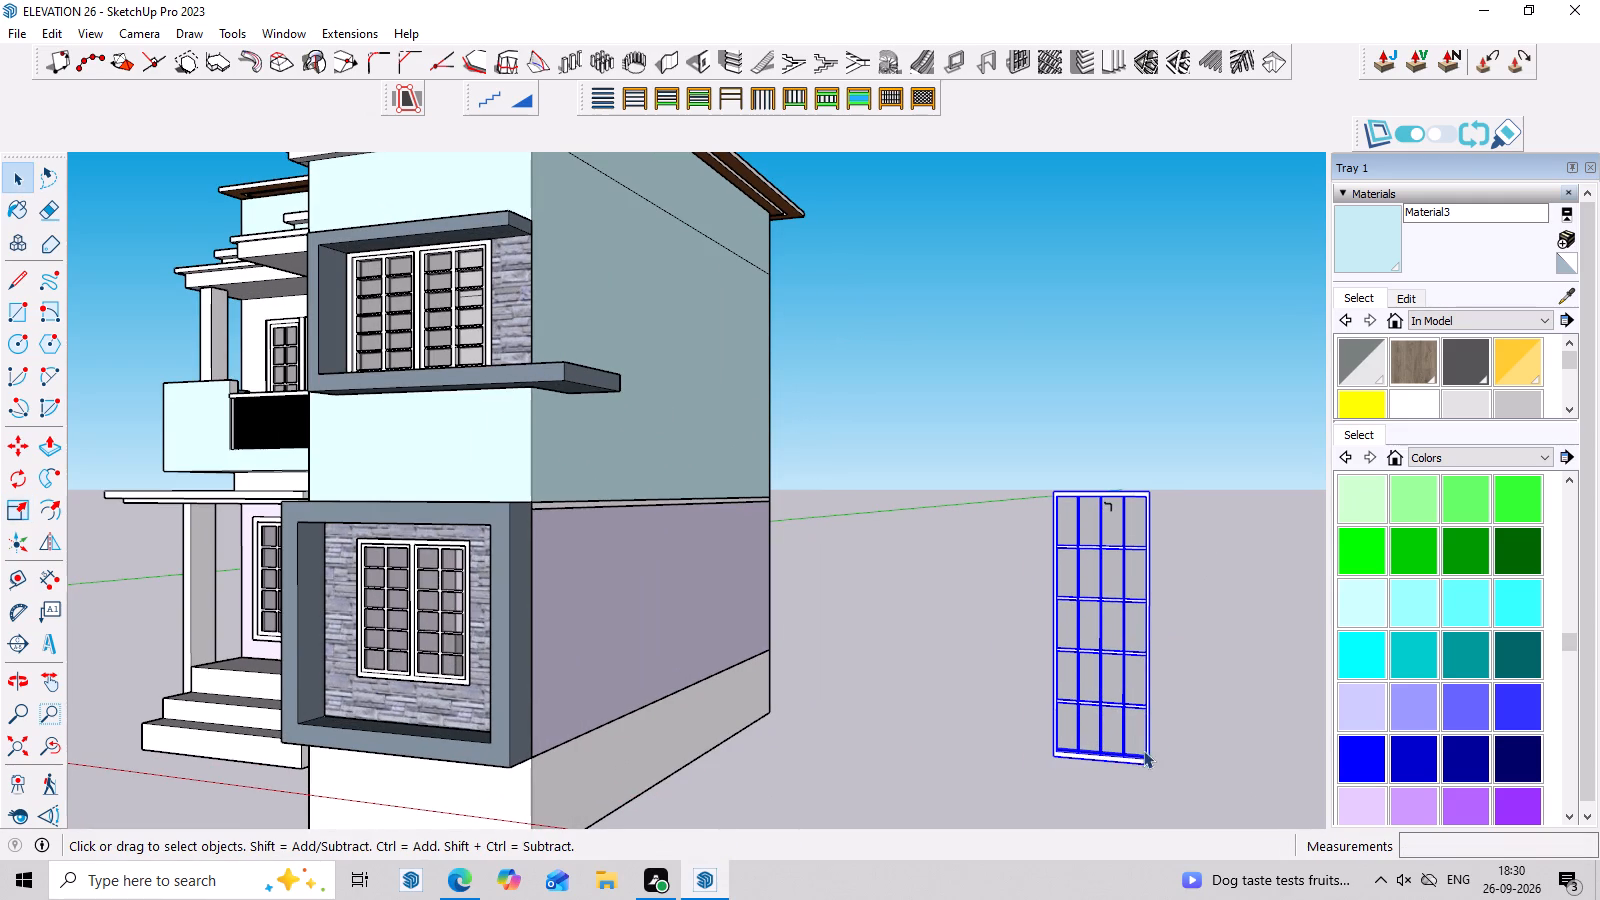
# Move the grid window by its bottom corner from beside the house to the tall upper-floor opening next to the balcony.
pyautogui.moveTo(1137, 749); pyautogui.dragTo(818, 743, button='middle')
pyautogui.scroll(3, 607, 689)
pyautogui.scroll(-6, 413, 649)
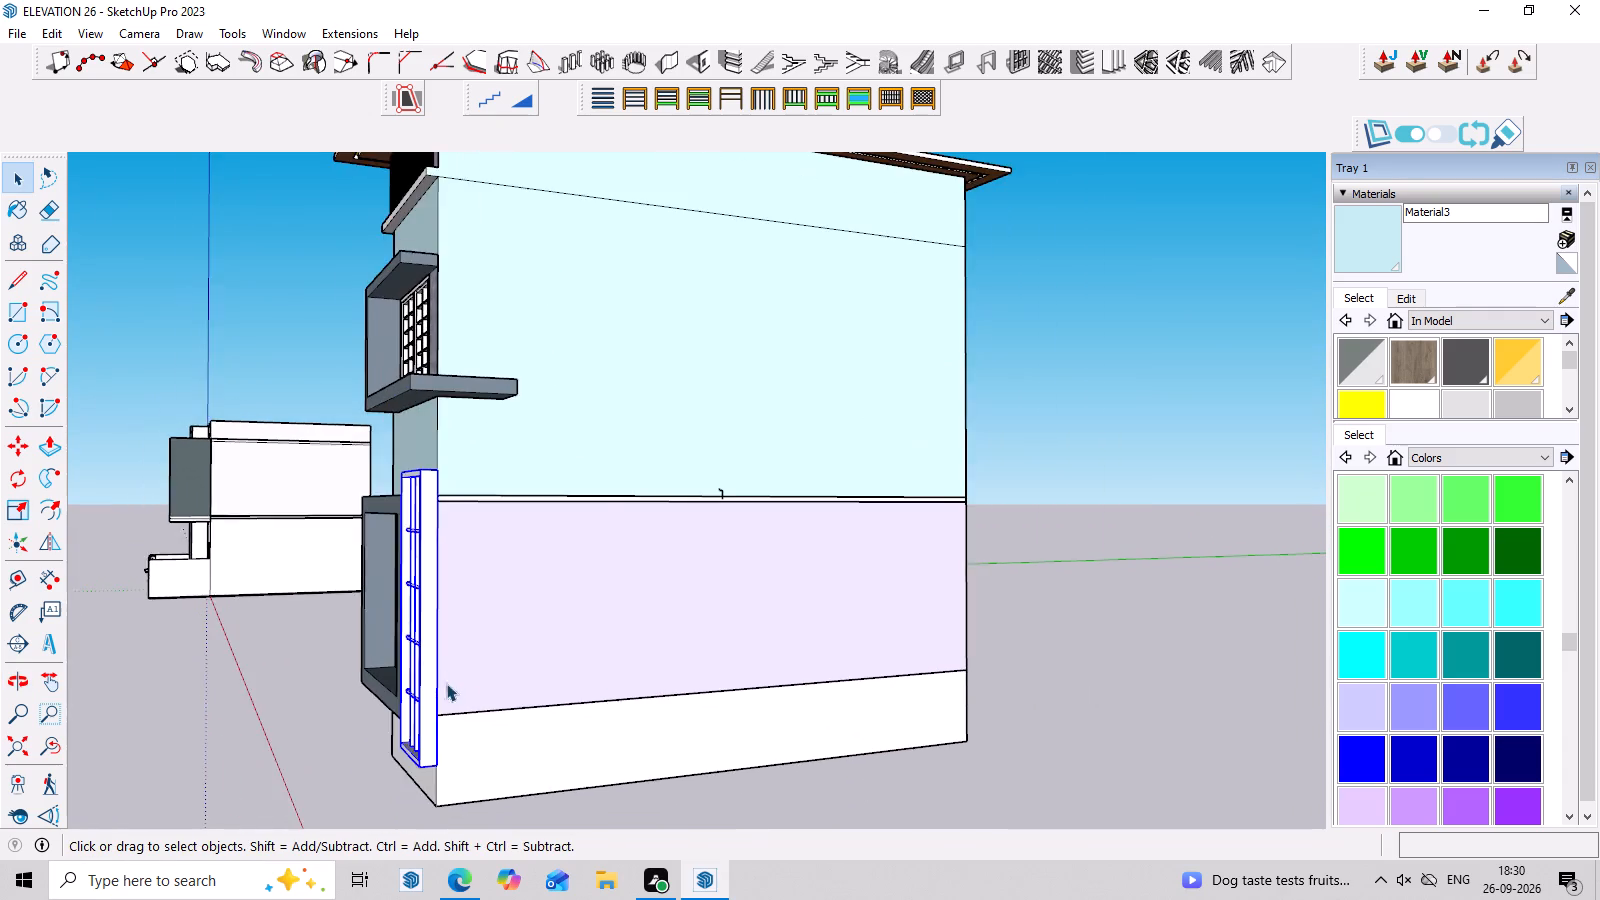
pyautogui.moveTo(510, 689); pyautogui.dragTo(581, 678, button='middle')
pyautogui.press('m')
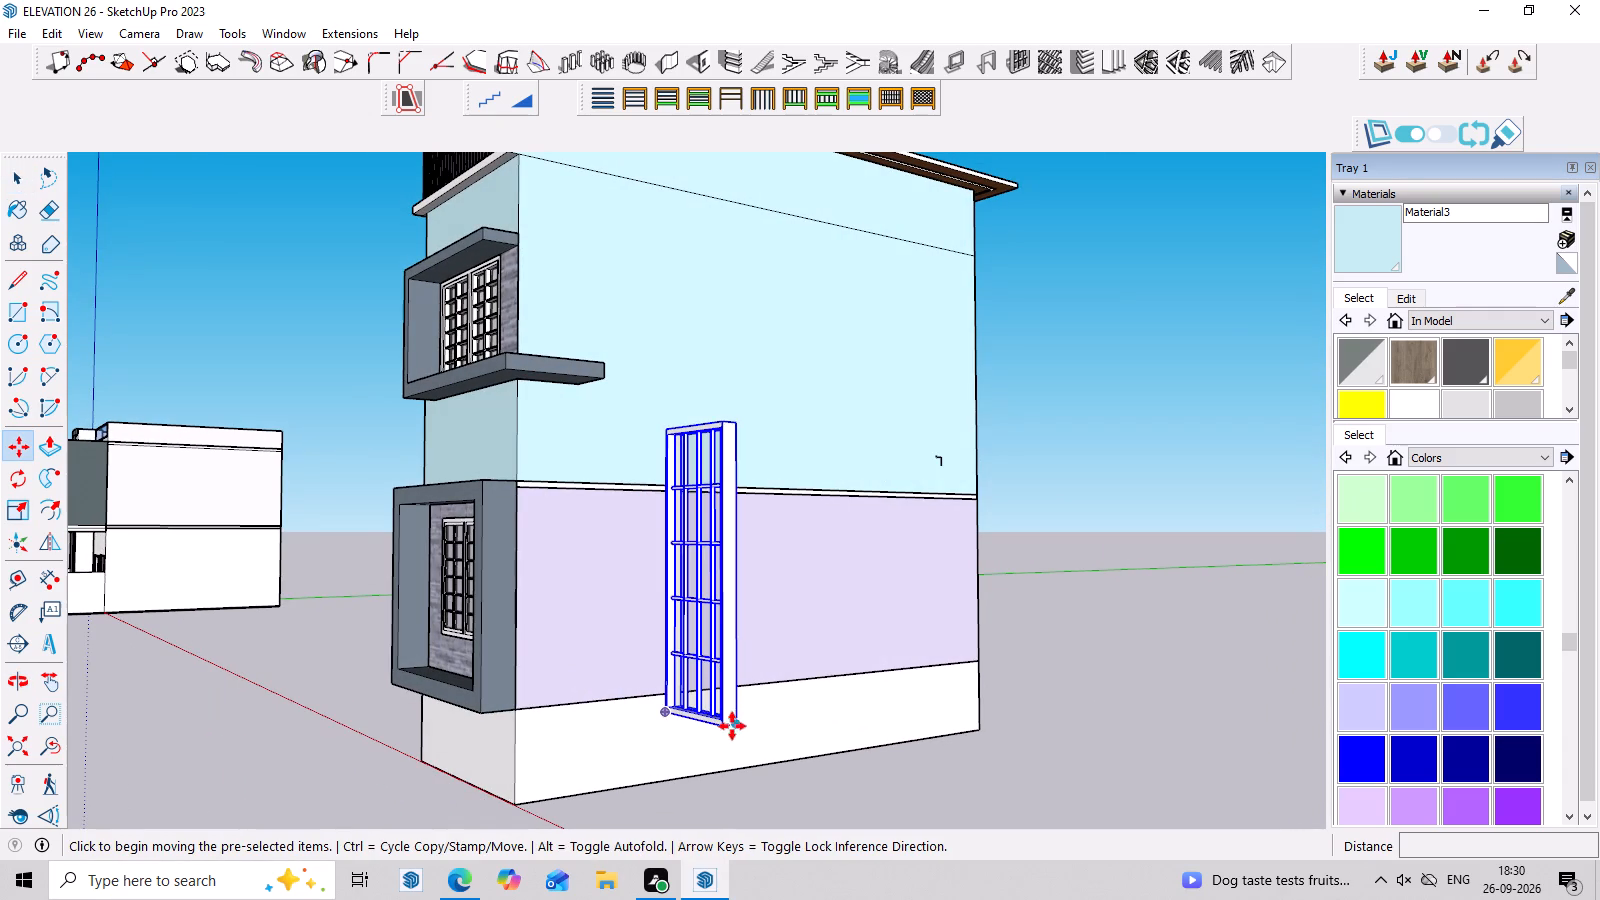
pyautogui.click(733, 724)
pyautogui.scroll(-3, 383, 621)
pyautogui.moveTo(388, 617); pyautogui.dragTo(860, 645, button='middle')
pyautogui.scroll(-5, 732, 601)
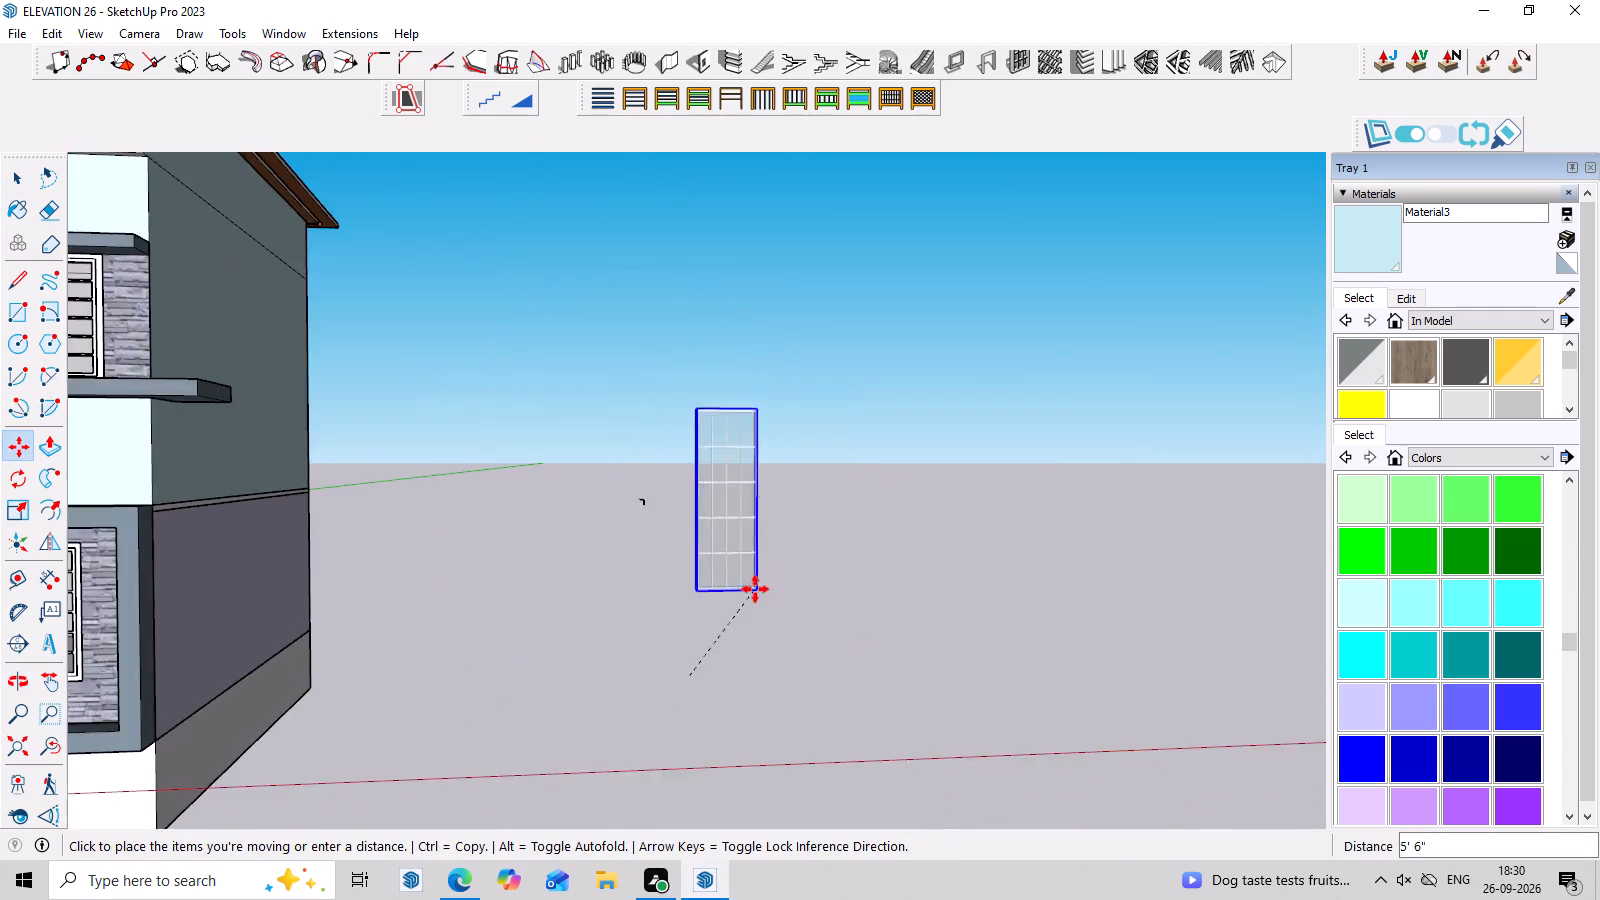
pyautogui.scroll(-6, 755, 589)
pyautogui.scroll(3, 313, 486)
pyautogui.moveTo(277, 509); pyautogui.dragTo(388, 507, button='middle')
pyautogui.scroll(6, 328, 534)
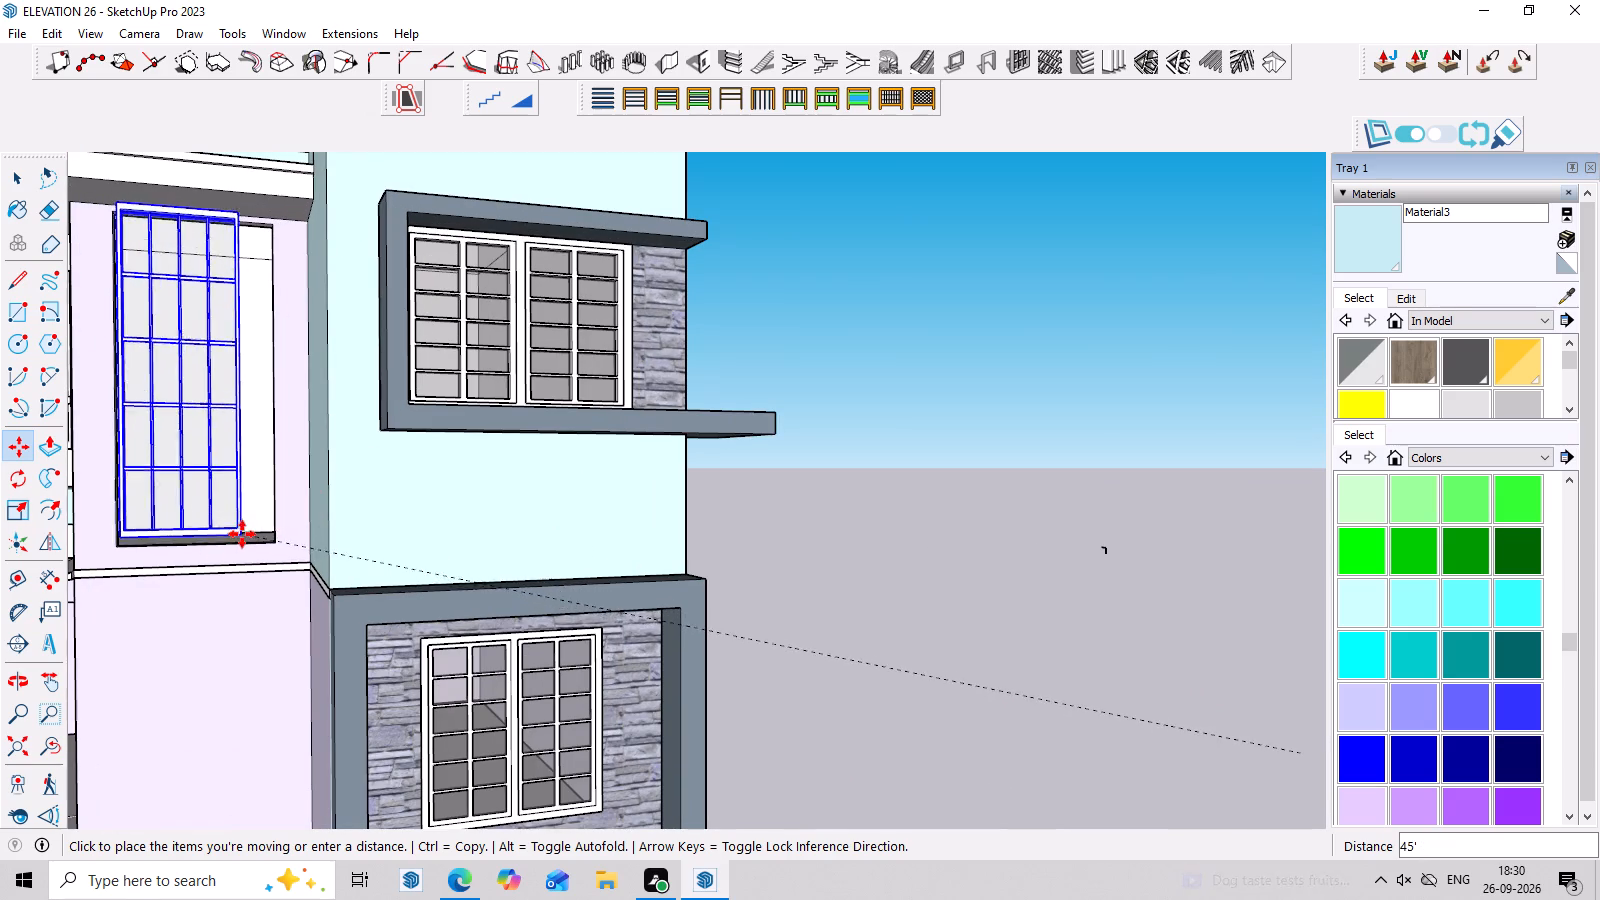
pyautogui.click(243, 540)
# Move the grid window back towards the wall so its bottom corner sits at the tall opening's lower corner on the balcony side.
pyautogui.moveTo(251, 532); pyautogui.dragTo(277, 555, button='middle')
pyautogui.scroll(6, 265, 556)
pyautogui.moveTo(300, 605); pyautogui.dragTo(506, 573, button='middle')
pyautogui.scroll(-2, 586, 548)
pyautogui.scroll(2, 724, 531)
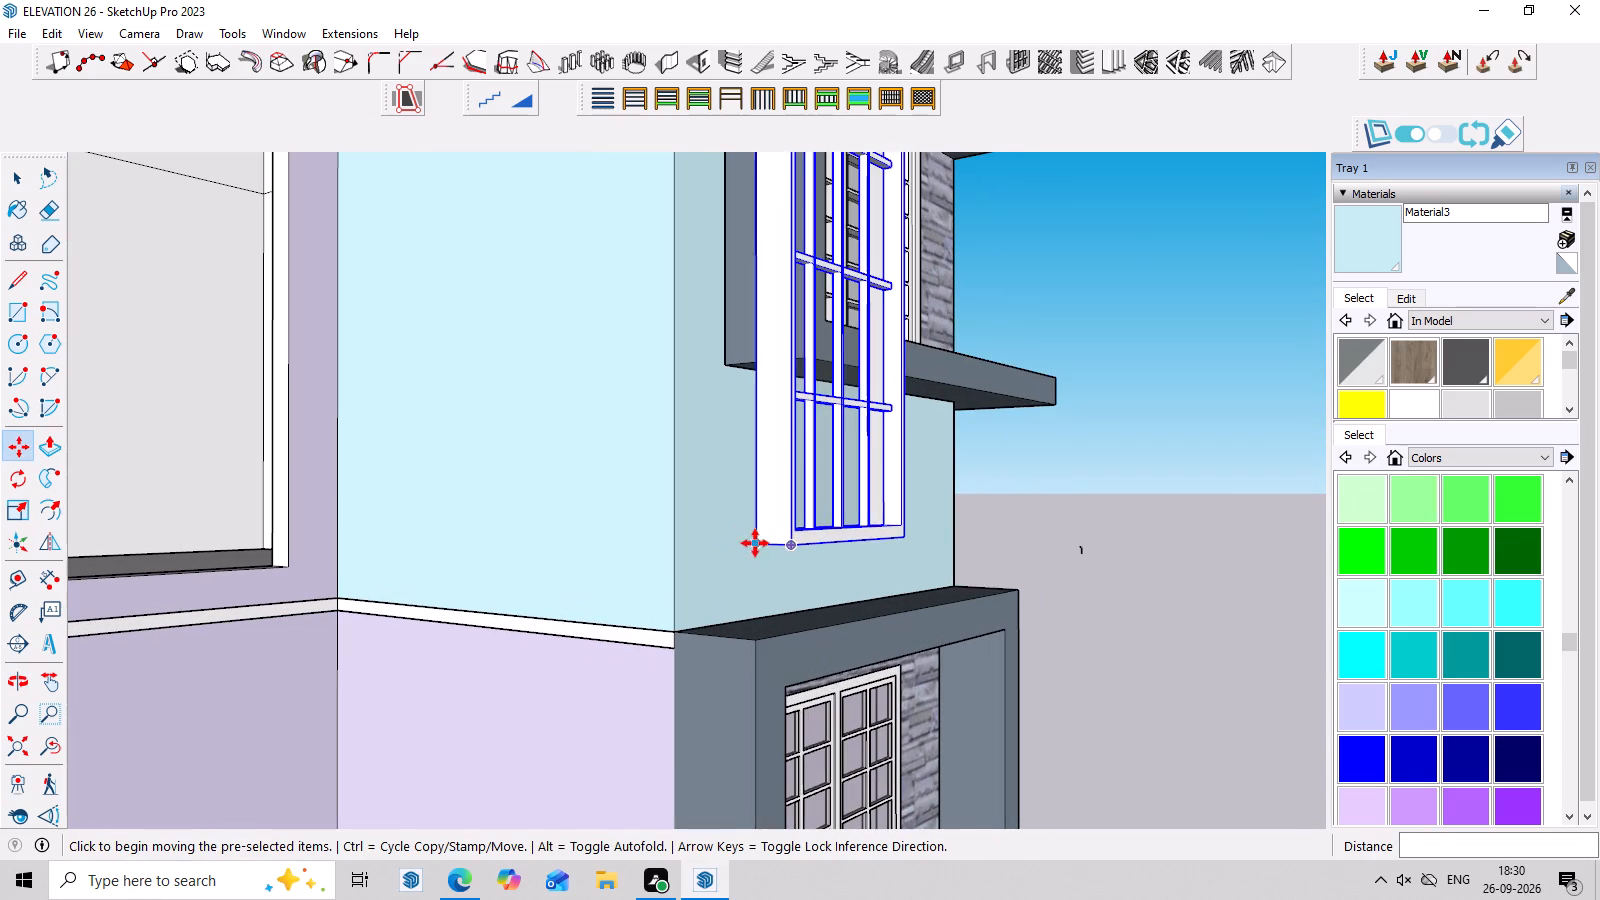
pyautogui.click(755, 543)
pyautogui.click(76, 573)
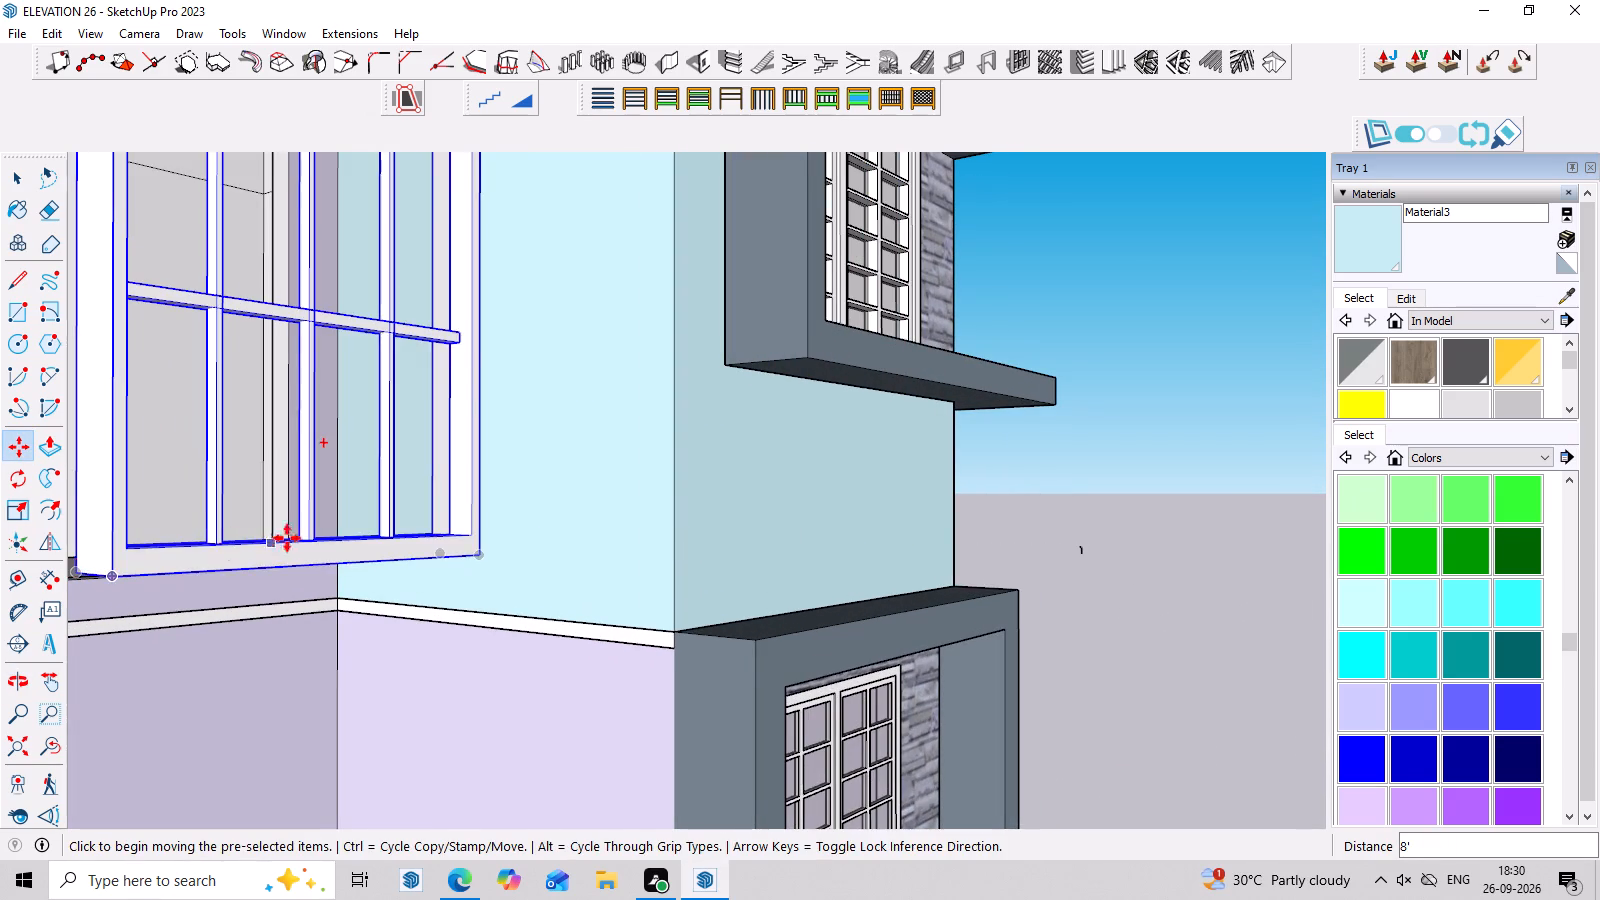
pyautogui.scroll(-3, 291, 538)
pyautogui.moveTo(502, 549); pyautogui.dragTo(665, 542, button='middle')
pyautogui.scroll(-7, 641, 552)
pyautogui.click(721, 538)
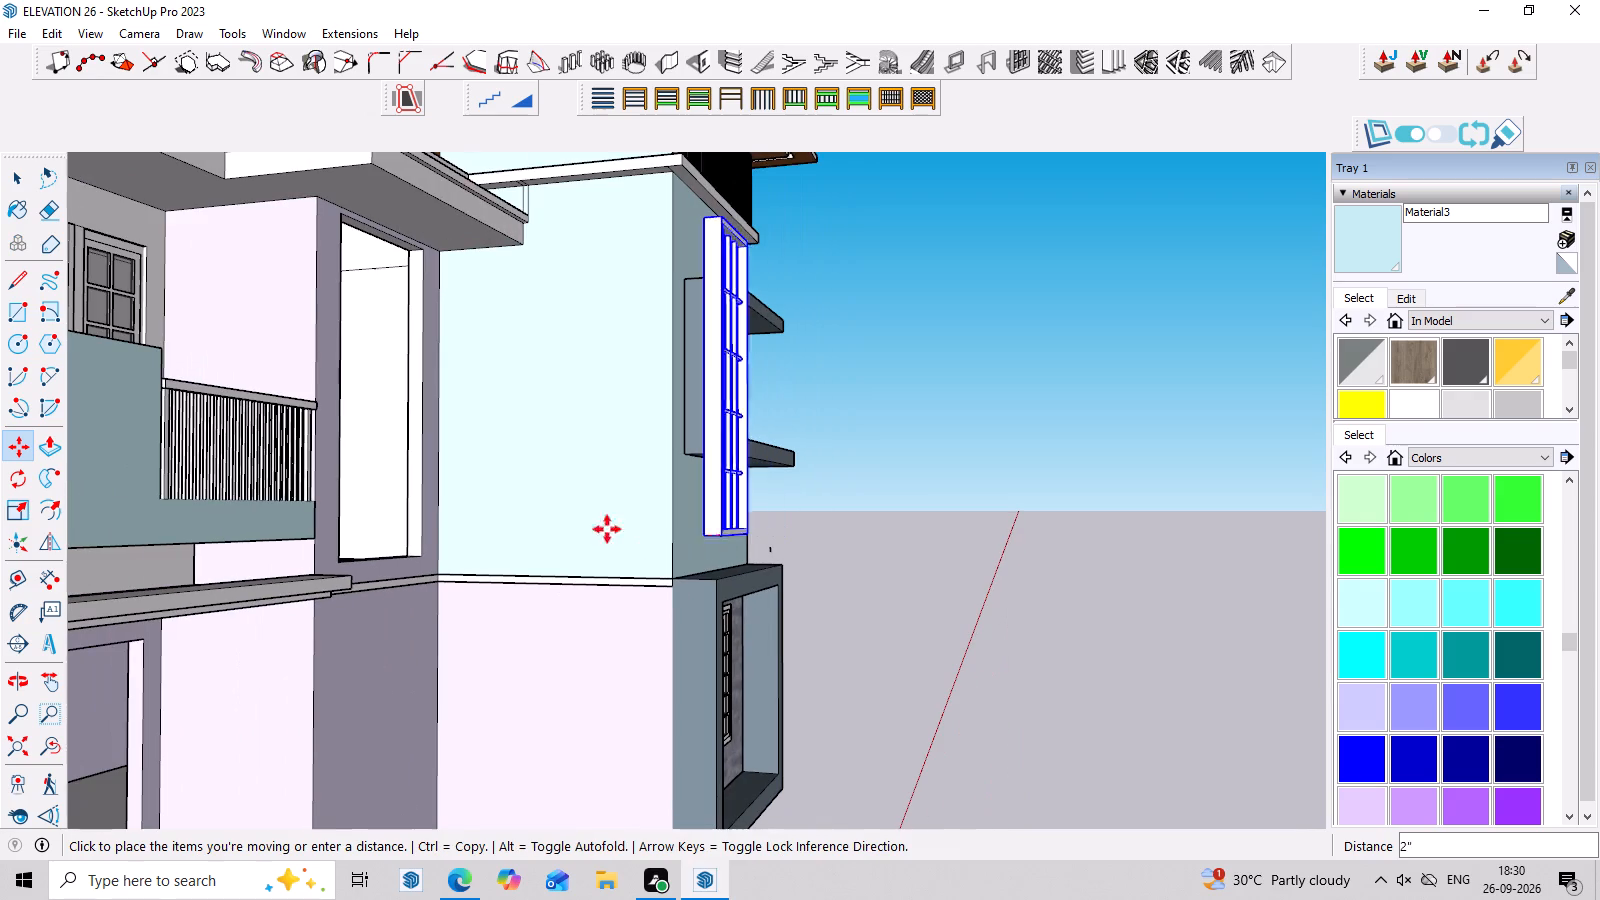
pyautogui.scroll(3, 348, 556)
pyautogui.moveTo(348, 556); pyautogui.dragTo(331, 594, button='middle')
pyautogui.scroll(2, 382, 492)
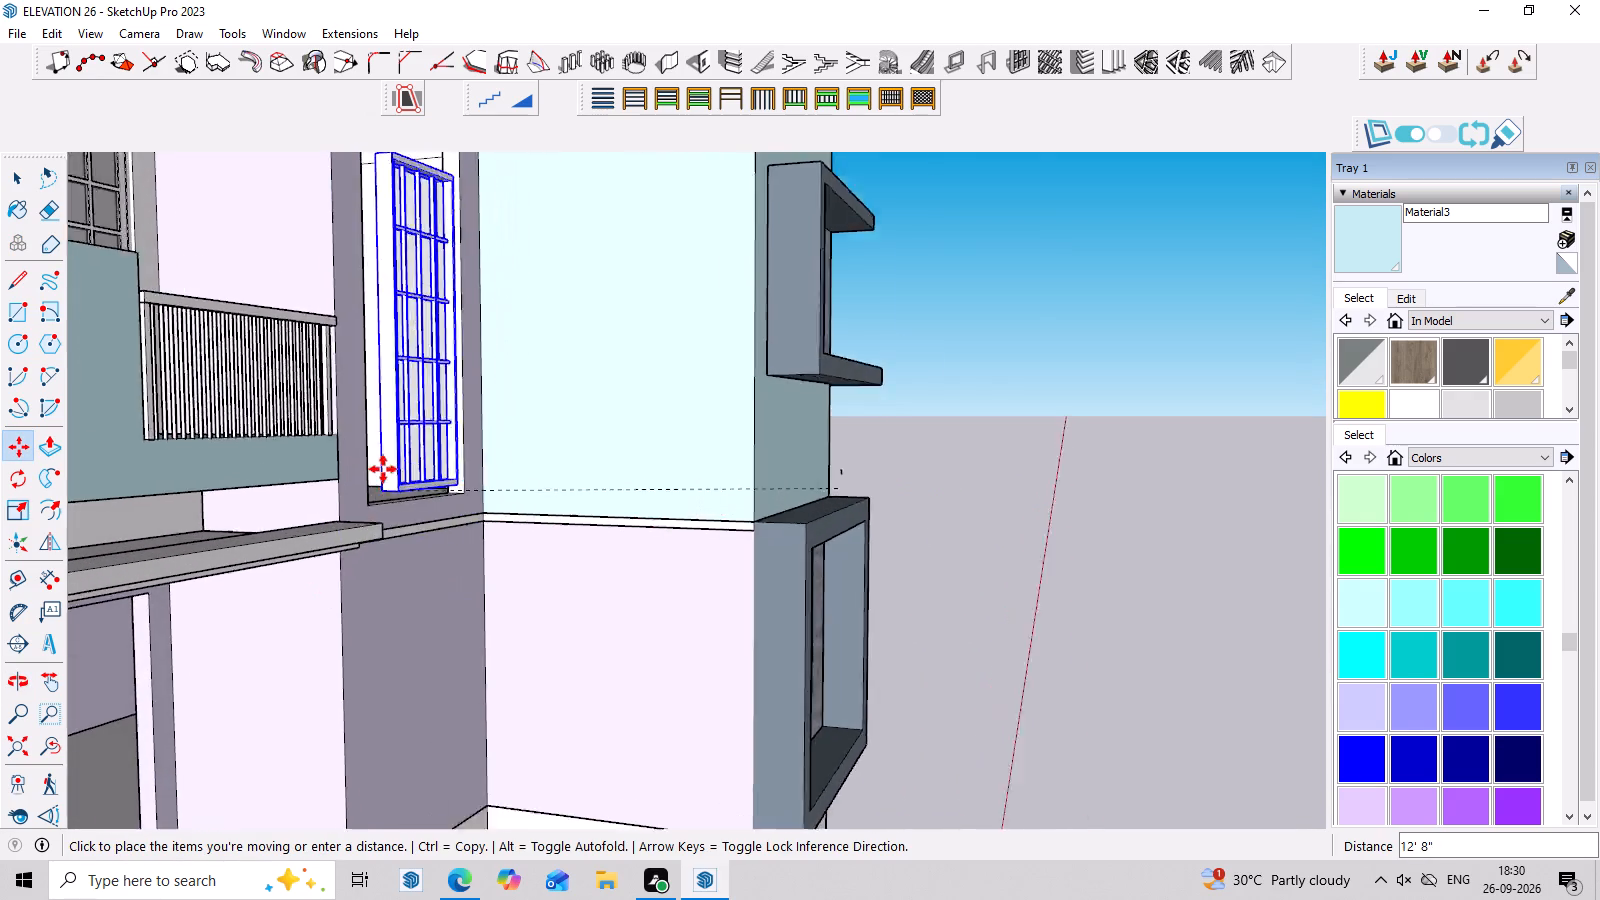
pyautogui.scroll(11, 383, 469)
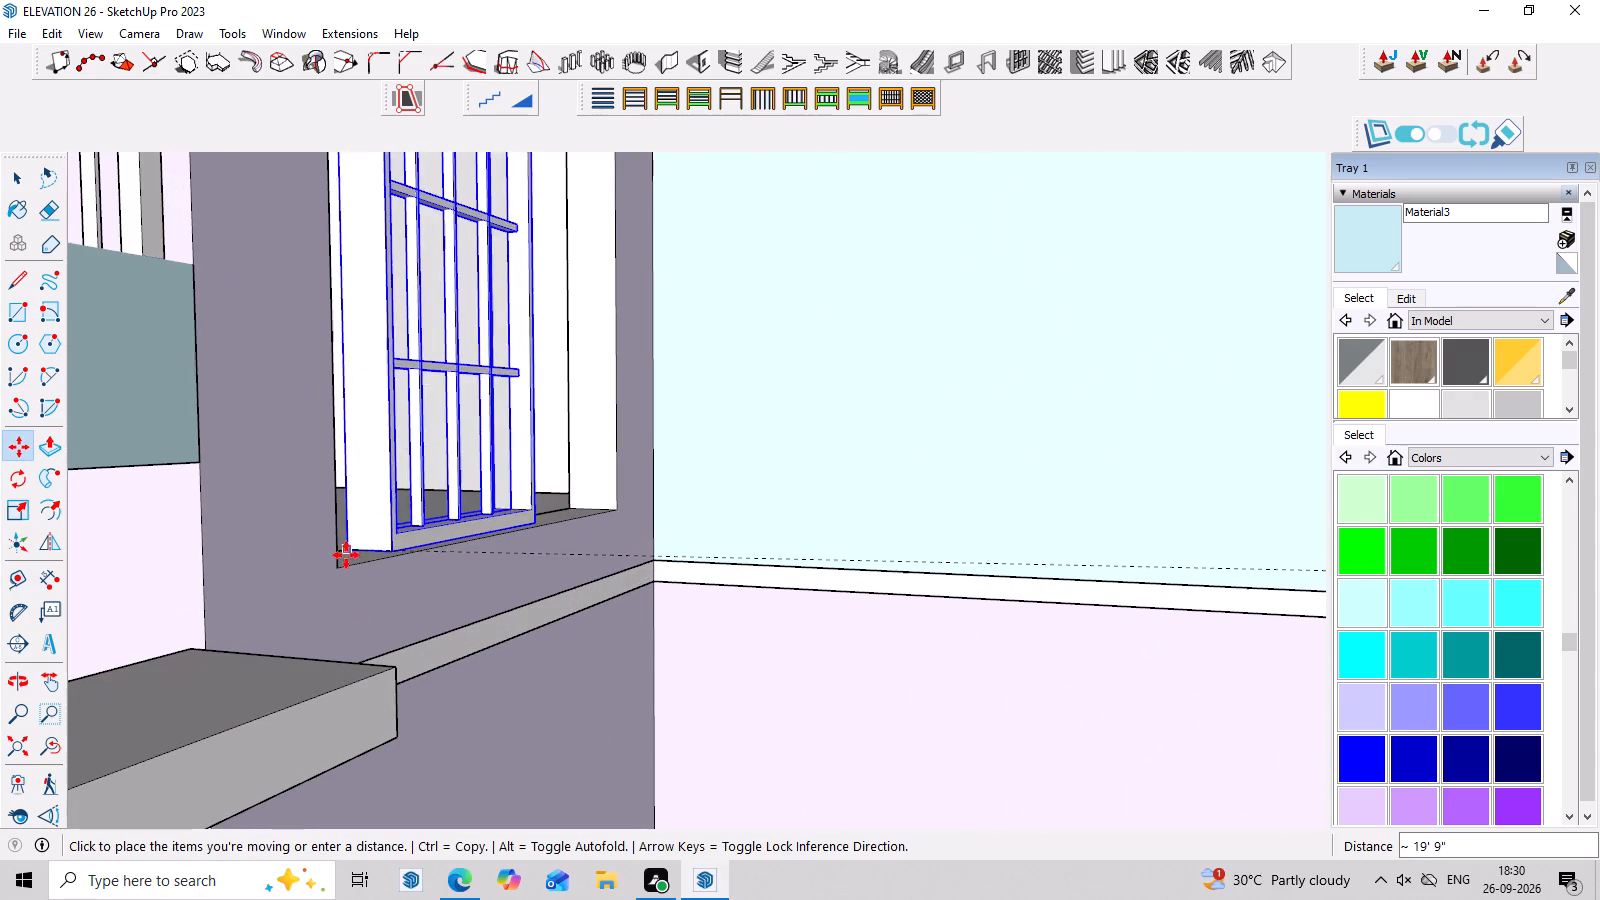
pyautogui.click(344, 558)
# Nudge the grid window by a few inches to align its bottom front corner with the tall opening's lower front corner.
pyautogui.moveTo(398, 545); pyautogui.dragTo(363, 570, button='middle')
pyautogui.scroll(6, 386, 561)
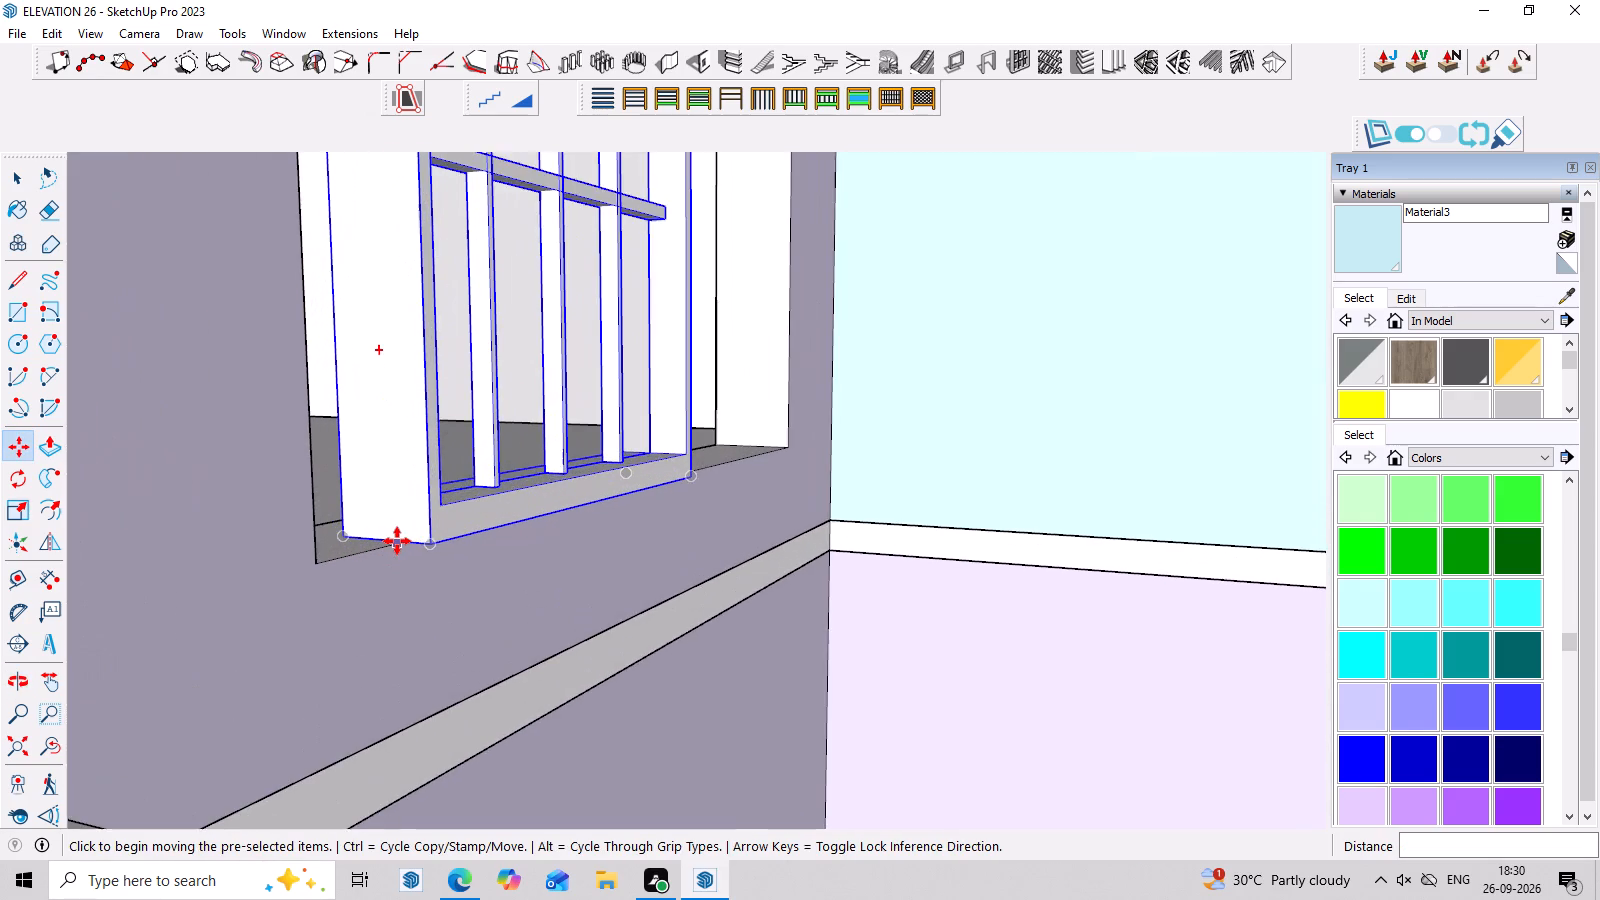
pyautogui.scroll(3, 397, 541)
pyautogui.click(437, 547)
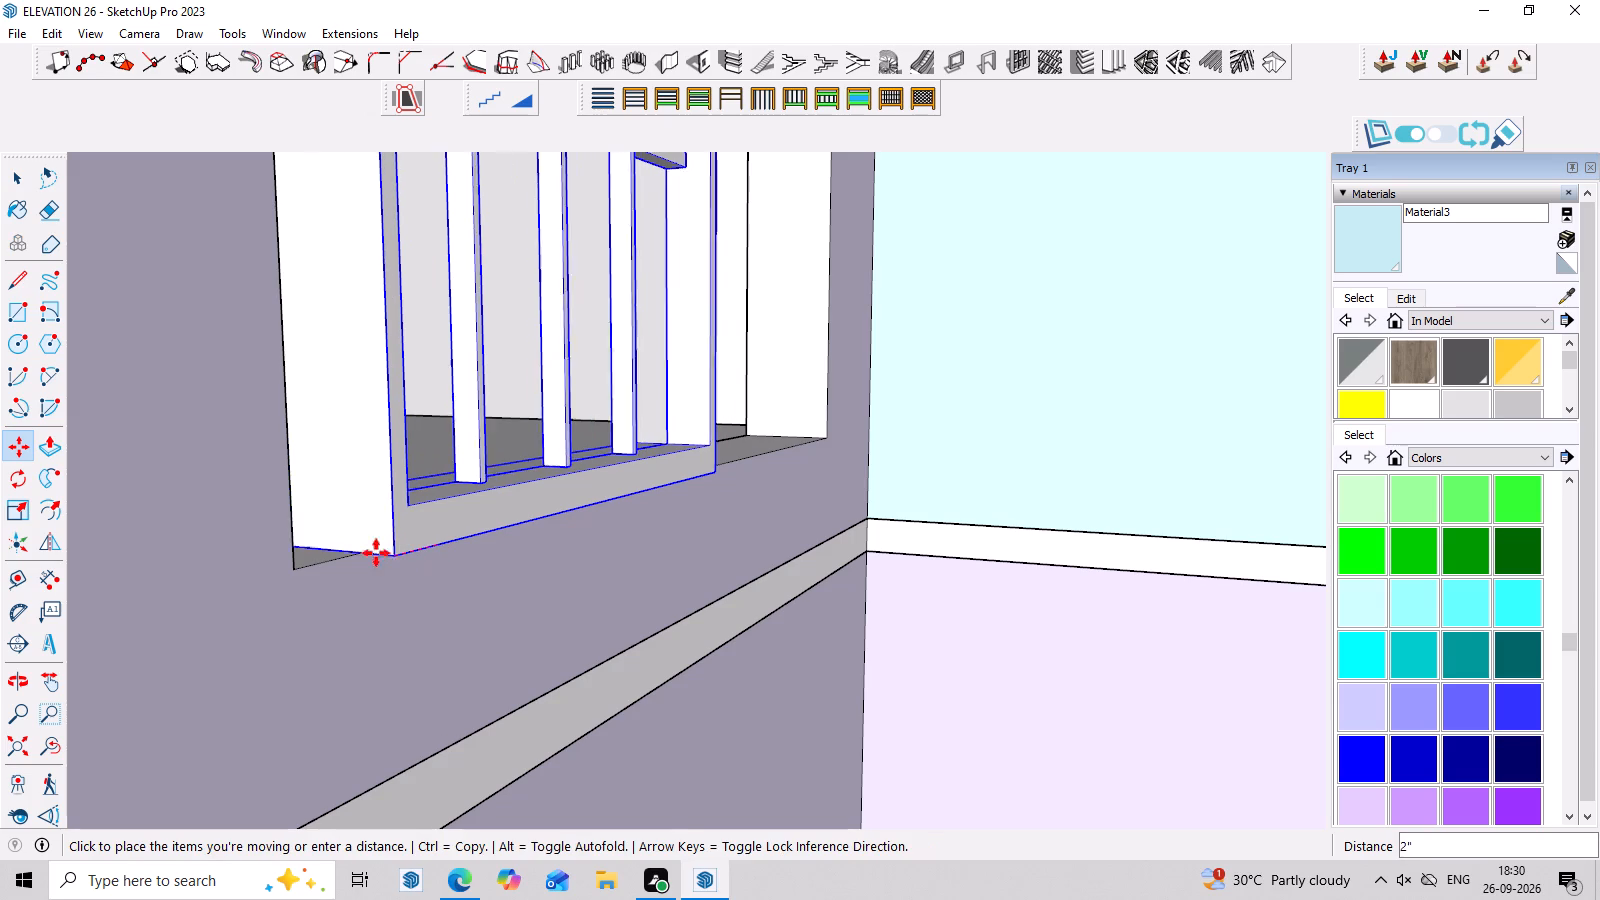
pyautogui.scroll(2, 309, 581)
pyautogui.moveTo(309, 581); pyautogui.dragTo(319, 563)
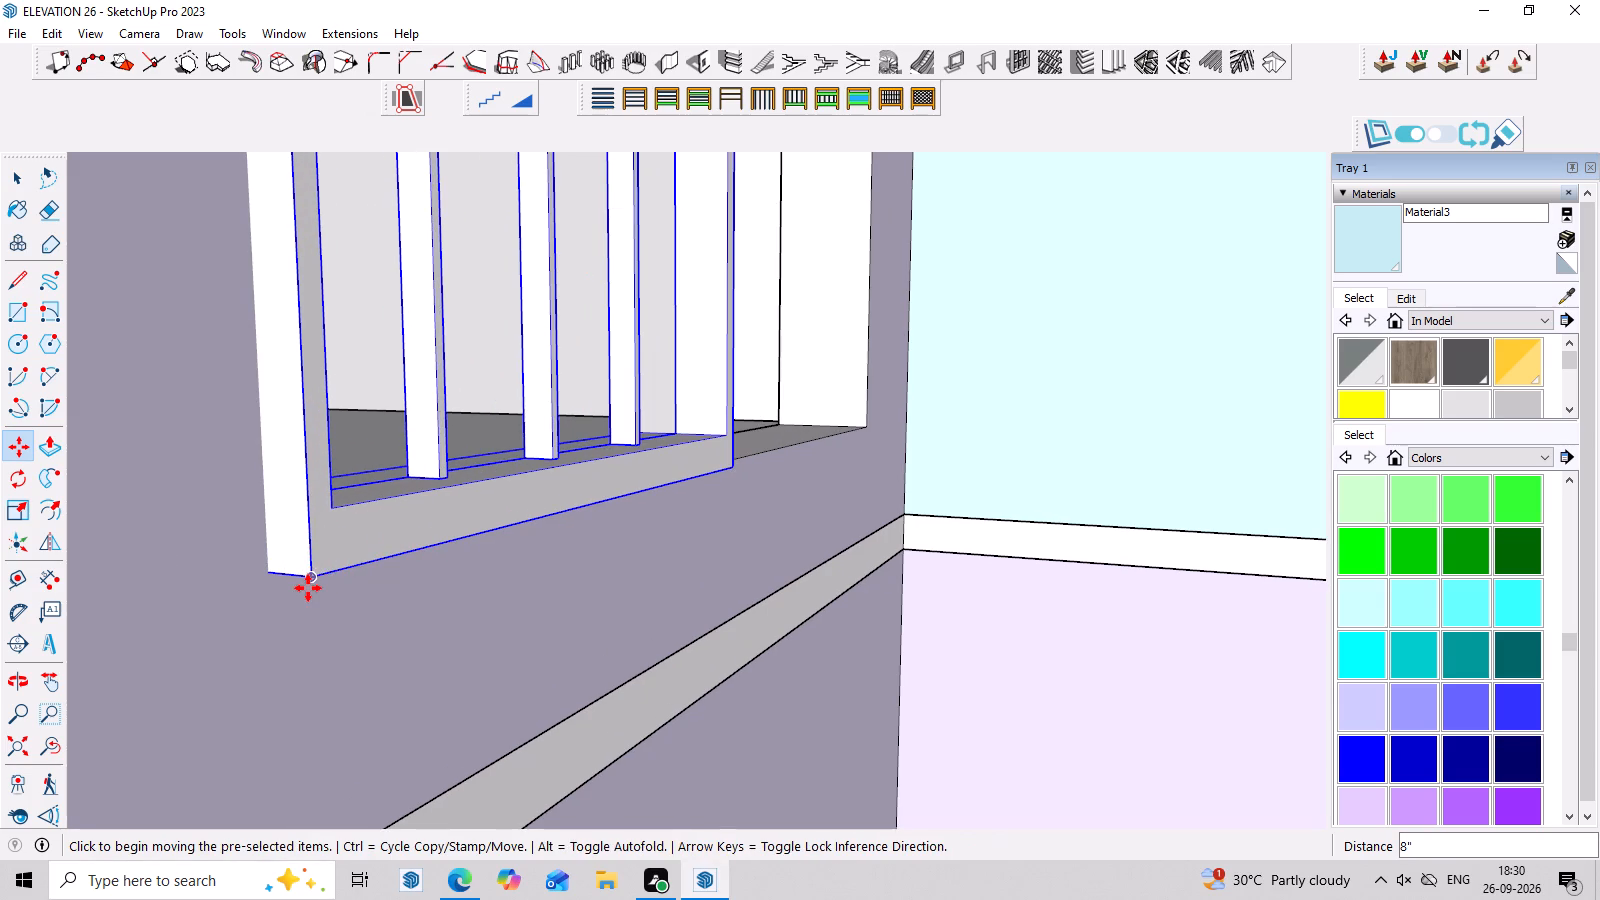
pyautogui.click(310, 581)
pyautogui.scroll(3, 314, 558)
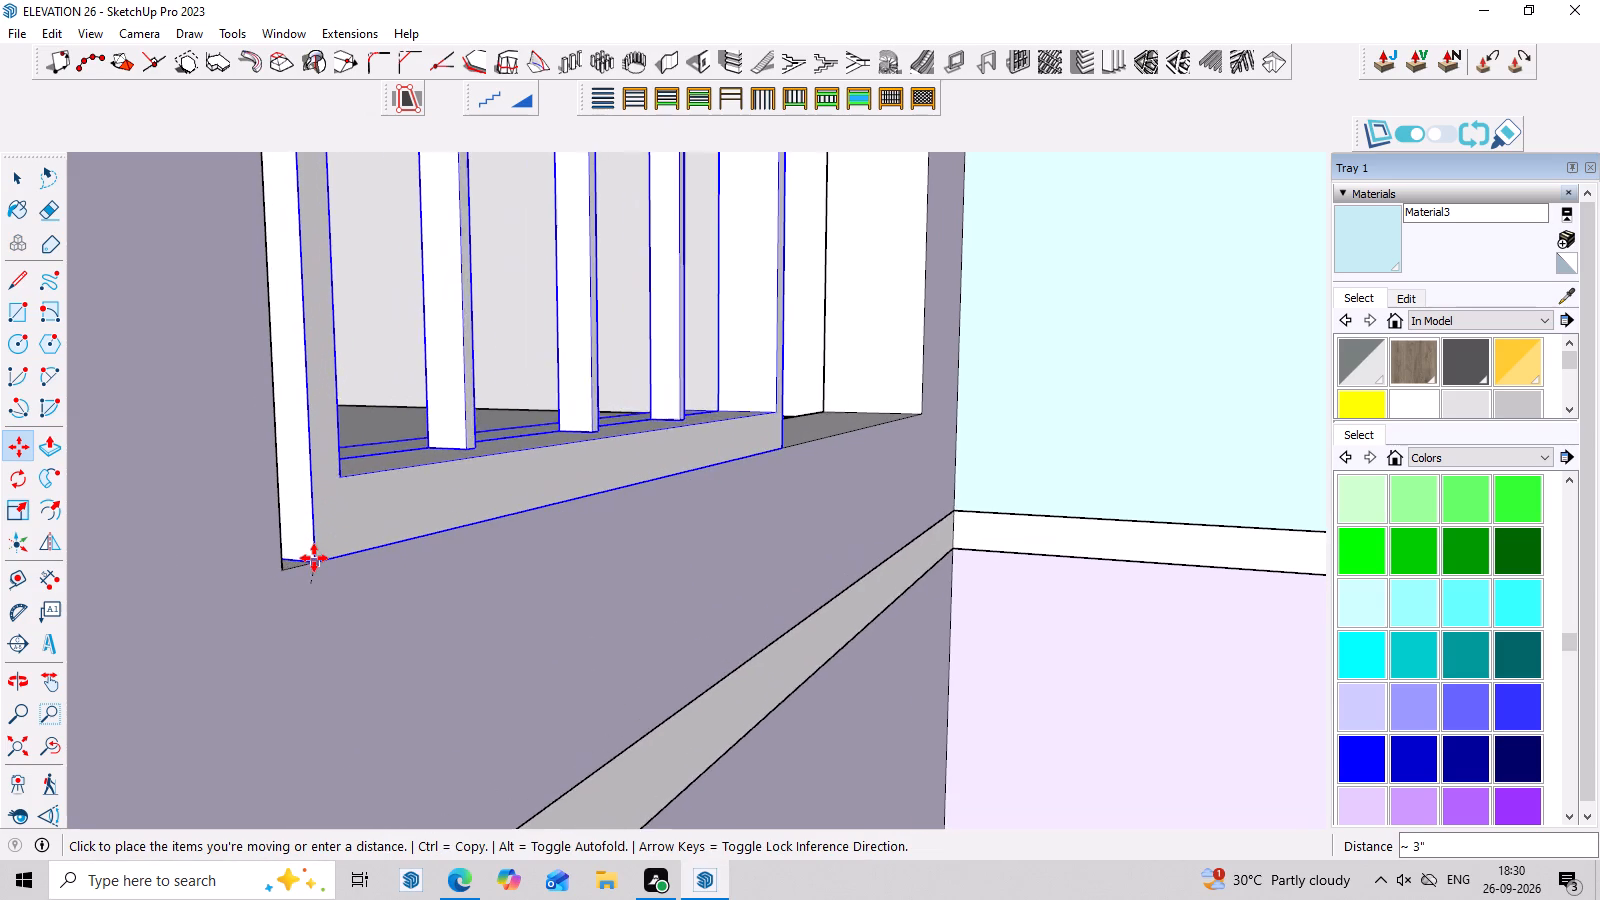
pyautogui.scroll(16, 314, 558)
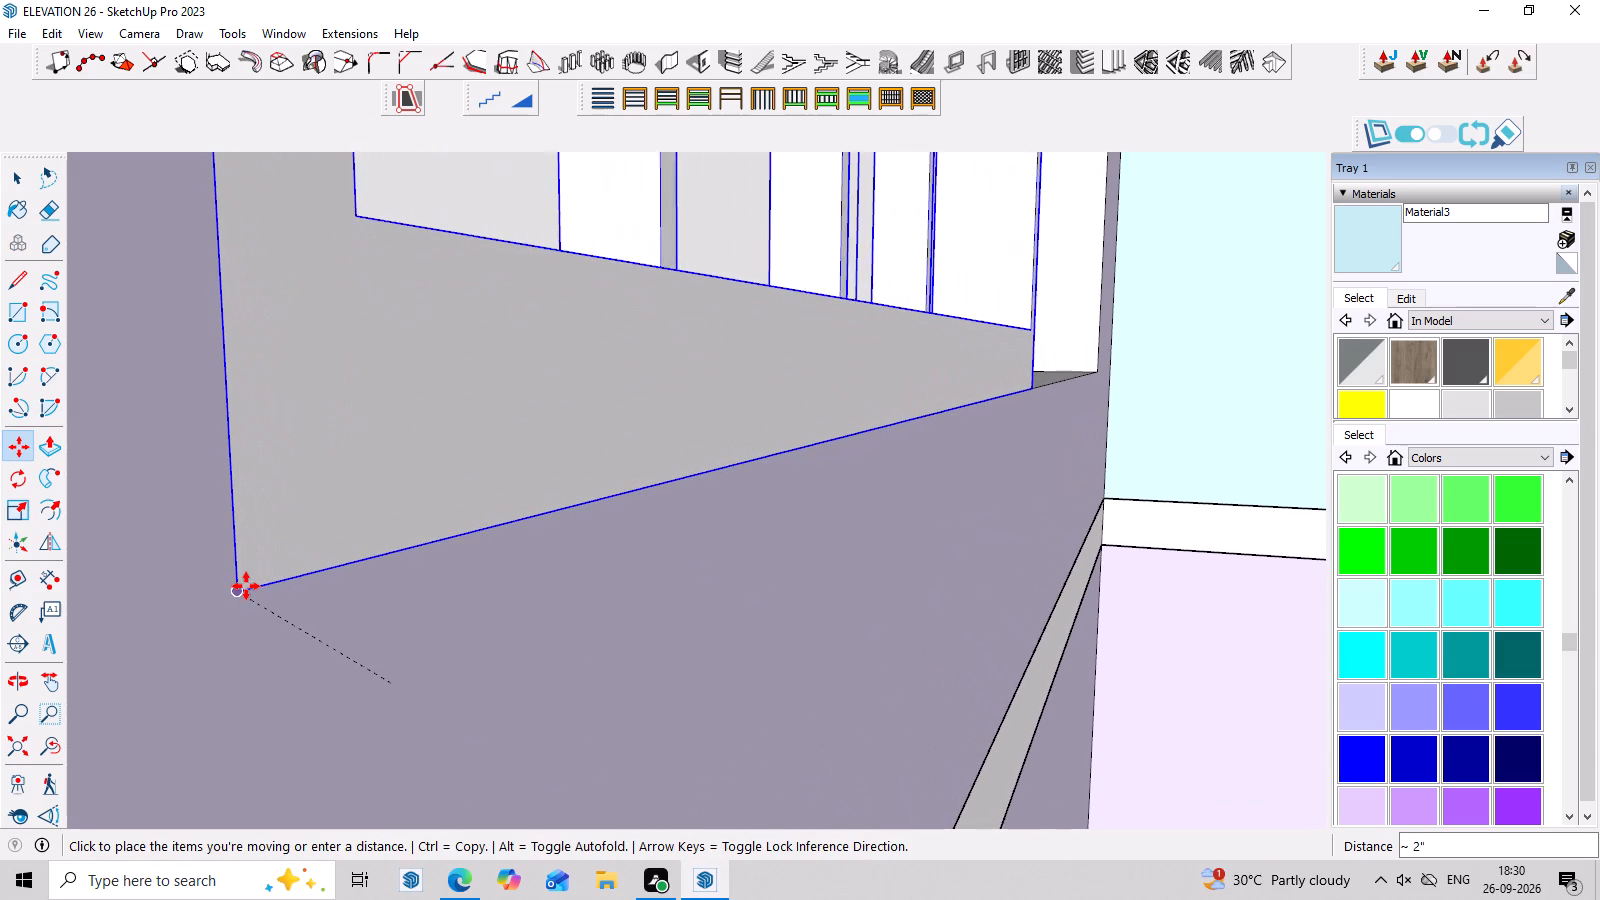
pyautogui.click(246, 586)
# Scale the grid window wider until it spans the tall opening to the jamb farther from the balcony.
pyautogui.scroll(-17, 255, 578)
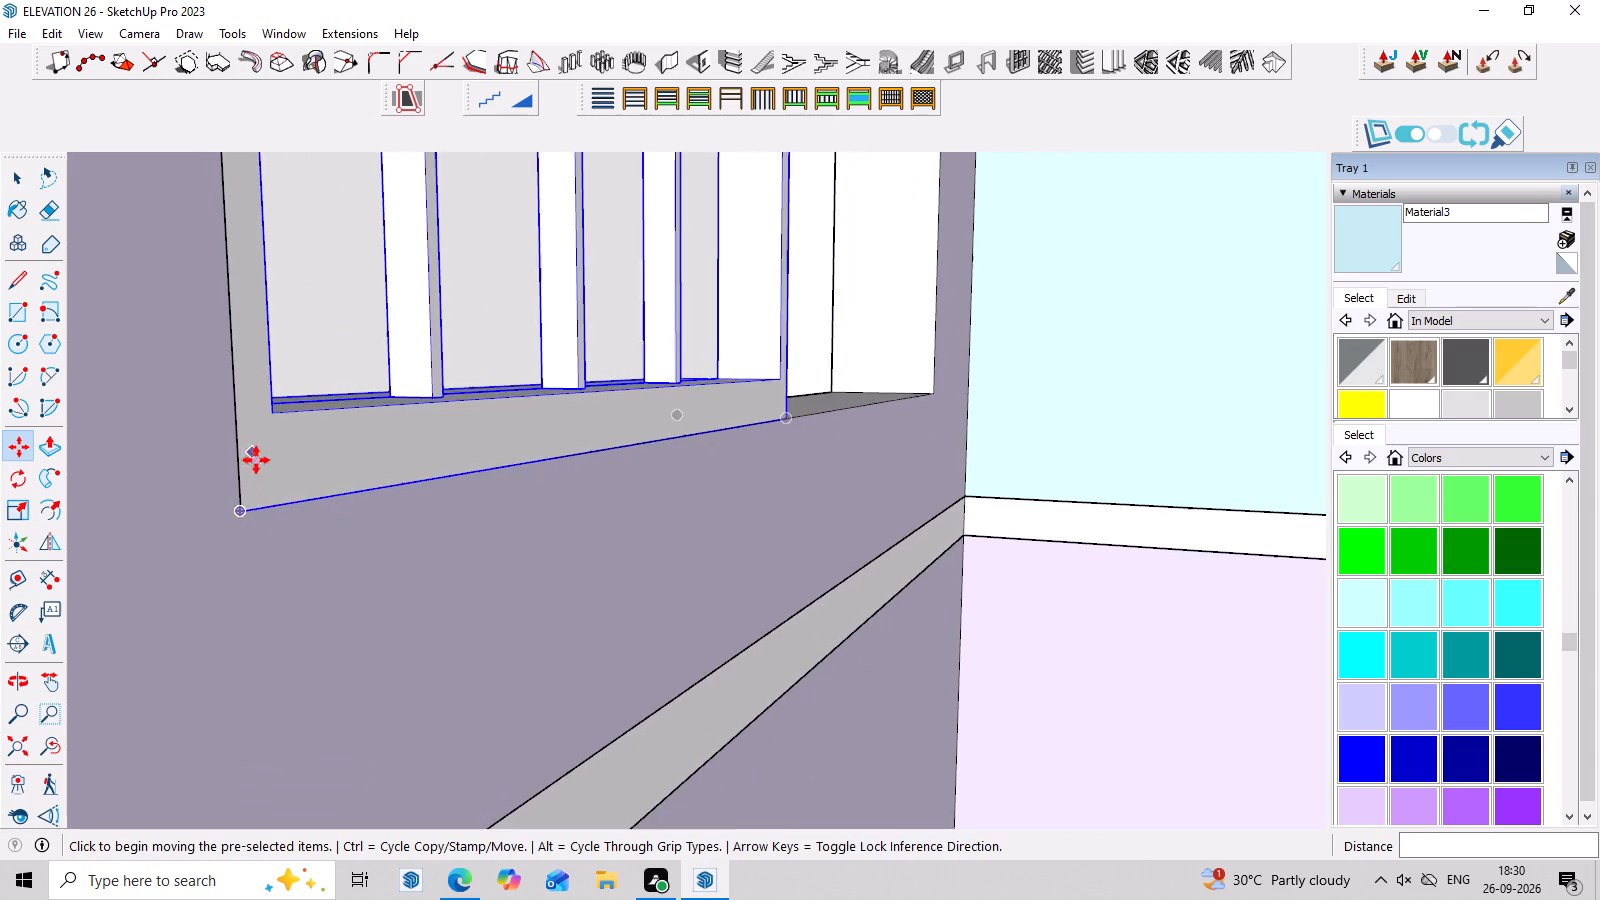
pyautogui.scroll(-20, 256, 460)
pyautogui.scroll(-5, 256, 460)
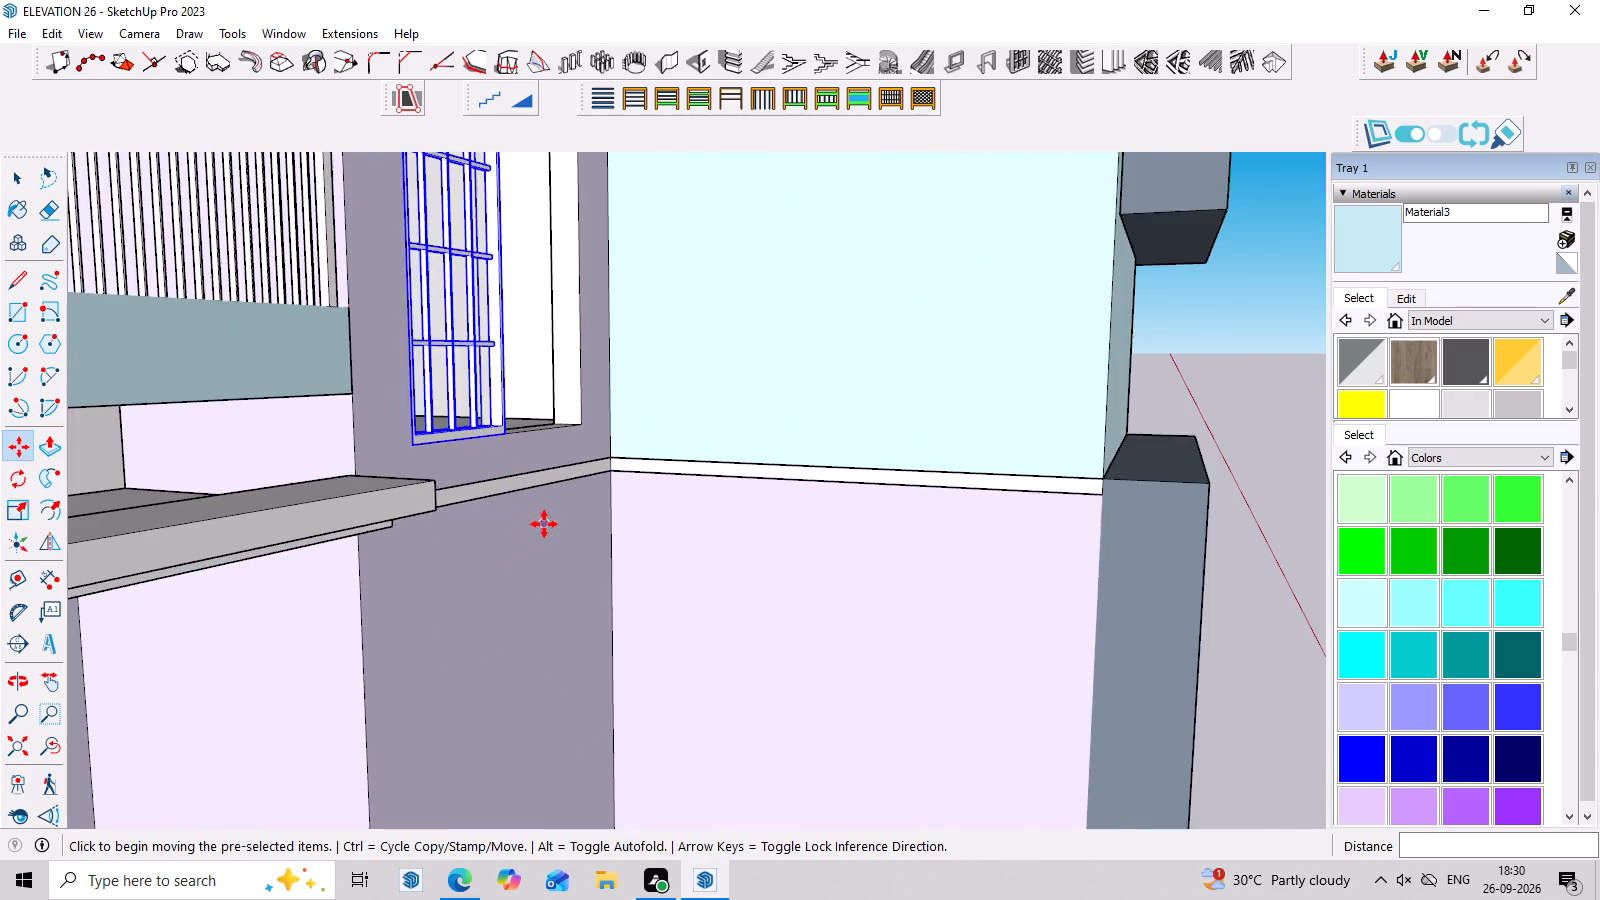
pyautogui.scroll(-2, 544, 524)
pyautogui.moveTo(739, 511); pyautogui.dragTo(399, 596, button='middle')
pyautogui.scroll(-7, 590, 415)
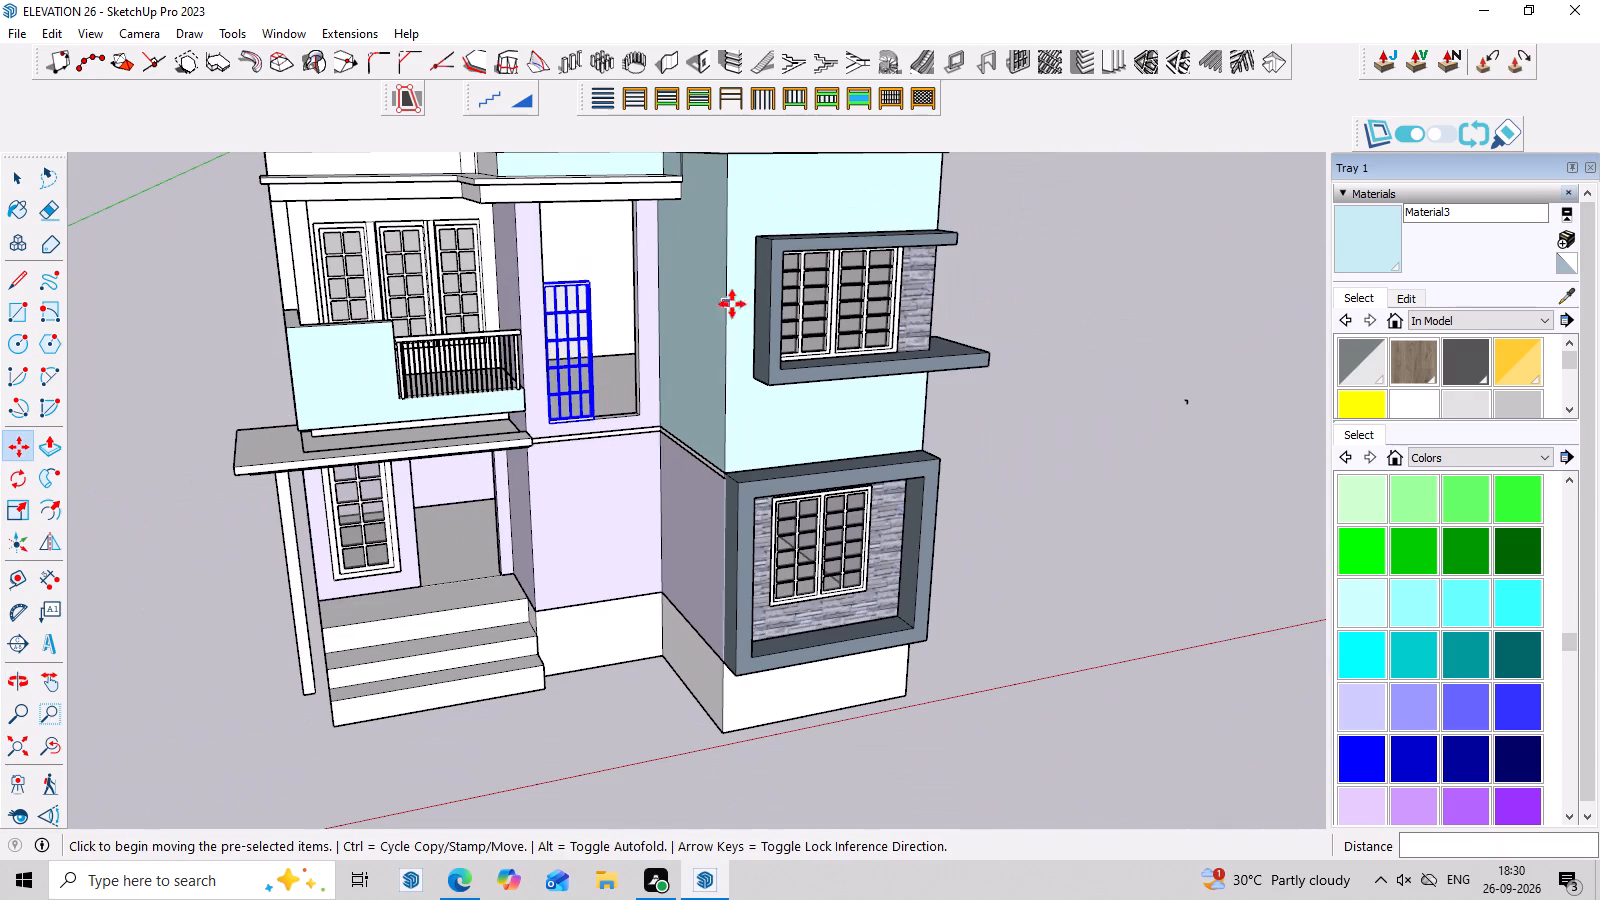
pyautogui.scroll(7, 577, 370)
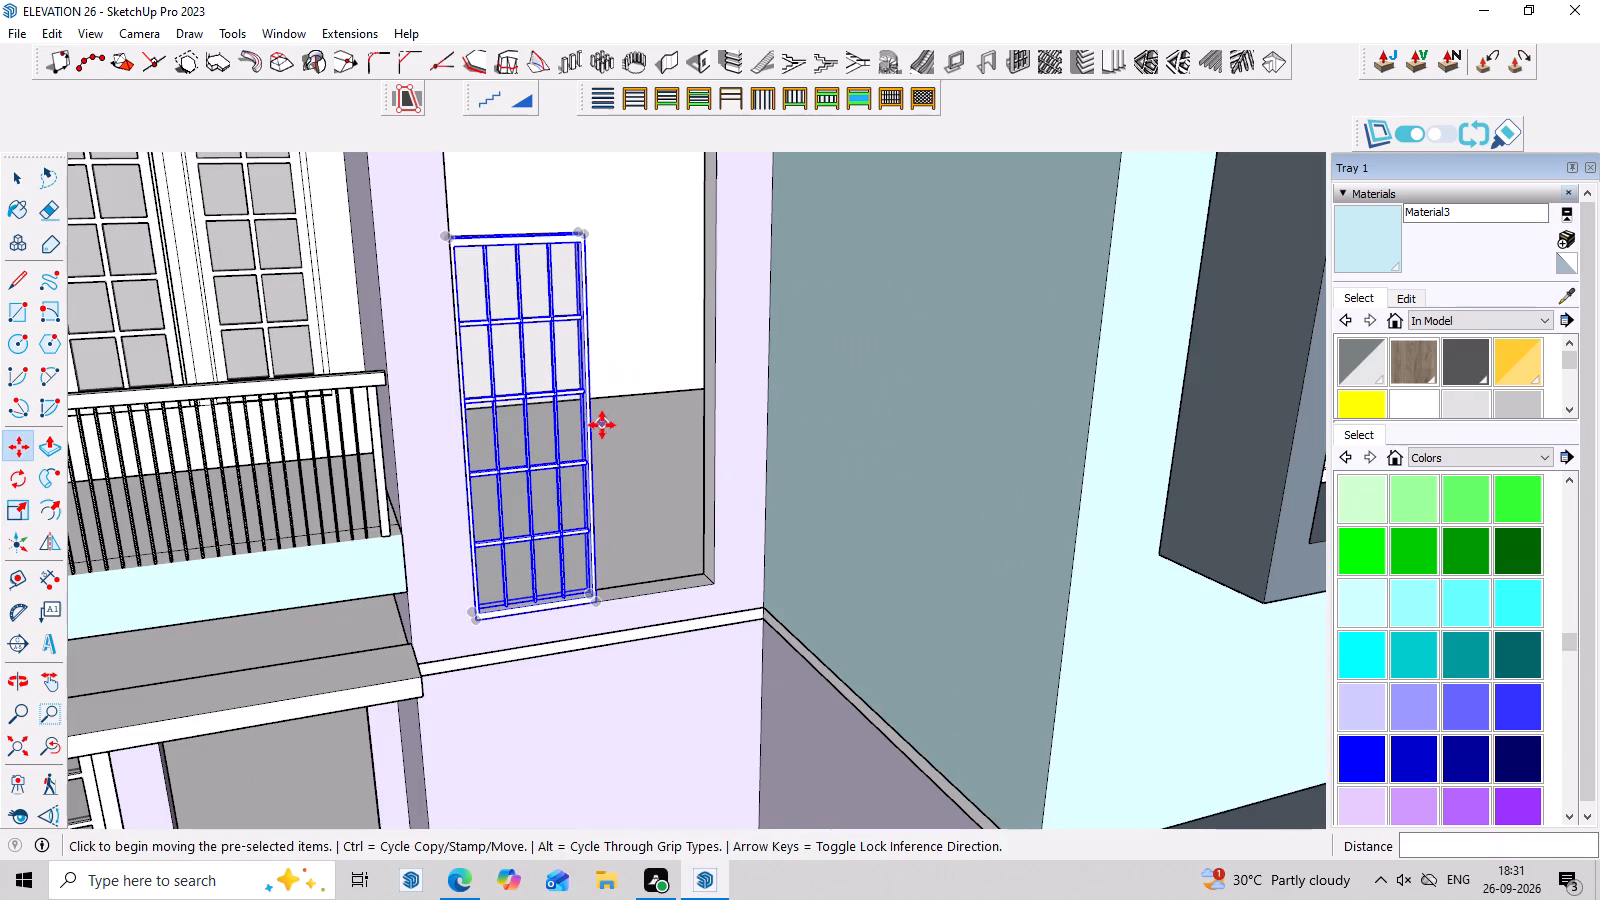
pyautogui.press('s')
pyautogui.click(591, 426)
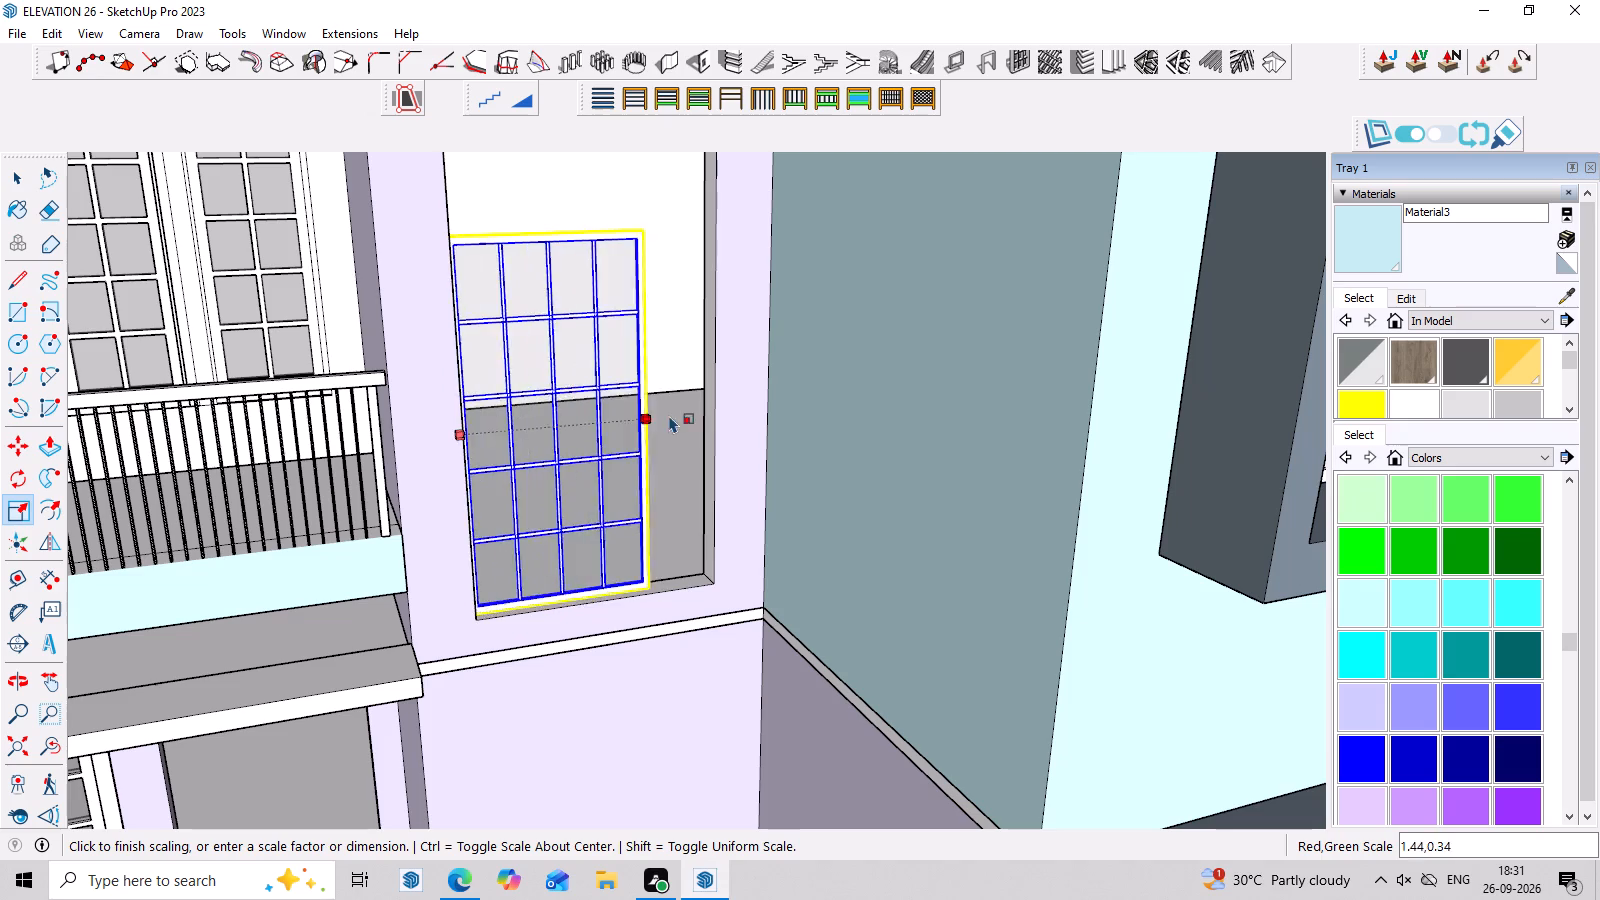
pyautogui.click(715, 404)
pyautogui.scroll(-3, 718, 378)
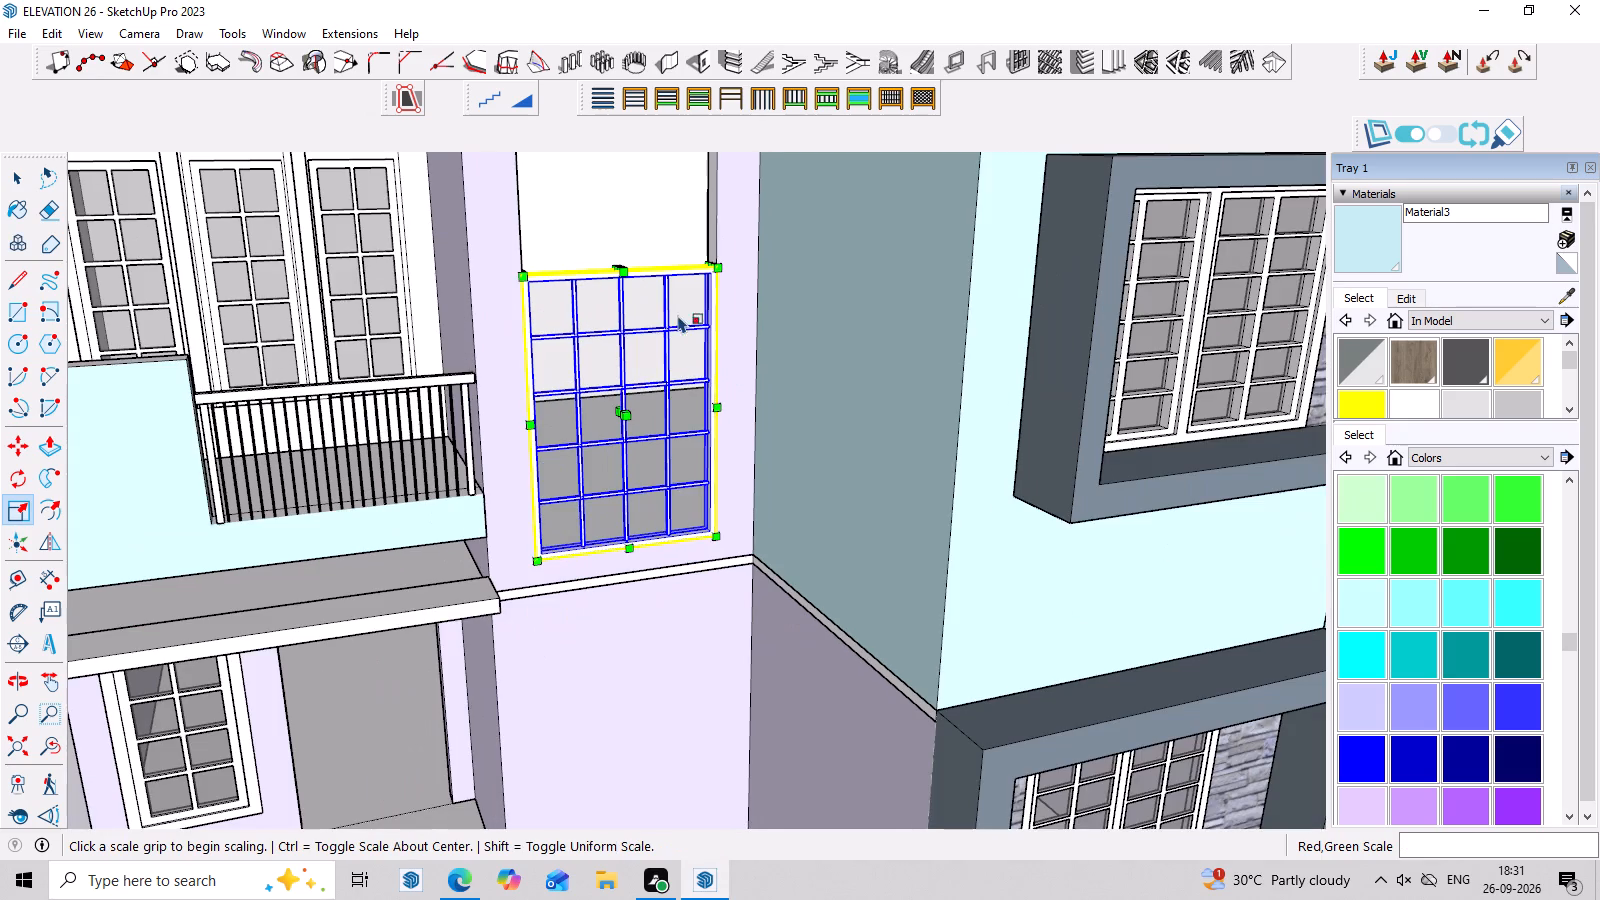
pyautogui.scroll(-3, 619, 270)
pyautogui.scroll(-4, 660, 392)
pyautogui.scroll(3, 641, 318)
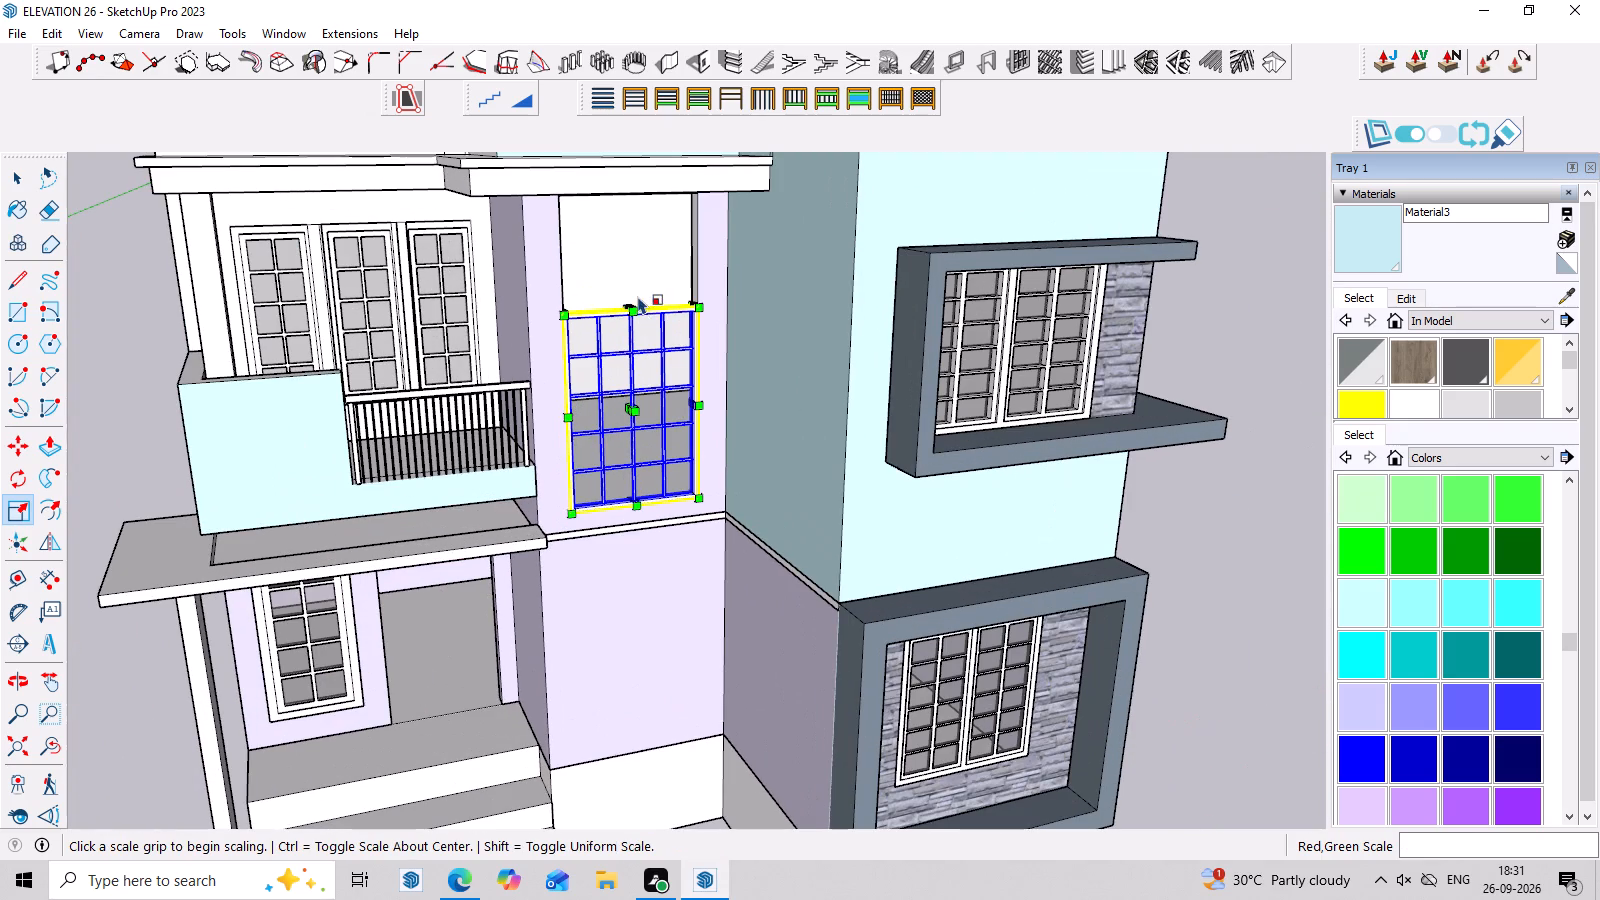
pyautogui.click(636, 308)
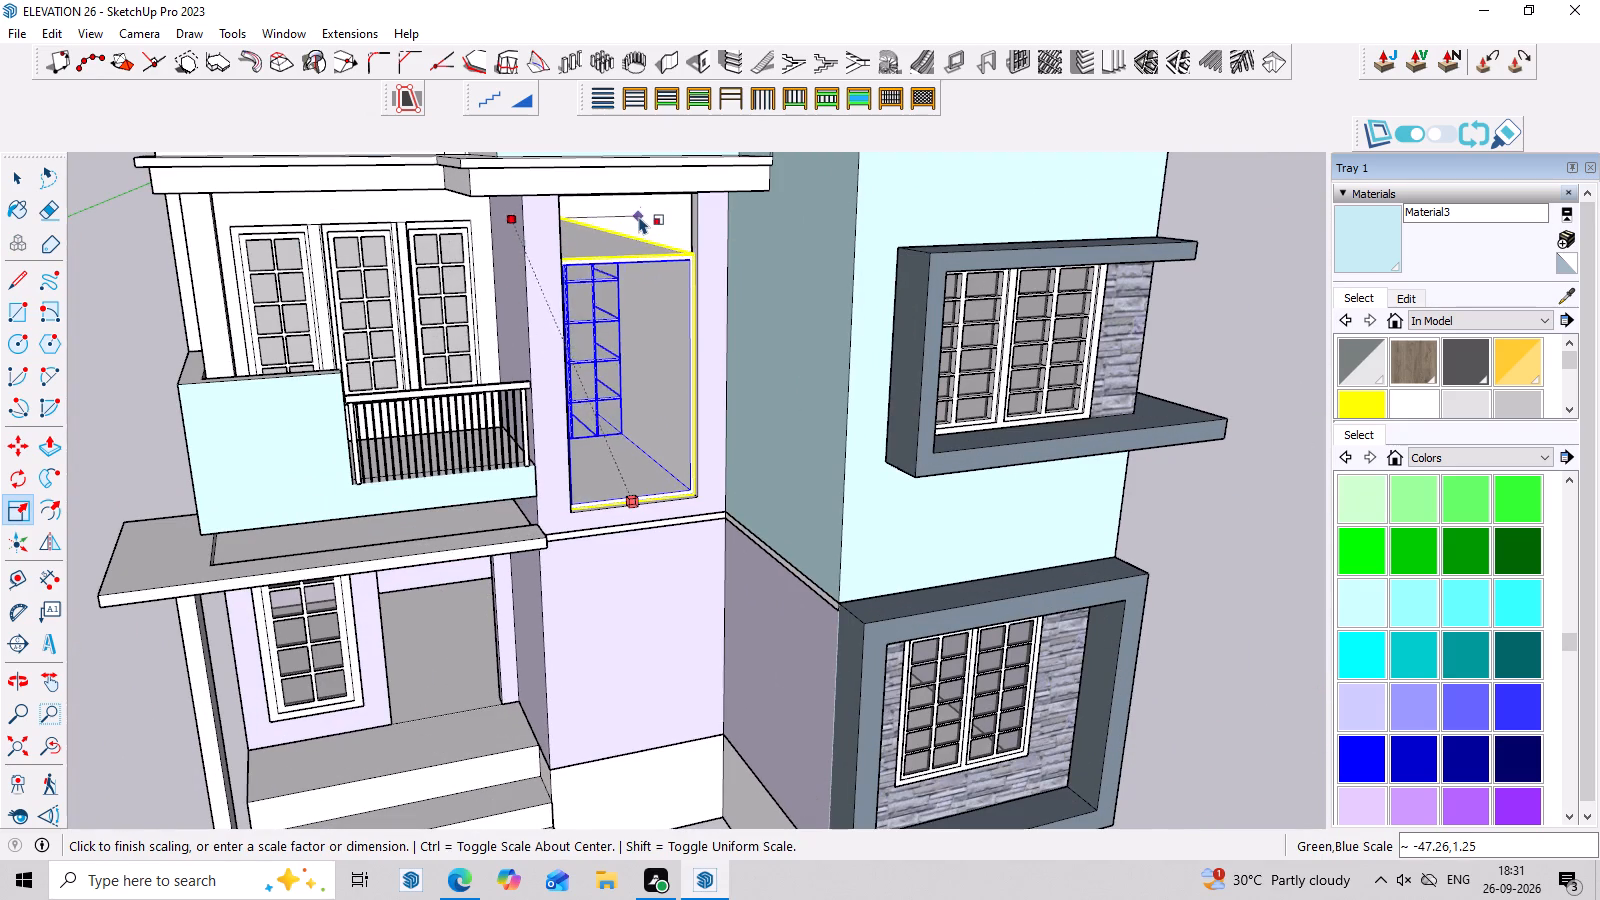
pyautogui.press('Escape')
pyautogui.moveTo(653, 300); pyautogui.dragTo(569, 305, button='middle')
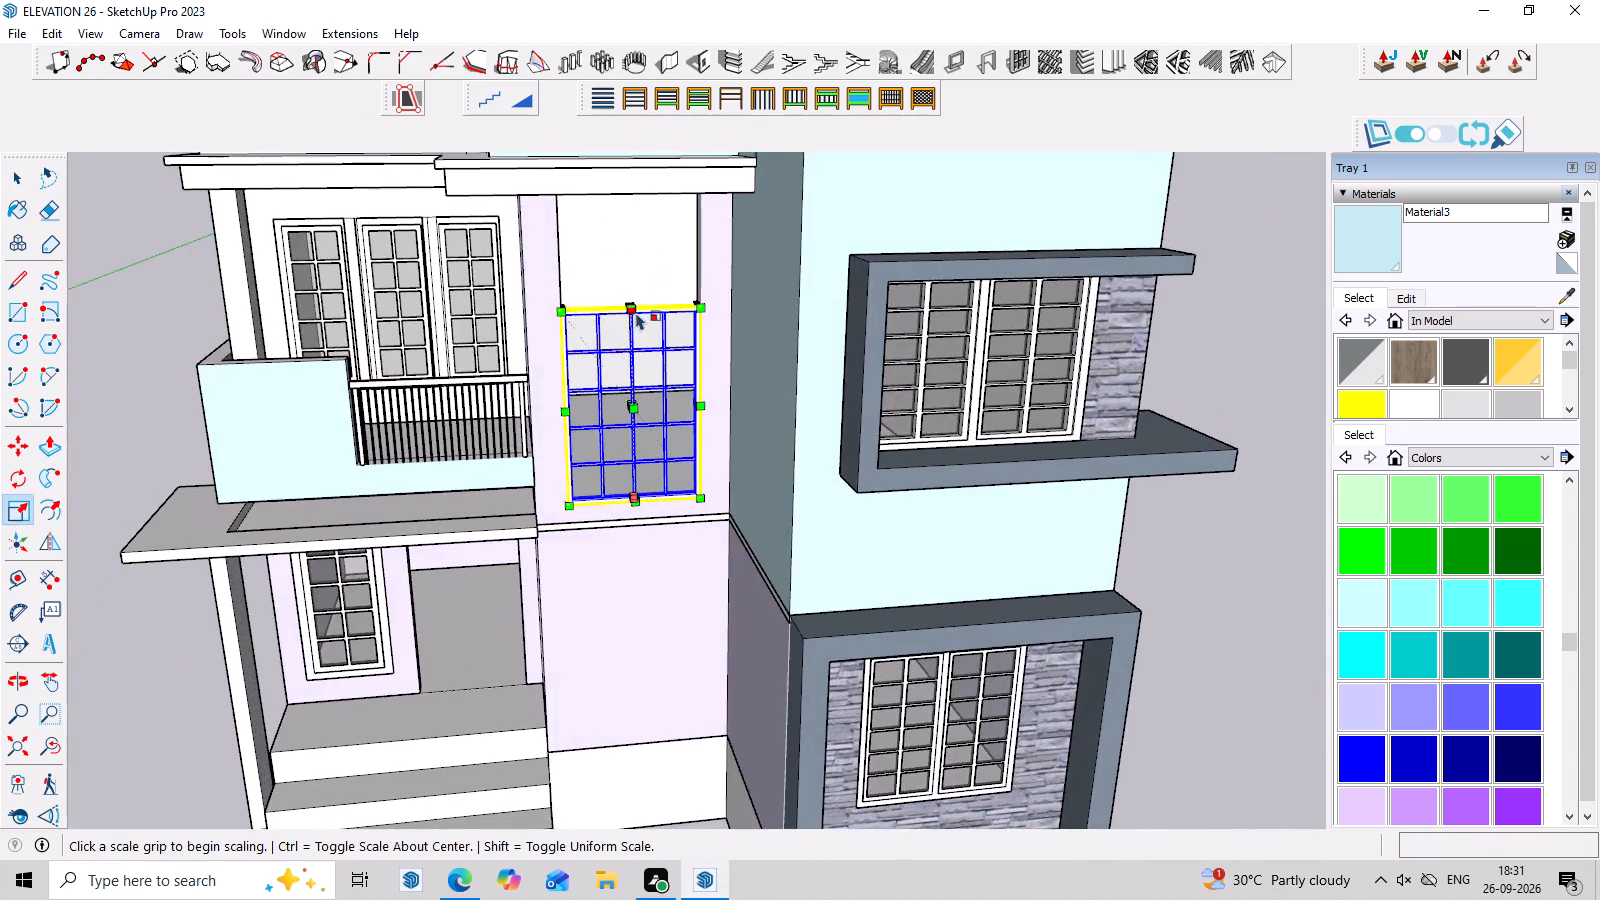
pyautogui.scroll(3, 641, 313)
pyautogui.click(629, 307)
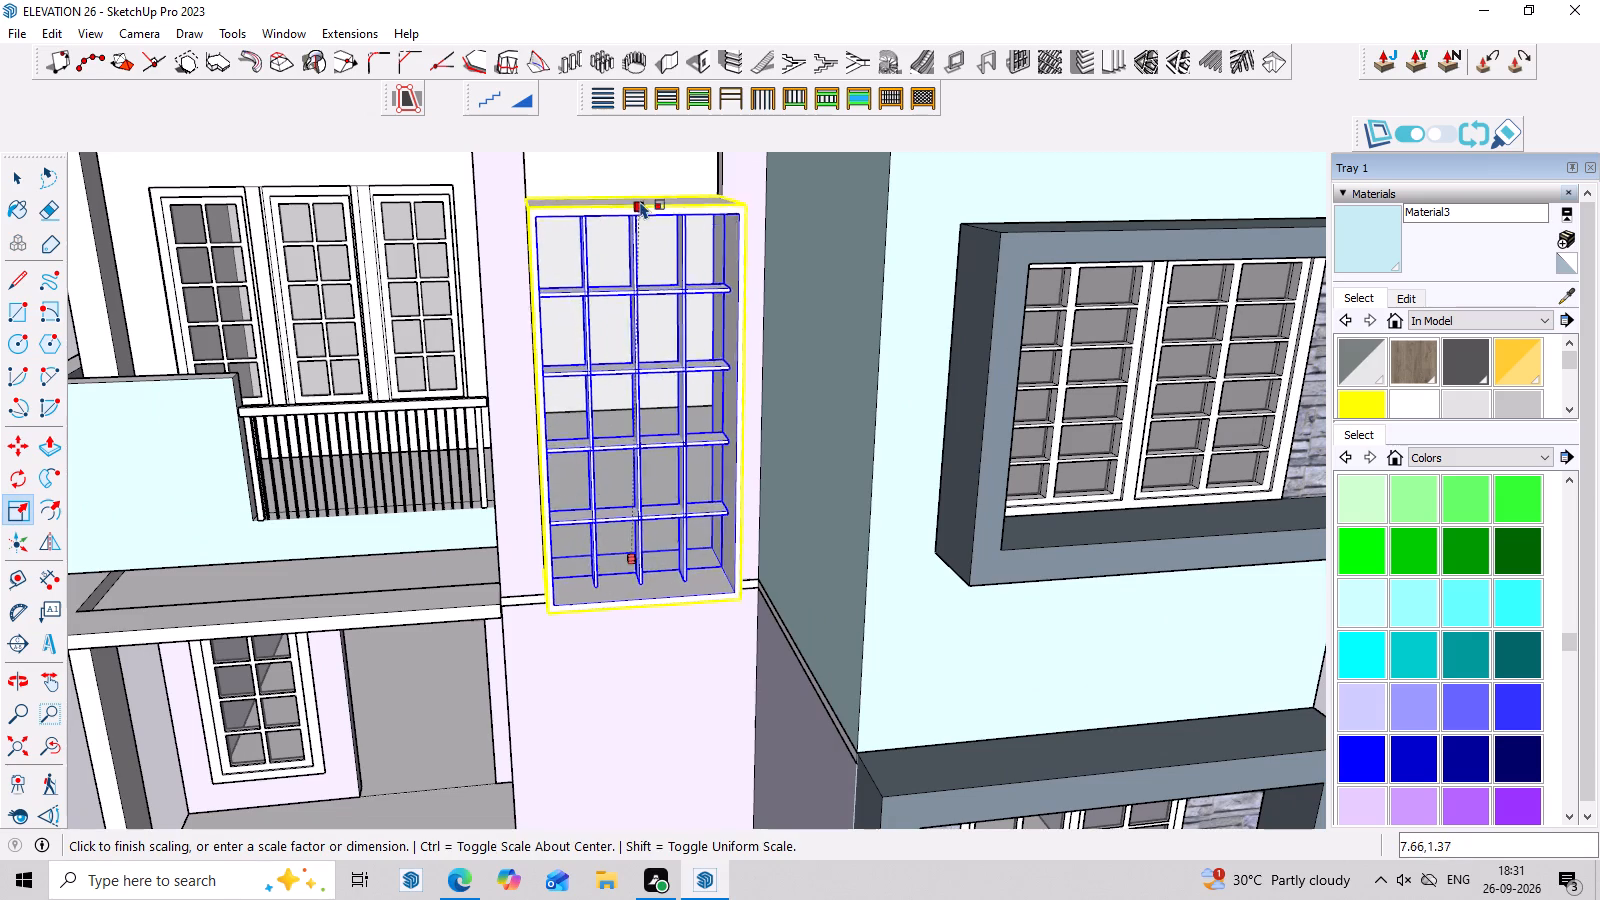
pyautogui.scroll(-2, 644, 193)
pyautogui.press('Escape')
# Scale the grid window's height by about 1.50 so its top reaches the head of the tall opening, and deselect it.
pyautogui.moveTo(645, 270); pyautogui.dragTo(651, 378, button='middle')
pyautogui.scroll(2, 642, 326)
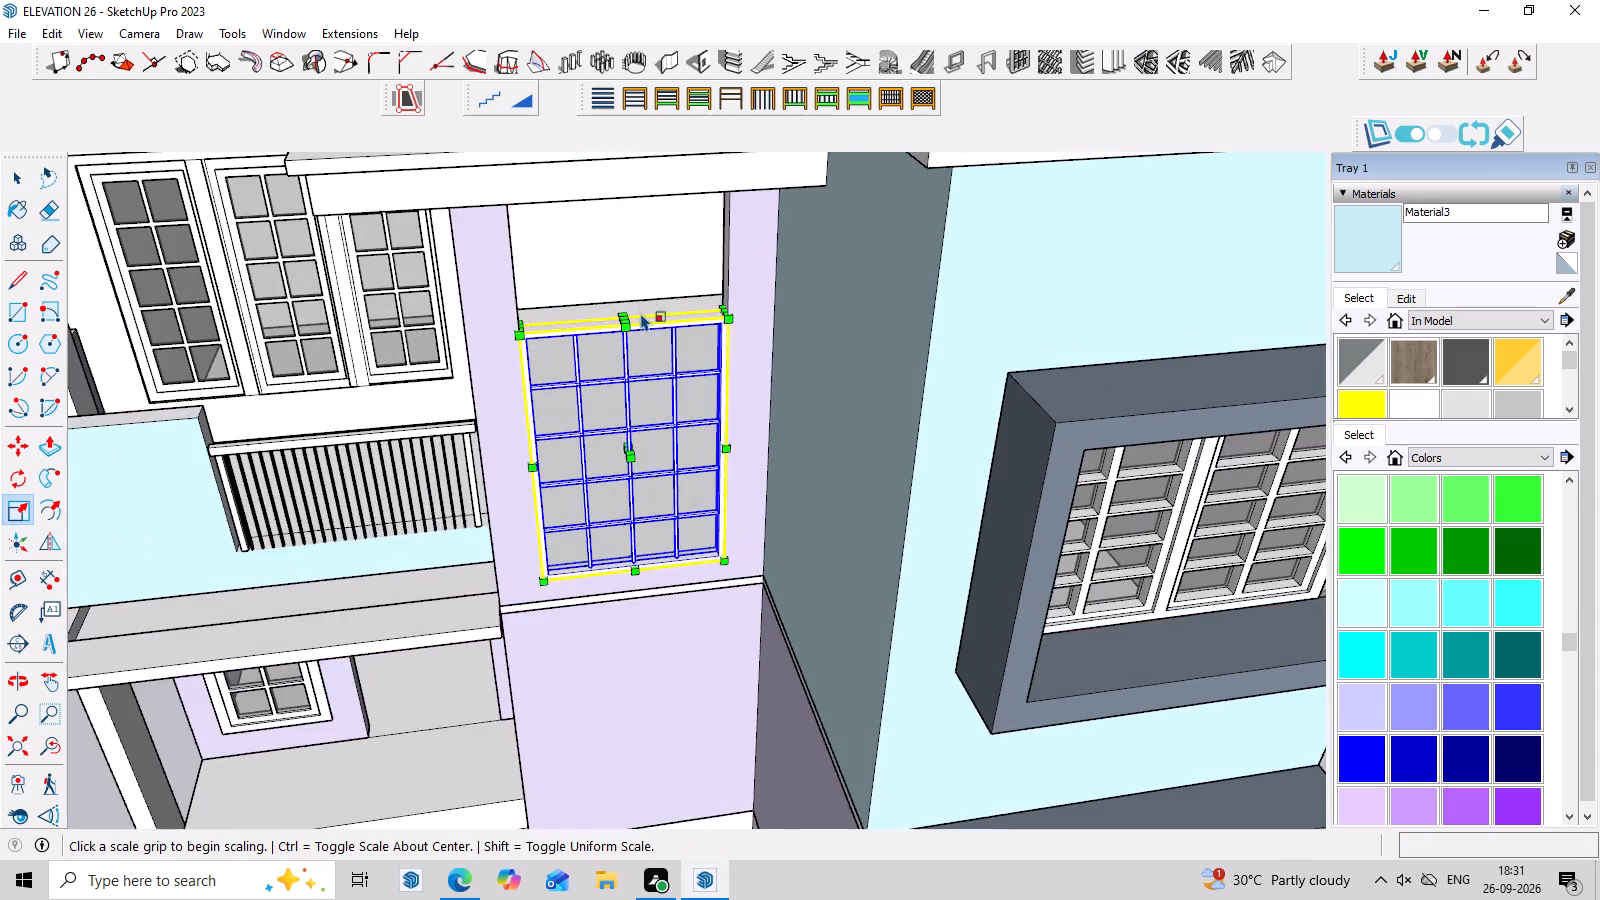
pyautogui.scroll(4, 641, 313)
pyautogui.click(611, 339)
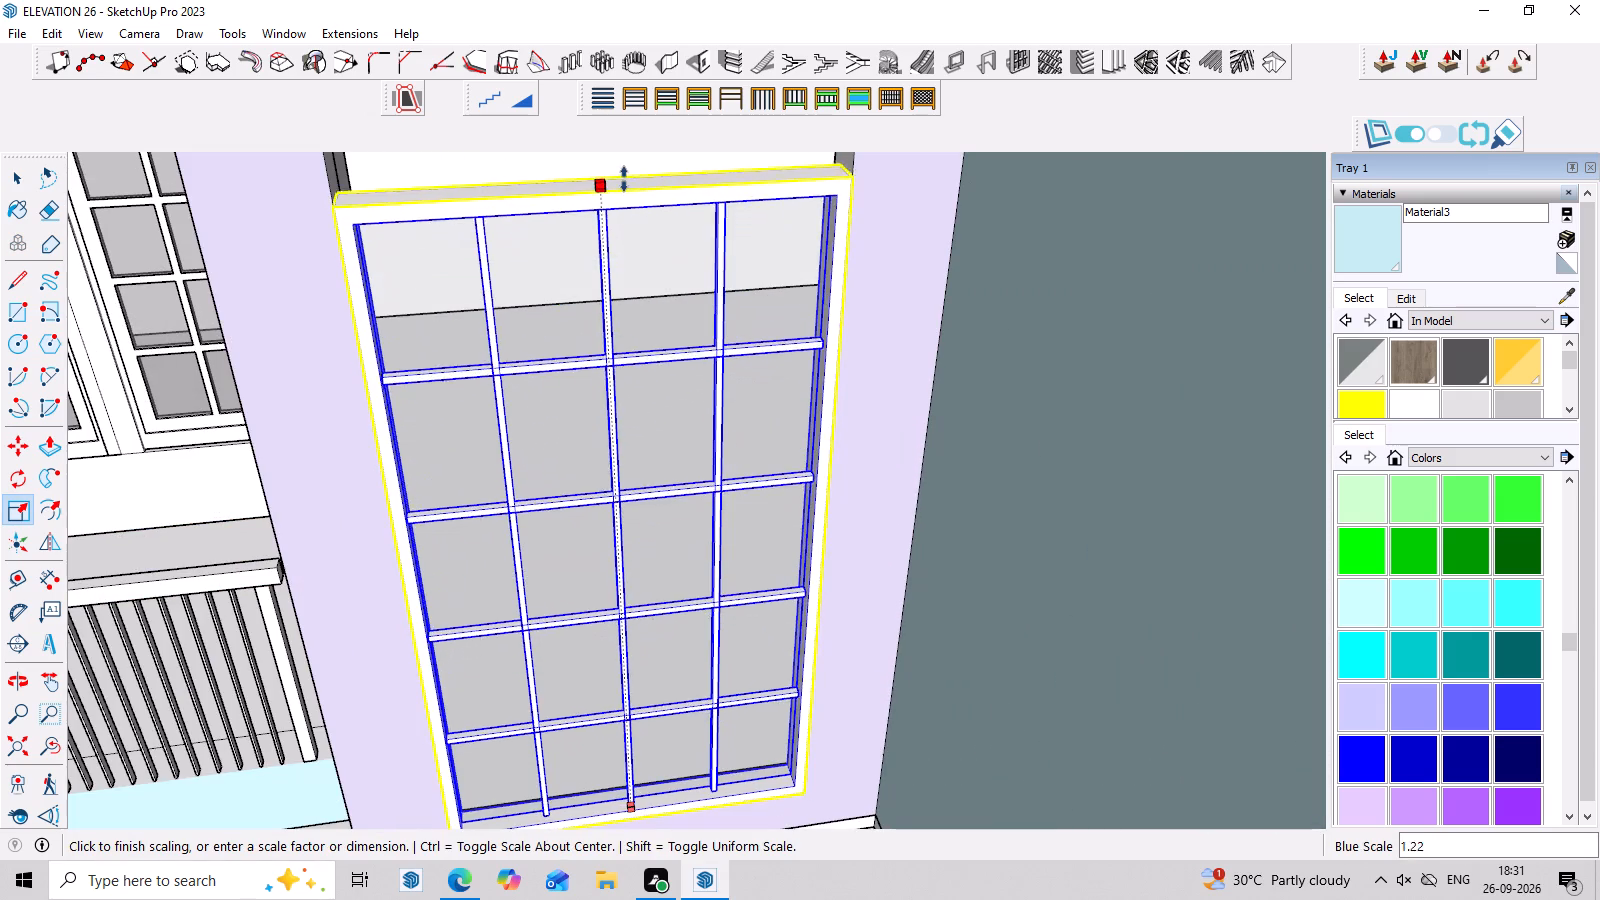
pyautogui.scroll(-12, 625, 172)
pyautogui.moveTo(625, 185); pyautogui.dragTo(632, 106, button='middle')
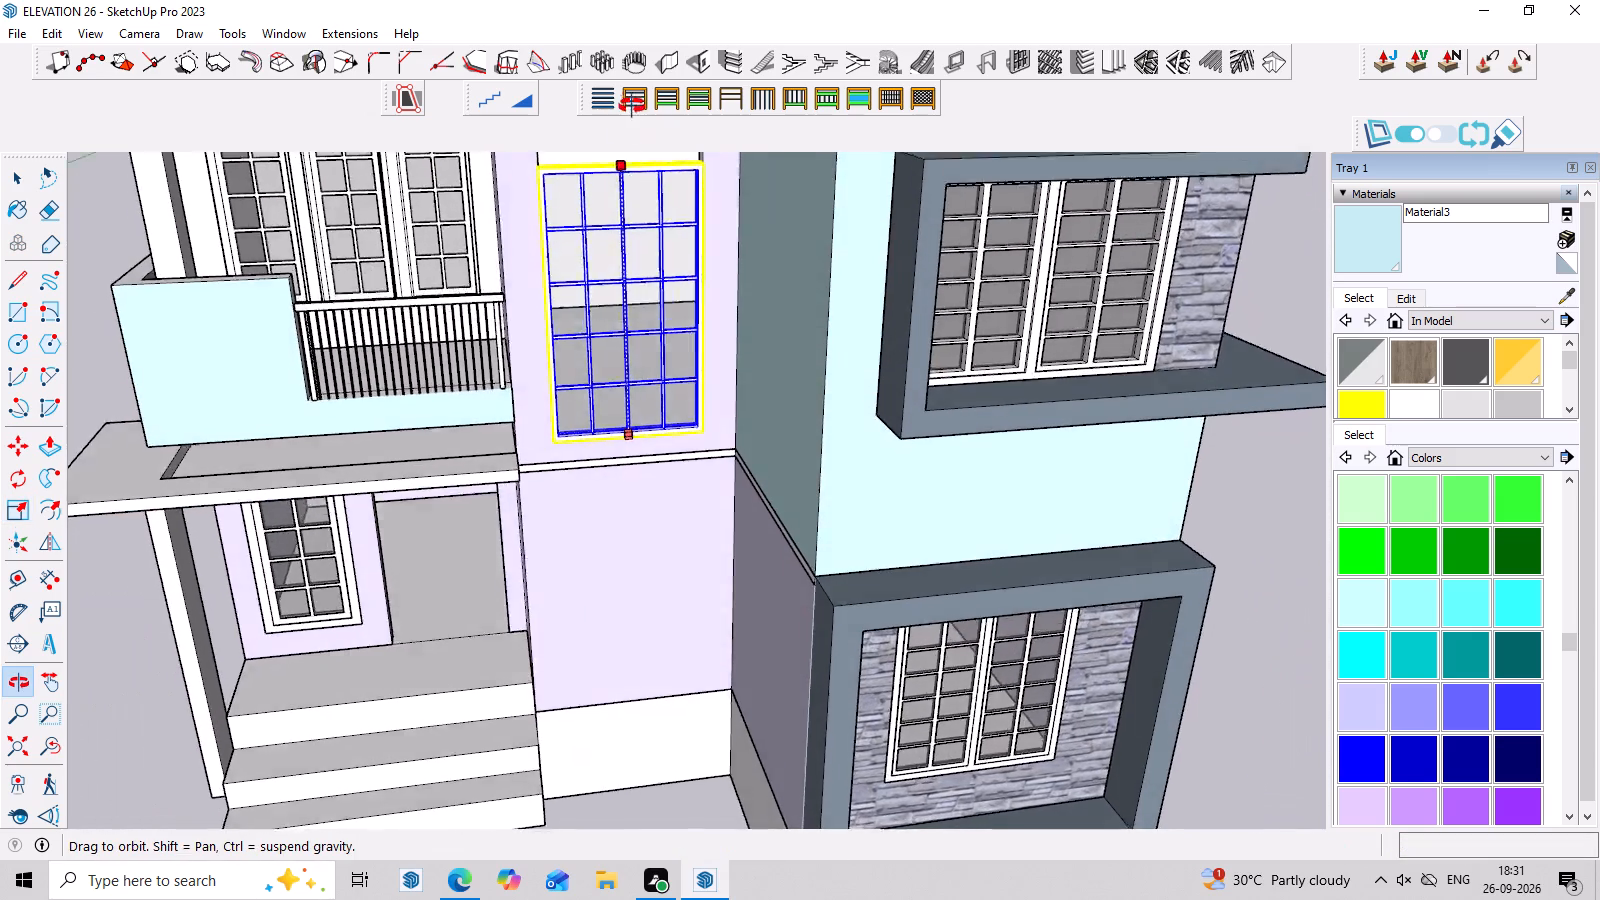
pyautogui.moveTo(632, 106); pyautogui.dragTo(635, 90, button='middle')
pyautogui.scroll(-13, 630, 188)
pyautogui.scroll(2, 644, 185)
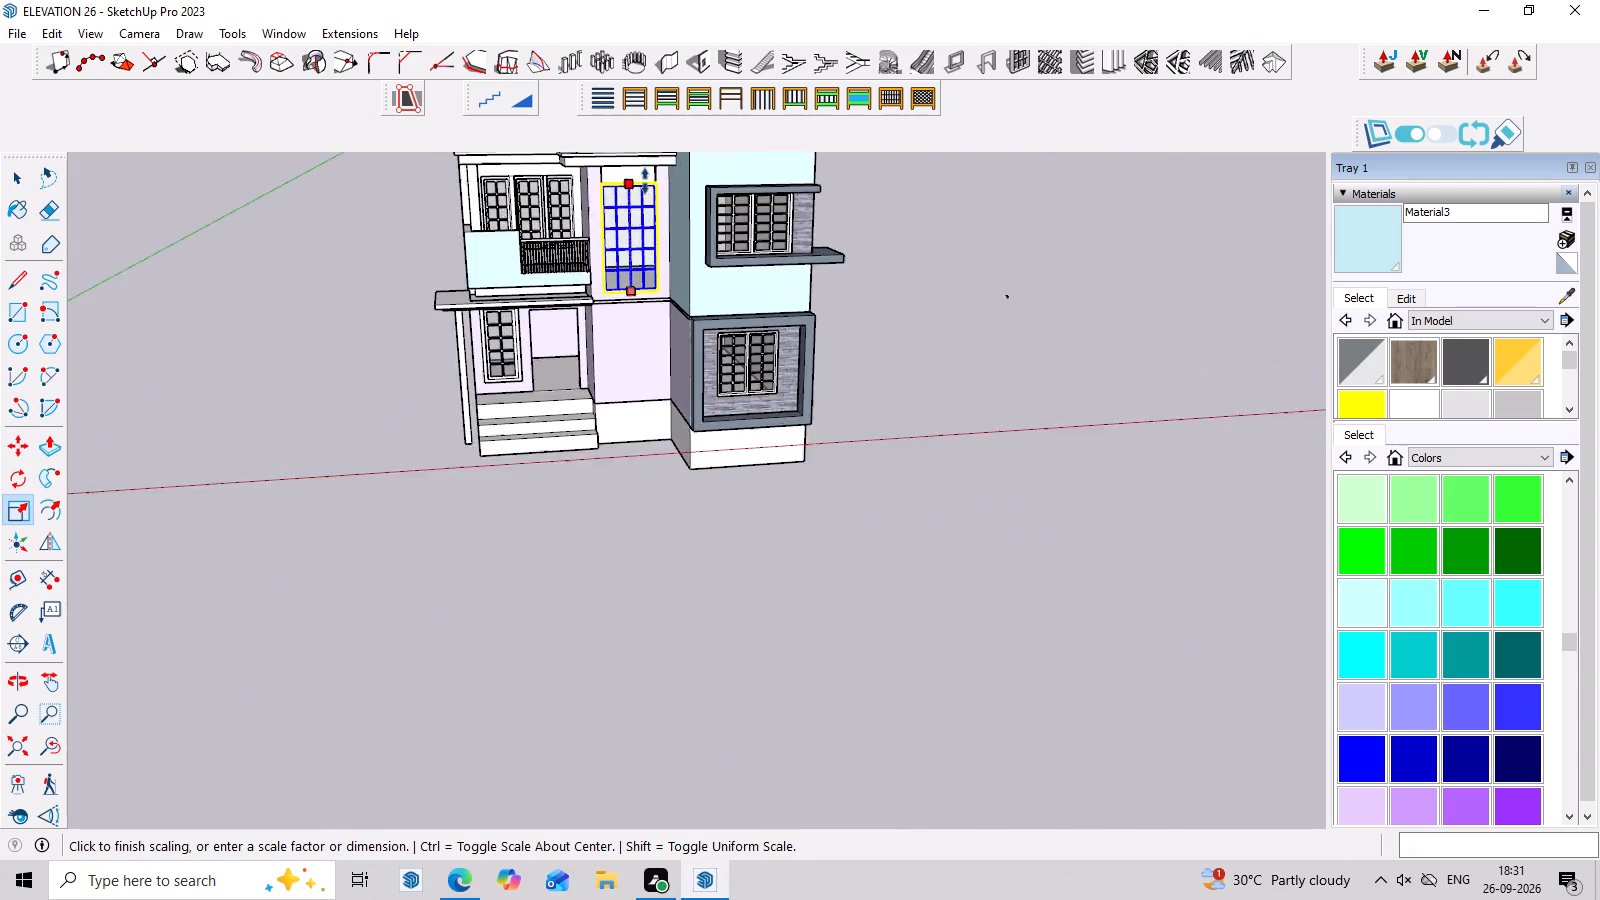
pyautogui.scroll(7, 645, 181)
pyautogui.scroll(-6, 646, 185)
pyautogui.moveTo(650, 281); pyautogui.dragTo(661, 239, button='middle')
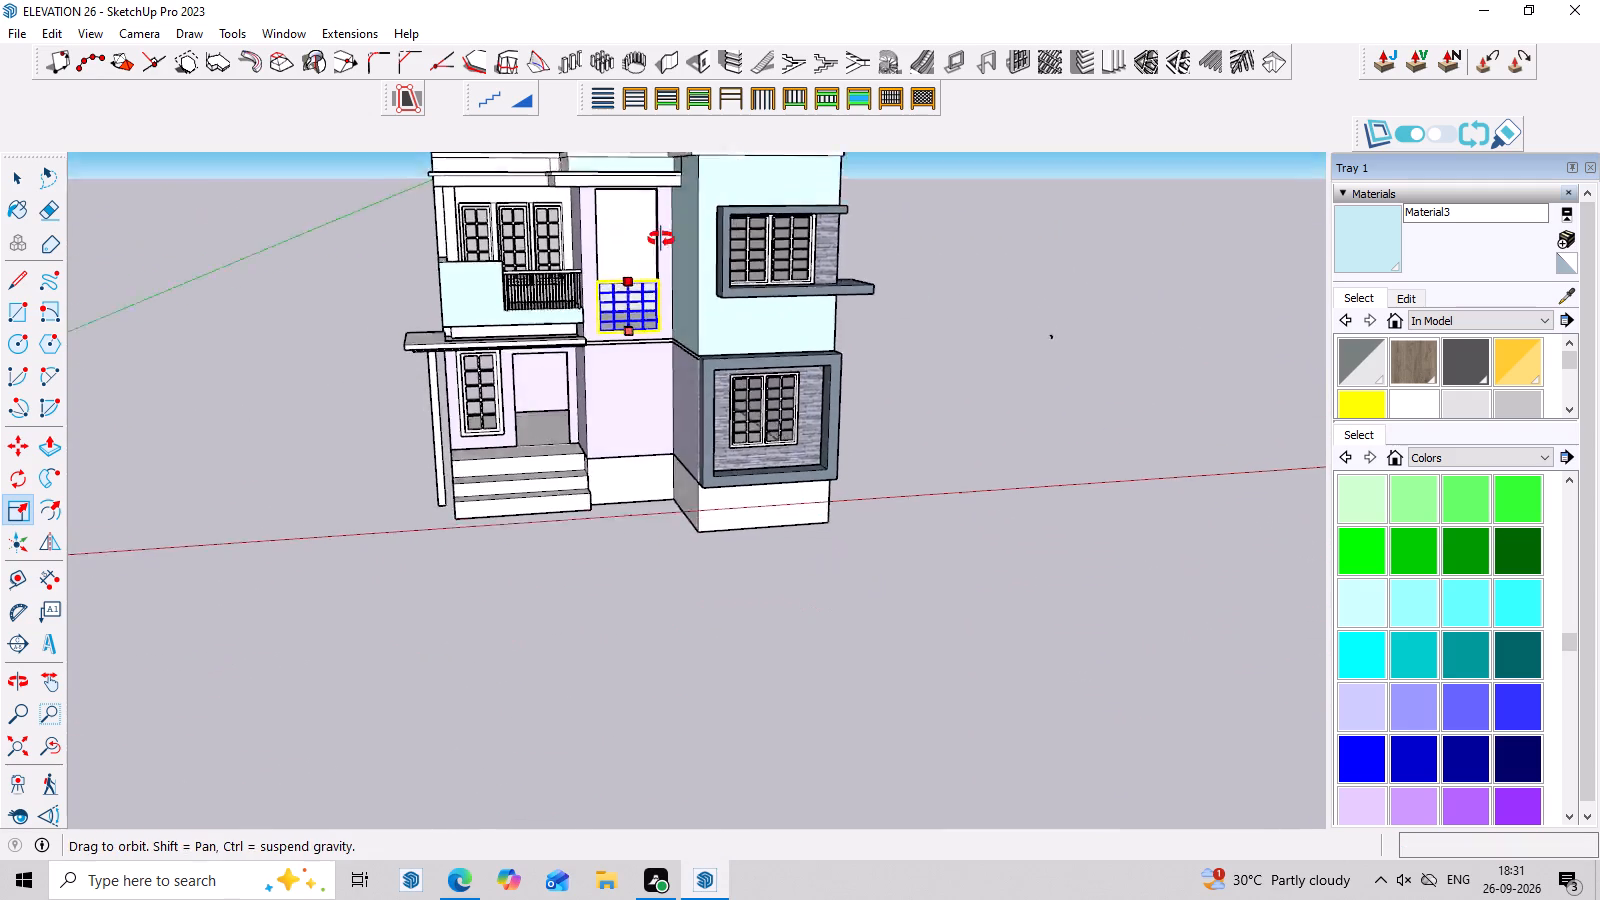
pyautogui.moveTo(661, 239); pyautogui.dragTo(663, 195, button='middle')
pyautogui.scroll(10, 647, 207)
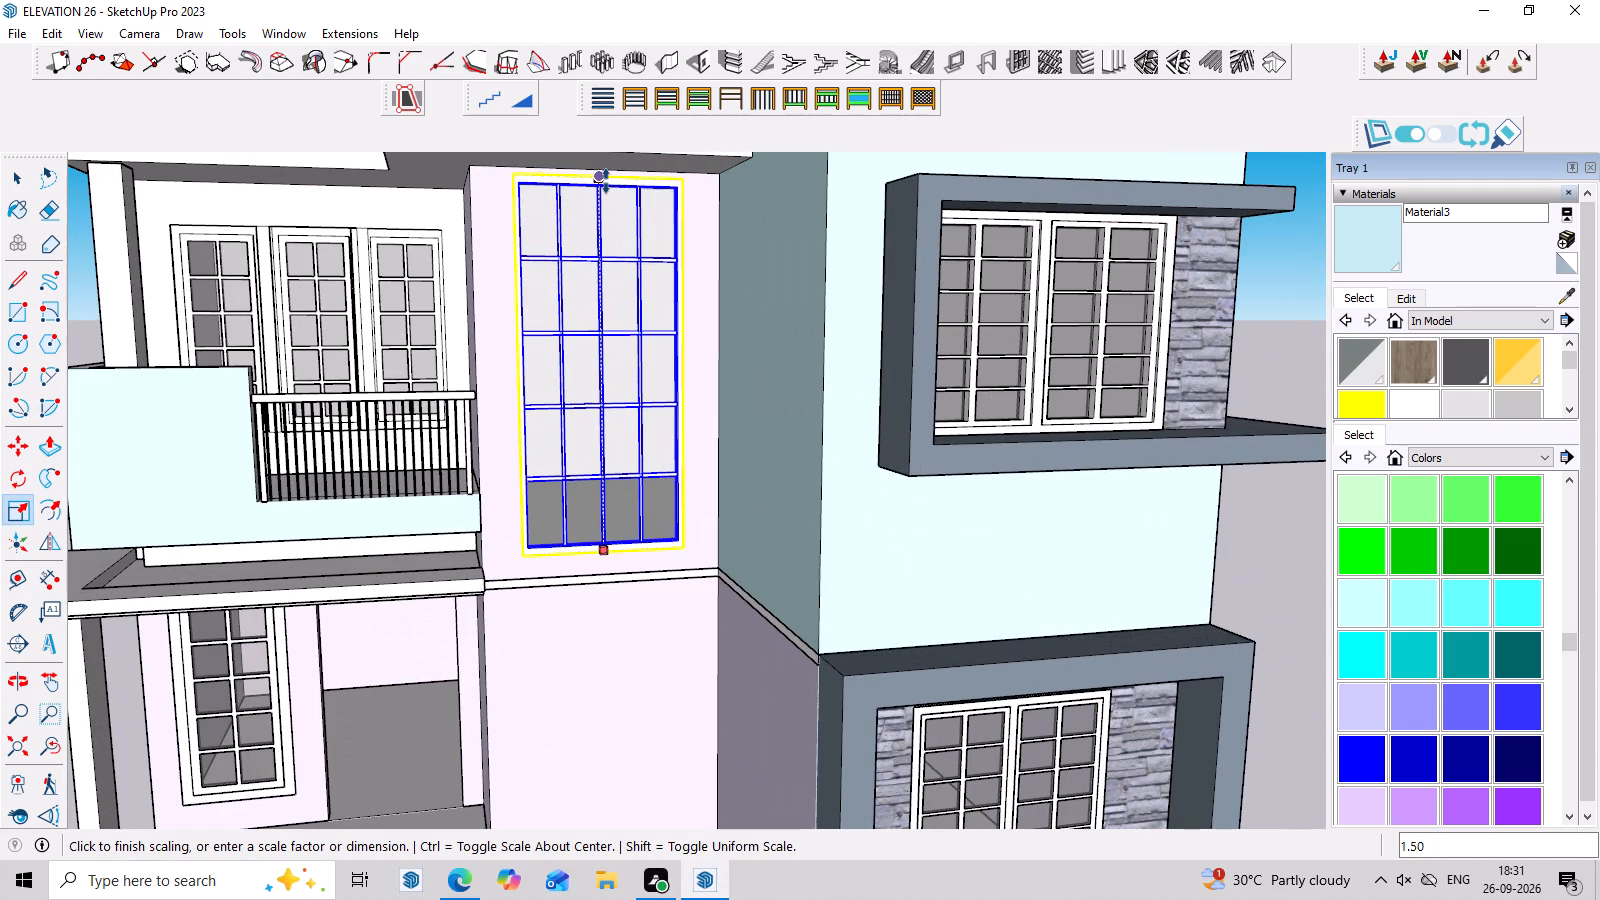
pyautogui.click(606, 181)
pyautogui.scroll(-7, 613, 285)
pyautogui.press('space')
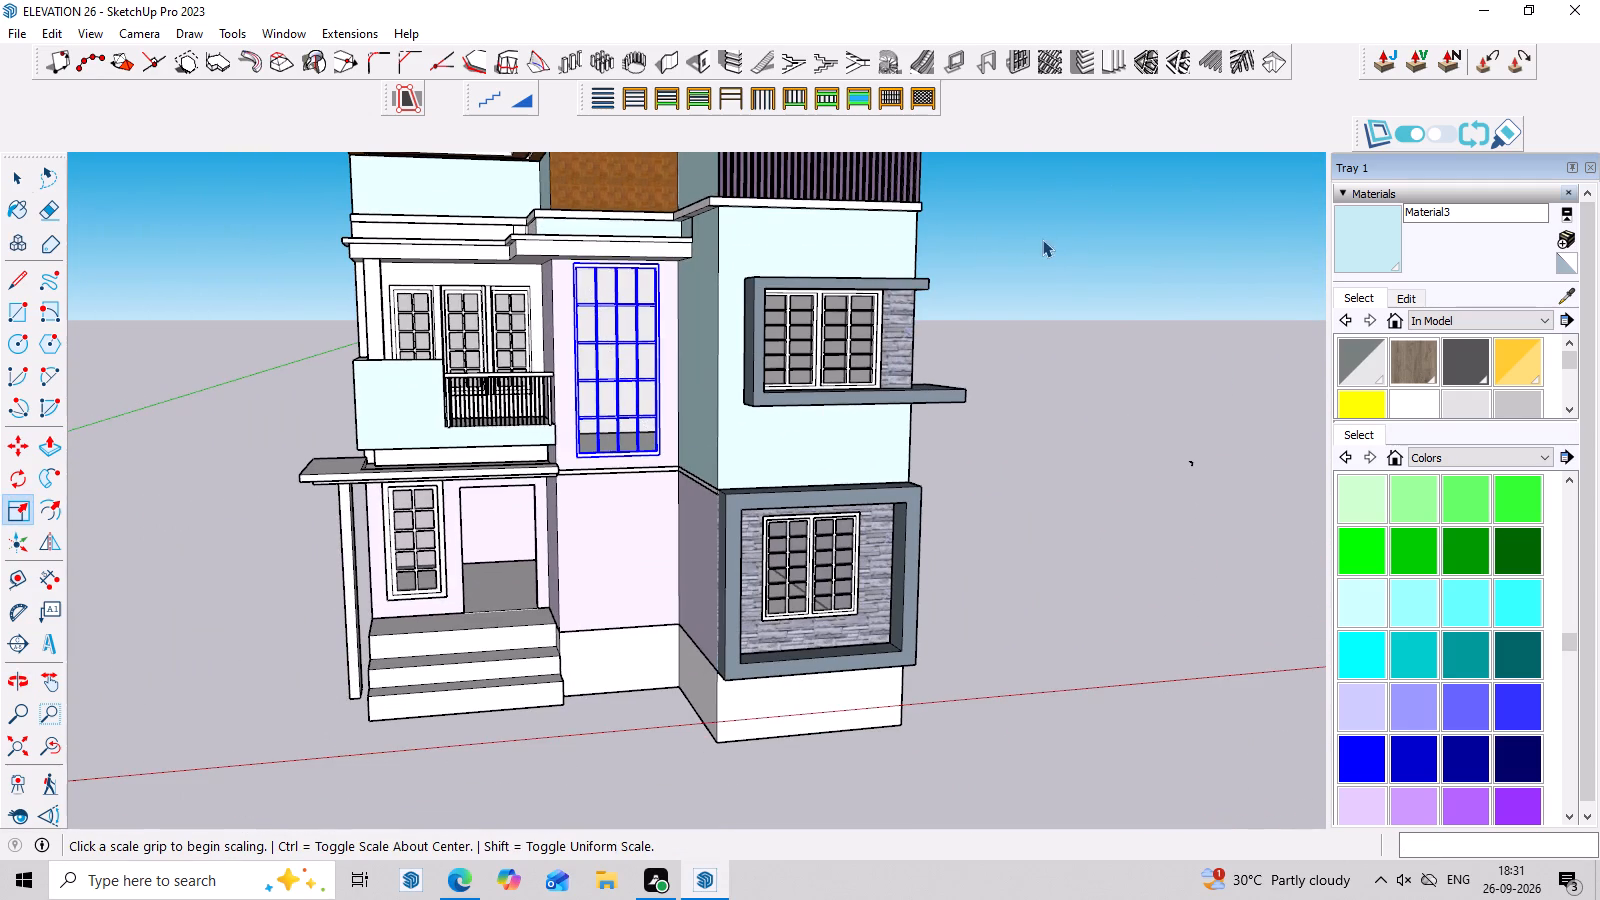
pyautogui.click(1042, 239)
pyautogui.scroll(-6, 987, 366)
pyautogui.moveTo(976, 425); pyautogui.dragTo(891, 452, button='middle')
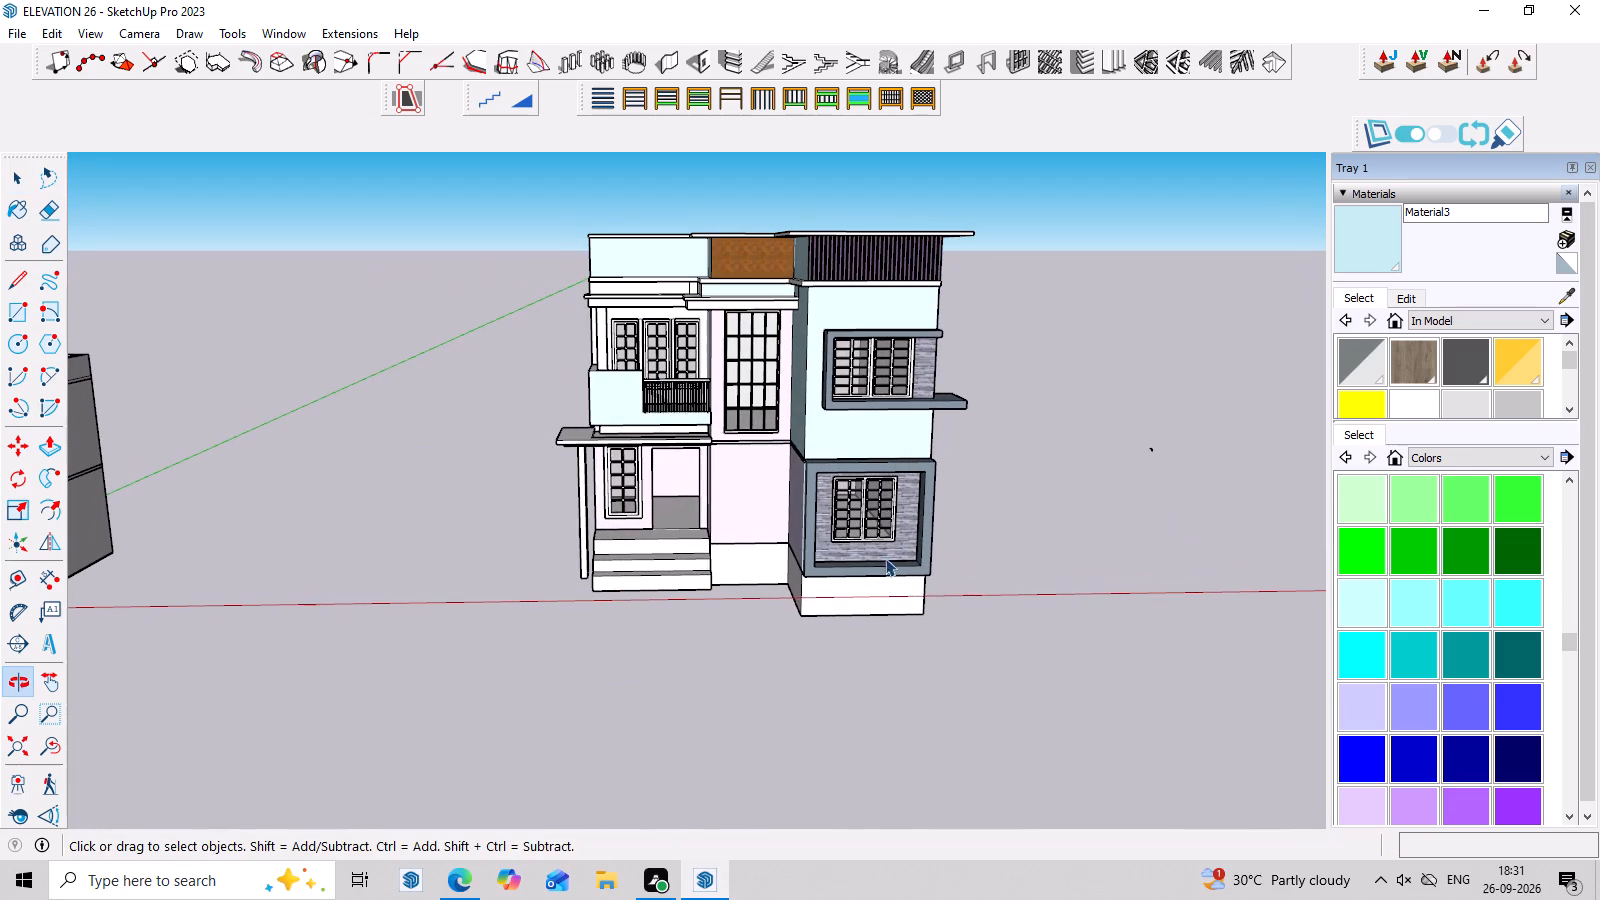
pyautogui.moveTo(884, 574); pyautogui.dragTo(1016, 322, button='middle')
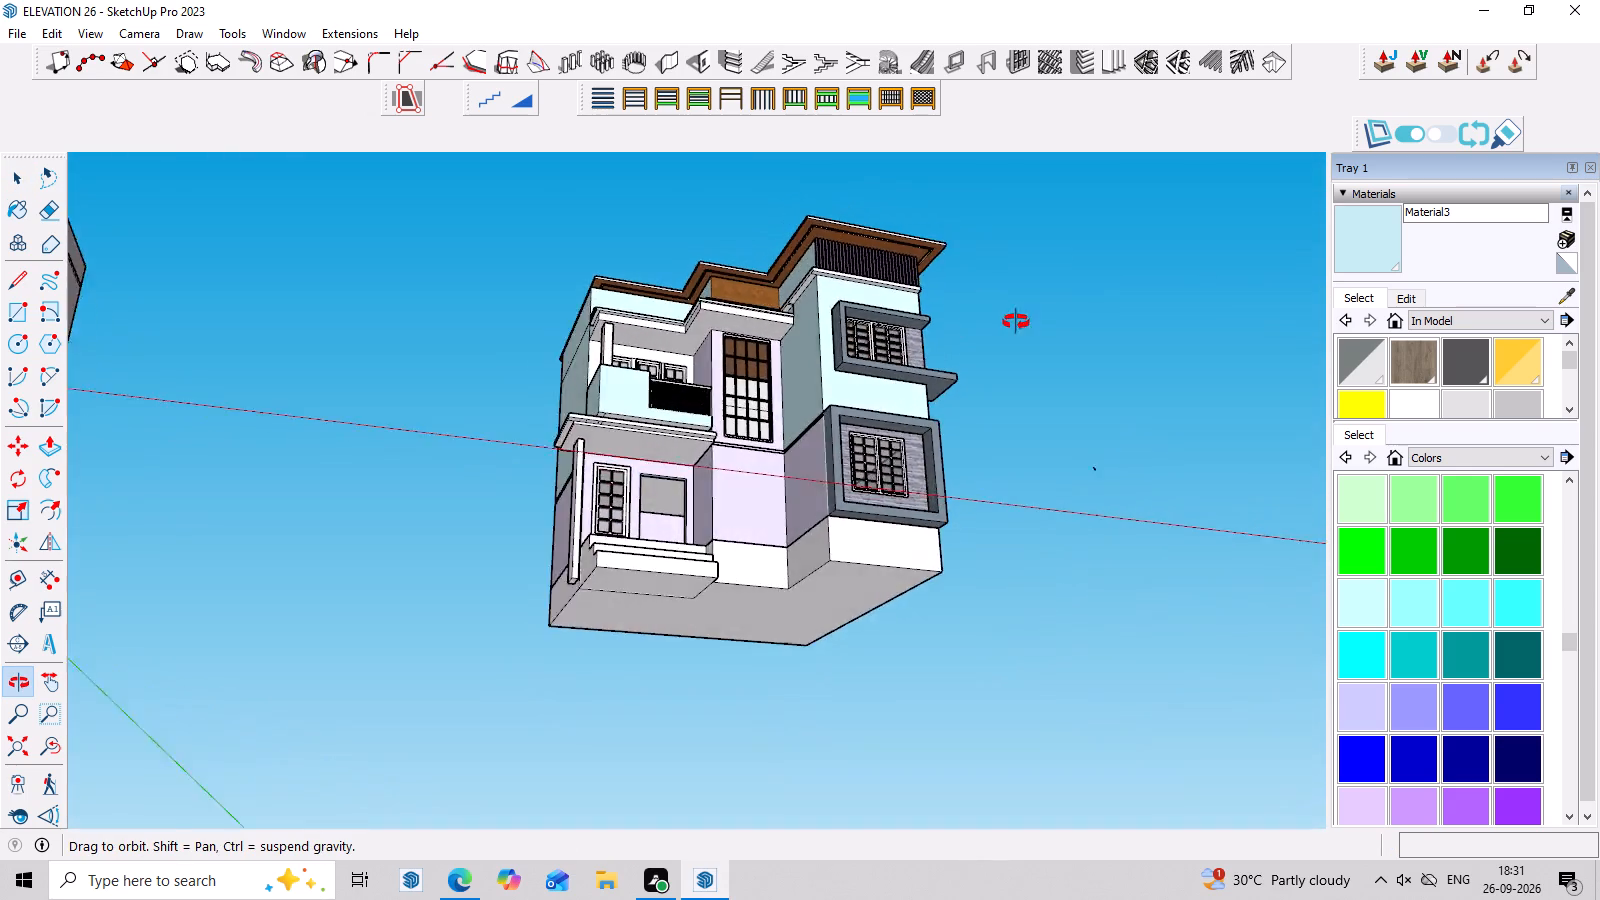
# Examine the house's front and side elevations to check the windows fitted in the openings.
pyautogui.moveTo(1016, 322); pyautogui.dragTo(882, 538, button='middle')
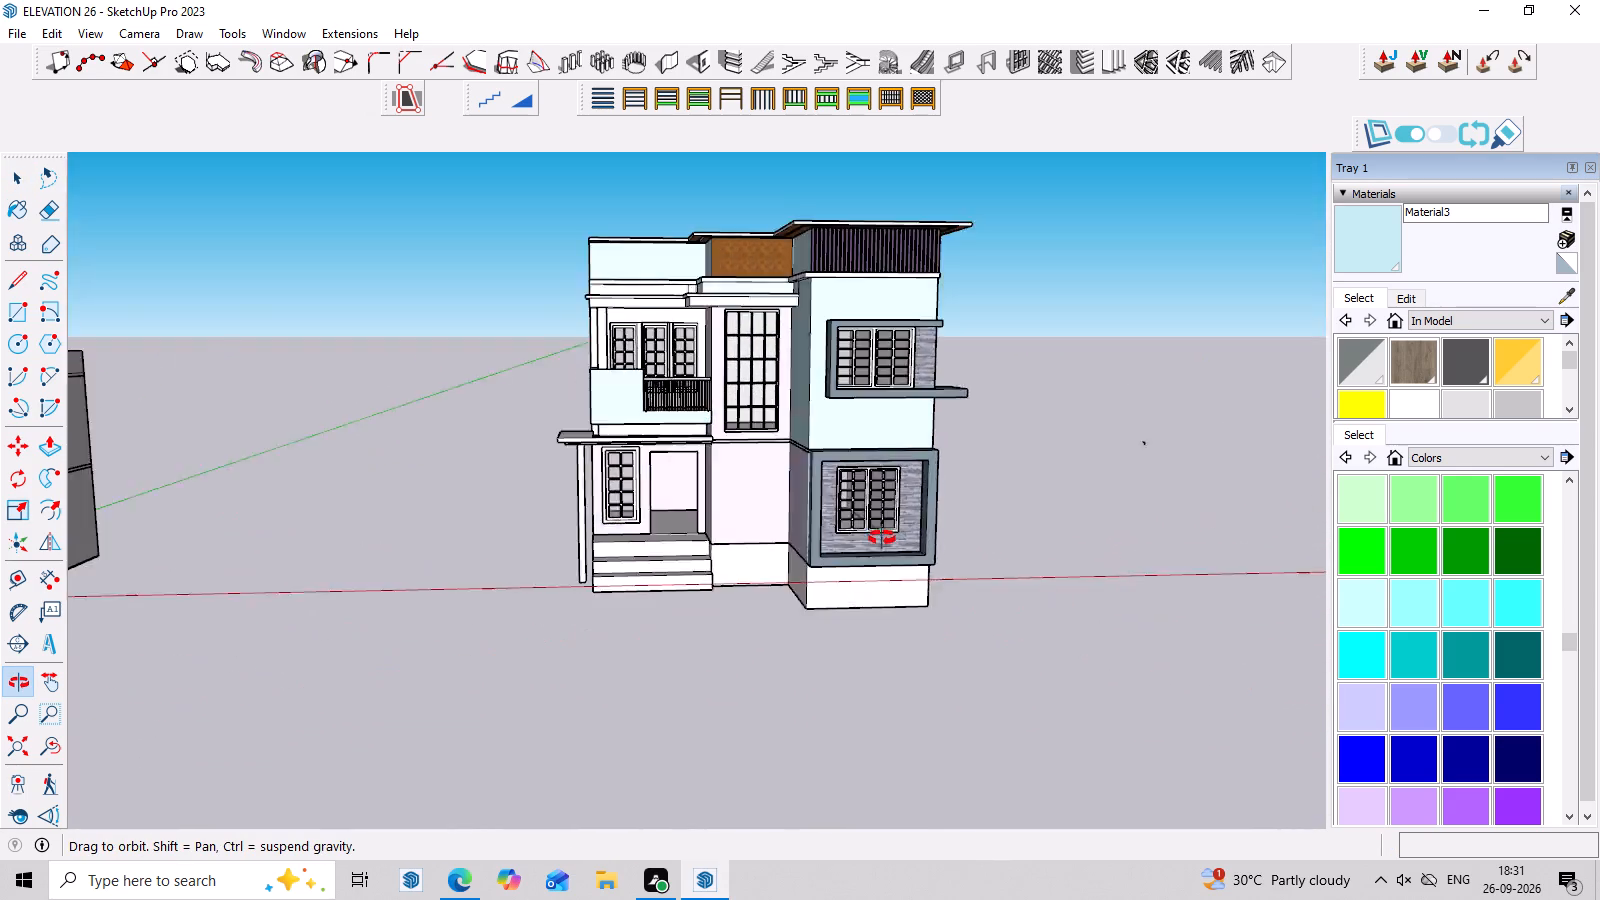
pyautogui.moveTo(882, 538); pyautogui.dragTo(771, 509, button='middle')
pyautogui.scroll(7, 699, 245)
pyautogui.moveTo(881, 462); pyautogui.dragTo(1060, 438, button='middle')
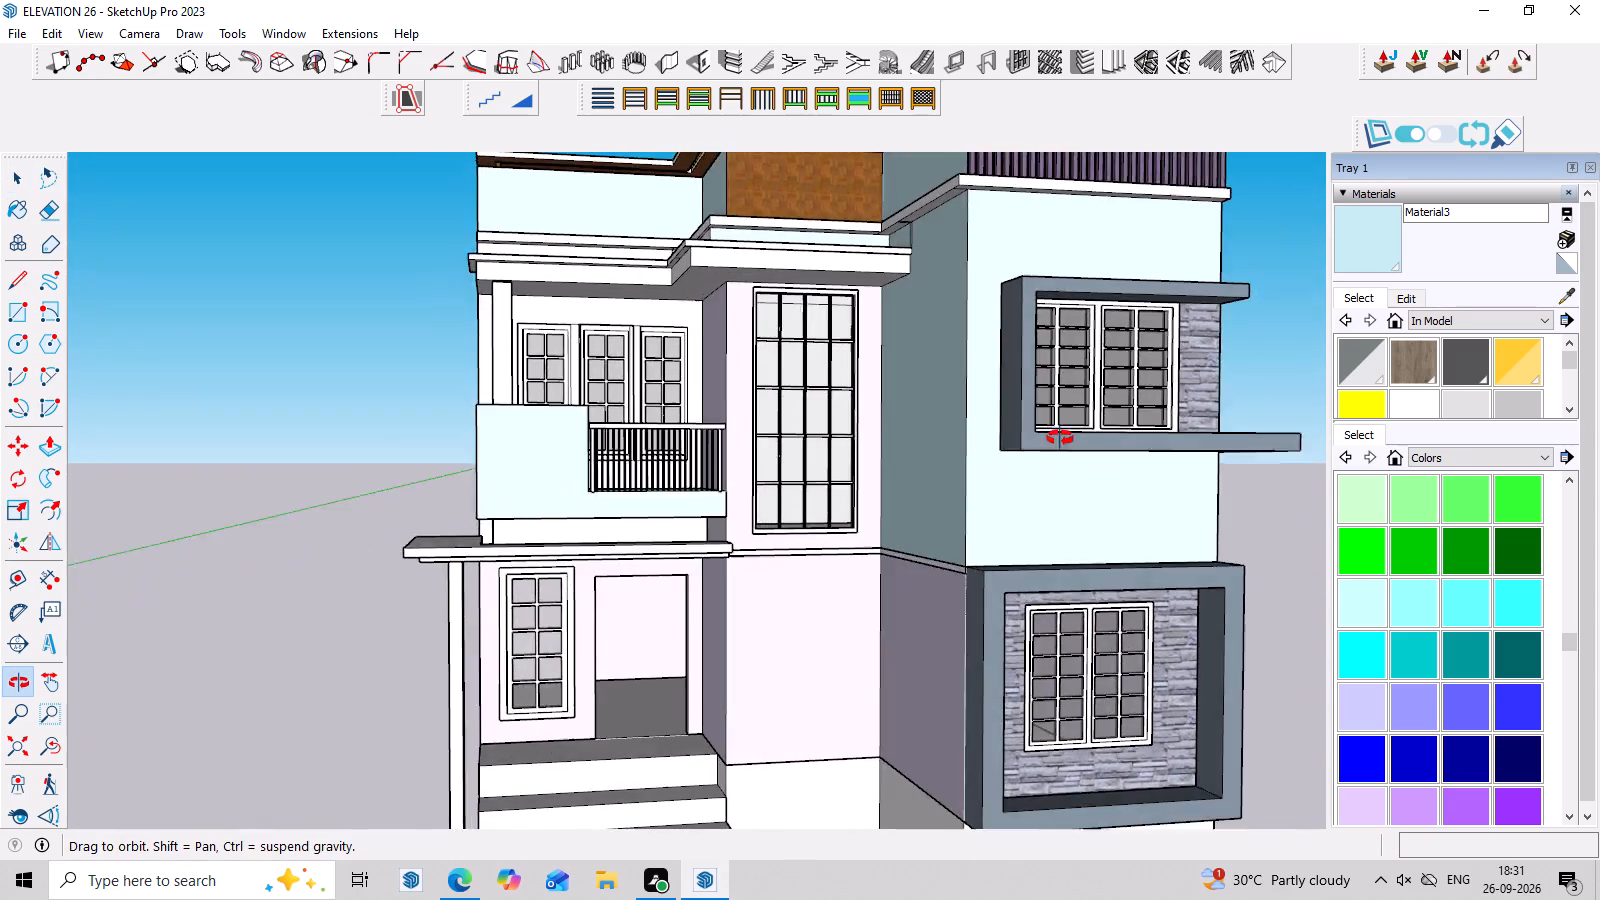
pyautogui.moveTo(1060, 438); pyautogui.dragTo(624, 330, button='middle')
pyautogui.scroll(-9, 725, 400)
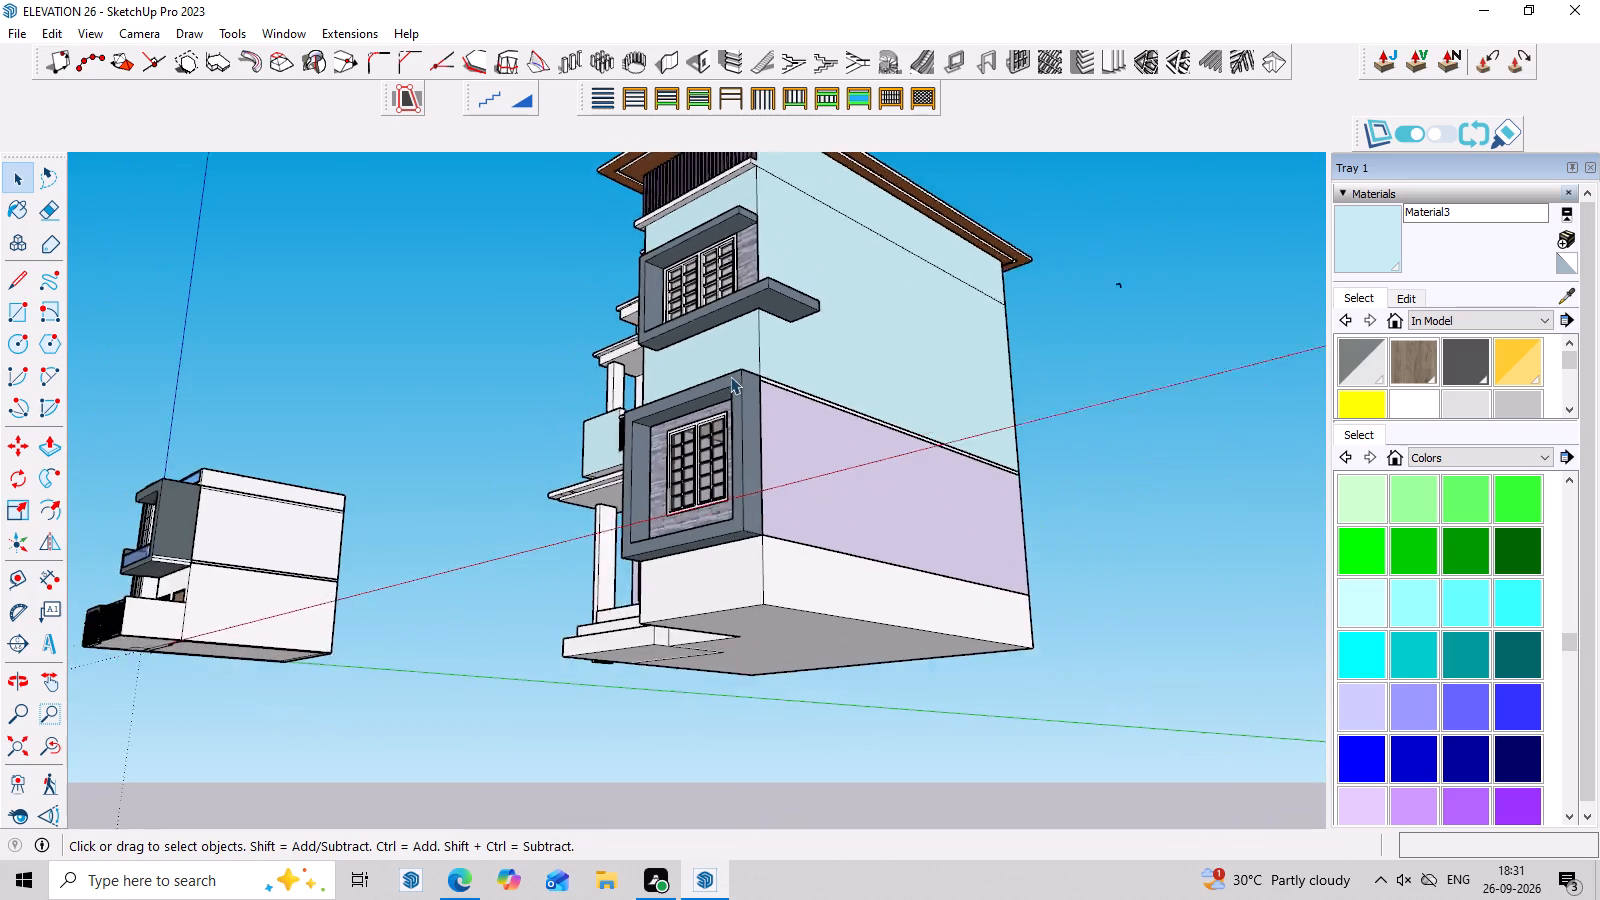
pyautogui.scroll(-1, 730, 376)
pyautogui.moveTo(789, 532); pyautogui.dragTo(1129, 670, button='middle')
pyautogui.scroll(2, 1209, 405)
pyautogui.moveTo(1209, 405); pyautogui.dragTo(1231, 374, button='middle')
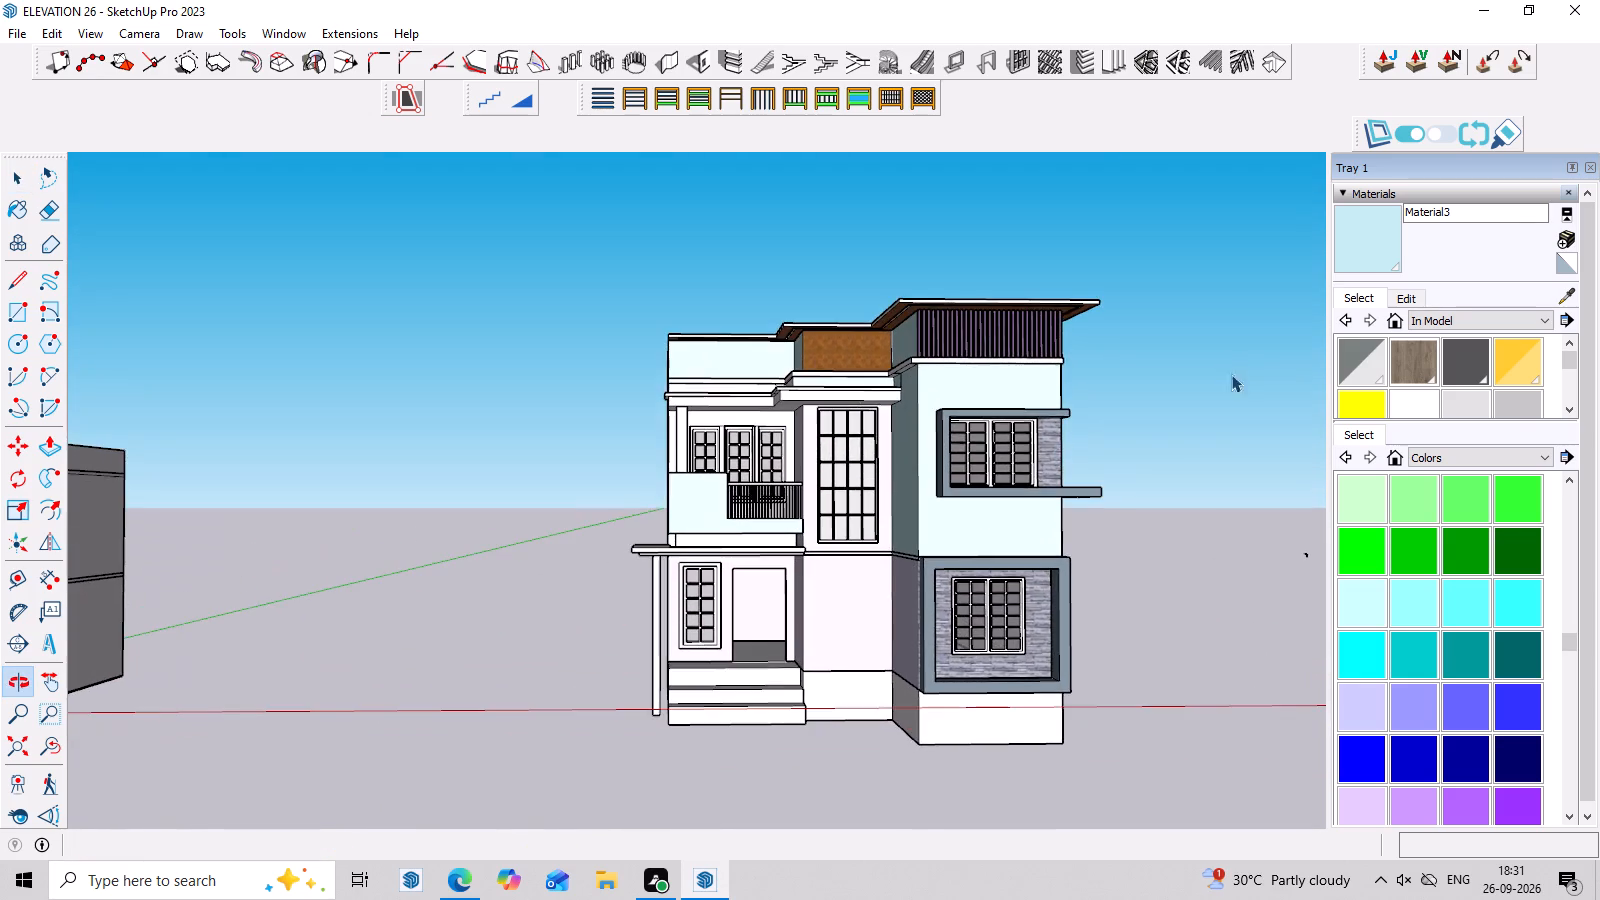
pyautogui.scroll(2, 1176, 430)
pyautogui.moveTo(1207, 439); pyautogui.dragTo(1245, 450, button='middle')
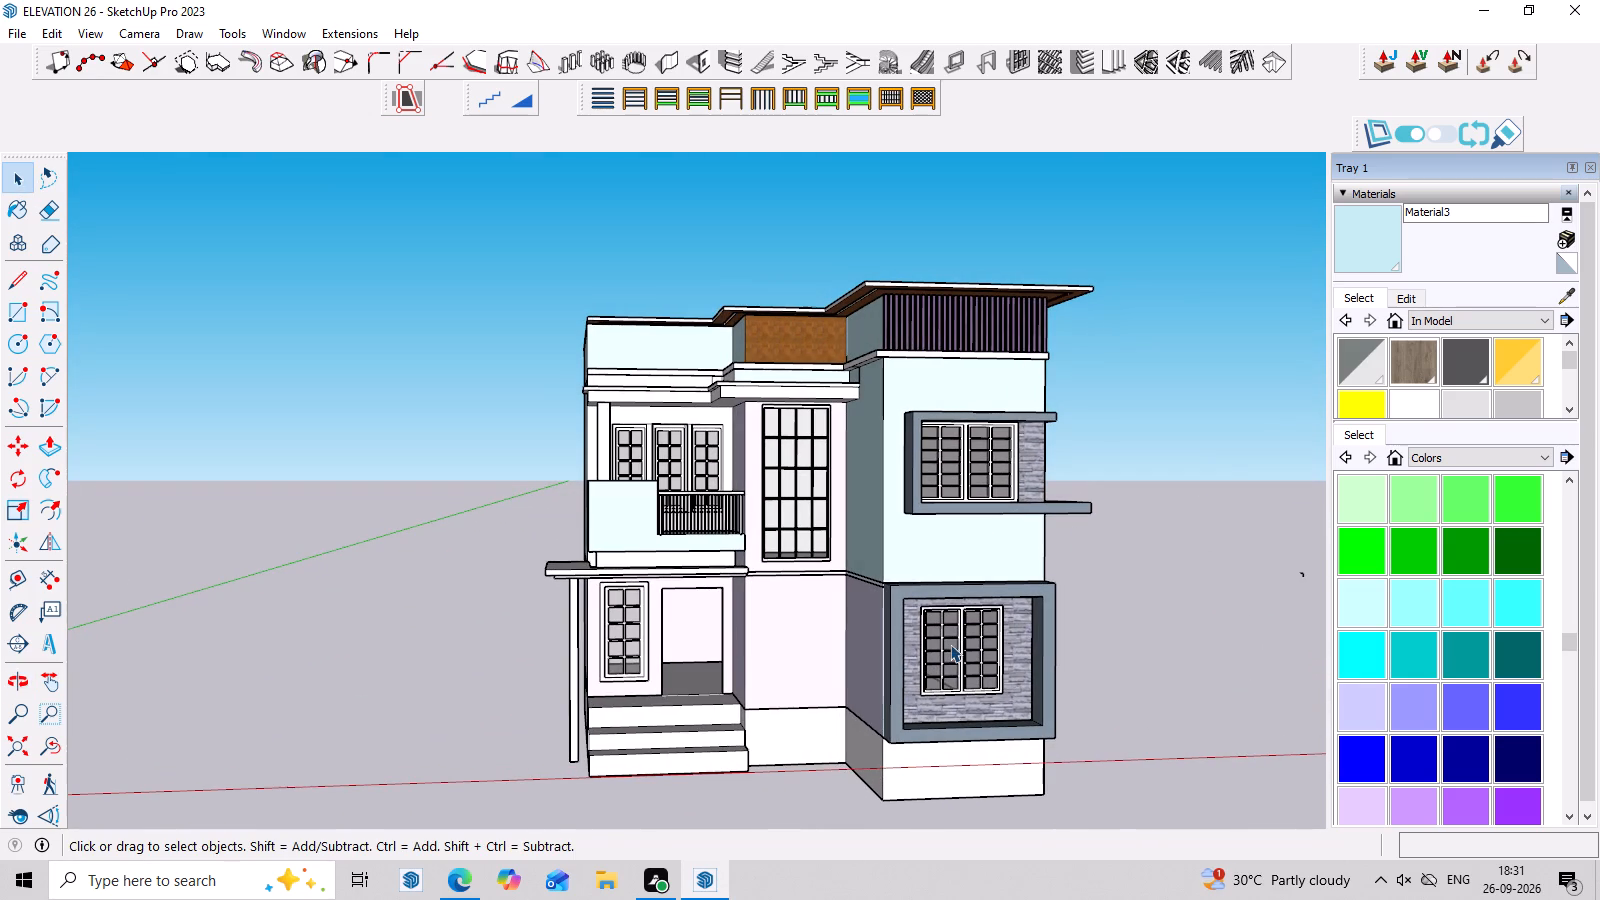
# Select the grid window in the ground-floor stone-clad box frame.
pyautogui.click(957, 647)
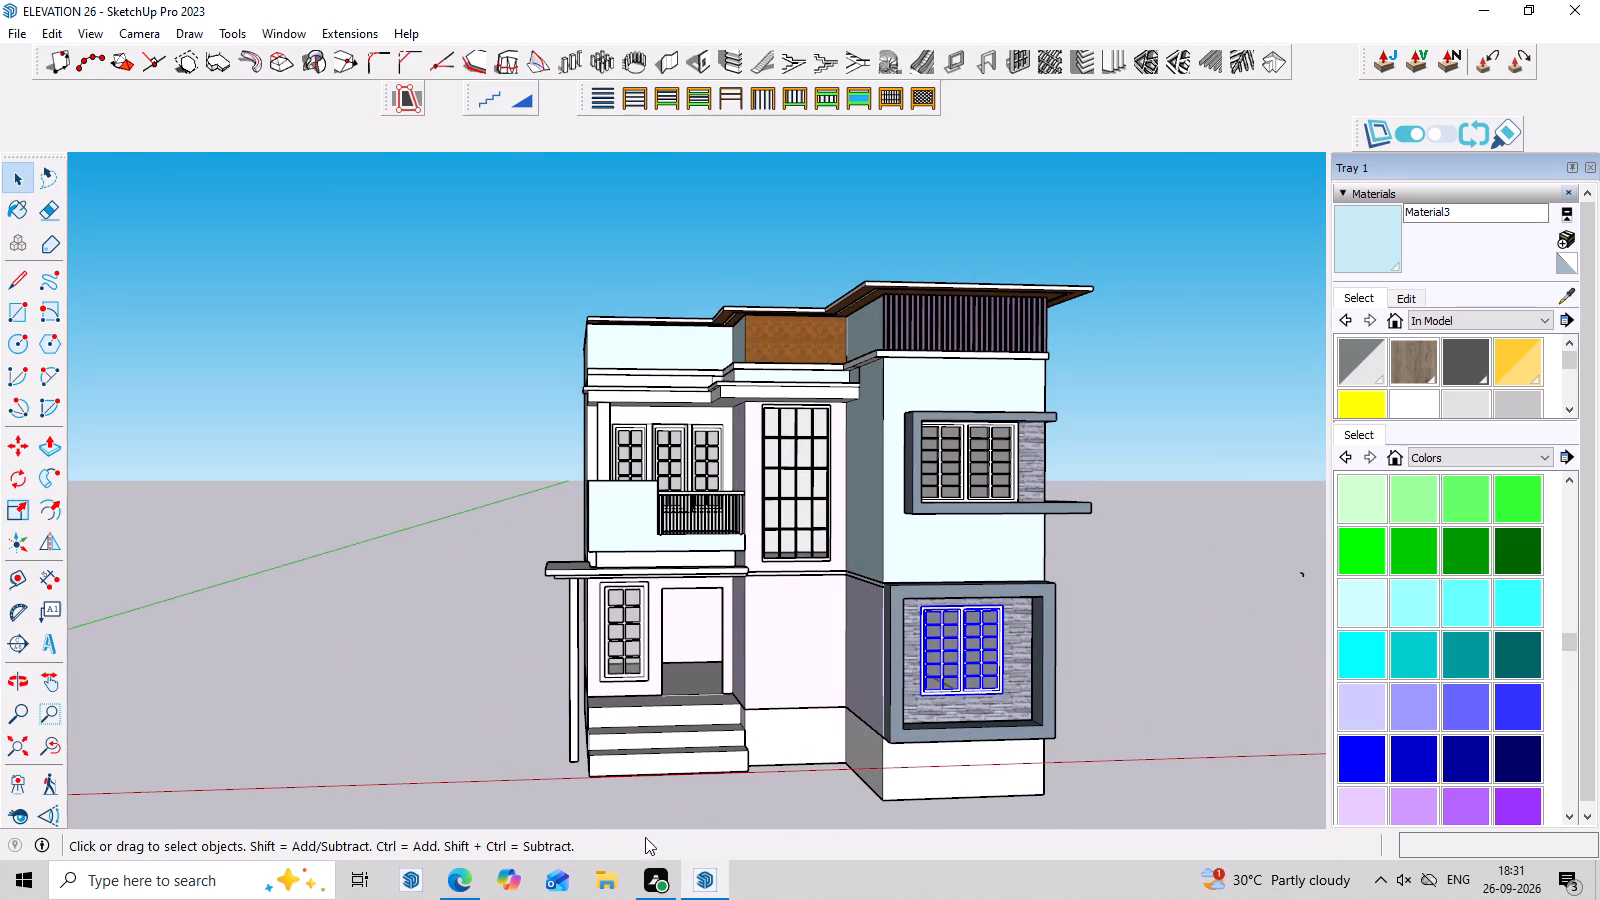
# Switch to Edge, return to the 3D Warehouse WINDOW results and download the white two-pane window with a handle as a SketchUp file.
pyautogui.click(462, 889)
pyautogui.scroll(-2, 824, 564)
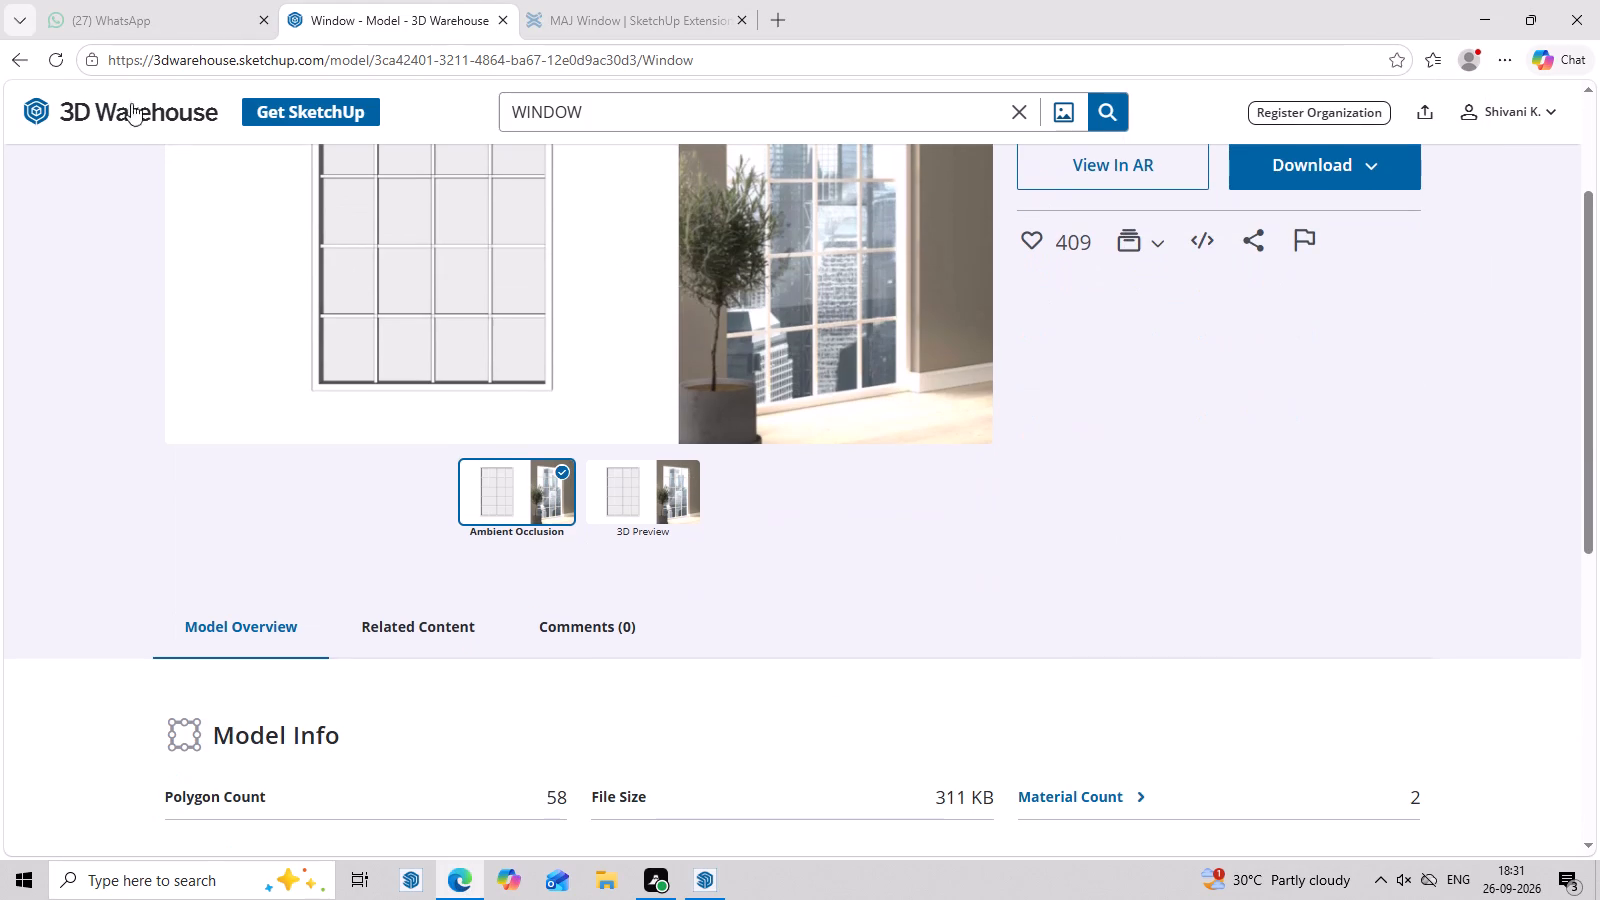
pyautogui.click(27, 65)
pyautogui.scroll(-3, 473, 356)
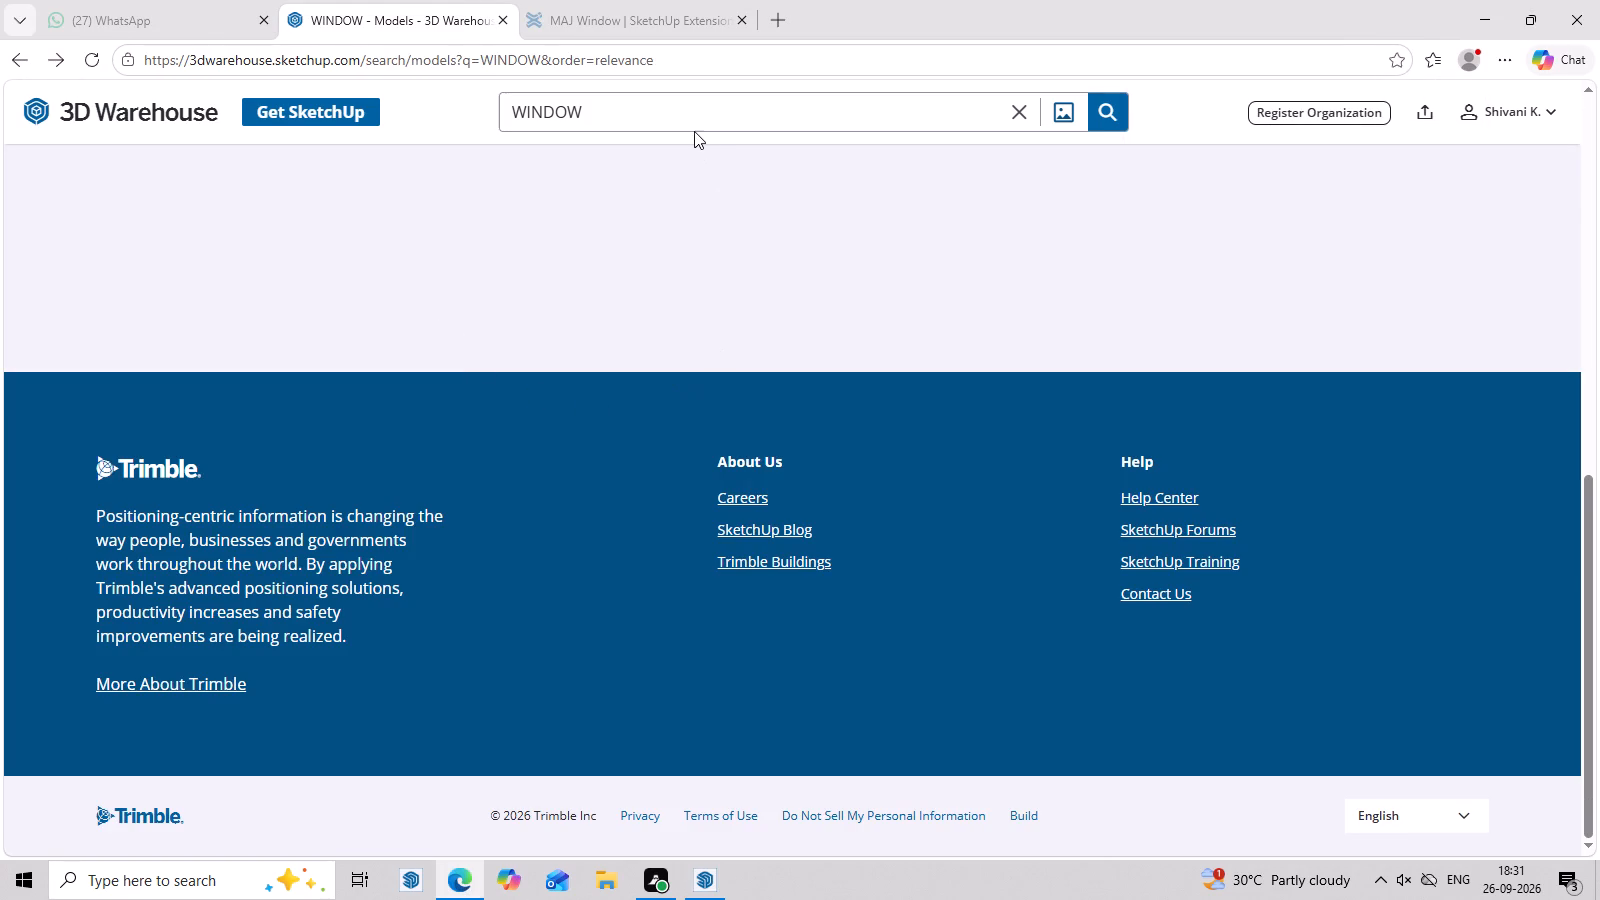
pyautogui.click(694, 131)
pyautogui.scroll(2, 829, 574)
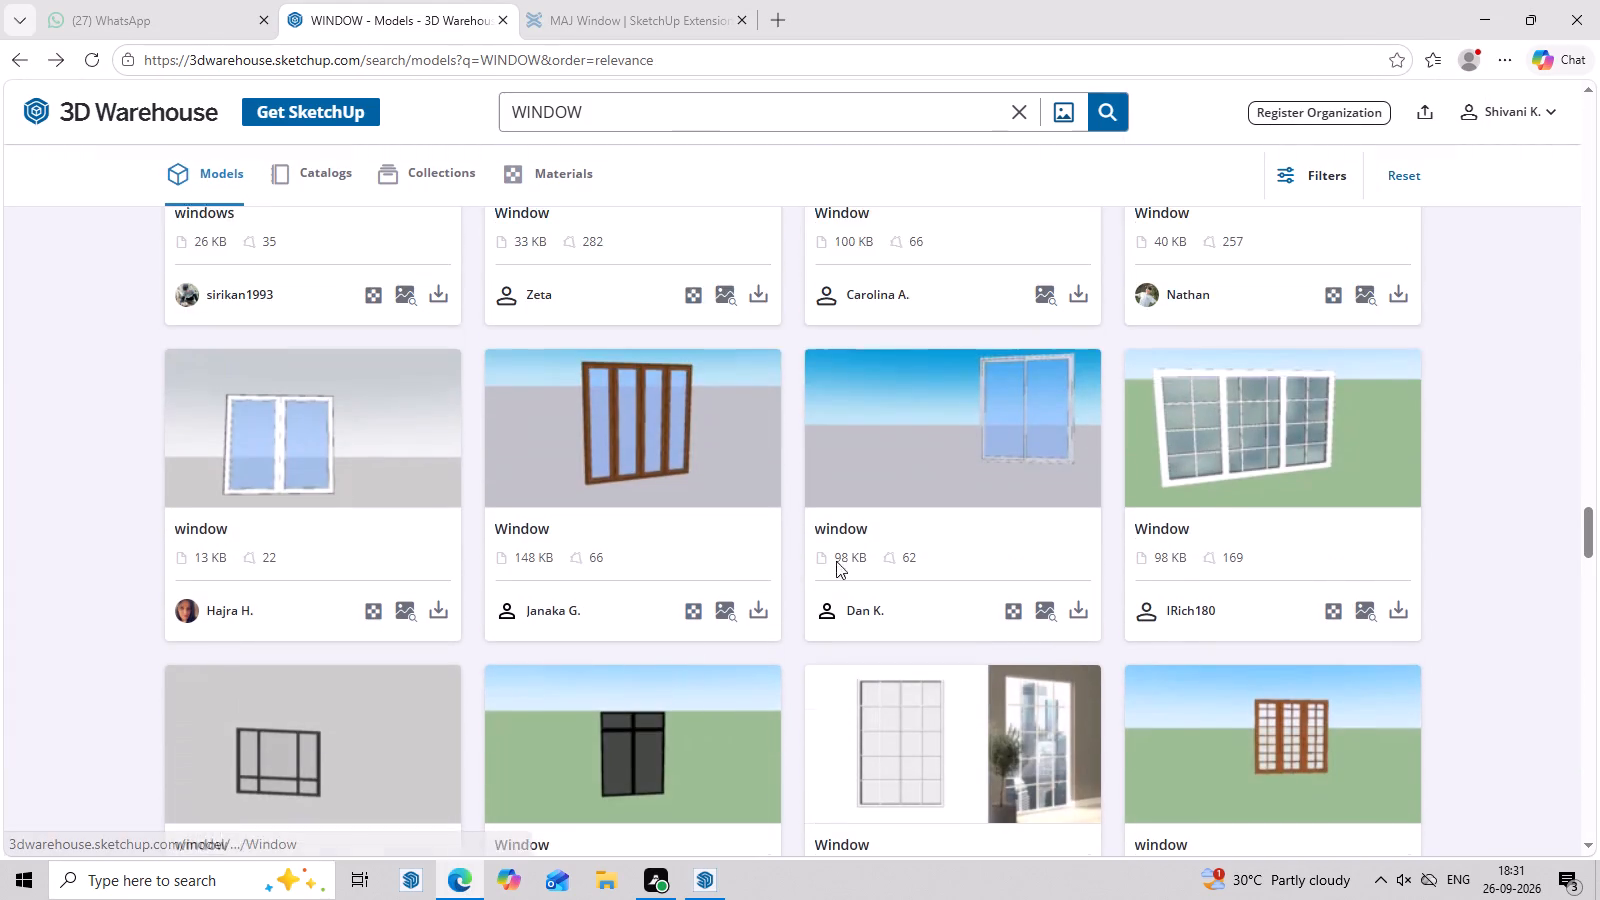
pyautogui.scroll(10, 837, 560)
pyautogui.scroll(-3, 794, 600)
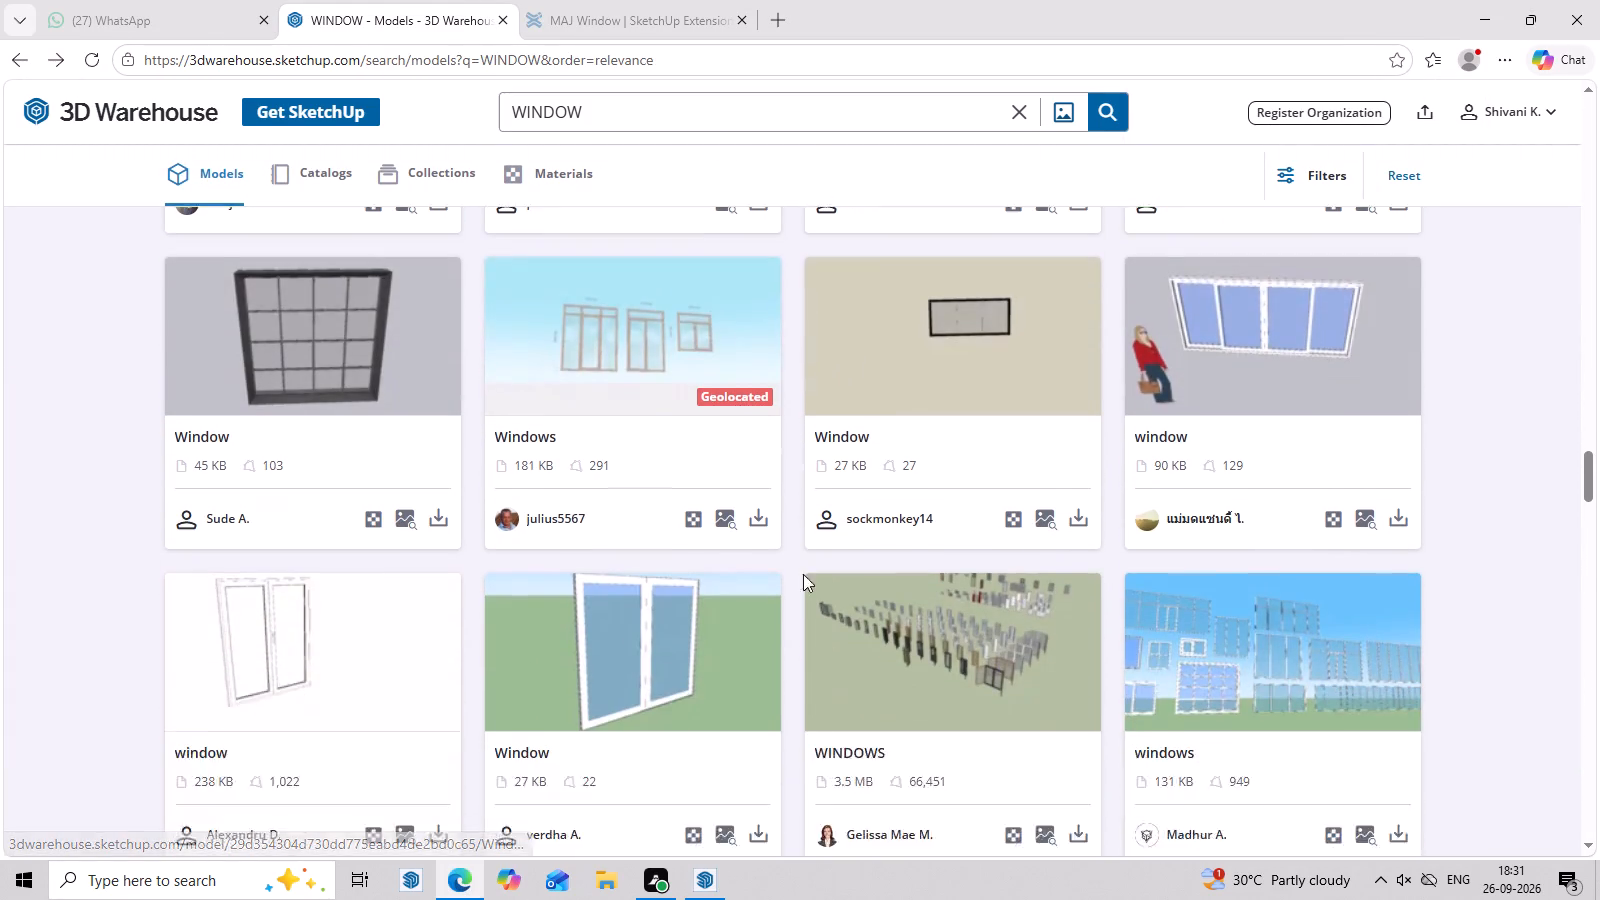
pyautogui.click(362, 534)
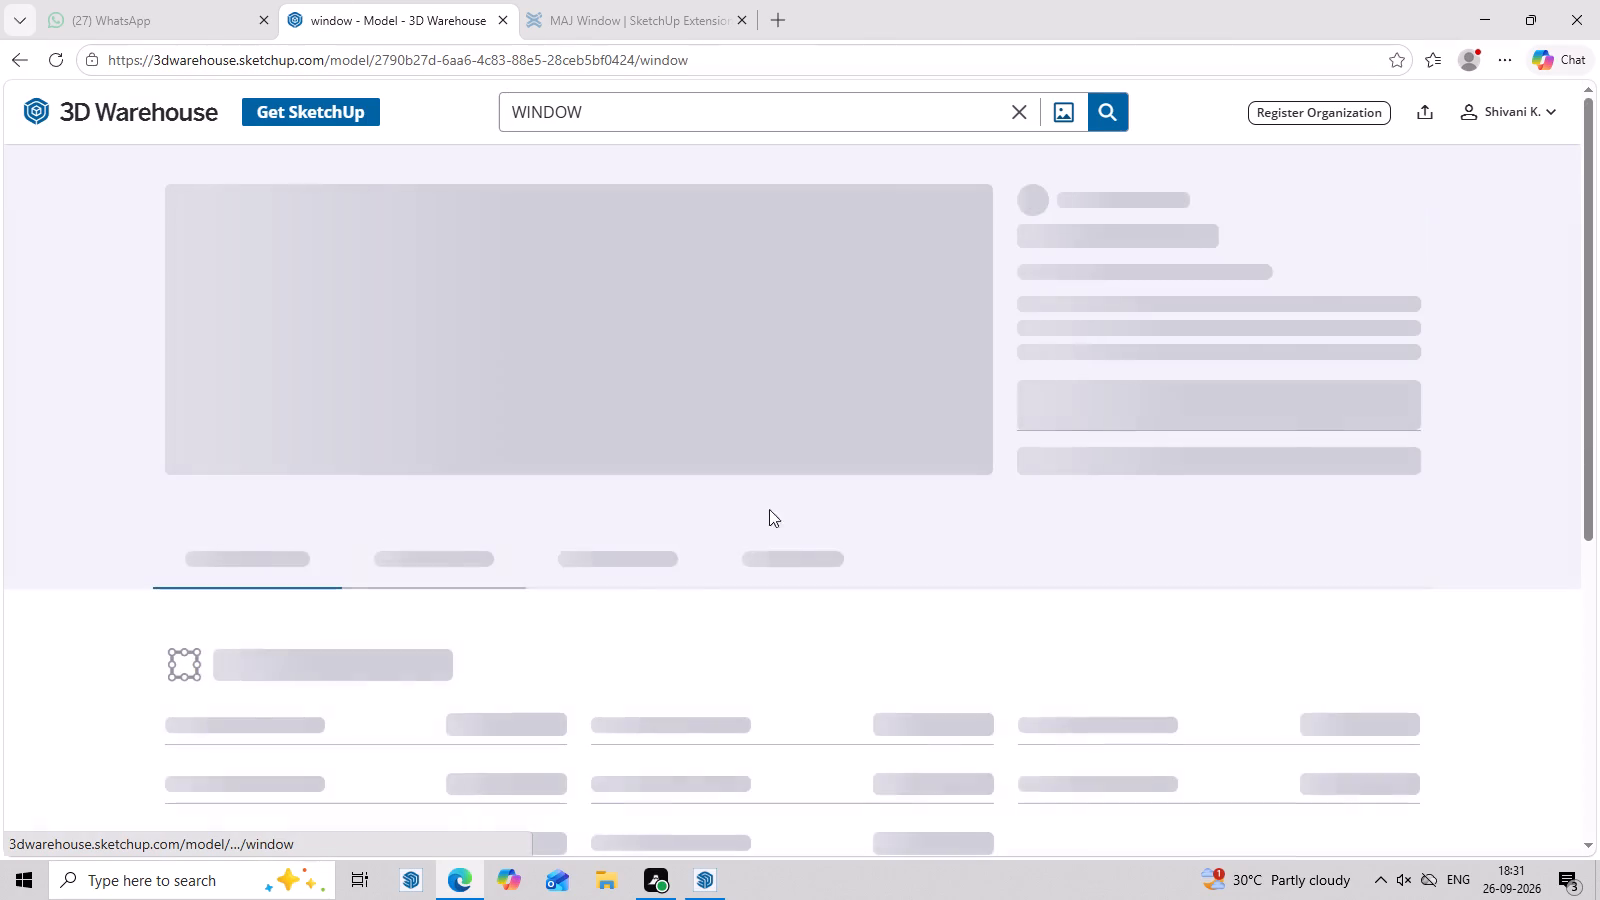
pyautogui.click(1301, 442)
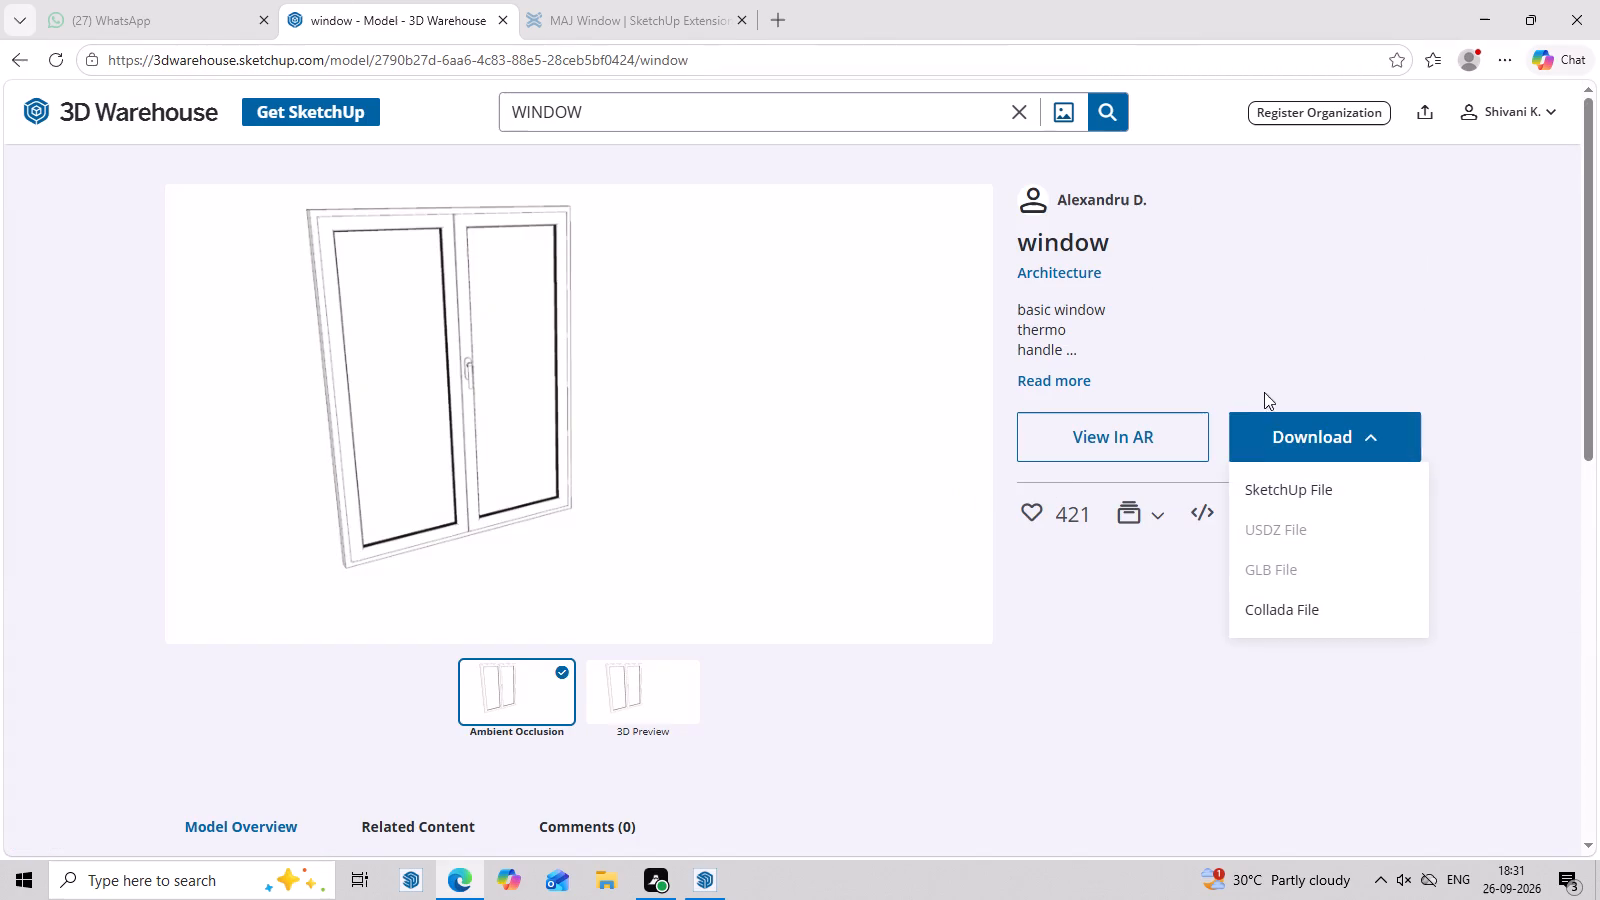
pyautogui.click(1258, 488)
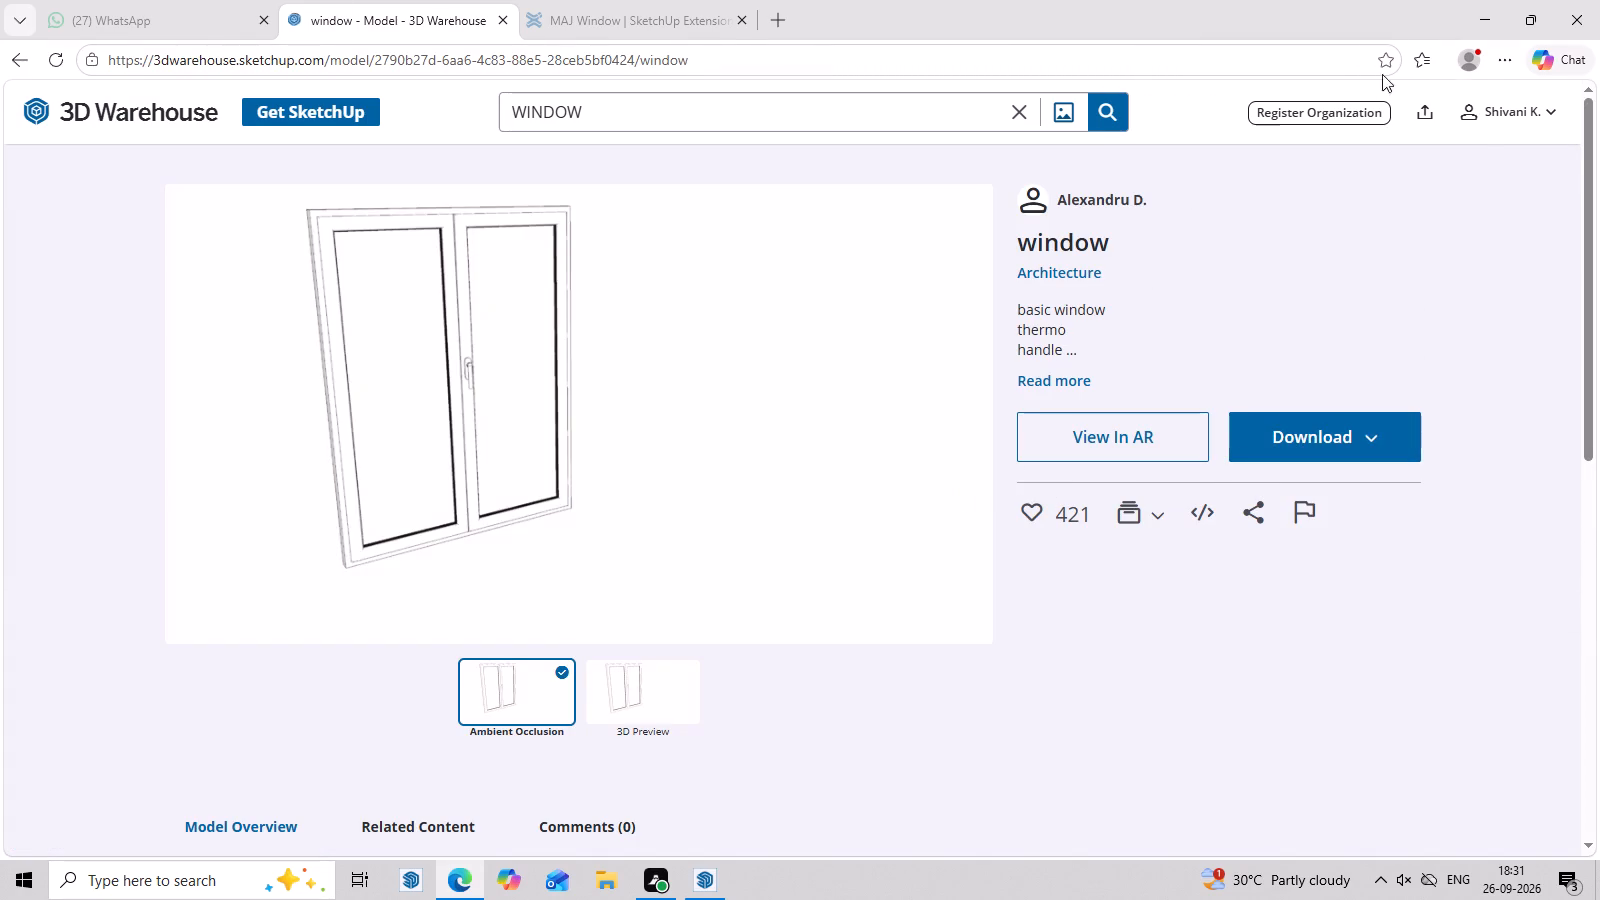
# Switch back to SketchUp and delete the selected window from the ground-floor stone-clad opening.
pyautogui.click(707, 881)
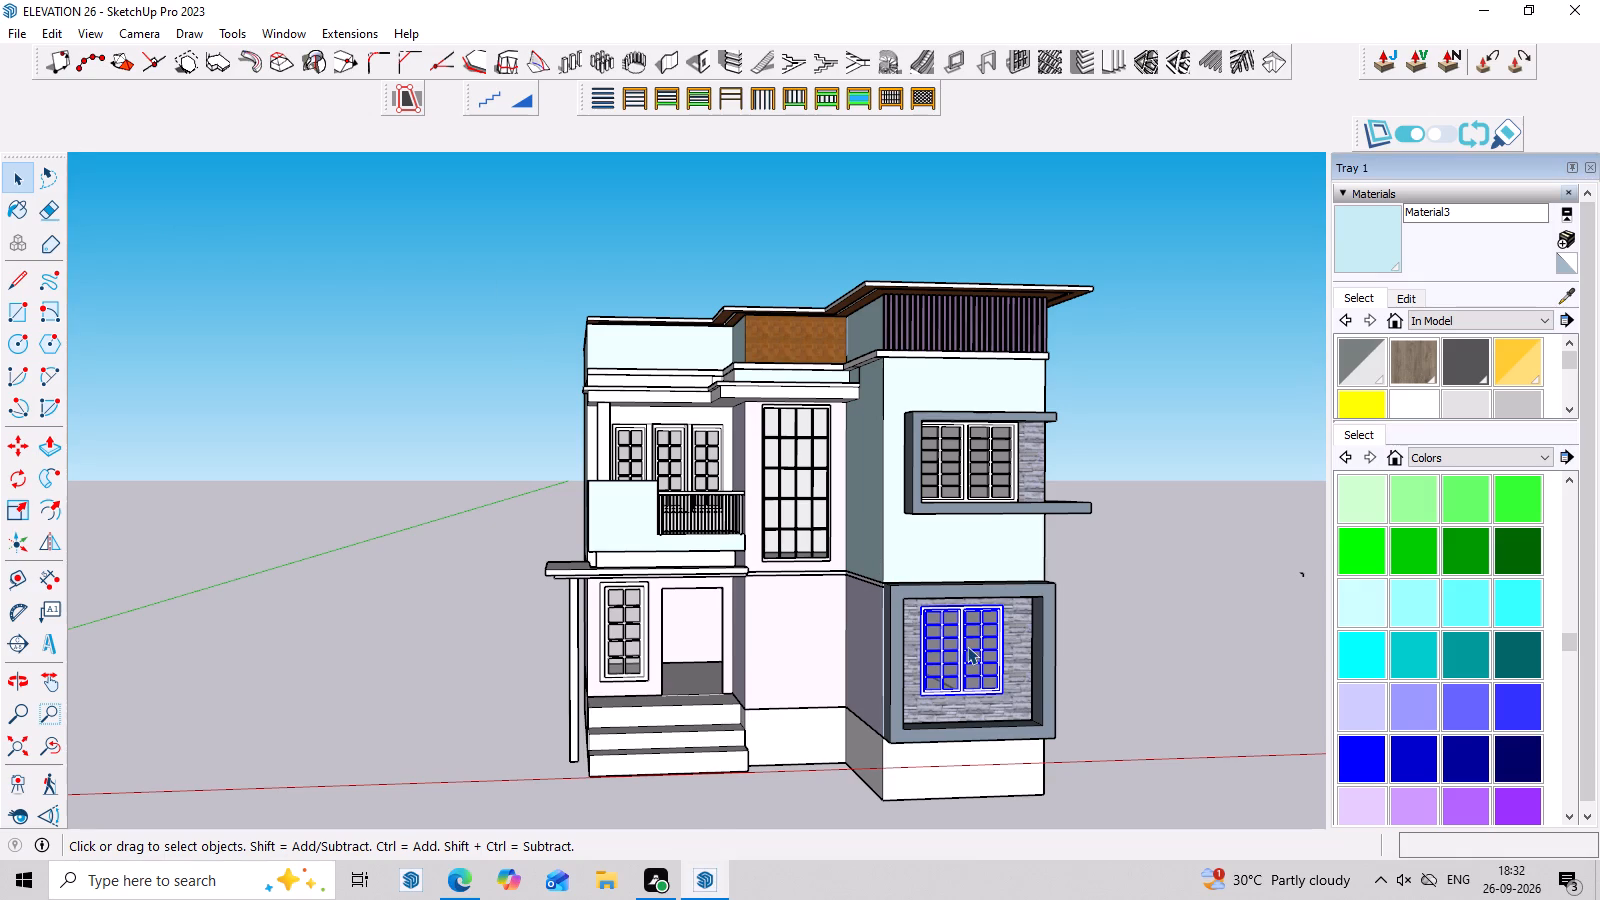
pyautogui.press('Delete')
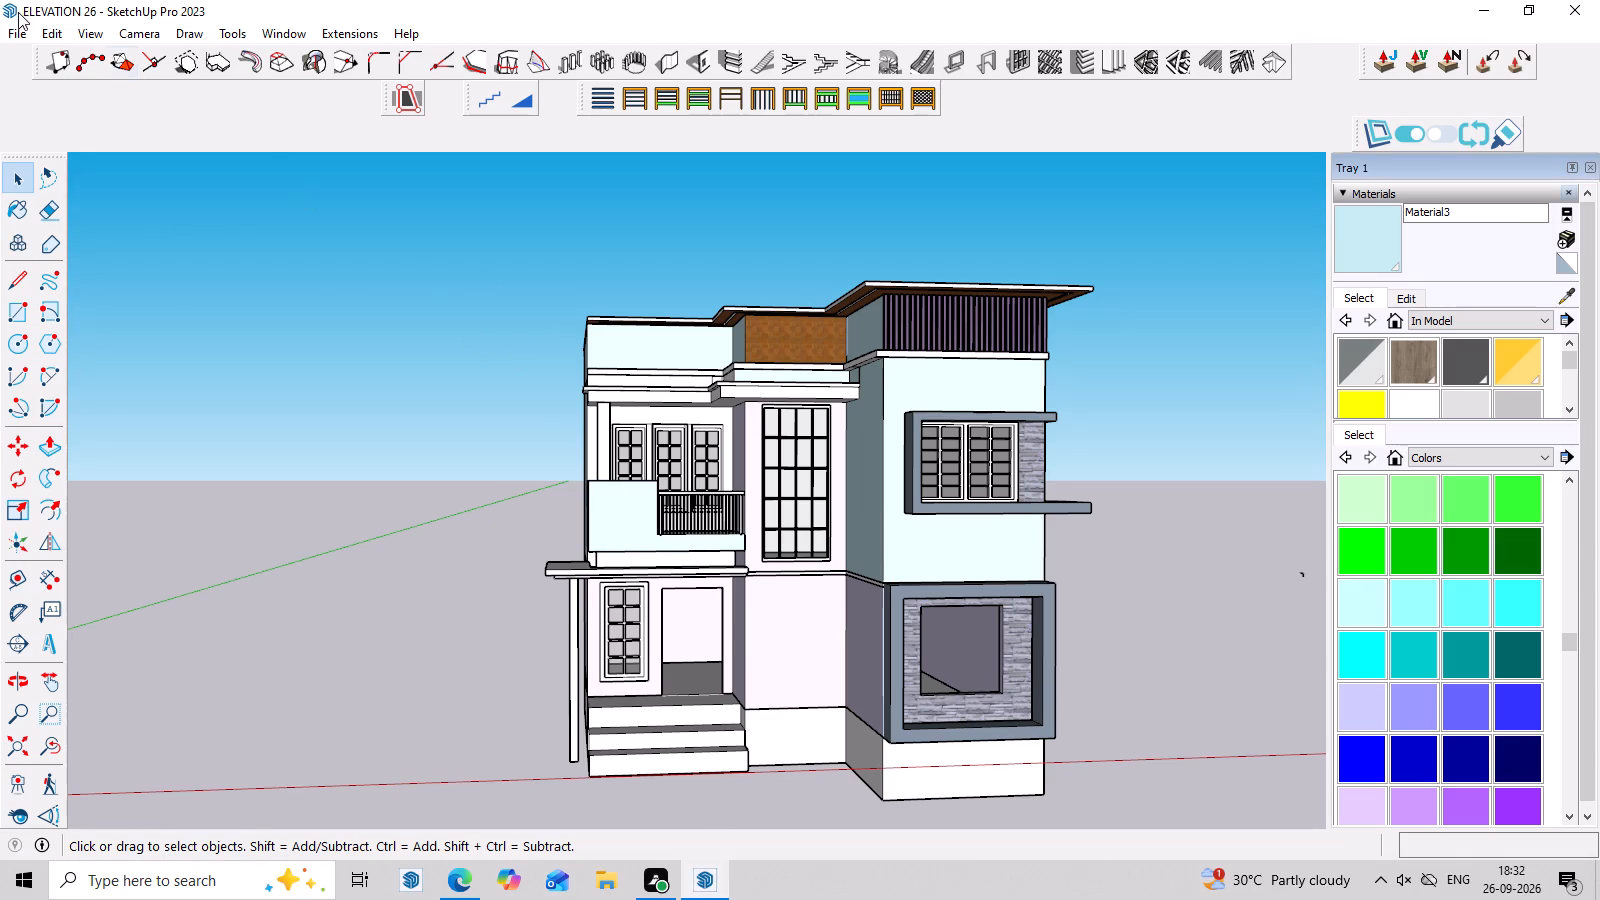
# Import the normal+window file from Downloads and place it in front of the house near the ground-floor stone-clad frame.
pyautogui.click(14, 35)
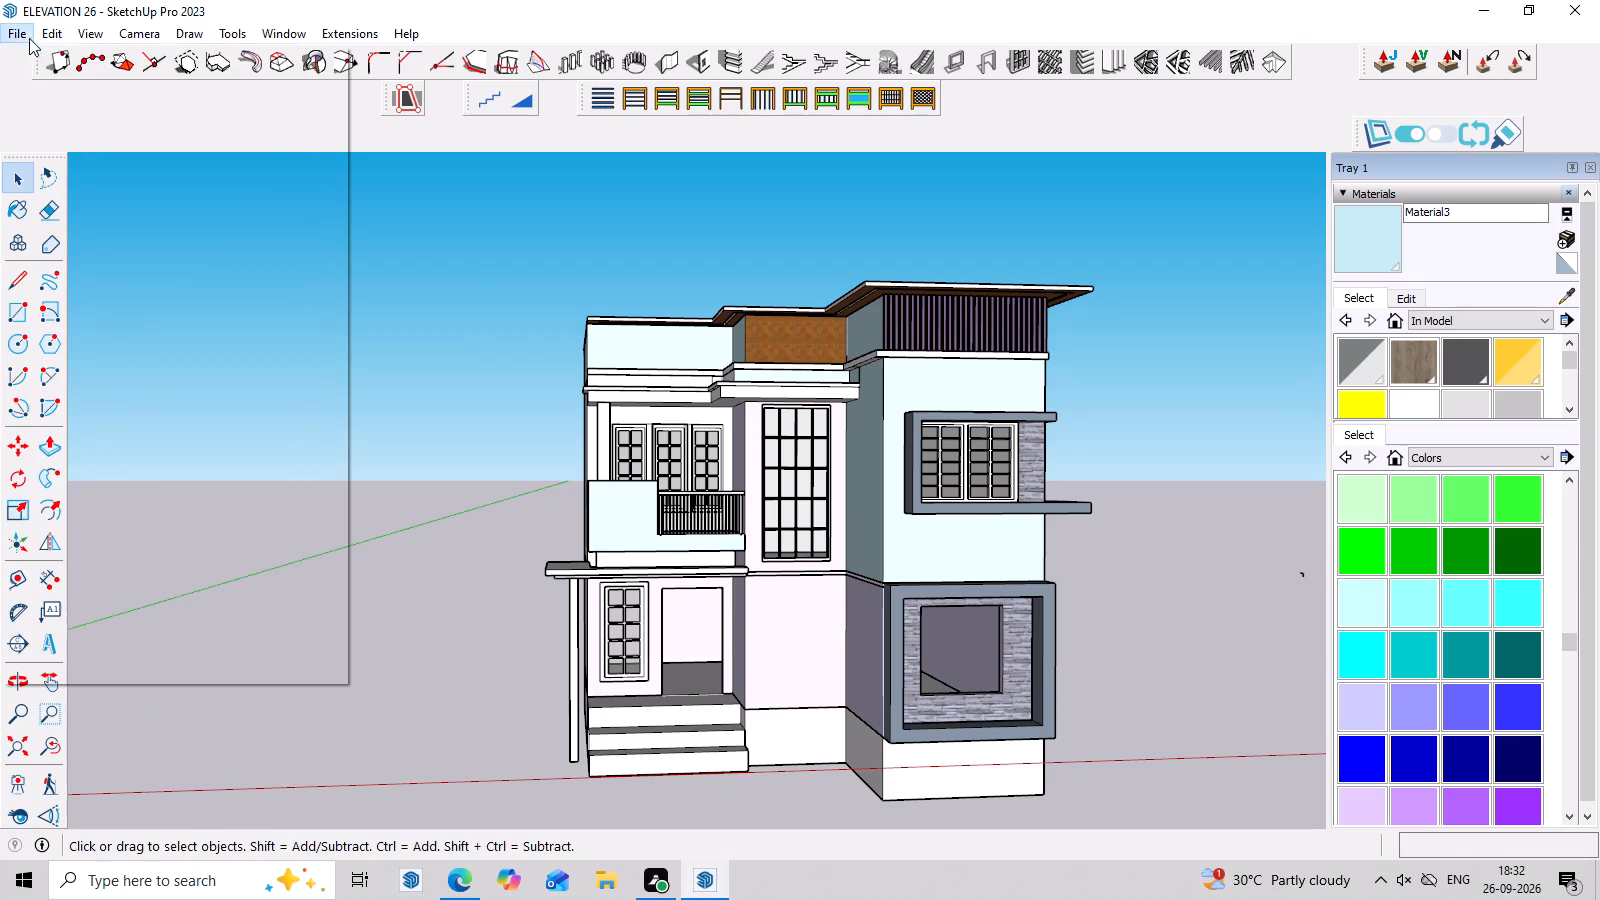
pyautogui.click(73, 349)
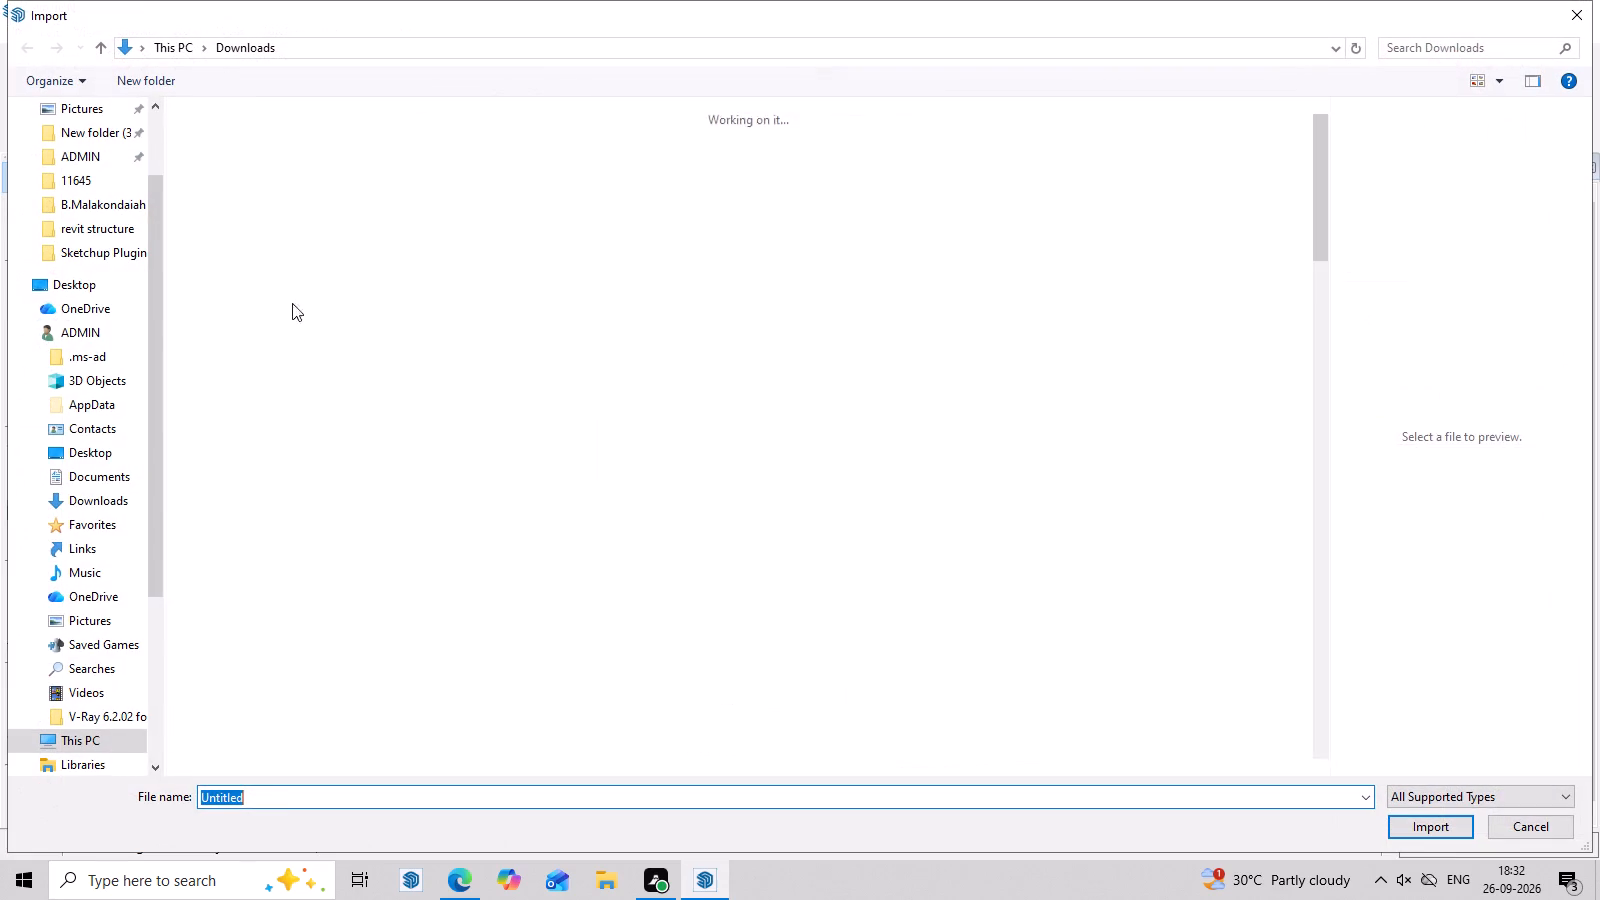
pyautogui.click(208, 152)
pyautogui.click(1450, 827)
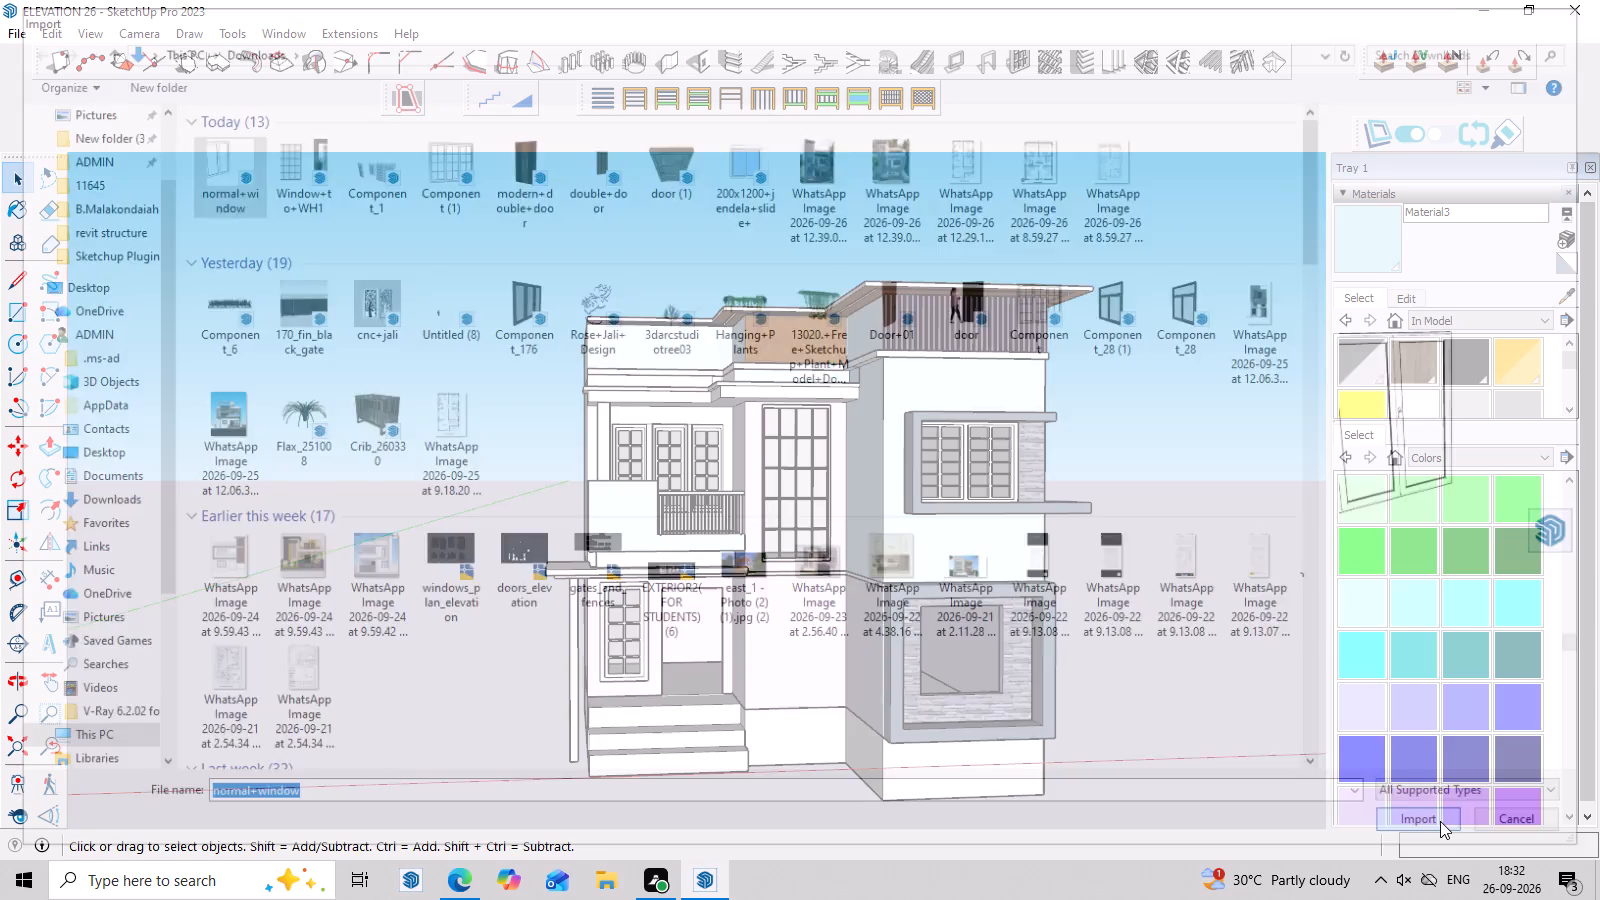
pyautogui.scroll(-5, 1080, 652)
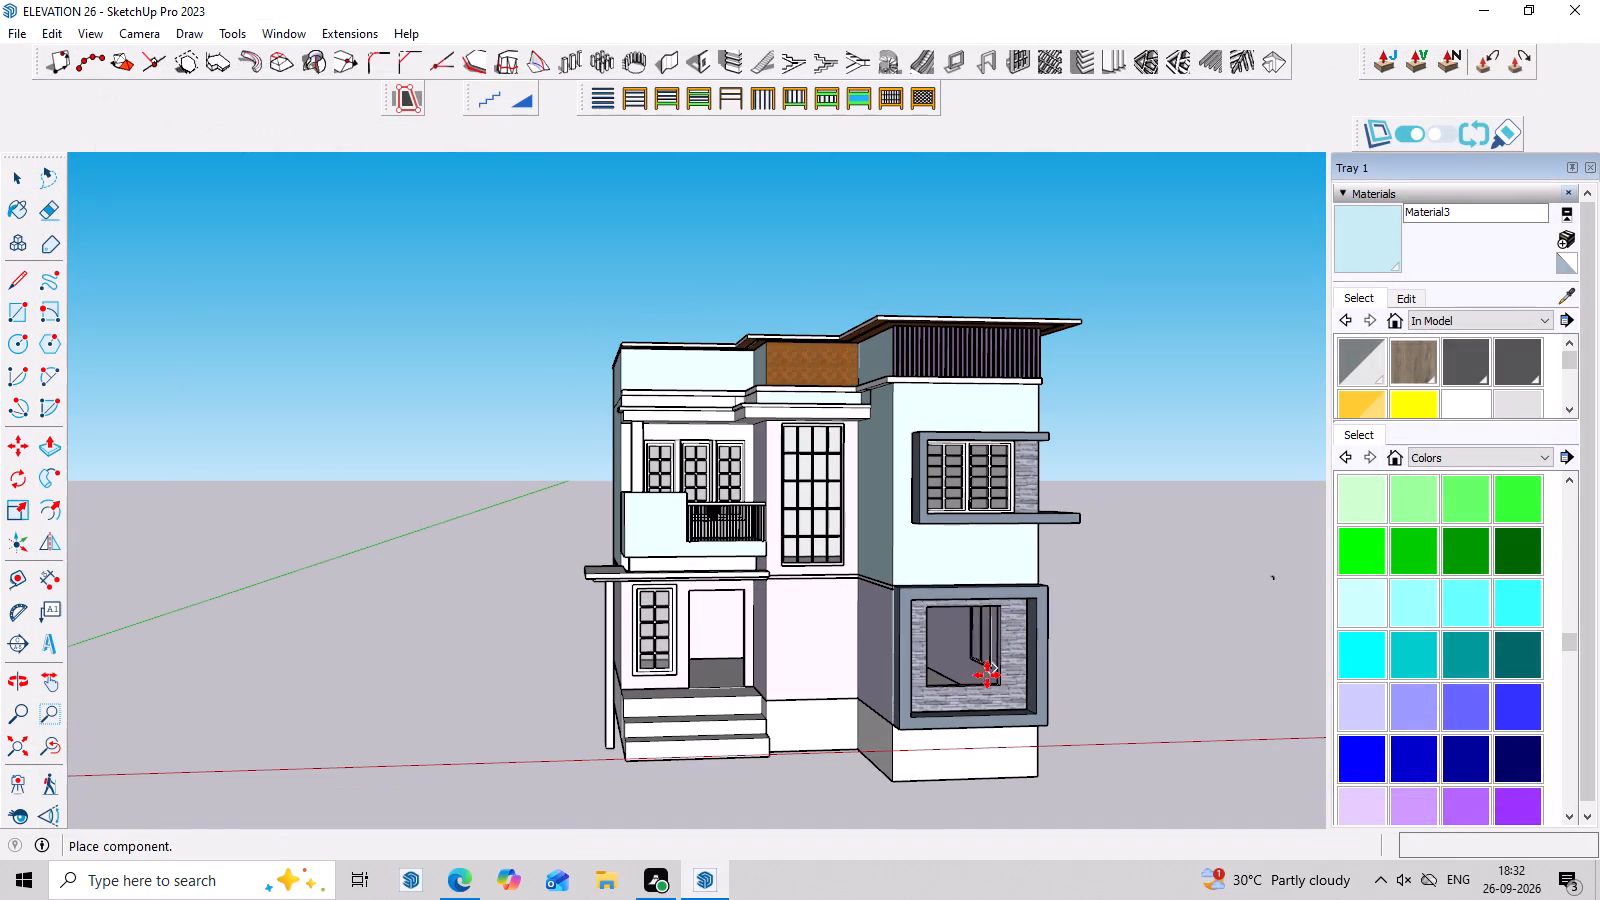
pyautogui.click(1139, 700)
# Rotate the imported window 90 degrees horizontally about its bottom corner so it runs parallel to the front wall.
pyautogui.moveTo(1176, 700); pyautogui.dragTo(672, 710, button='middle')
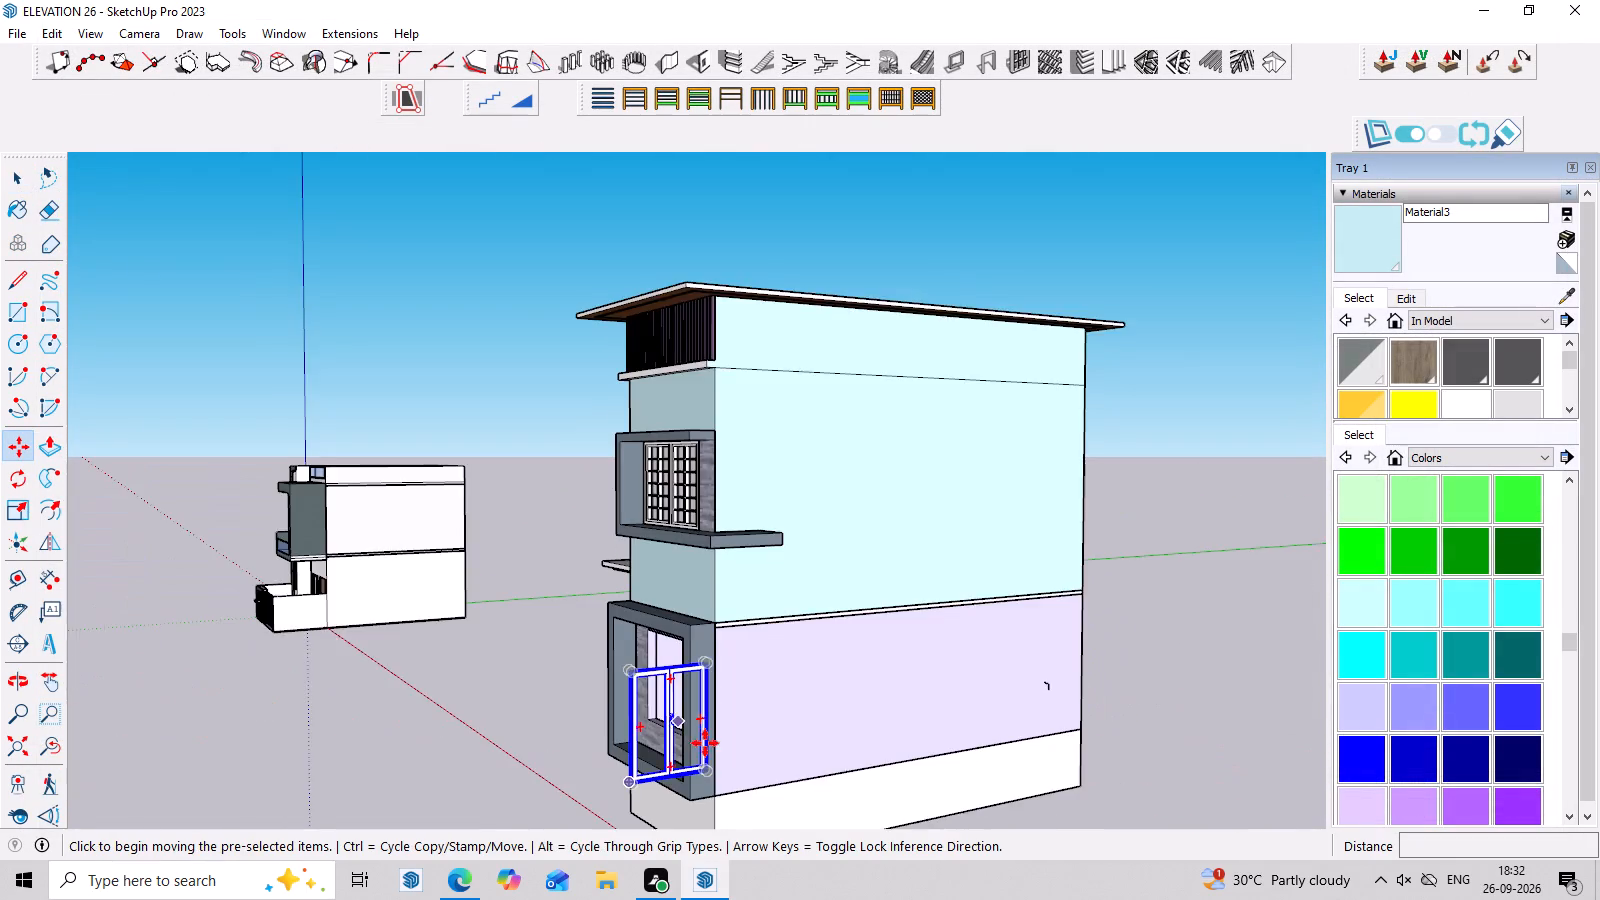
pyautogui.scroll(5, 706, 743)
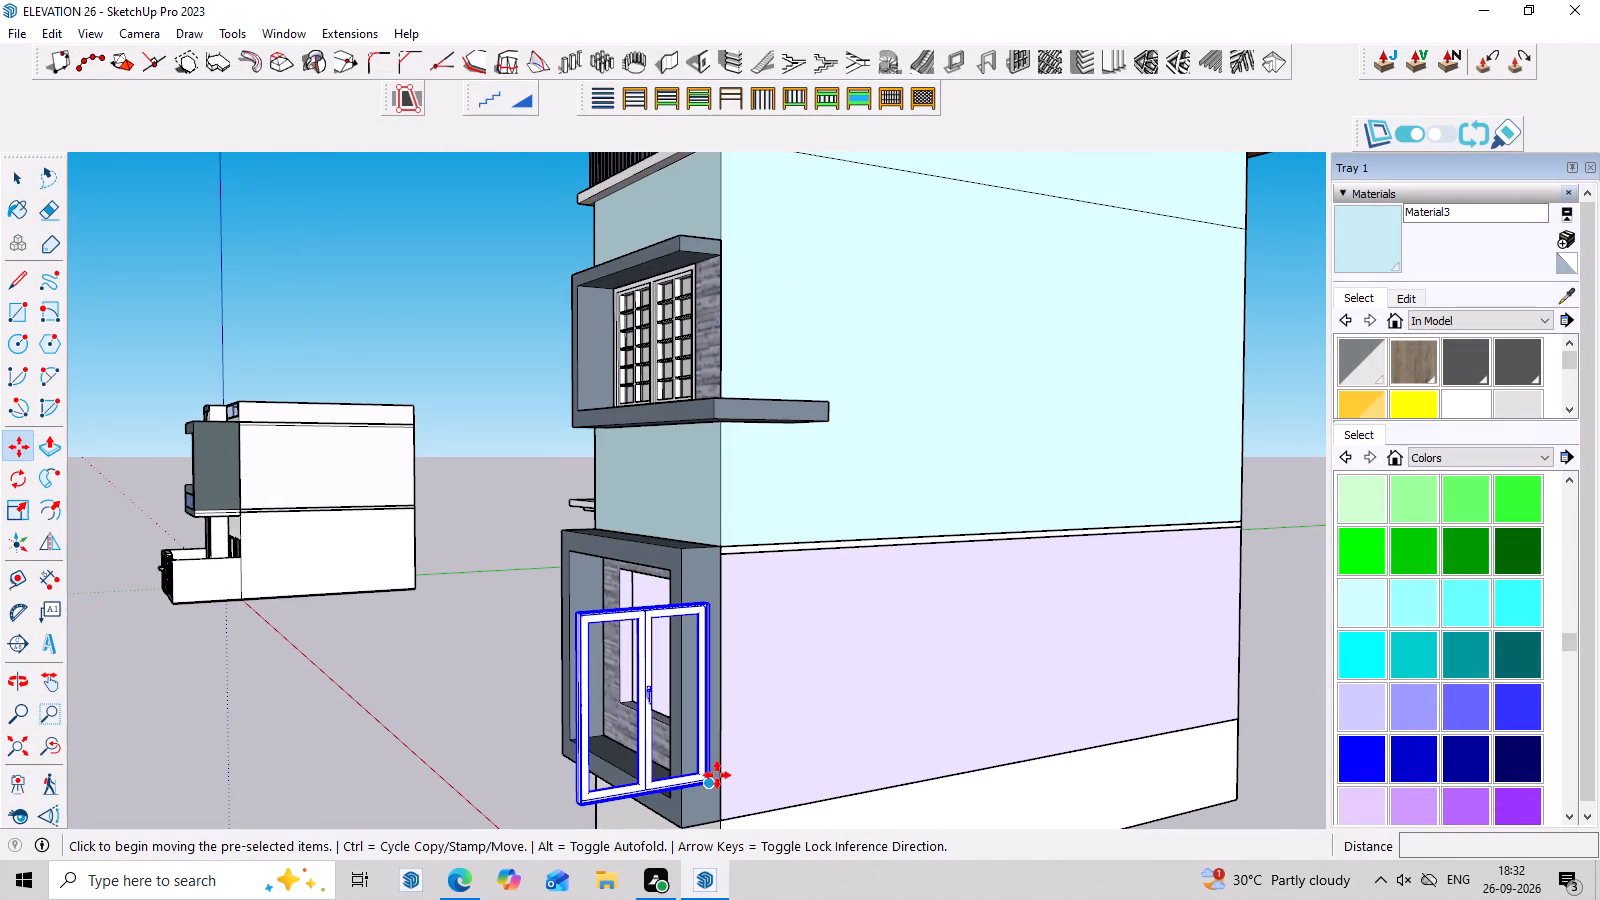
pyautogui.press('q')
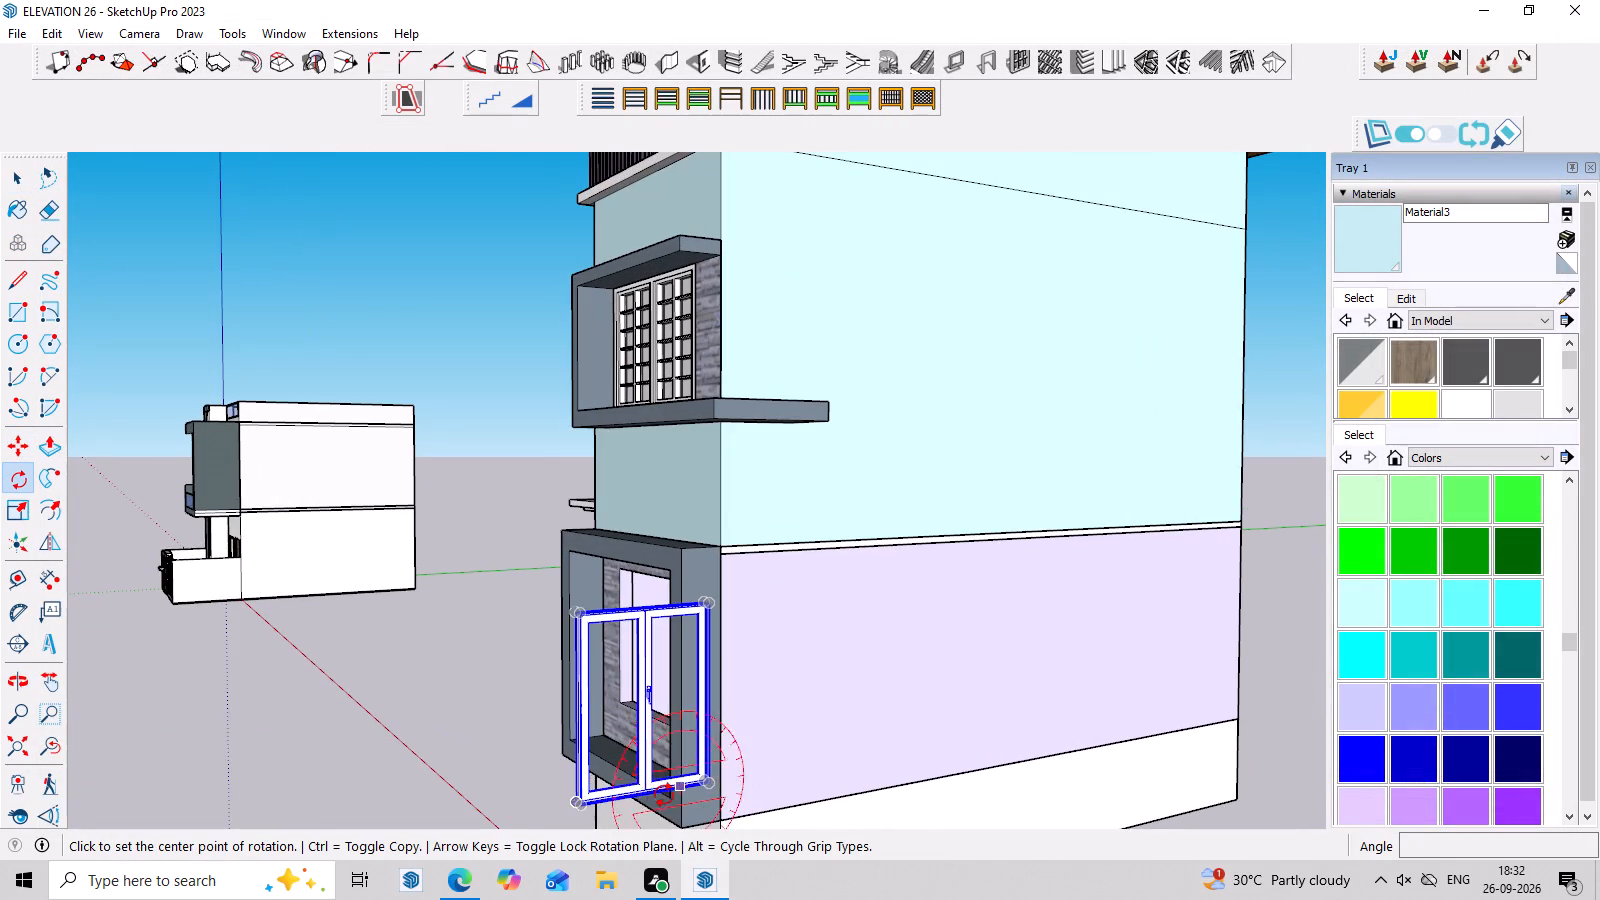
pyautogui.click(584, 814)
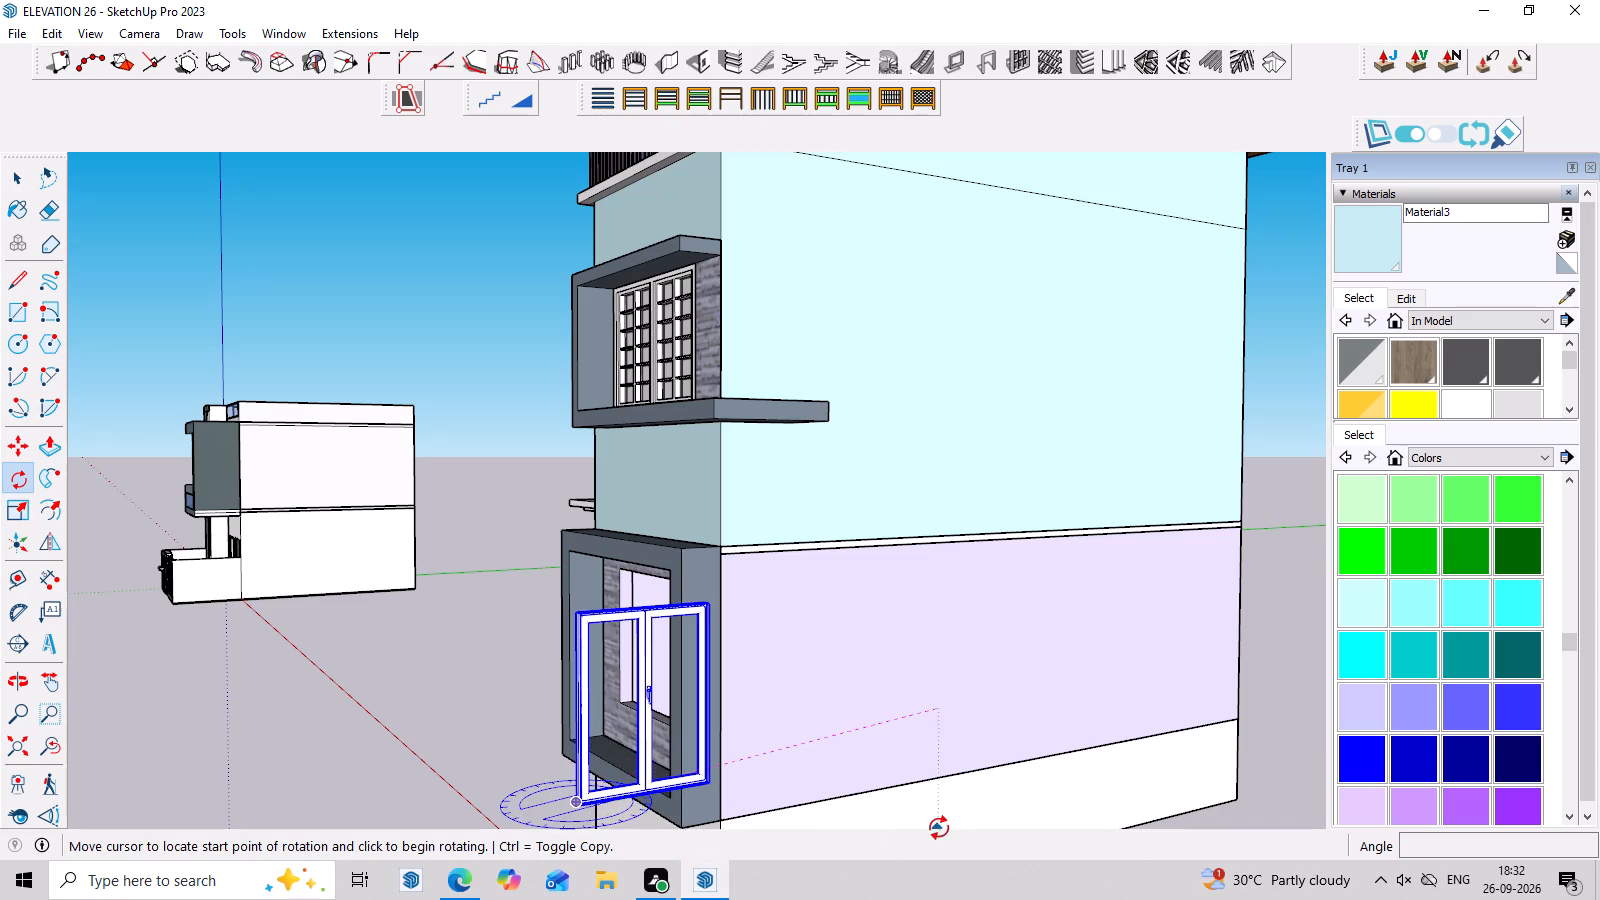
pyautogui.moveTo(941, 823); pyautogui.dragTo(1126, 711, button='middle')
pyautogui.click(1247, 684)
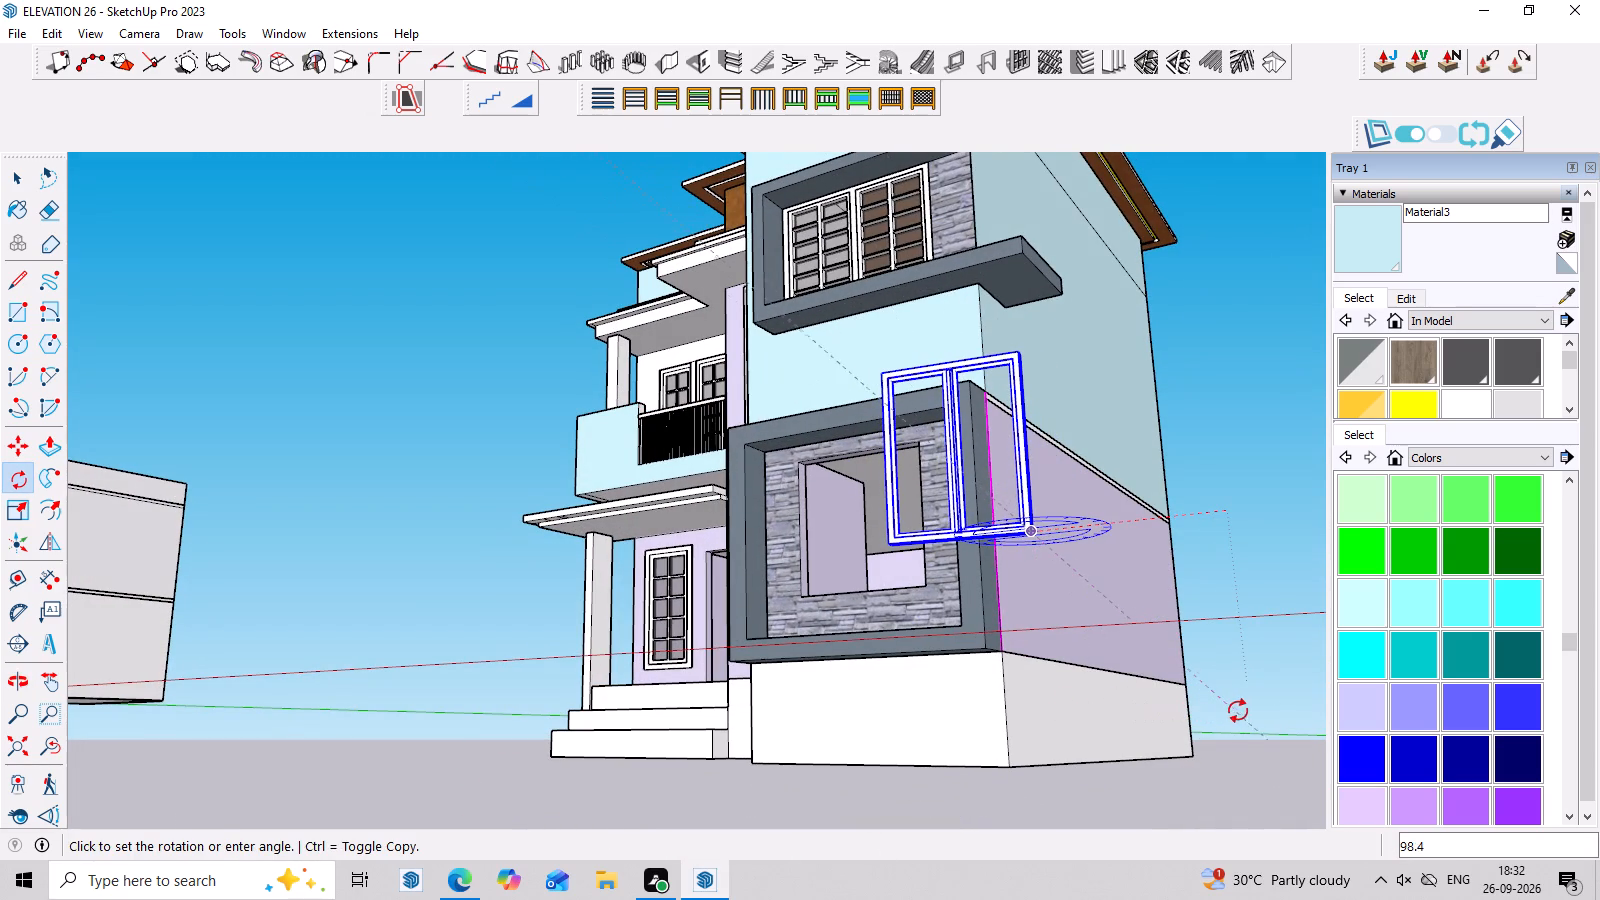
pyautogui.moveTo(1243, 711); pyautogui.dragTo(1243, 792, button='middle')
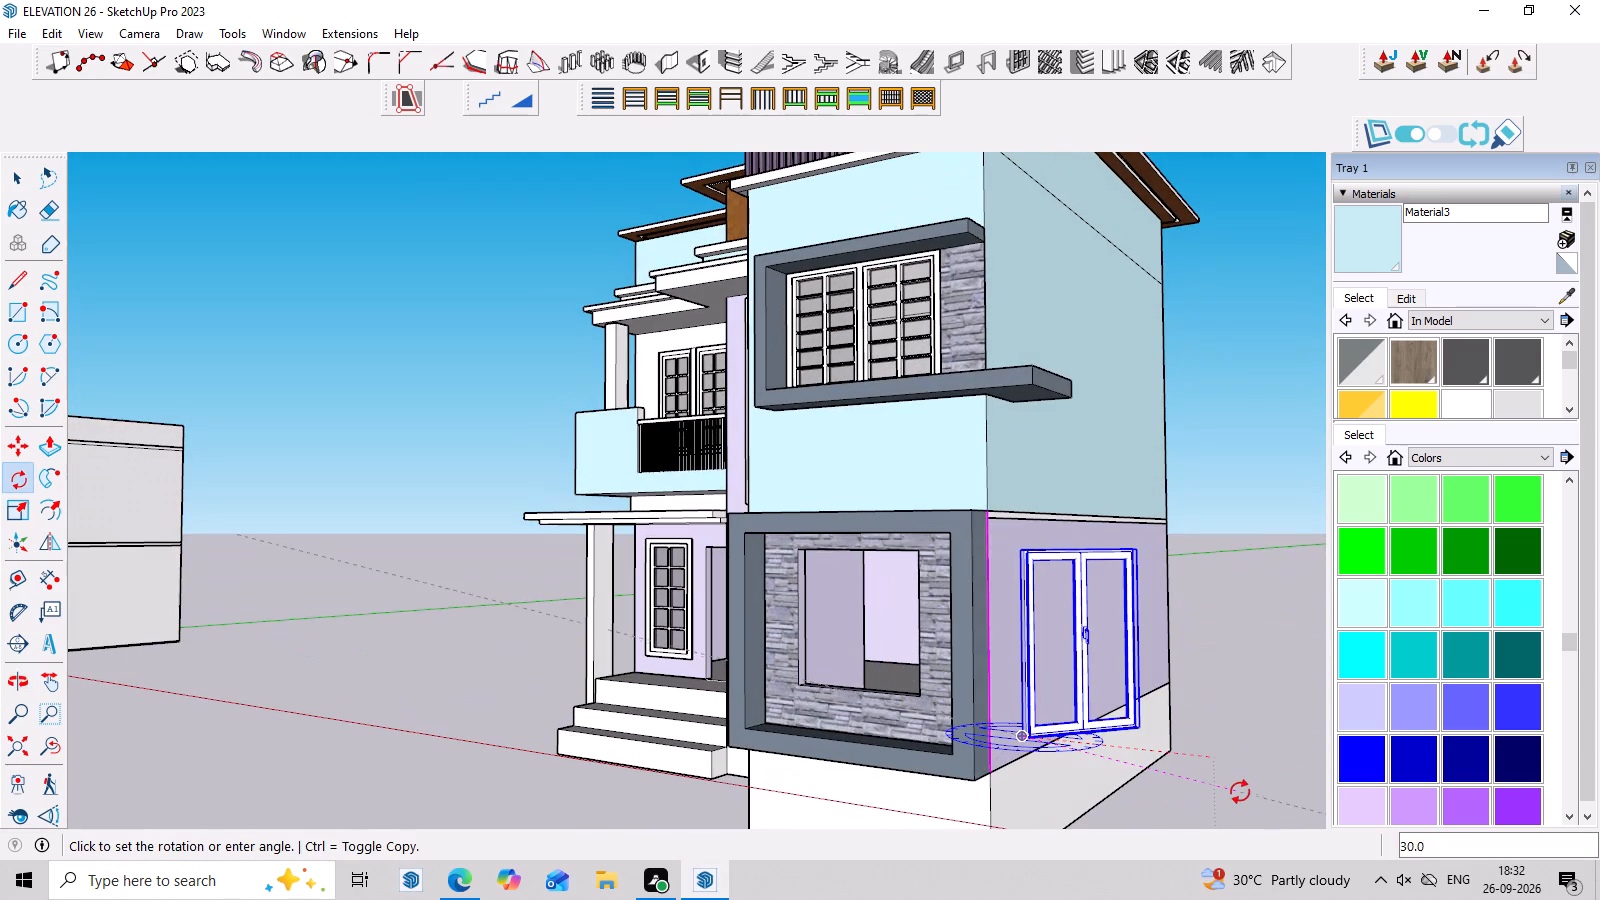
pyautogui.click(1187, 663)
pyautogui.press('space')
# Flip the two-pane window front to back so its handle faces outwards, and deselect it.
pyautogui.moveTo(1026, 731); pyautogui.dragTo(1184, 755, button='middle')
pyautogui.press('m')
pyautogui.scroll(6, 1062, 740)
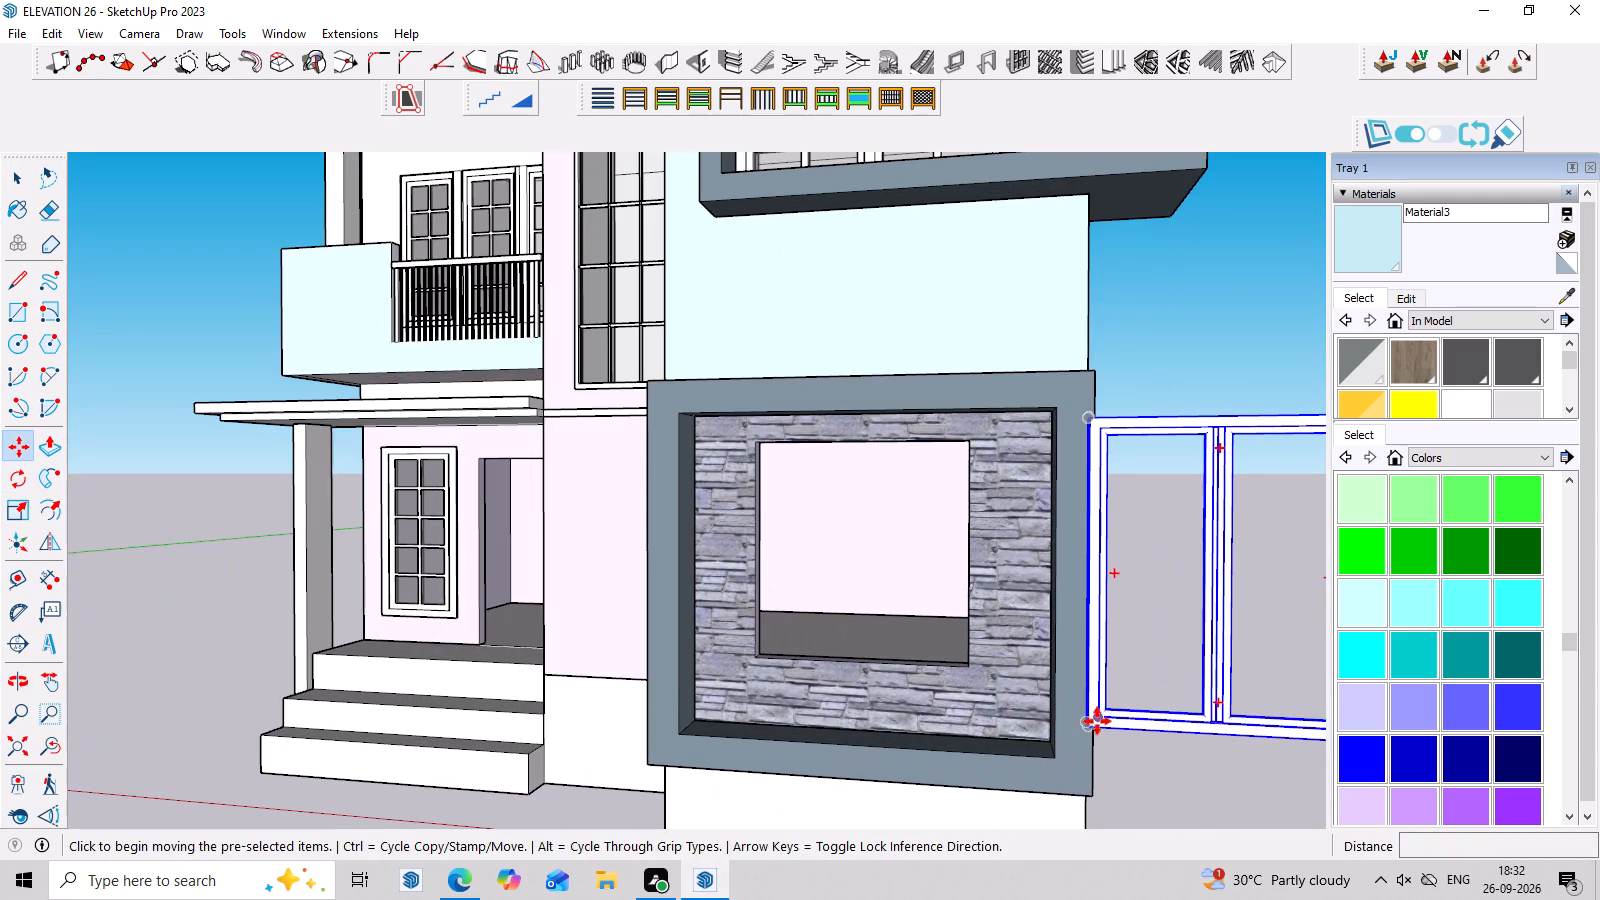
pyautogui.moveTo(1094, 721); pyautogui.dragTo(596, 733, button='middle')
pyautogui.scroll(-3, 597, 680)
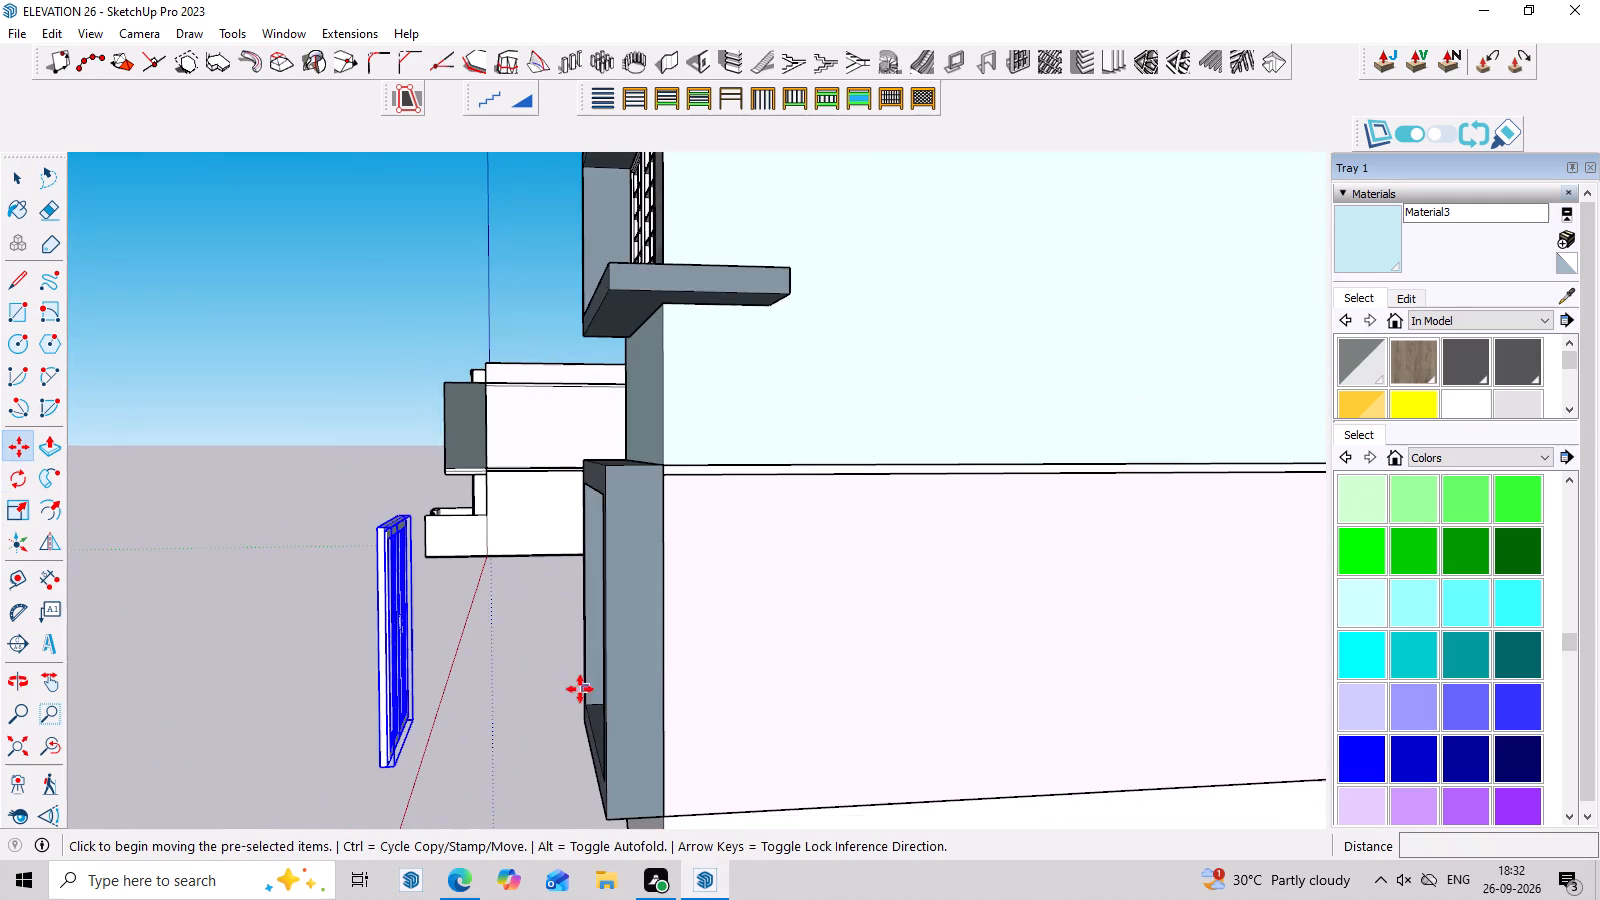
pyautogui.moveTo(593, 690); pyautogui.dragTo(730, 693, button='middle')
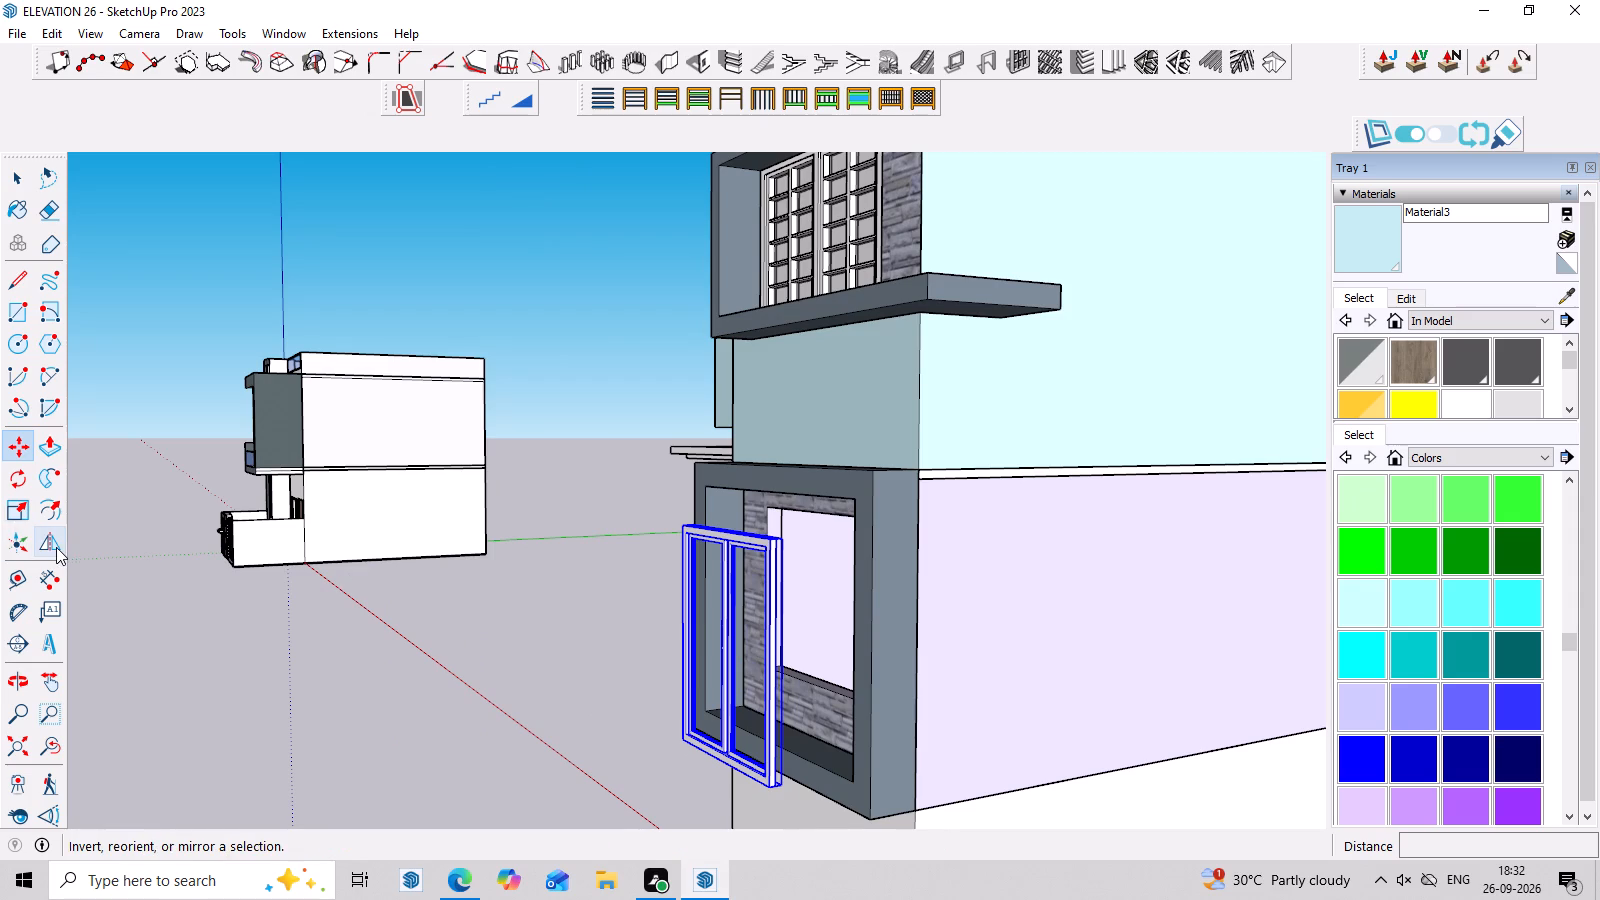
pyautogui.click(56, 547)
pyautogui.moveTo(802, 639); pyautogui.dragTo(764, 648)
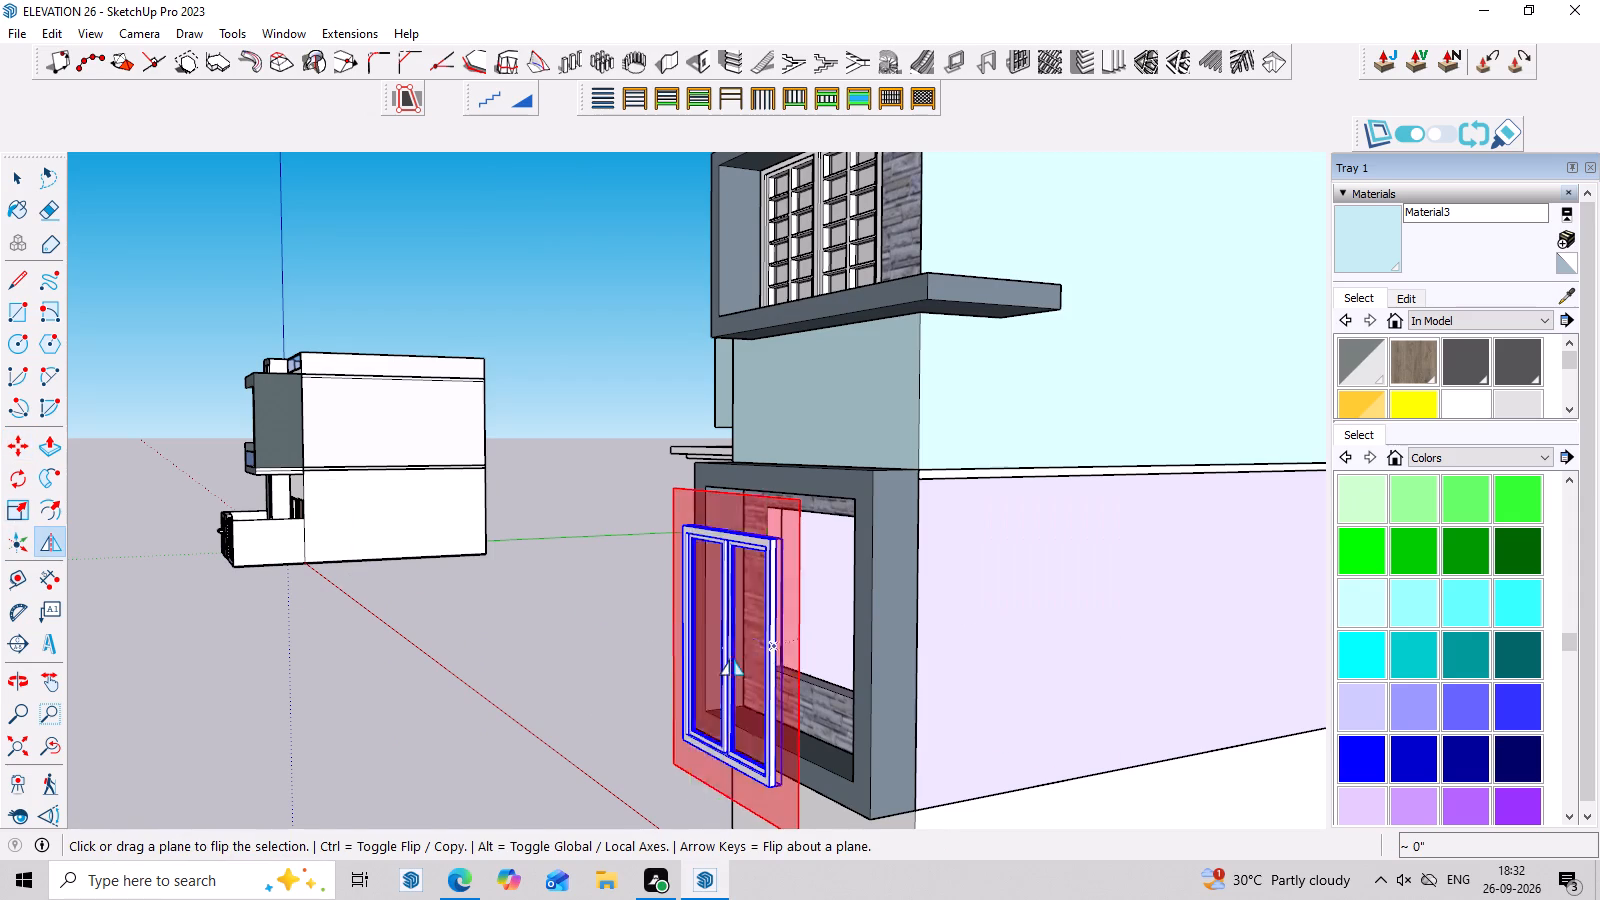
pyautogui.press('space')
pyautogui.click(533, 581)
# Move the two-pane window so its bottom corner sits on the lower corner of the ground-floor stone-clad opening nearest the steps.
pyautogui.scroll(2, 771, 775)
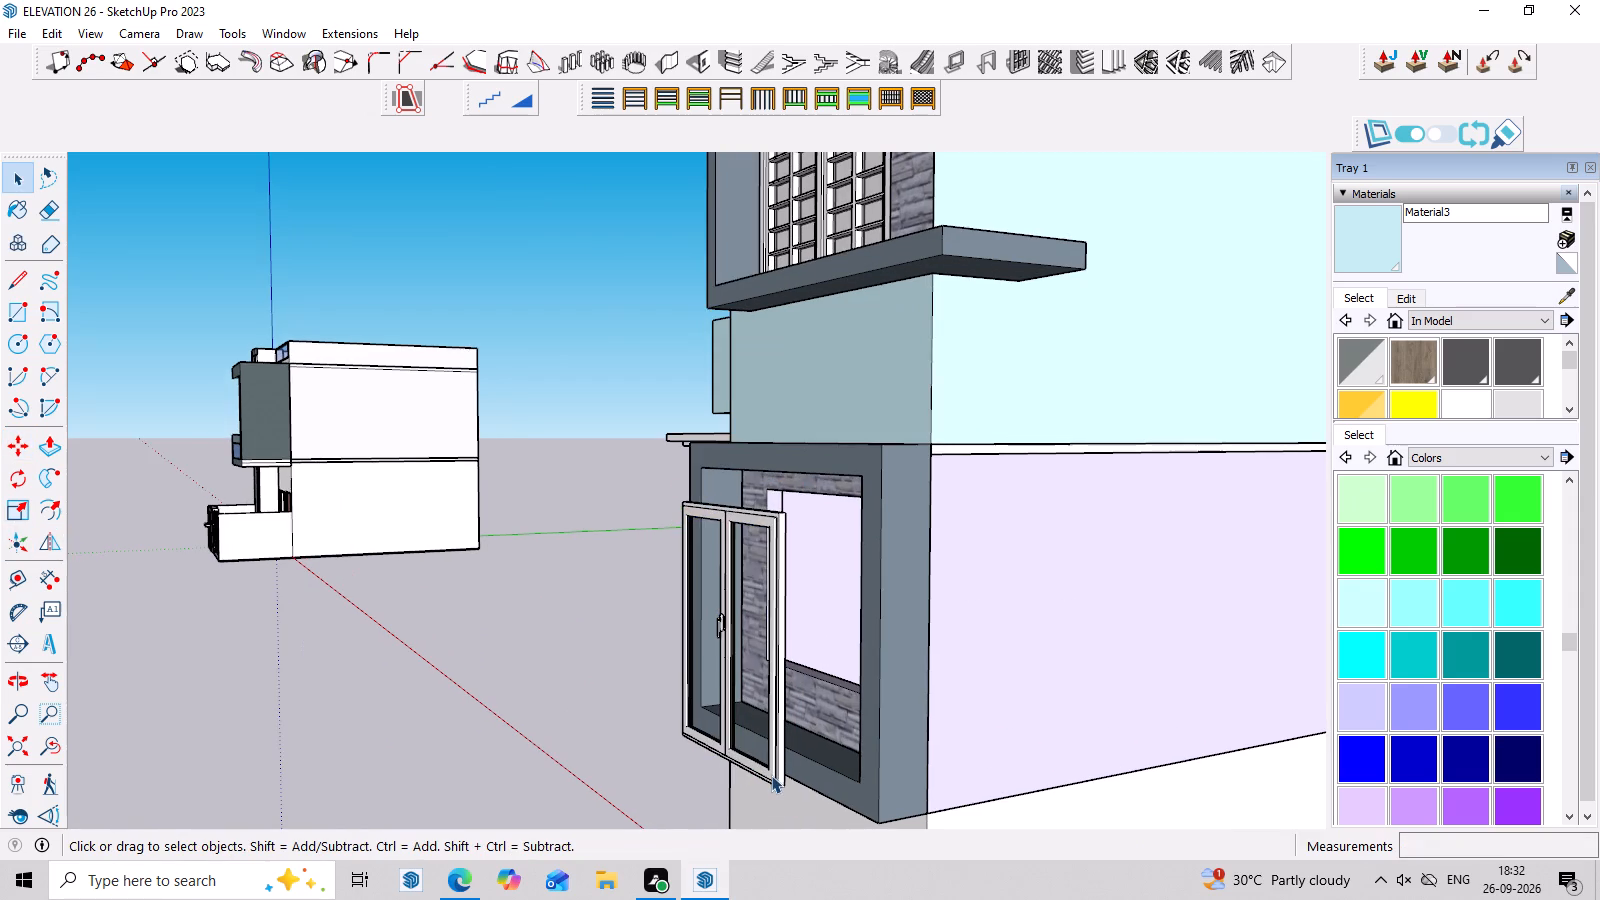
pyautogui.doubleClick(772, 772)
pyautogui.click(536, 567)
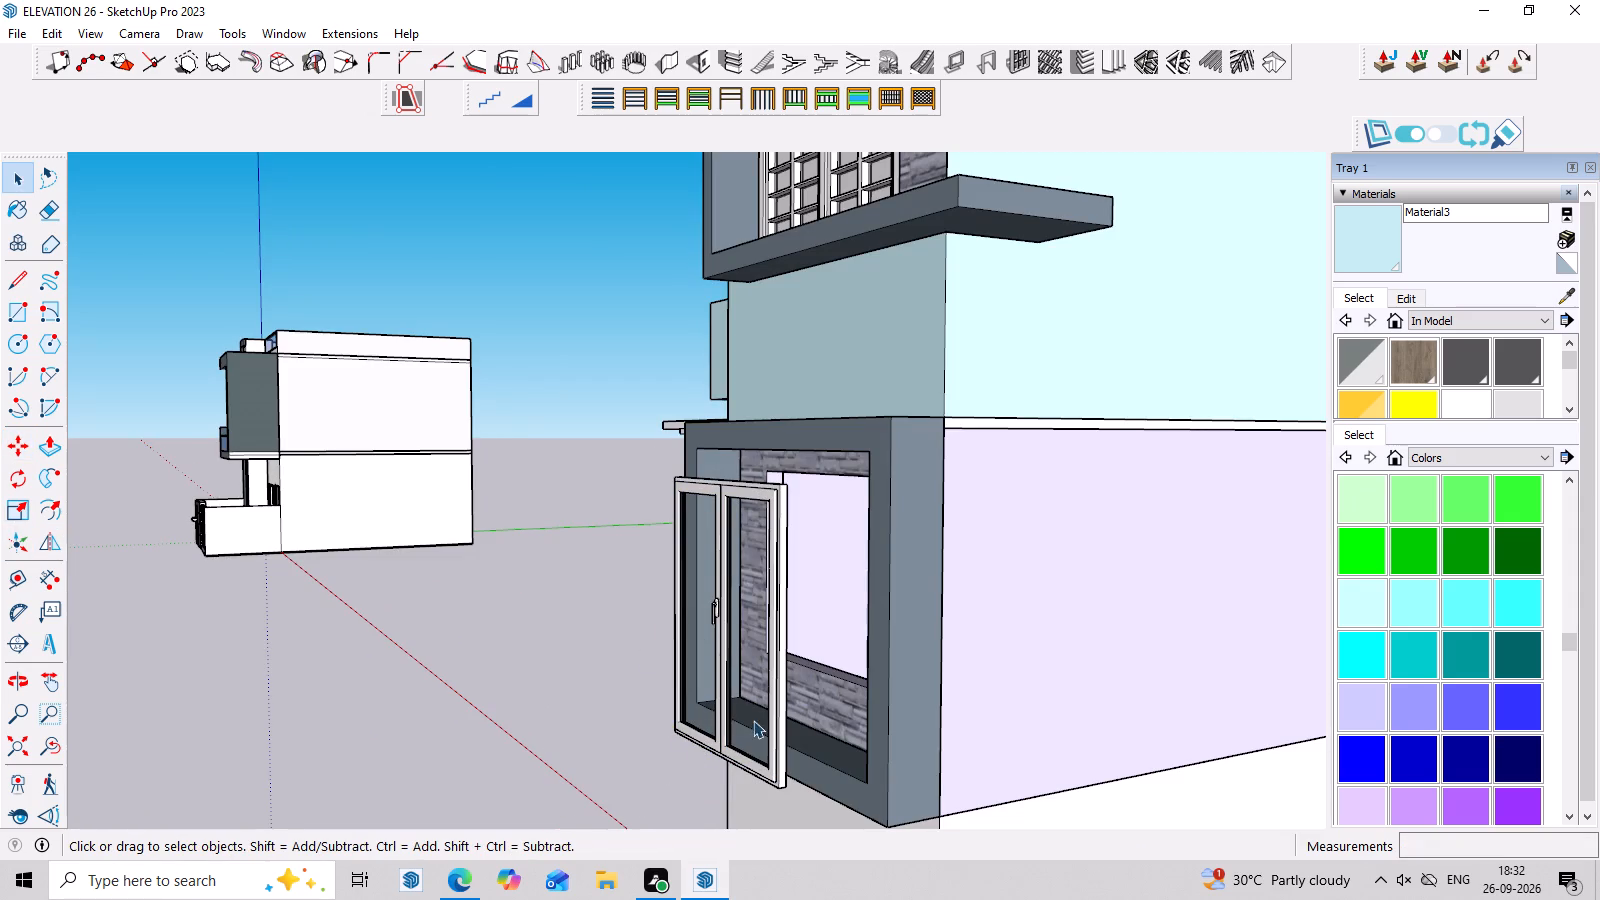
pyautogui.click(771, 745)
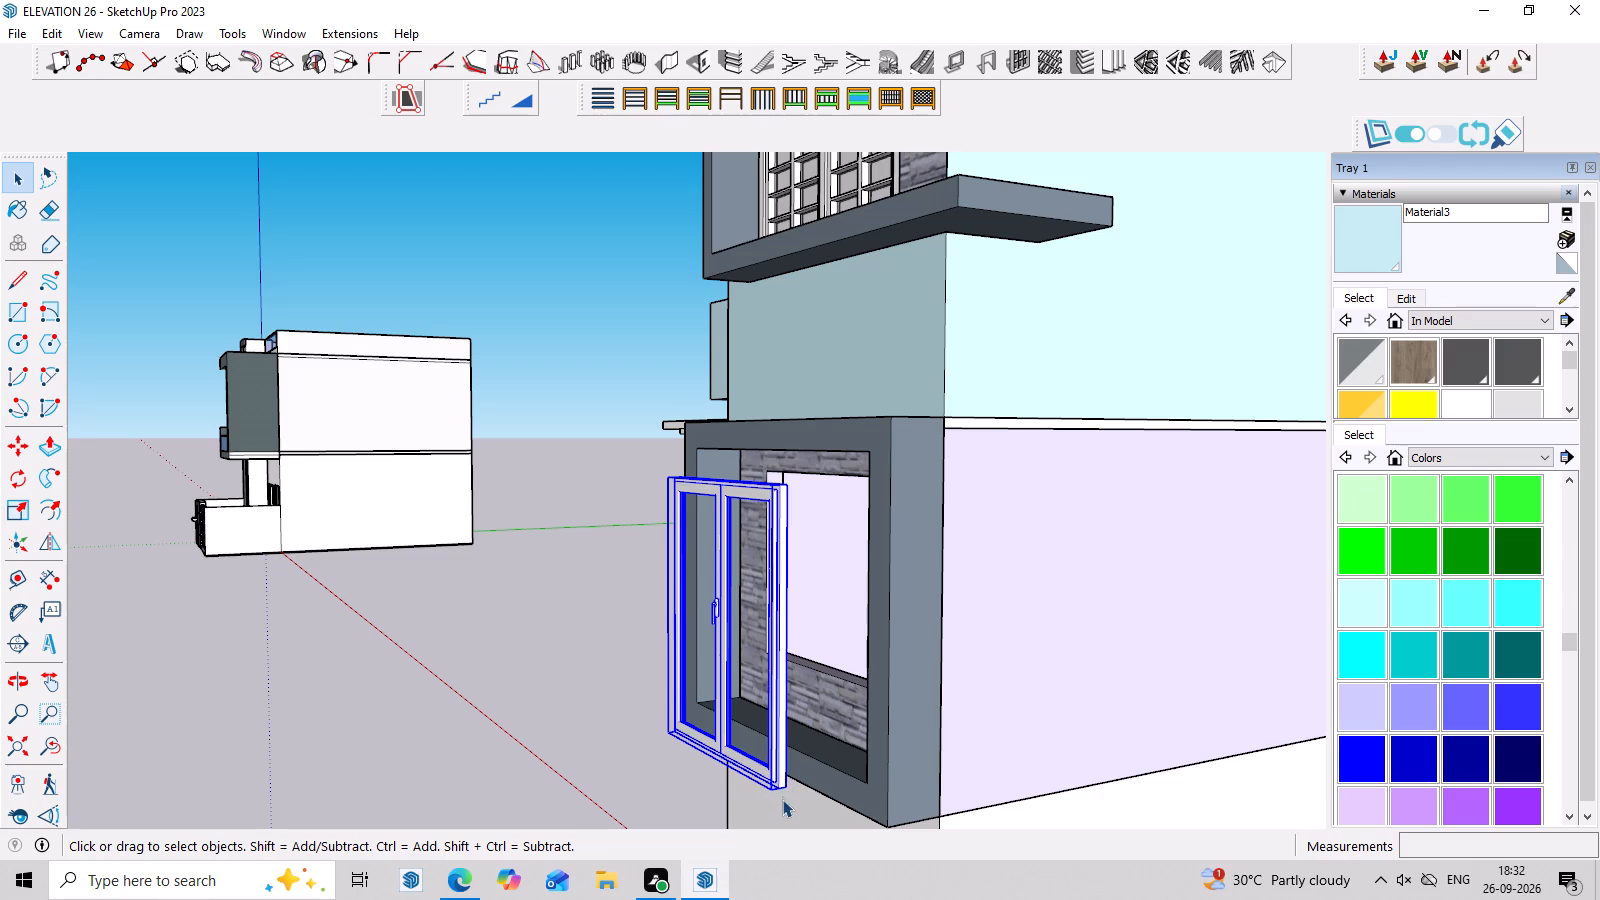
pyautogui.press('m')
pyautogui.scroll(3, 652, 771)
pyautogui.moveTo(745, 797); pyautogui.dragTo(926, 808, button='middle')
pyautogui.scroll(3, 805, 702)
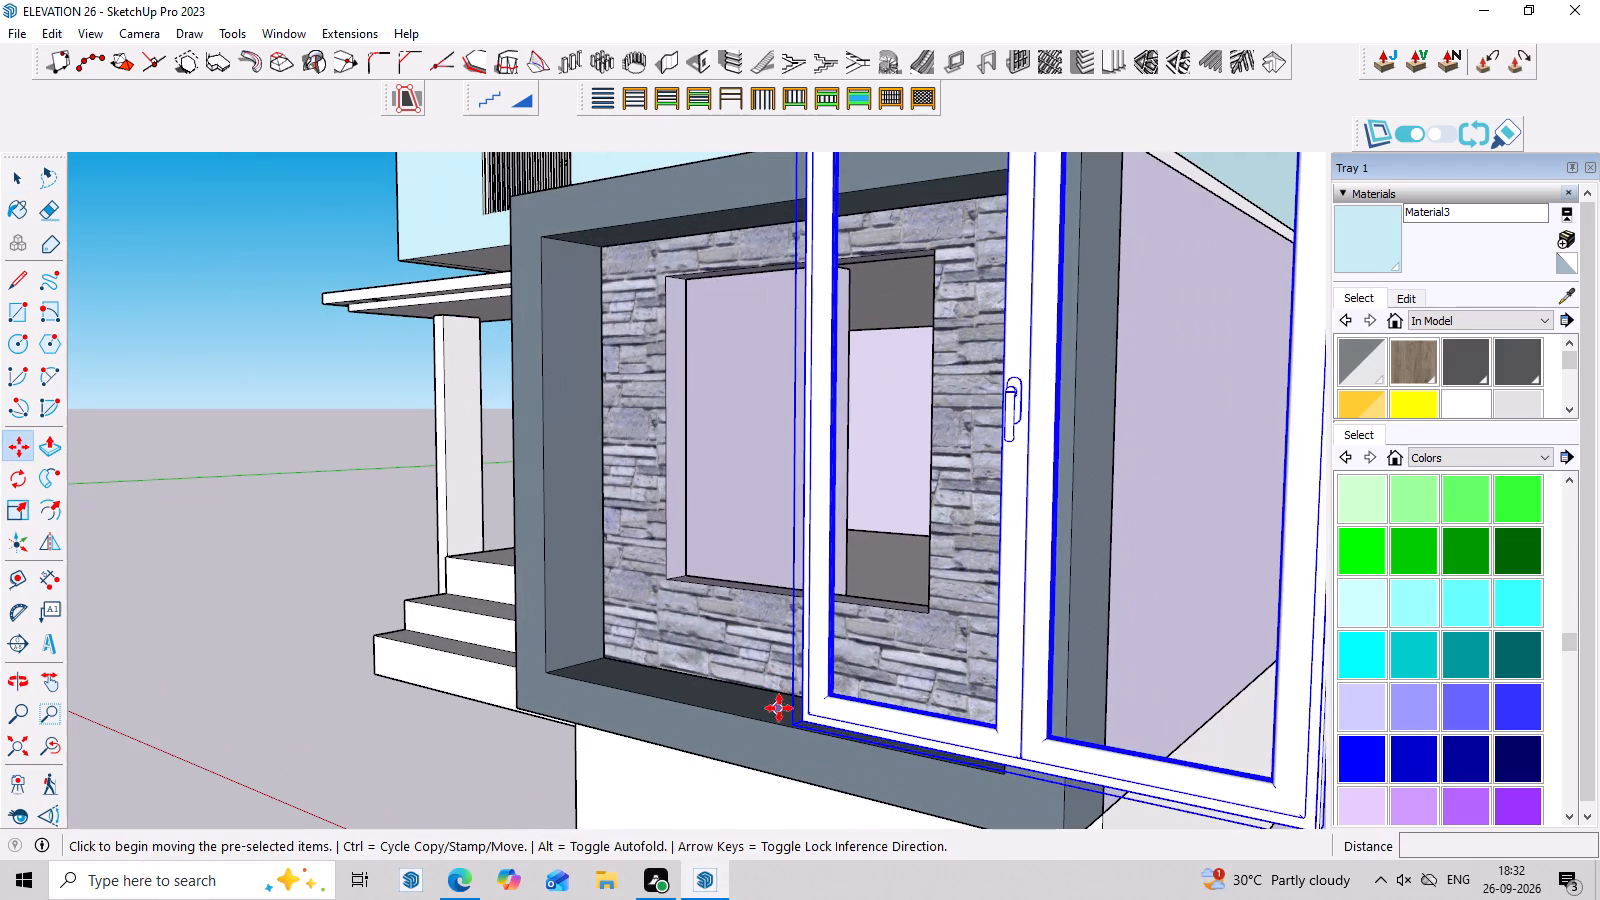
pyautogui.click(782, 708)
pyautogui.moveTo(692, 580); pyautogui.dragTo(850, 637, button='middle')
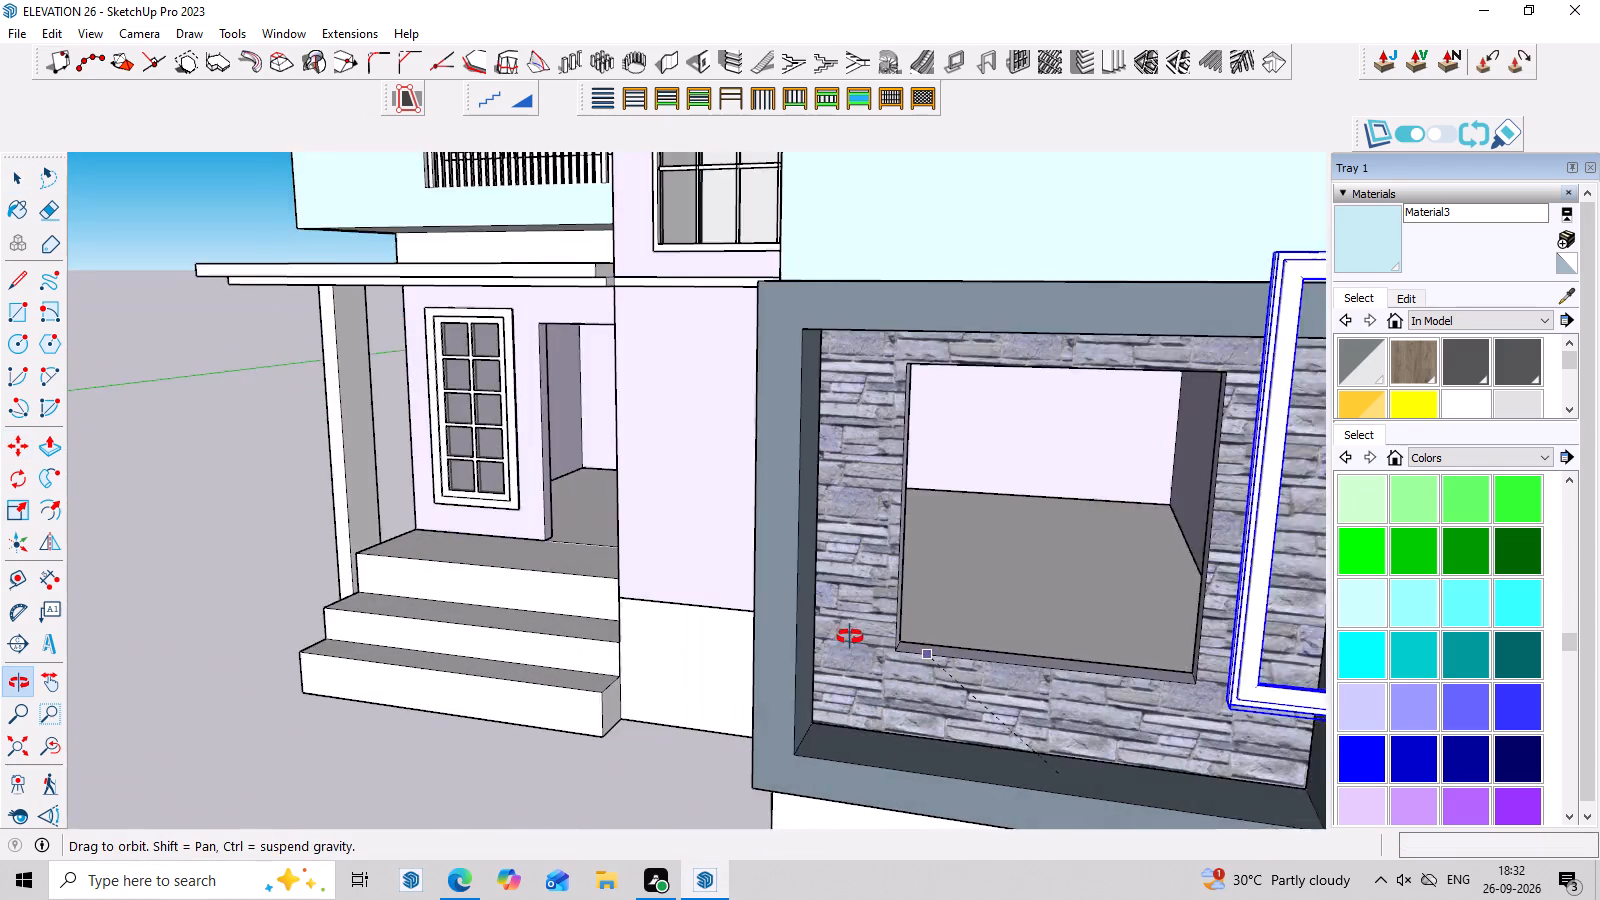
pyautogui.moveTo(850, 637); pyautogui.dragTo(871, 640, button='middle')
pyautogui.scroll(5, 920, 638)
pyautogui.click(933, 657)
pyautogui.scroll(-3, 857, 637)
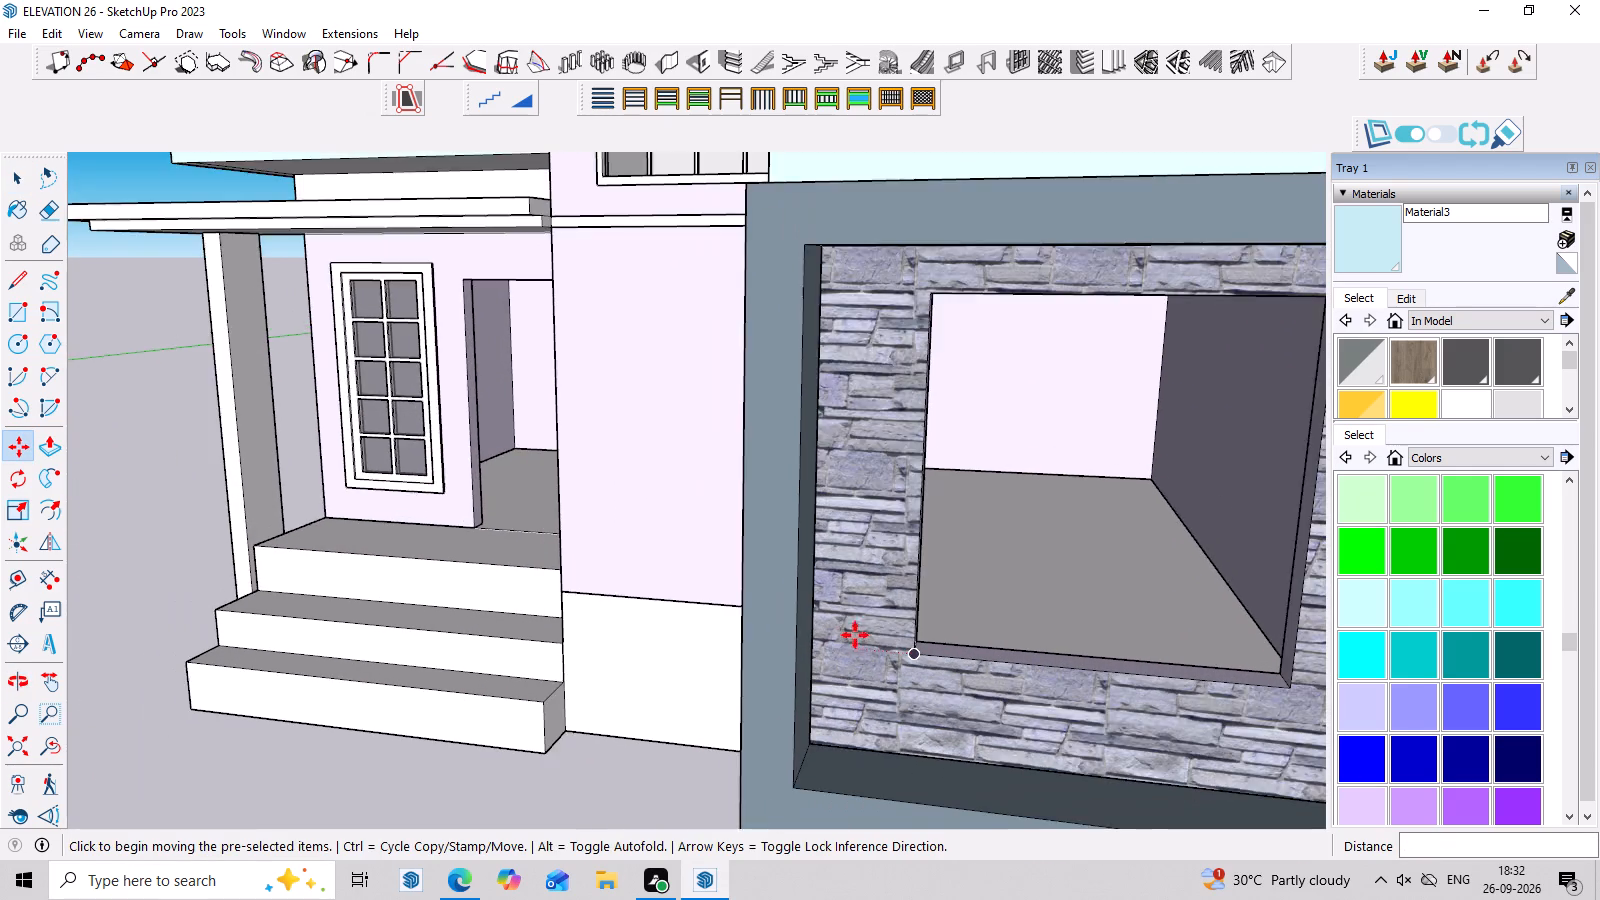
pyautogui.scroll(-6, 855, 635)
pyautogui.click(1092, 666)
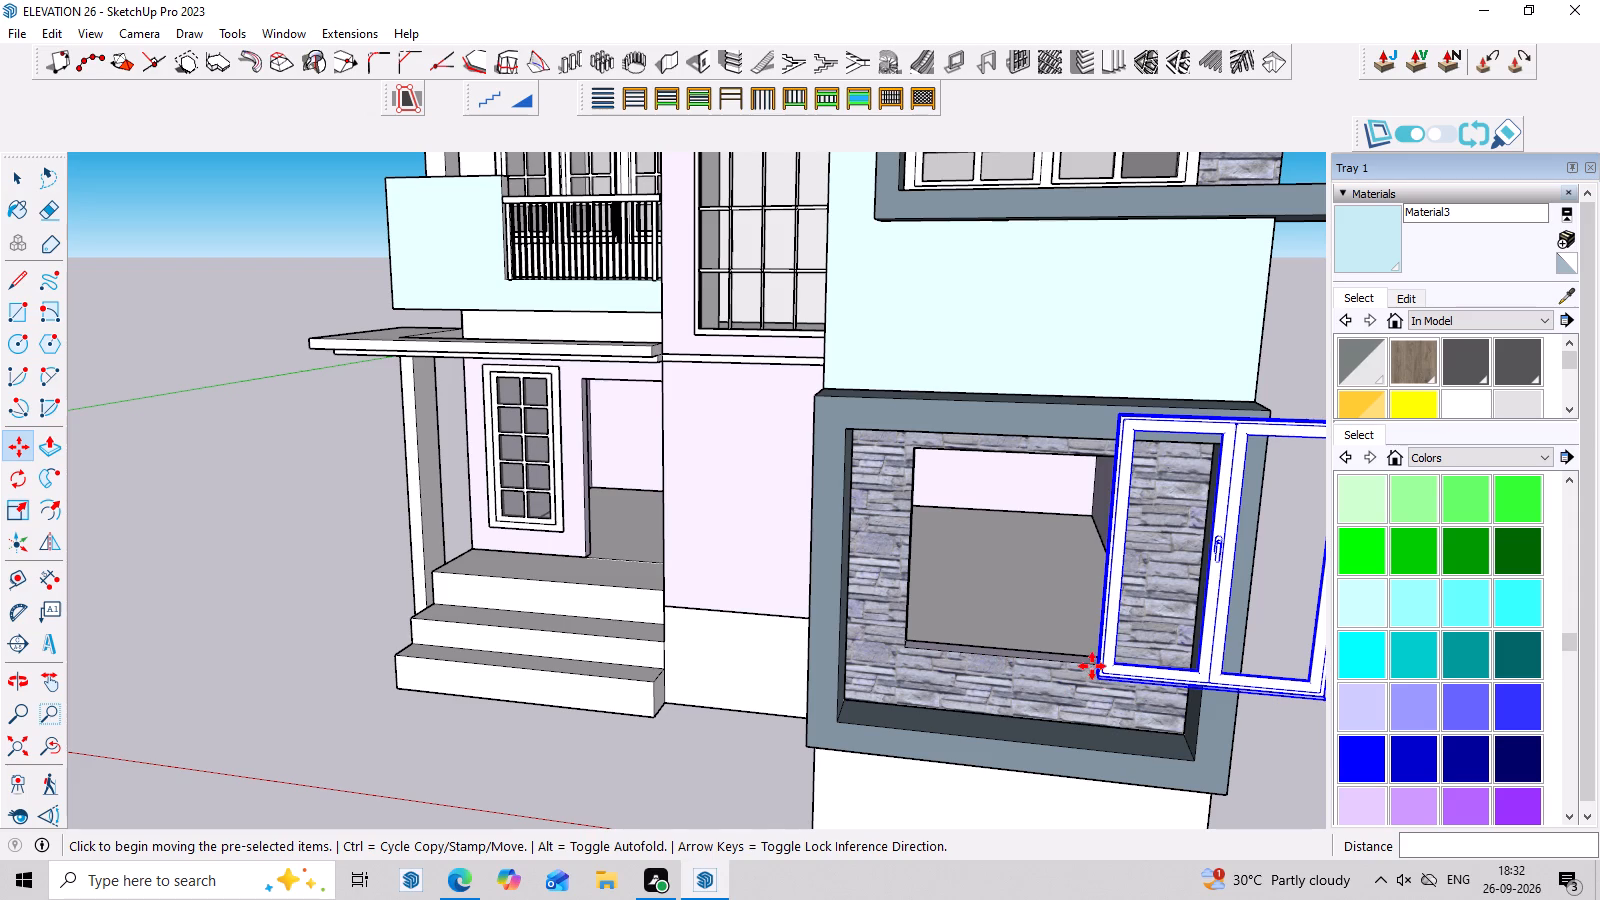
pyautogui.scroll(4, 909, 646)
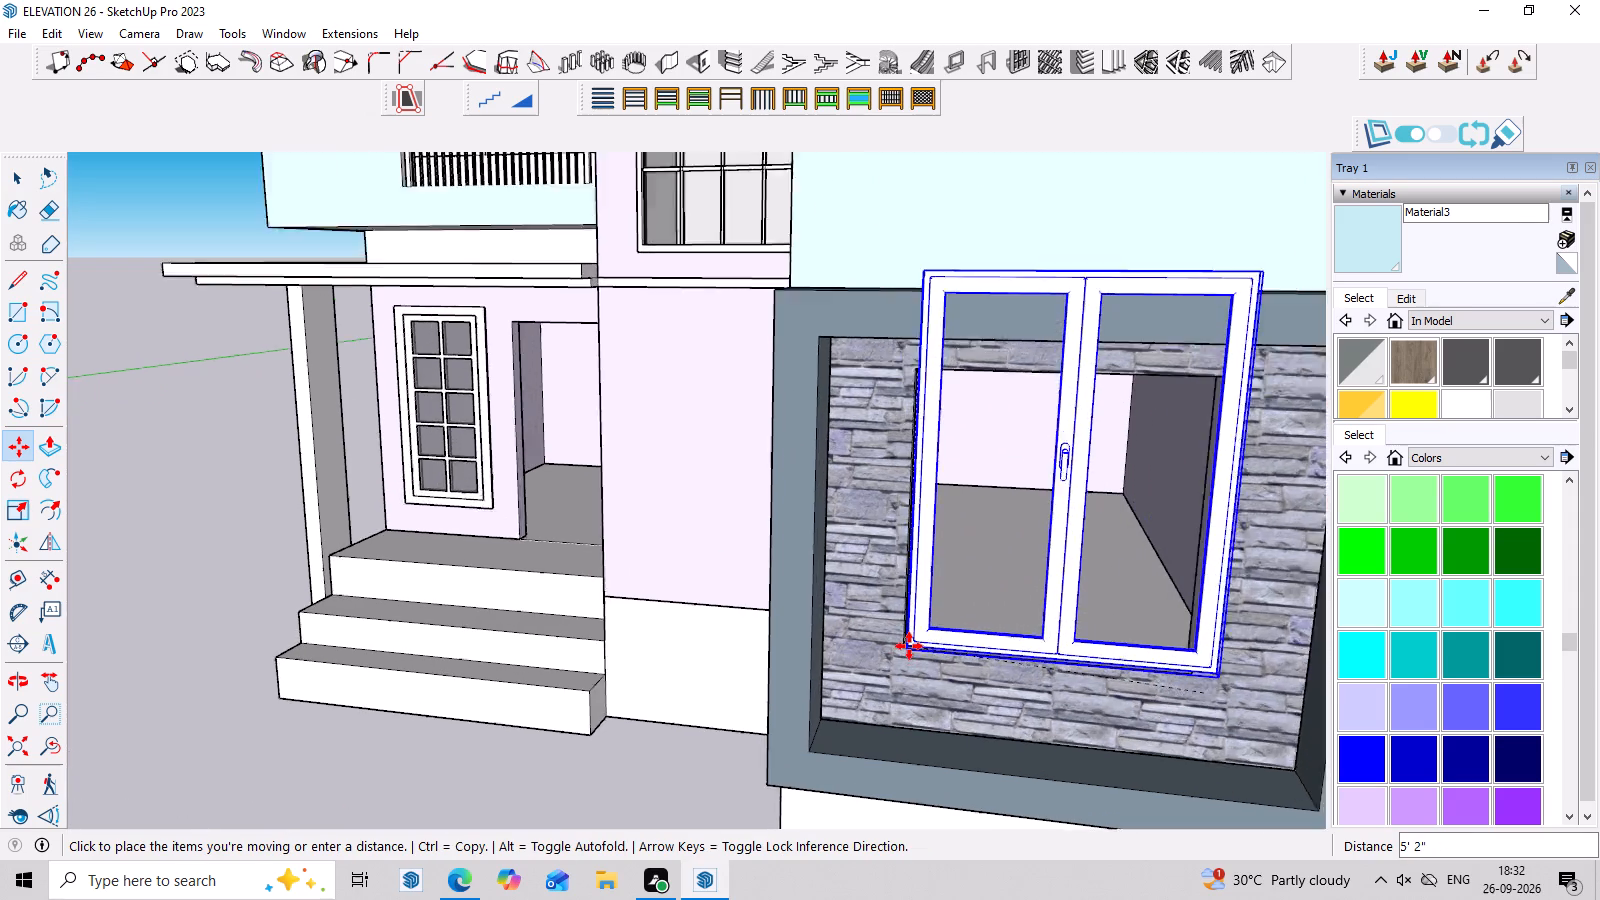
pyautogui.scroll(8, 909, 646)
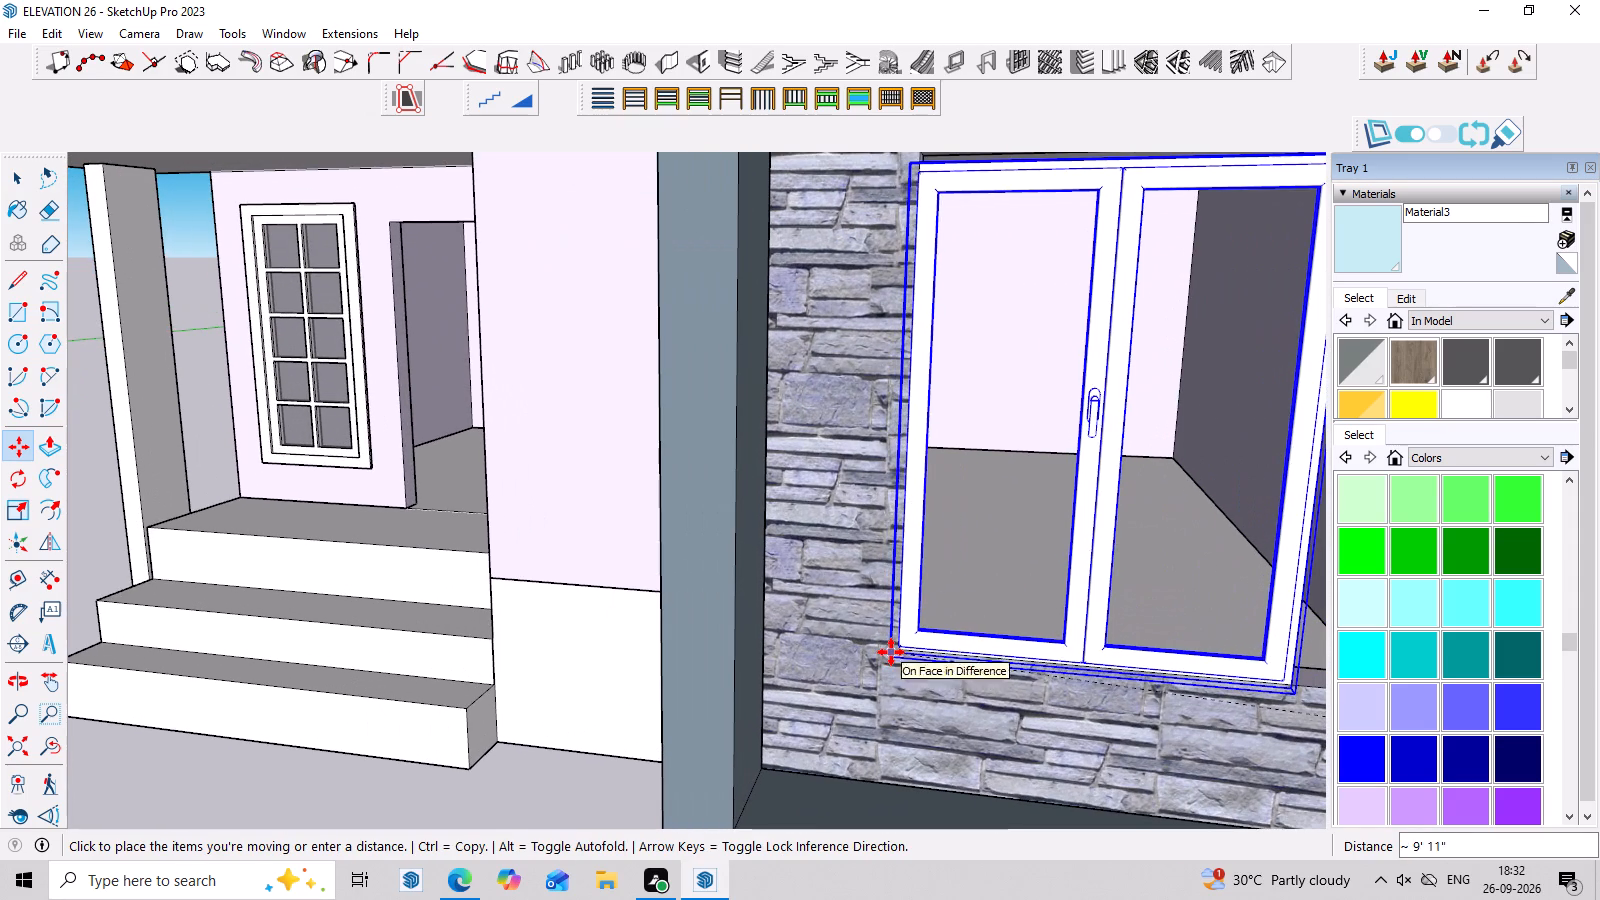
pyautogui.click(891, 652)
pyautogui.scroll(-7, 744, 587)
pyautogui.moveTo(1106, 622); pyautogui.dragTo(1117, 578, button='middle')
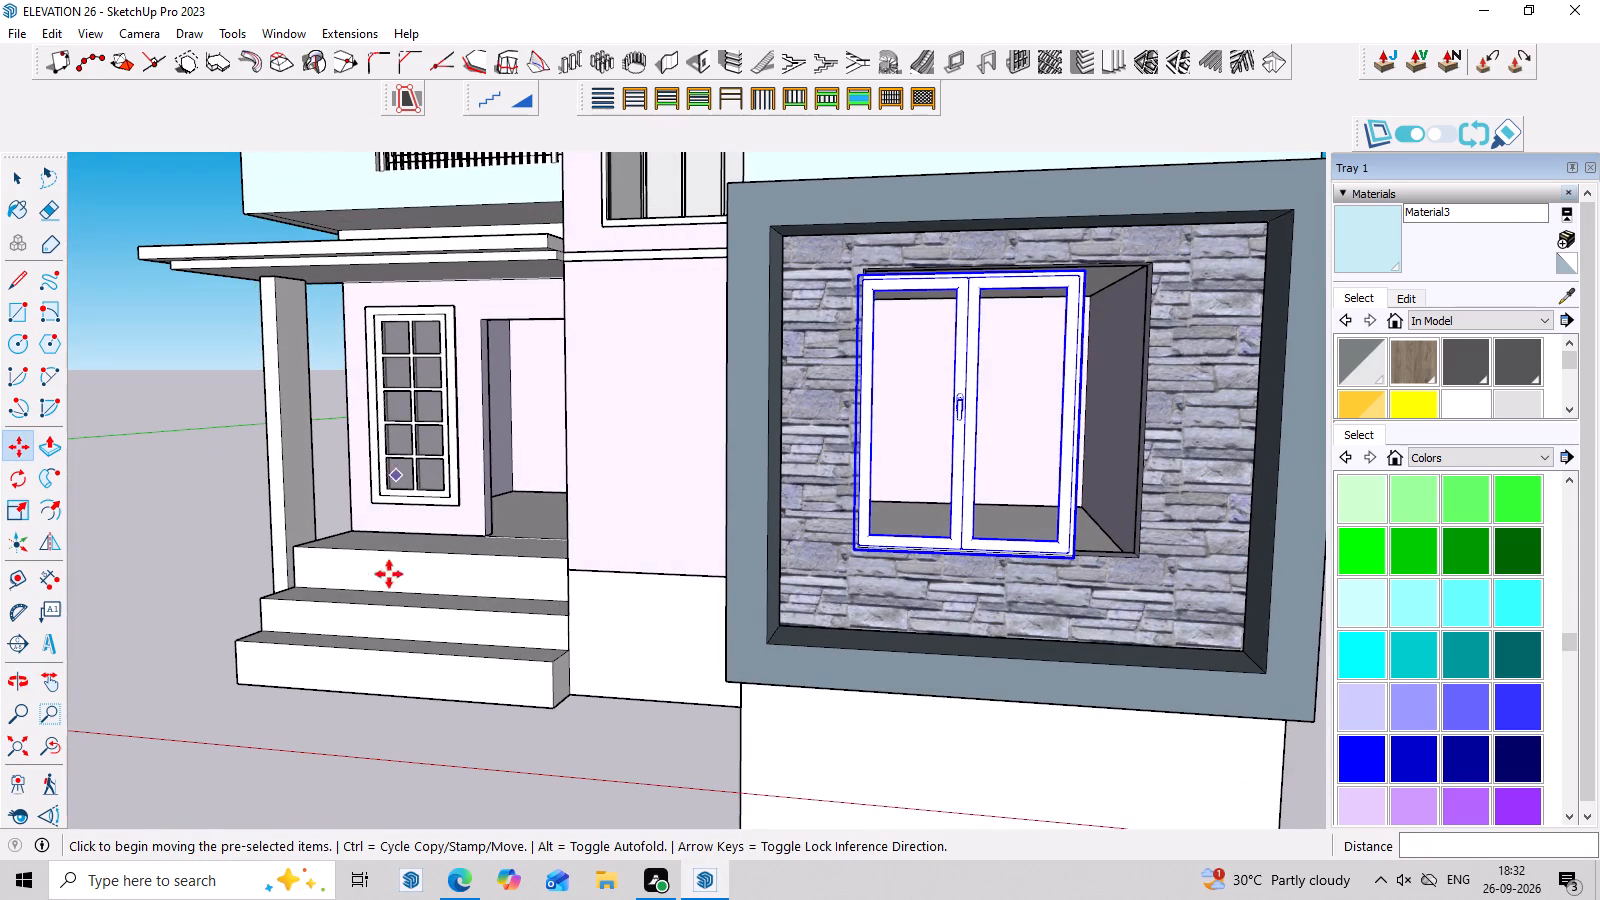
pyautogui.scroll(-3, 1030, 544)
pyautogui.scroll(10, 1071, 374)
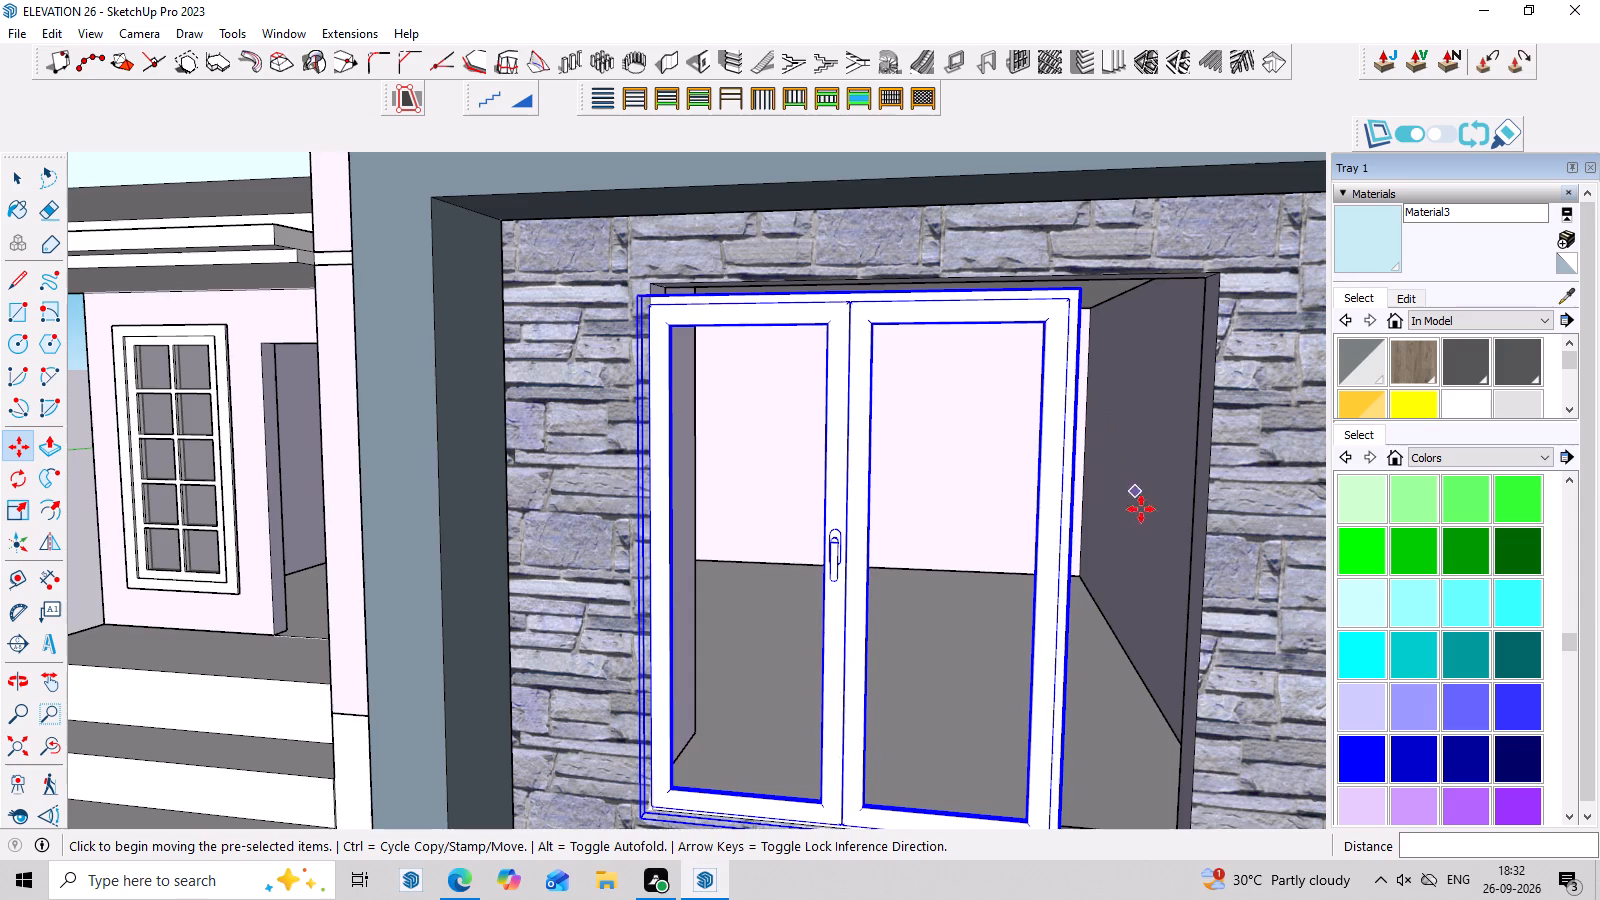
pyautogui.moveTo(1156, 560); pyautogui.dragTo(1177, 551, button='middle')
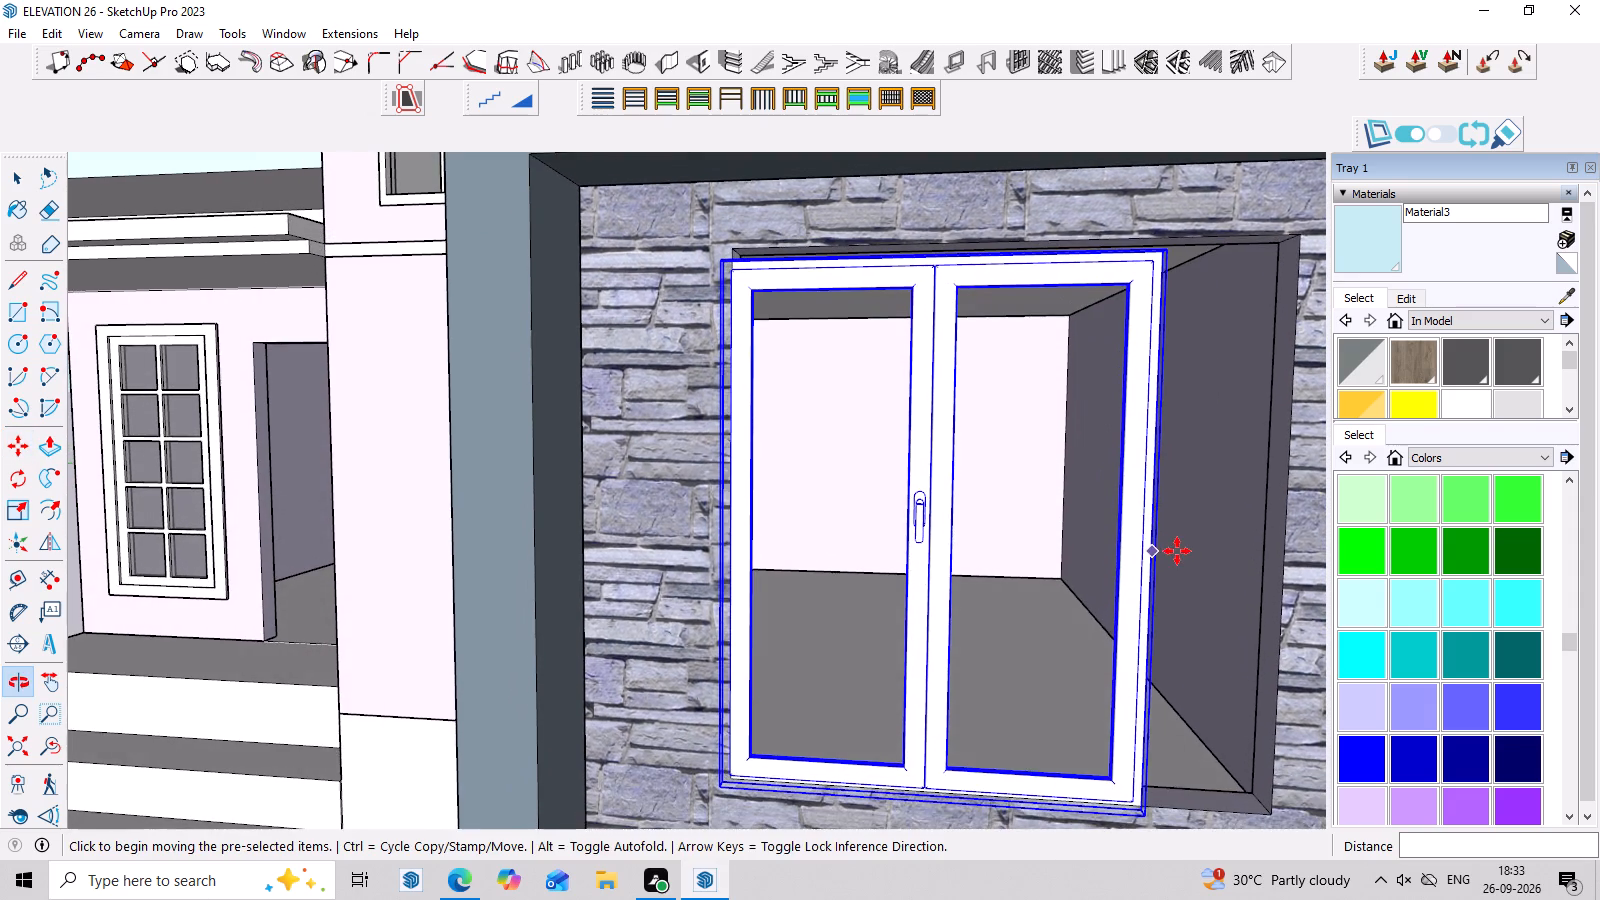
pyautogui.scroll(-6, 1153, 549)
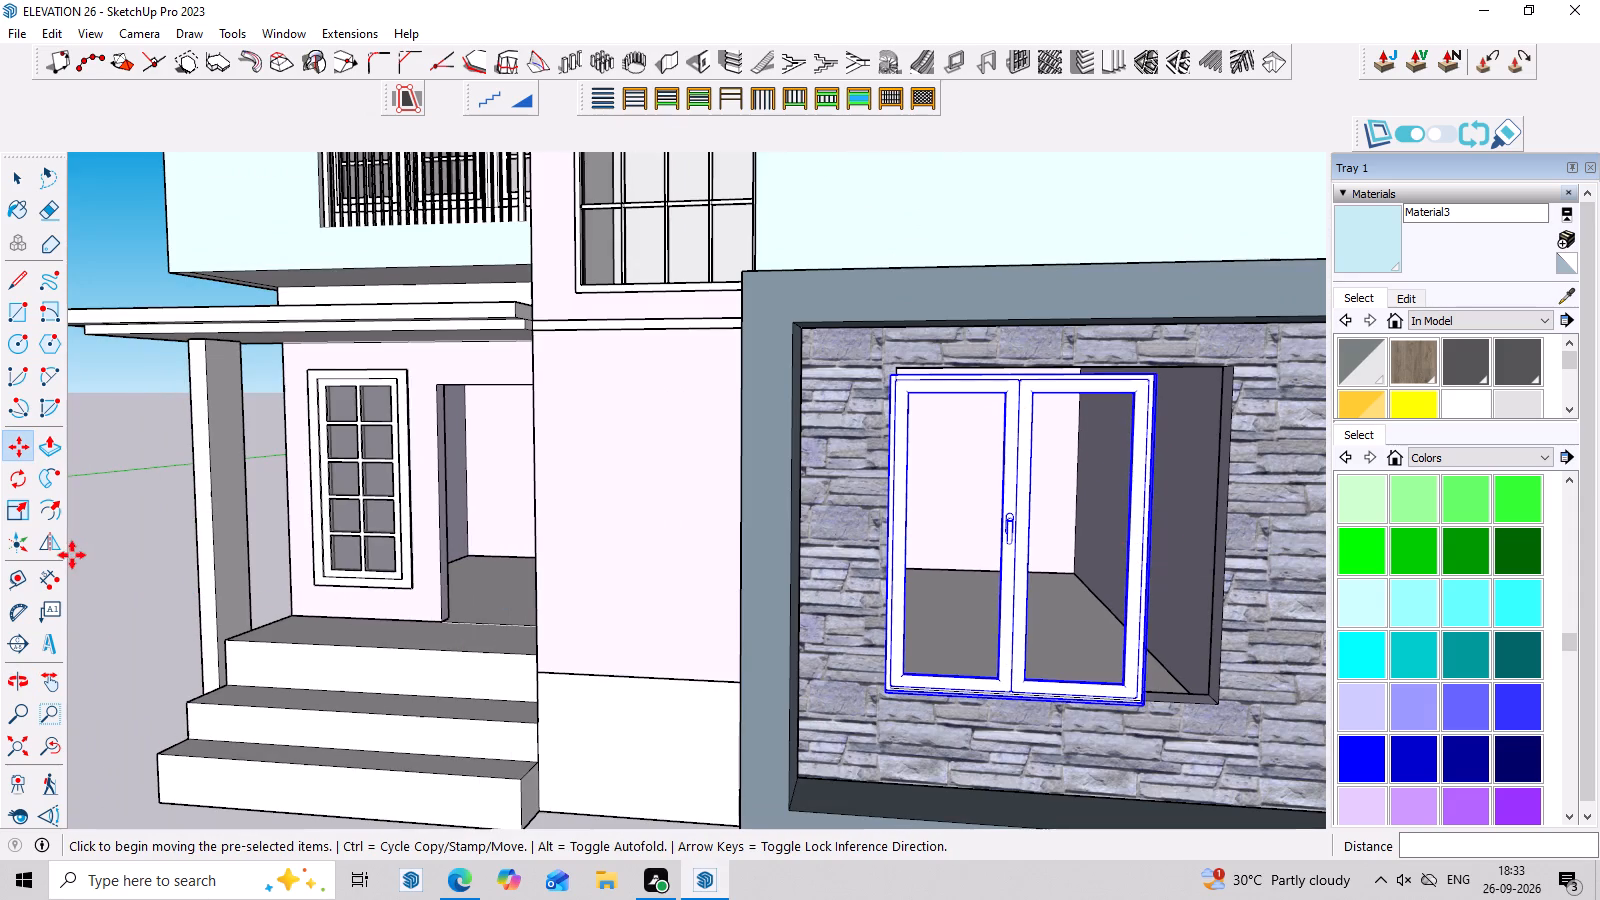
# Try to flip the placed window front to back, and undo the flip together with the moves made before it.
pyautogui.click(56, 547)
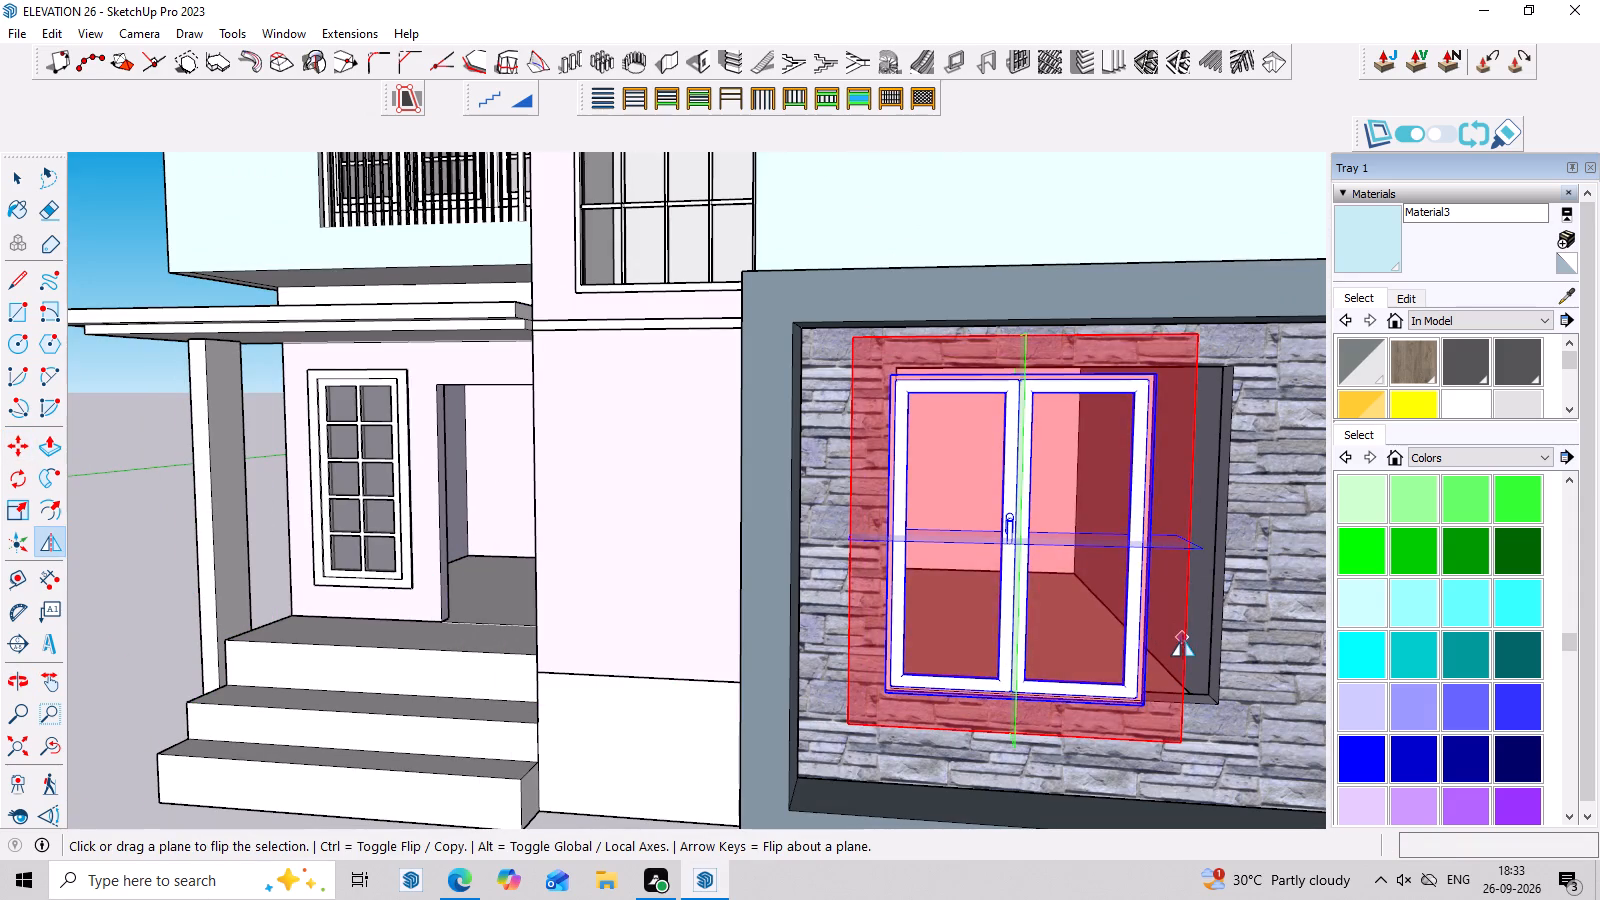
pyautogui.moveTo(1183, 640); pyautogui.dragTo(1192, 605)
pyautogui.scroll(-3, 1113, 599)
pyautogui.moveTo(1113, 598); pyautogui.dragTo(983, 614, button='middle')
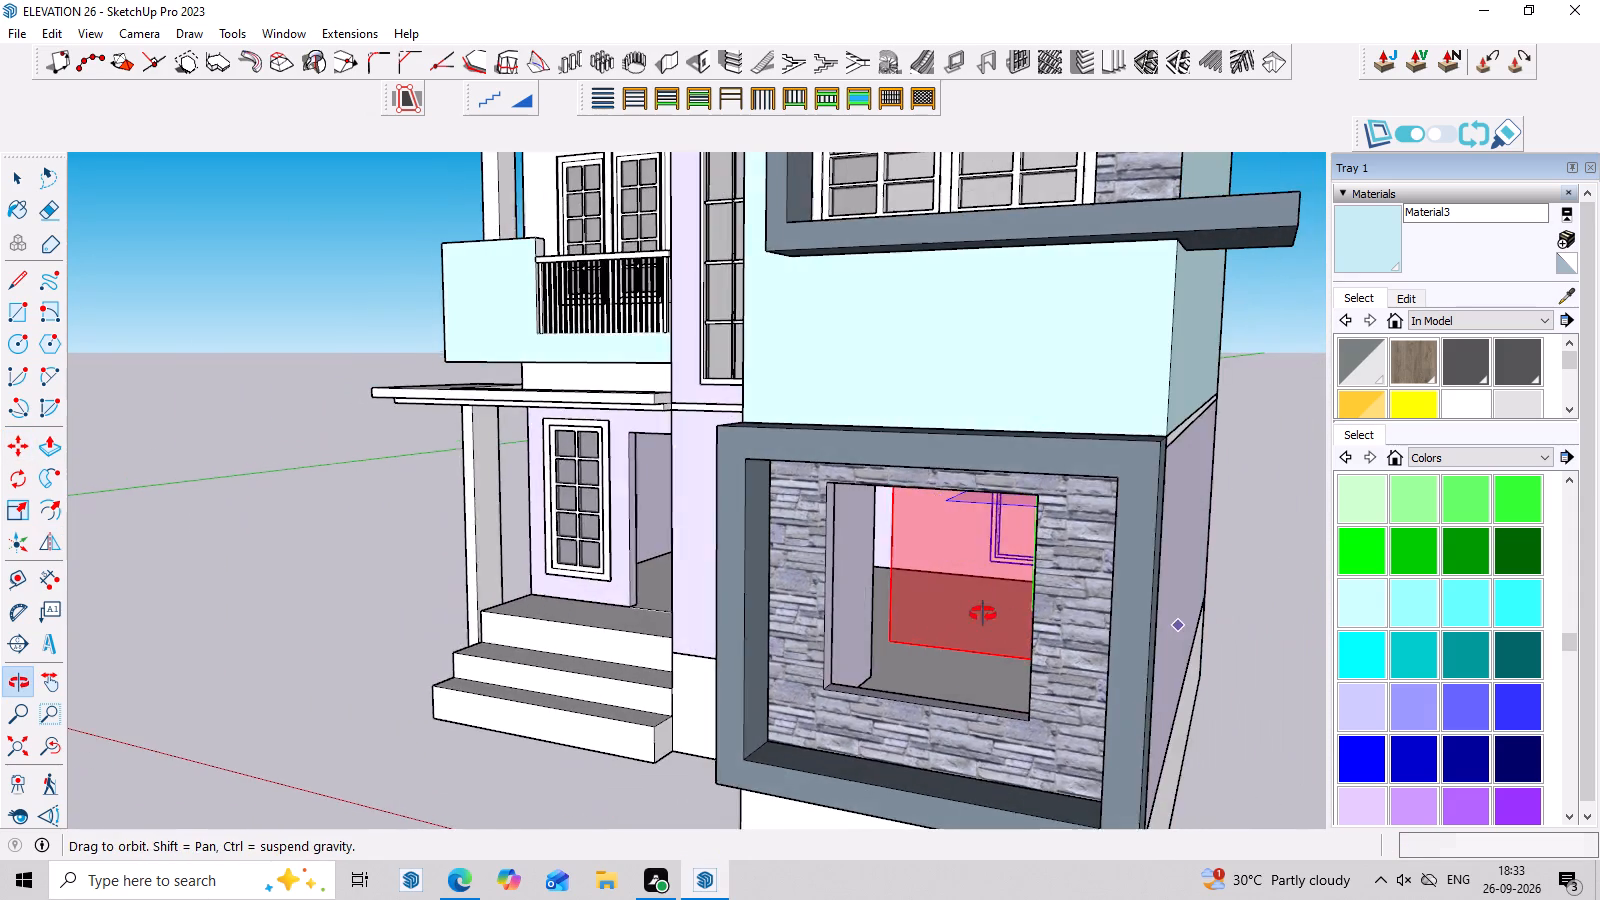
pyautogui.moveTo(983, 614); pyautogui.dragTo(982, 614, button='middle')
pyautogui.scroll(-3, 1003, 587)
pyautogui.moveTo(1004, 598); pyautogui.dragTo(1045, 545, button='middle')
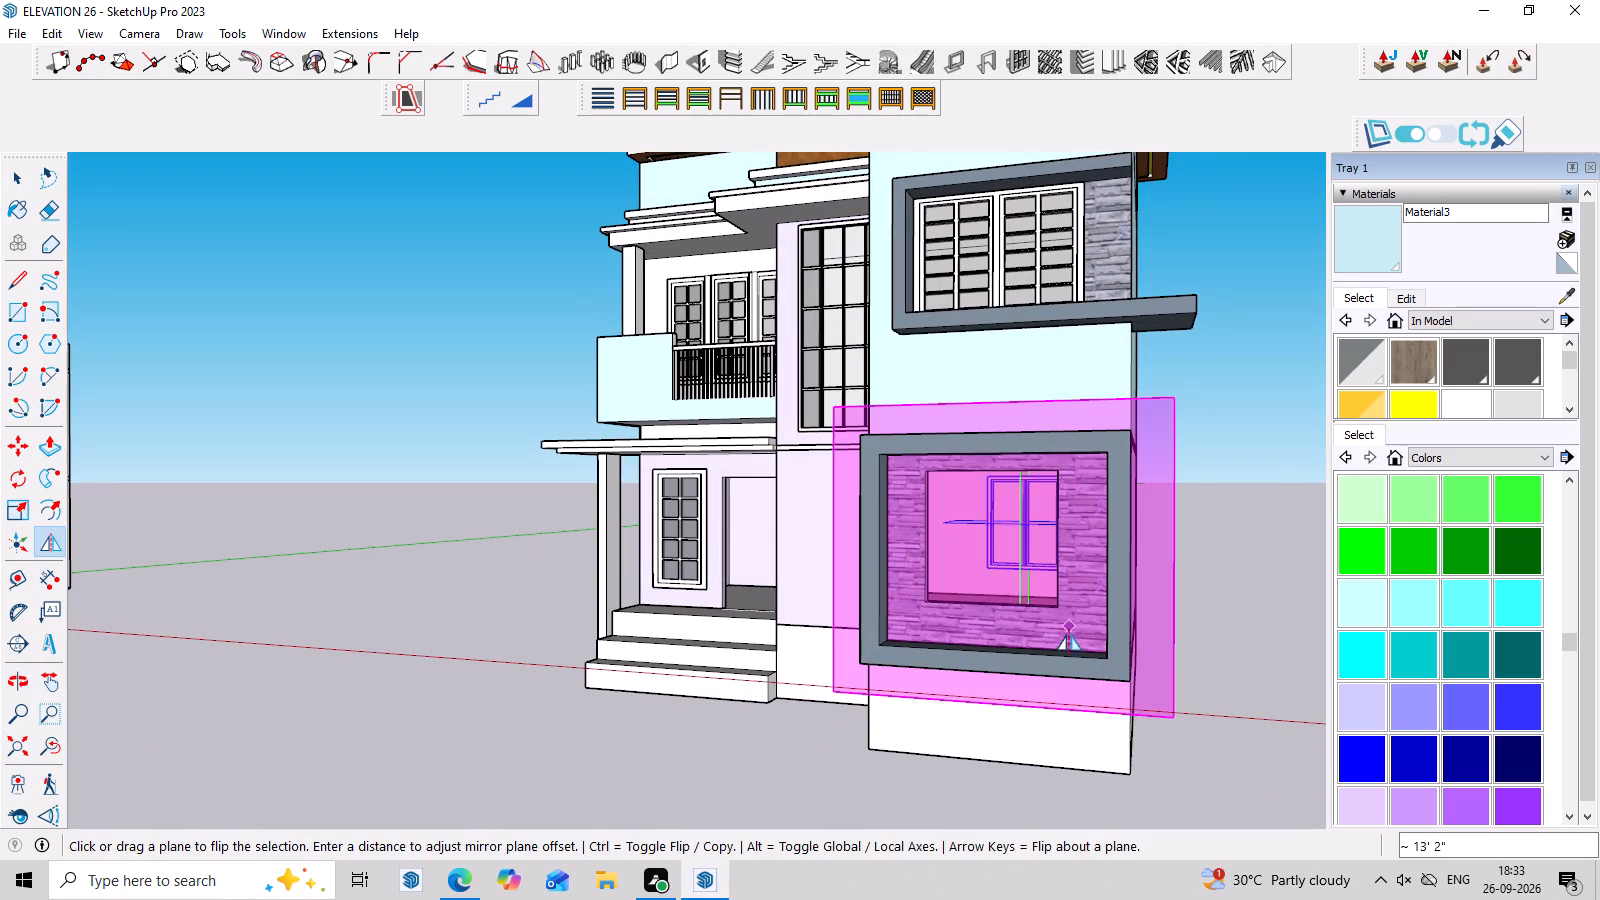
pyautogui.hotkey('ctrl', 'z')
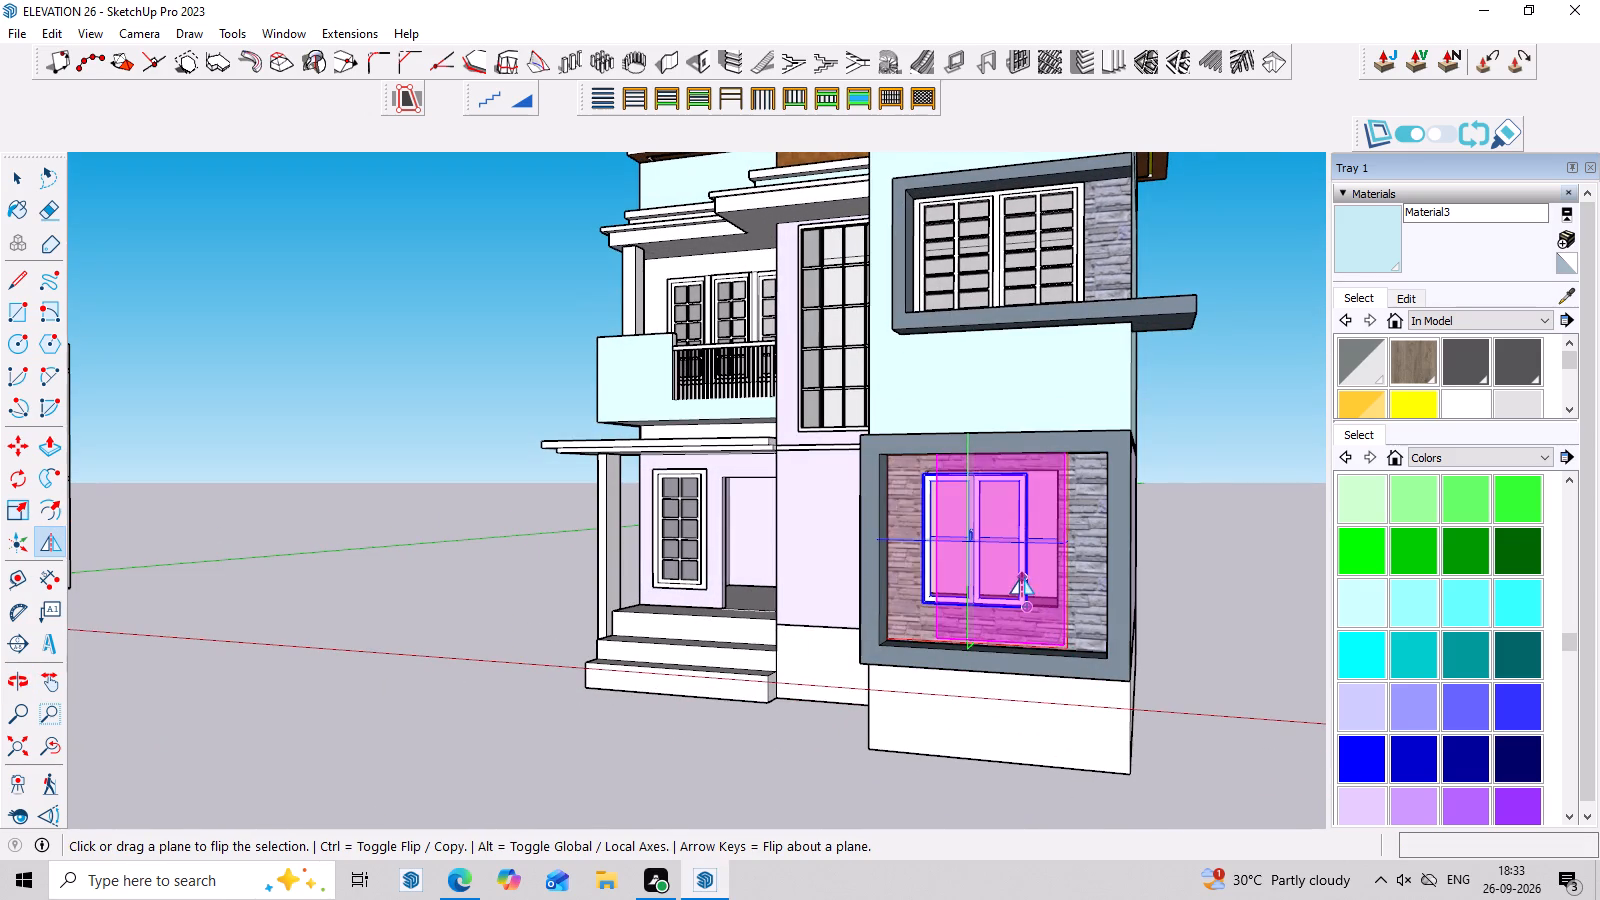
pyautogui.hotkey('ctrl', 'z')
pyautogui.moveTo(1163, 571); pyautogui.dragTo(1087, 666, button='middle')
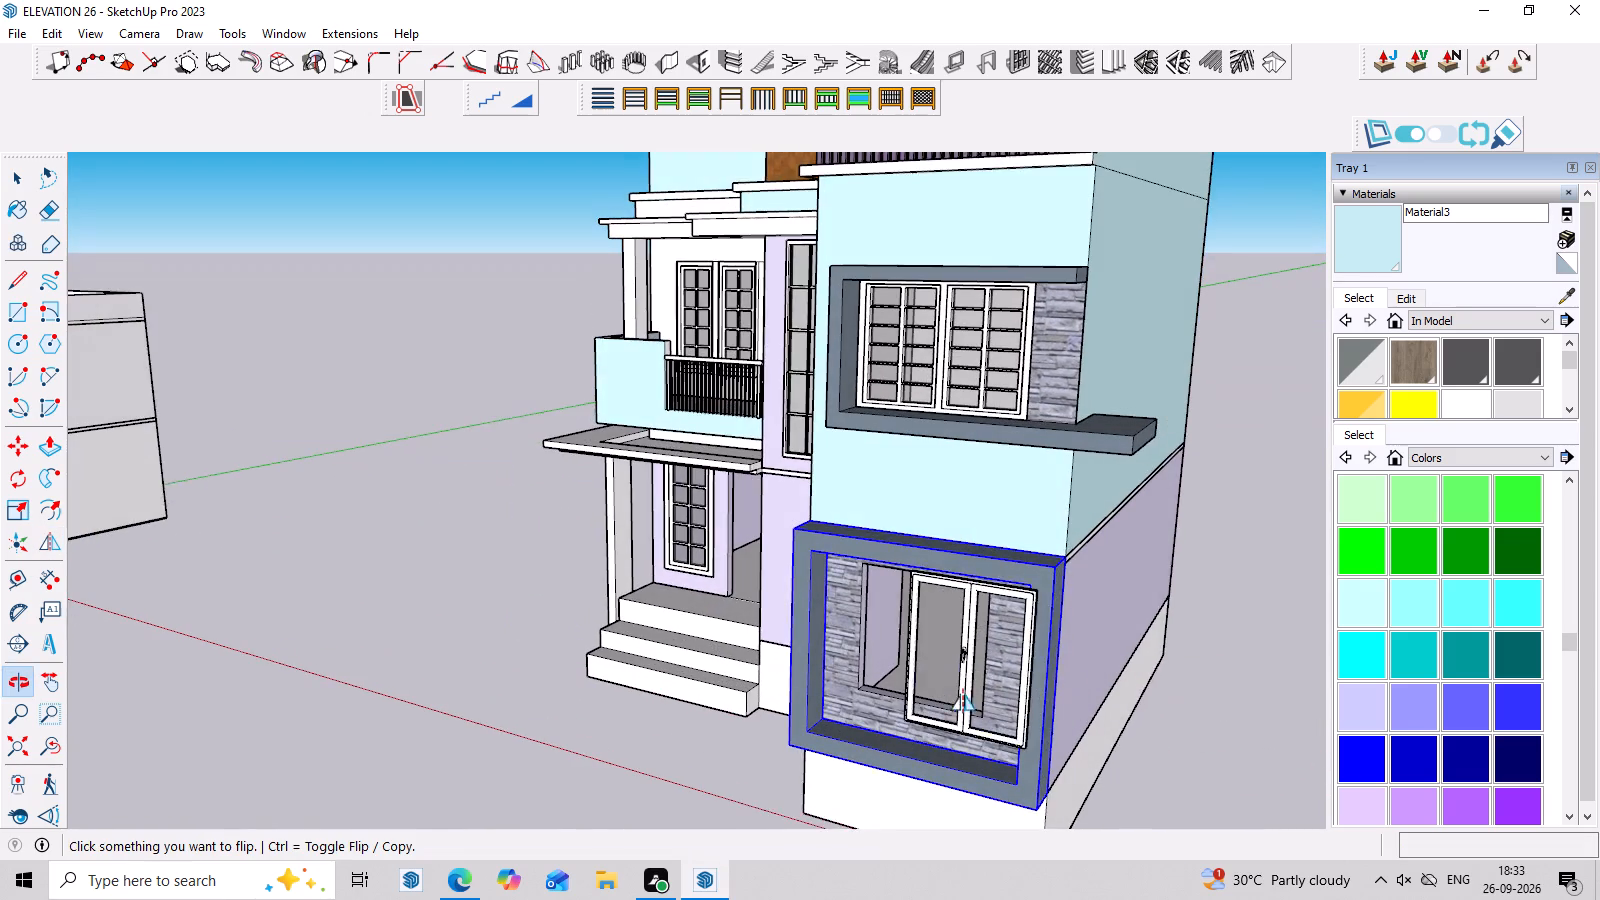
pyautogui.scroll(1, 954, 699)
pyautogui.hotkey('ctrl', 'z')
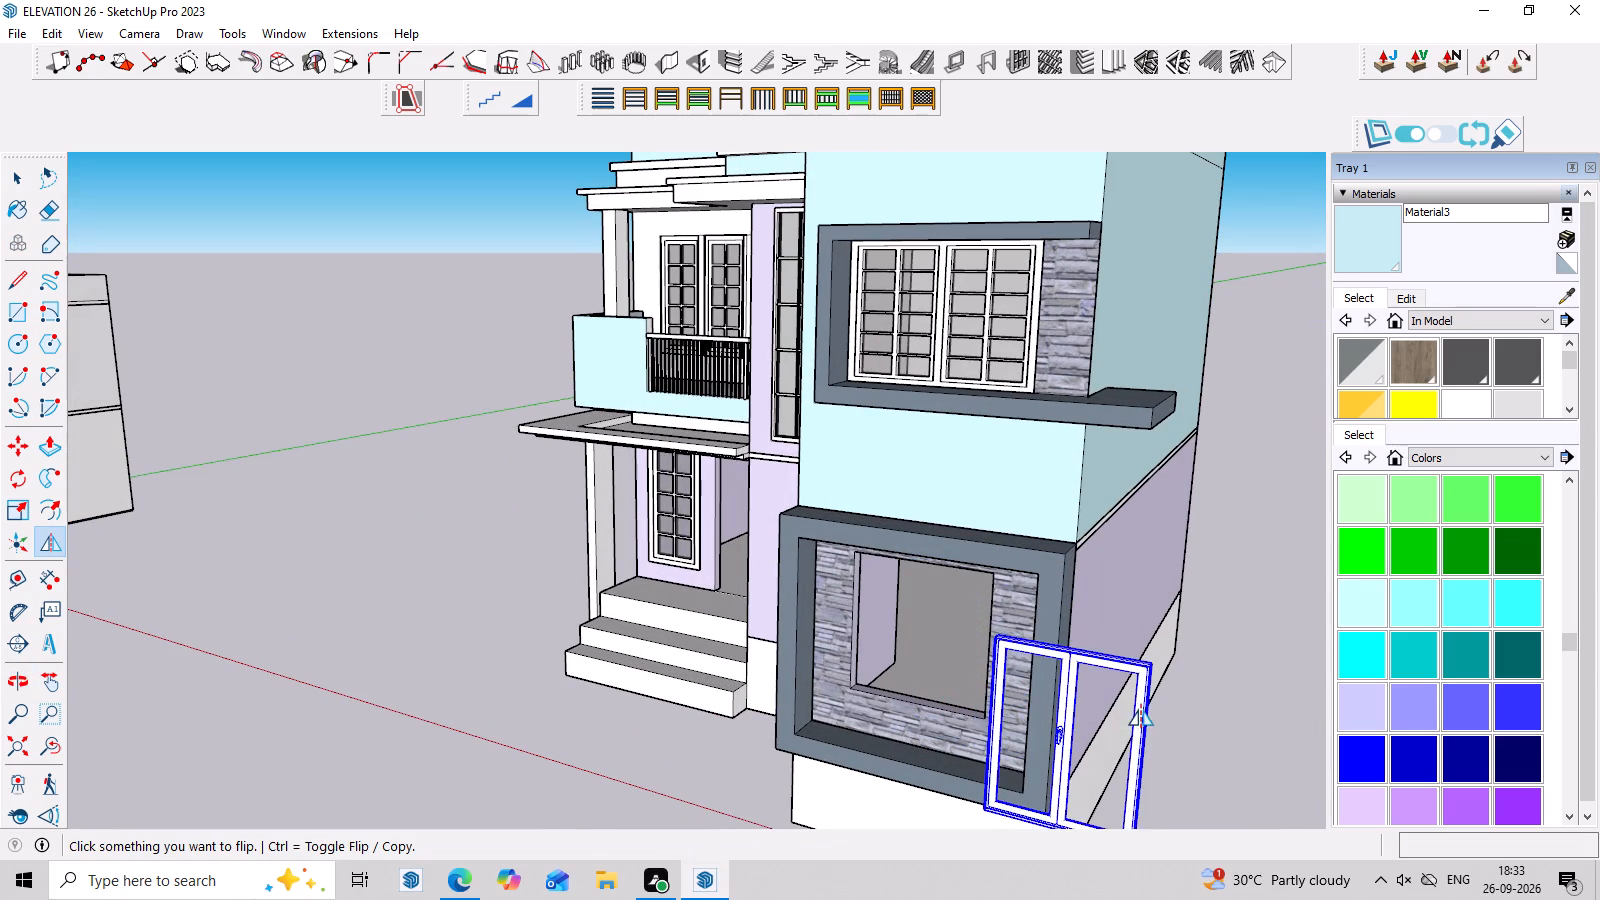
# Flip the two-pane window front to back so its handle faces the inside of the house.
pyautogui.click(1143, 706)
pyautogui.moveTo(1196, 634); pyautogui.dragTo(1196, 646)
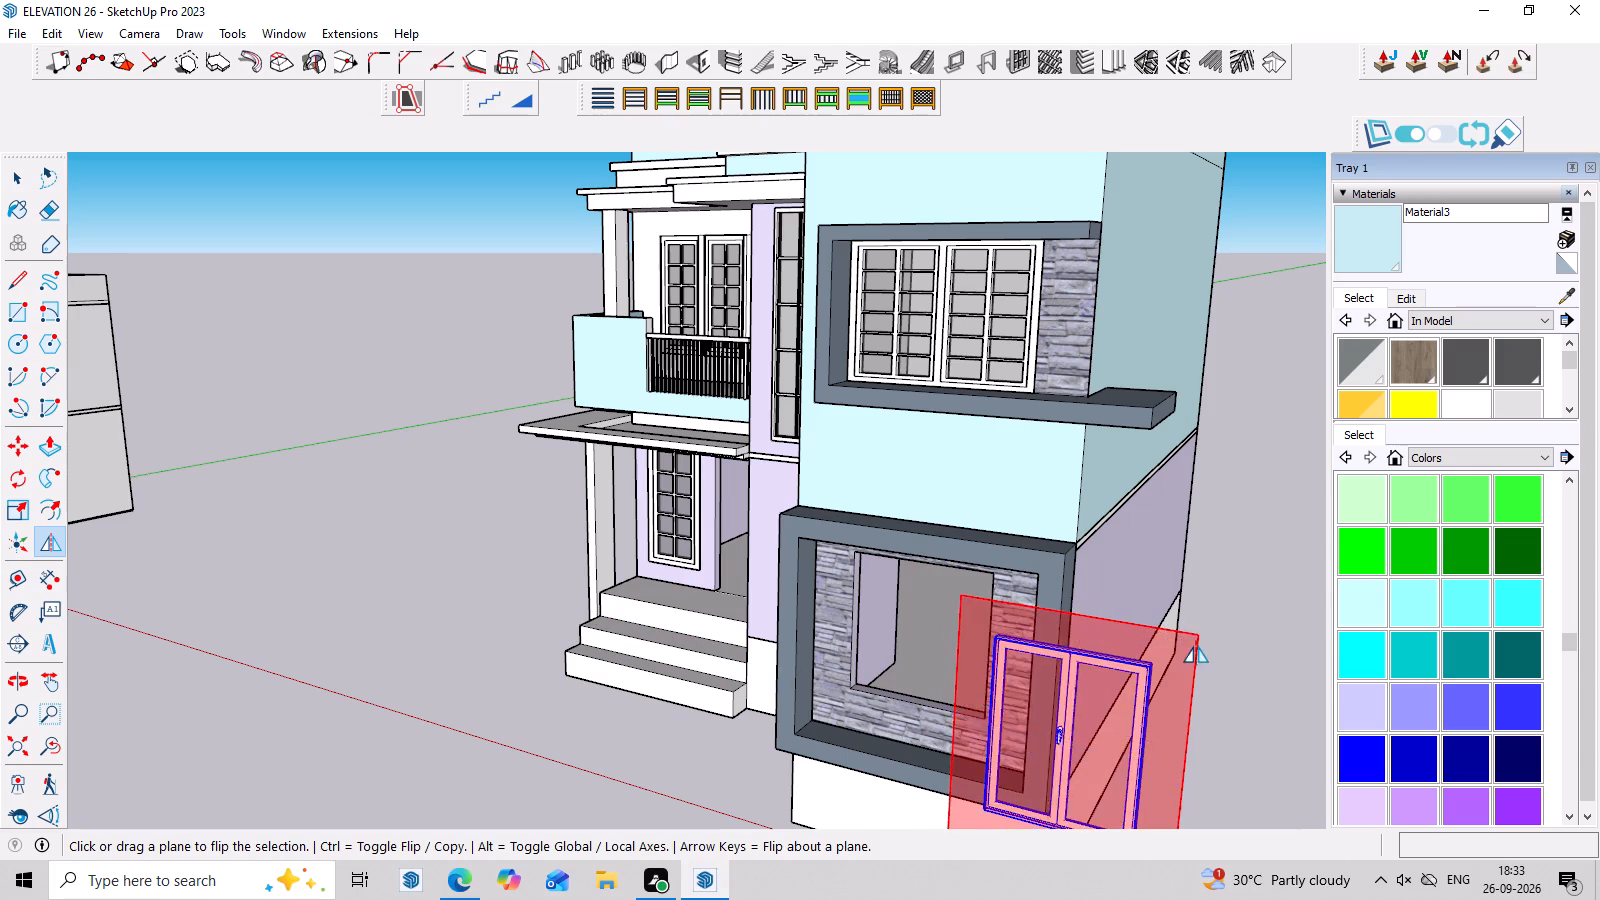
pyautogui.moveTo(1196, 646); pyautogui.dragTo(1179, 667)
pyautogui.scroll(-5, 1218, 622)
pyautogui.moveTo(1224, 672); pyautogui.dragTo(1239, 639, button='middle')
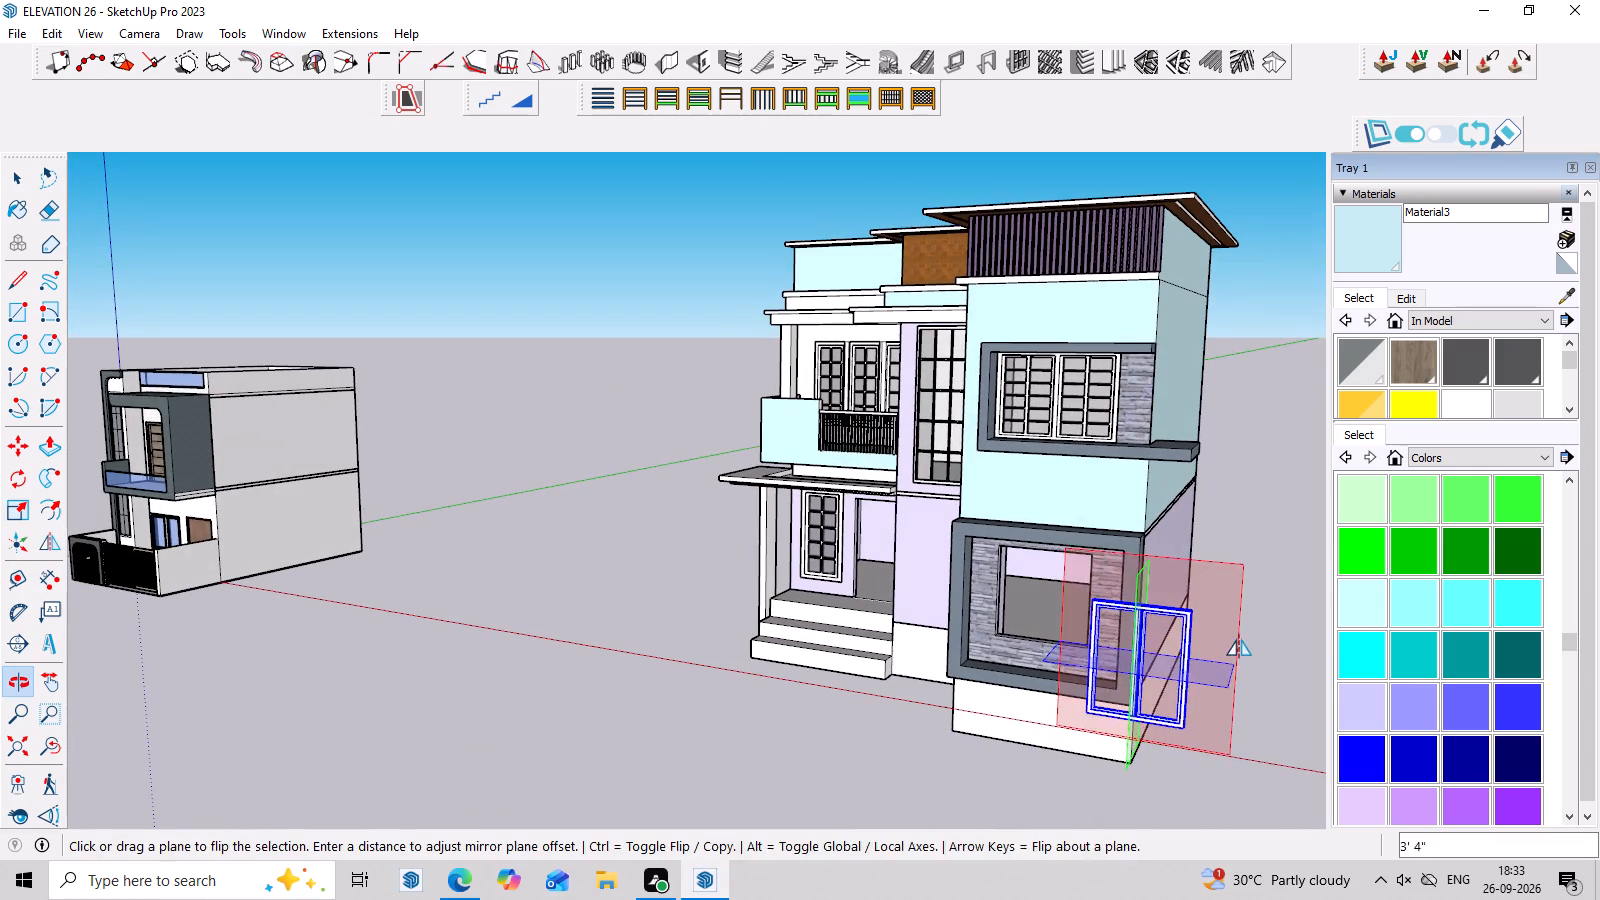
pyautogui.press('space')
# Move the flipped window by its bottom corner onto the lower corner of the ground-floor stone-clad opening nearest the steps.
pyautogui.scroll(3, 1114, 703)
pyautogui.press('m')
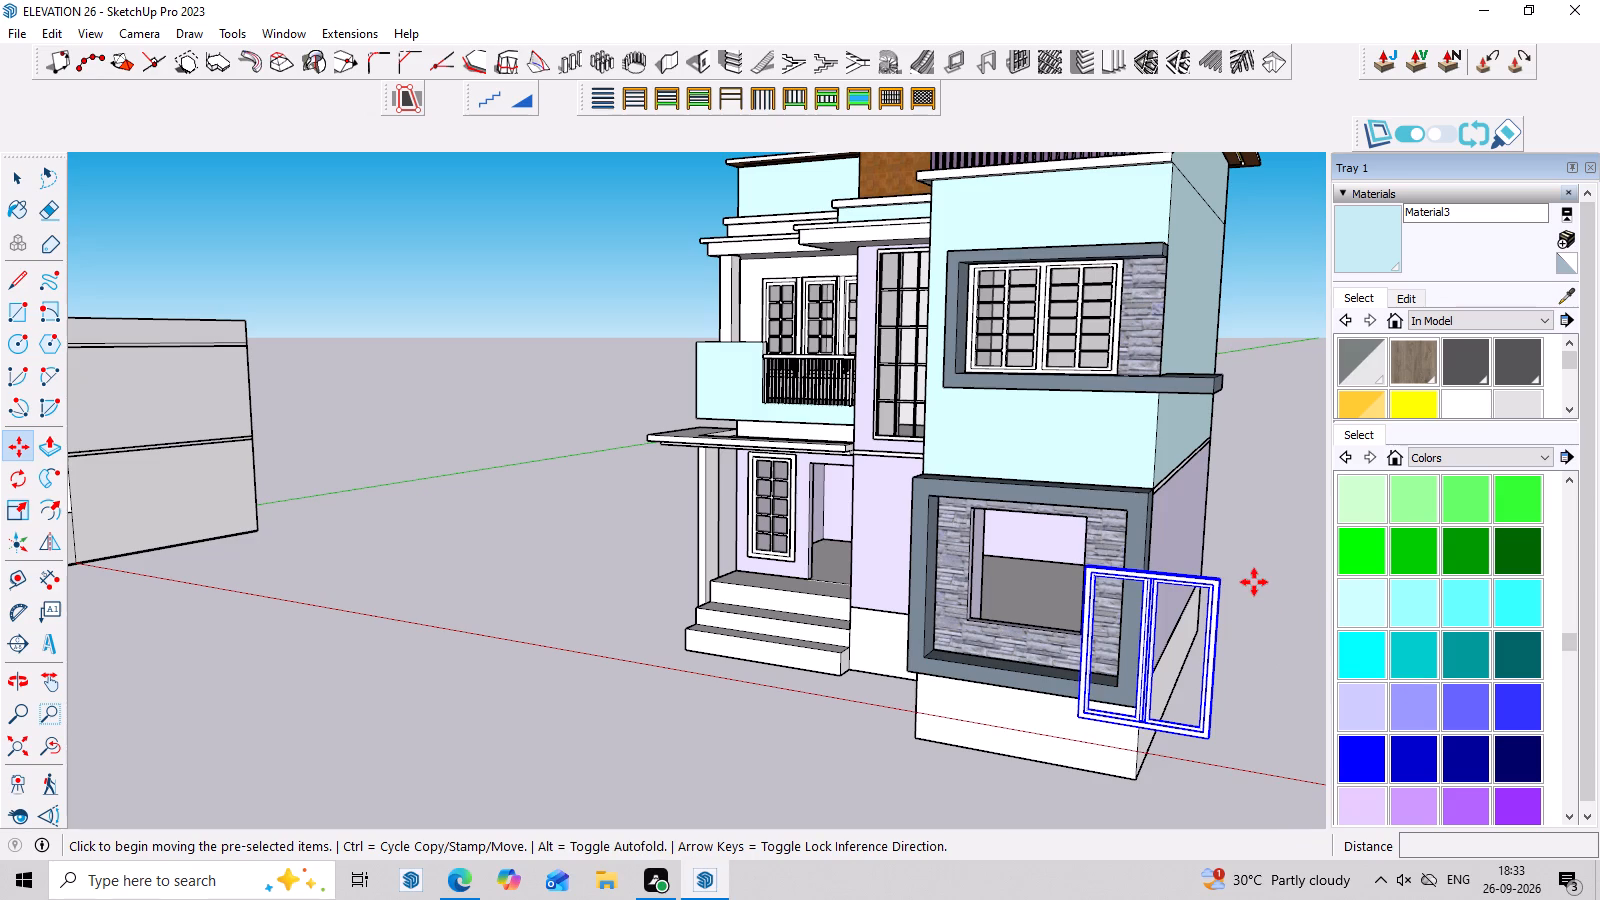
pyautogui.scroll(7, 1016, 741)
pyautogui.click(1111, 699)
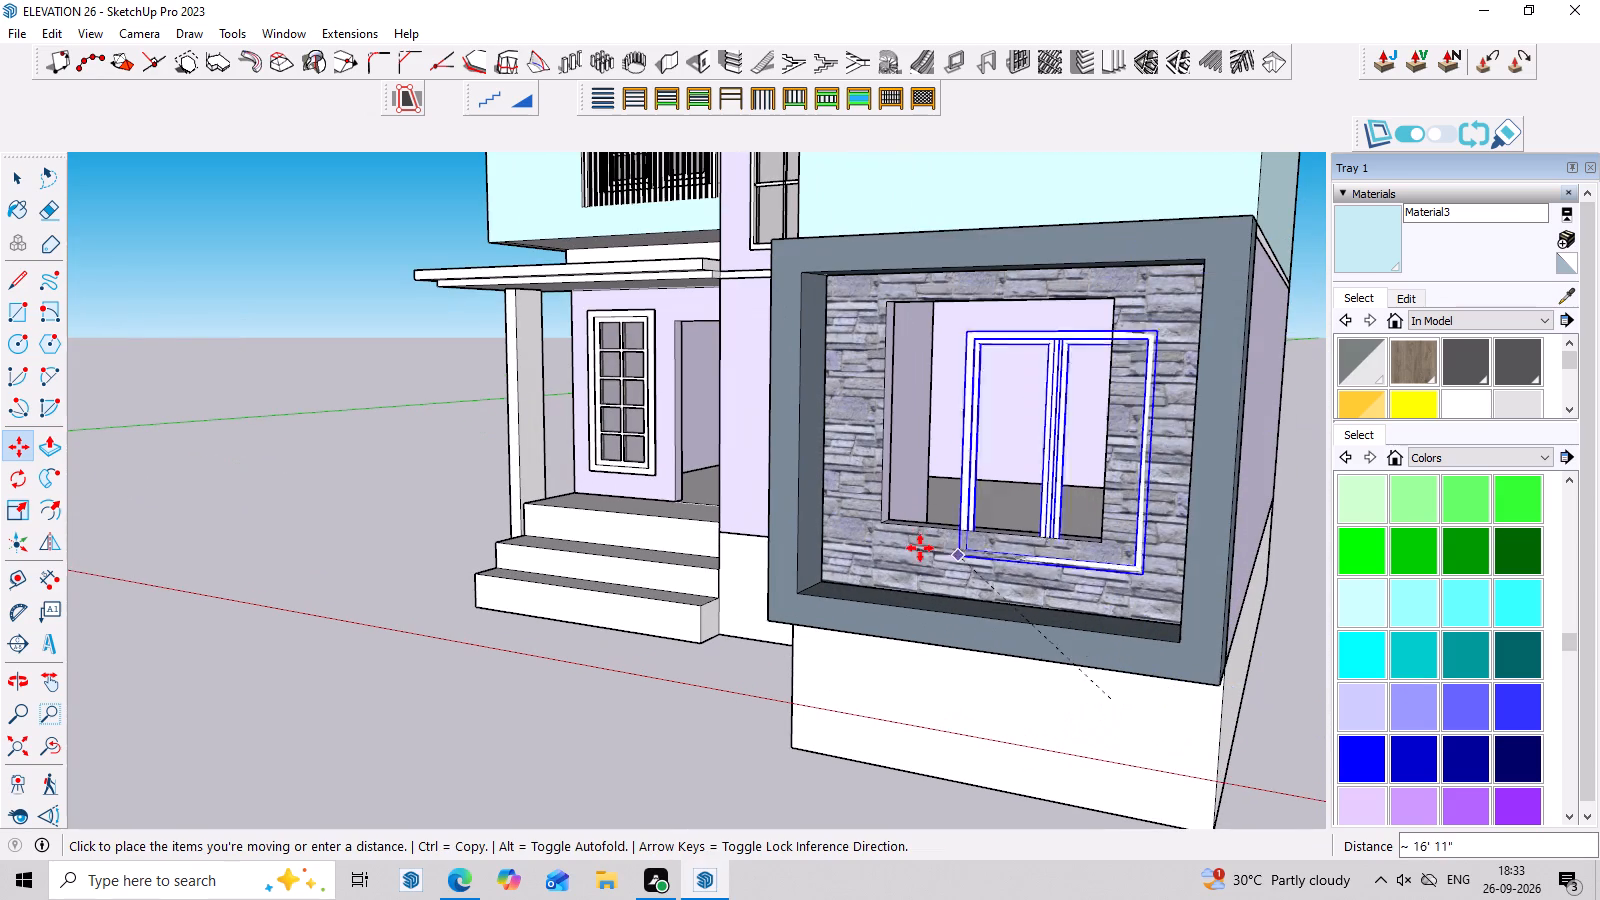
pyautogui.click(879, 519)
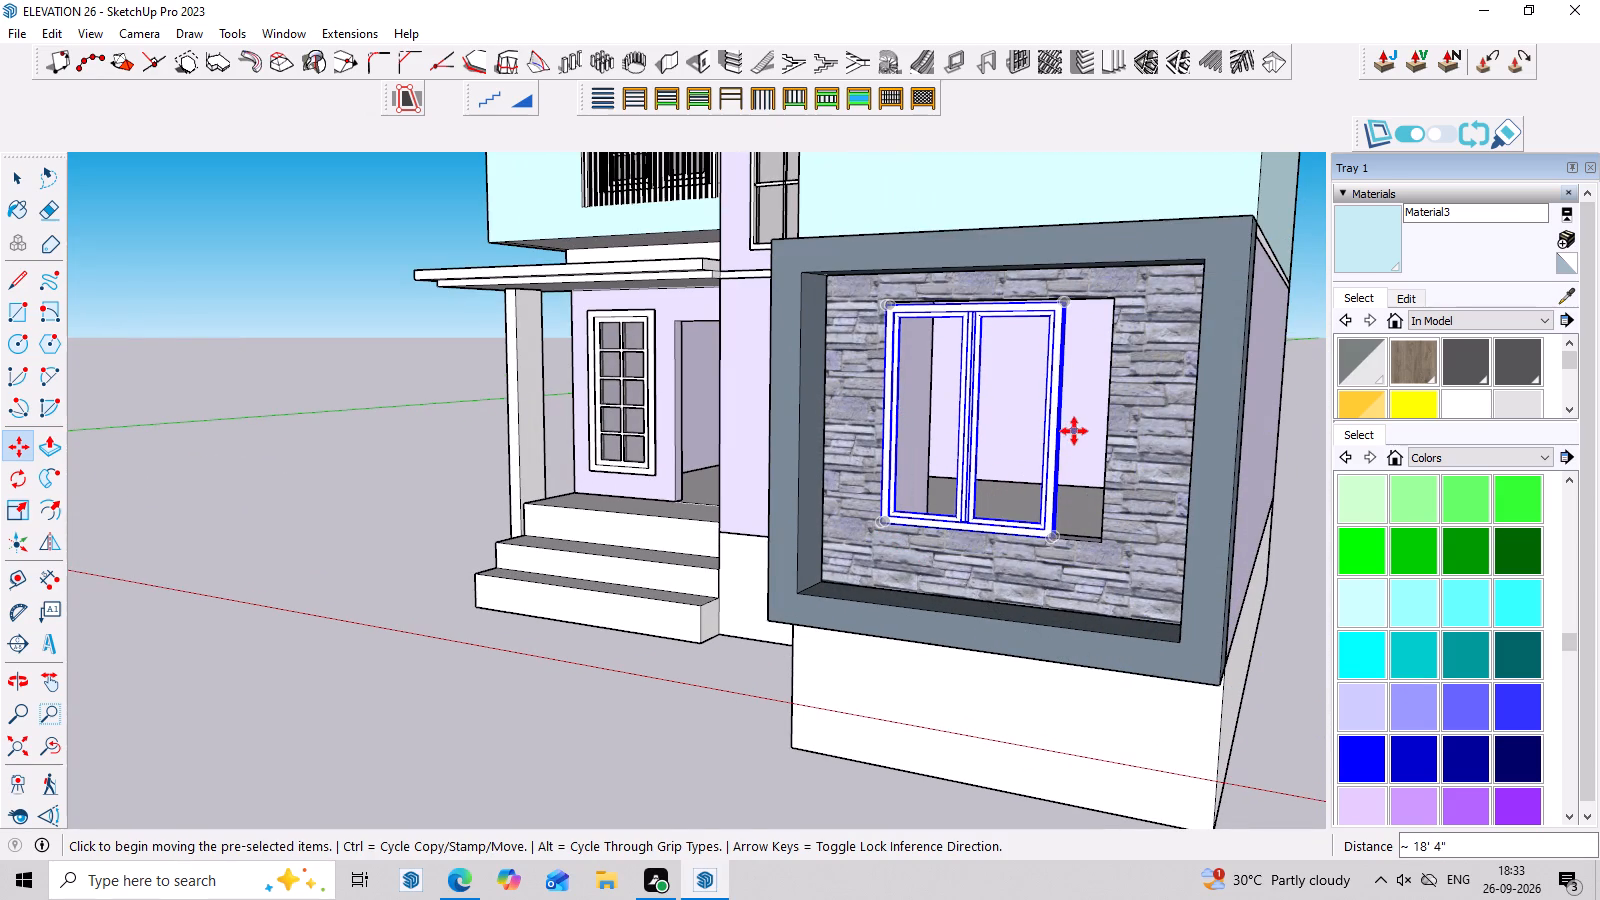
# Scale the window by about 1.26 in width and 1.02 in height to fill the stone-clad opening, and deselect it.
pyautogui.press('s')
pyautogui.scroll(3, 1083, 392)
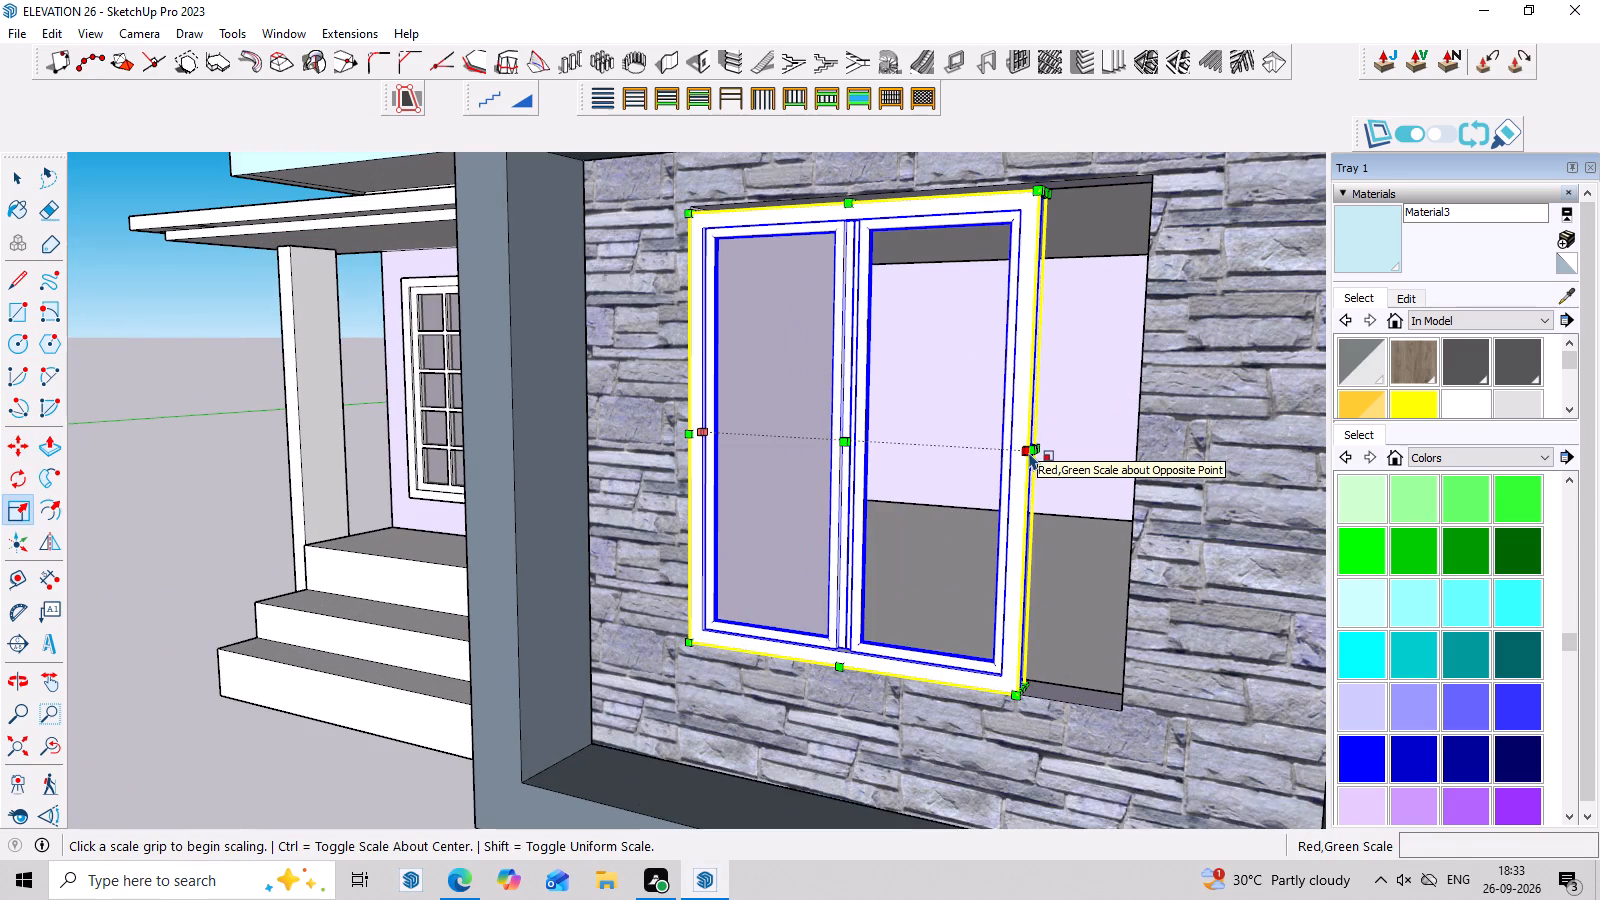
pyautogui.click(1030, 449)
pyautogui.click(1137, 455)
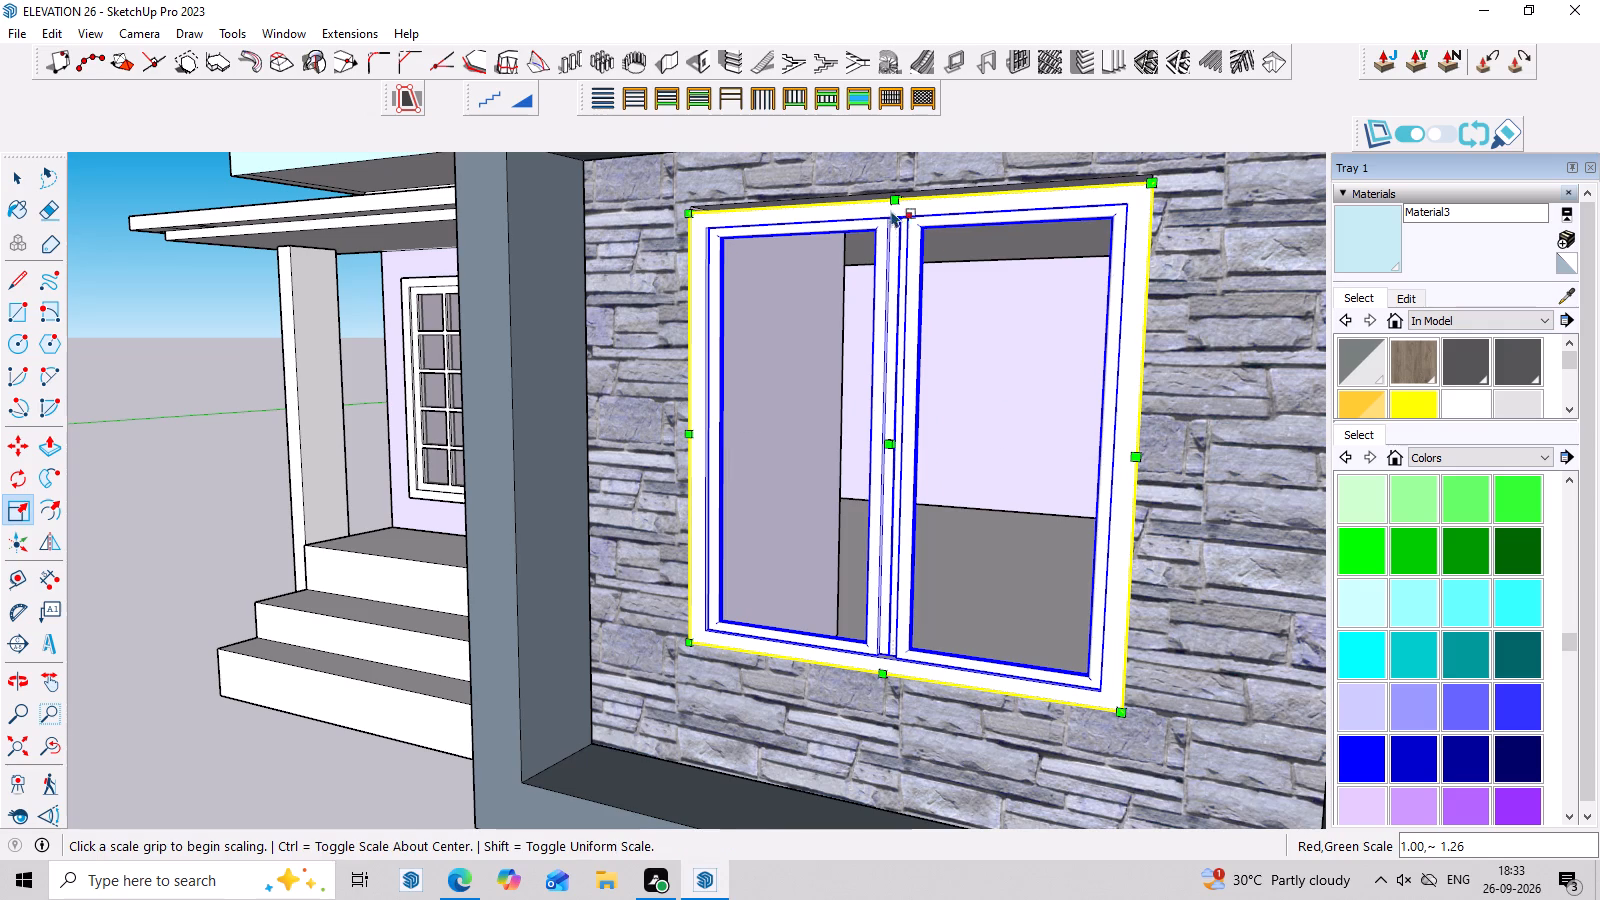
pyautogui.click(895, 200)
pyautogui.click(900, 188)
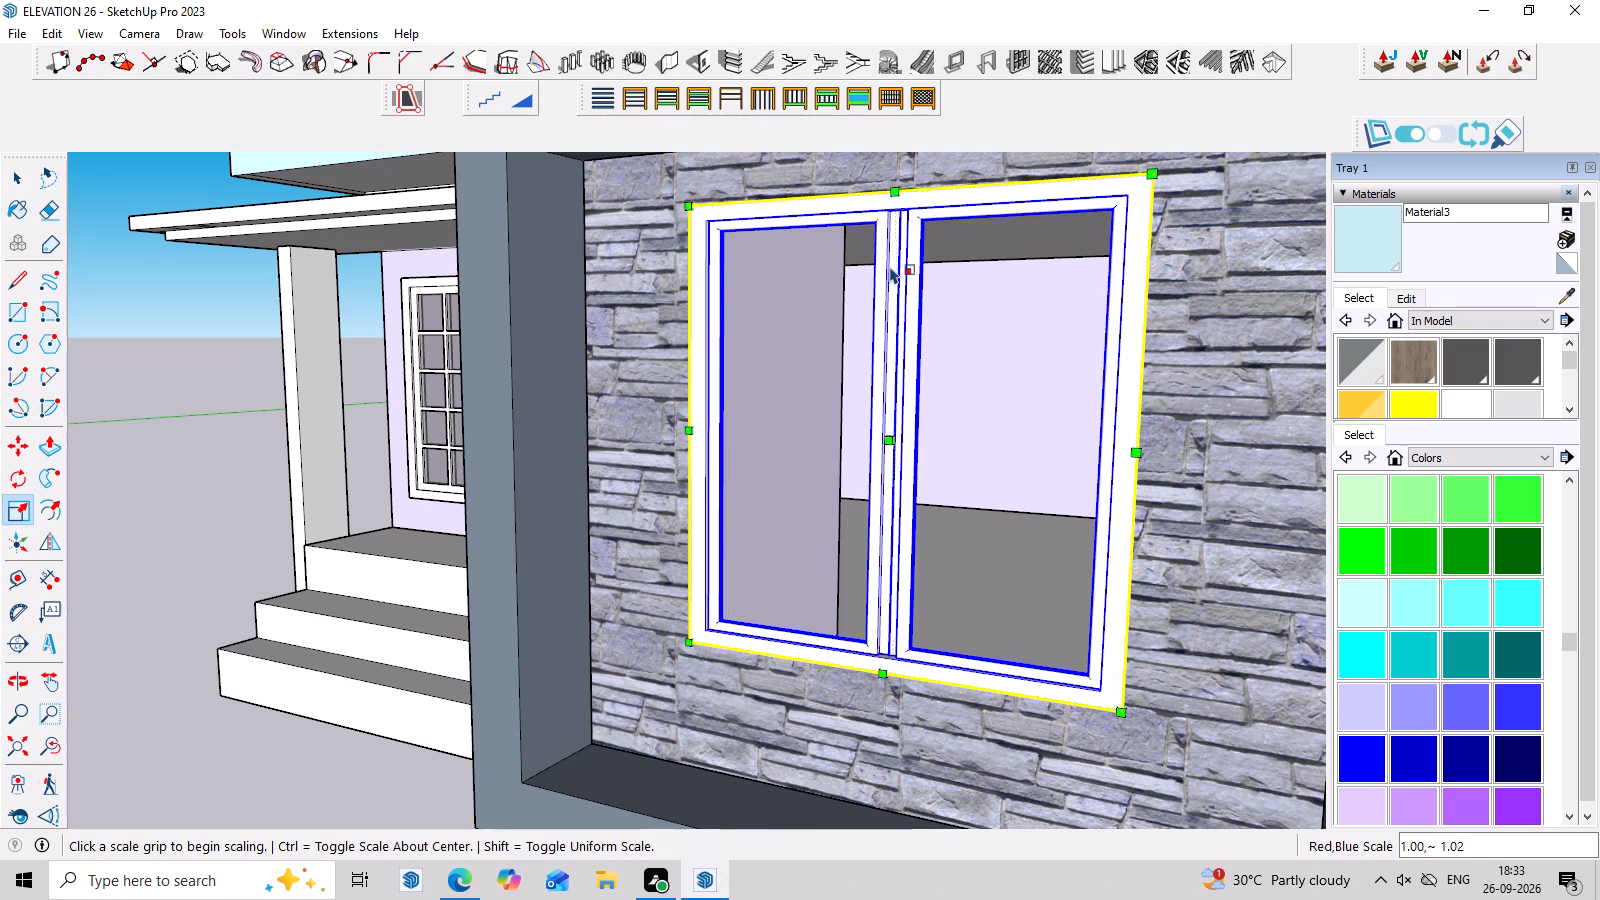
pyautogui.scroll(-10, 832, 399)
pyautogui.moveTo(874, 584); pyautogui.dragTo(1012, 605, button='middle')
pyautogui.press('space')
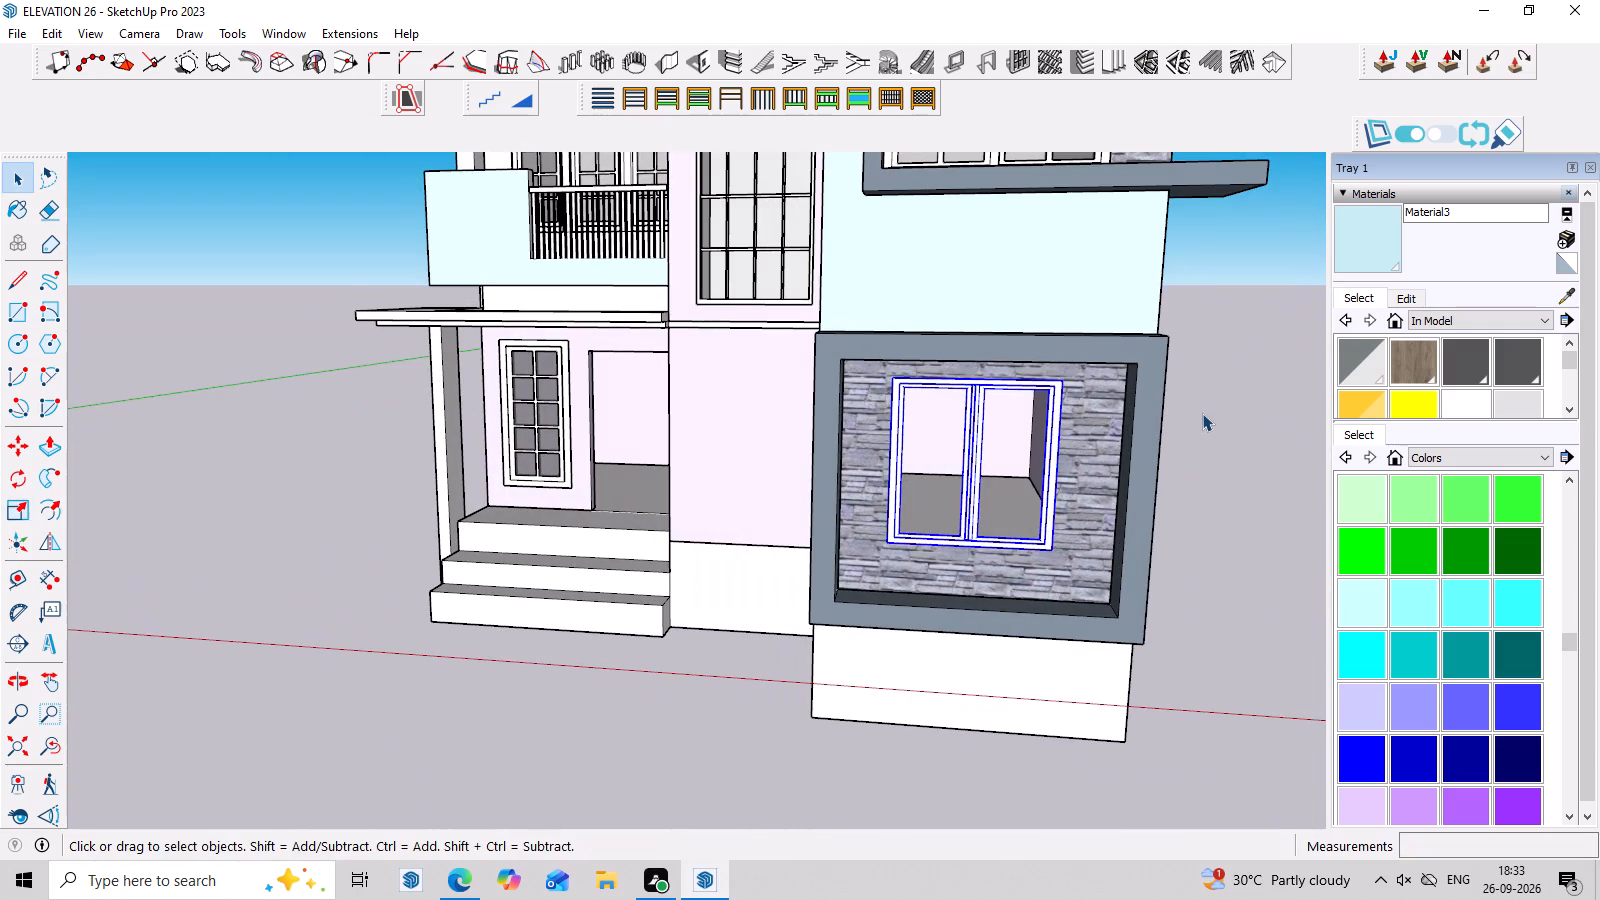
pyautogui.click(1202, 413)
# Delete the multi-pane grille window from the framed upper-floor opening above the stone-clad one.
pyautogui.scroll(-7, 927, 551)
pyautogui.moveTo(1190, 608); pyautogui.dragTo(1253, 636, button='middle')
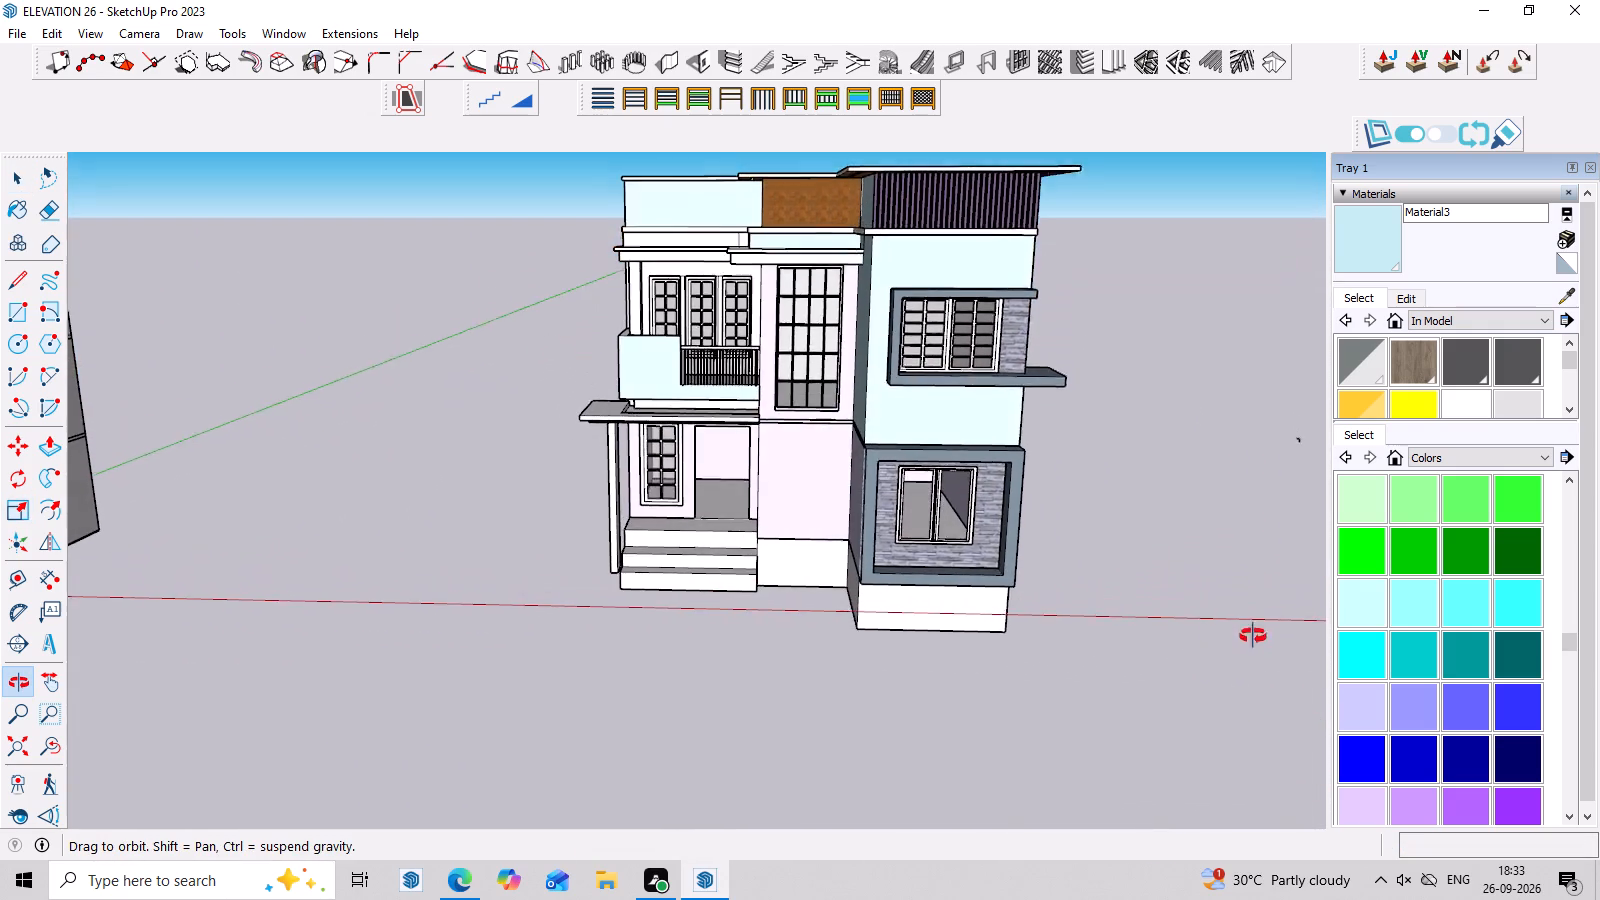
pyautogui.moveTo(1253, 636); pyautogui.dragTo(1253, 640, button='middle')
pyautogui.moveTo(1180, 652); pyautogui.dragTo(1115, 640, button='middle')
pyautogui.scroll(2, 912, 557)
pyautogui.click(969, 276)
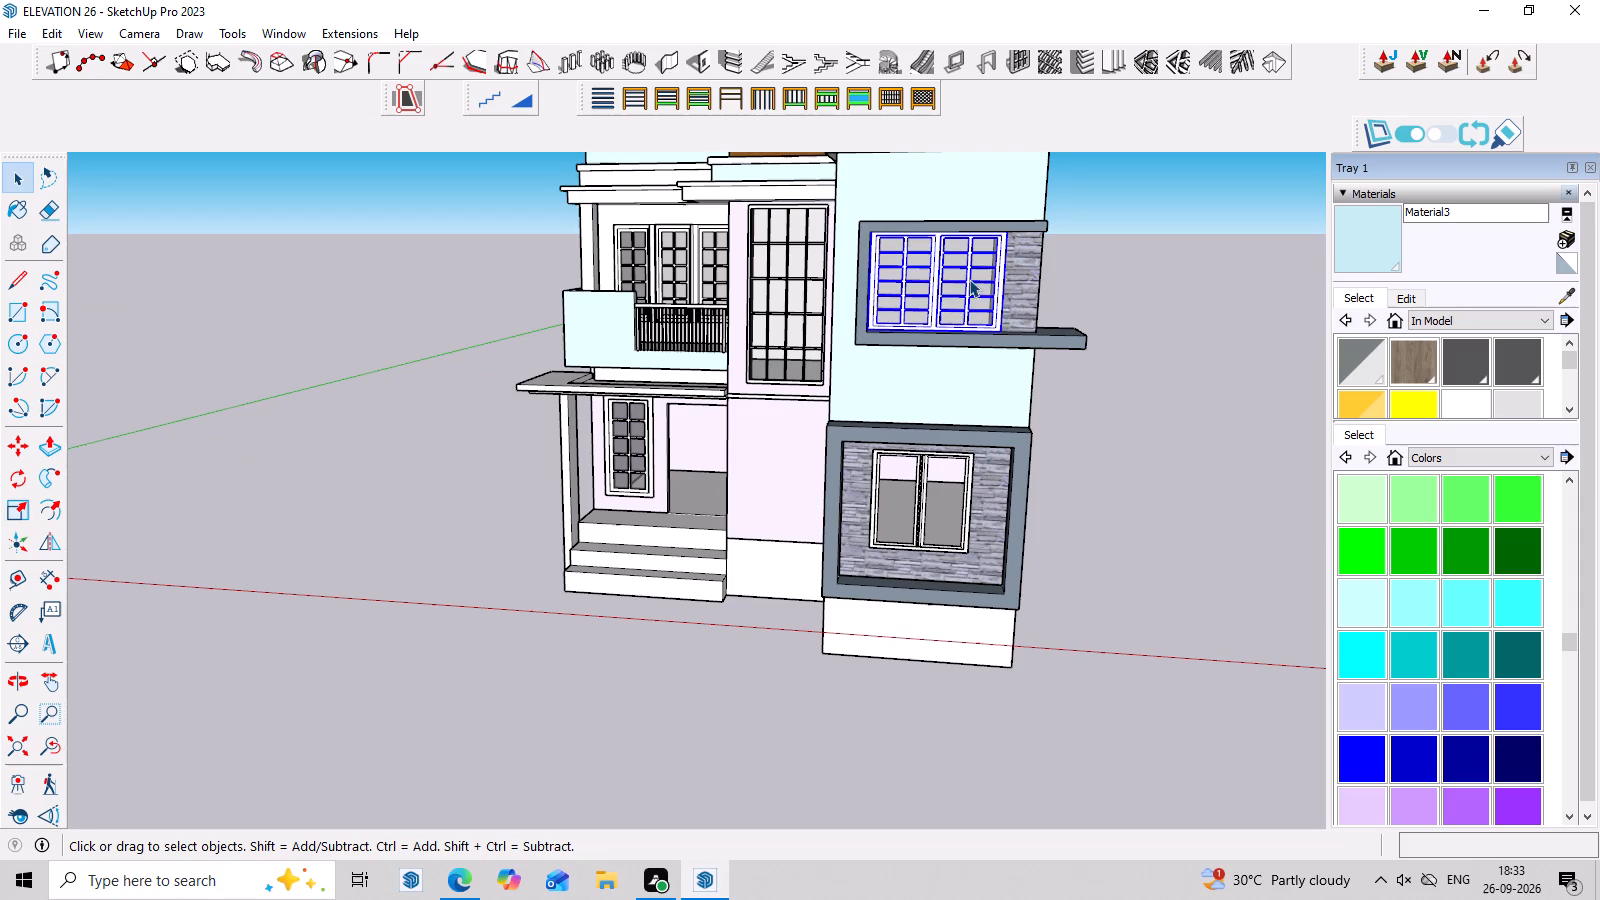
pyautogui.press('Delete')
# Copy the ground-floor two-pane window up to the sill of the emptied upper-floor opening.
pyautogui.click(966, 525)
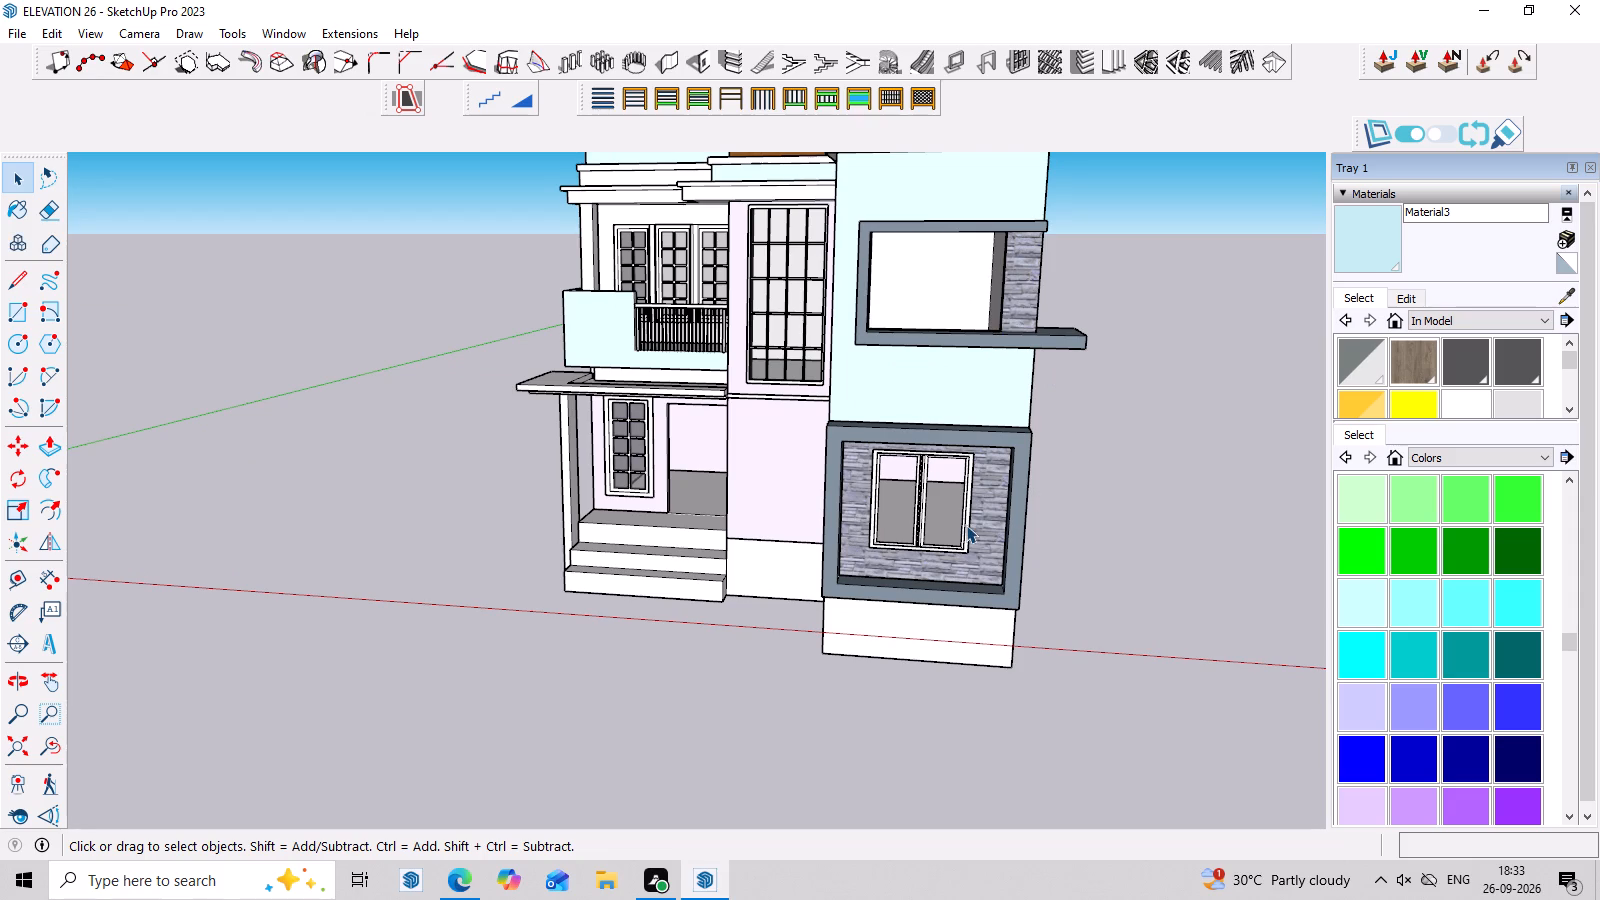
pyautogui.press('m')
pyautogui.click(965, 551)
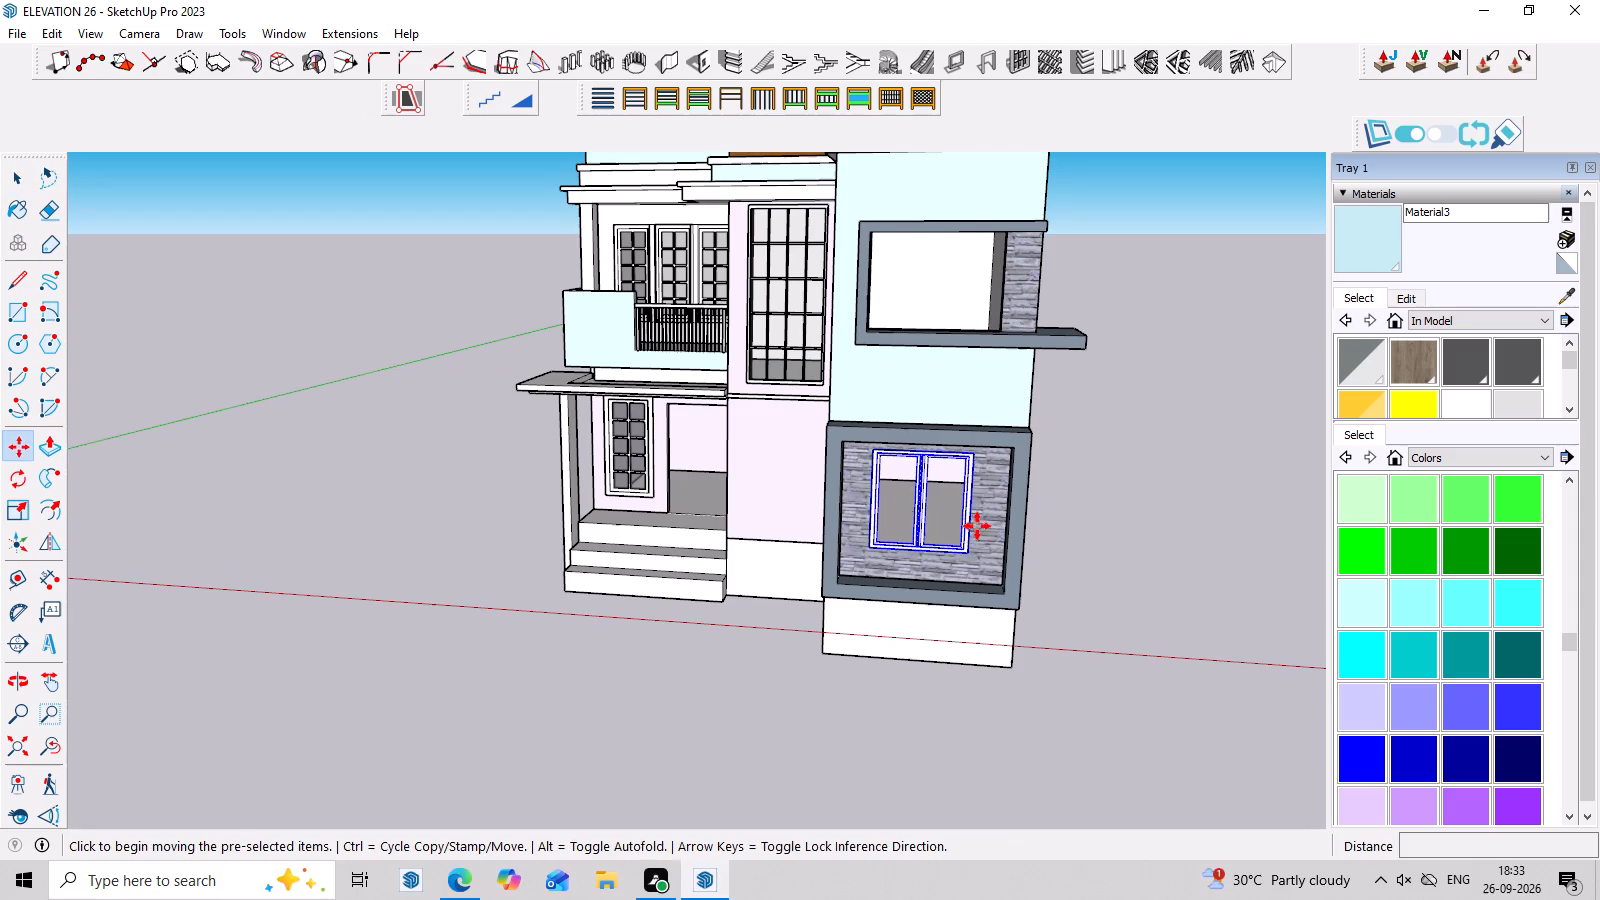
pyautogui.moveTo(975, 331); pyautogui.dragTo(958, 349, button='middle')
pyautogui.scroll(11, 956, 343)
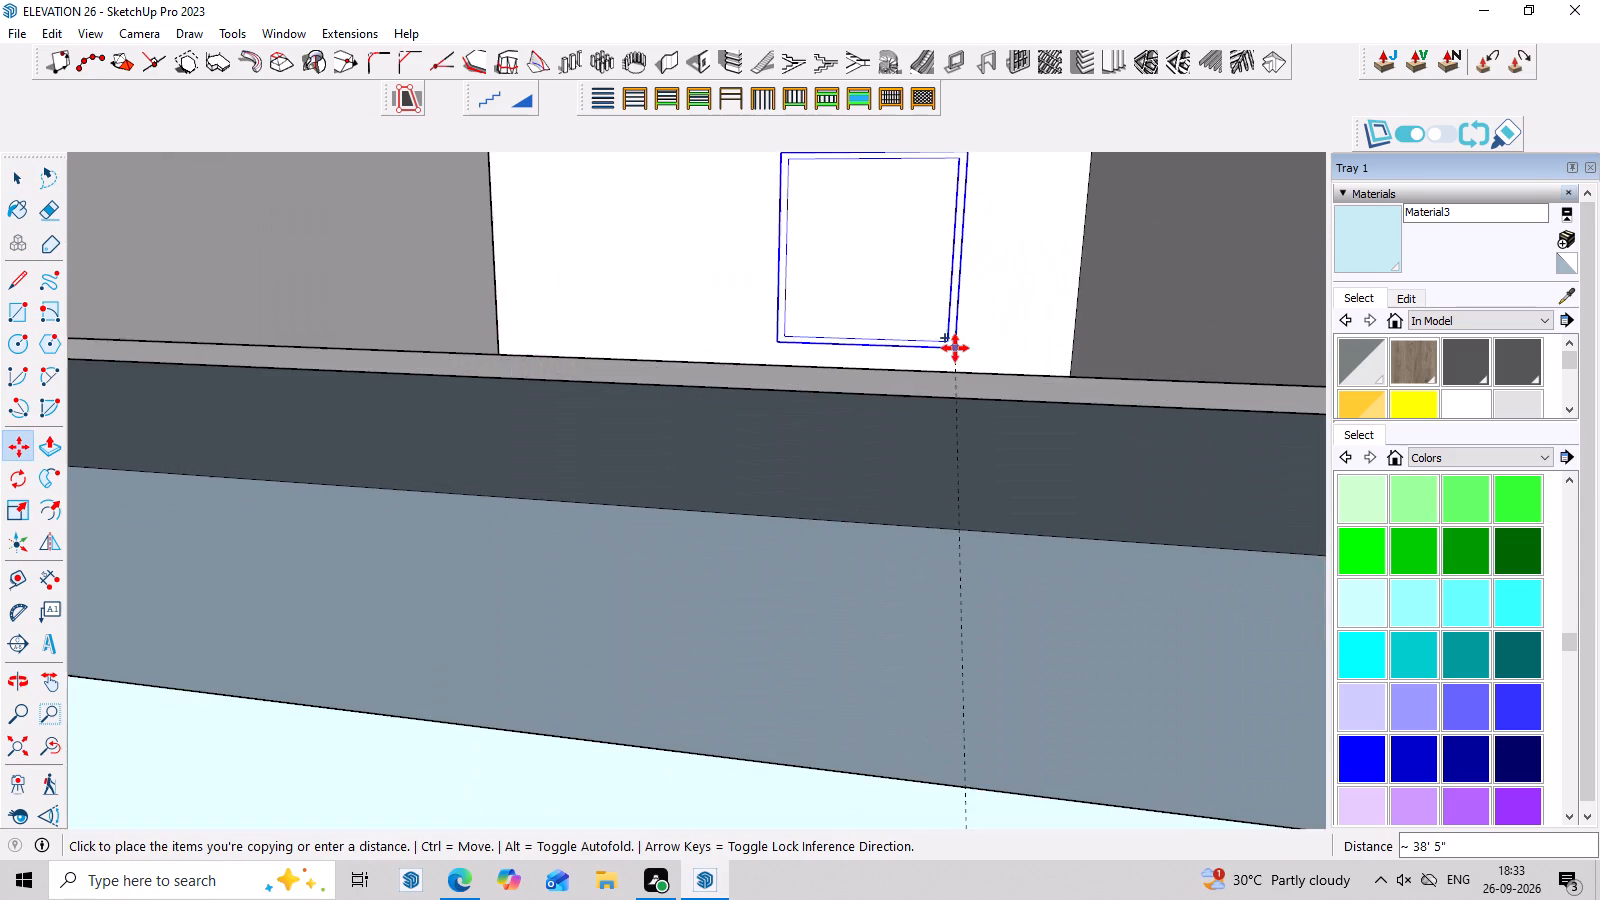
pyautogui.click(907, 394)
# Move the copied two-pane window about 2' 10" so its lower corner meets the upper opening's bottom corner beside the stone cladding.
pyautogui.scroll(-6, 947, 433)
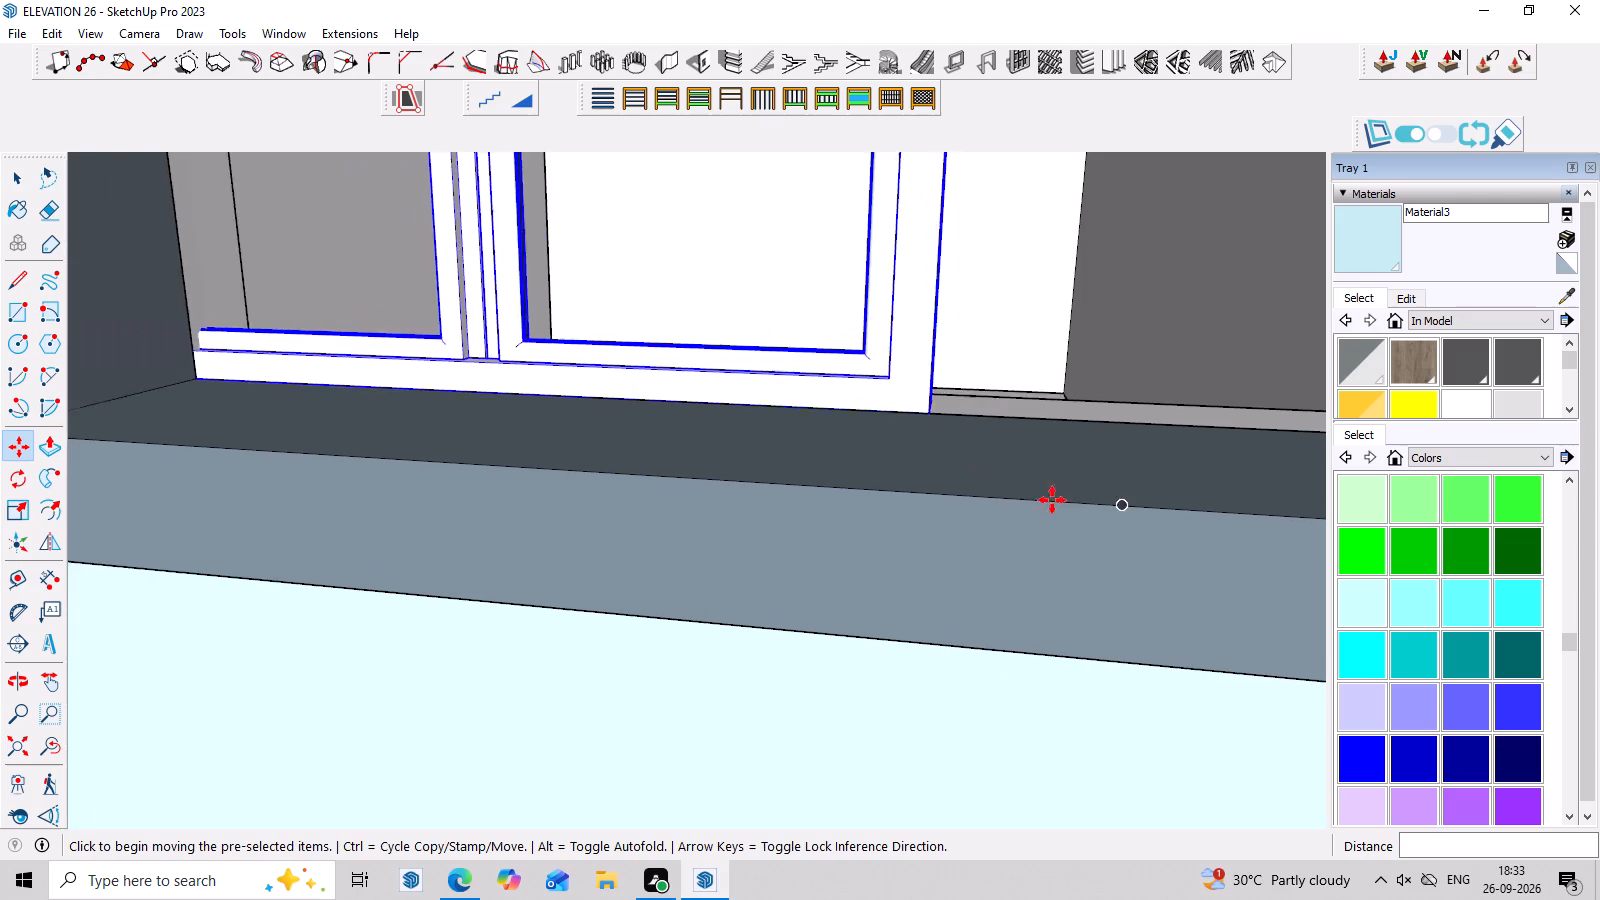
pyautogui.scroll(-6, 1052, 500)
pyautogui.click(984, 441)
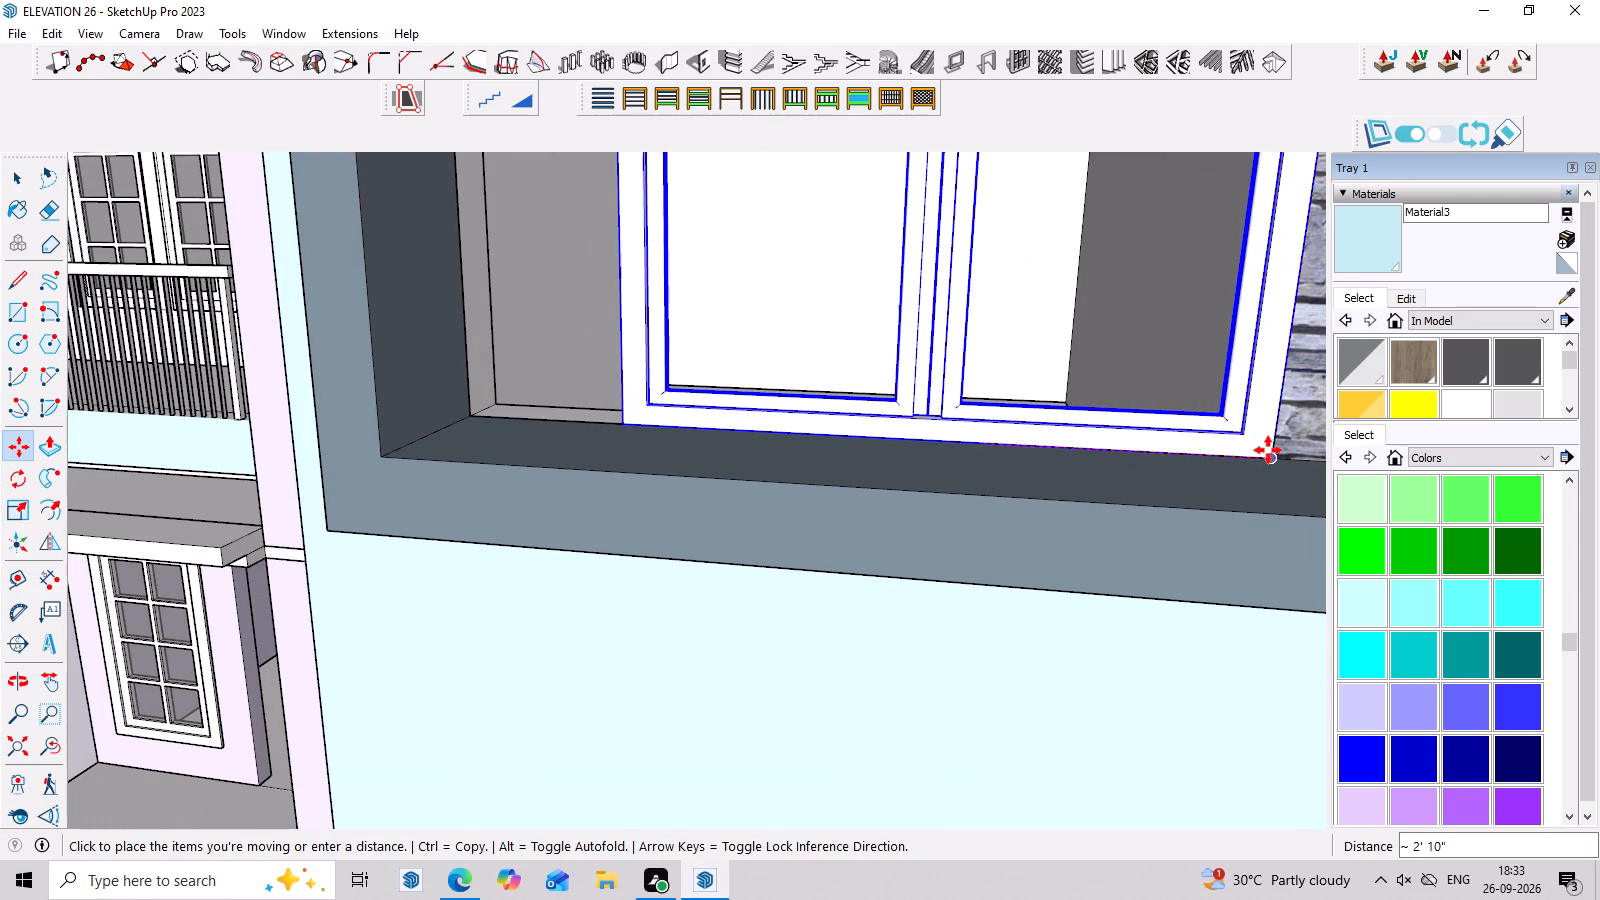
pyautogui.click(1270, 448)
# Scale the upper-floor window from its bottom edge to about 0.76 of its height.
pyautogui.scroll(-10, 1116, 472)
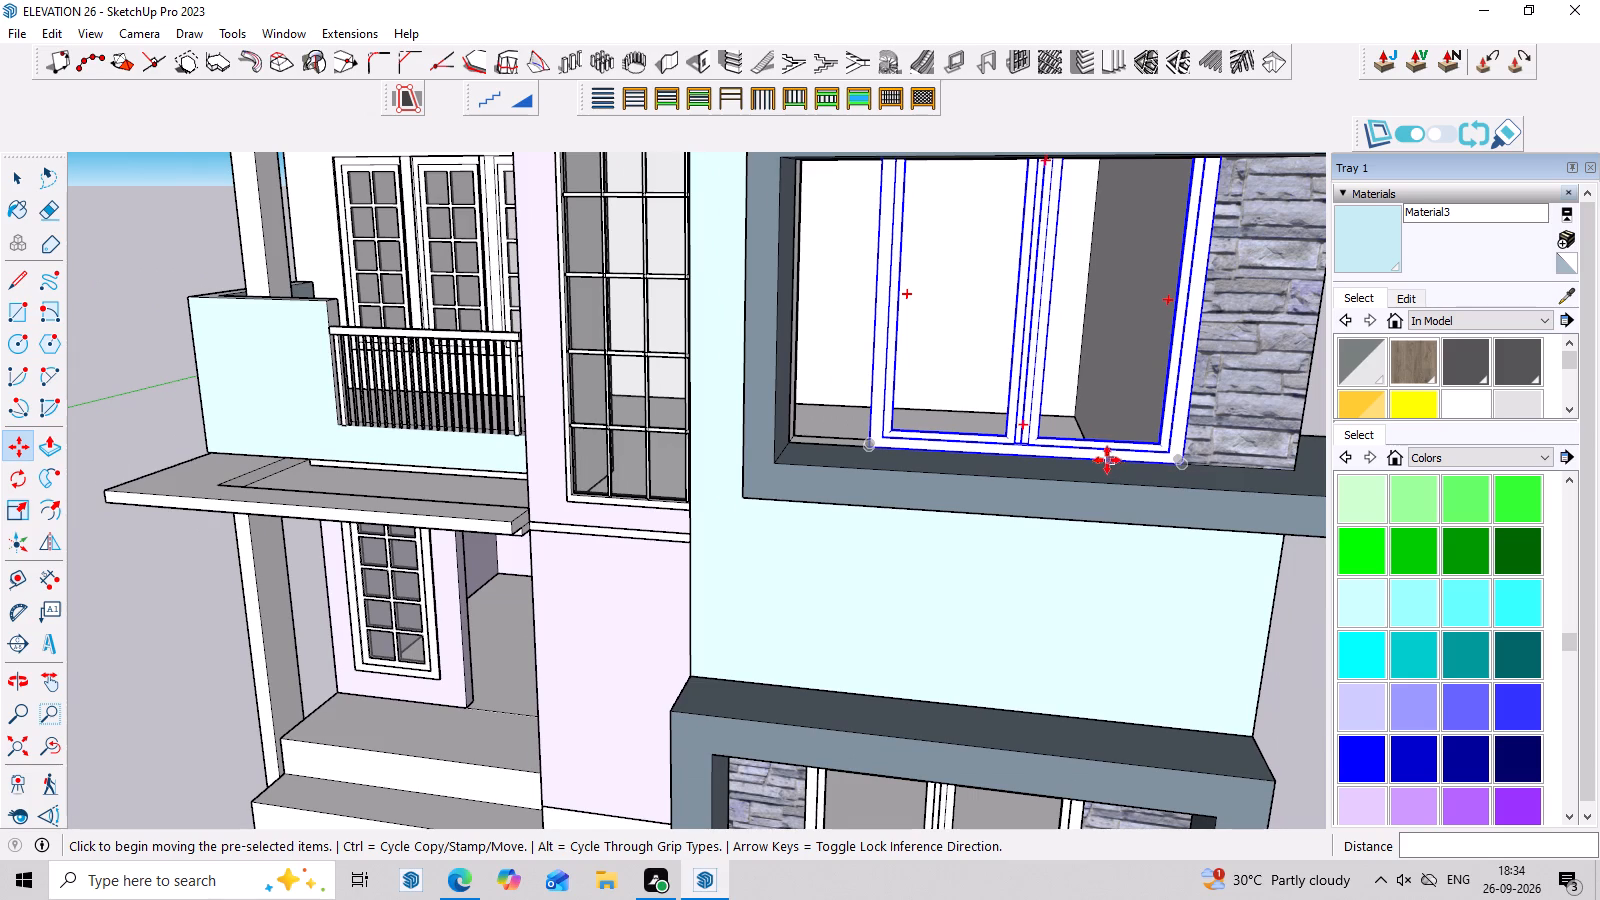
pyautogui.scroll(-5, 1095, 456)
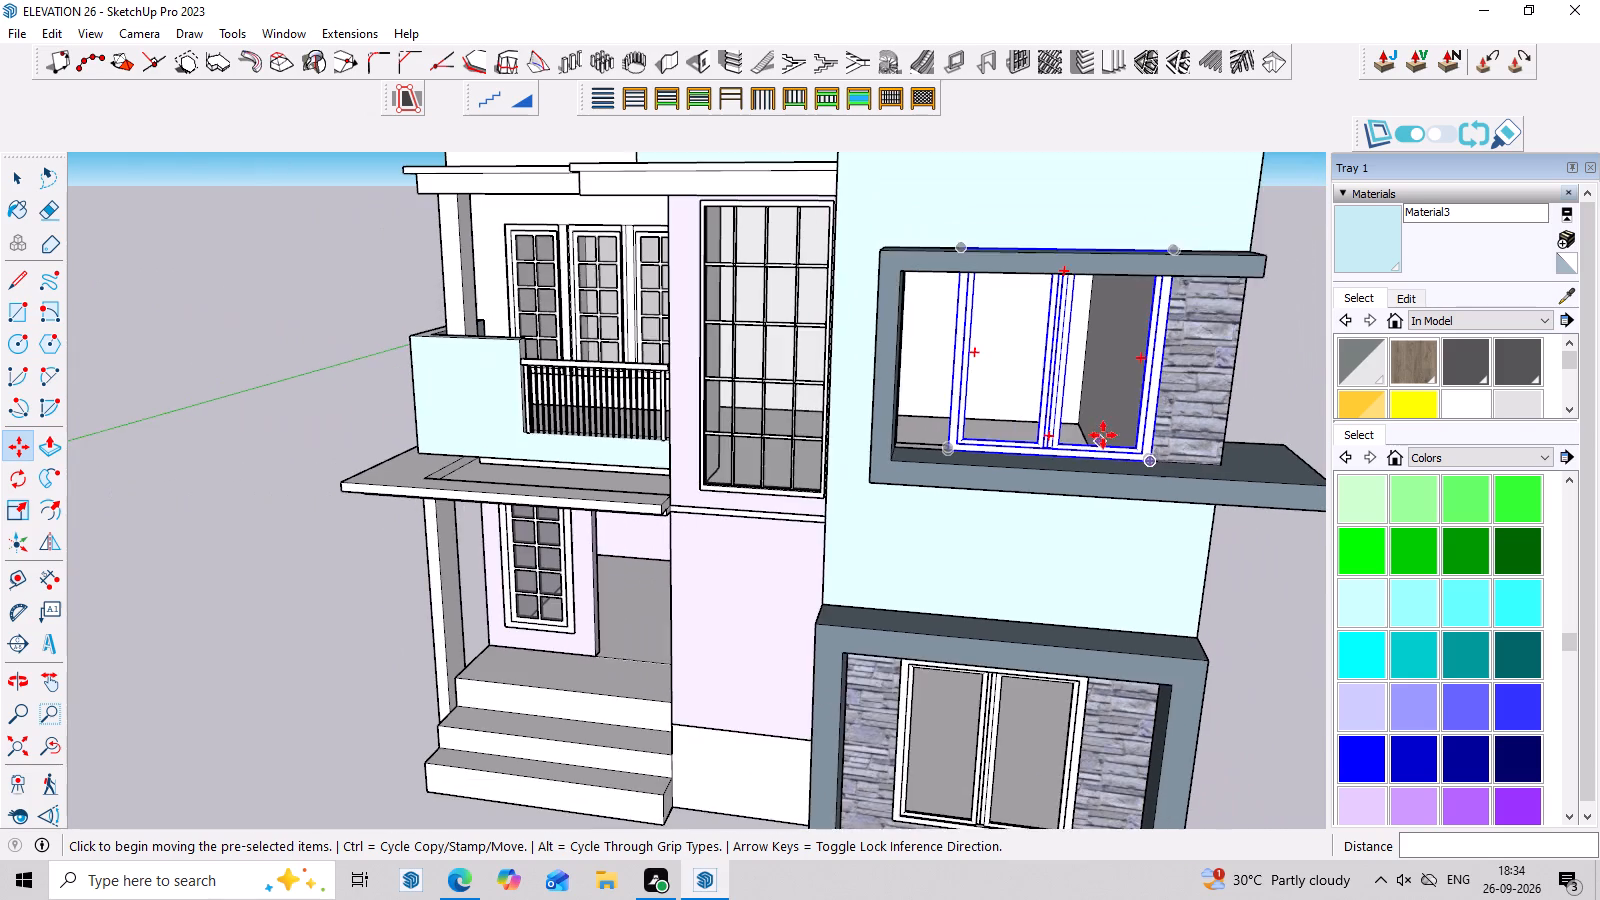
pyautogui.moveTo(1103, 435); pyautogui.dragTo(1113, 359, button='middle')
pyautogui.scroll(-3, 1103, 329)
pyautogui.moveTo(1116, 316); pyautogui.dragTo(988, 330, button='middle')
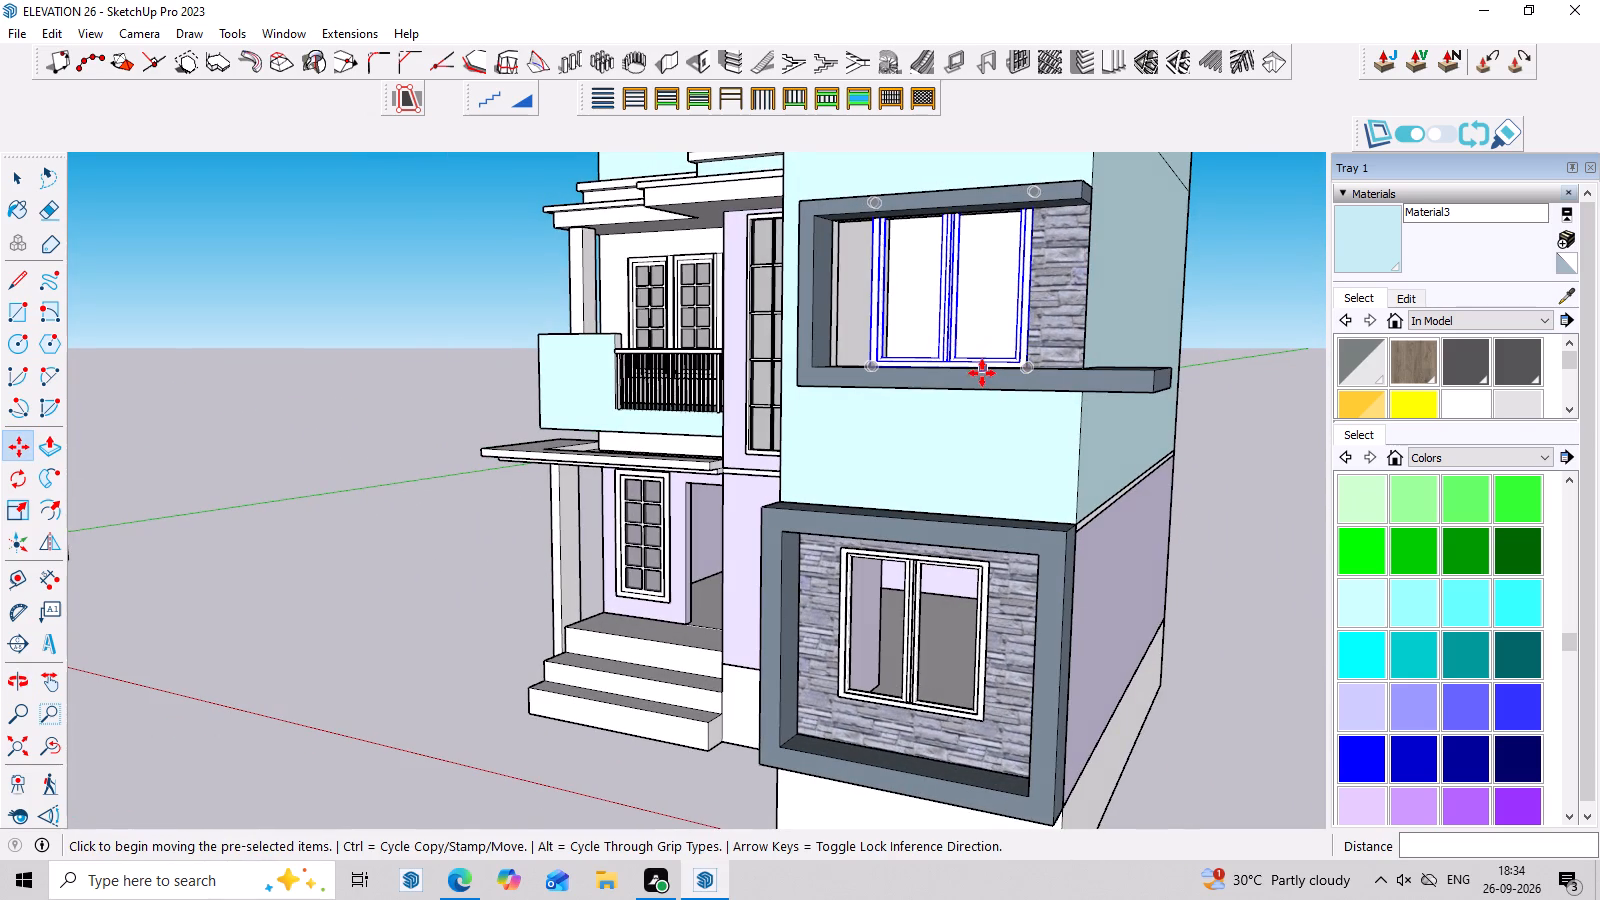
pyautogui.press('s')
pyautogui.scroll(5, 946, 327)
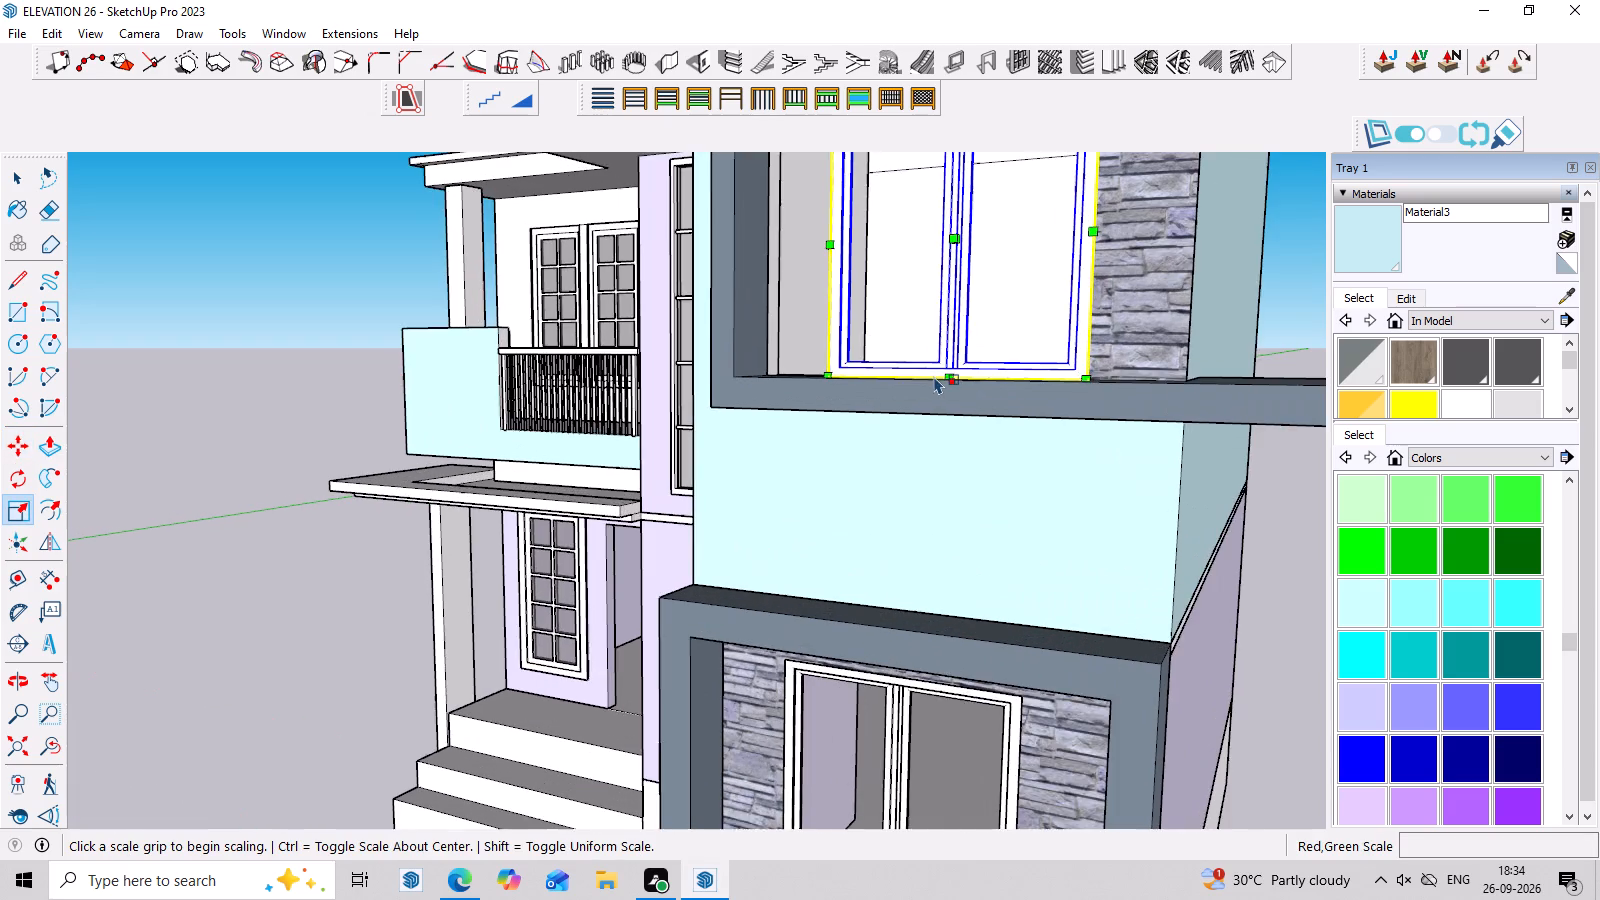
pyautogui.moveTo(935, 390); pyautogui.dragTo(935, 438, button='middle')
pyautogui.scroll(4, 945, 453)
pyautogui.click(955, 450)
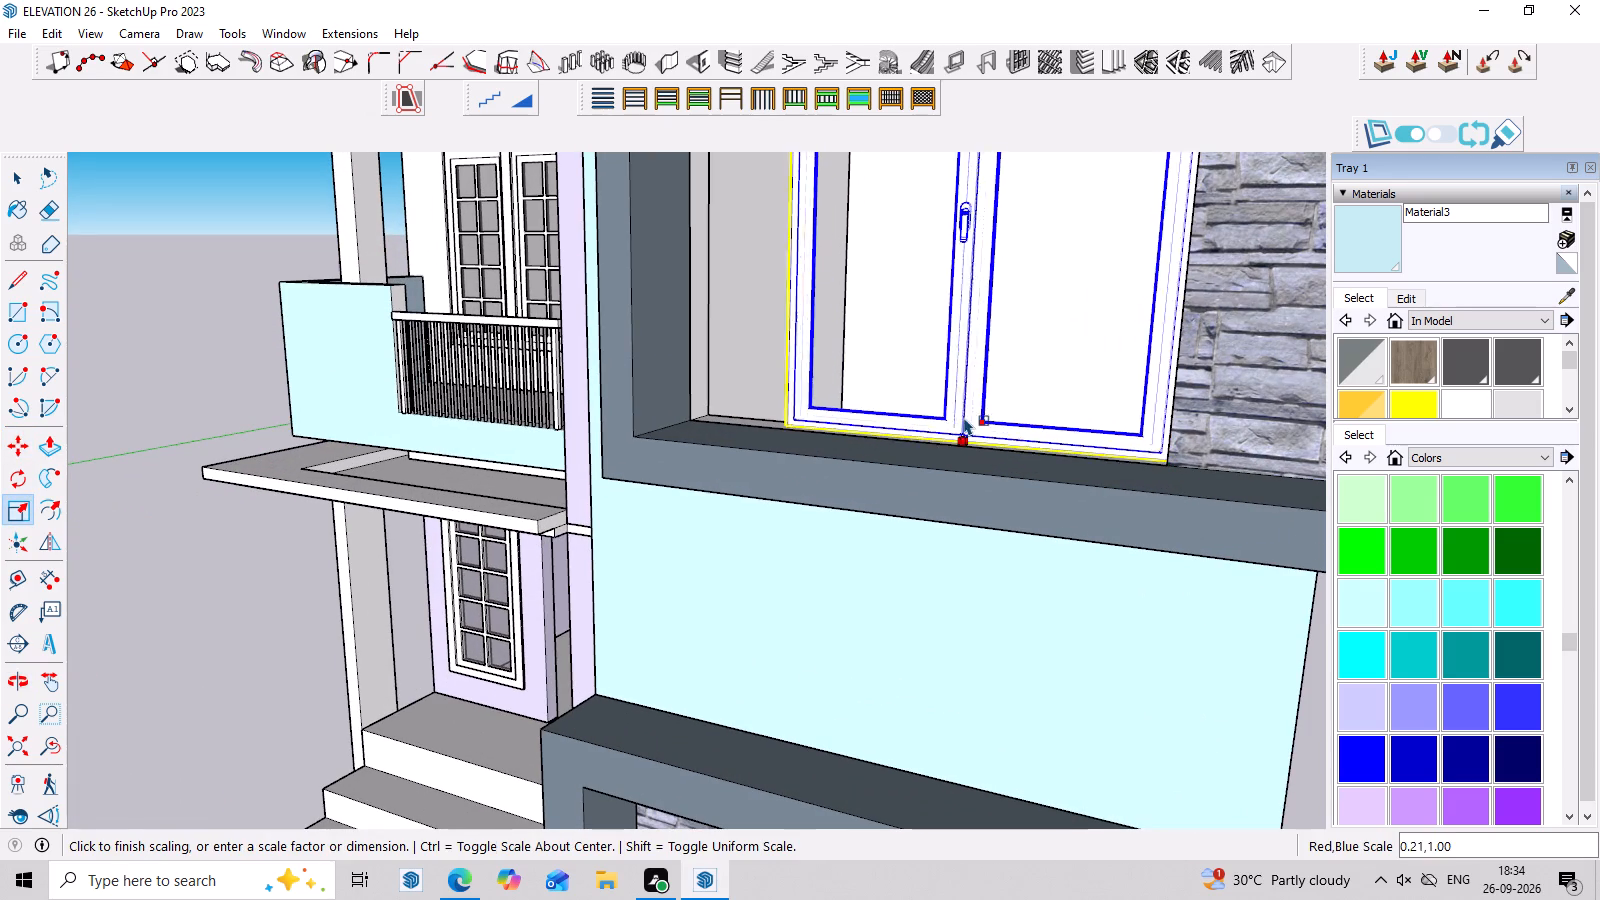
pyautogui.click(968, 342)
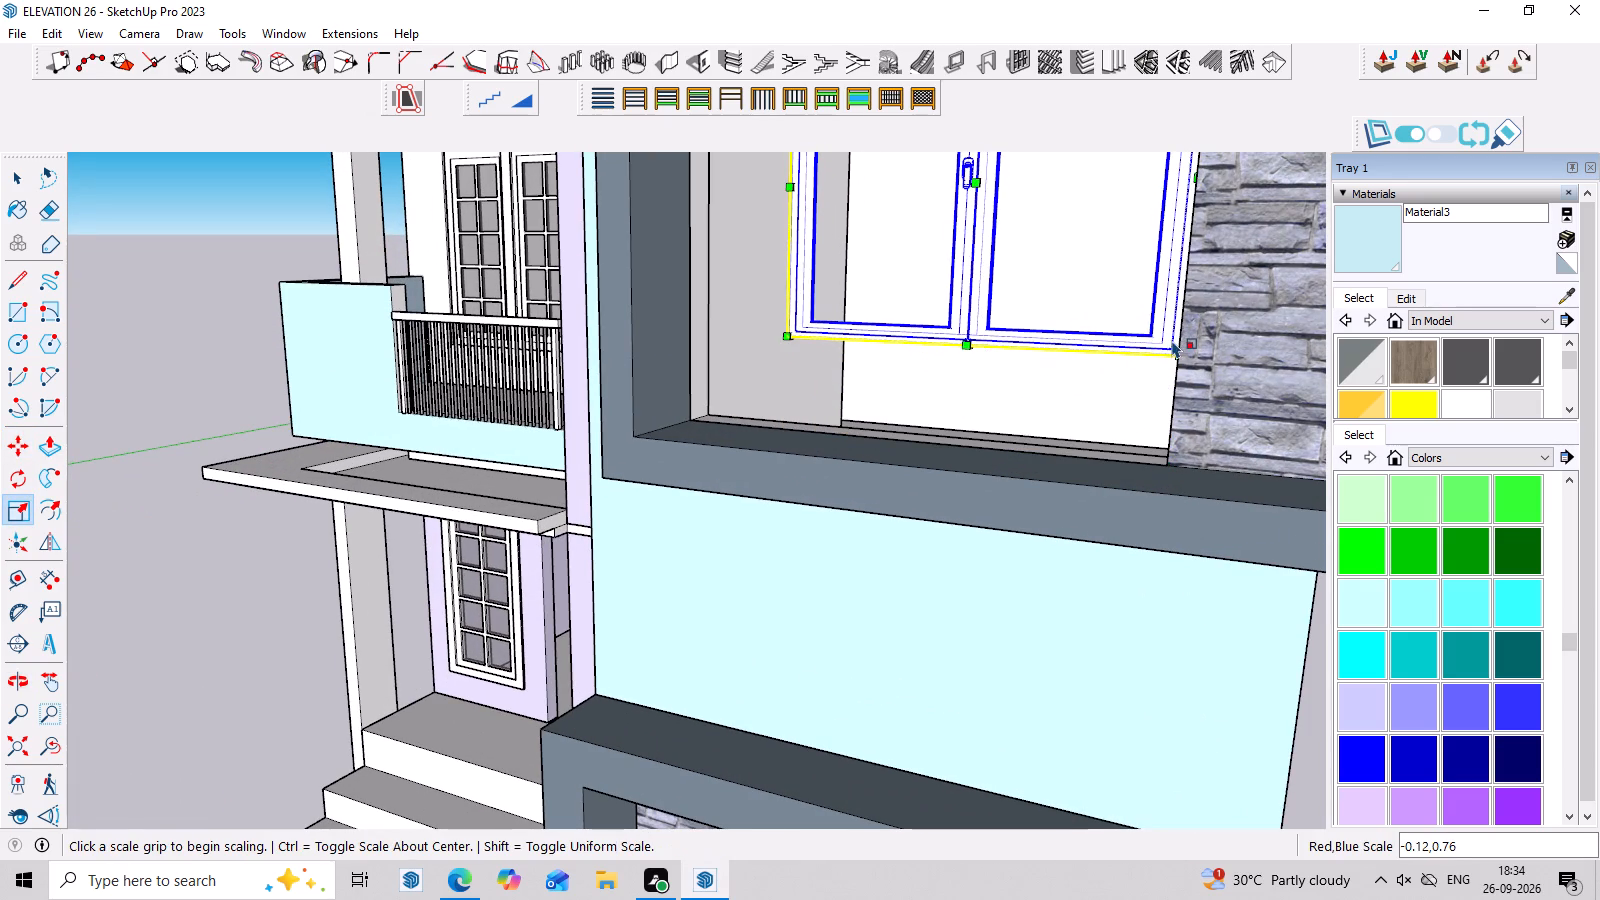
# Move the shortened window down so its lower corner sits on the sill corner beside the stone cladding.
pyautogui.press('m')
pyautogui.click(1178, 354)
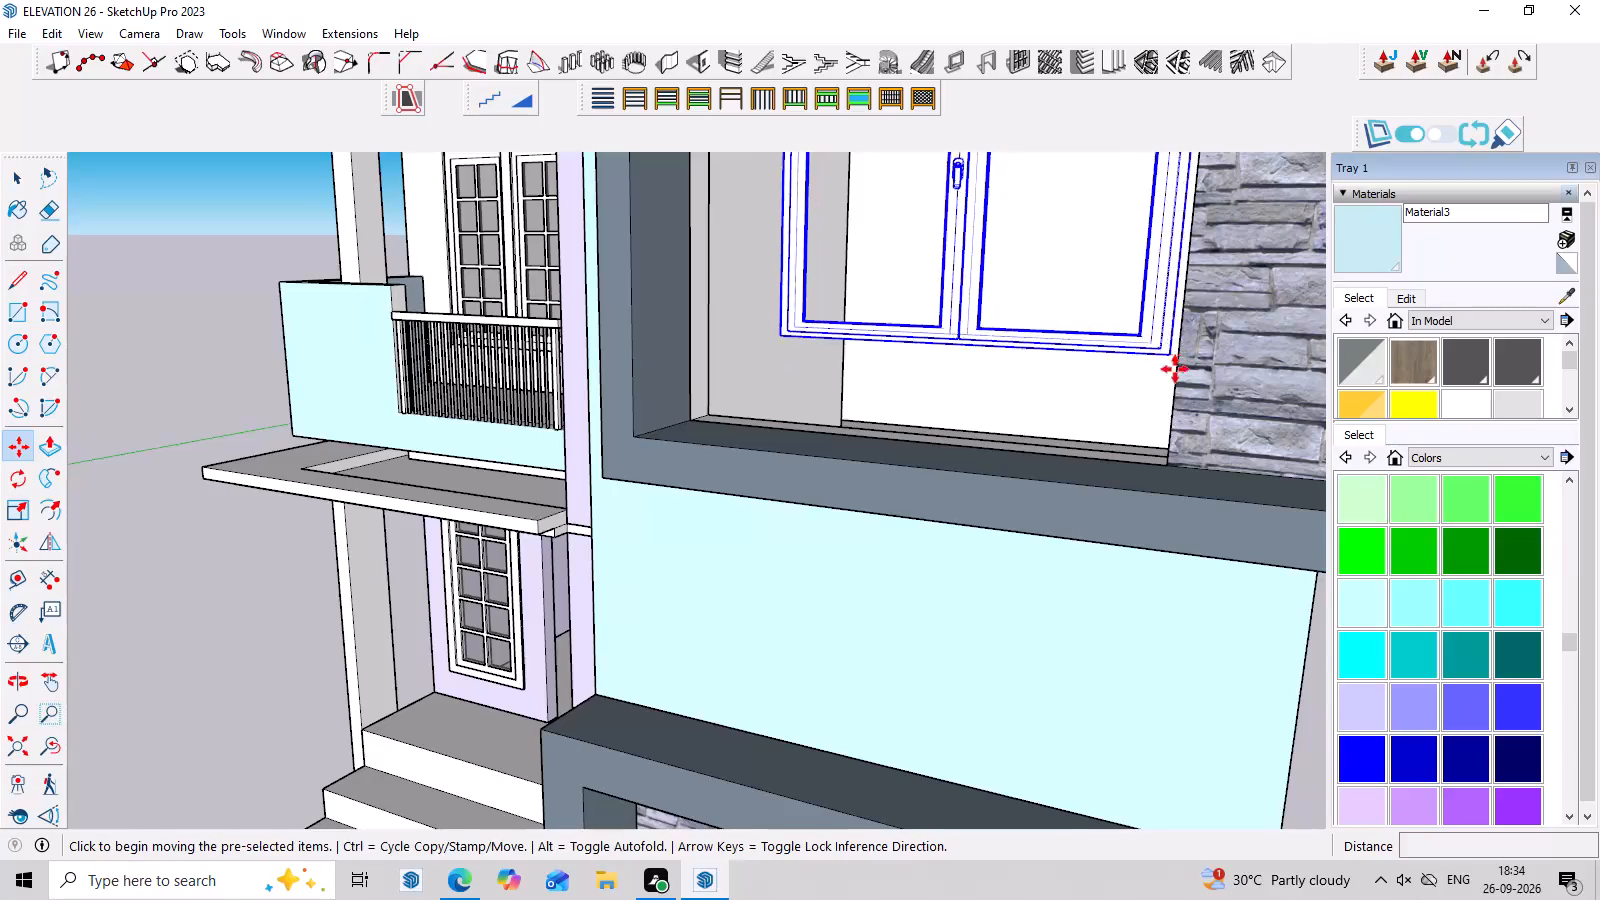
pyautogui.click(1165, 461)
# Scale the window's height by about 1.17 so its top edge meets the head of the upper-floor opening.
pyautogui.scroll(-7, 894, 435)
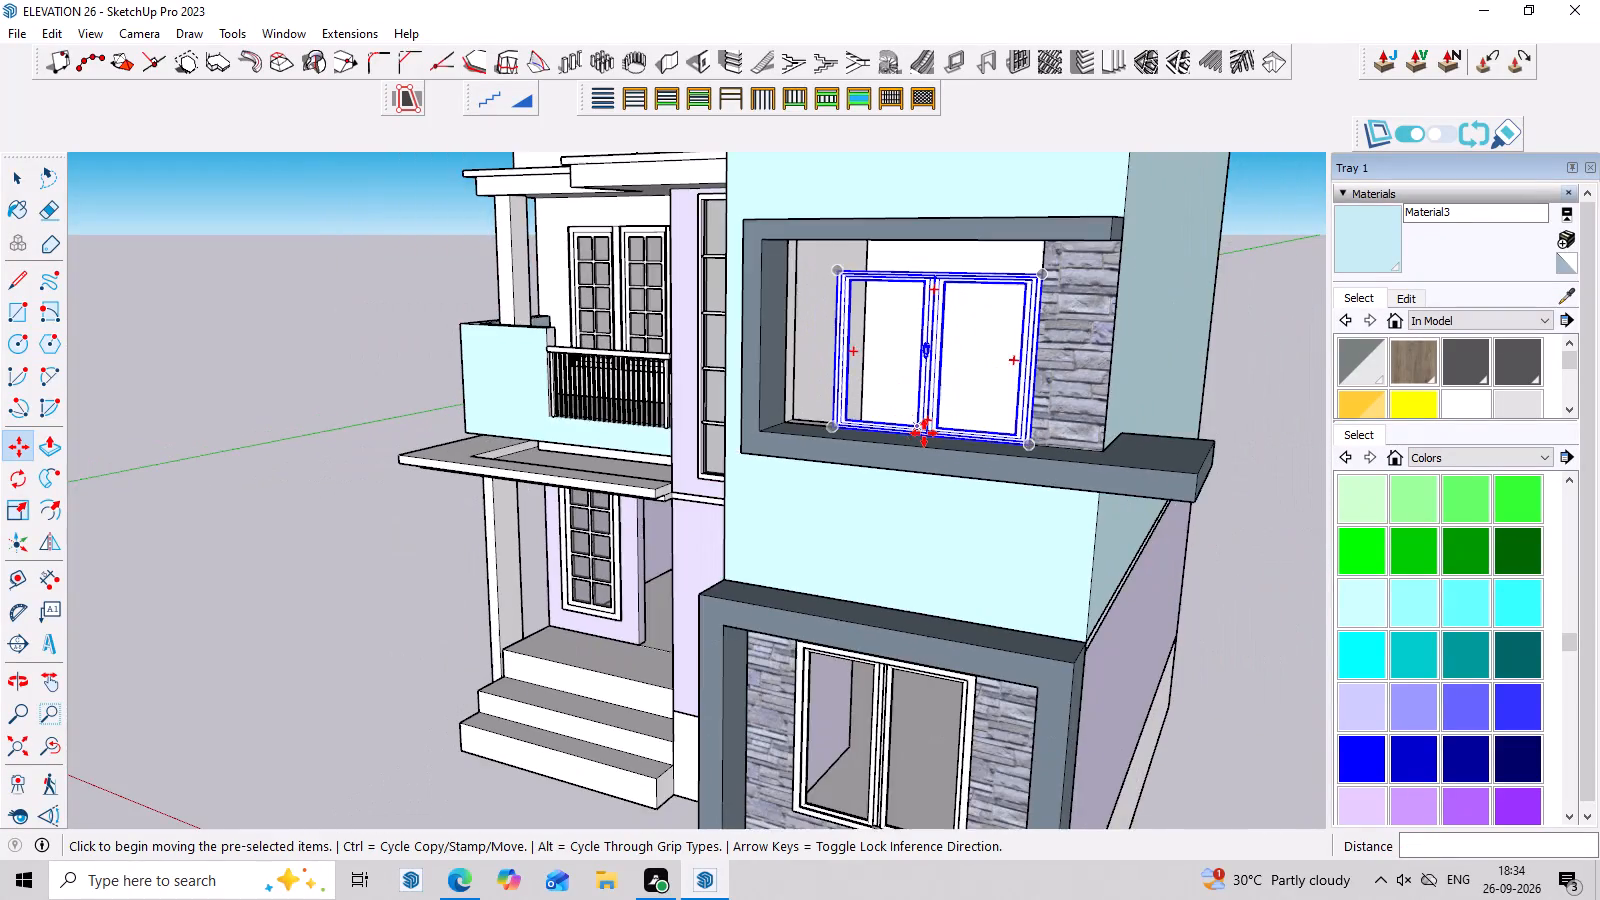
pyautogui.moveTo(1013, 468); pyautogui.dragTo(1113, 496, button='middle')
pyautogui.scroll(6, 1118, 330)
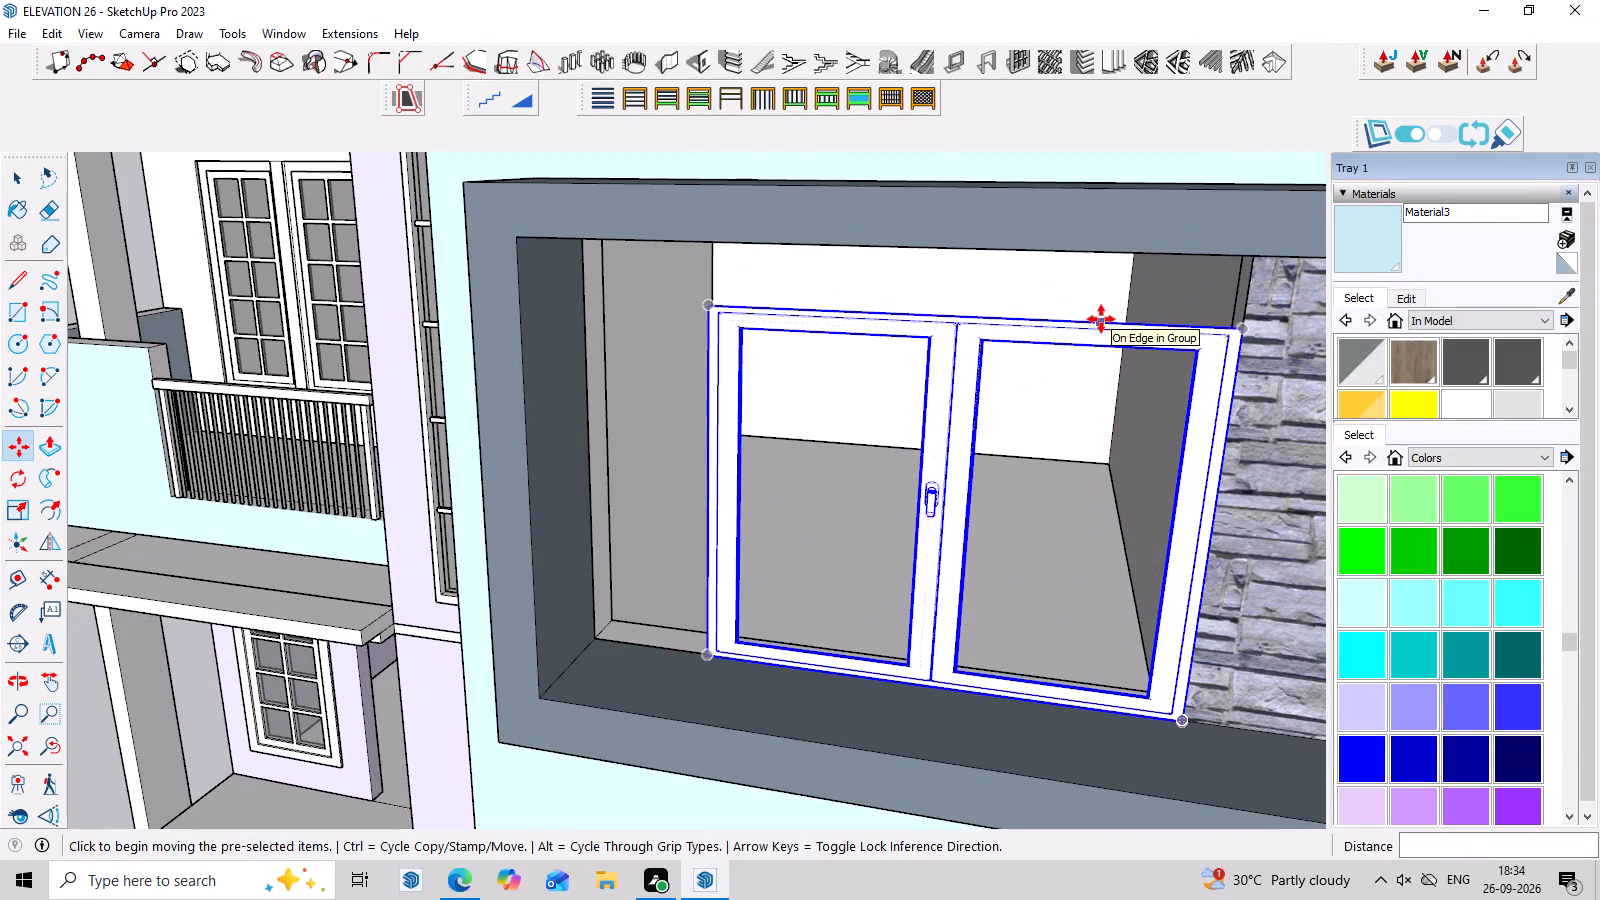
pyautogui.press('s')
pyautogui.click(963, 315)
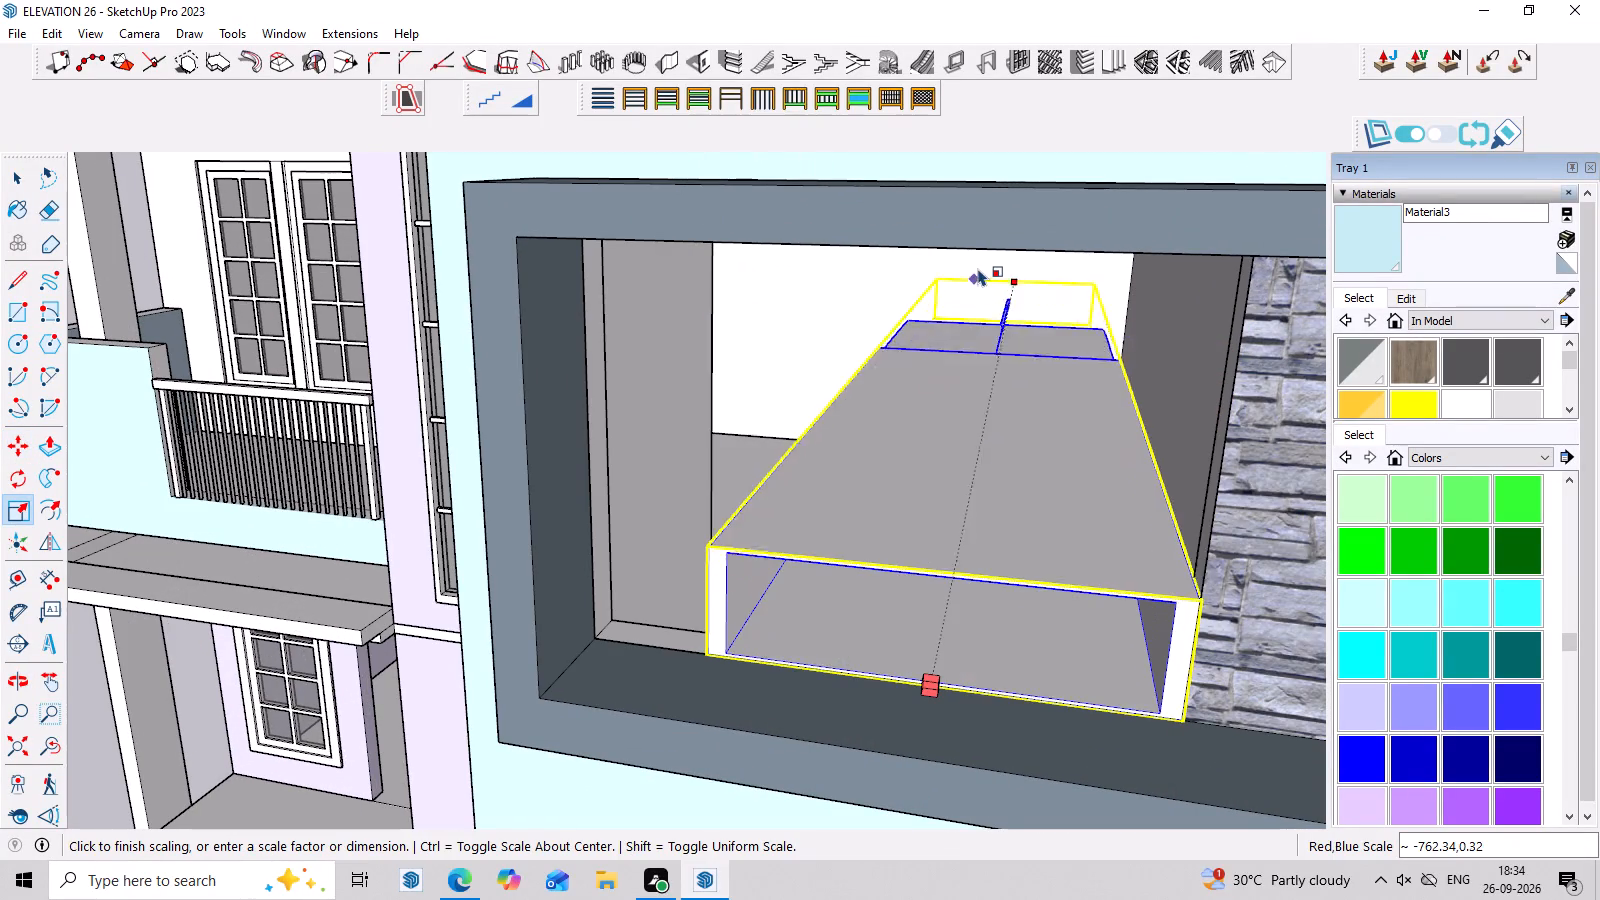
pyautogui.press('Escape')
pyautogui.moveTo(1043, 341); pyautogui.dragTo(1058, 310, button='middle')
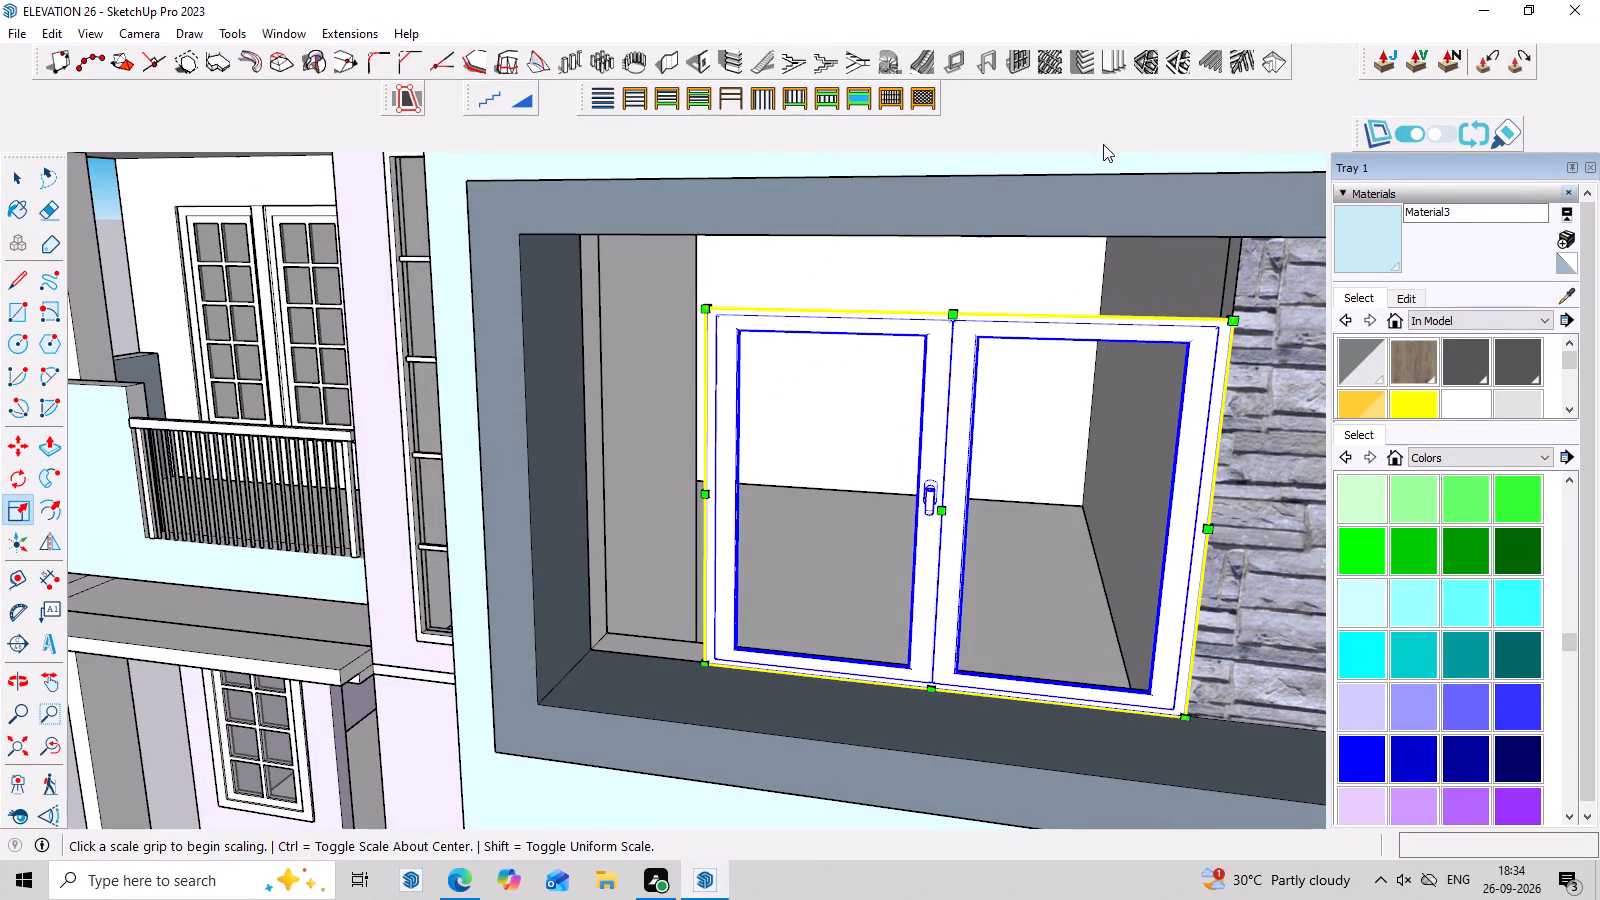
pyautogui.moveTo(1058, 293); pyautogui.dragTo(1093, 199, button='middle')
pyautogui.scroll(-14, 963, 312)
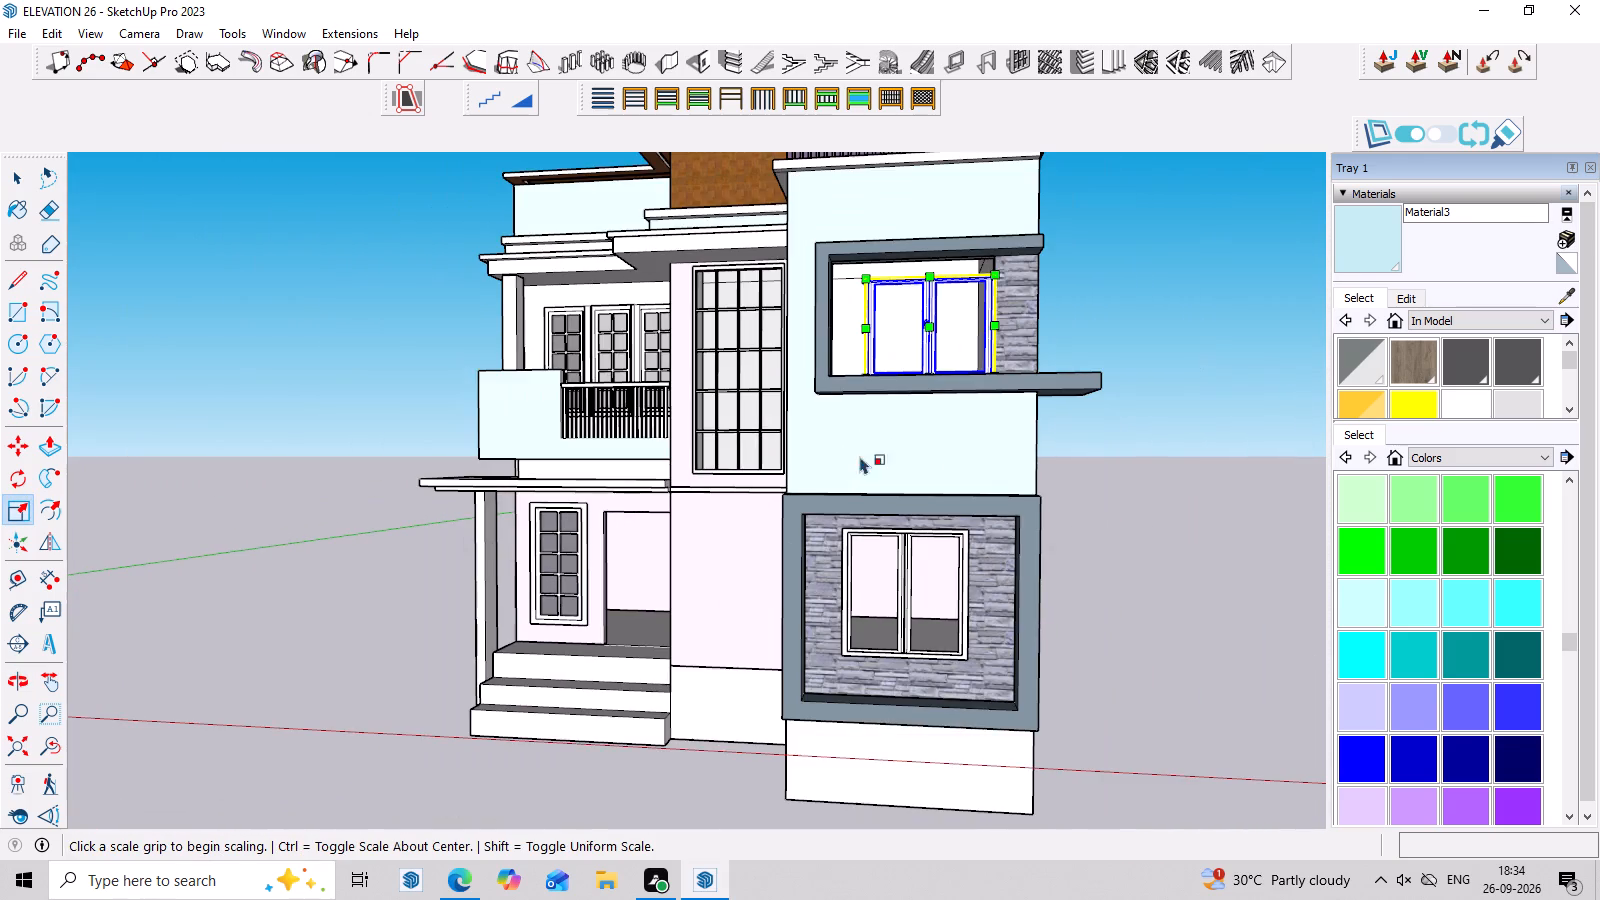
pyautogui.scroll(7, 953, 218)
pyautogui.moveTo(1023, 258); pyautogui.dragTo(1060, 207, button='middle')
pyautogui.scroll(6, 934, 256)
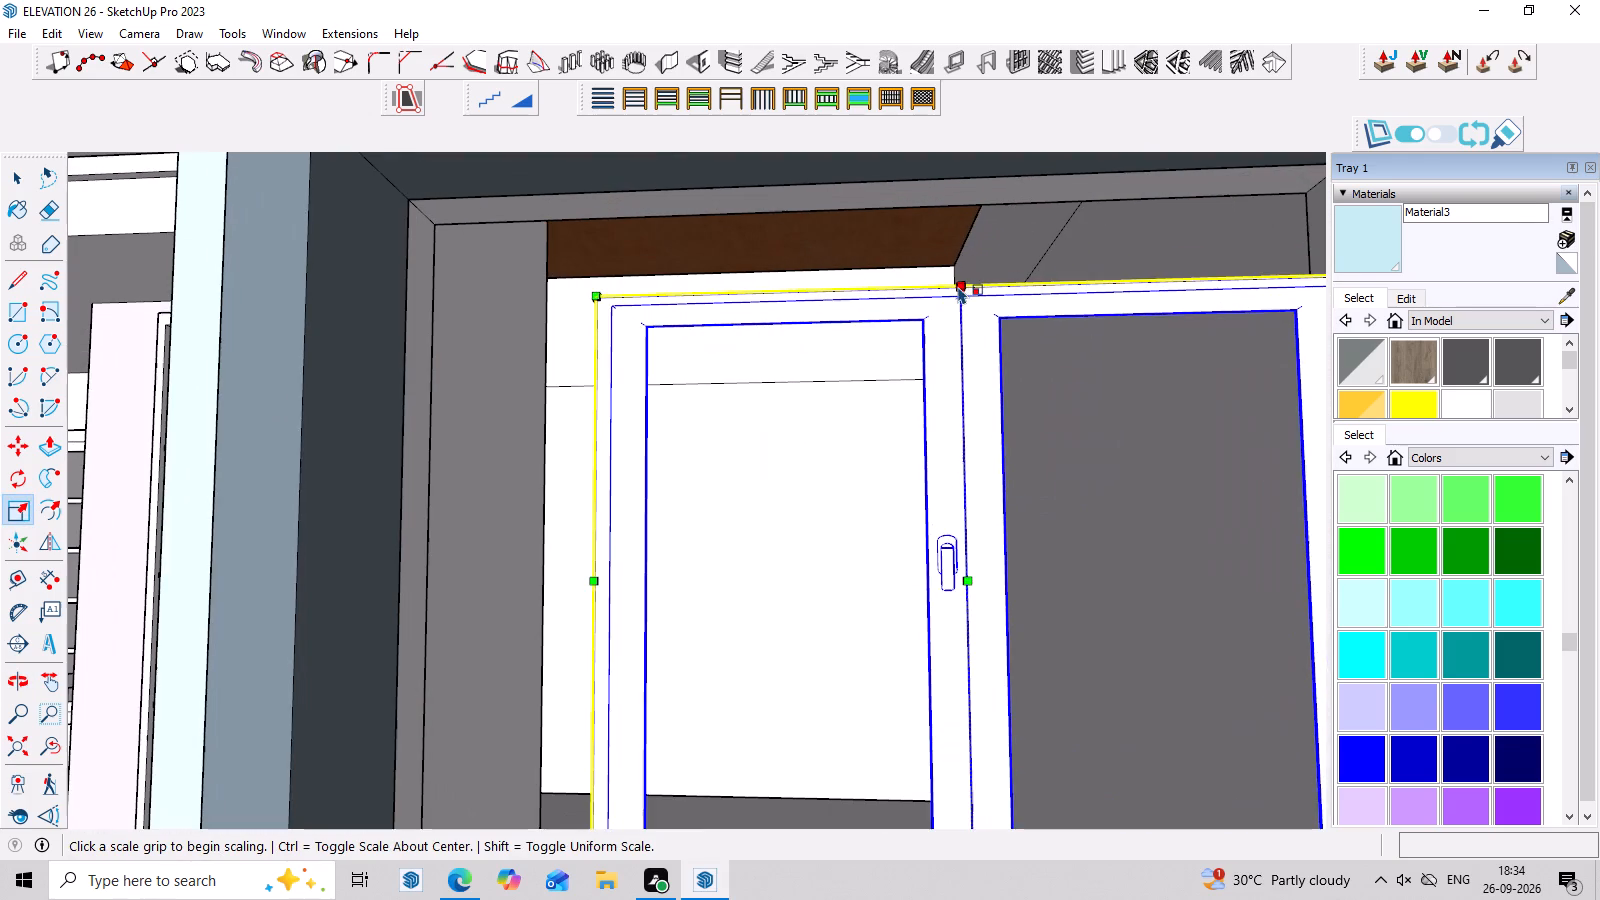
pyautogui.click(961, 287)
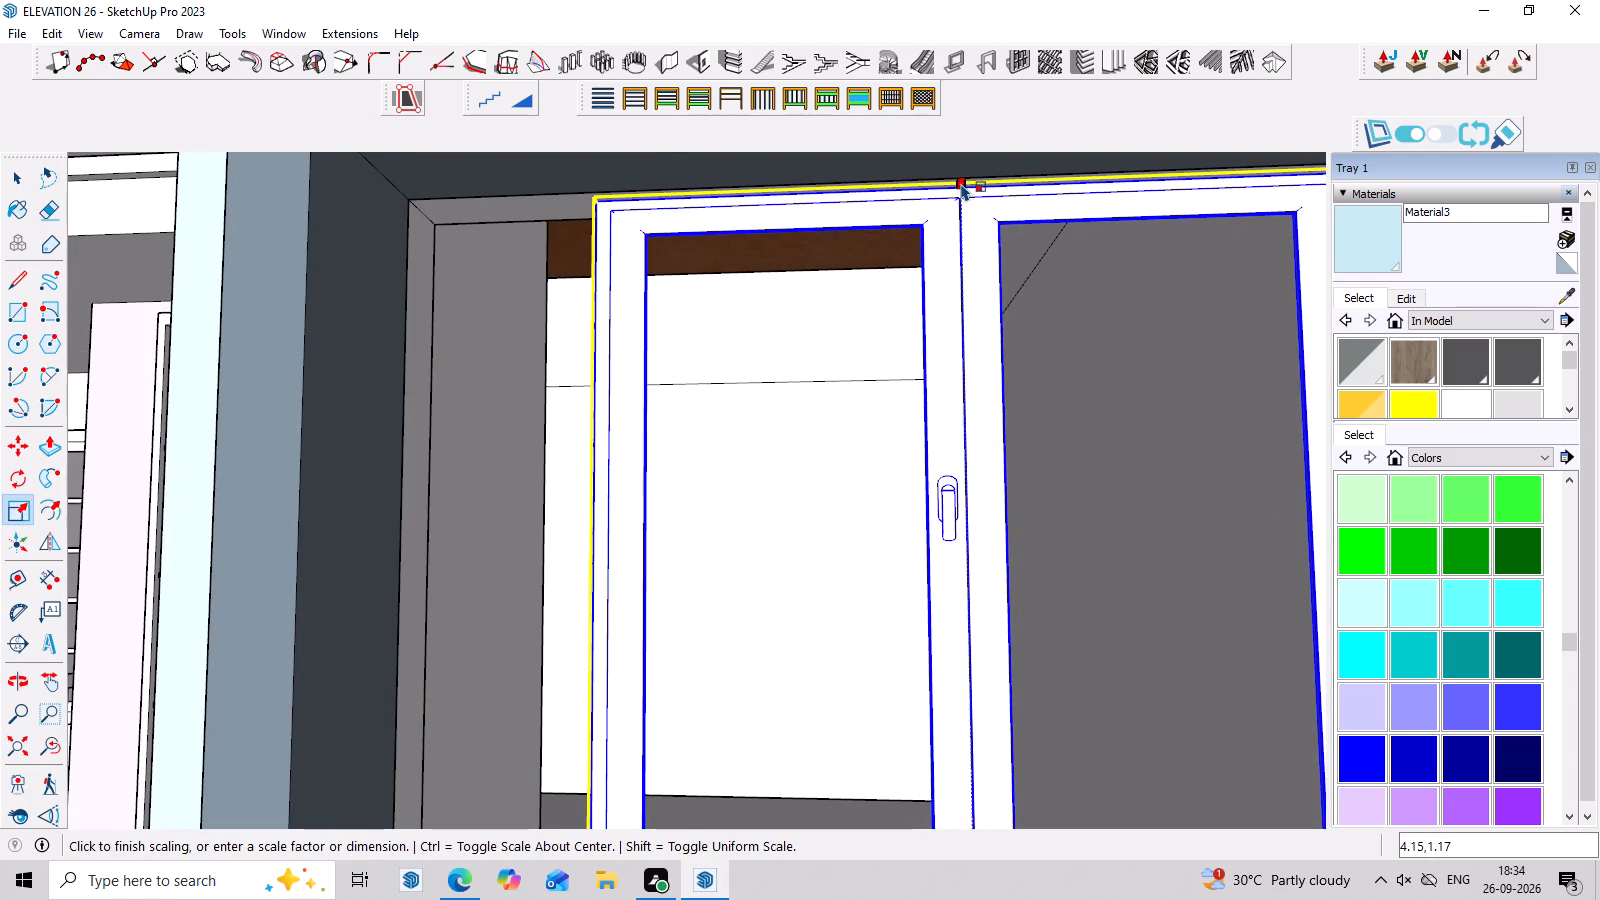
pyautogui.click(961, 183)
# Scale the window by about 1.23 in width to fill the rest of the upper-floor opening, and deselect it.
pyautogui.click(594, 531)
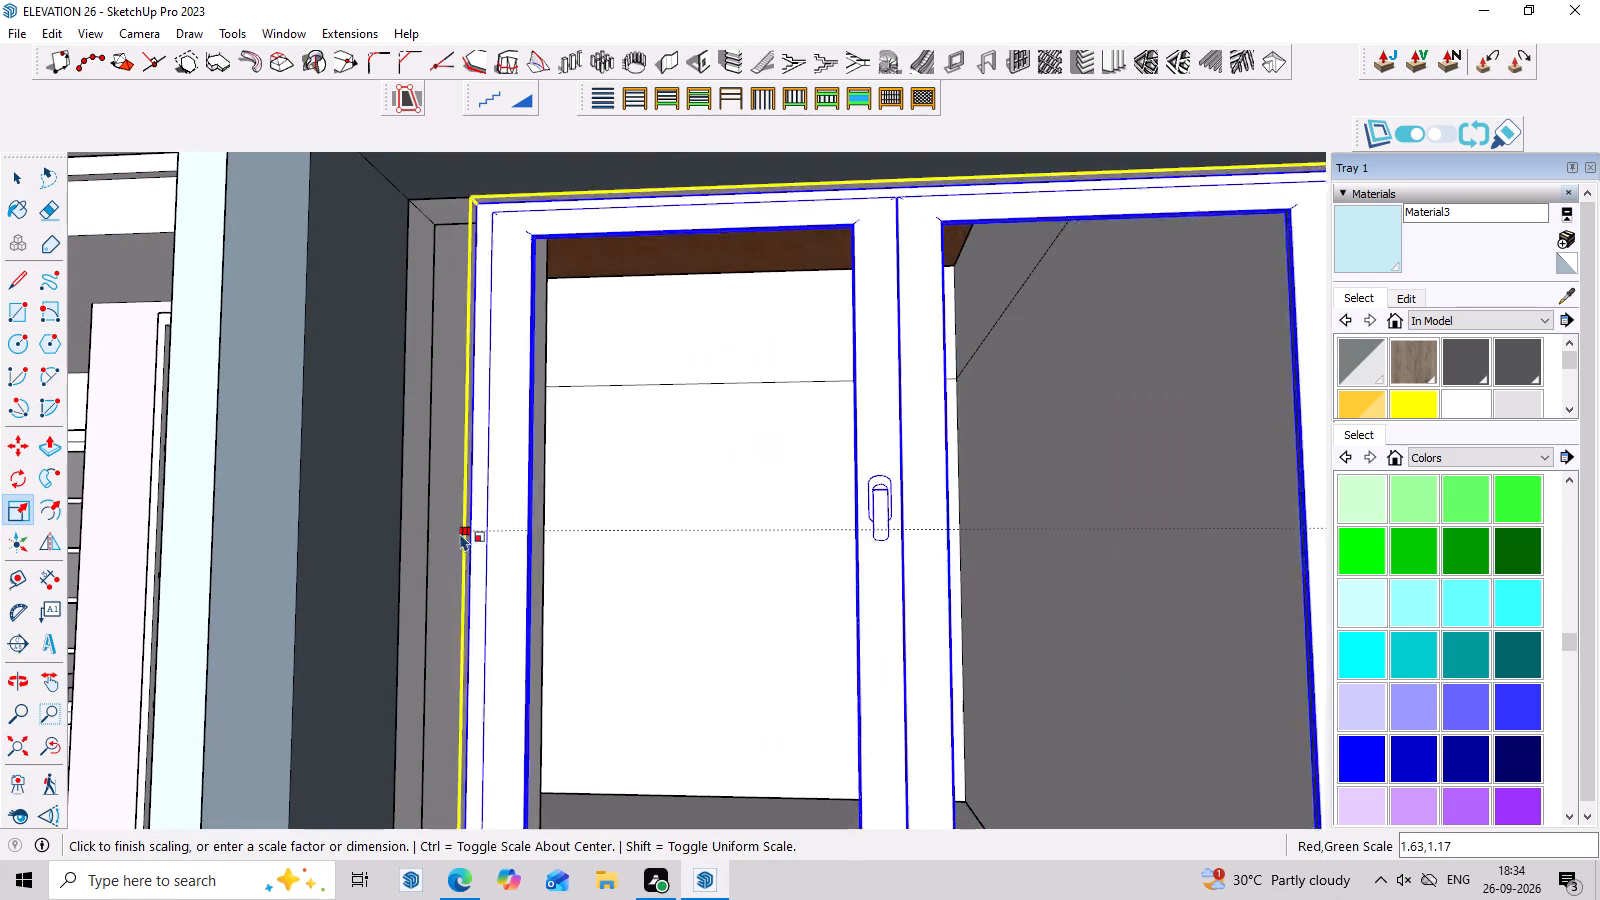
pyautogui.click(417, 531)
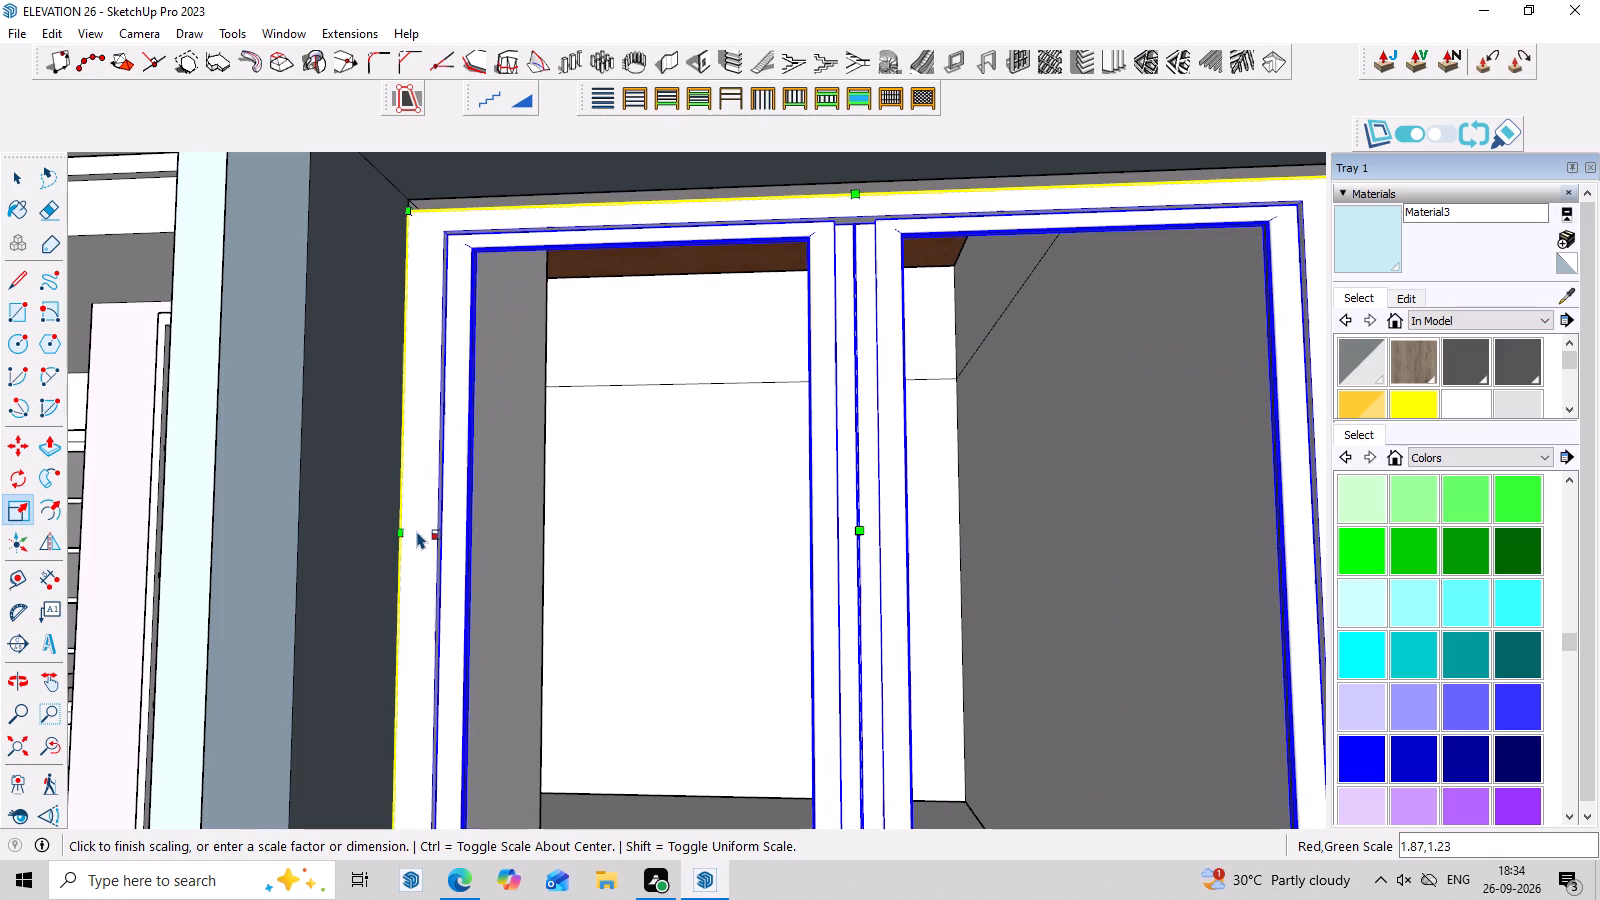
pyautogui.scroll(-10, 417, 529)
pyautogui.moveTo(736, 597); pyautogui.dragTo(767, 683, button='middle')
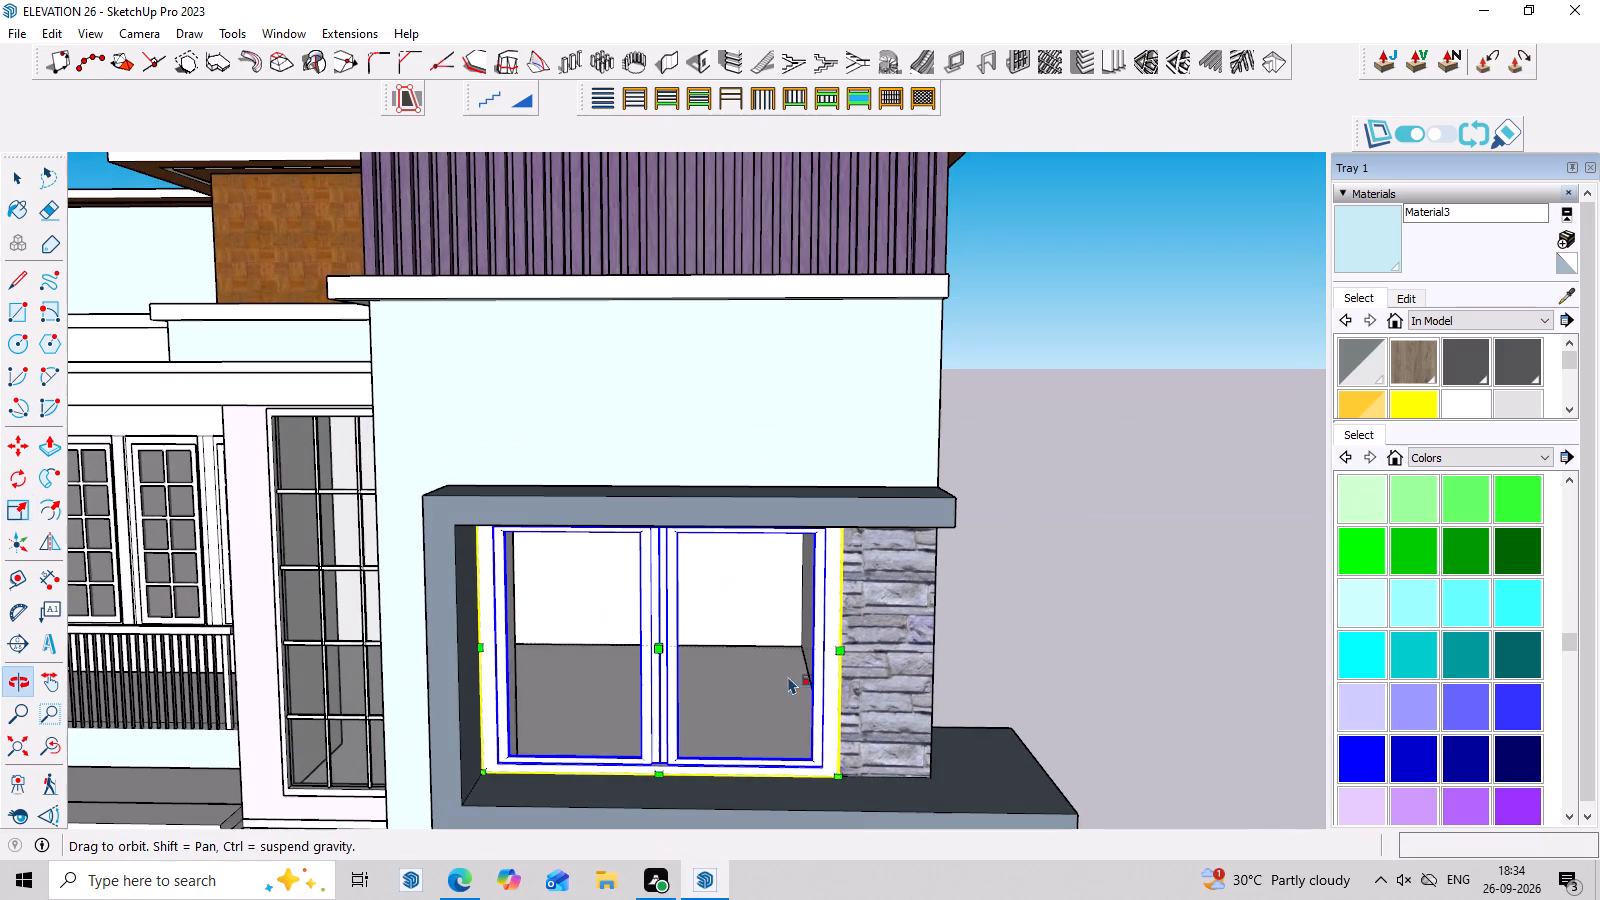
pyautogui.press('space')
pyautogui.click(1093, 412)
# Examine the front elevation from several angles to check the fitted windows and the overall facade.
pyautogui.scroll(-11, 977, 443)
pyautogui.moveTo(1132, 572); pyautogui.dragTo(1018, 499, button='middle')
pyautogui.scroll(-4, 1034, 471)
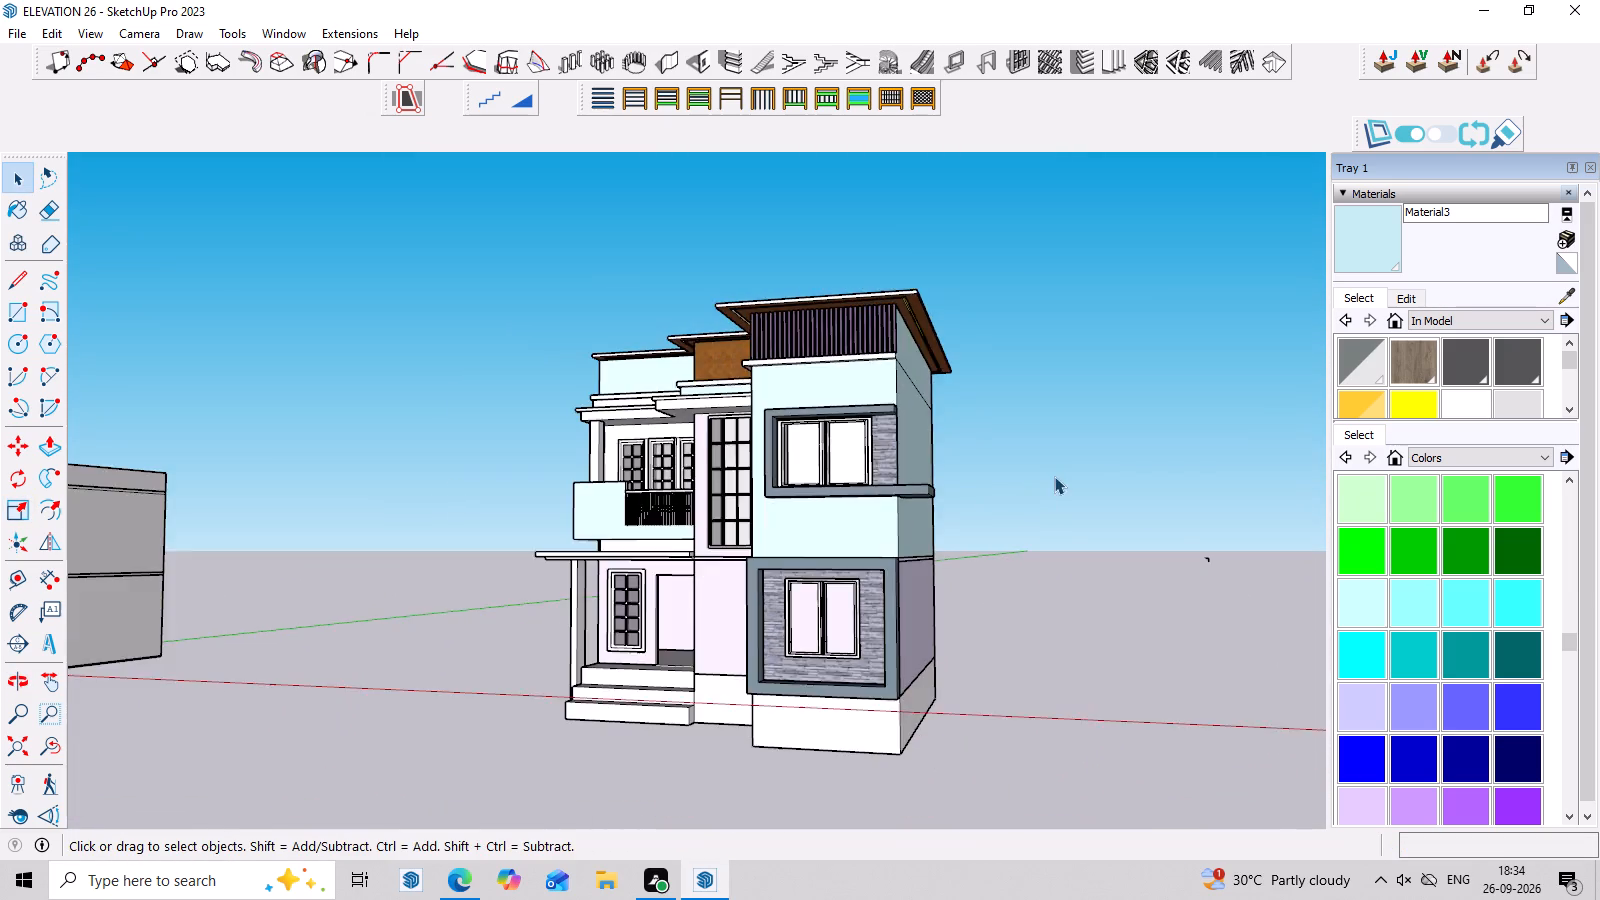
pyautogui.scroll(-3, 1054, 476)
pyautogui.moveTo(1082, 569); pyautogui.dragTo(1198, 571, button='middle')
pyautogui.scroll(3, 906, 548)
pyautogui.moveTo(937, 567); pyautogui.dragTo(954, 619, button='middle')
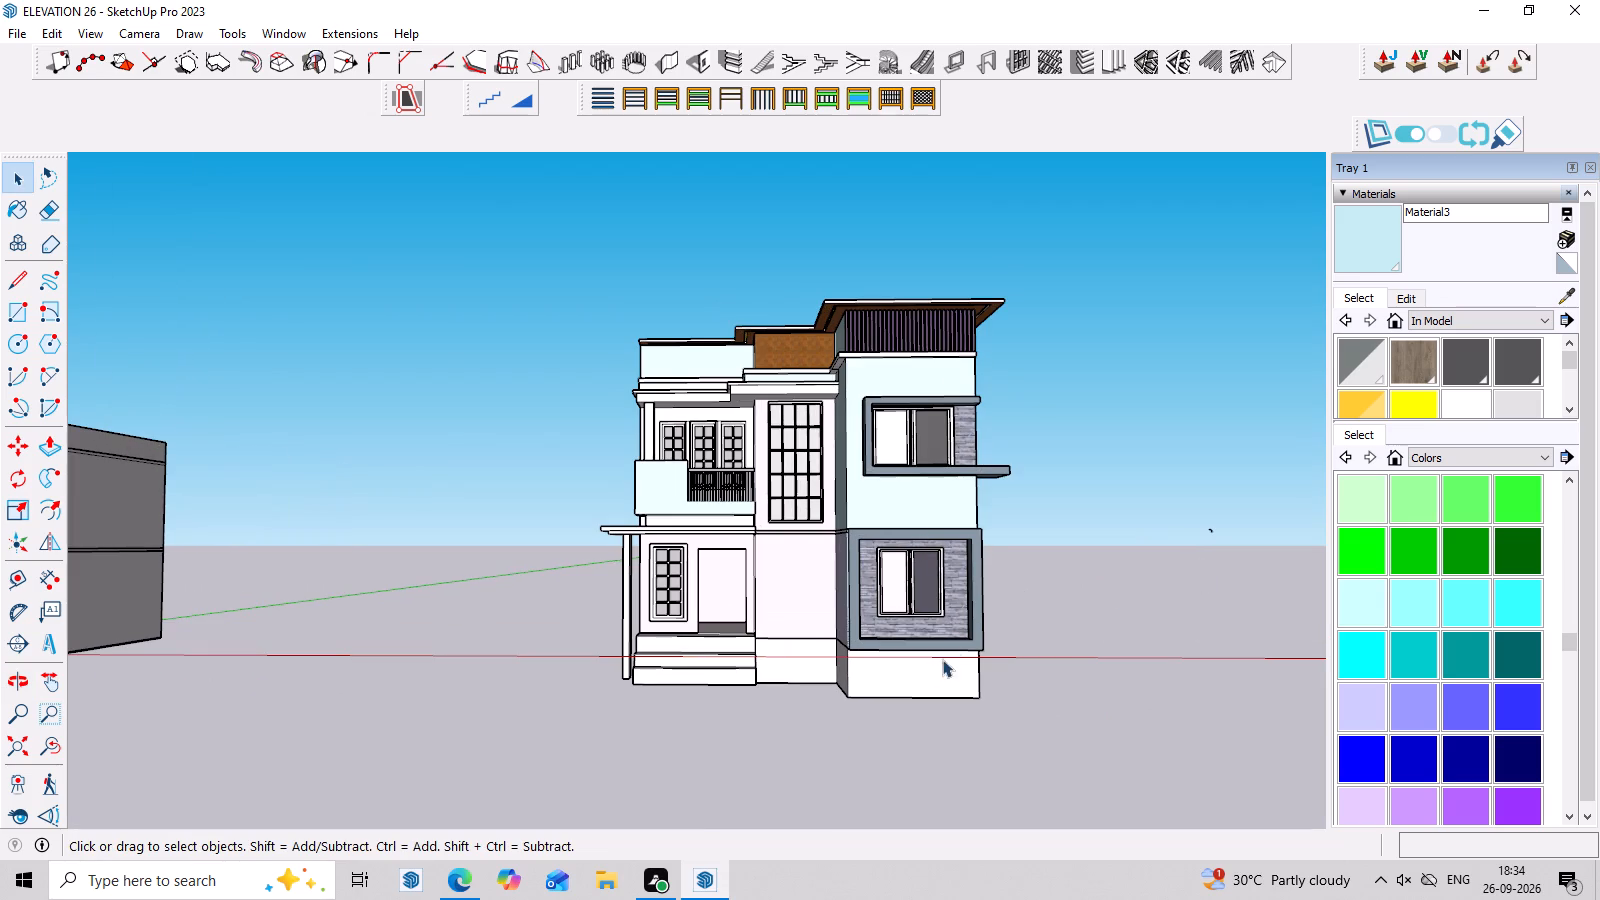
pyautogui.moveTo(918, 677); pyautogui.dragTo(900, 681, button='middle')
pyautogui.moveTo(1029, 664); pyautogui.dragTo(898, 678, button='middle')
pyautogui.scroll(3, 891, 678)
pyautogui.scroll(-3, 894, 674)
pyautogui.moveTo(913, 670); pyautogui.dragTo(933, 704, button='middle')
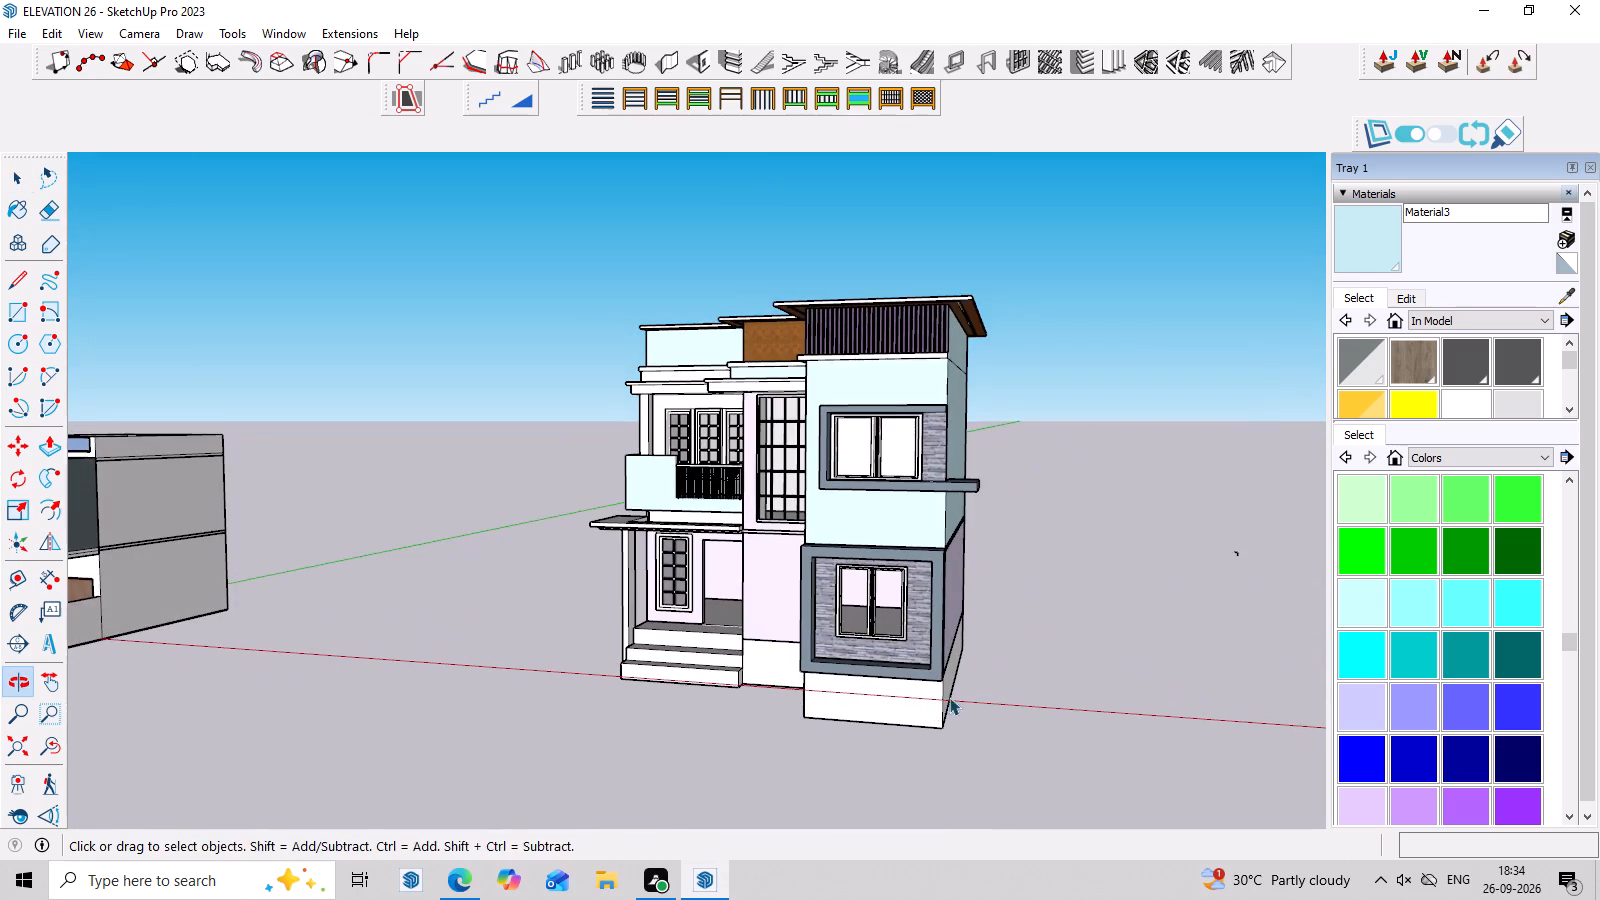
pyautogui.scroll(-3, 1029, 689)
pyautogui.moveTo(1029, 689); pyautogui.dragTo(1132, 688, button='middle')
pyautogui.scroll(3, 721, 511)
pyautogui.scroll(3, 811, 505)
pyautogui.moveTo(968, 562); pyautogui.dragTo(1052, 573, button='middle')
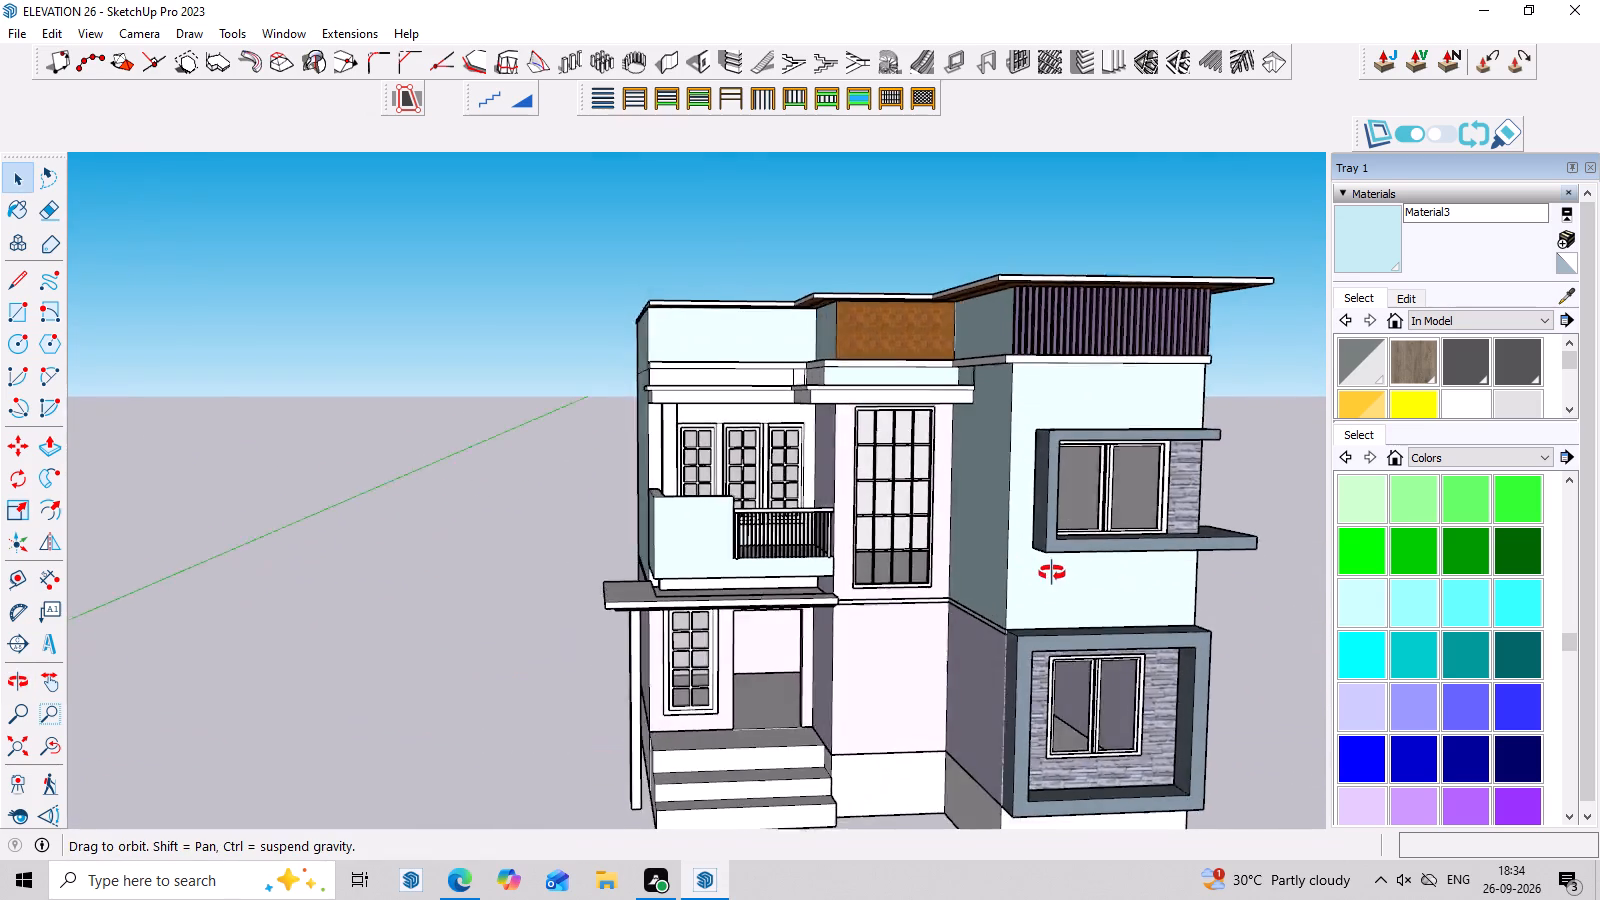
pyautogui.moveTo(1052, 573); pyautogui.dragTo(1116, 538, button='middle')
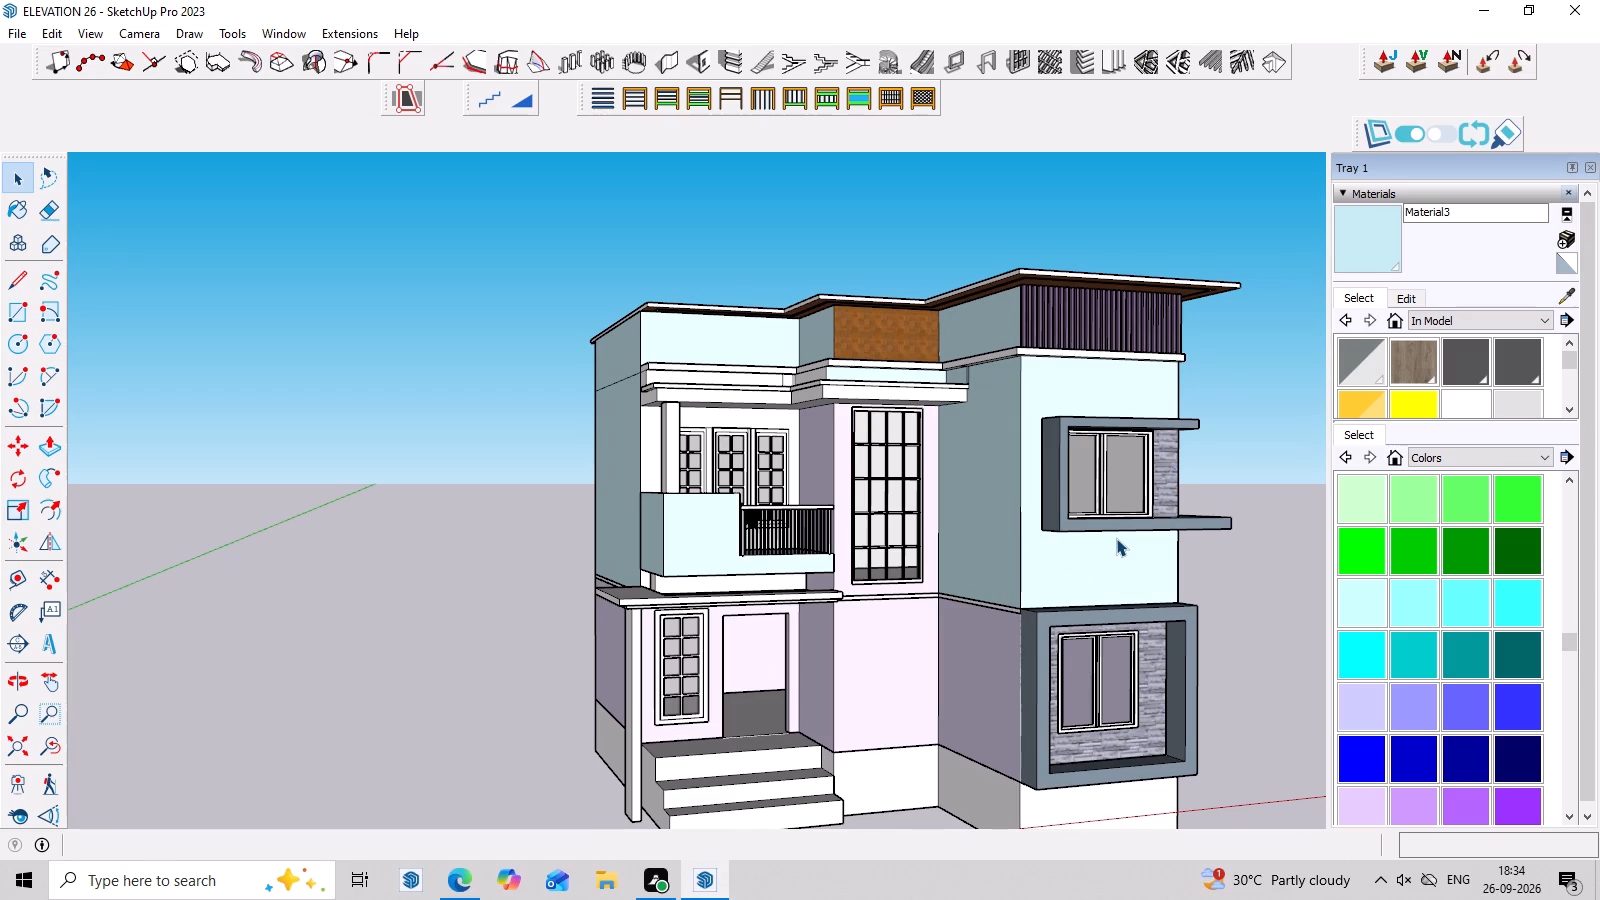
pyautogui.moveTo(1087, 575); pyautogui.dragTo(986, 557, button='middle')
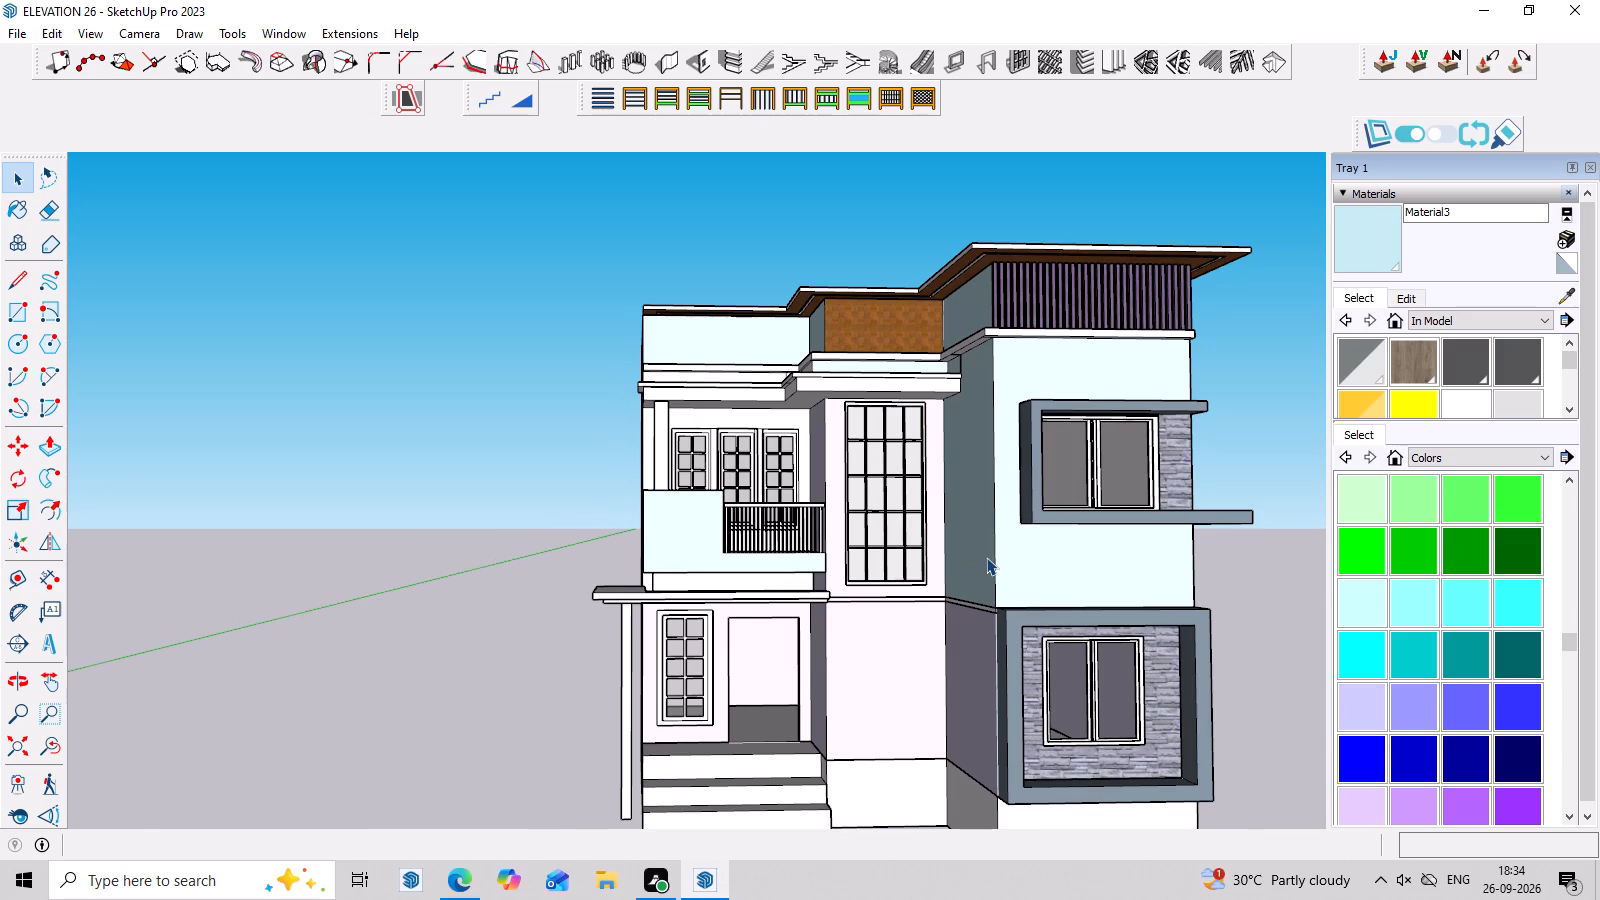
# Paint the balcony wall around the three grille windows with the dark blue Heather_PantShadow material, and exit the group.
pyautogui.scroll(3, 776, 474)
pyautogui.scroll(2, 867, 479)
pyautogui.moveTo(813, 442); pyautogui.dragTo(808, 479, button='middle')
pyautogui.scroll(2, 785, 344)
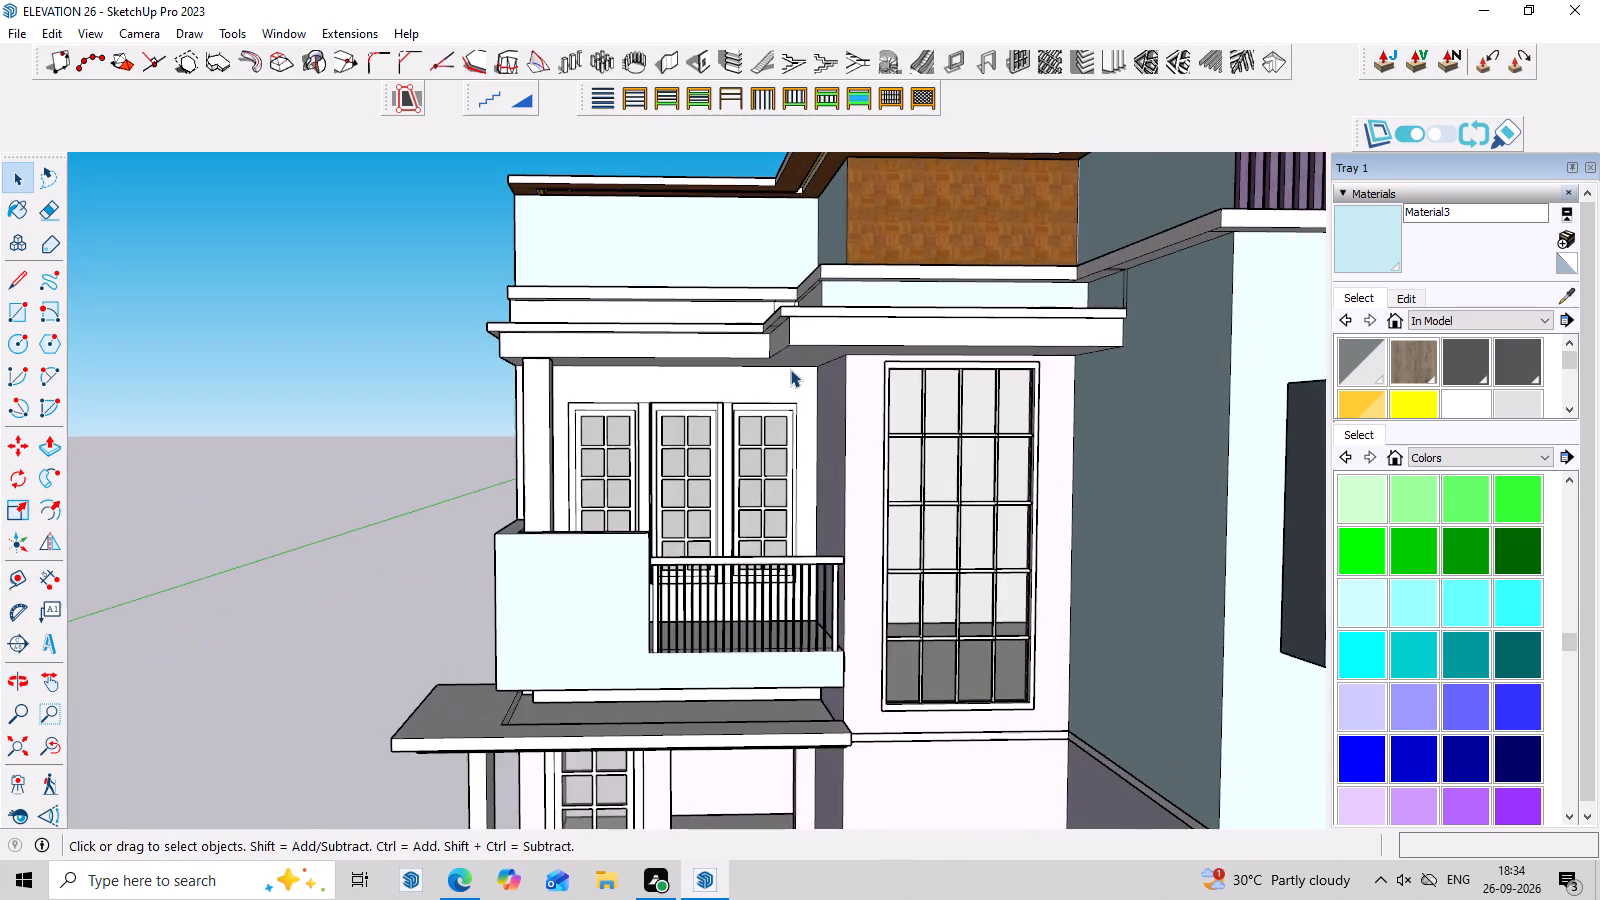
pyautogui.scroll(3, 791, 388)
pyautogui.doubleClick(796, 388)
pyautogui.scroll(3, 796, 388)
pyautogui.click(796, 388)
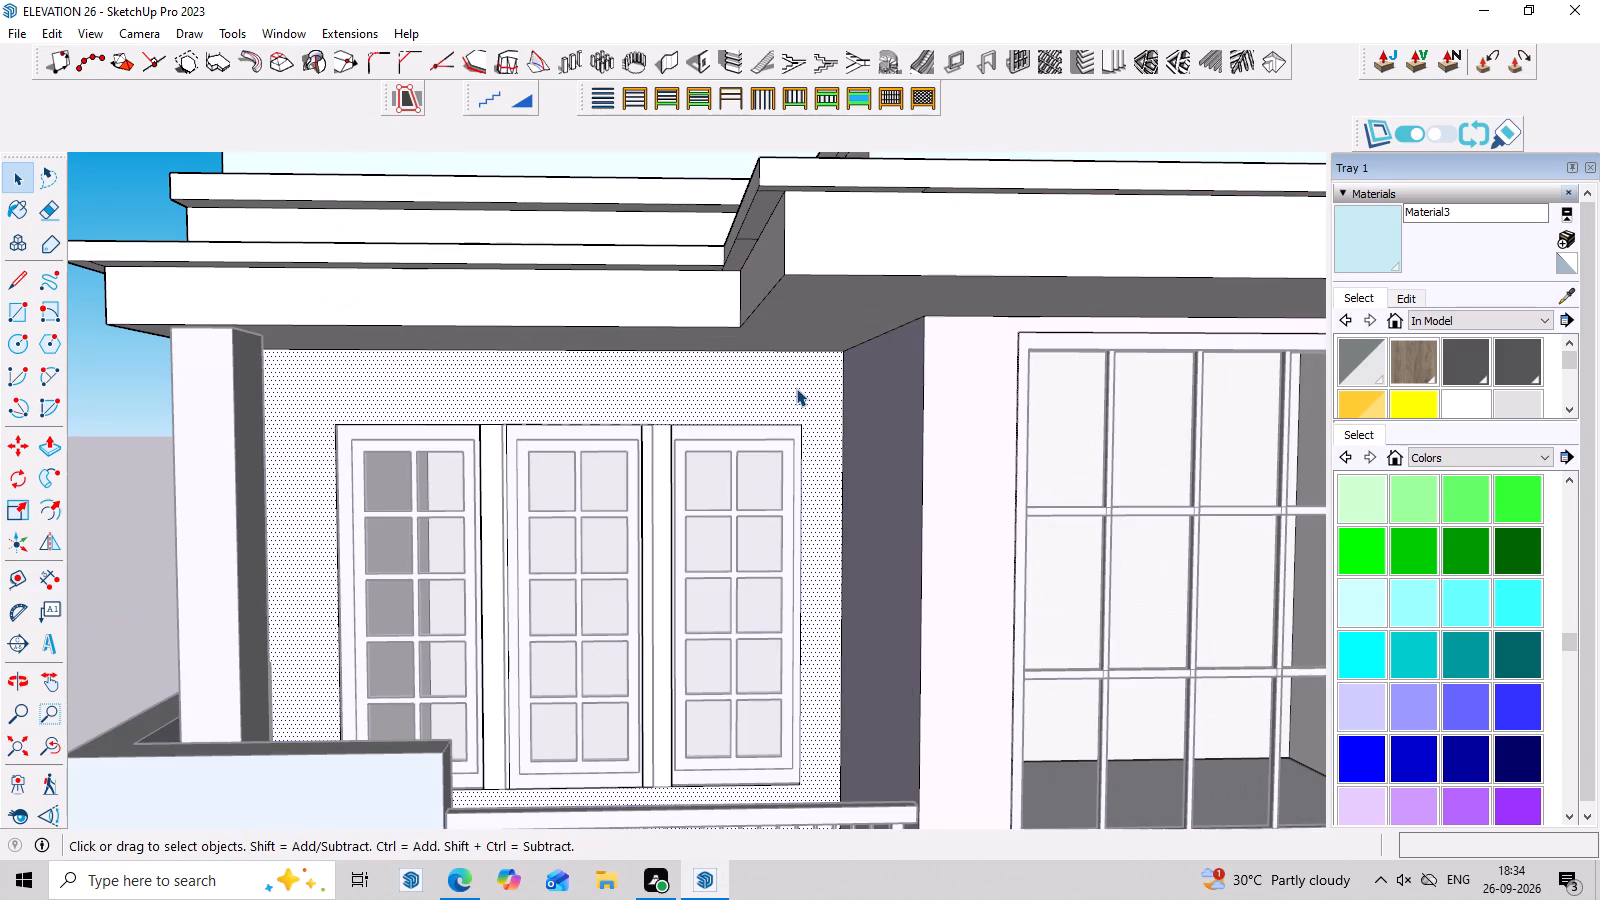
pyautogui.click(793, 395)
pyautogui.scroll(-6, 1460, 391)
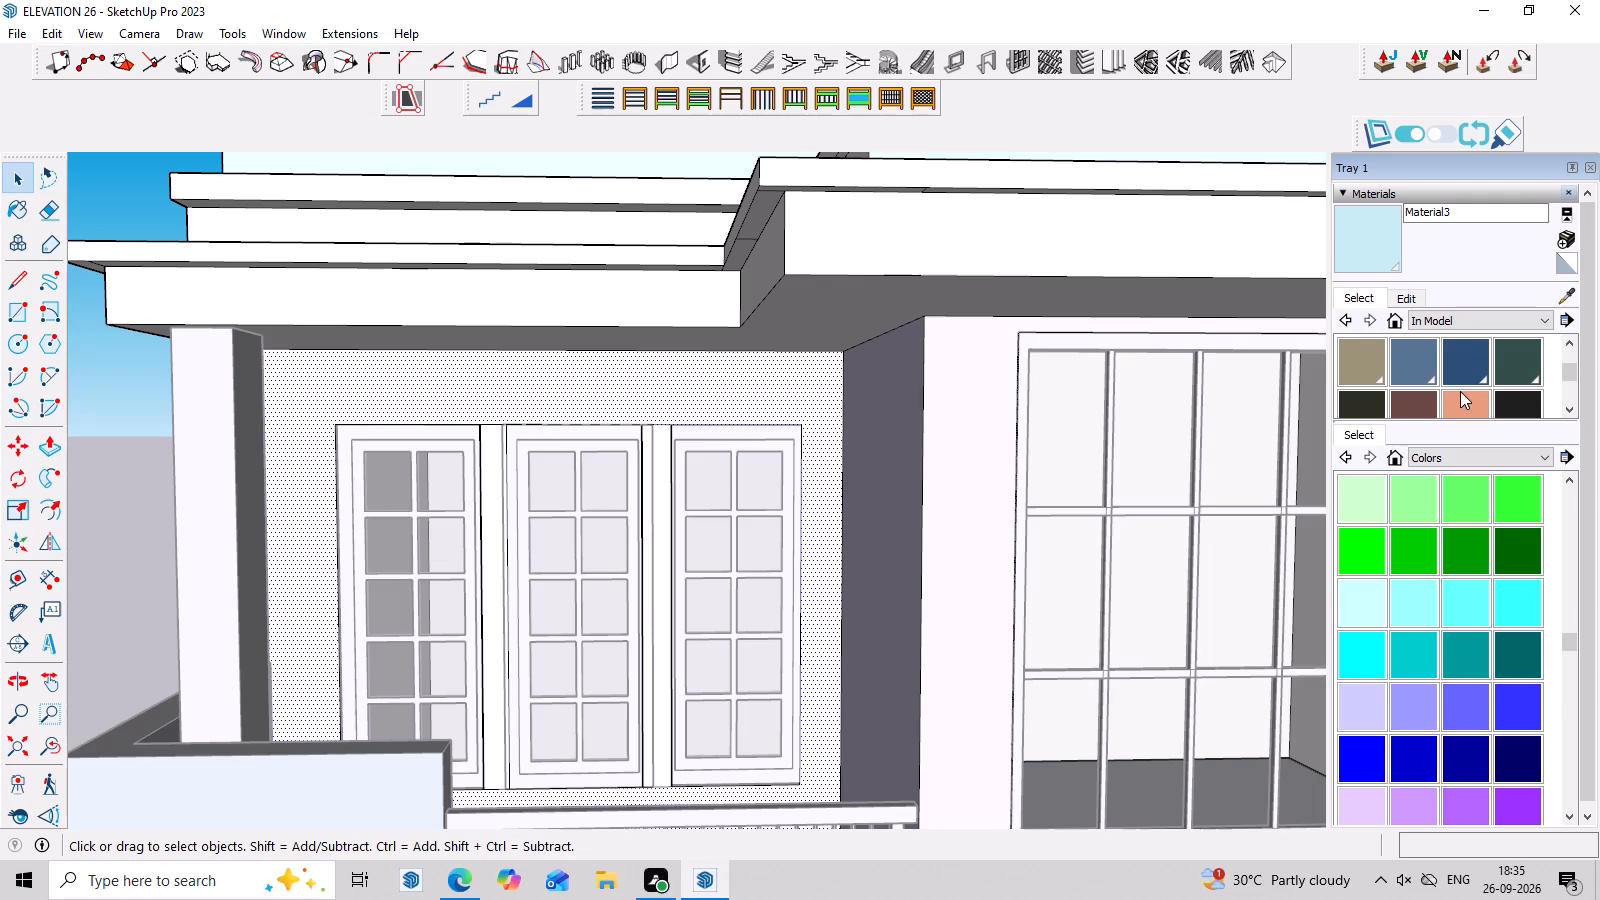
pyautogui.click(1466, 361)
pyautogui.click(833, 397)
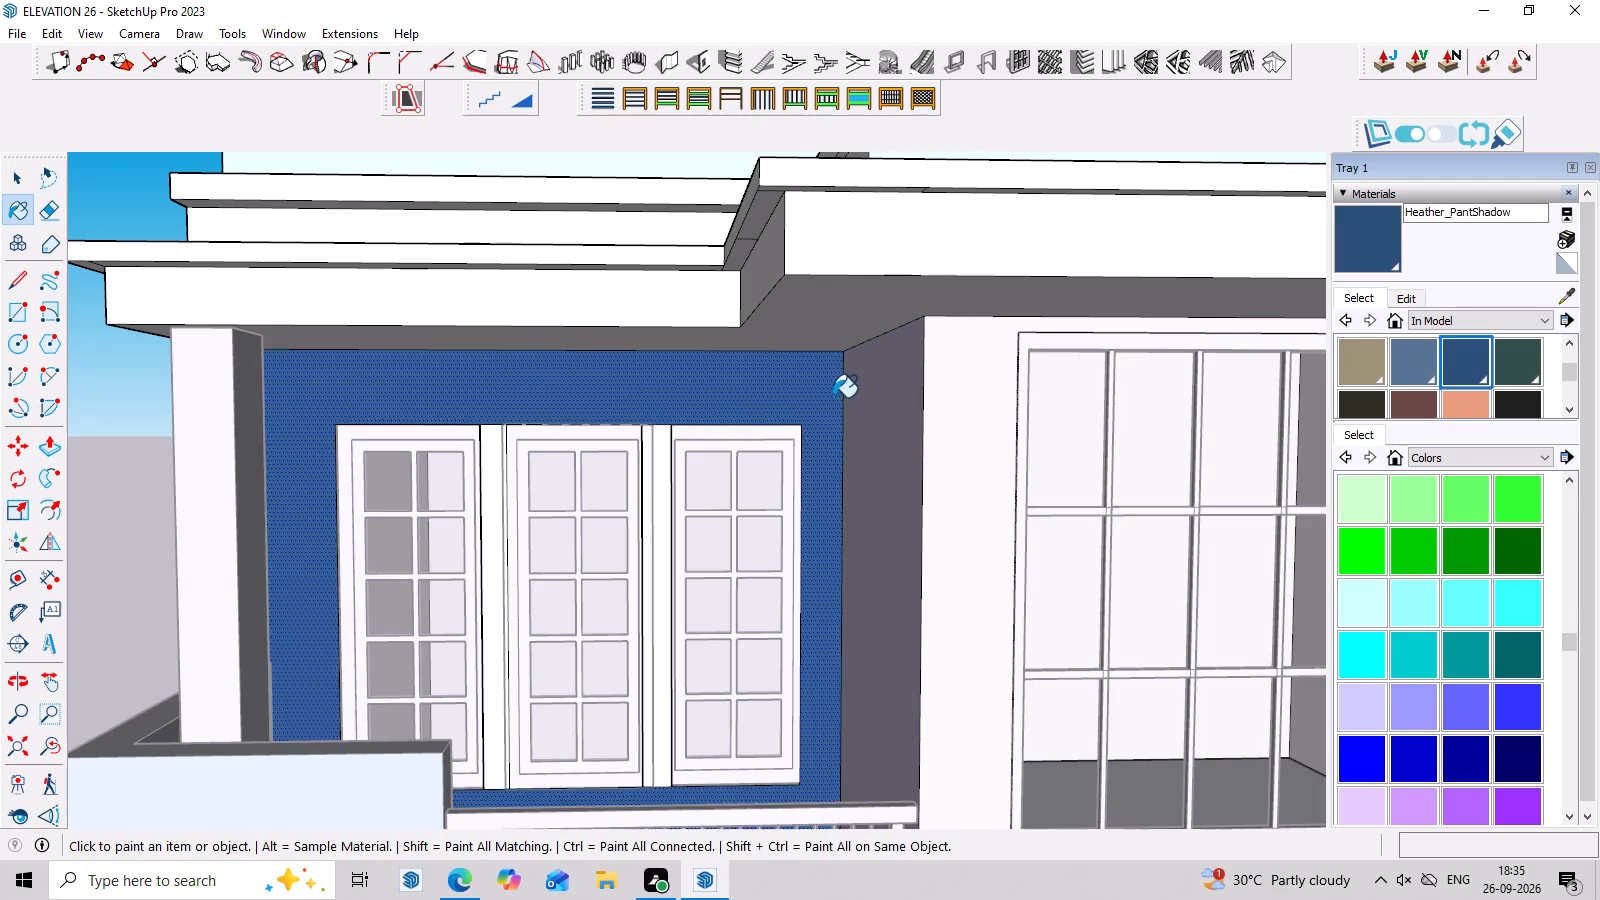
pyautogui.scroll(-17, 826, 426)
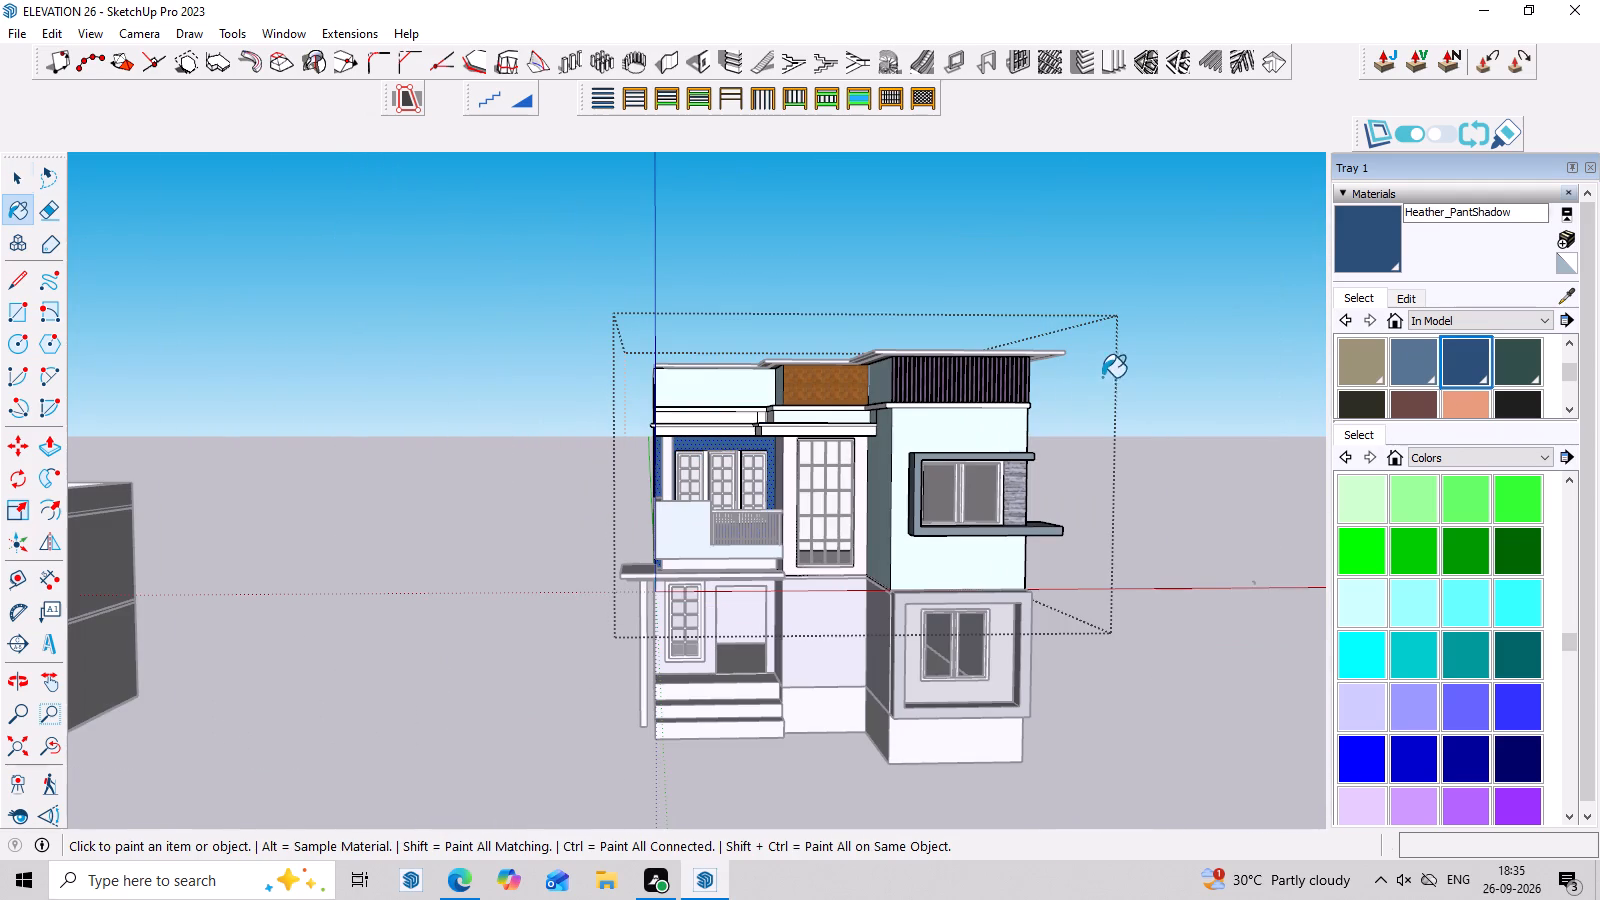
pyautogui.press('space')
pyautogui.click(1113, 371)
pyautogui.click(1163, 418)
# Repaint the balcony wall around the three grille windows with the purple Material2 sampled from the roof-level slats, and exit the group.
pyautogui.scroll(2, 1163, 419)
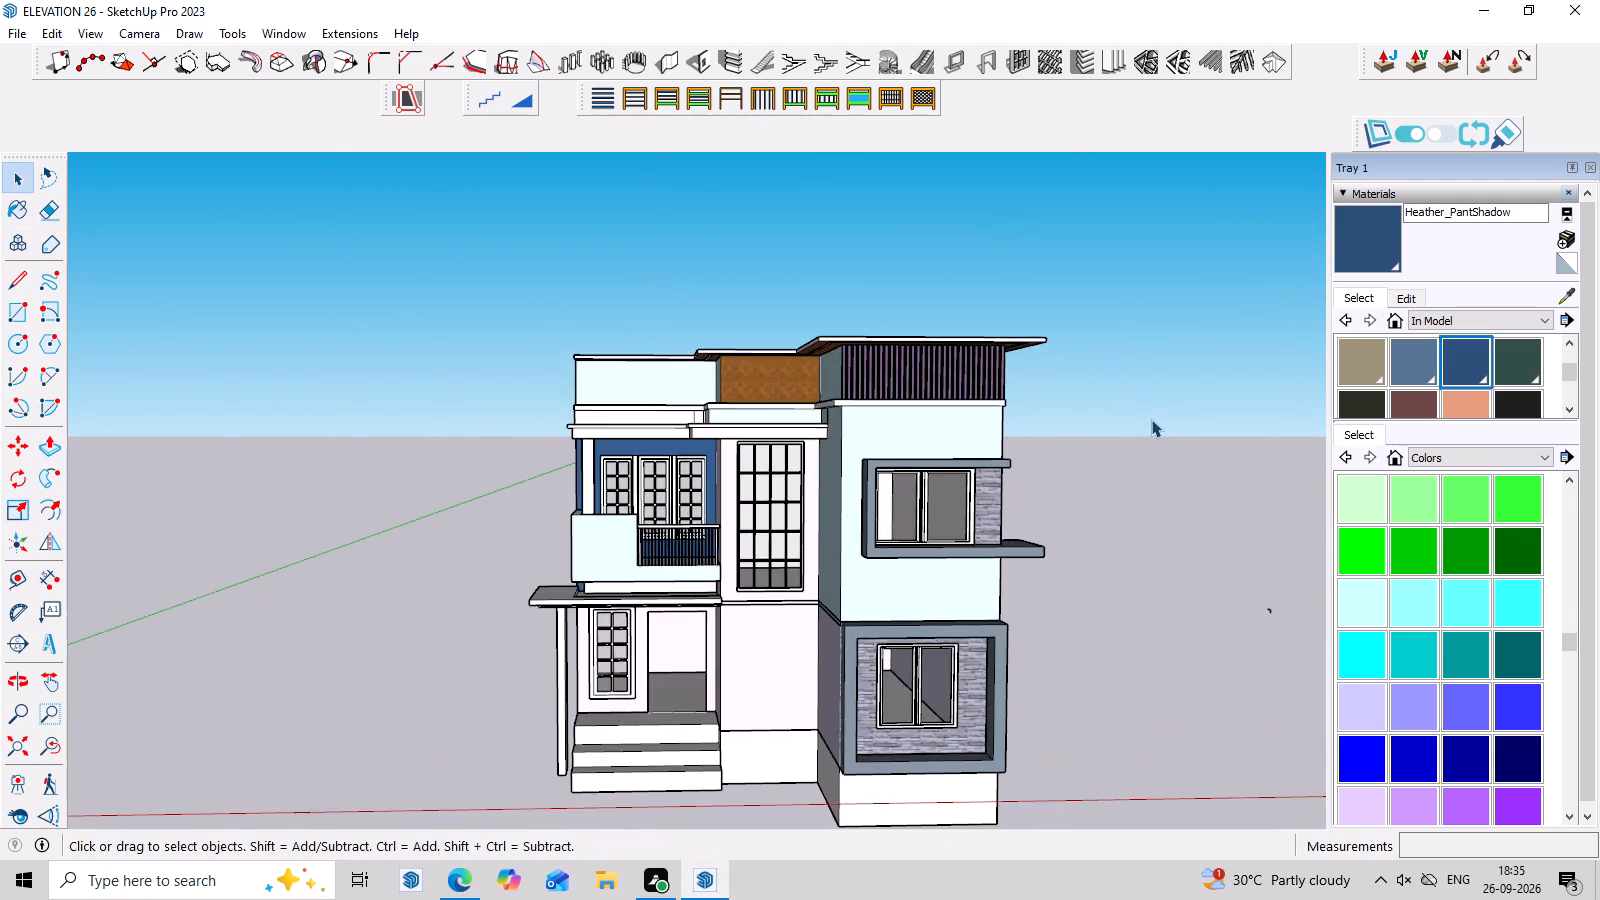
pyautogui.moveTo(1137, 432); pyautogui.dragTo(1103, 408, button='middle')
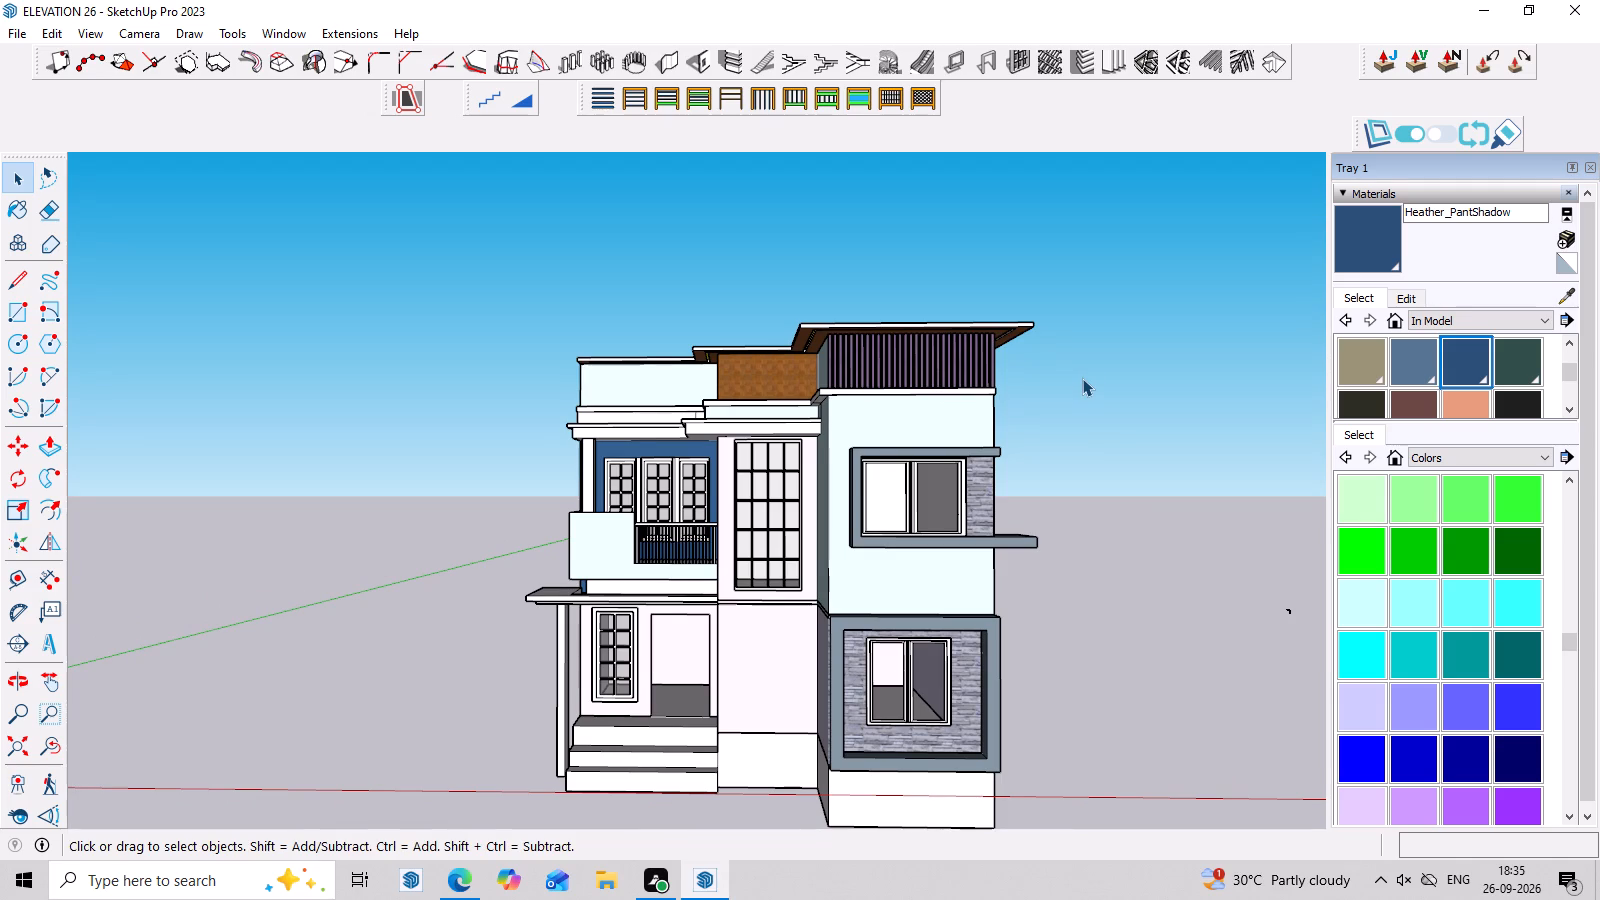
pyautogui.scroll(4, 912, 365)
pyautogui.click(921, 349)
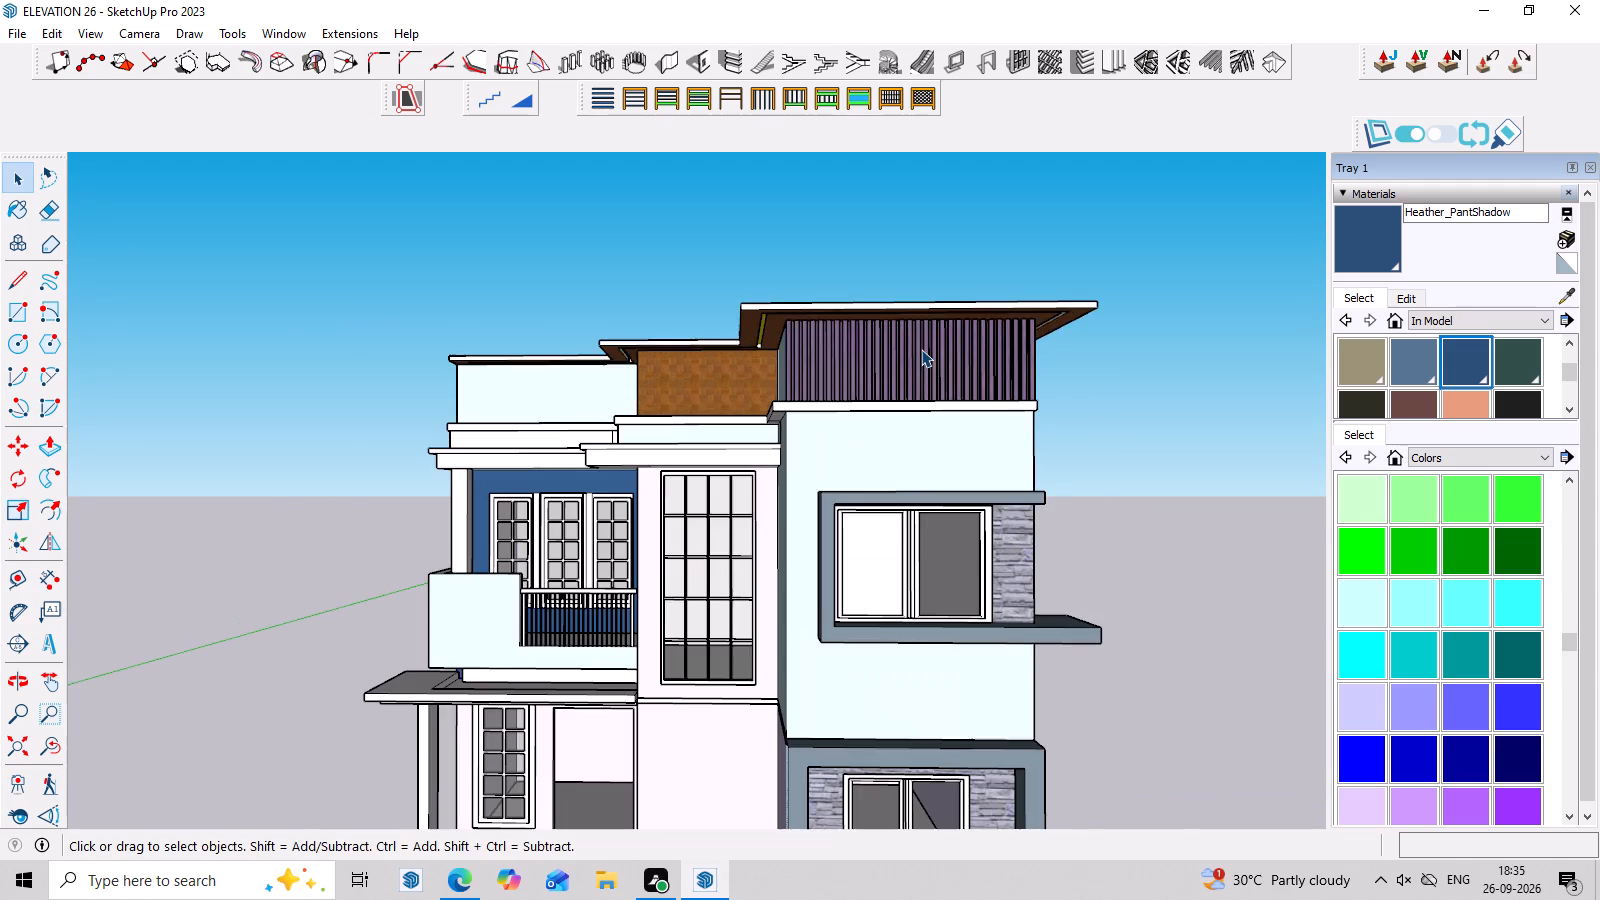
pyautogui.scroll(3, 921, 349)
pyautogui.doubleClick(921, 349)
pyautogui.scroll(4, 921, 349)
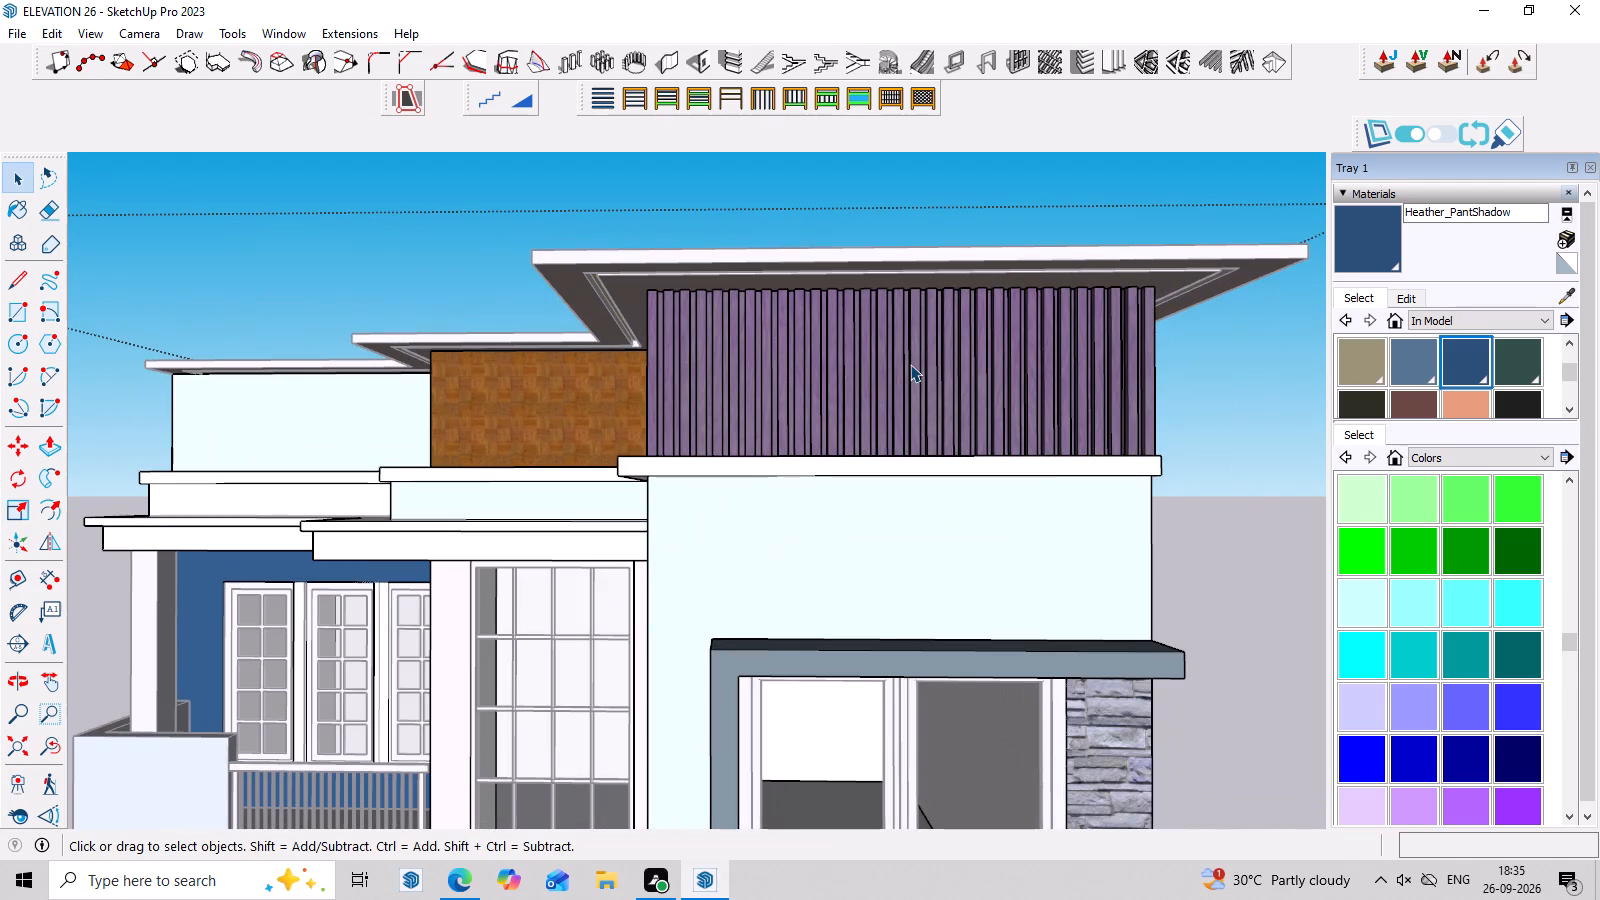
pyautogui.click(916, 359)
pyautogui.click(1571, 297)
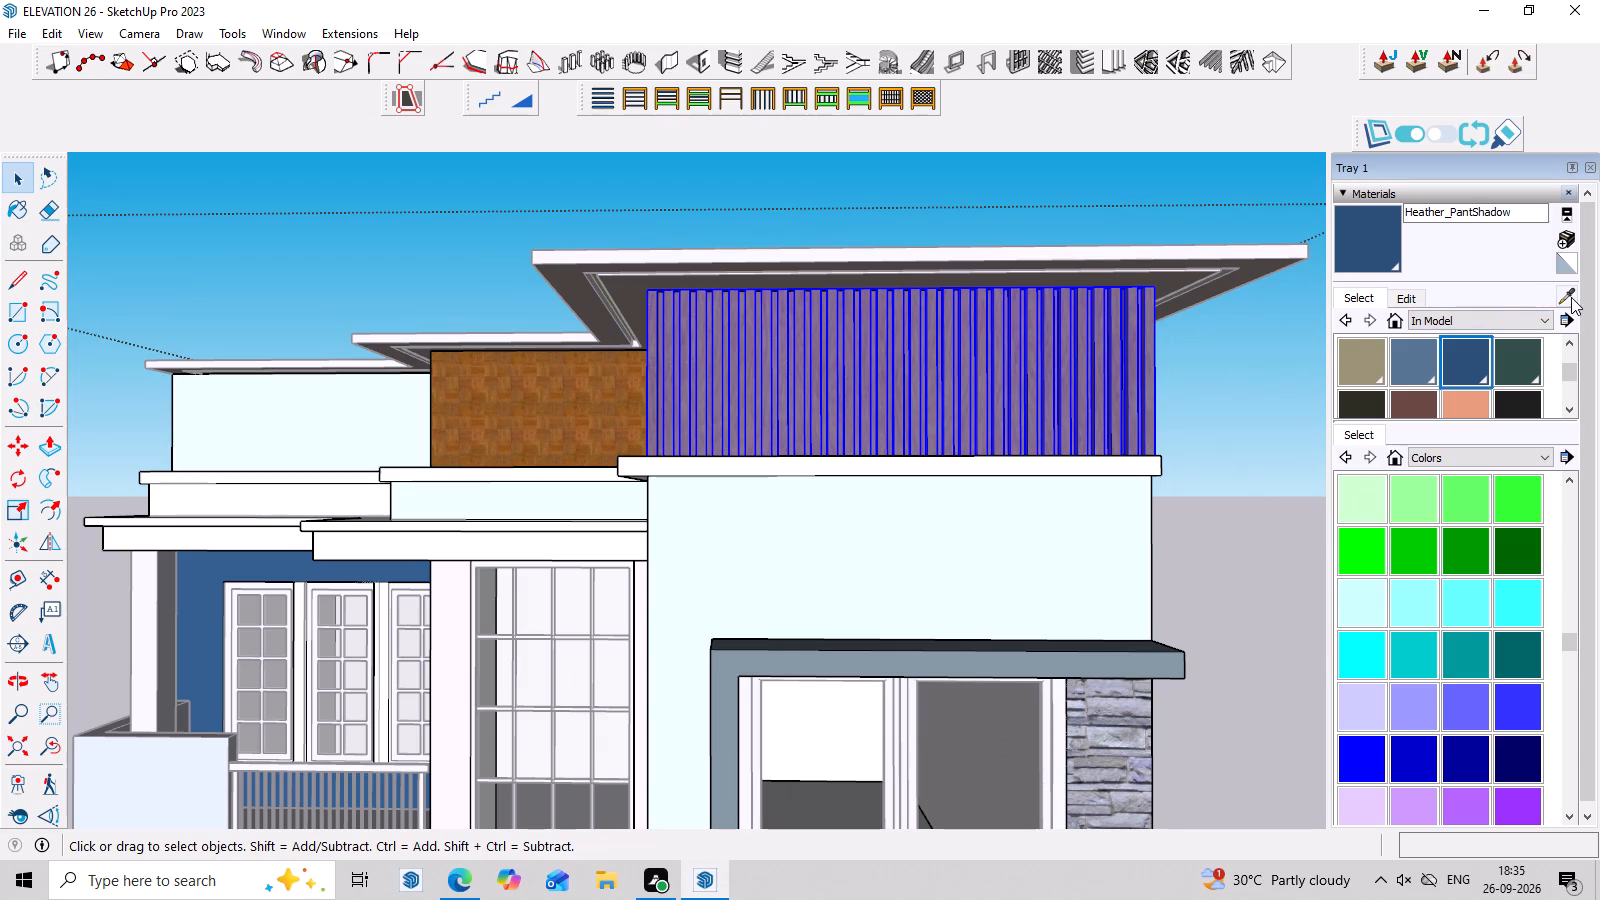
pyautogui.click(1116, 369)
pyautogui.scroll(-5, 940, 427)
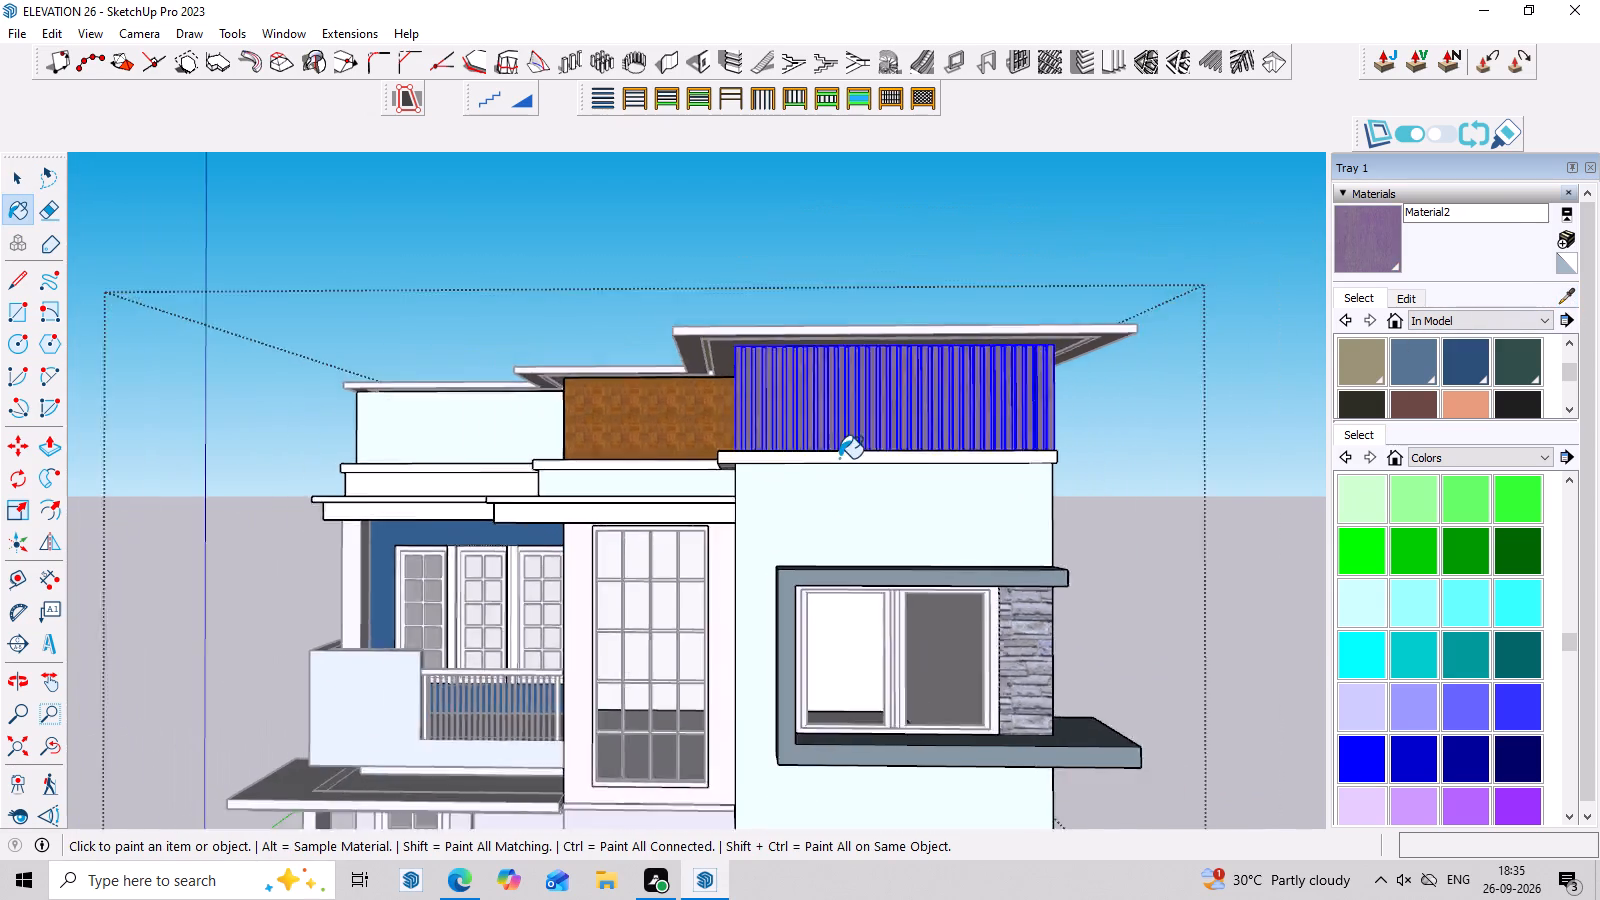
pyautogui.scroll(-5, 839, 458)
pyautogui.scroll(-1, 820, 543)
pyautogui.scroll(2, 498, 516)
pyautogui.moveTo(603, 535); pyautogui.dragTo(746, 581, button='middle')
pyautogui.scroll(2, 666, 526)
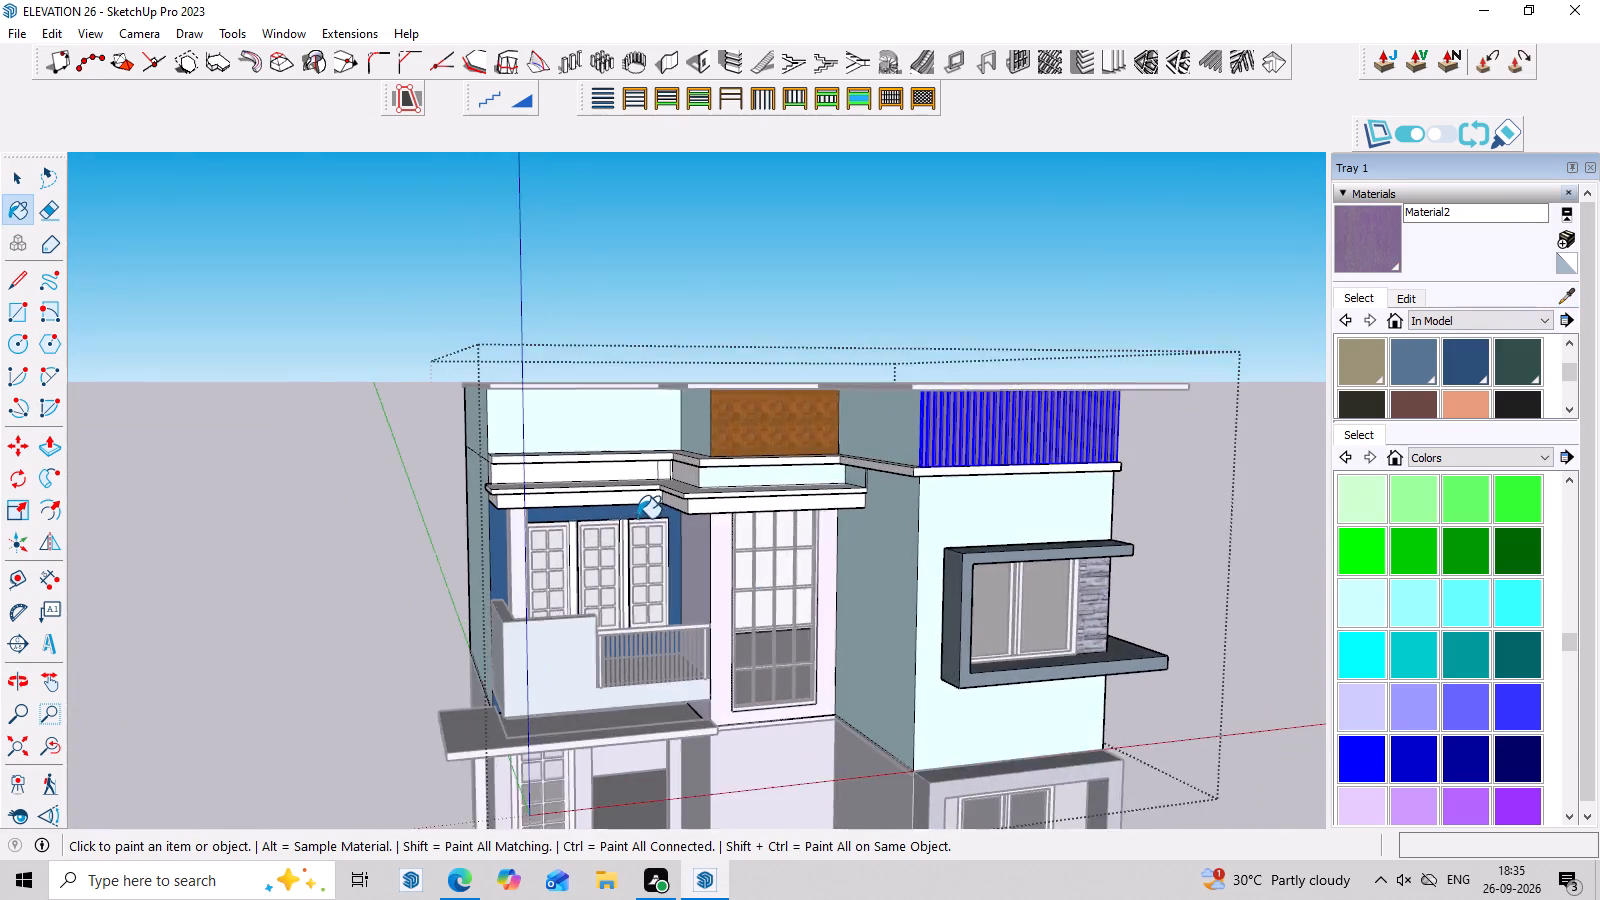
pyautogui.scroll(8, 637, 518)
pyautogui.moveTo(710, 513); pyautogui.dragTo(701, 441, button='middle')
pyautogui.scroll(3, 707, 438)
pyautogui.click(707, 438)
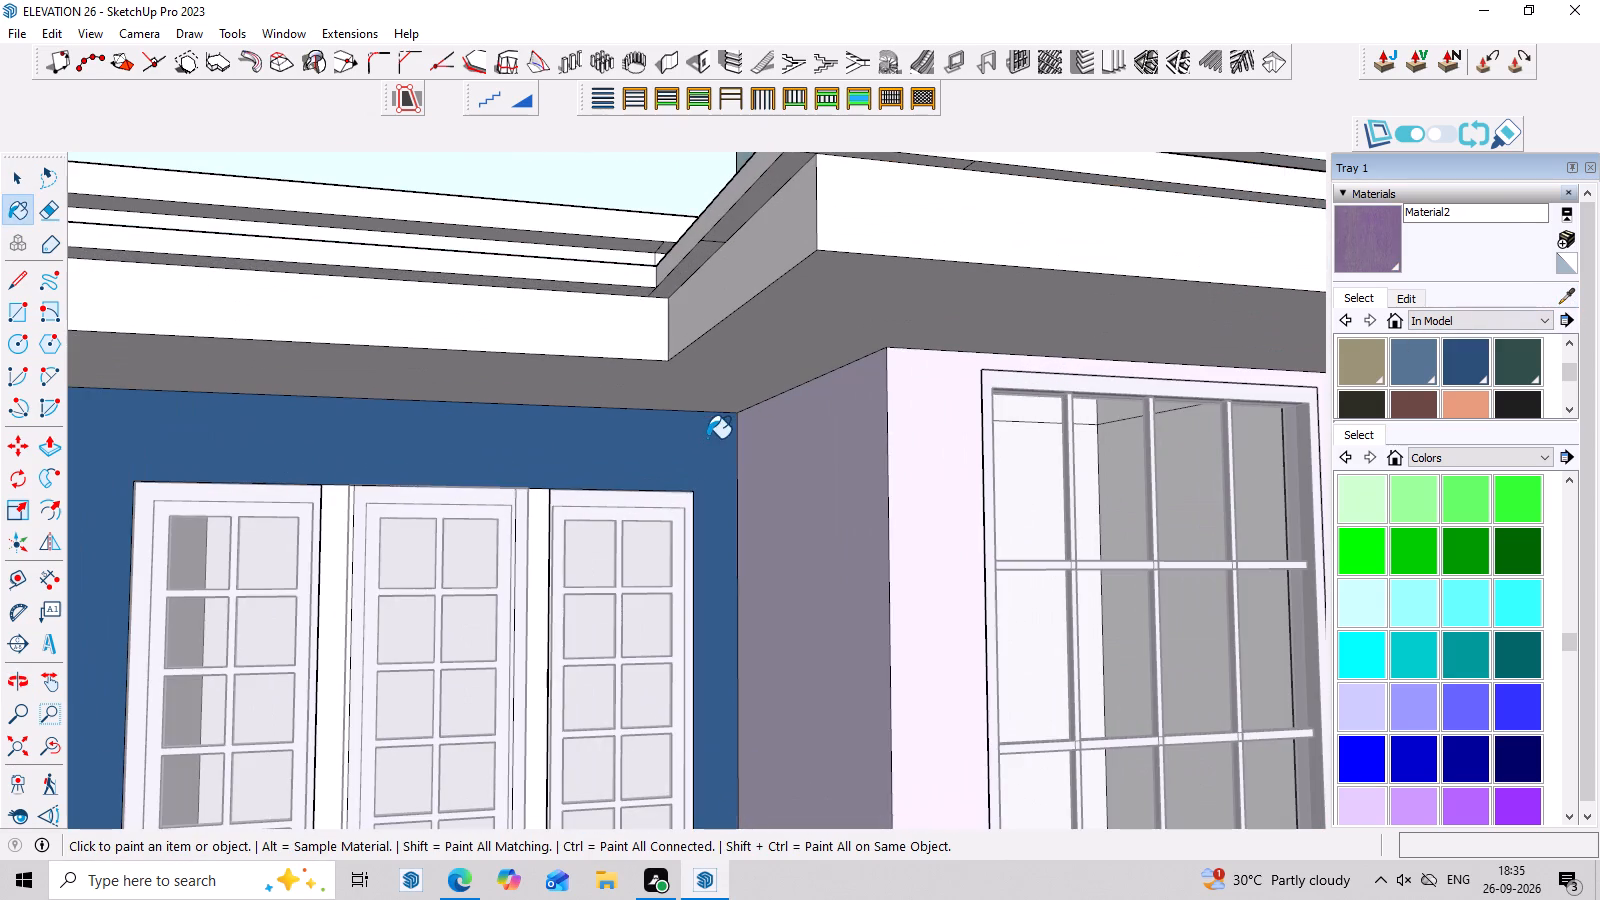
pyautogui.scroll(-3, 710, 472)
pyautogui.scroll(-14, 697, 555)
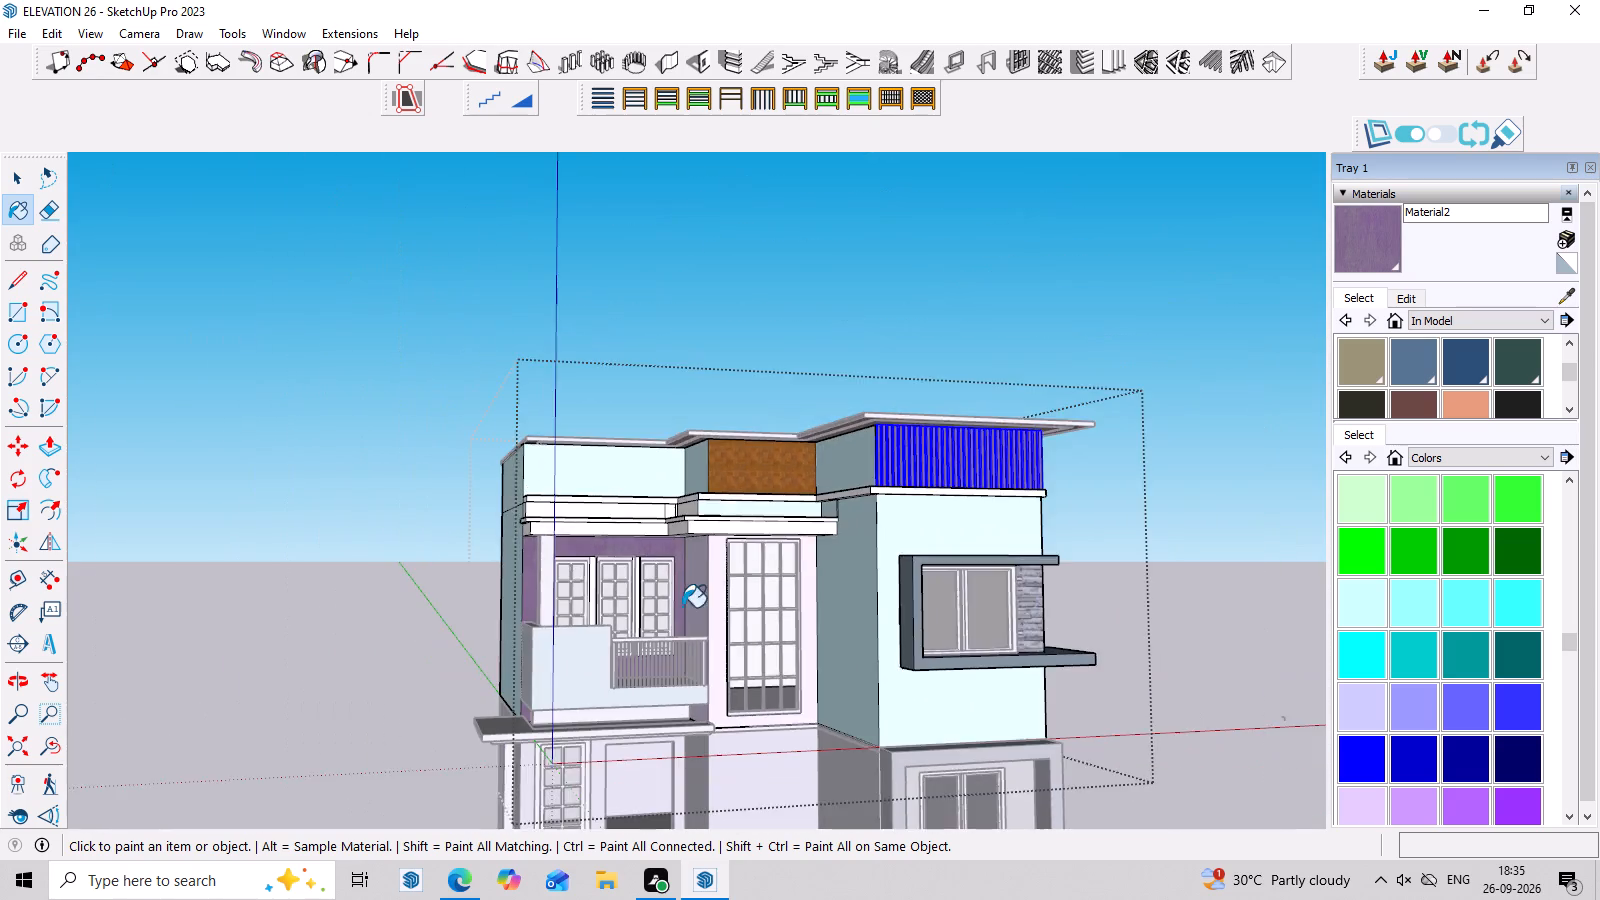
pyautogui.moveTo(711, 614); pyautogui.dragTo(606, 668, button='middle')
pyautogui.press('space')
pyautogui.click(1145, 341)
# Examine the front elevation from several angles to judge the recoloured balcony wall and the remaining openings.
pyautogui.scroll(-3, 901, 517)
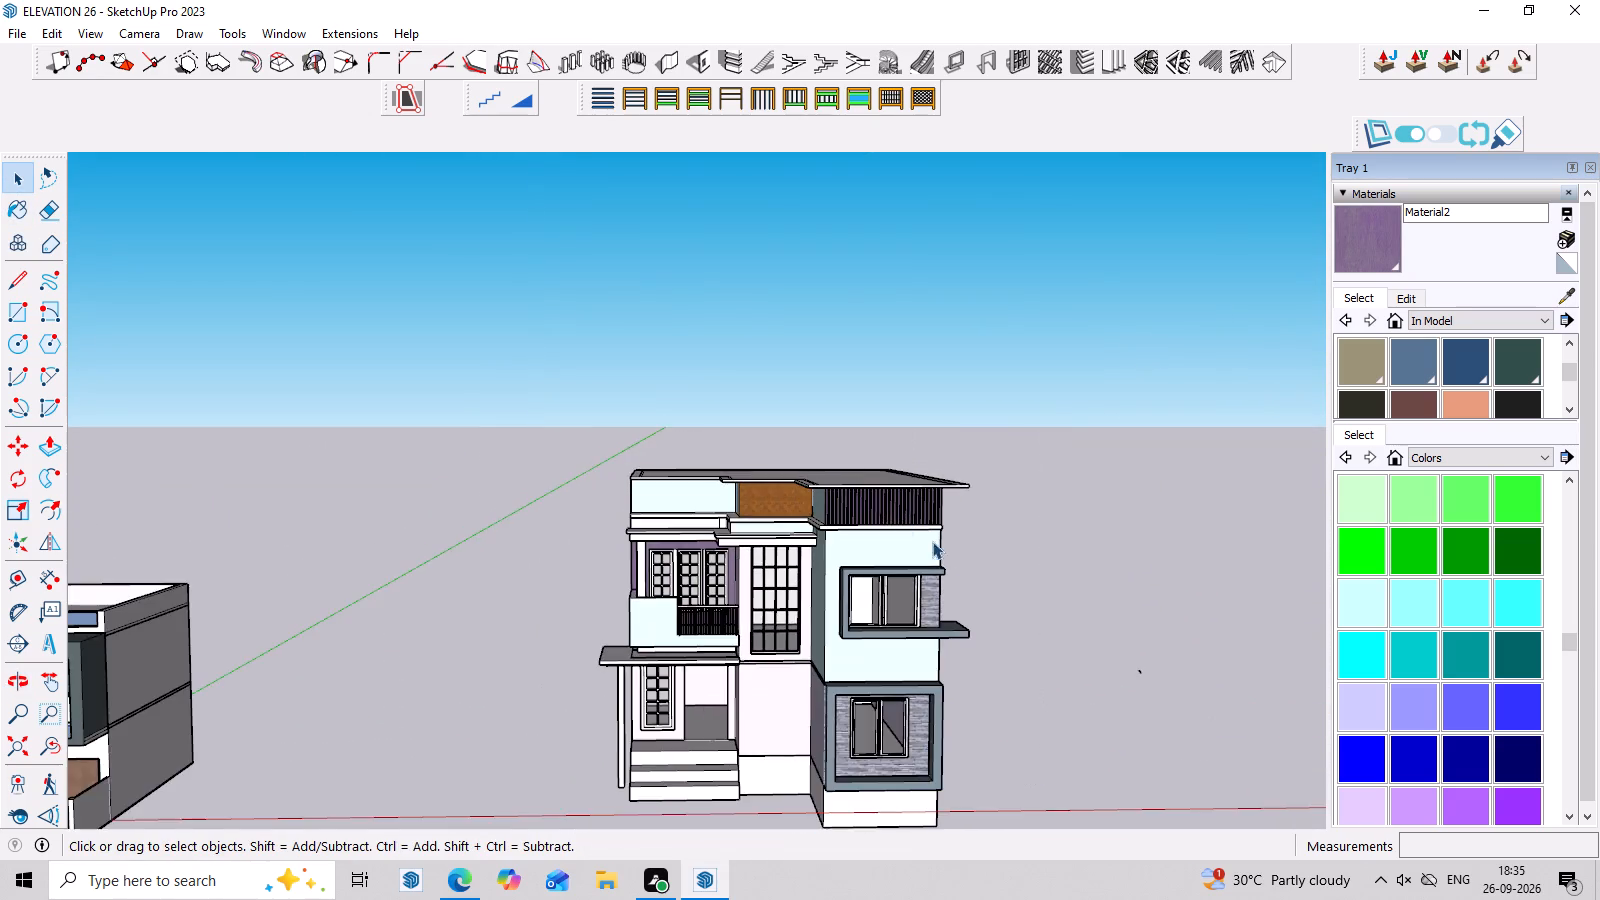
pyautogui.moveTo(989, 569); pyautogui.dragTo(996, 497, button='middle')
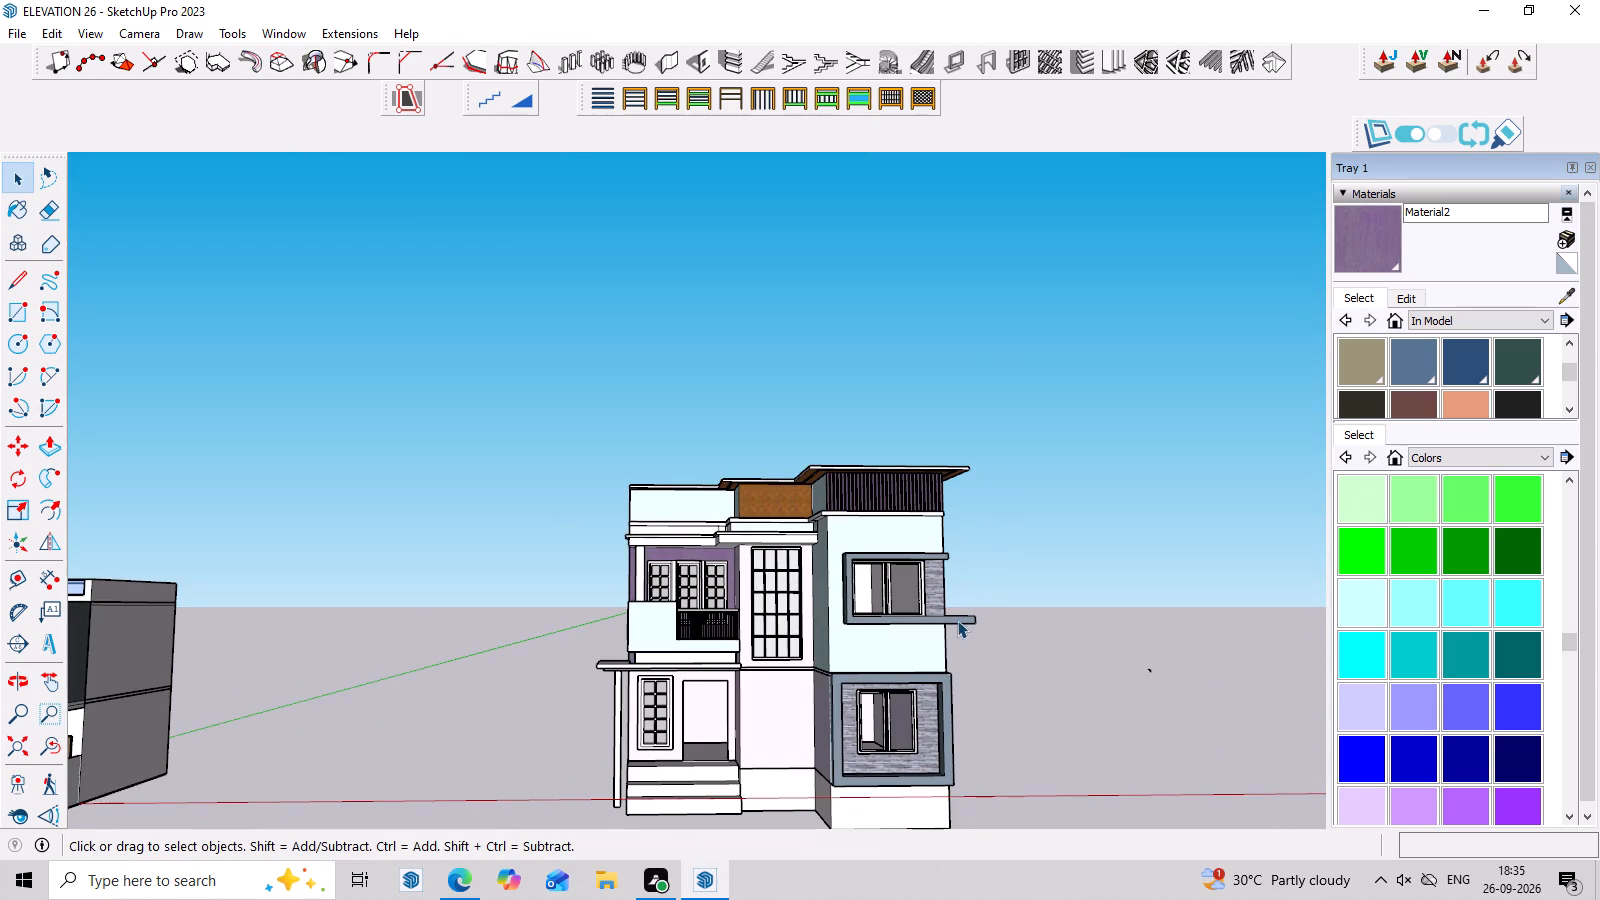
pyautogui.moveTo(922, 640); pyautogui.dragTo(922, 634, button='middle')
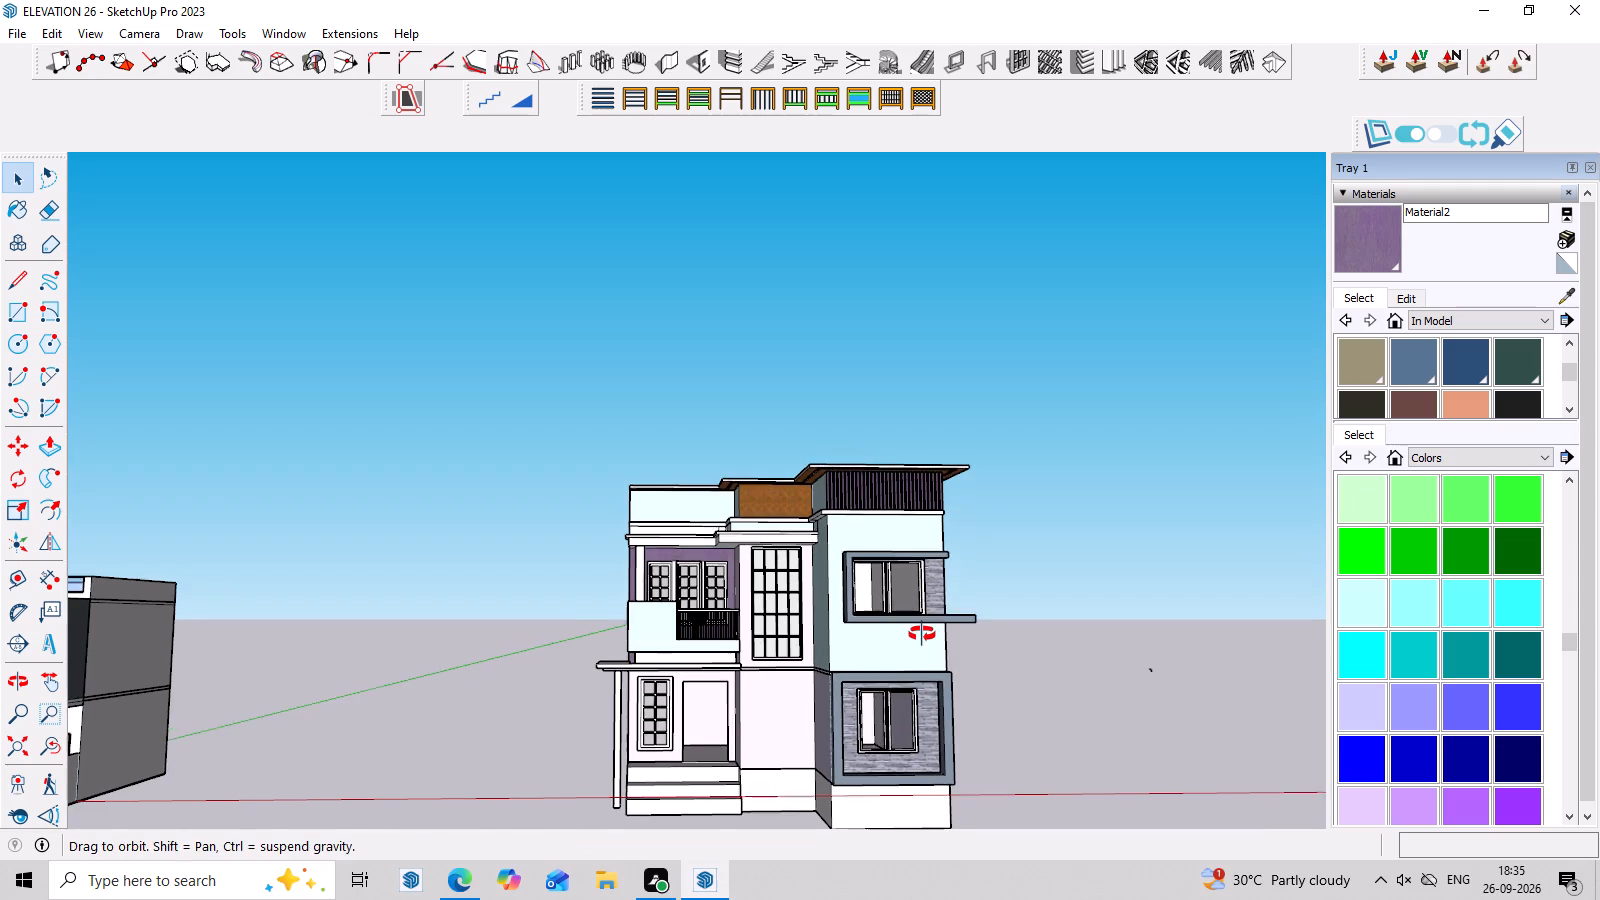
pyautogui.moveTo(922, 634); pyautogui.dragTo(891, 676, button='middle')
pyautogui.scroll(-6, 738, 597)
pyautogui.scroll(6, 737, 680)
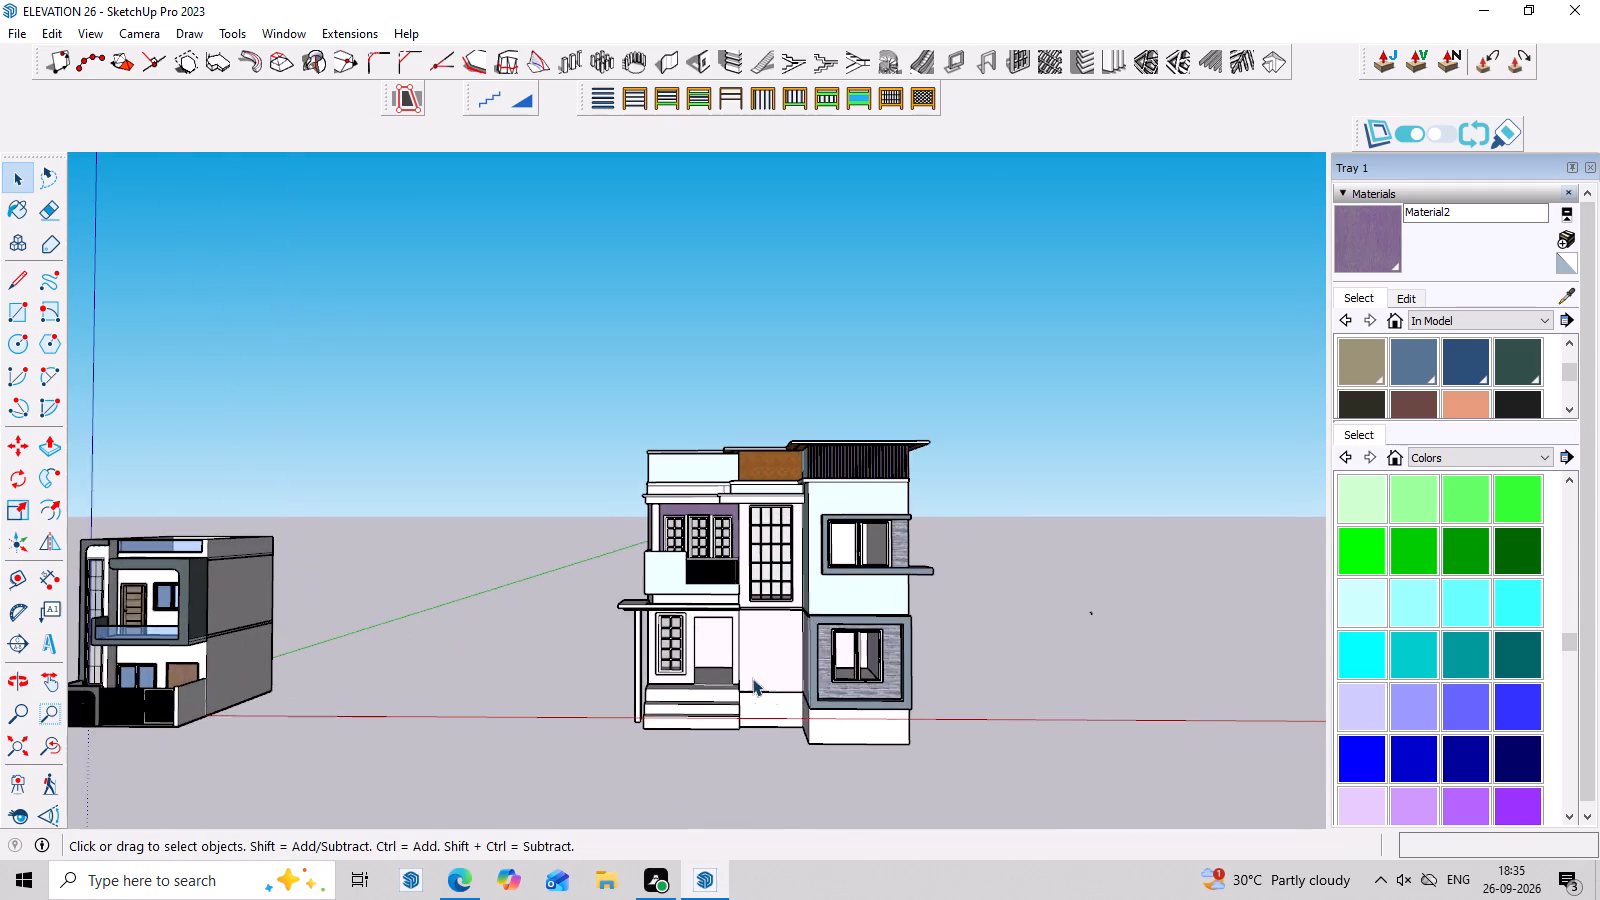
pyautogui.moveTo(864, 729); pyautogui.dragTo(887, 753, button='middle')
pyautogui.scroll(6, 843, 748)
pyautogui.moveTo(867, 721); pyautogui.dragTo(914, 741, button='middle')
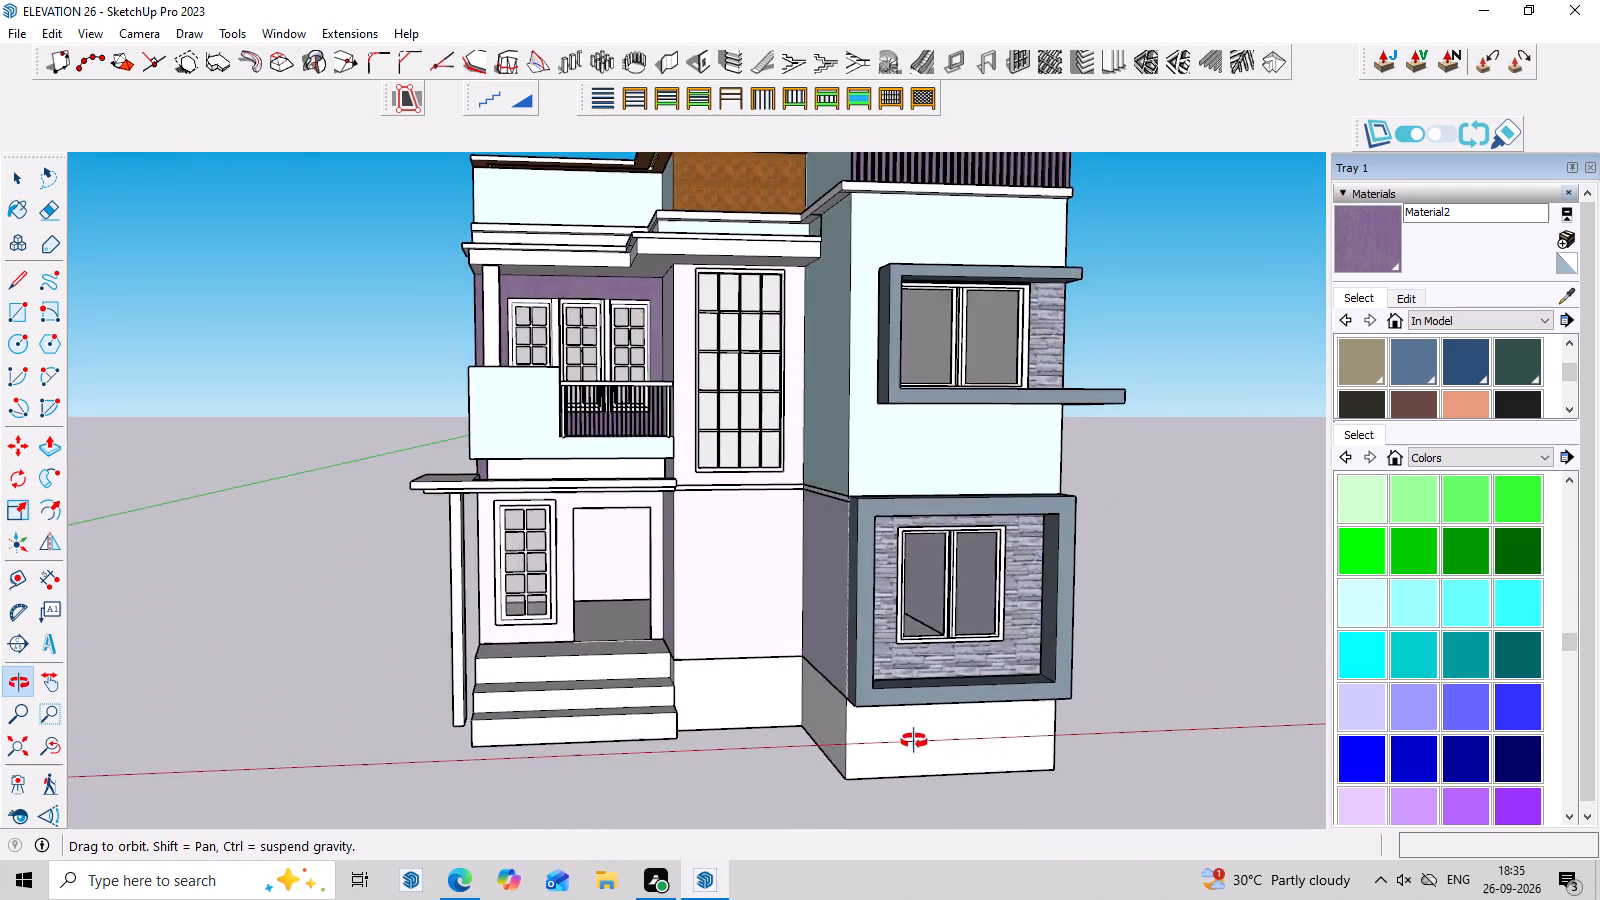
pyautogui.moveTo(914, 741); pyautogui.dragTo(902, 726, button='middle')
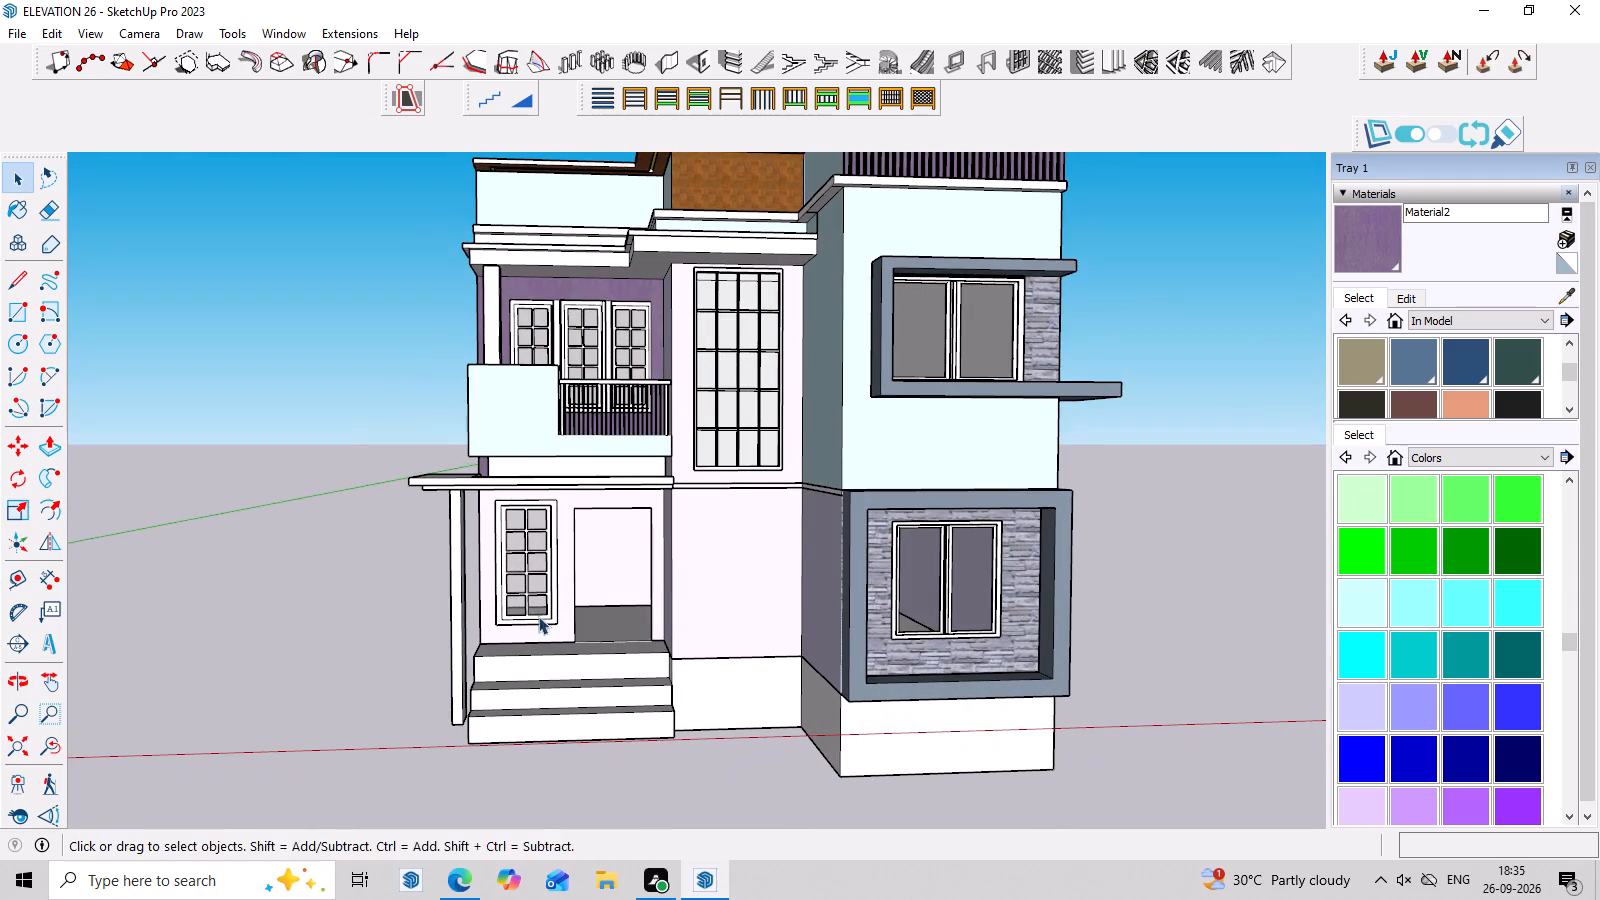
# Import the modern+double+door model from Downloads and place it on the ground beside the house.
pyautogui.click(21, 39)
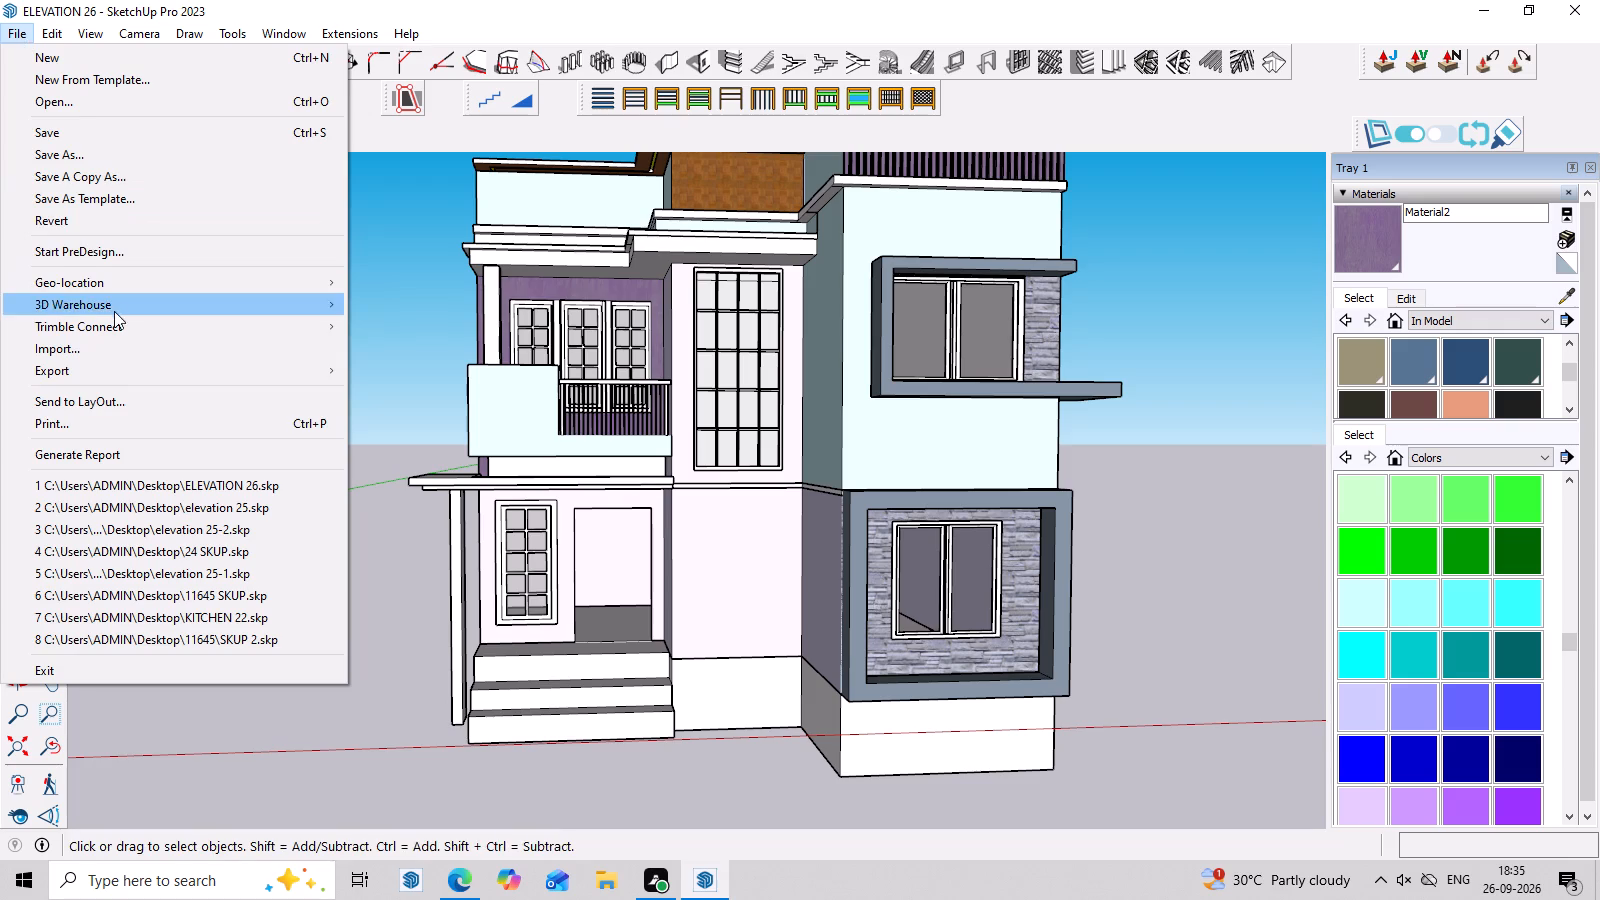
pyautogui.click(114, 350)
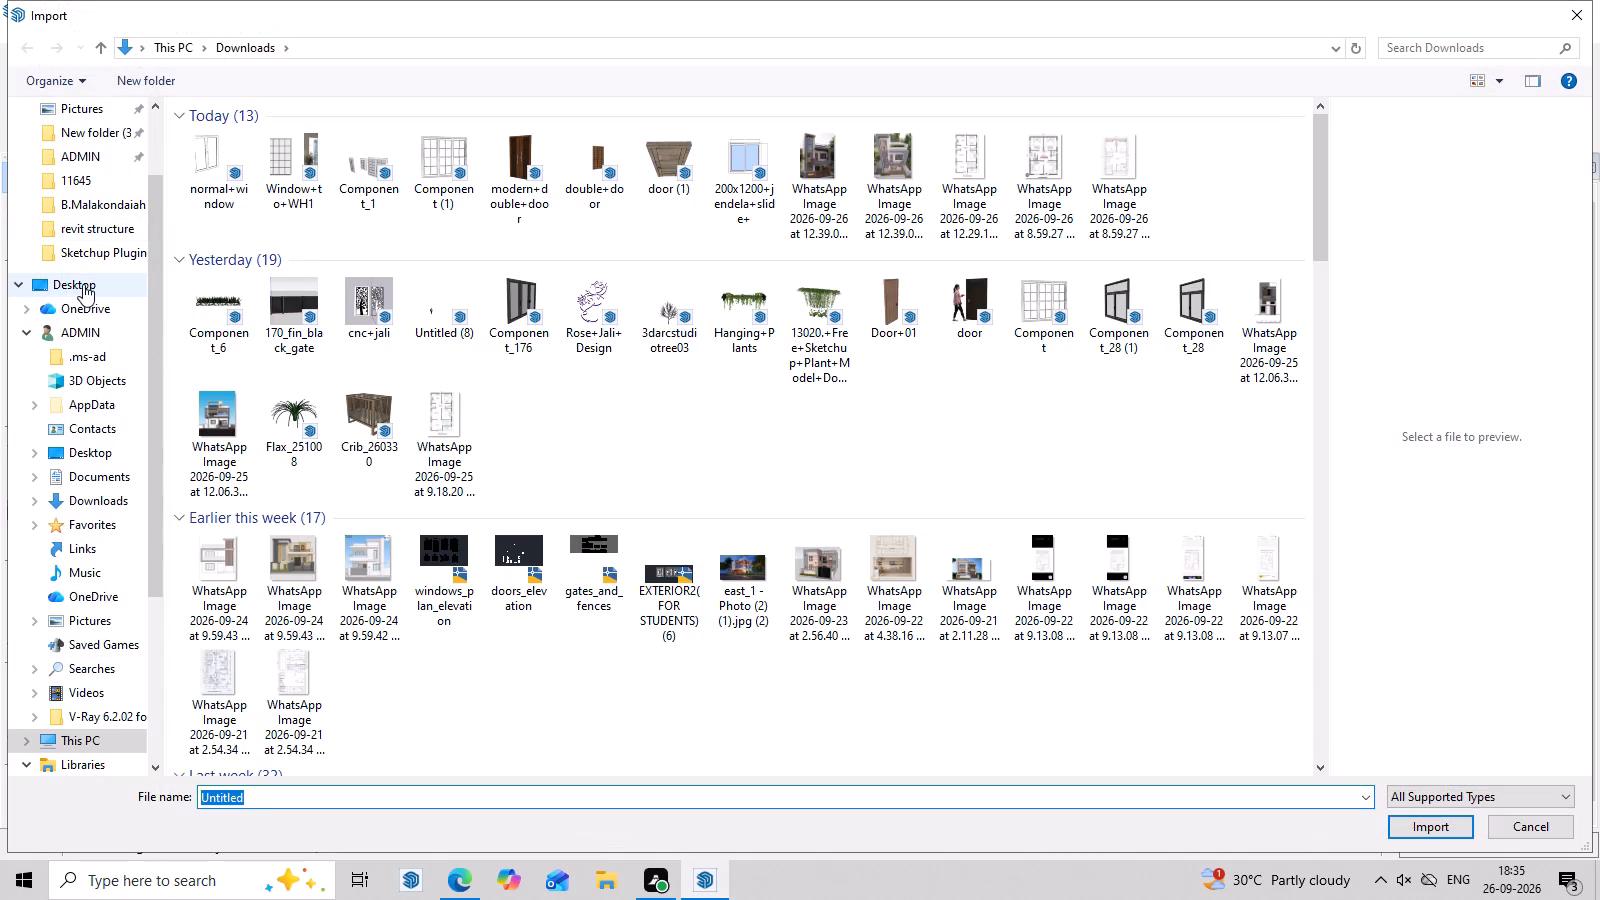
pyautogui.click(509, 152)
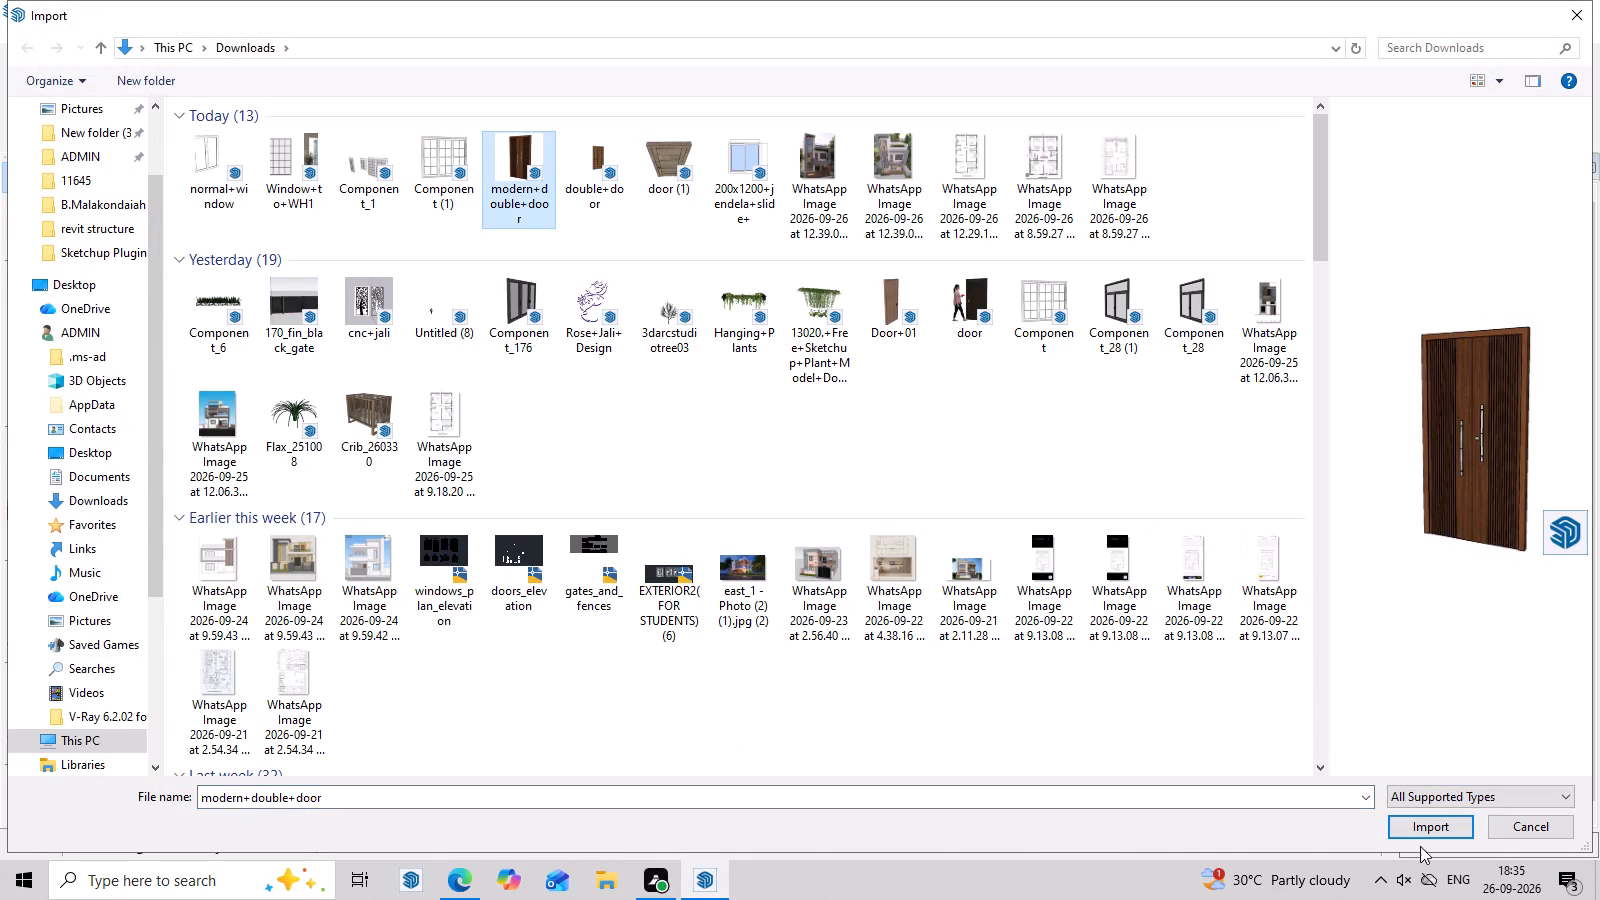
pyautogui.click(1420, 822)
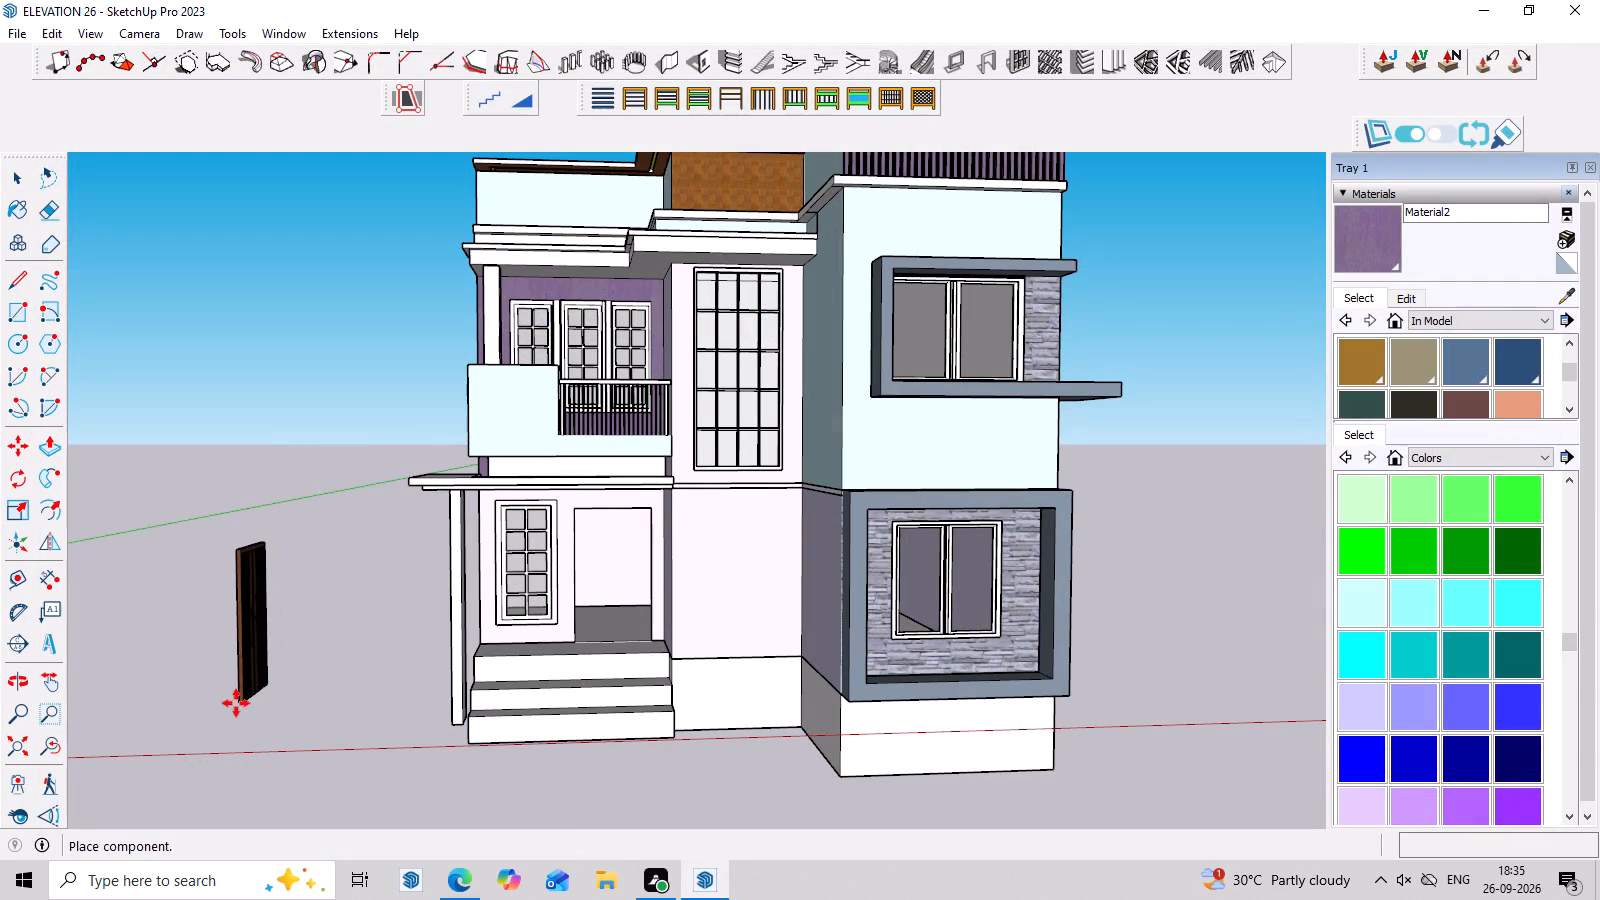
pyautogui.moveTo(236, 703); pyautogui.dragTo(564, 724, button='middle')
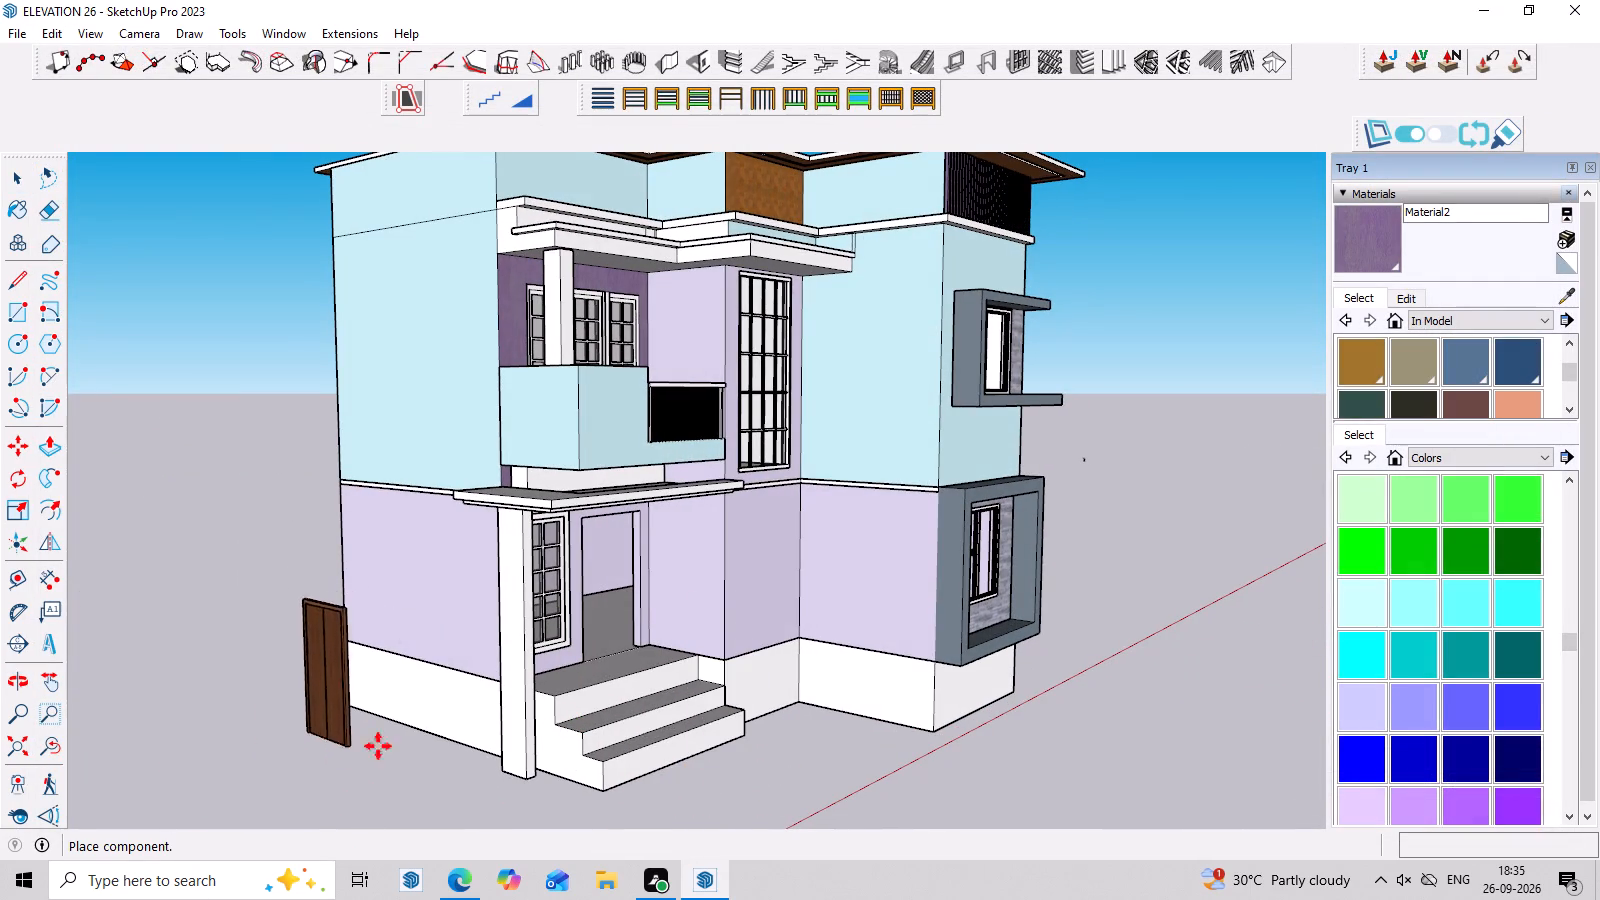
pyautogui.moveTo(1188, 606); pyautogui.dragTo(703, 645, button='middle')
pyautogui.scroll(-3, 1142, 698)
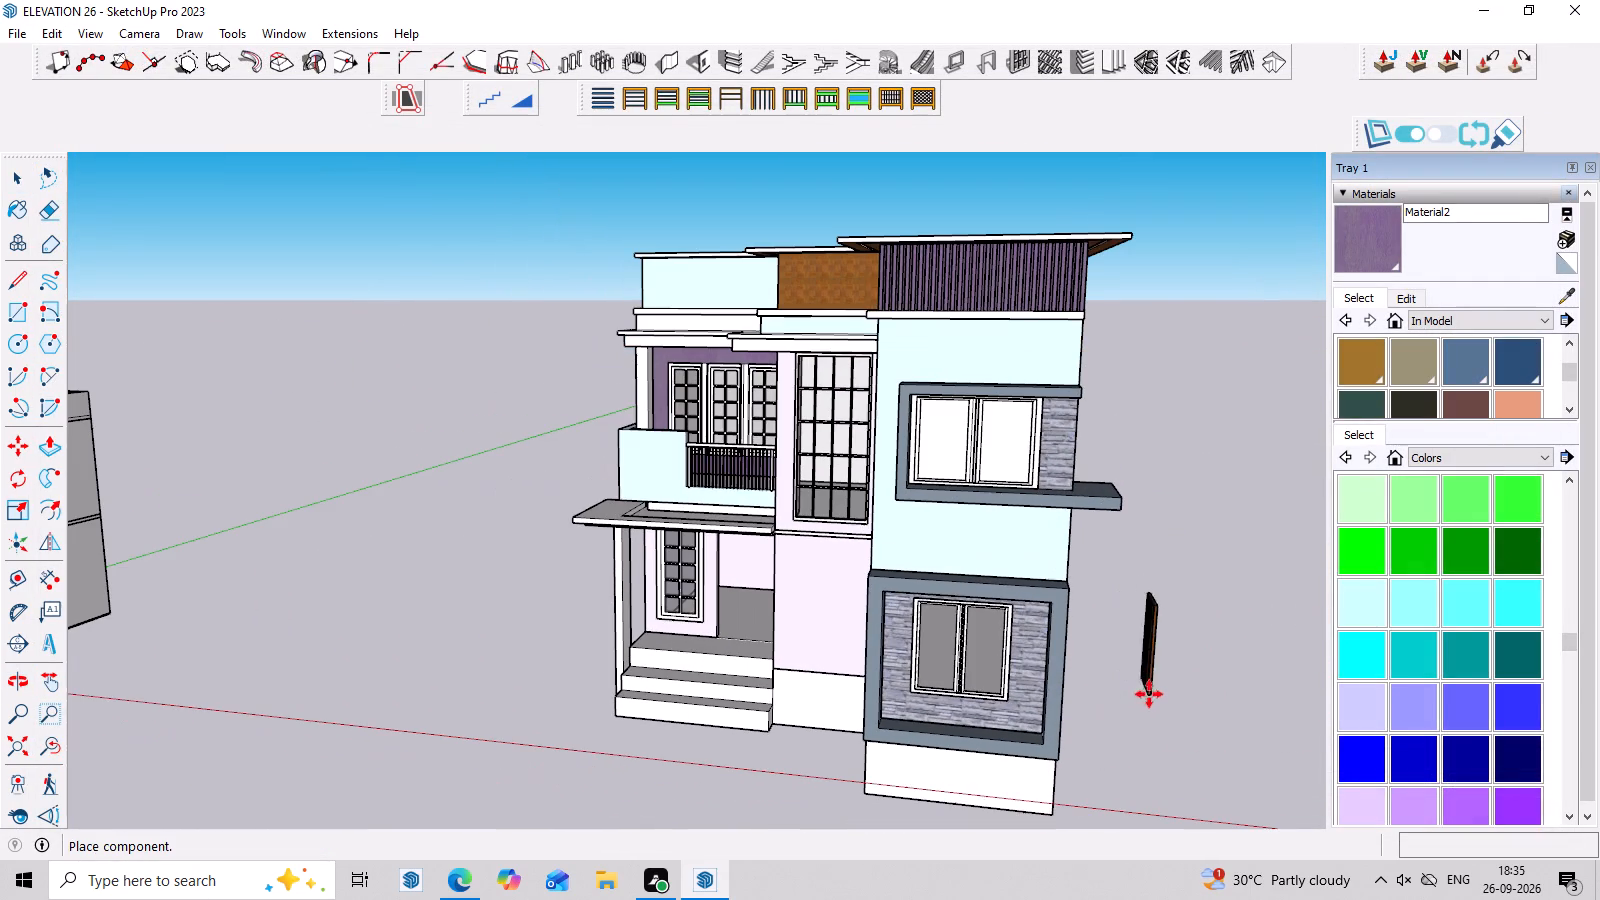
pyautogui.click(1204, 723)
# Rotate the imported double door 90 degrees on the ground plane so it is parallel to the front facade.
pyautogui.moveTo(1219, 724); pyautogui.dragTo(789, 695, button='middle')
pyautogui.scroll(-3, 781, 683)
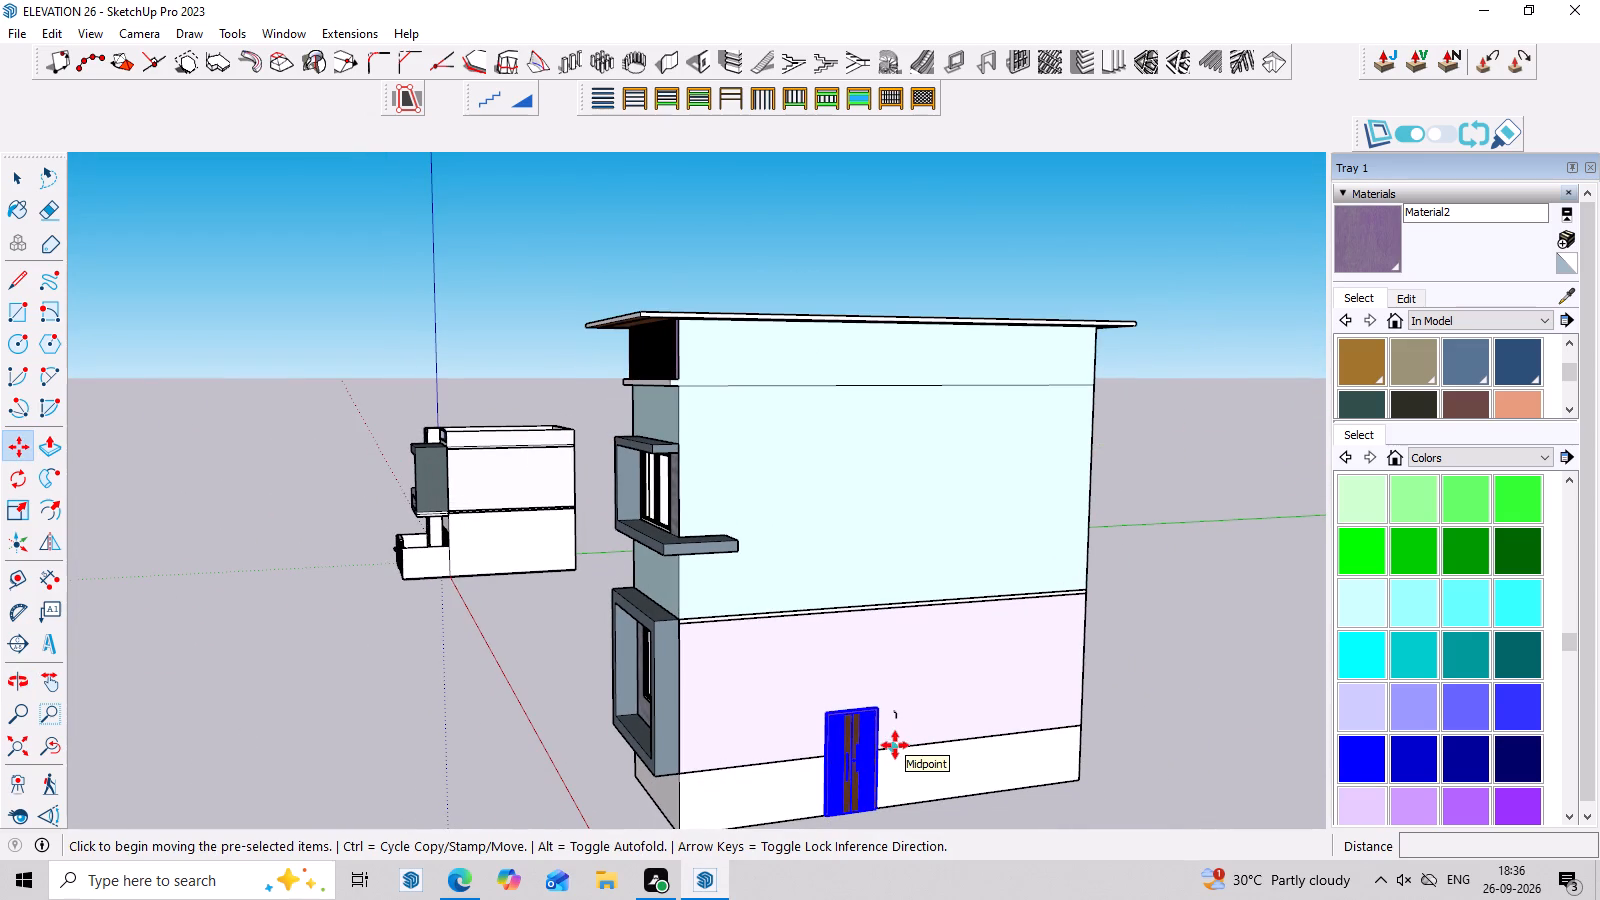
pyautogui.press('q')
pyautogui.scroll(-6, 890, 748)
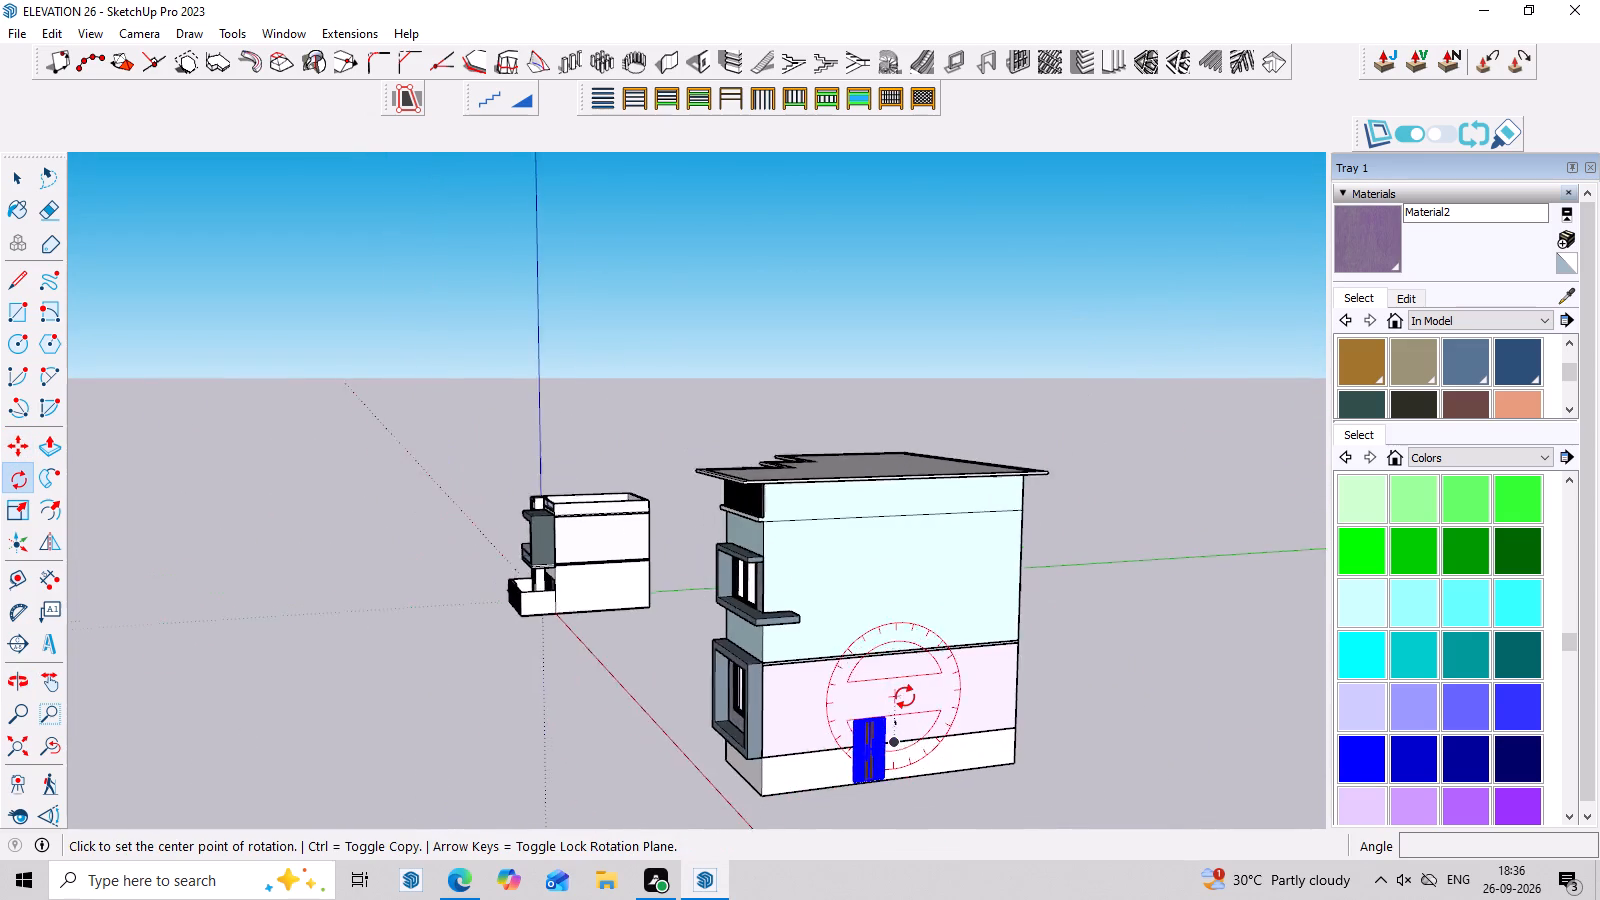
pyautogui.scroll(-6, 905, 697)
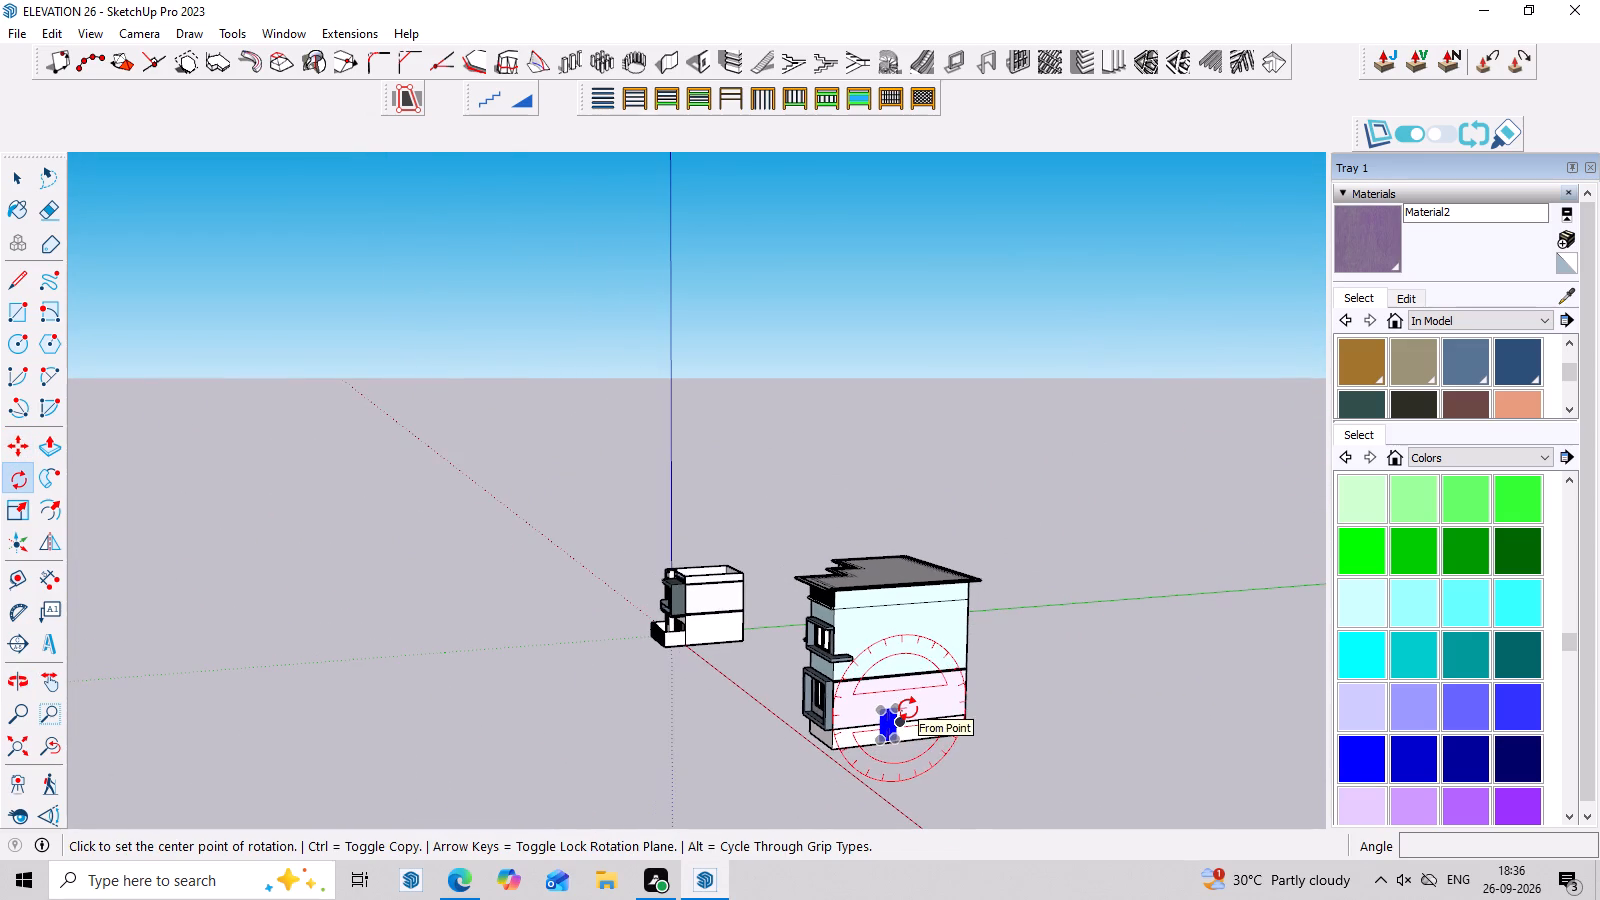
pyautogui.scroll(3, 909, 782)
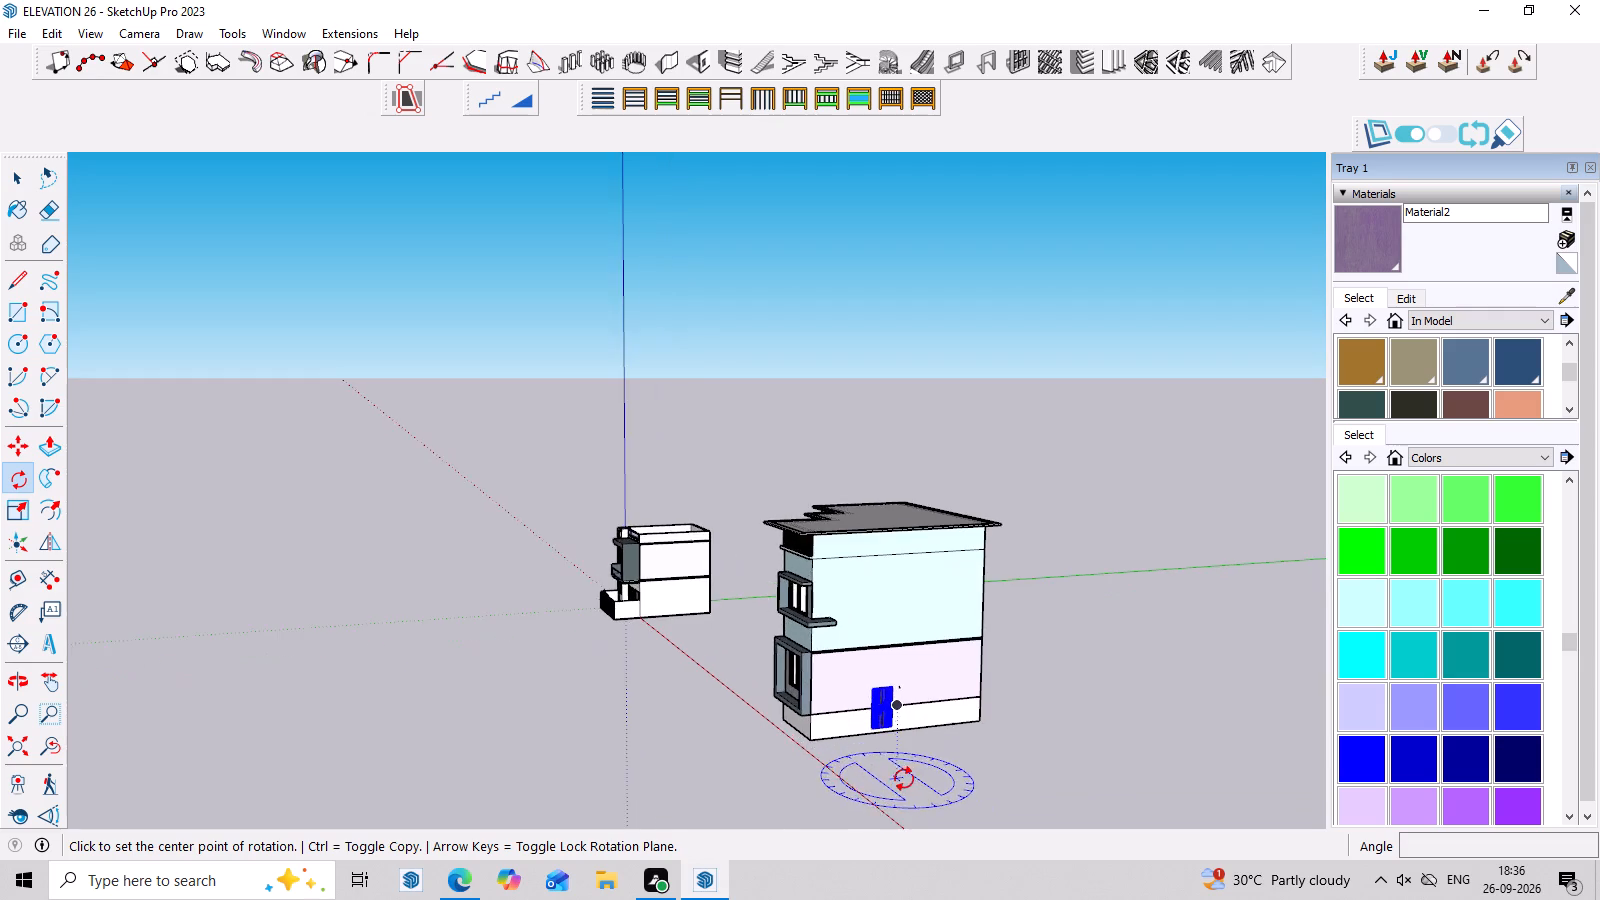
pyautogui.moveTo(904, 779); pyautogui.dragTo(1115, 787, button='middle')
pyautogui.scroll(10, 1072, 734)
pyautogui.scroll(3, 1024, 665)
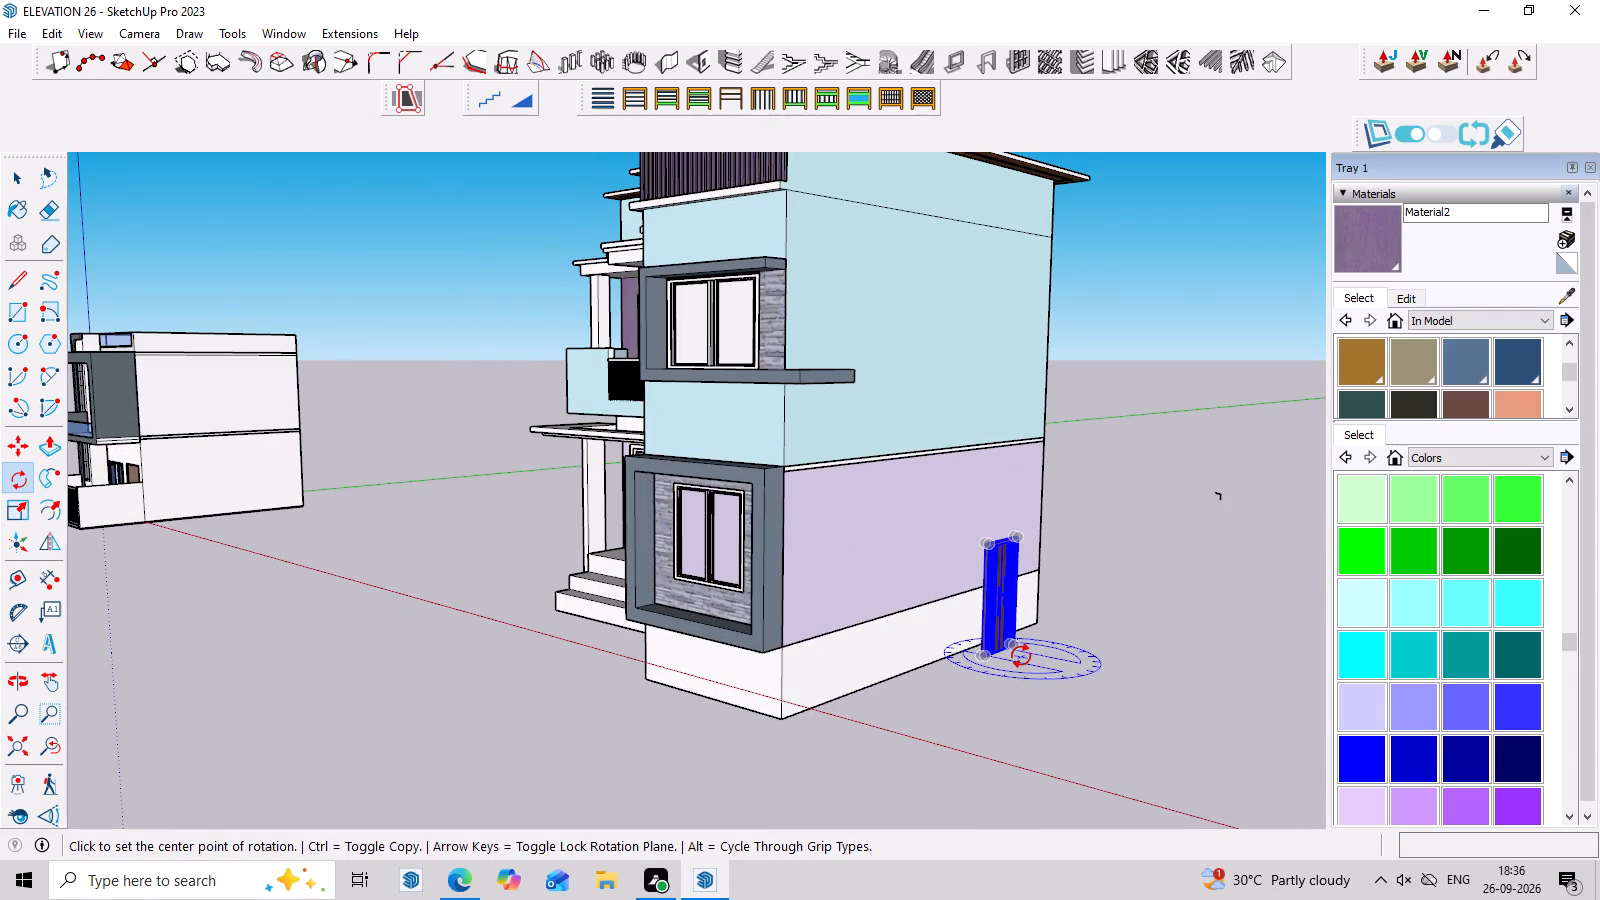
pyautogui.click(1021, 656)
pyautogui.click(1220, 701)
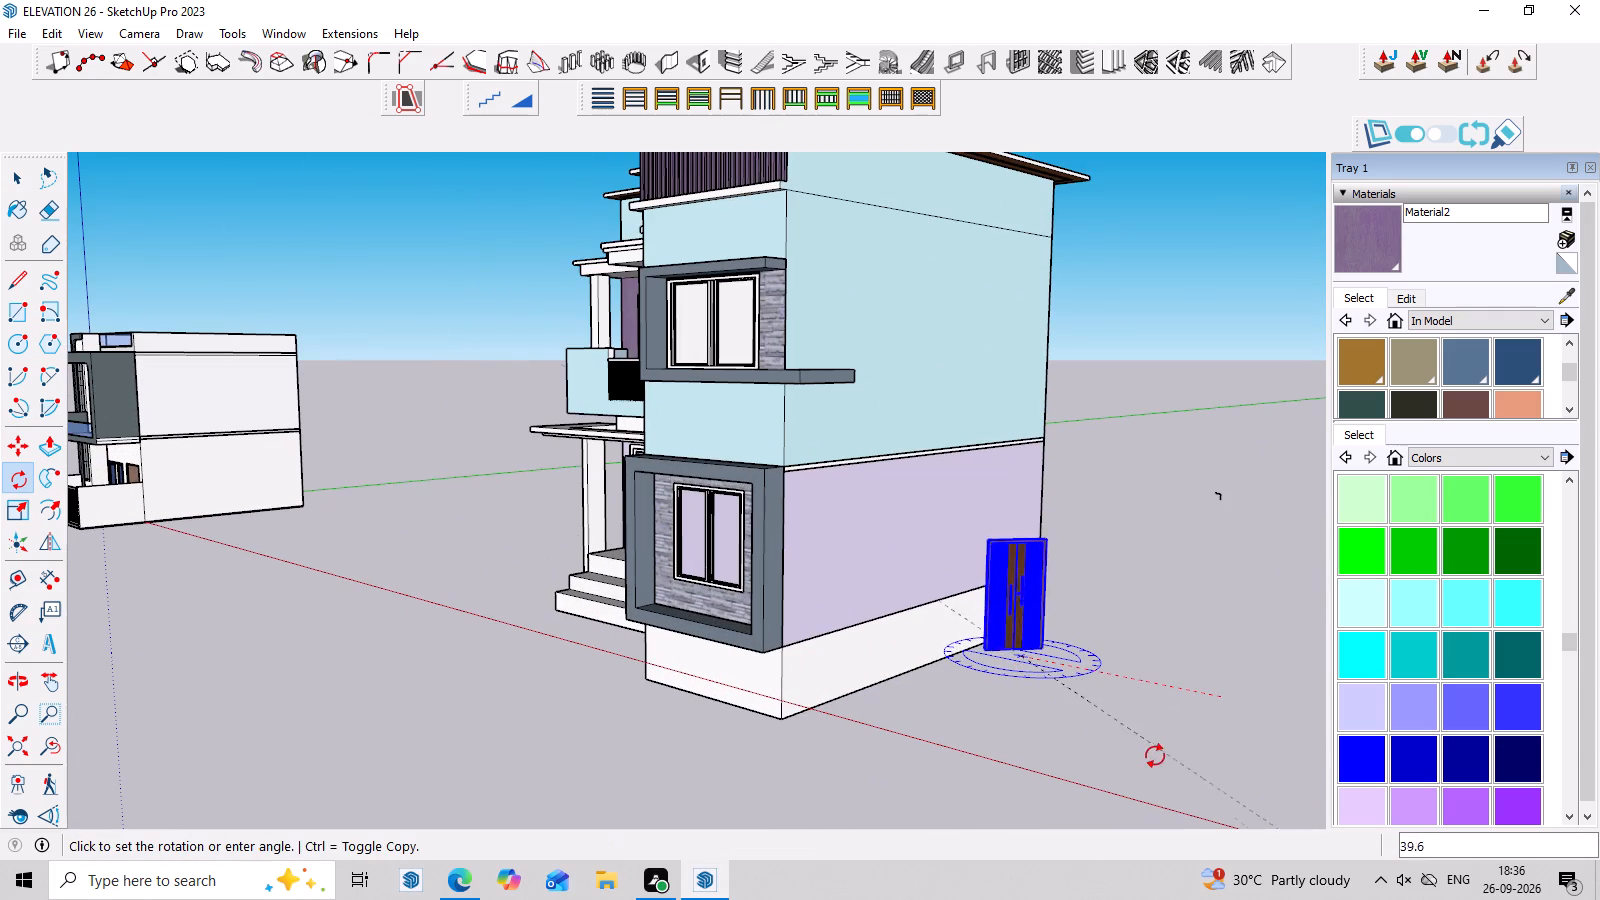
pyautogui.click(797, 757)
# Move the double door from beside the house onto the porch, with its bottom corner at the entrance opening's lower corner.
pyautogui.press('m')
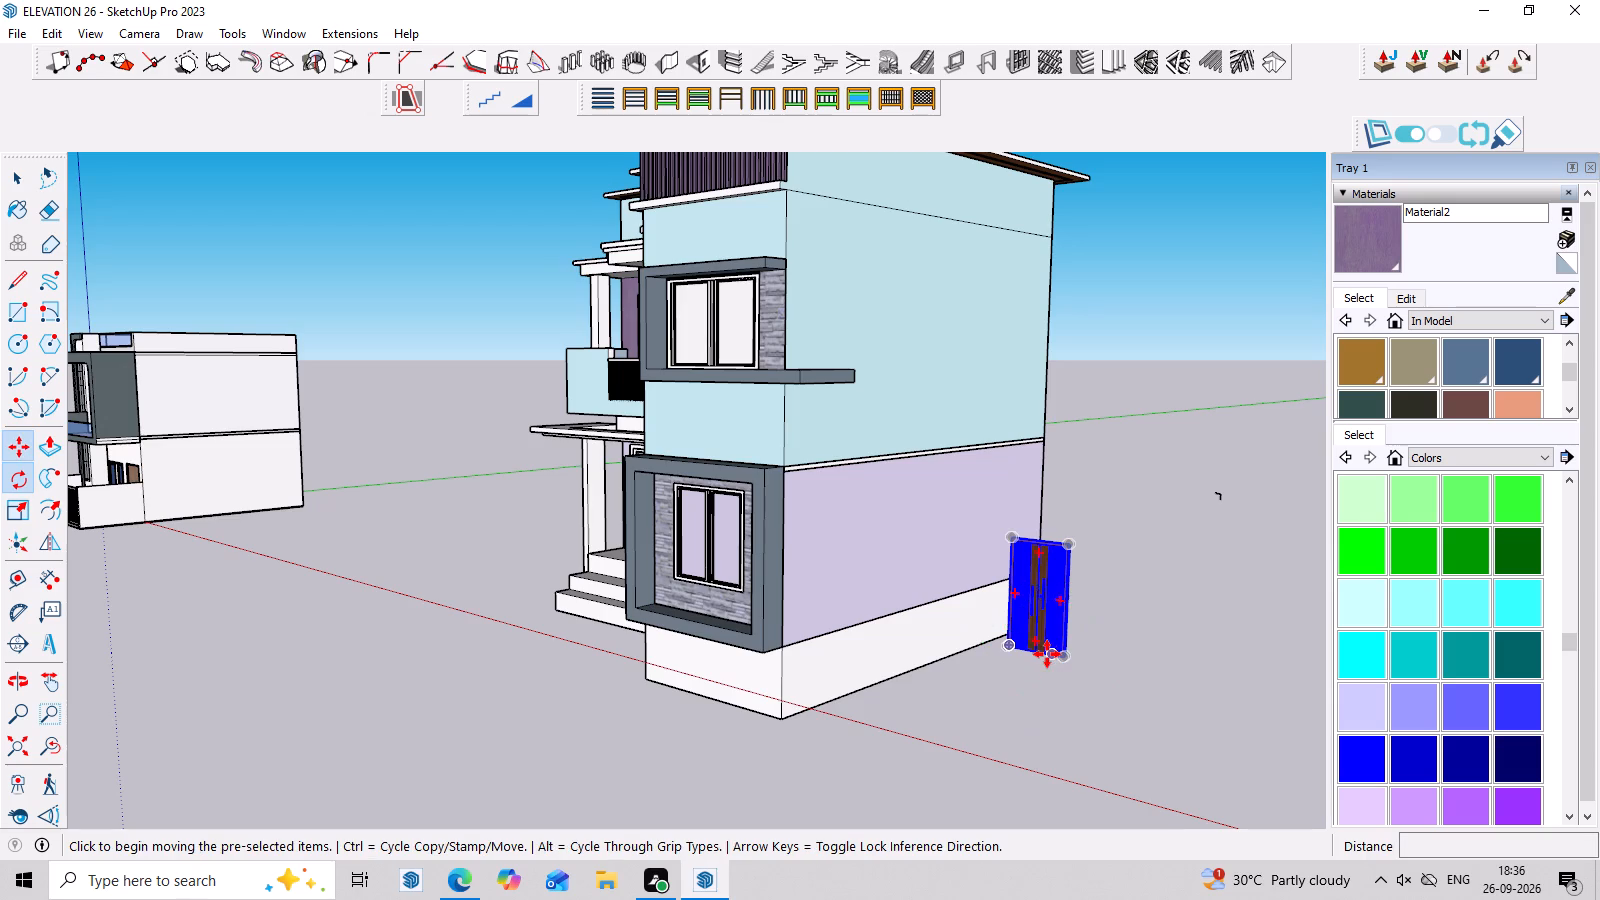
pyautogui.scroll(3, 1047, 654)
pyautogui.moveTo(1178, 717); pyautogui.dragTo(1305, 715, button='middle')
pyautogui.scroll(3, 1030, 610)
pyautogui.click(1124, 620)
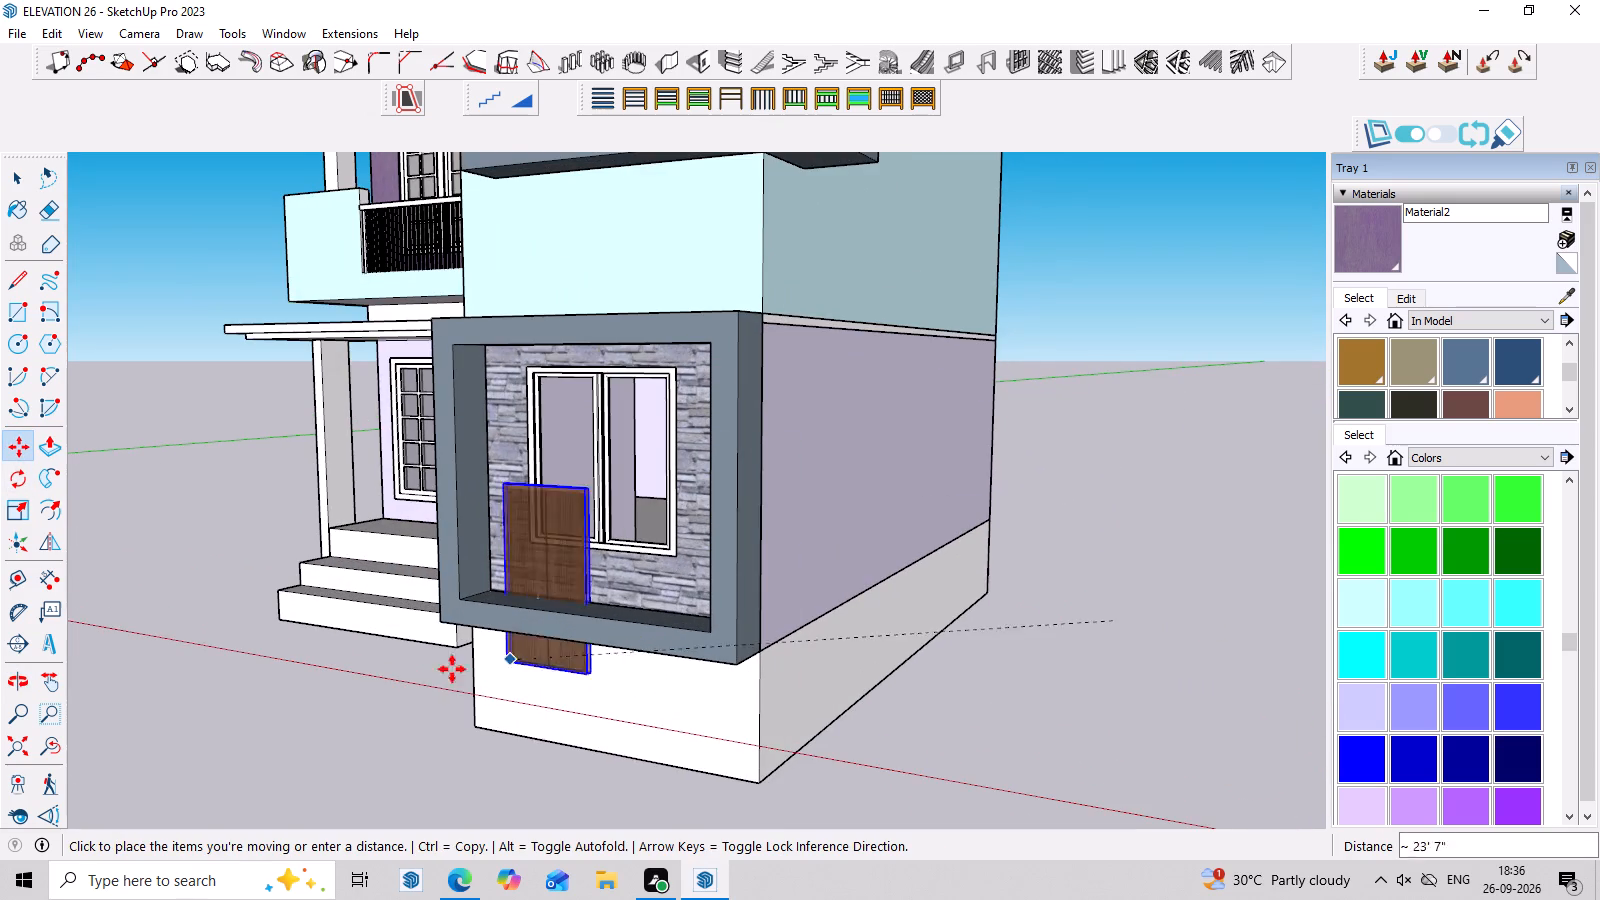
pyautogui.scroll(-2, 419, 676)
pyautogui.moveTo(410, 652); pyautogui.dragTo(713, 657, button='middle')
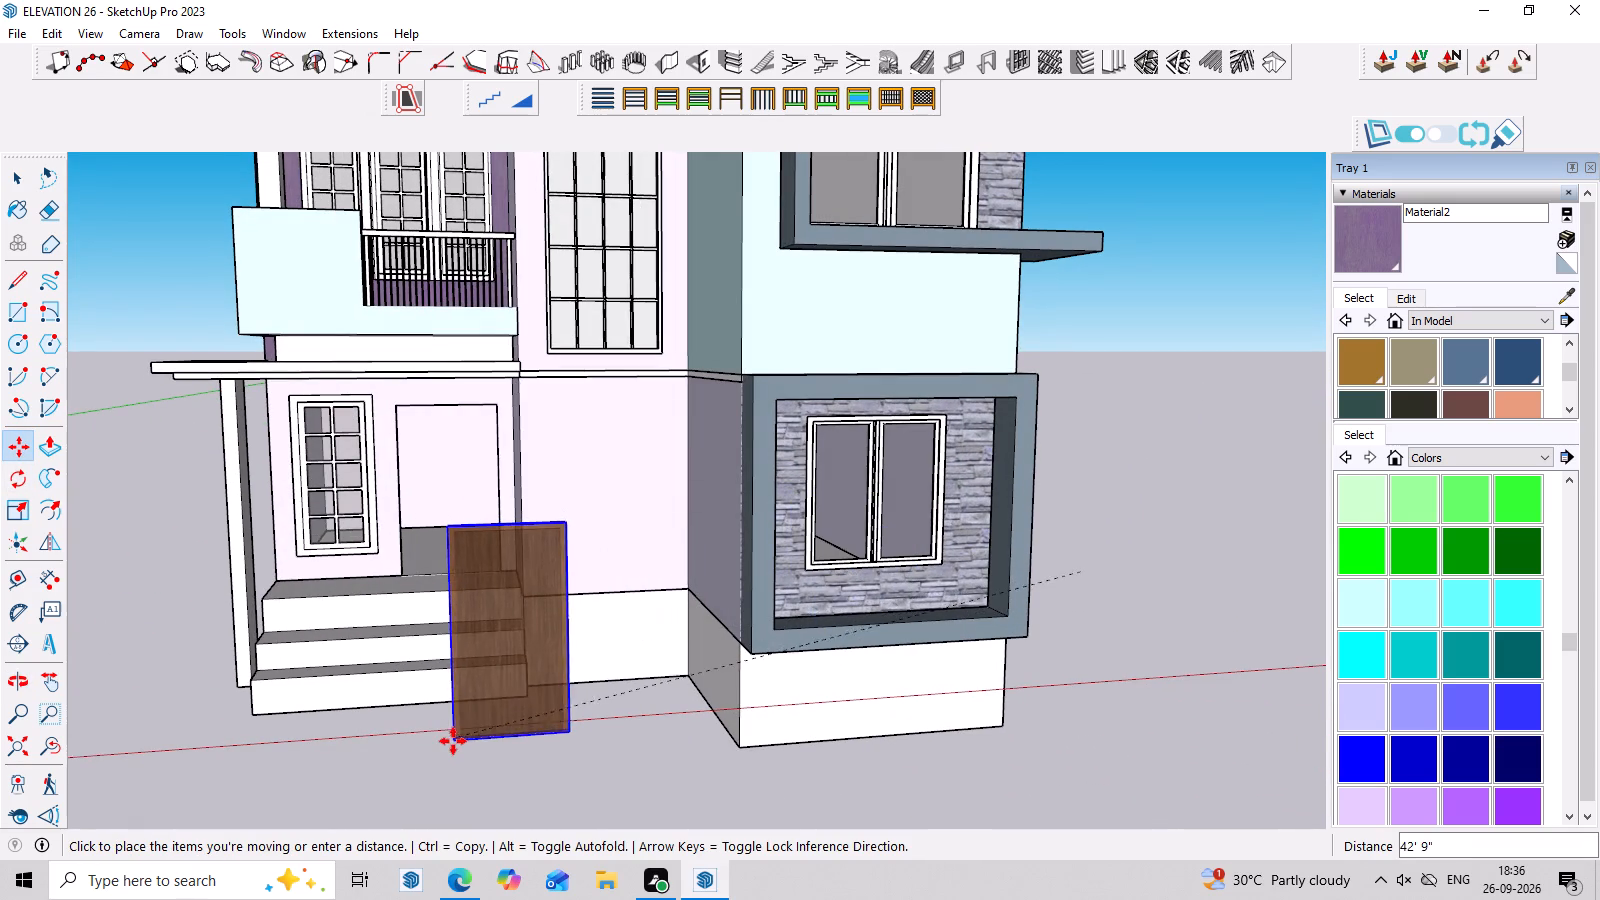
pyautogui.click(452, 745)
pyautogui.click(456, 750)
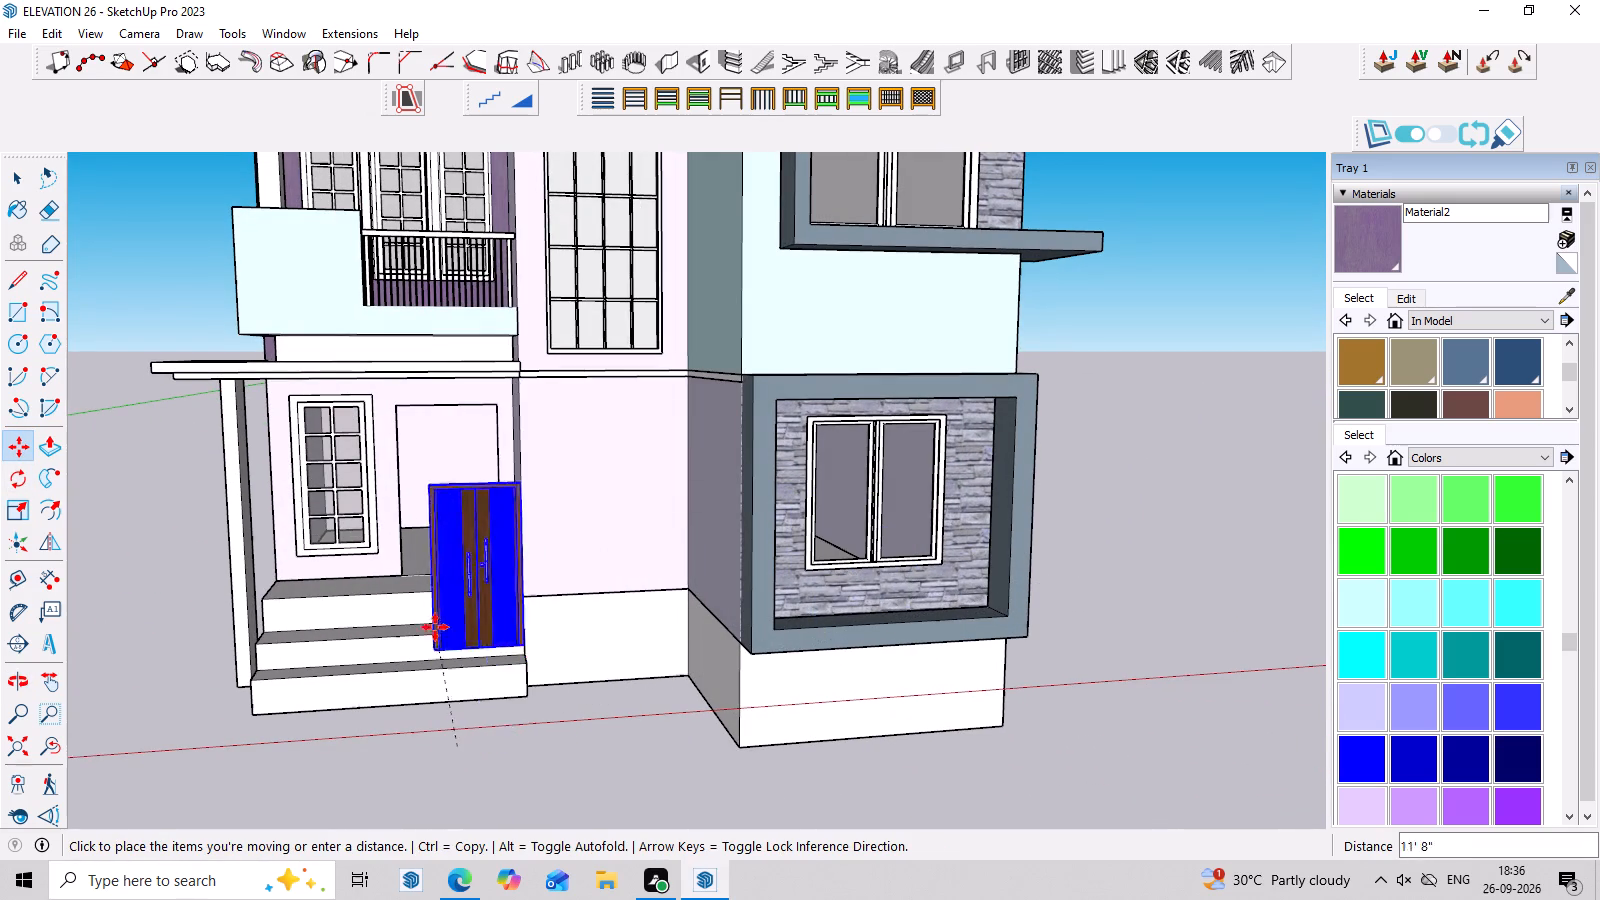
pyautogui.scroll(5, 435, 624)
pyautogui.click(389, 555)
# Move the double door about 2" so its lower corner sits exactly on the entrance opening's lower corner at the porch floor.
pyautogui.moveTo(481, 572); pyautogui.dragTo(481, 593, button='middle')
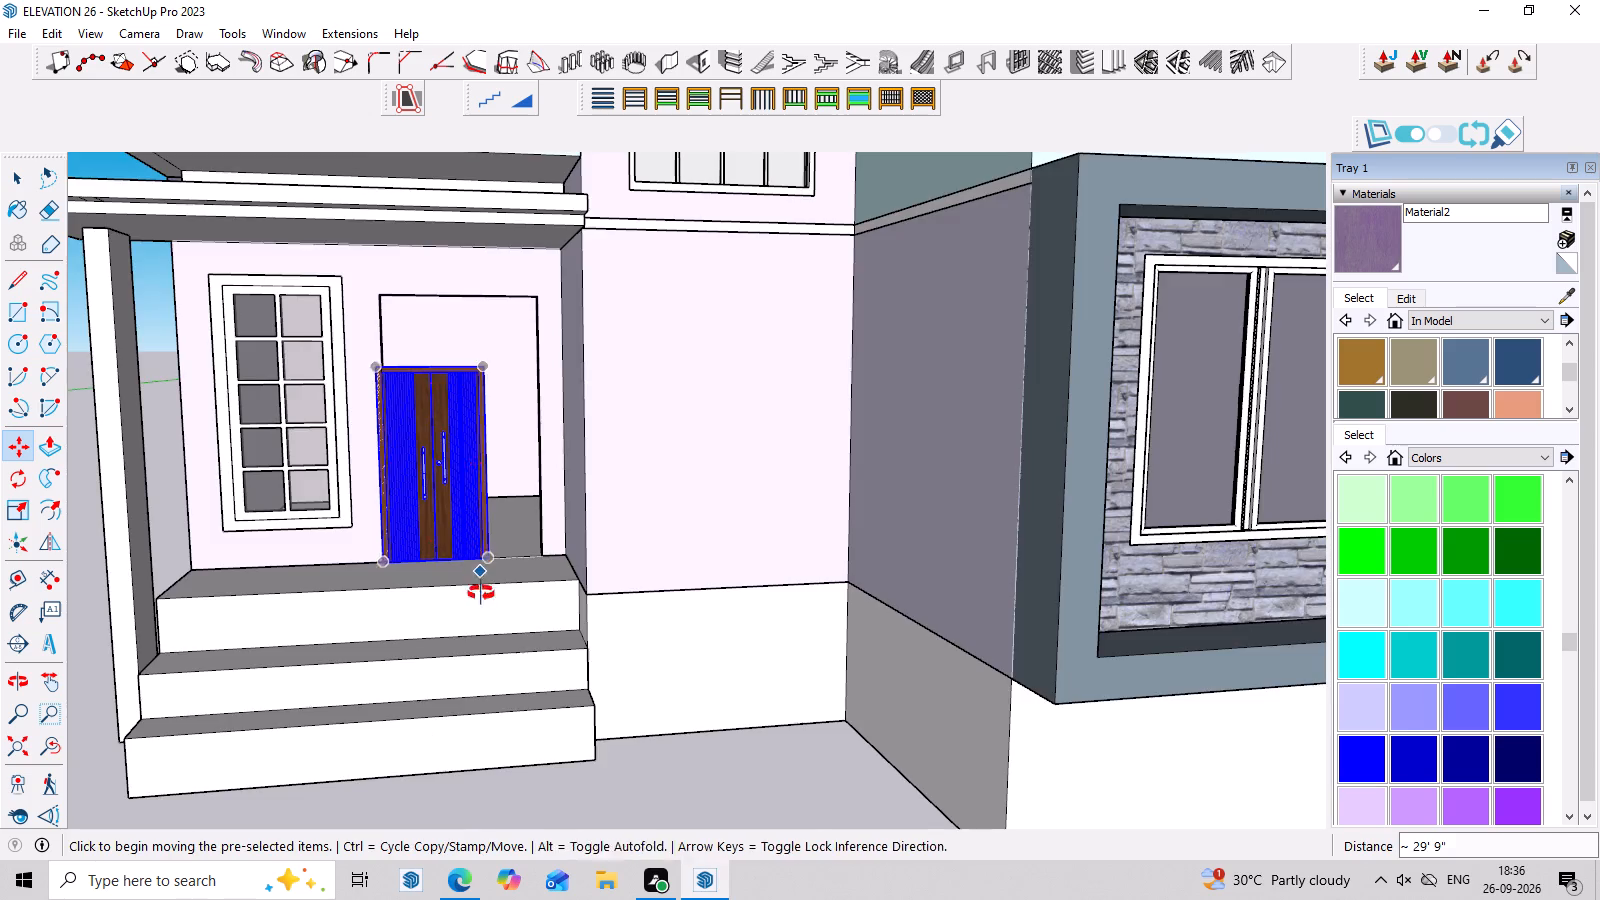
pyautogui.moveTo(481, 593); pyautogui.dragTo(479, 634, button='middle')
pyautogui.scroll(6, 356, 588)
pyautogui.moveTo(399, 563); pyautogui.dragTo(537, 570, button='middle')
pyautogui.scroll(3, 365, 575)
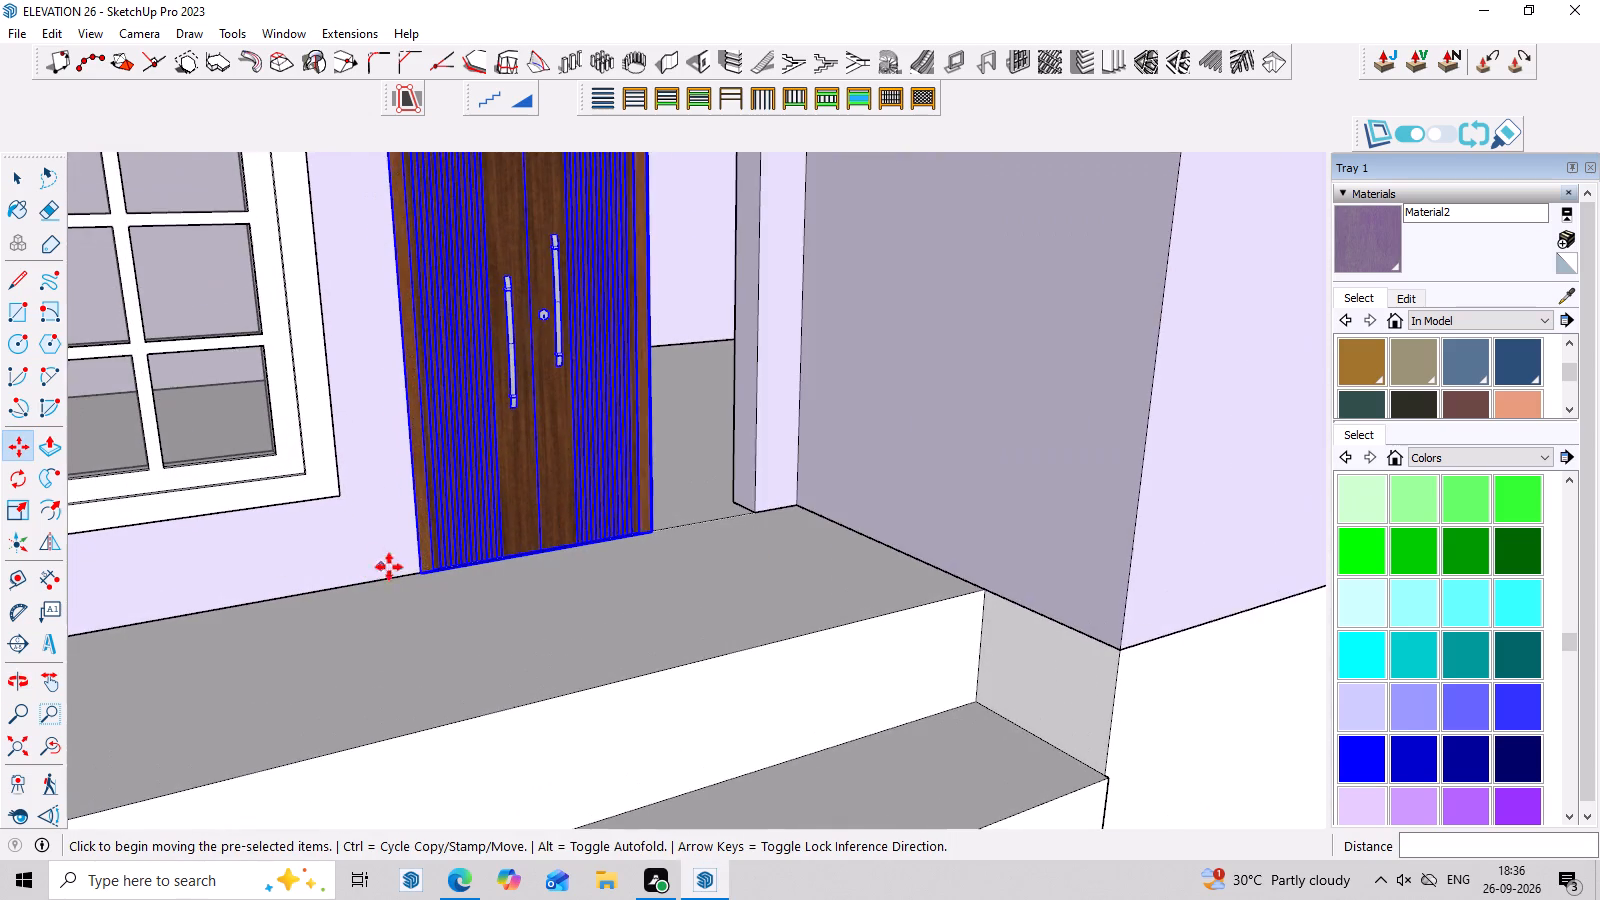
pyautogui.scroll(3, 418, 569)
pyautogui.click(427, 576)
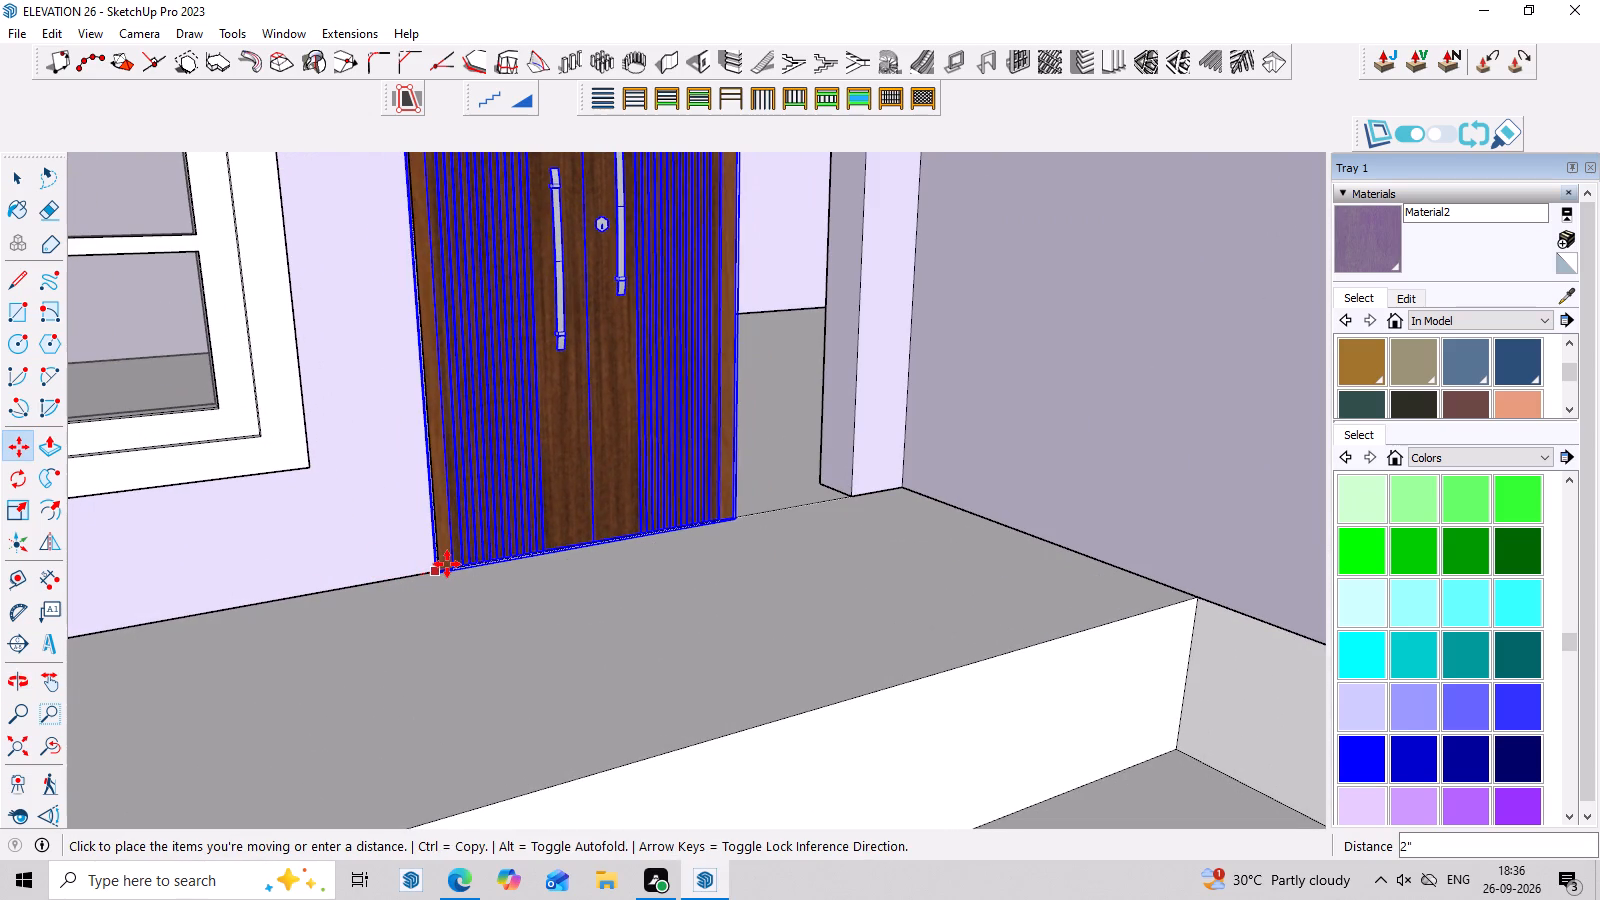
pyautogui.scroll(3, 447, 564)
pyautogui.click(447, 564)
pyautogui.scroll(6, 439, 570)
pyautogui.moveTo(443, 596); pyautogui.dragTo(499, 613, button='middle')
pyautogui.scroll(2, 499, 613)
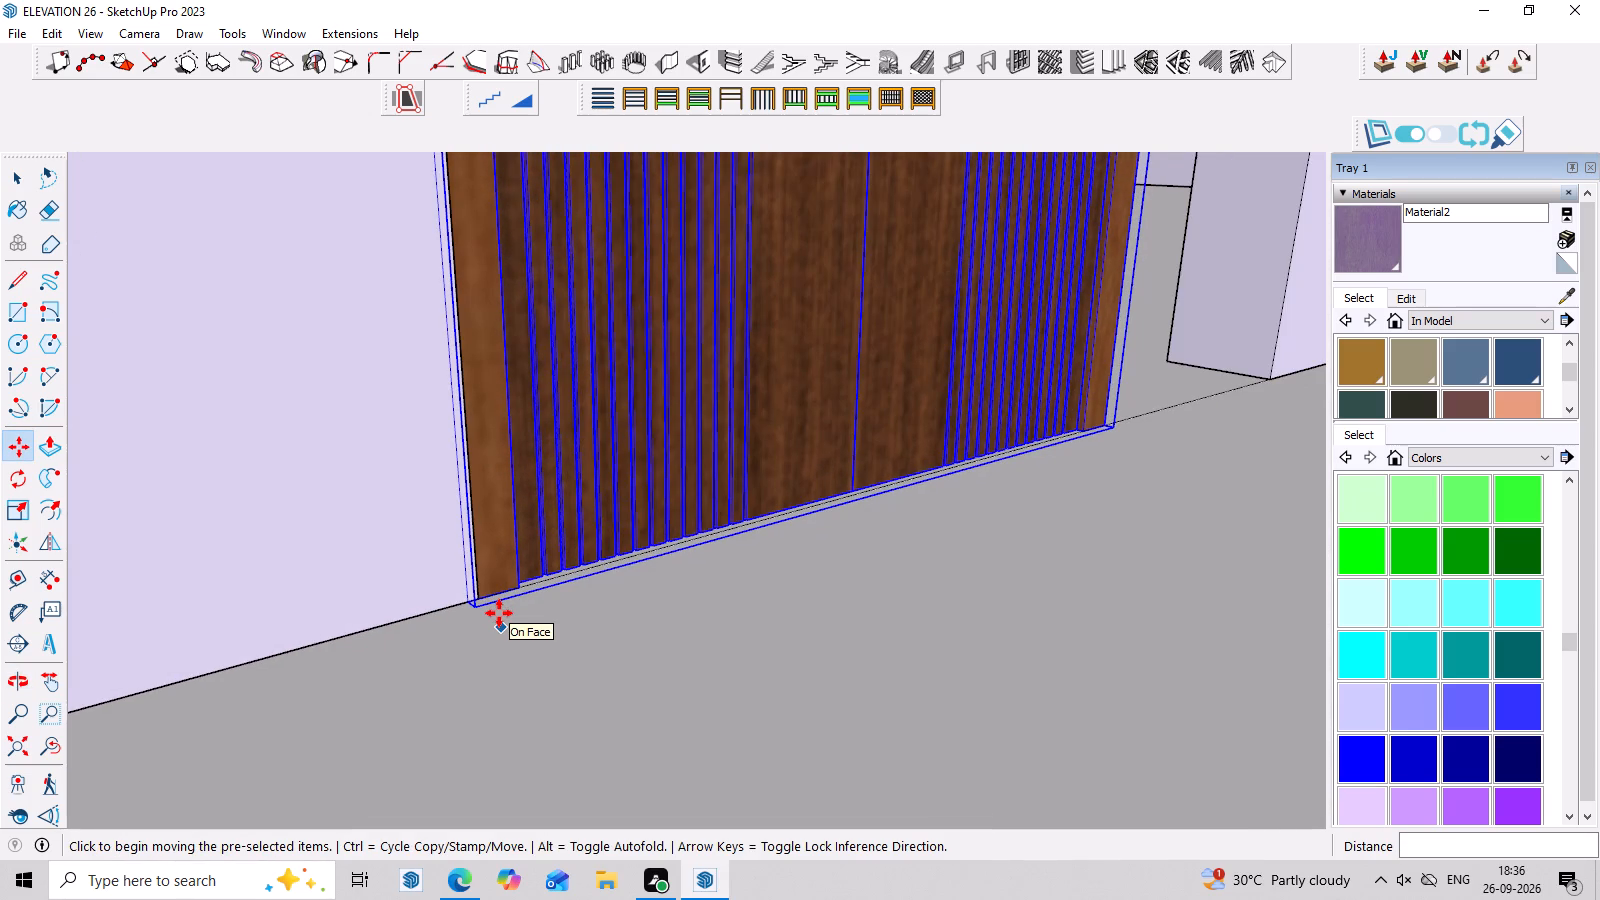
pyautogui.scroll(6, 499, 613)
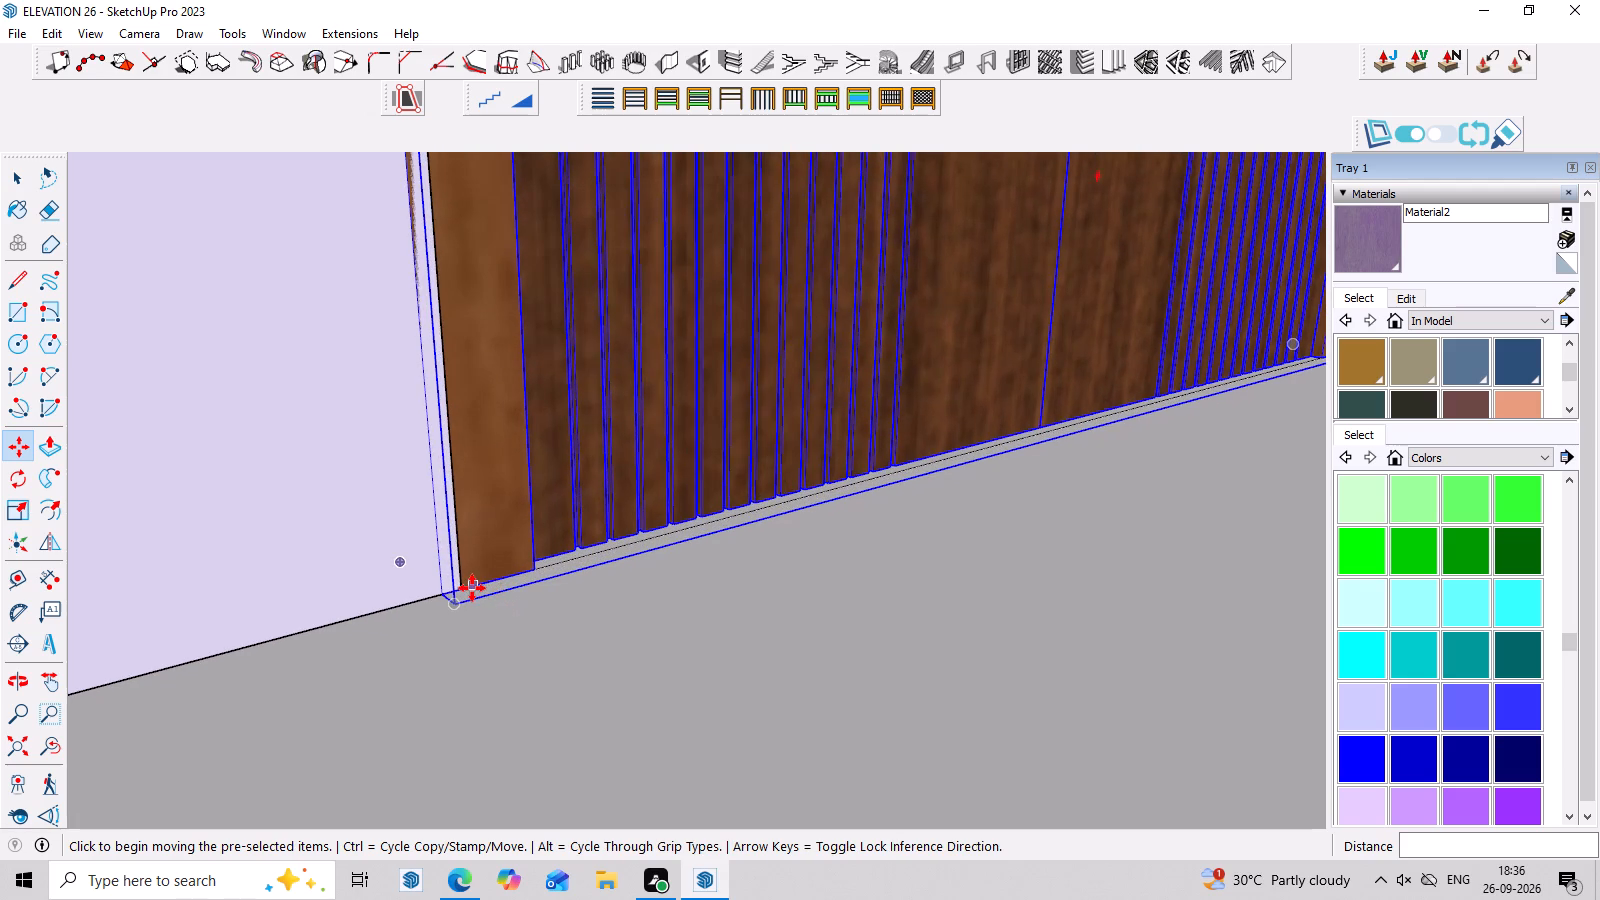
# Scale the double door's height by about 1.36 so its top meets the head of the entrance opening.
pyautogui.scroll(-19, 473, 588)
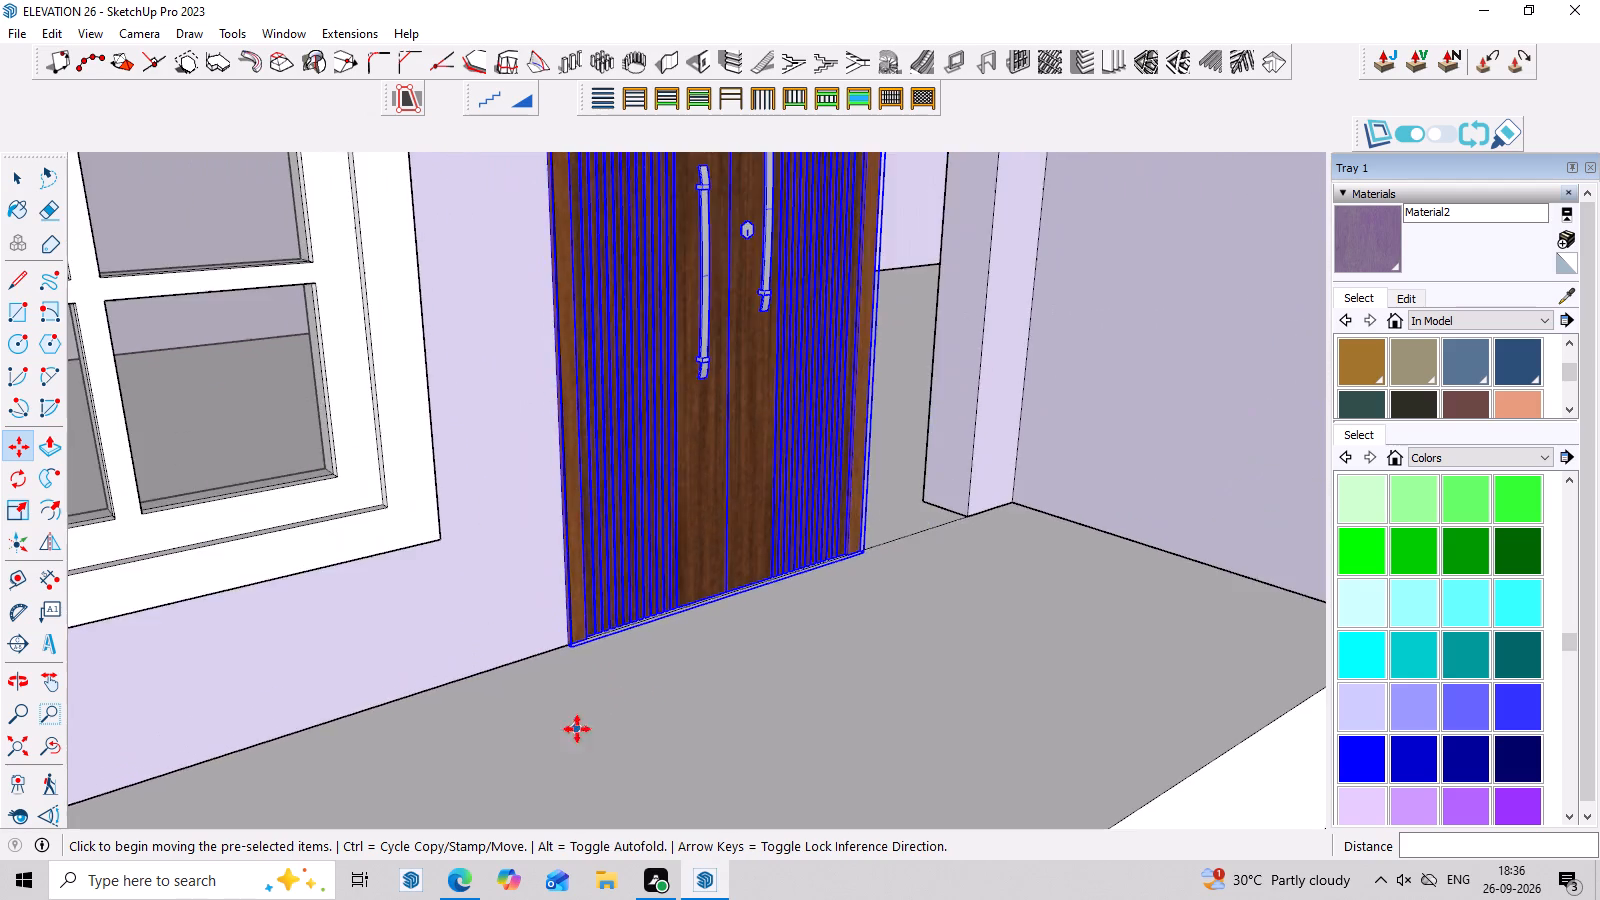
pyautogui.scroll(-12, 577, 729)
pyautogui.moveTo(809, 712); pyautogui.dragTo(592, 687, button='middle')
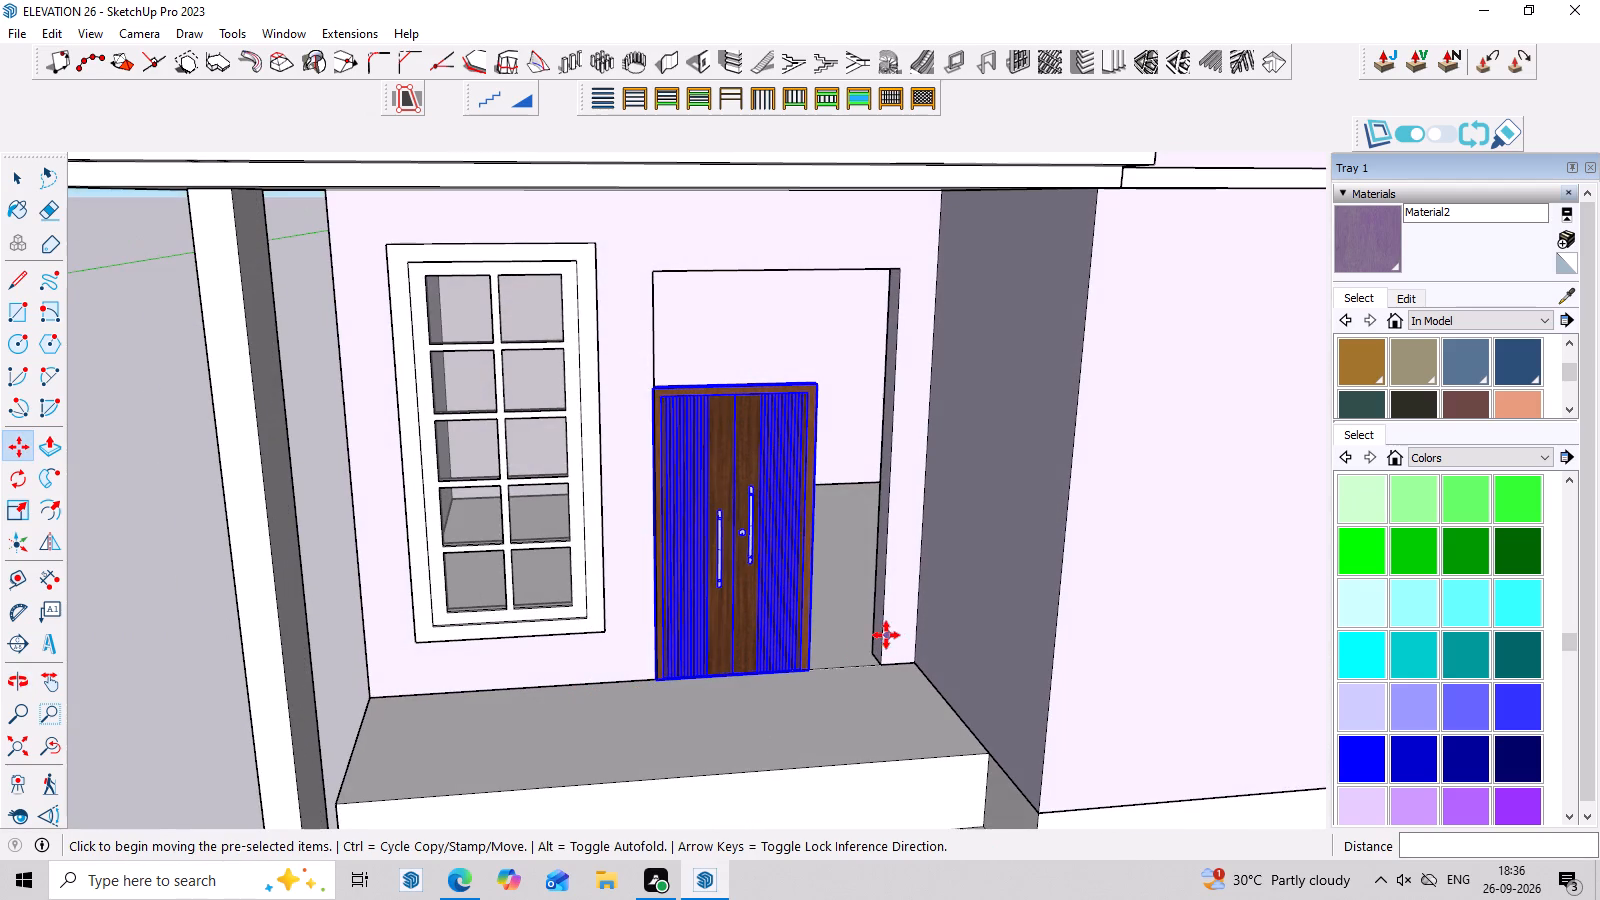
pyautogui.press('s')
pyautogui.scroll(3, 780, 424)
pyautogui.scroll(3, 708, 385)
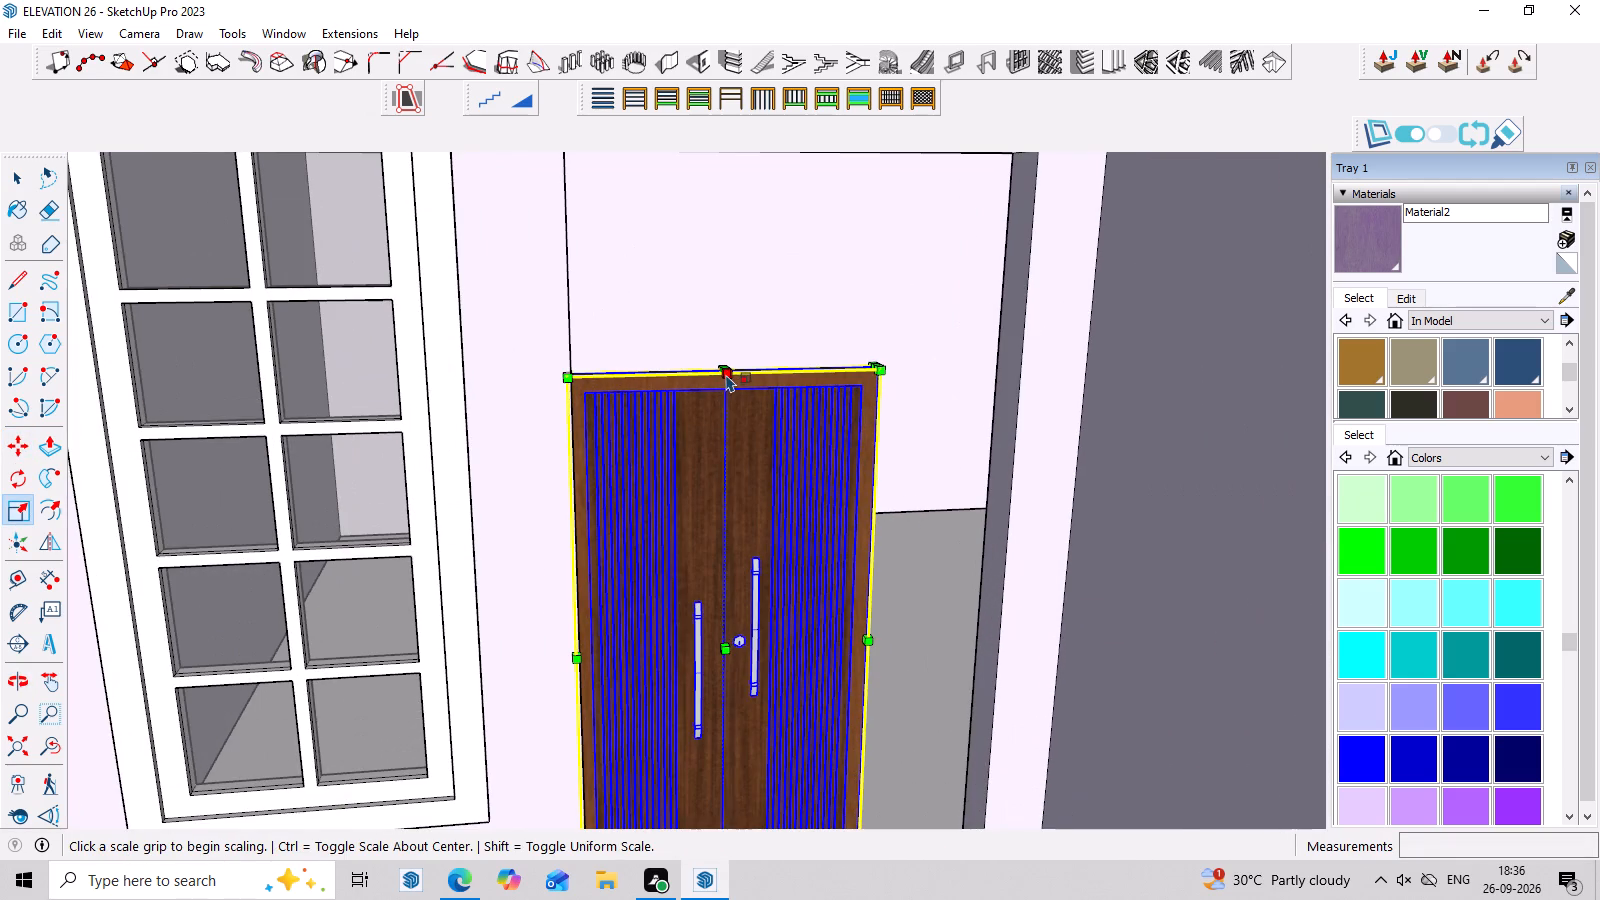
pyautogui.click(726, 374)
pyautogui.scroll(-3, 791, 285)
pyautogui.press('space')
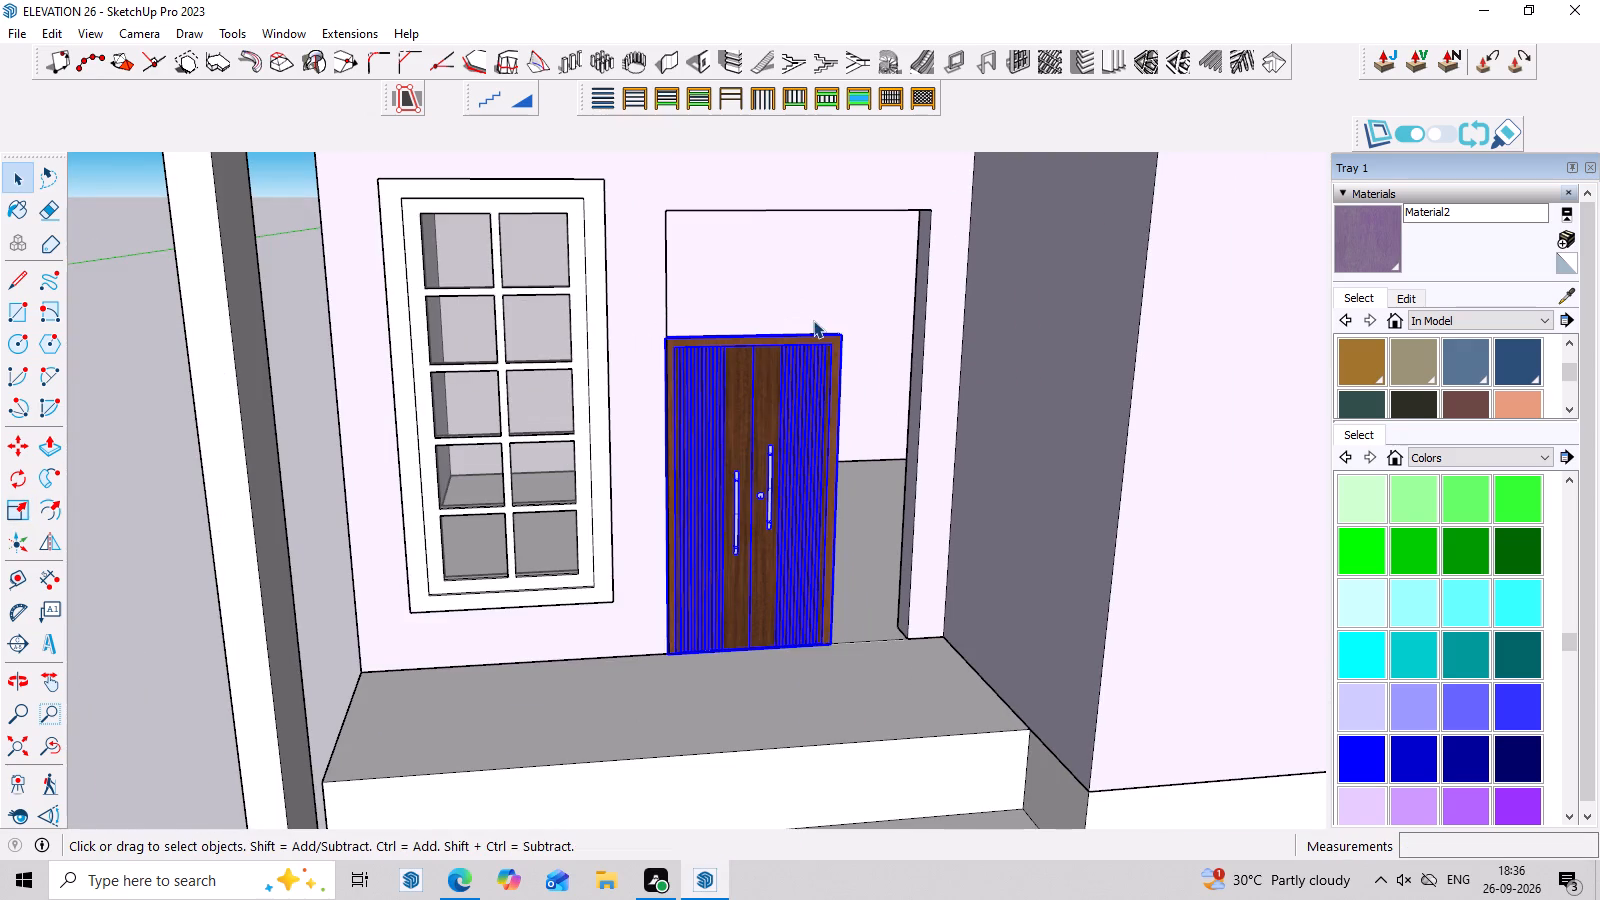
pyautogui.press('s')
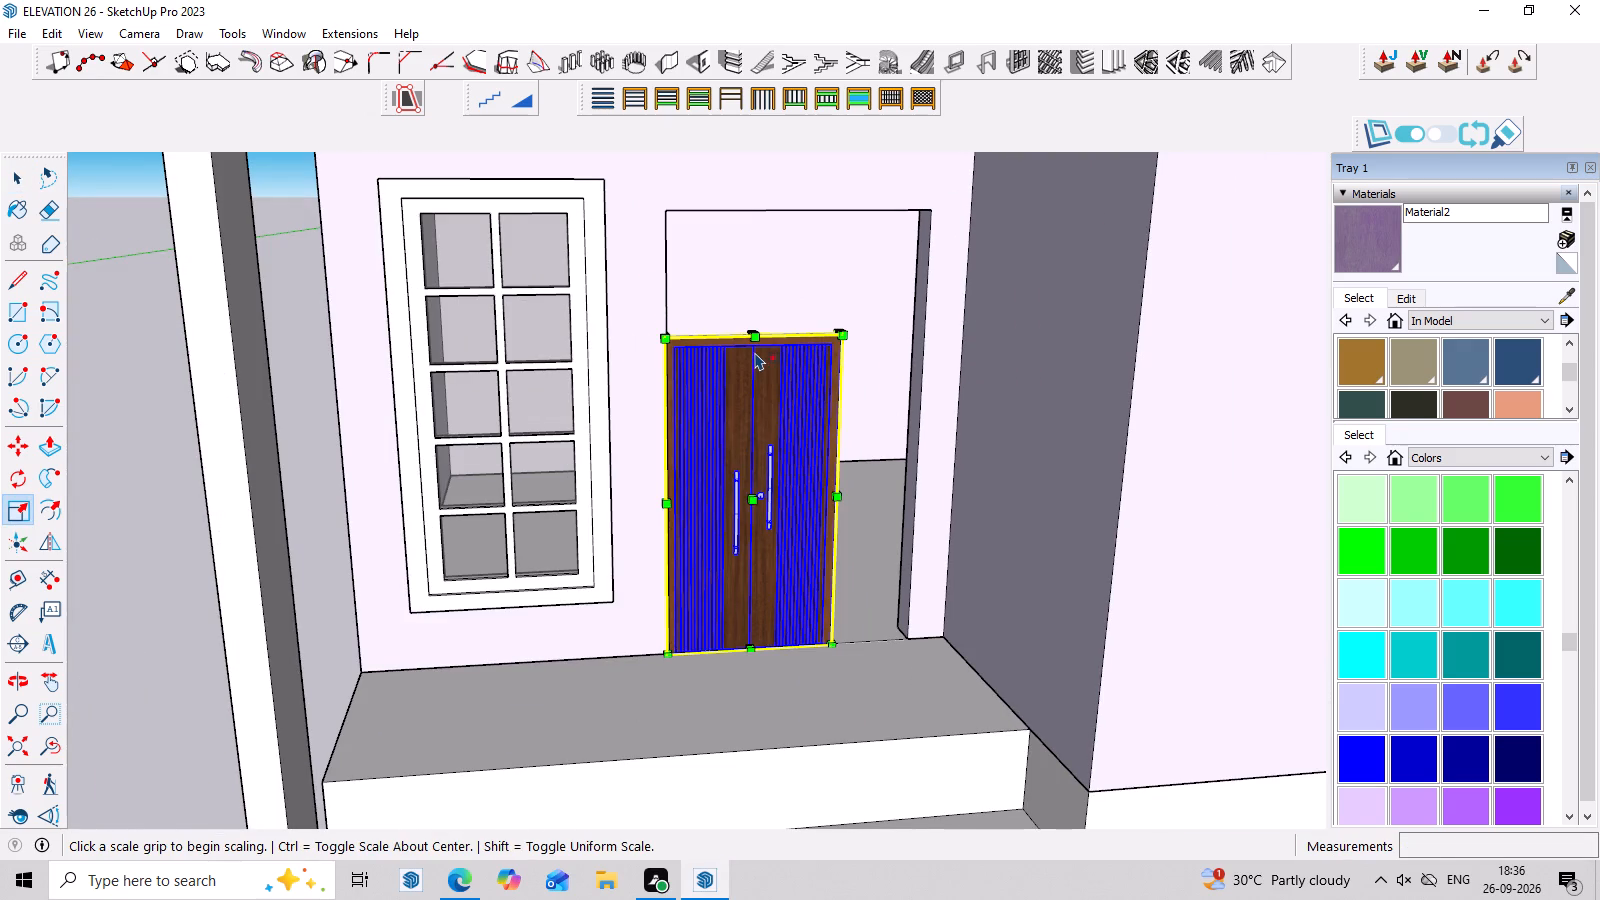
pyautogui.click(758, 341)
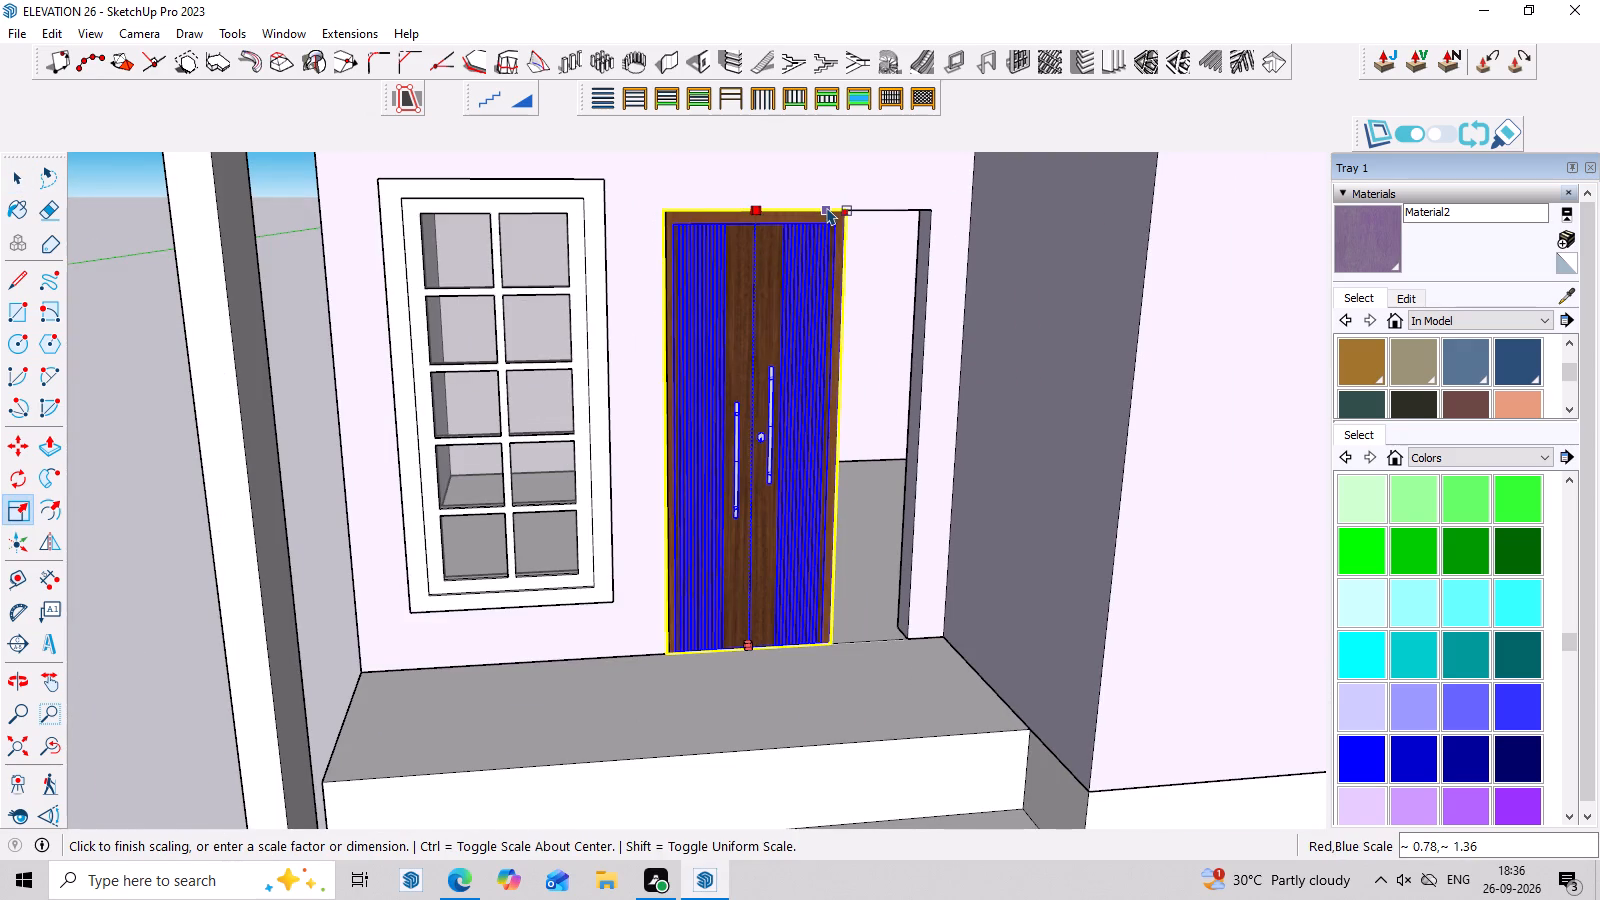
pyautogui.click(827, 207)
# Scale the double door's width by about 1.5 so it reaches the opening's opposite jamb, and deselect it.
pyautogui.click(836, 437)
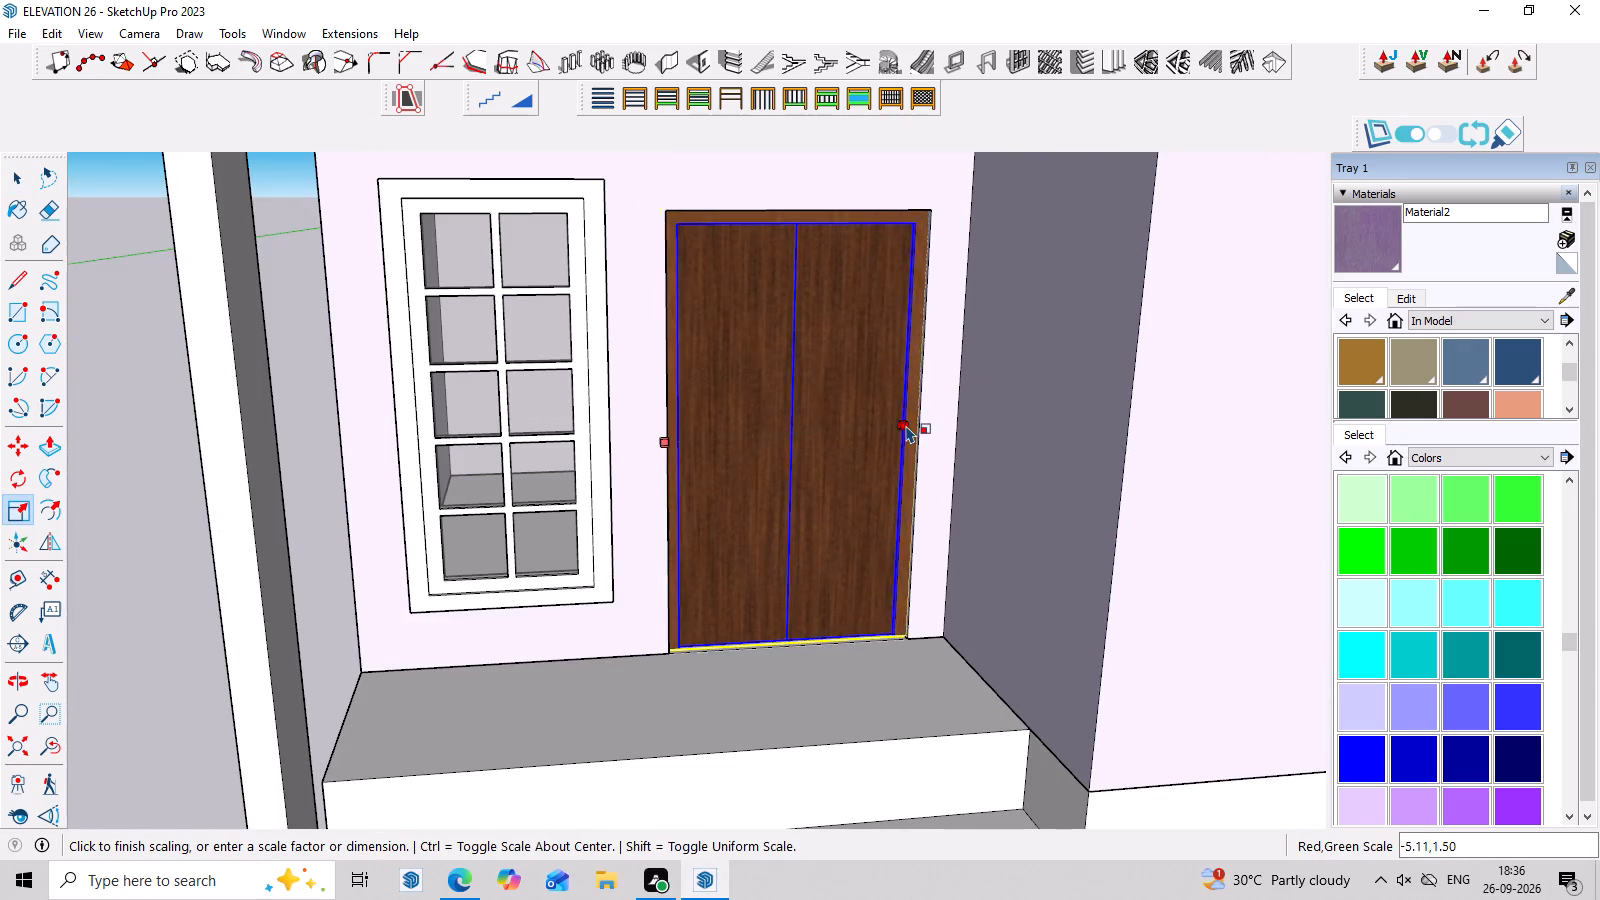
pyautogui.click(916, 425)
pyautogui.scroll(-10, 711, 517)
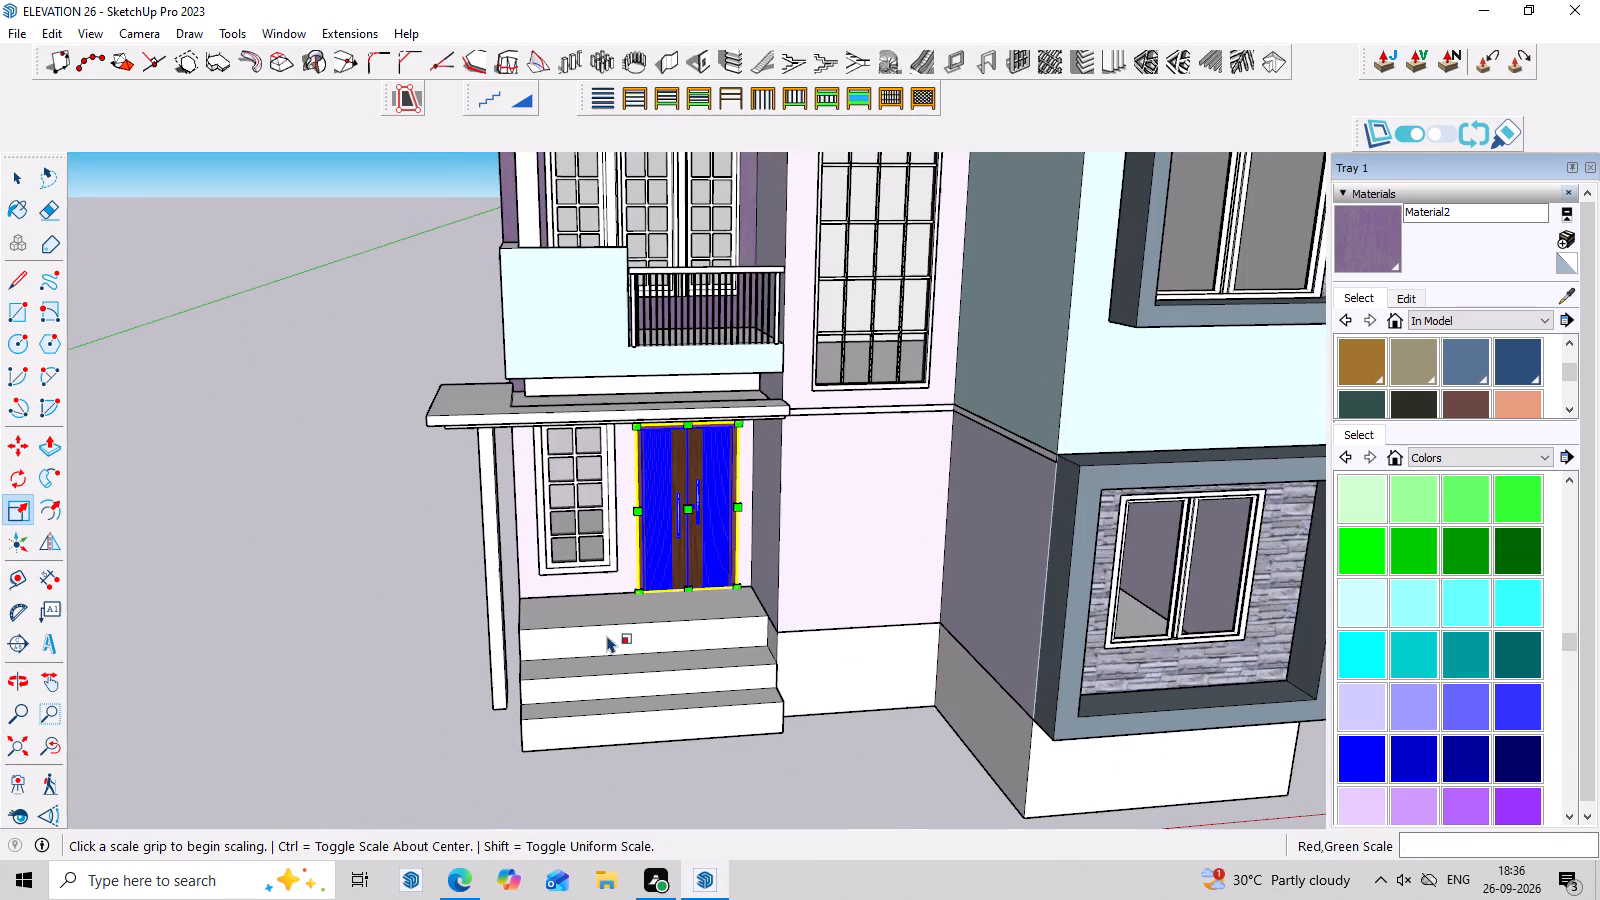
pyautogui.press('space')
pyautogui.click(305, 438)
# Examine the whole front elevation from several angles to judge the fitted entrance door and the facade colours.
pyautogui.scroll(-4, 375, 585)
pyautogui.moveTo(661, 659); pyautogui.dragTo(646, 574, button='middle')
pyautogui.scroll(-5, 645, 563)
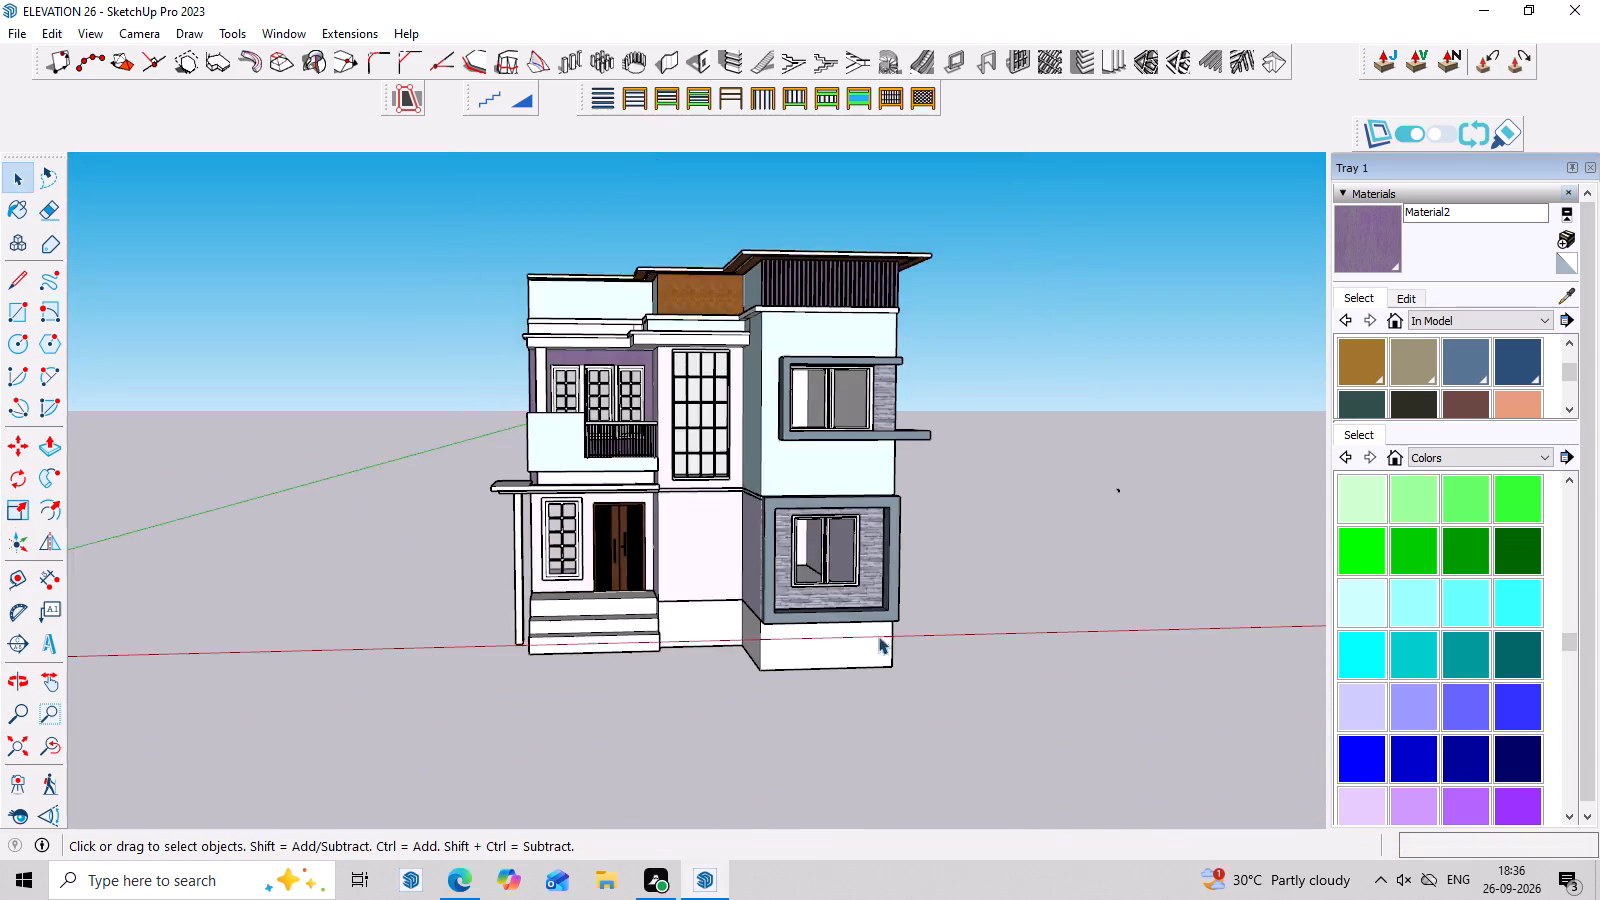
pyautogui.scroll(-2, 878, 636)
pyautogui.moveTo(1045, 413); pyautogui.dragTo(1048, 370, button='middle')
pyautogui.scroll(3, 1014, 362)
pyautogui.moveTo(998, 390); pyautogui.dragTo(992, 424, button='middle')
pyautogui.scroll(3, 864, 518)
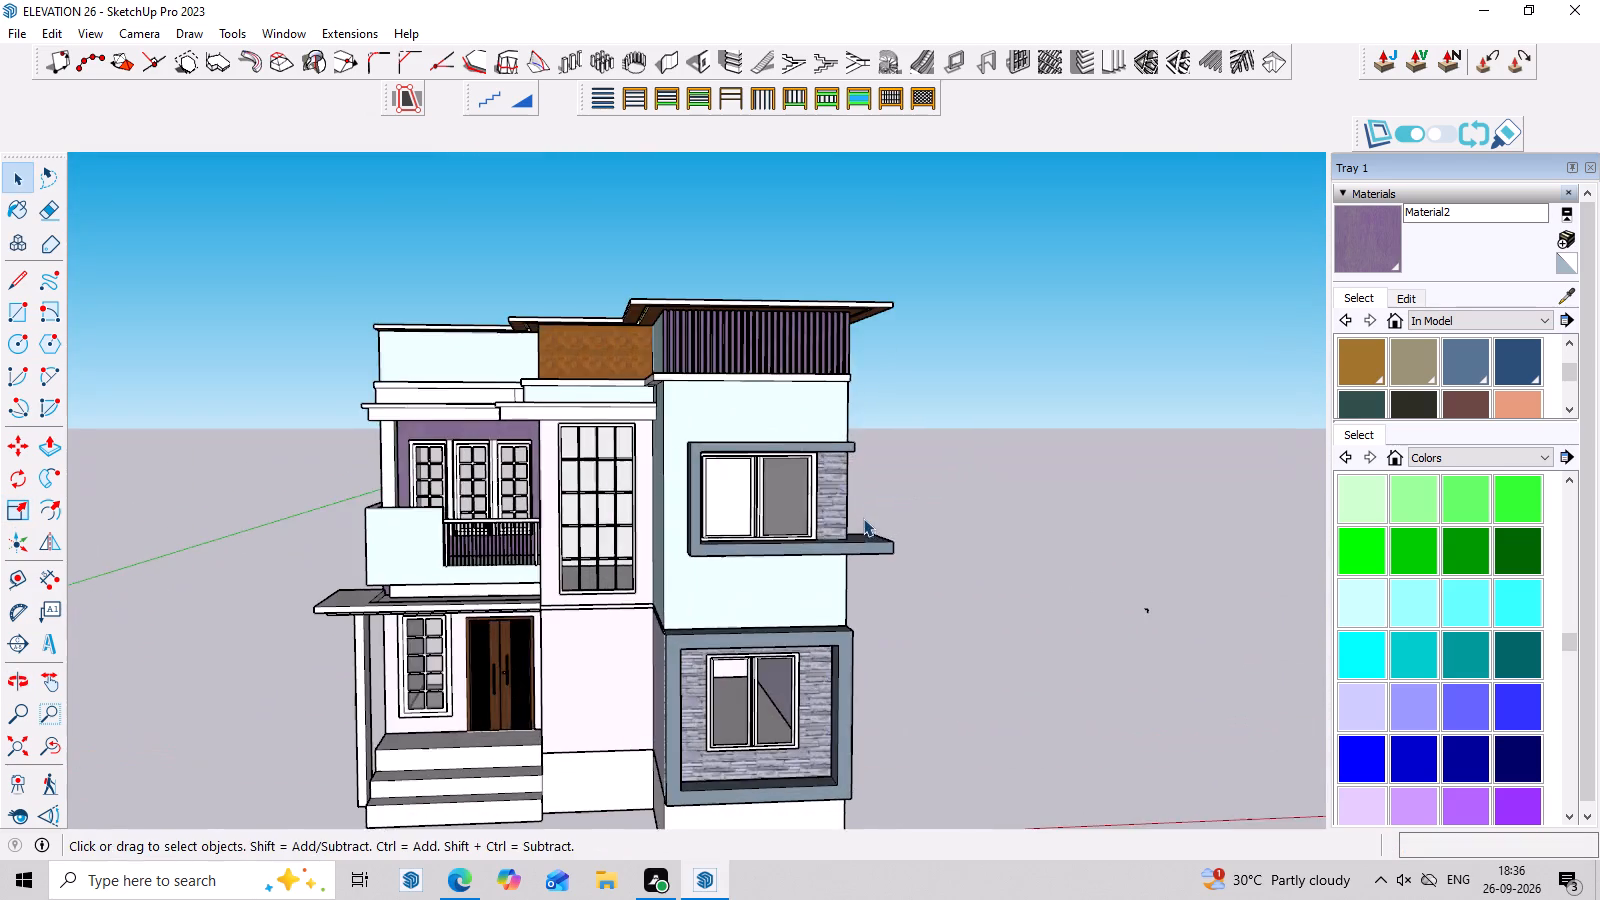
pyautogui.moveTo(873, 519); pyautogui.dragTo(916, 531, button='middle')
pyautogui.scroll(1, 915, 528)
pyautogui.scroll(-6, 917, 507)
pyautogui.moveTo(909, 621); pyautogui.dragTo(907, 623, button='middle')
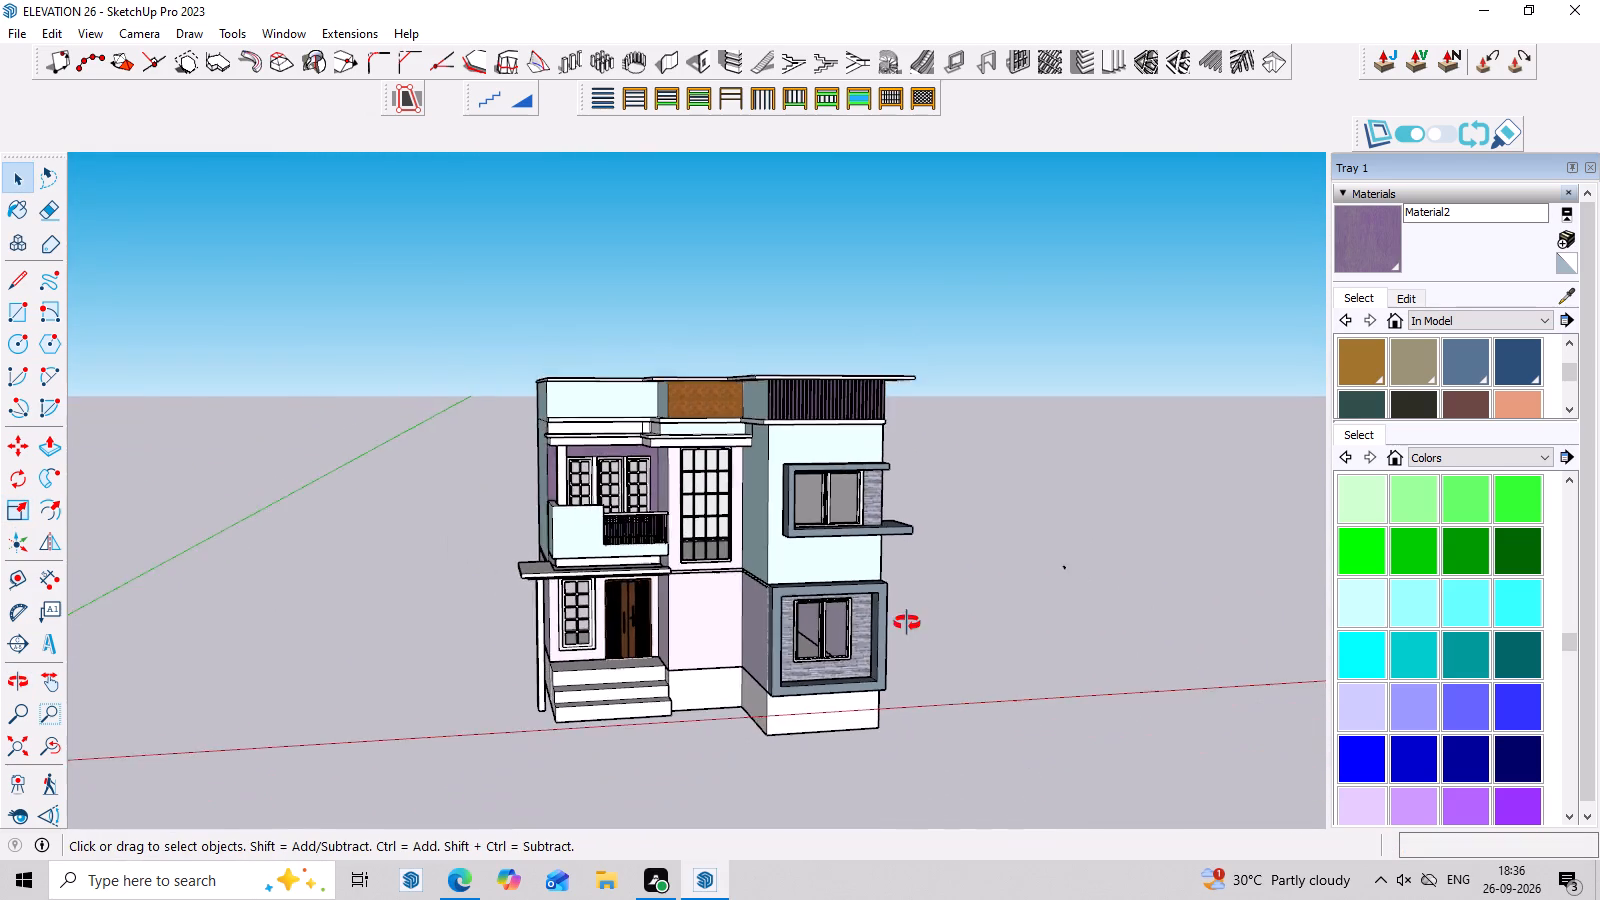
pyautogui.moveTo(907, 623); pyautogui.dragTo(917, 550, button='middle')
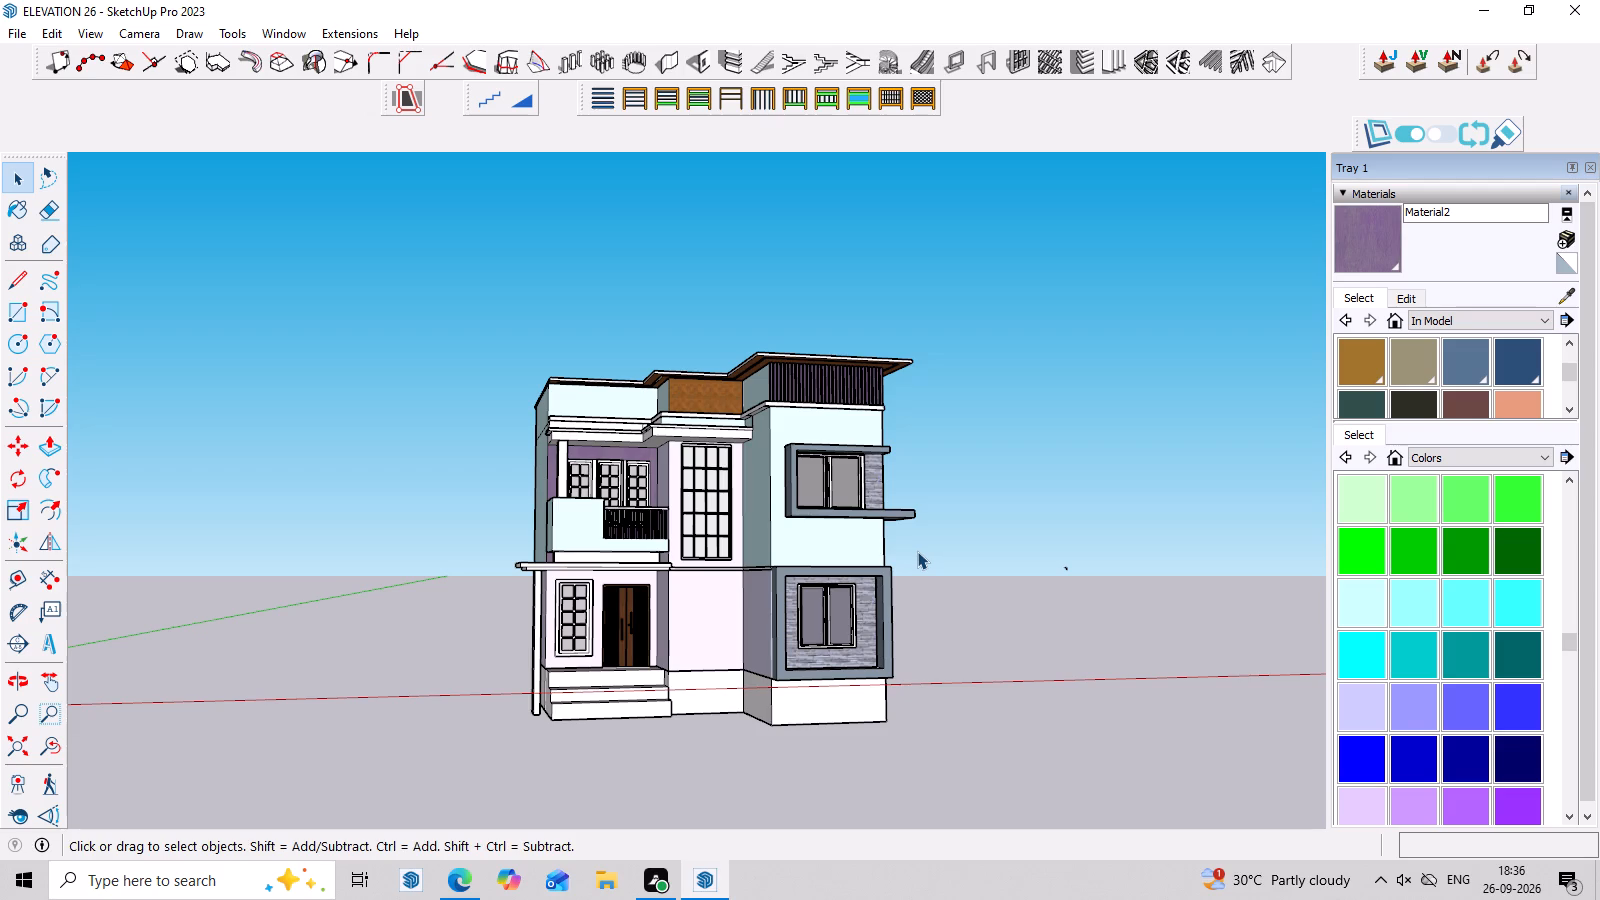
pyautogui.moveTo(916, 557); pyautogui.dragTo(908, 617, button='middle')
# Sample the Heather_Cuffs grey from the upper window's projecting frame and paint the white cornice bands below the roof parapet with it.
pyautogui.scroll(4, 696, 451)
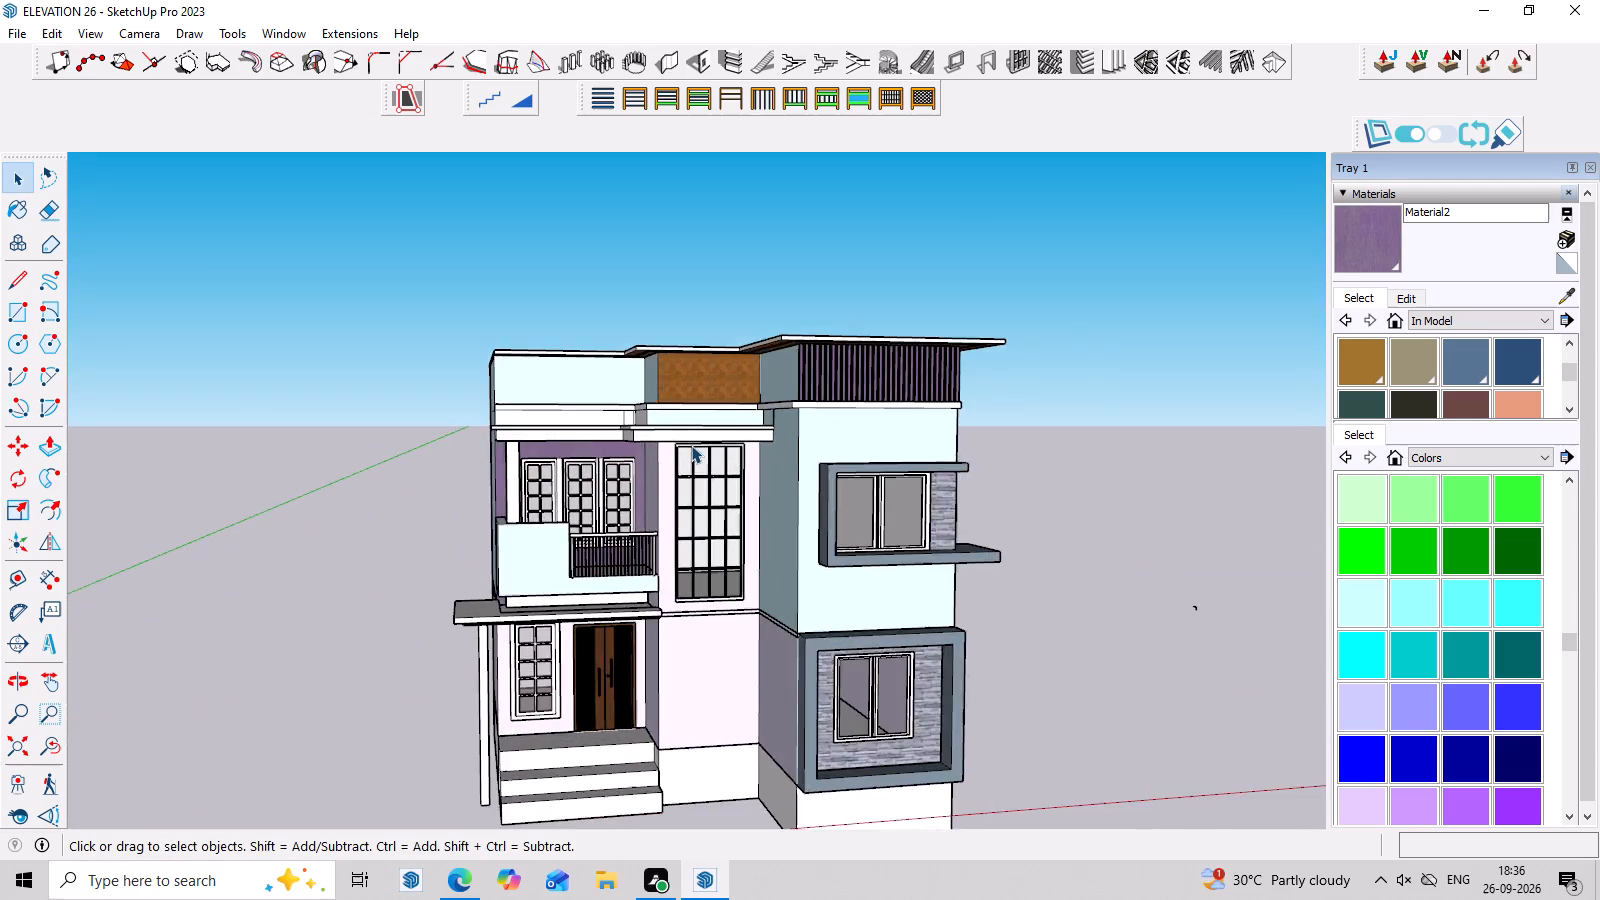
pyautogui.scroll(2, 691, 445)
pyautogui.moveTo(691, 433); pyautogui.dragTo(688, 467, button='middle')
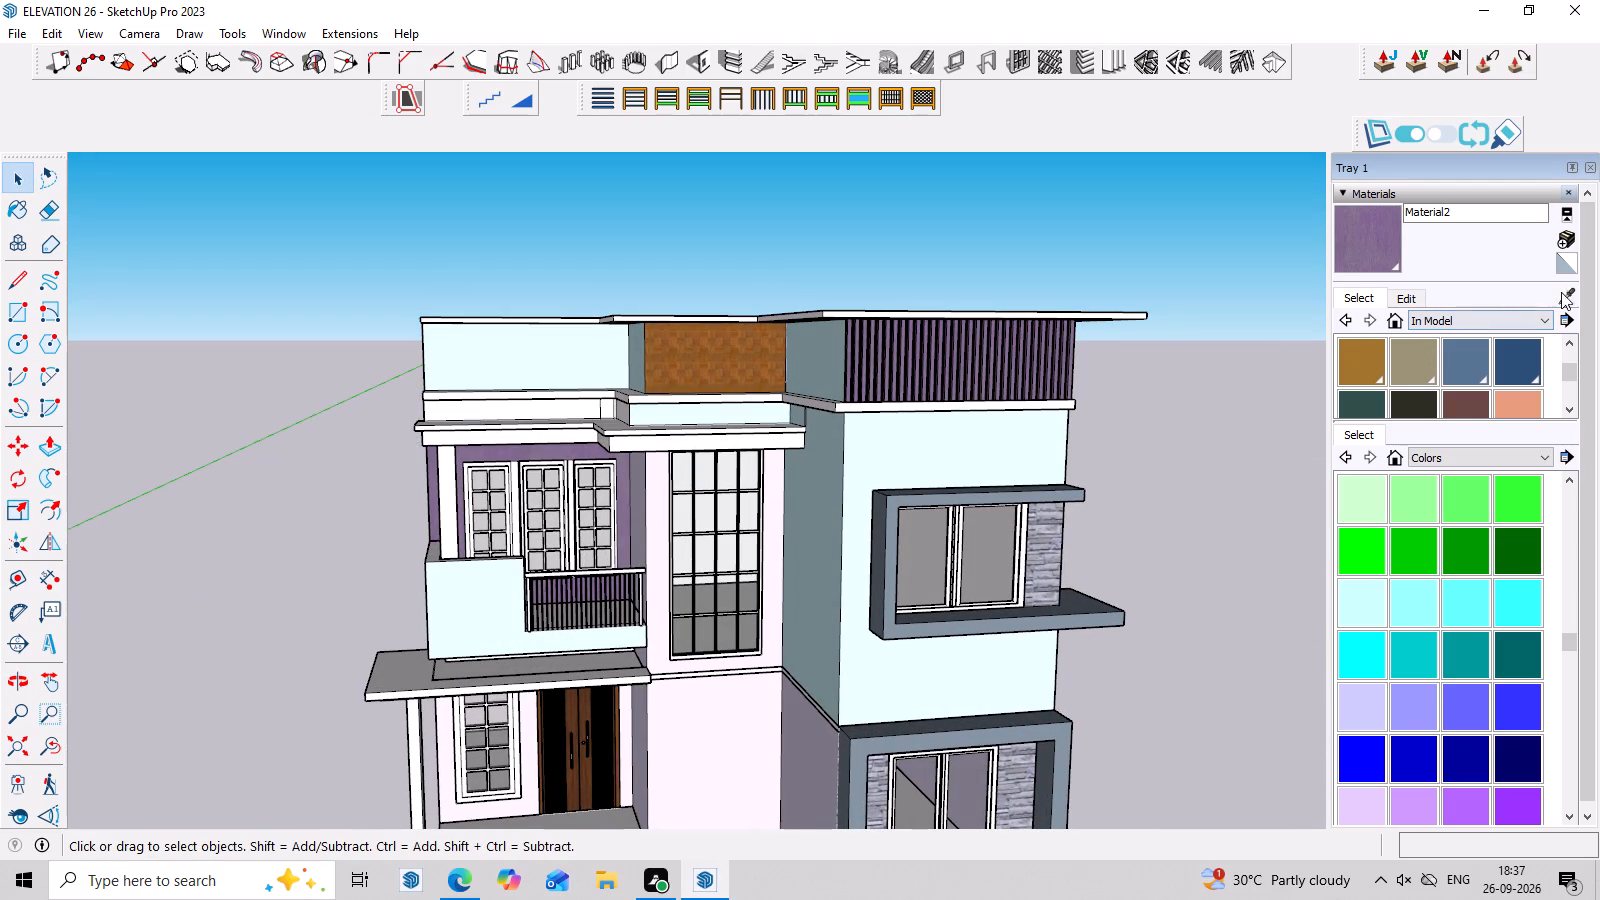
pyautogui.click(1569, 292)
pyautogui.click(1005, 621)
pyautogui.scroll(2, 628, 377)
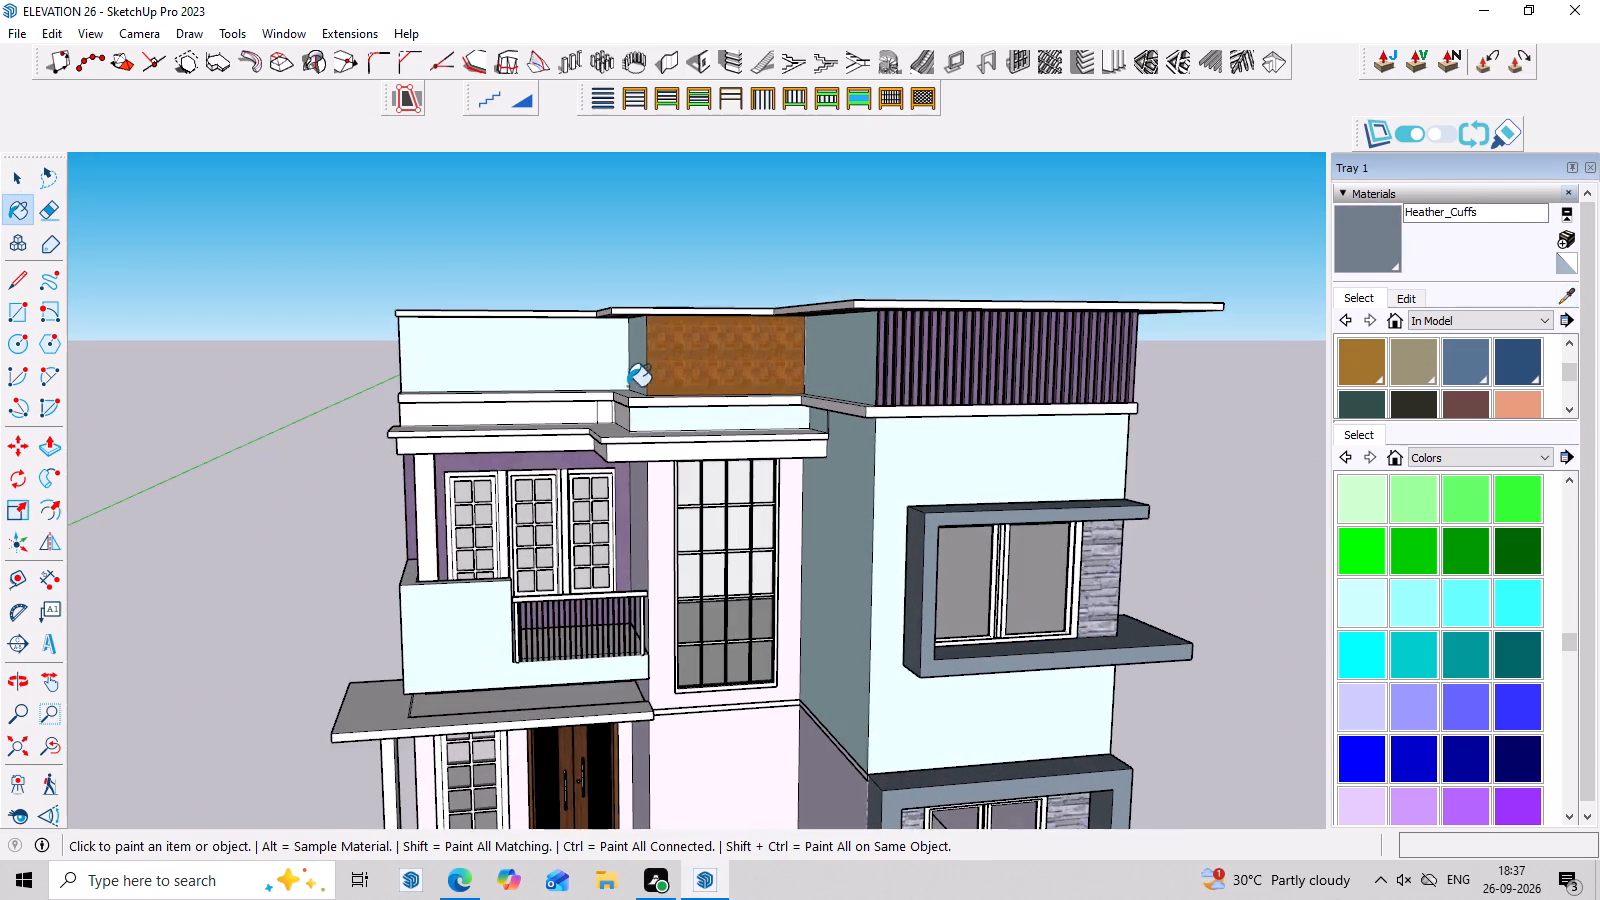
pyautogui.scroll(2, 630, 437)
pyautogui.click(625, 443)
pyautogui.scroll(-3, 807, 500)
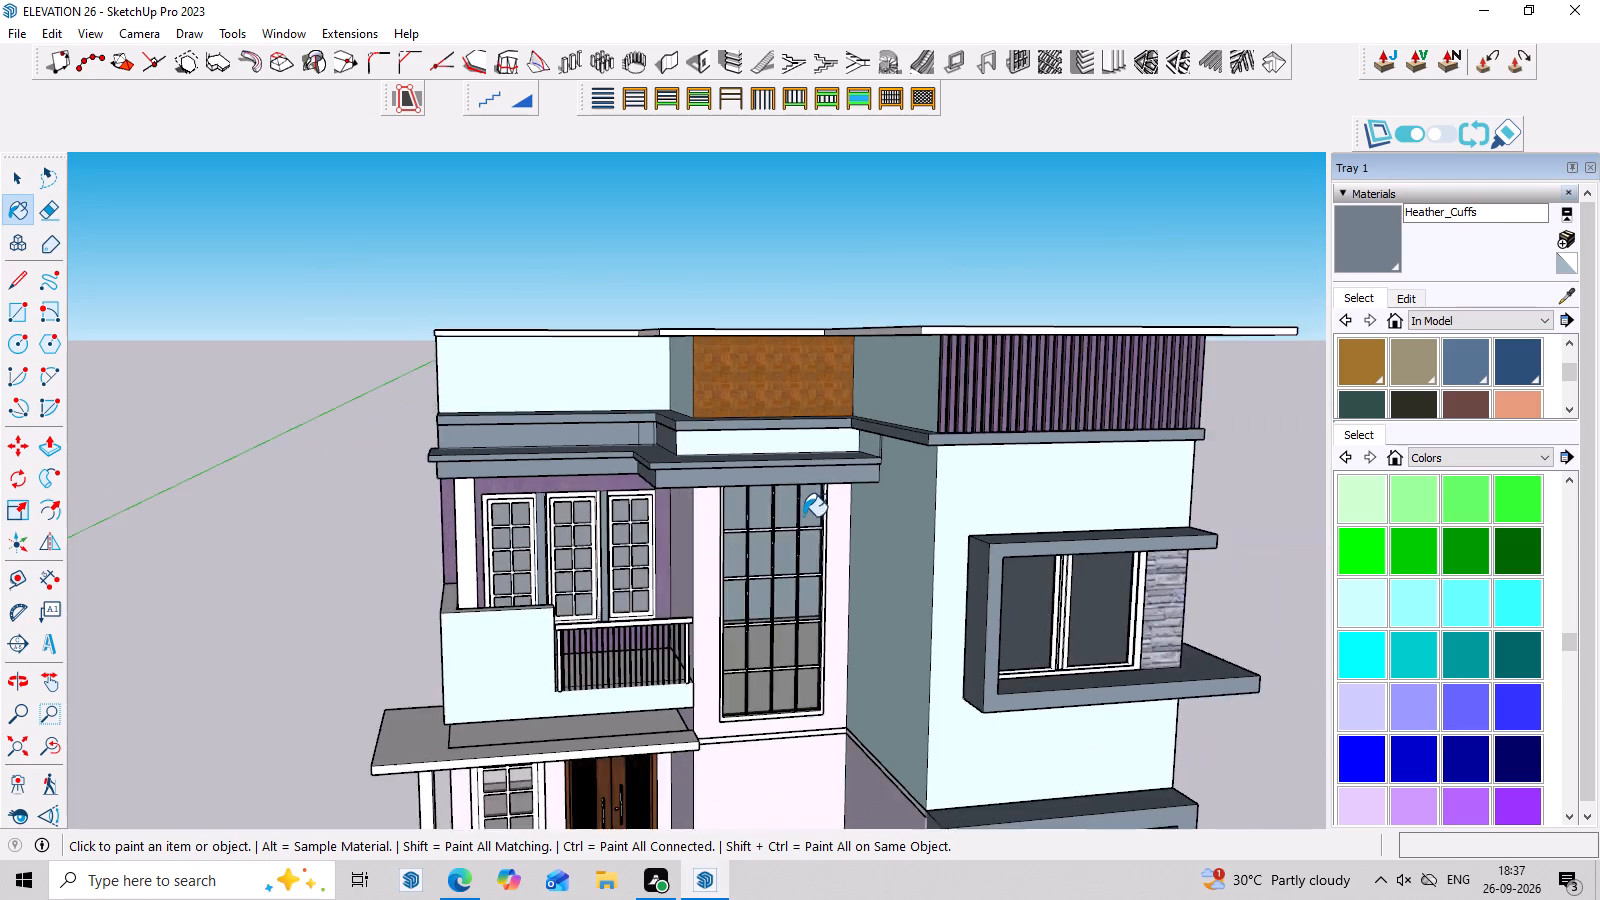
pyautogui.scroll(-7, 803, 516)
# Paint the porch canopy slab and its supporting column with the Heather_Cuffs material.
pyautogui.moveTo(1109, 622); pyautogui.dragTo(1017, 589, button='middle')
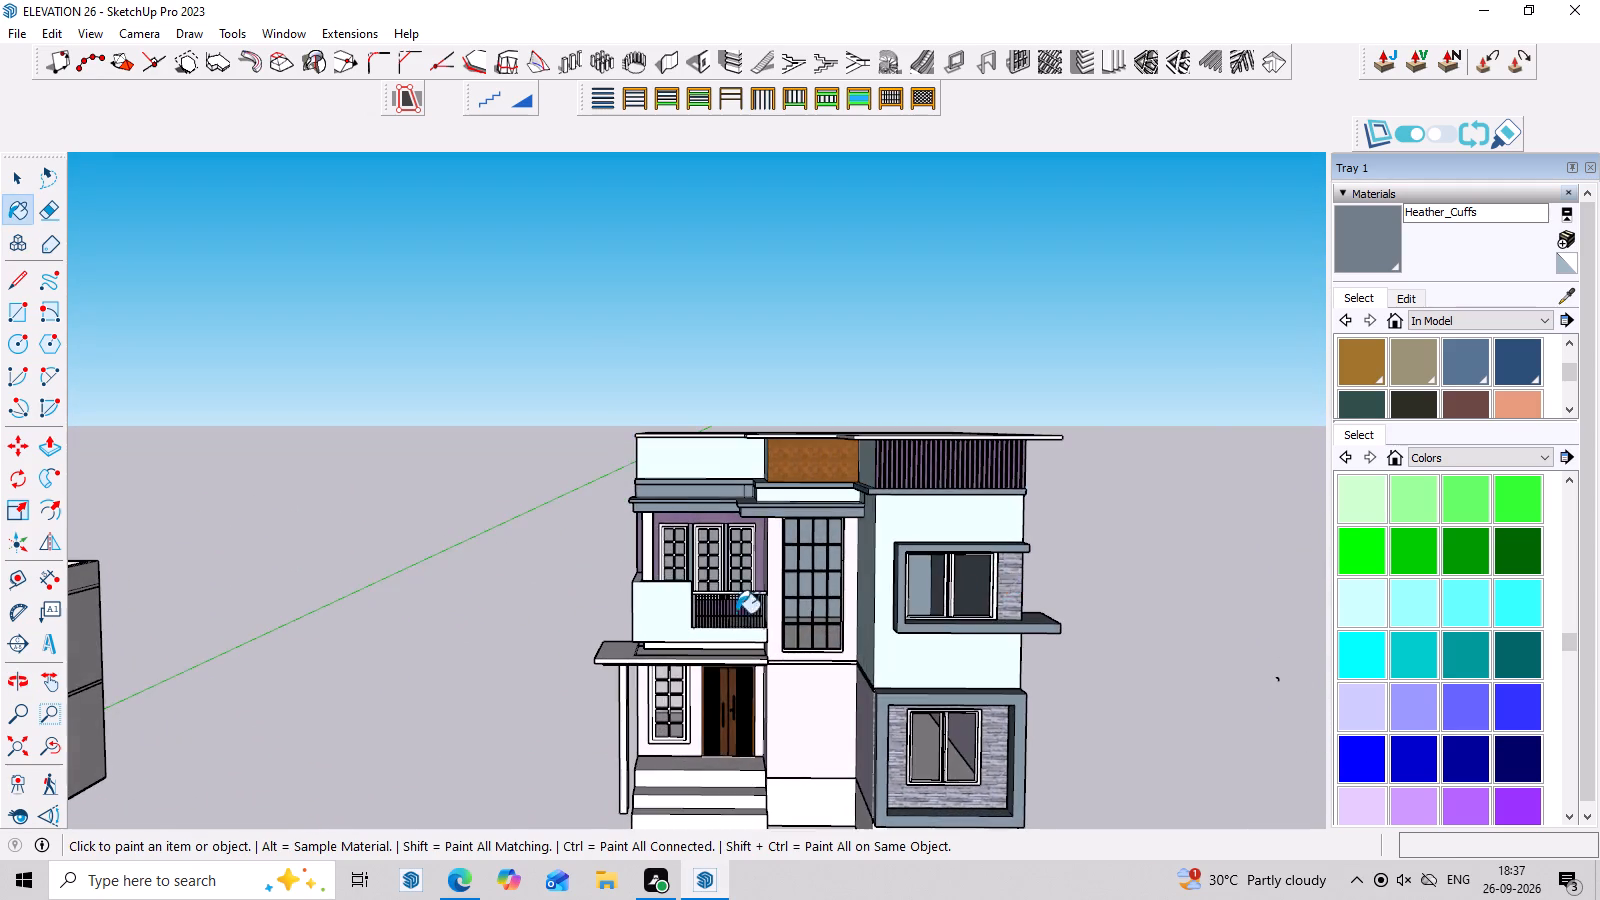
pyautogui.scroll(3, 609, 630)
pyautogui.click(607, 665)
pyautogui.scroll(-3, 714, 709)
pyautogui.moveTo(963, 736); pyautogui.dragTo(987, 688, button='middle')
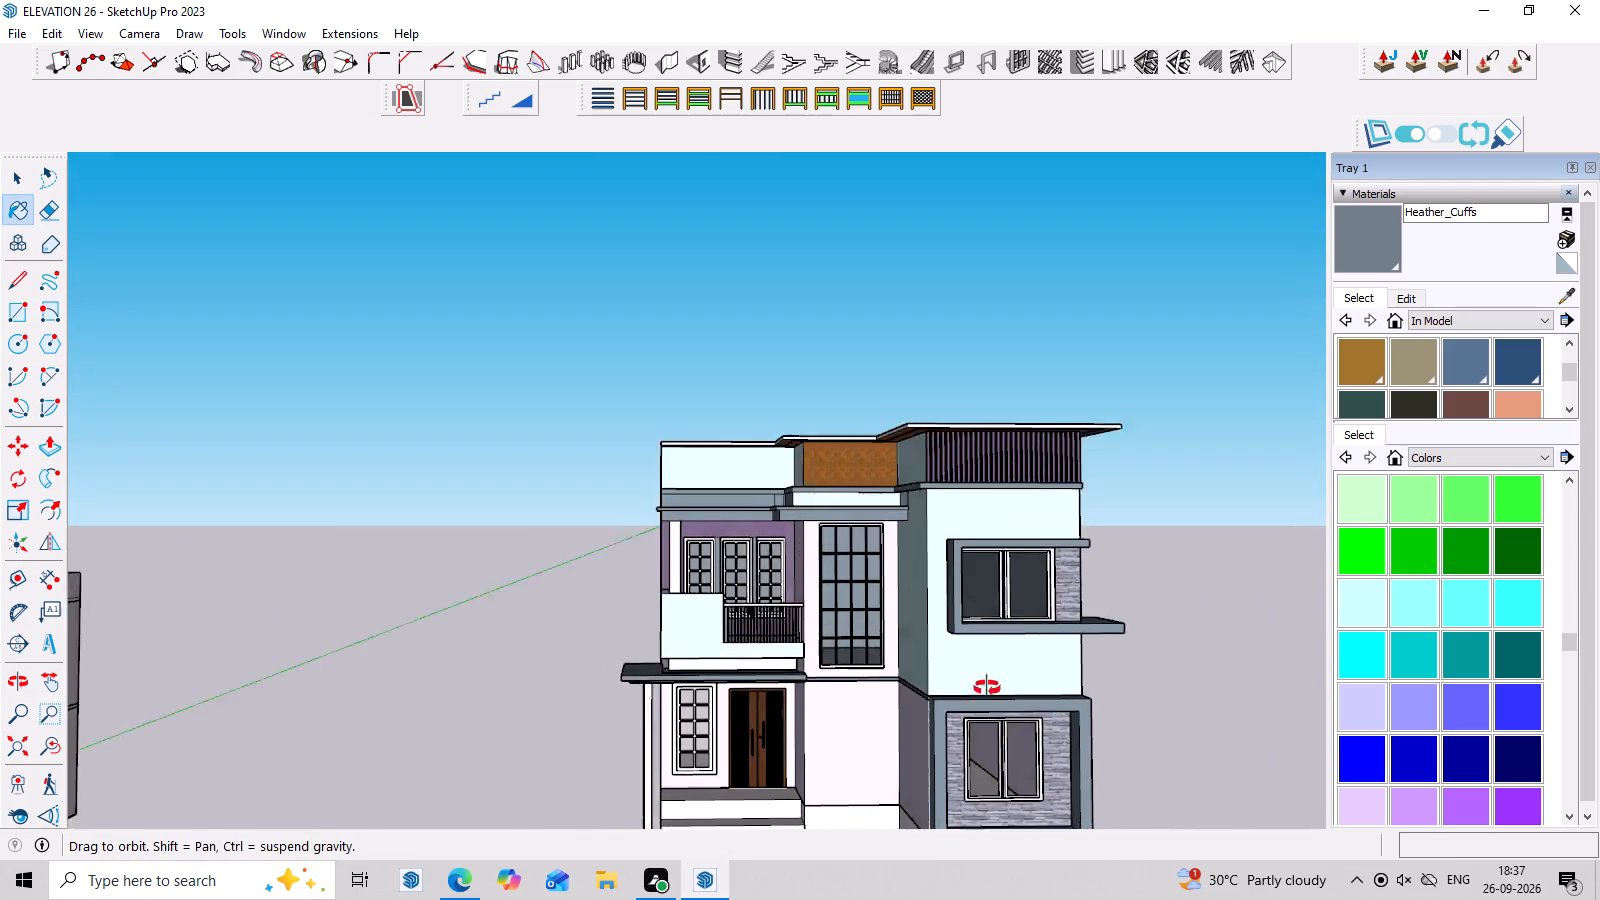
pyautogui.moveTo(987, 688); pyautogui.dragTo(1002, 653, button='middle')
pyautogui.scroll(3, 708, 713)
pyautogui.click(633, 685)
pyautogui.scroll(-2, 626, 710)
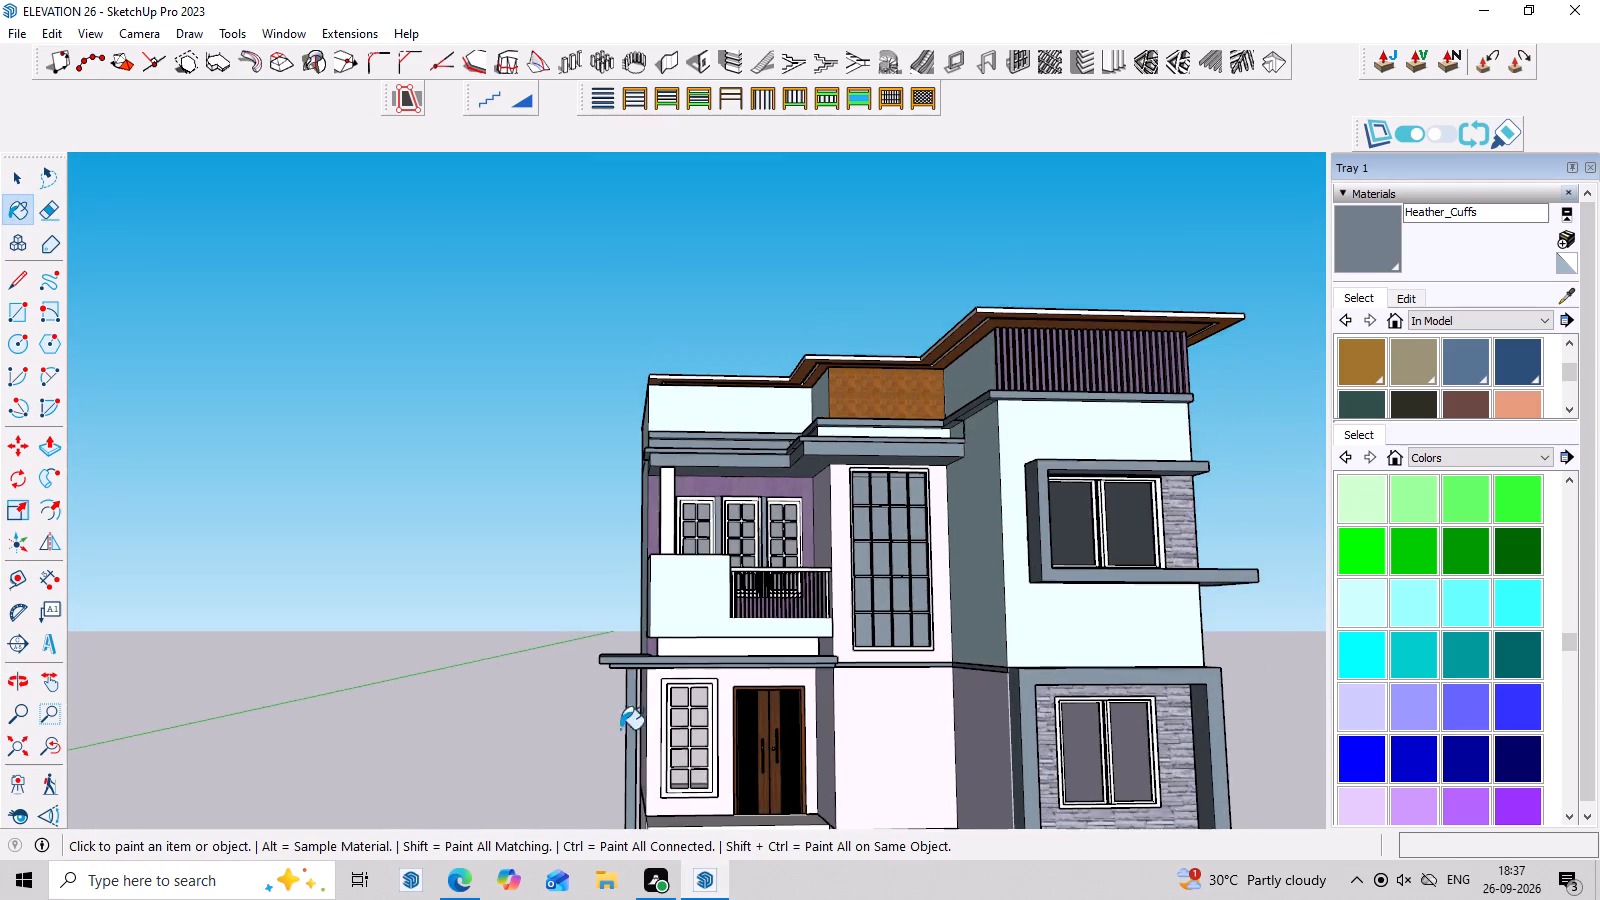
pyautogui.scroll(-5, 620, 729)
pyautogui.moveTo(868, 694); pyautogui.dragTo(850, 805, button='middle')
pyautogui.scroll(2, 931, 697)
pyautogui.moveTo(932, 660); pyautogui.dragTo(938, 614, button='middle')
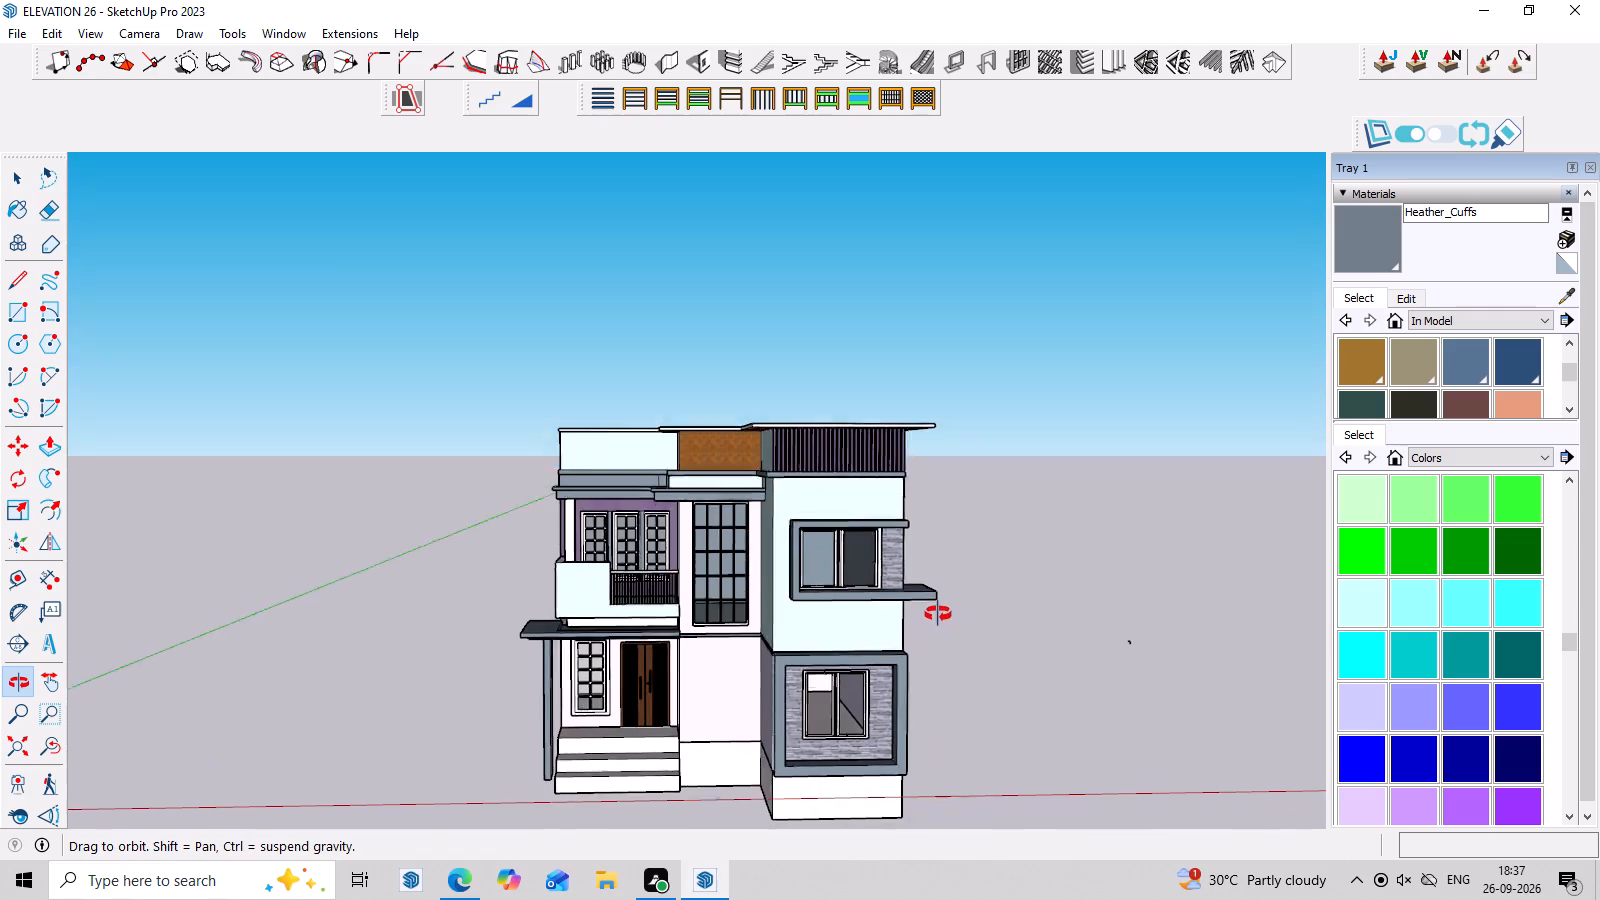
pyautogui.moveTo(938, 614); pyautogui.dragTo(938, 611, button='middle')
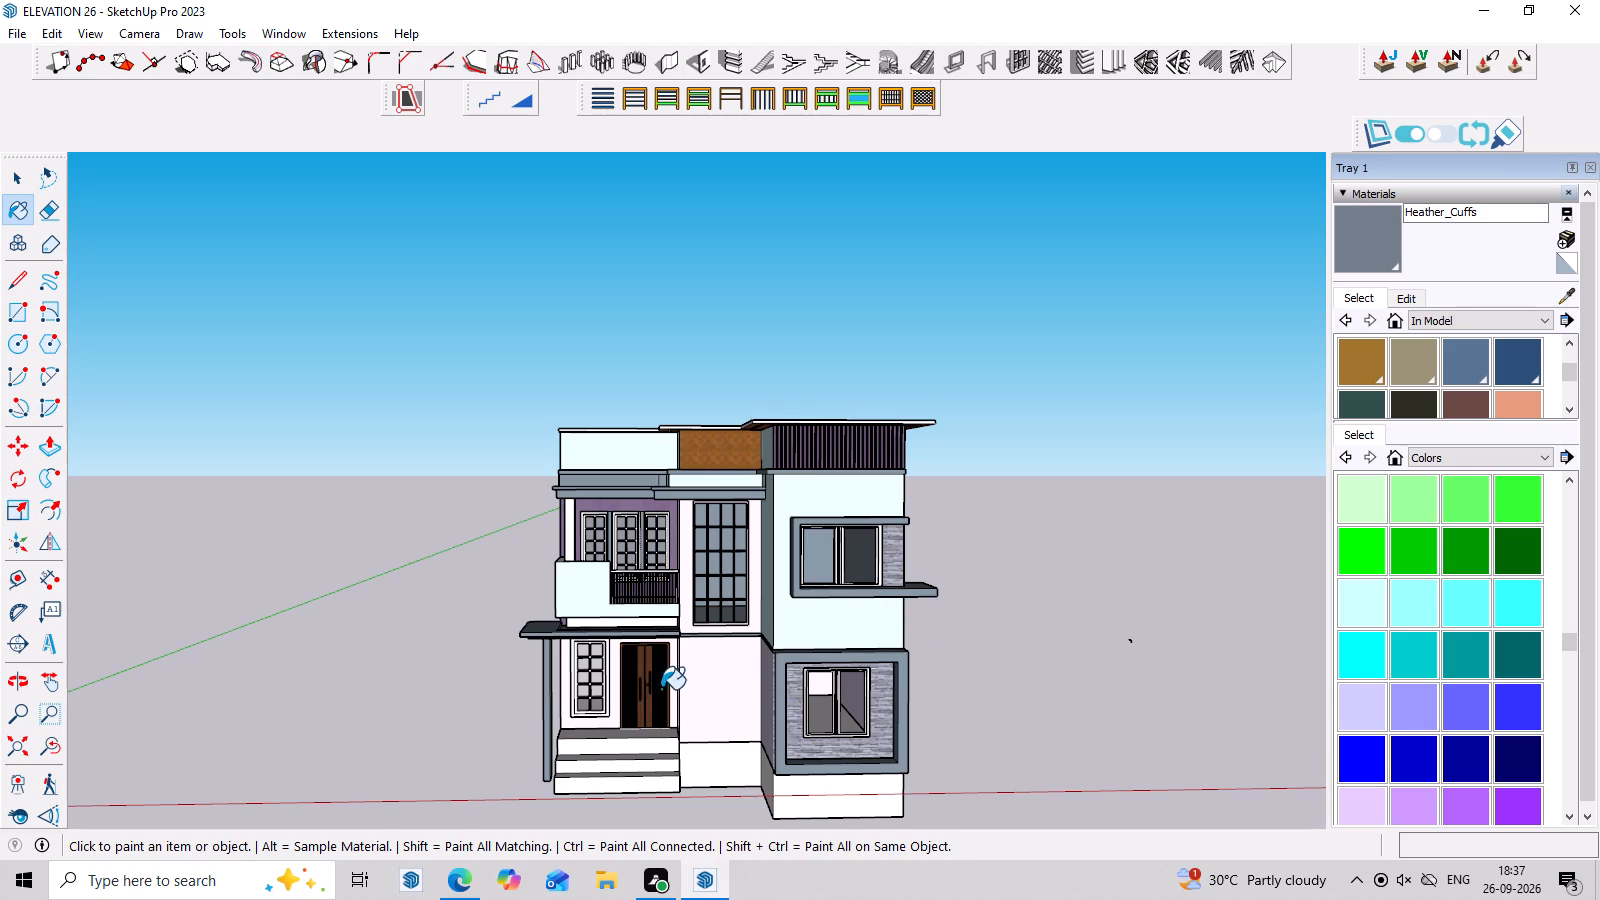
pyautogui.press('space')
# Paint the porch floor in front of the entrance door with Marble Carrara Floor Tile from the Tile material collection.
pyautogui.scroll(3, 621, 743)
pyautogui.moveTo(676, 659); pyautogui.dragTo(681, 887, button='middle')
pyautogui.scroll(-7, 759, 607)
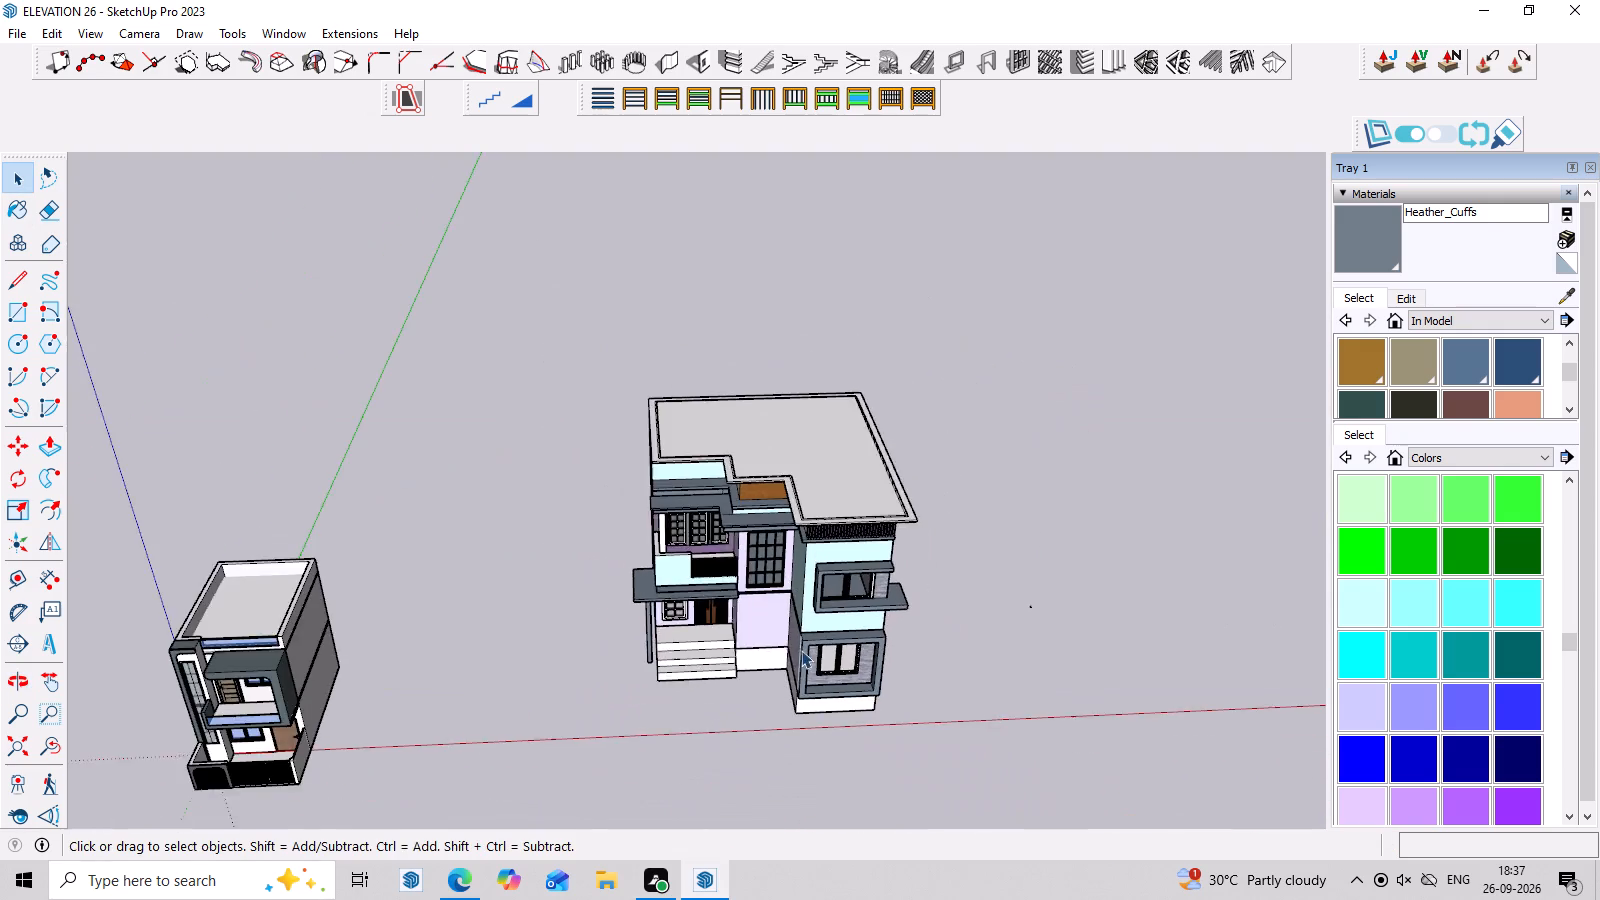
pyautogui.moveTo(814, 691); pyautogui.dragTo(862, 595, button='middle')
pyautogui.scroll(10, 710, 688)
pyautogui.doubleClick(693, 652)
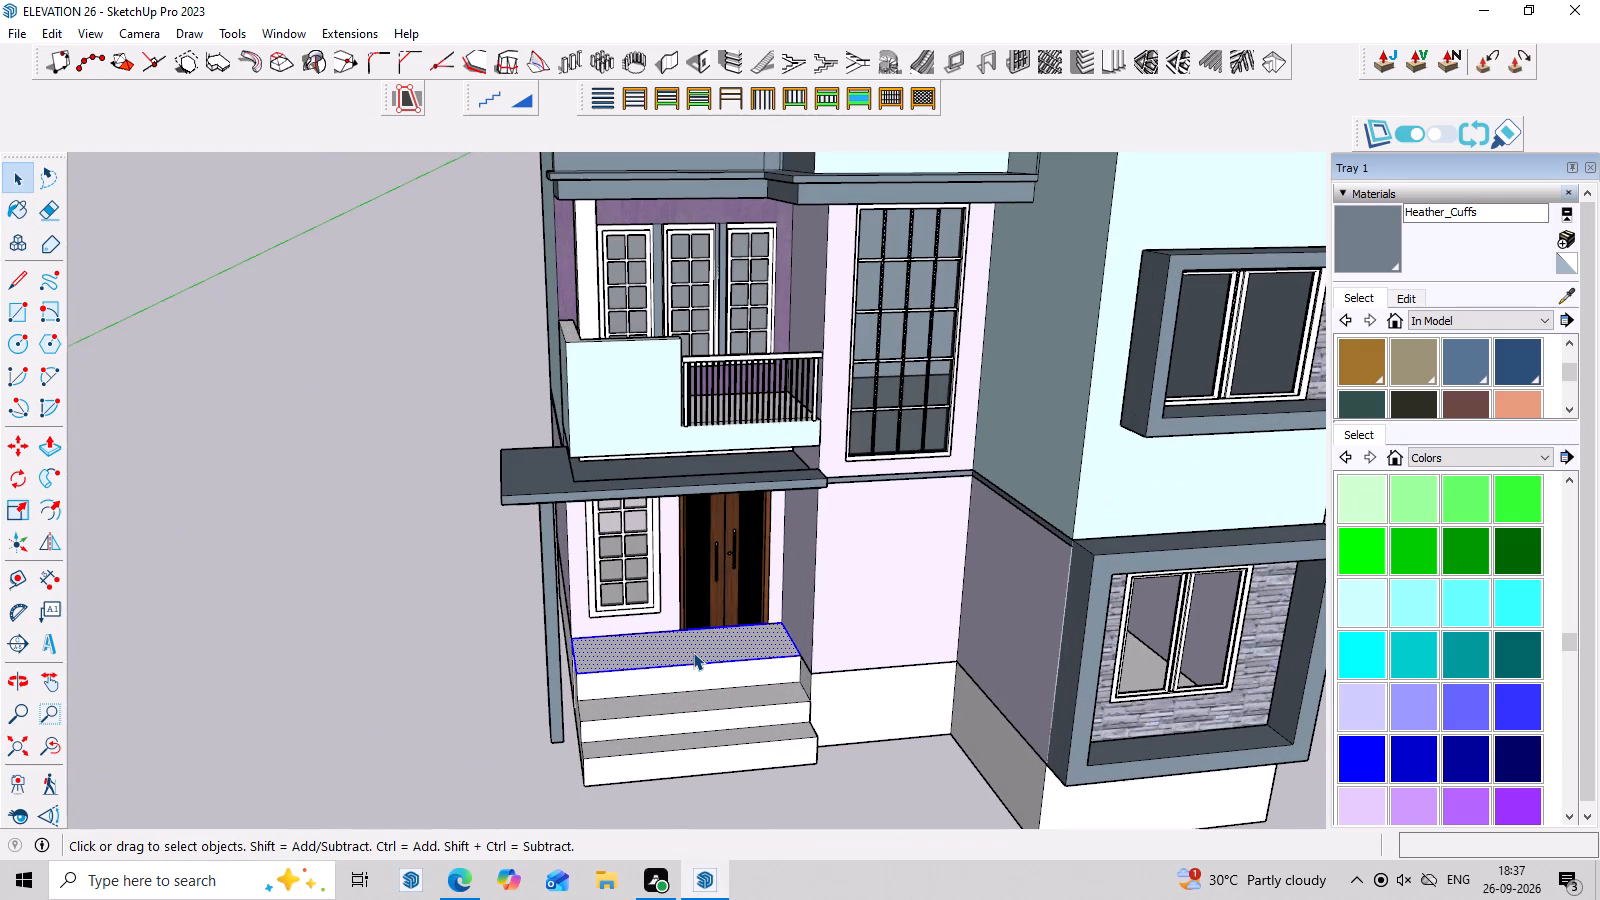
pyautogui.click(693, 652)
pyautogui.doubleClick(693, 652)
pyautogui.click(1447, 459)
pyautogui.scroll(-4, 1435, 592)
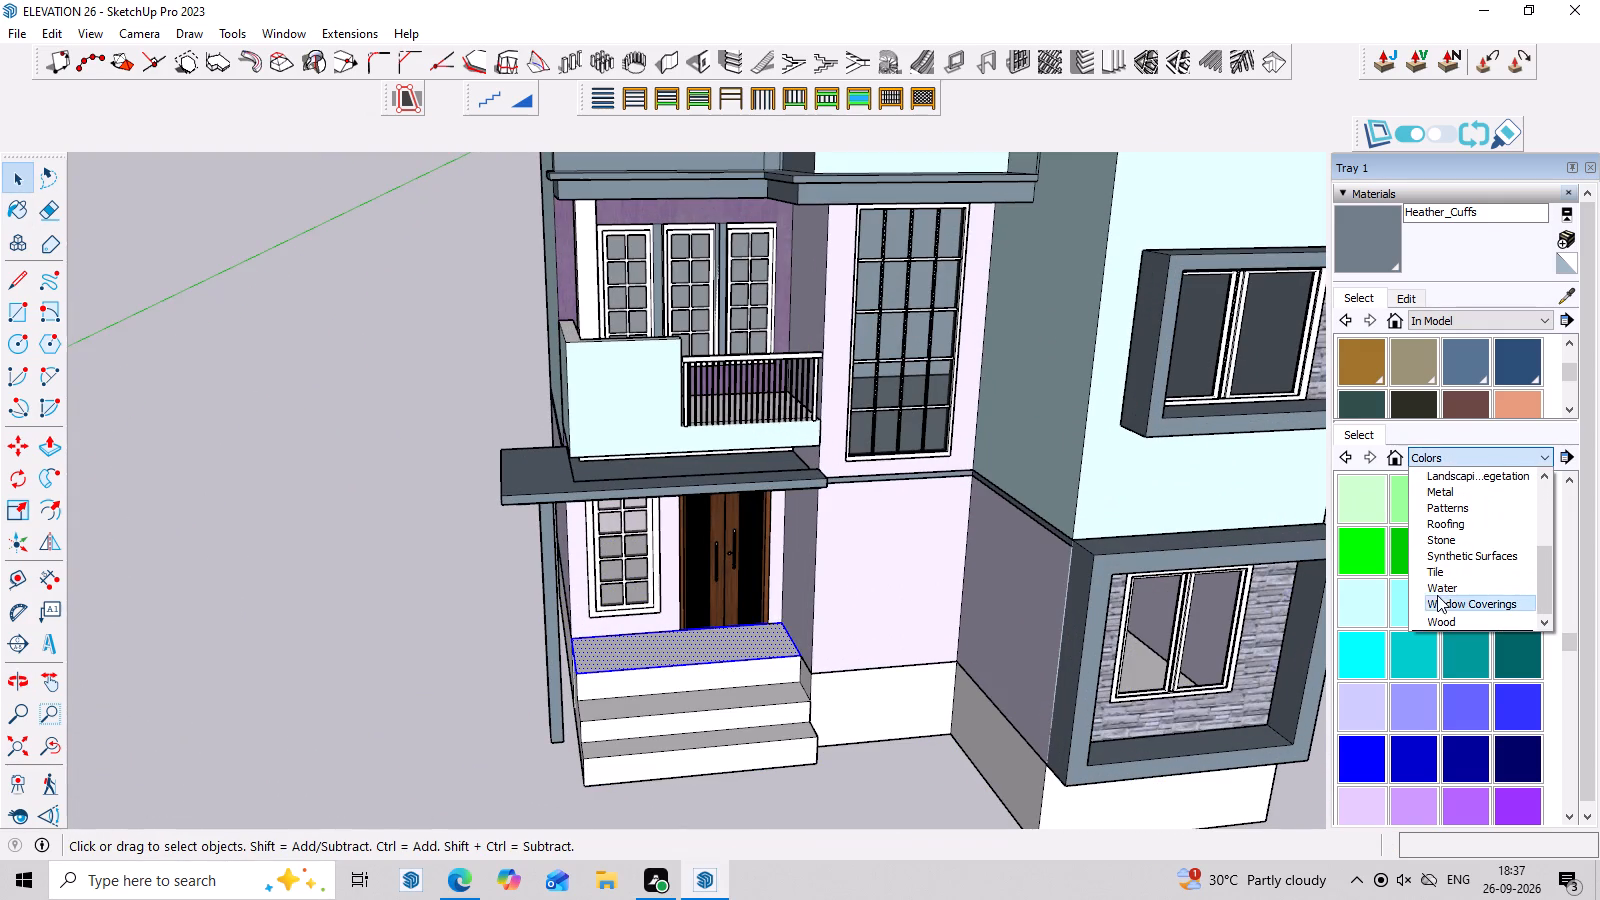
pyautogui.scroll(2, 1442, 598)
pyautogui.scroll(-2, 1442, 598)
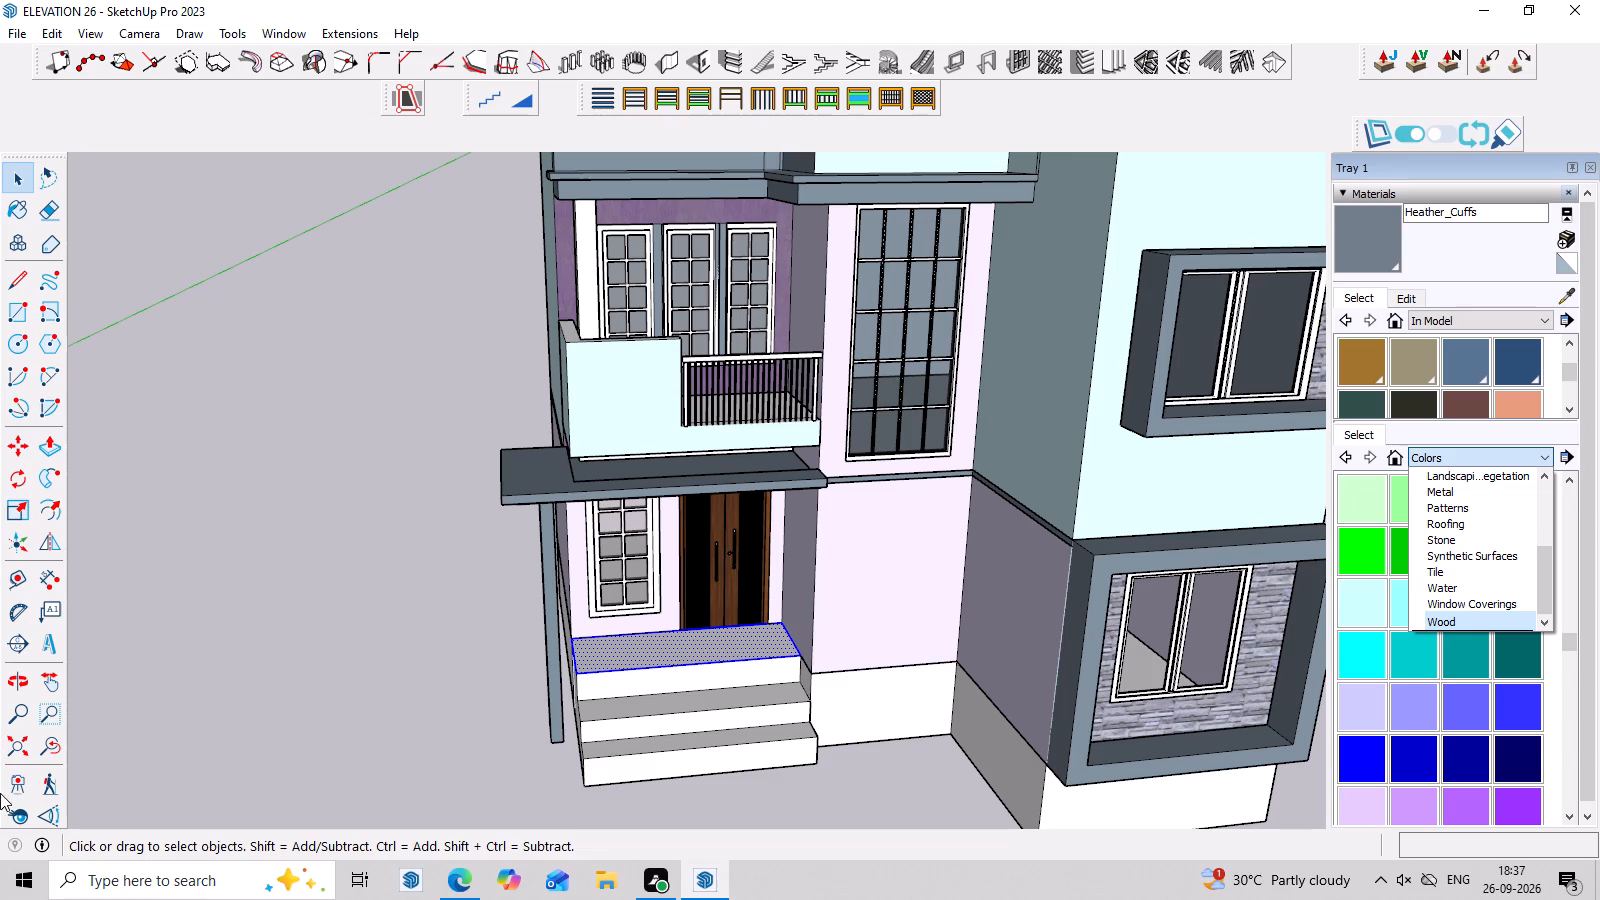
pyautogui.scroll(-6, 0, 793)
pyautogui.scroll(-3, 0, 544)
pyautogui.scroll(-3, 96, 439)
pyautogui.scroll(-3, 669, 441)
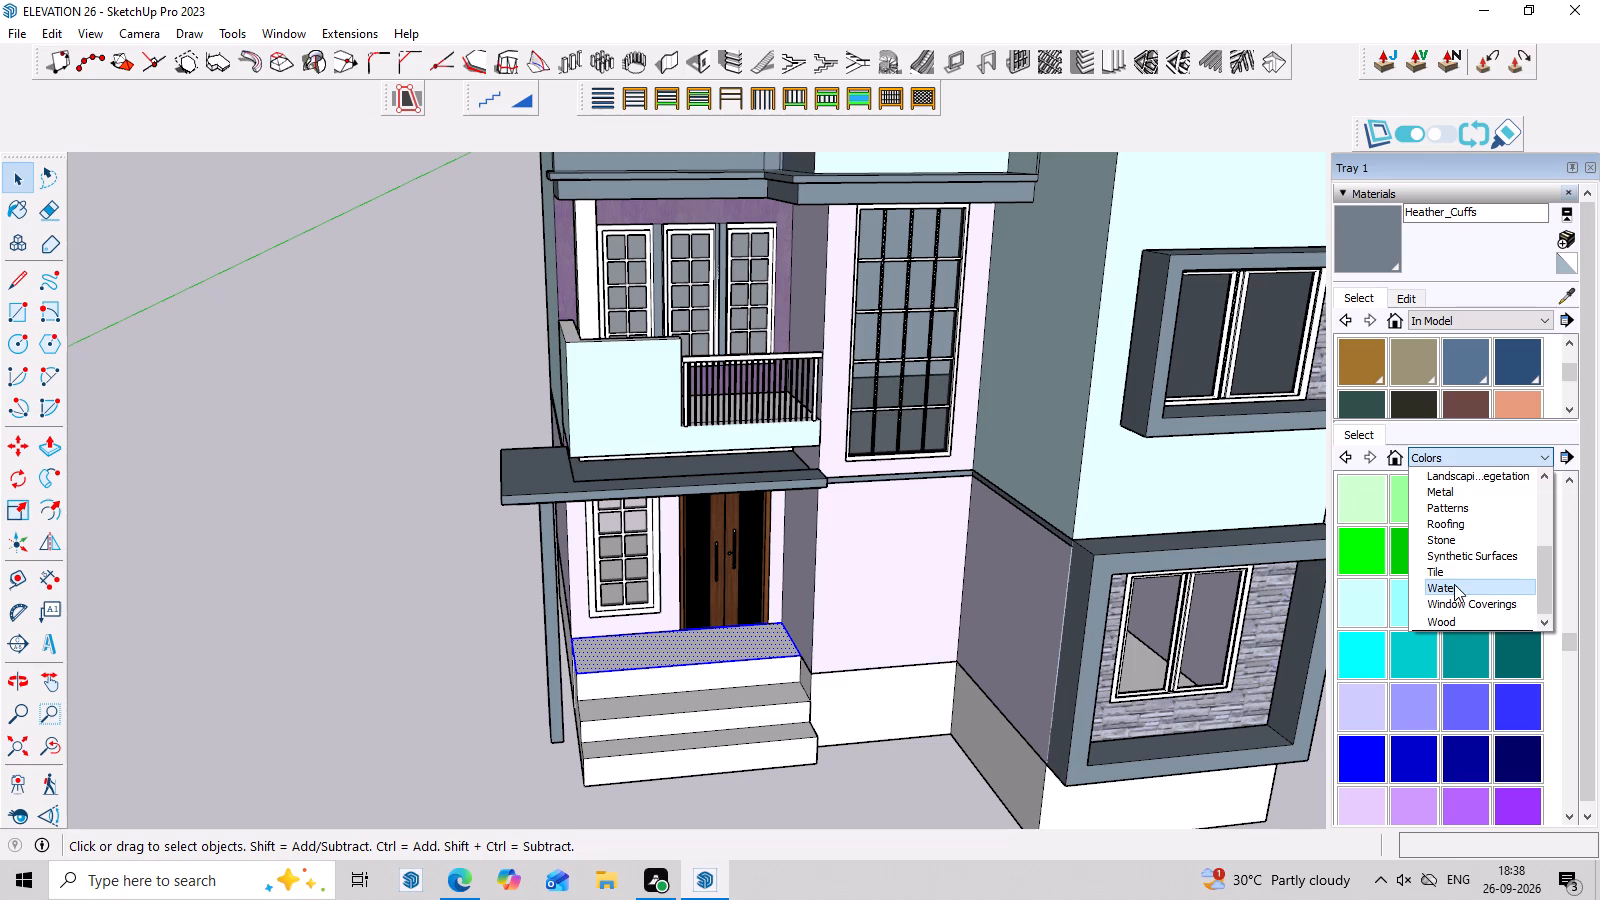
pyautogui.click(1456, 574)
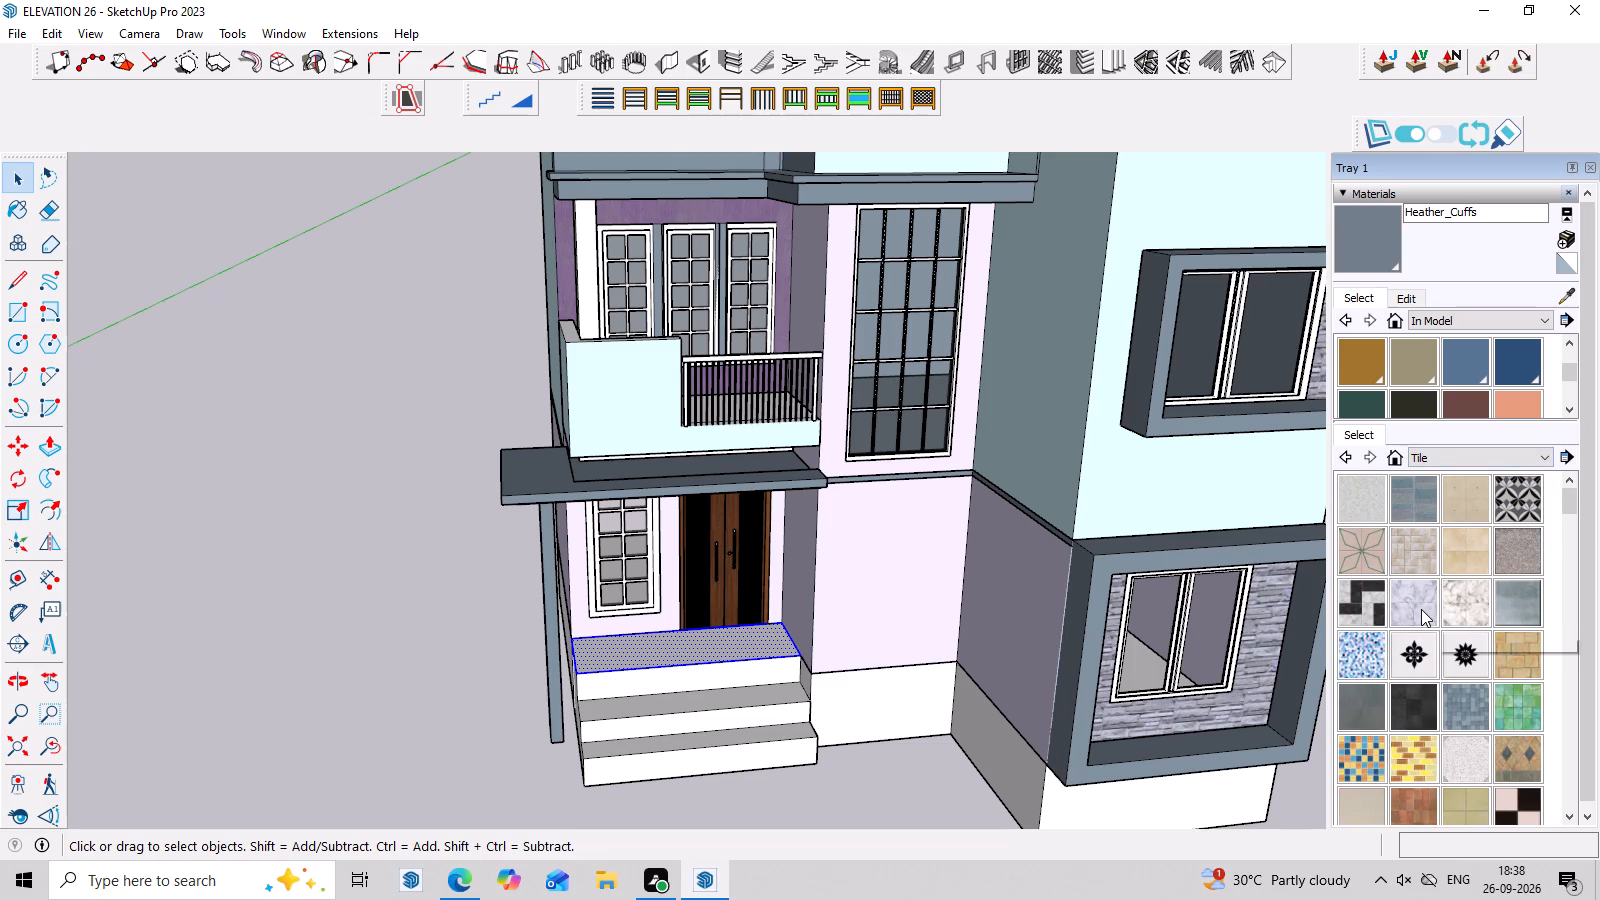
pyautogui.scroll(-3, 1421, 609)
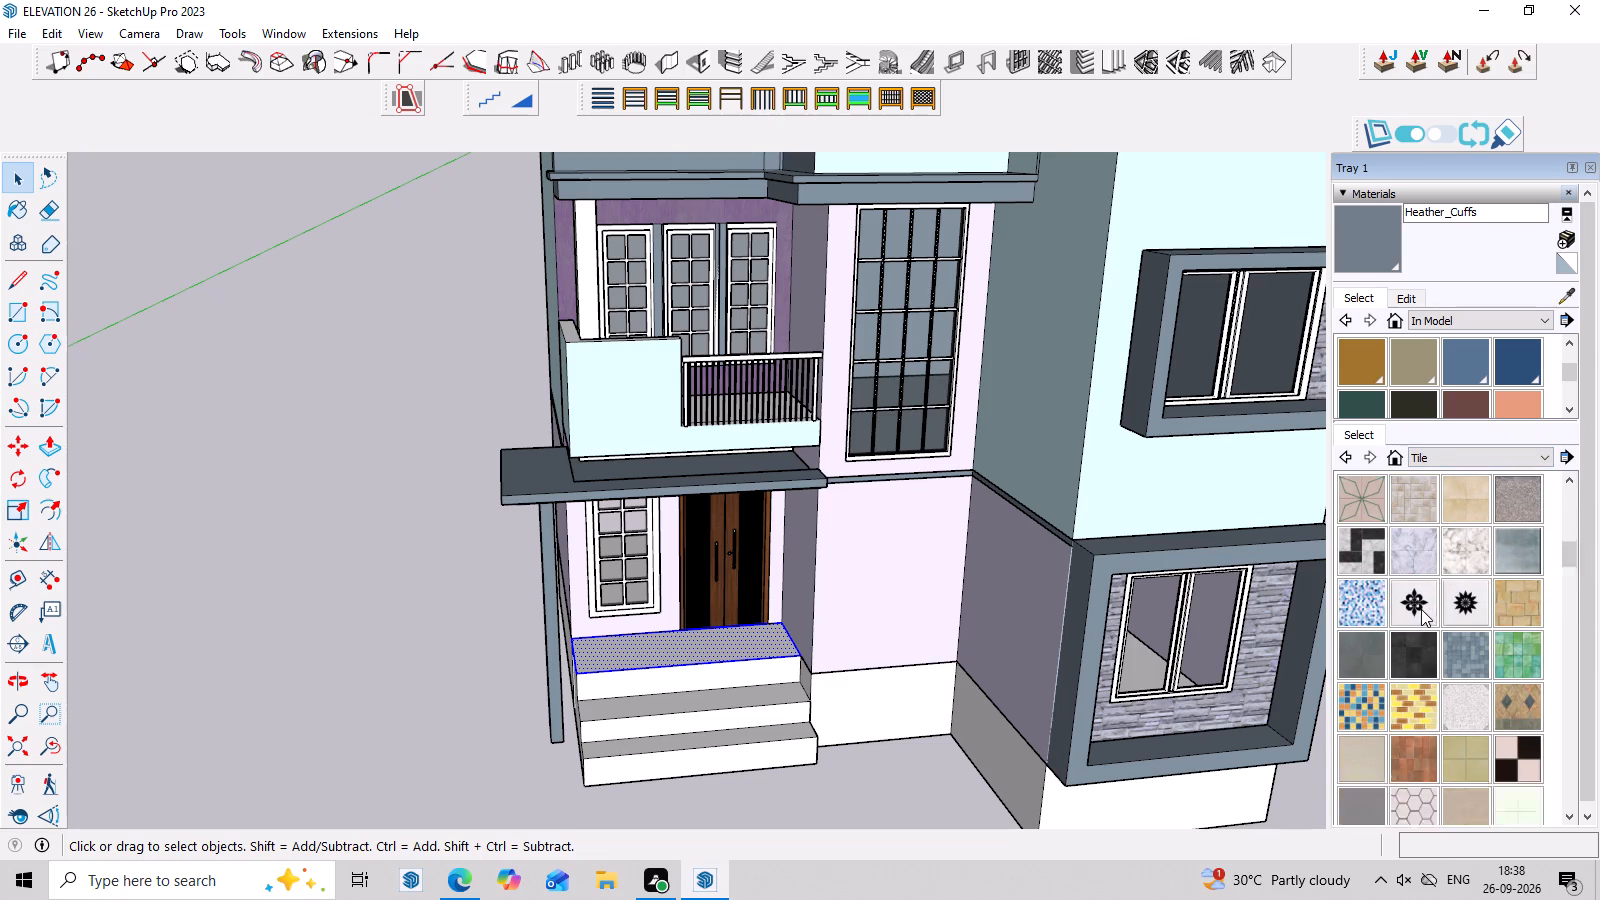
pyautogui.scroll(-6, 1461, 664)
pyautogui.scroll(4, 1461, 664)
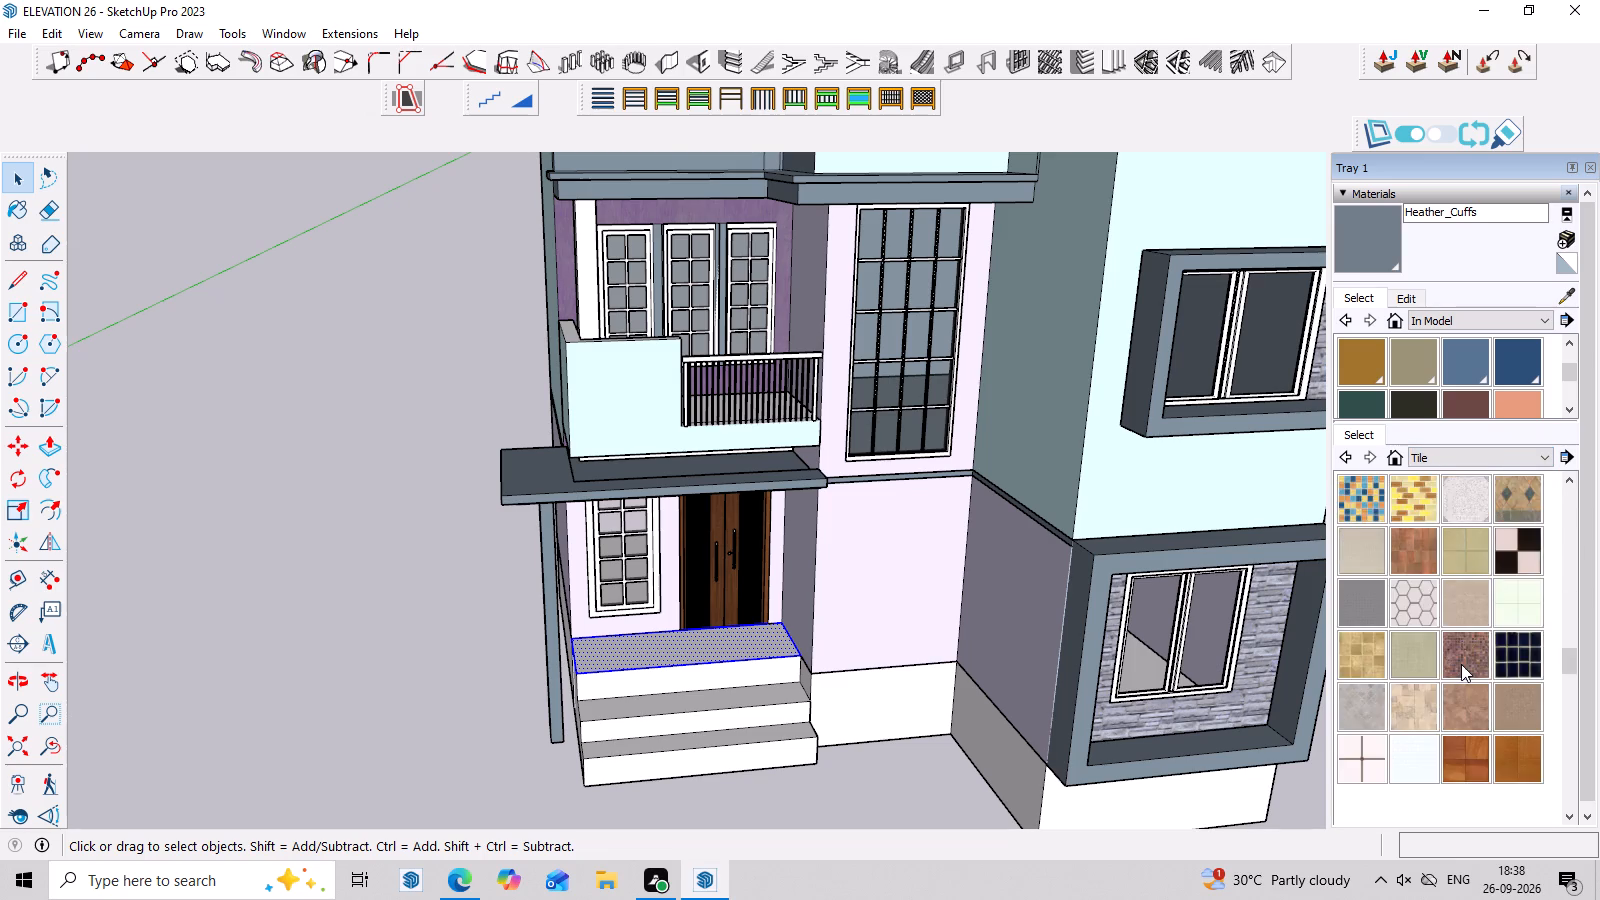
pyautogui.scroll(11, 1461, 664)
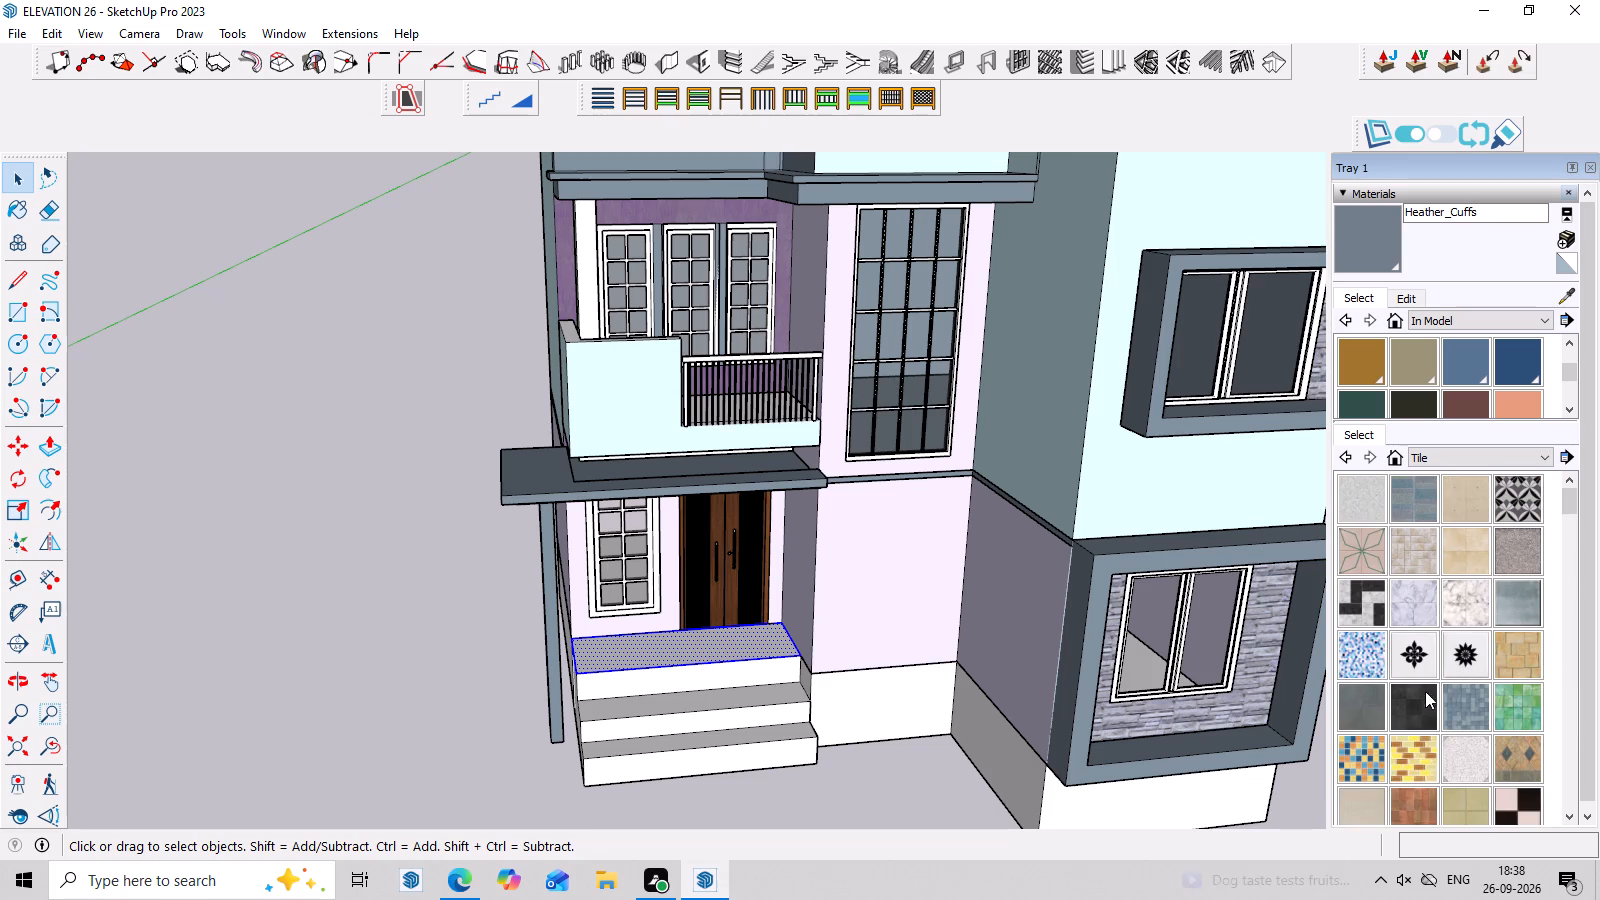
pyautogui.scroll(-1, 1421, 721)
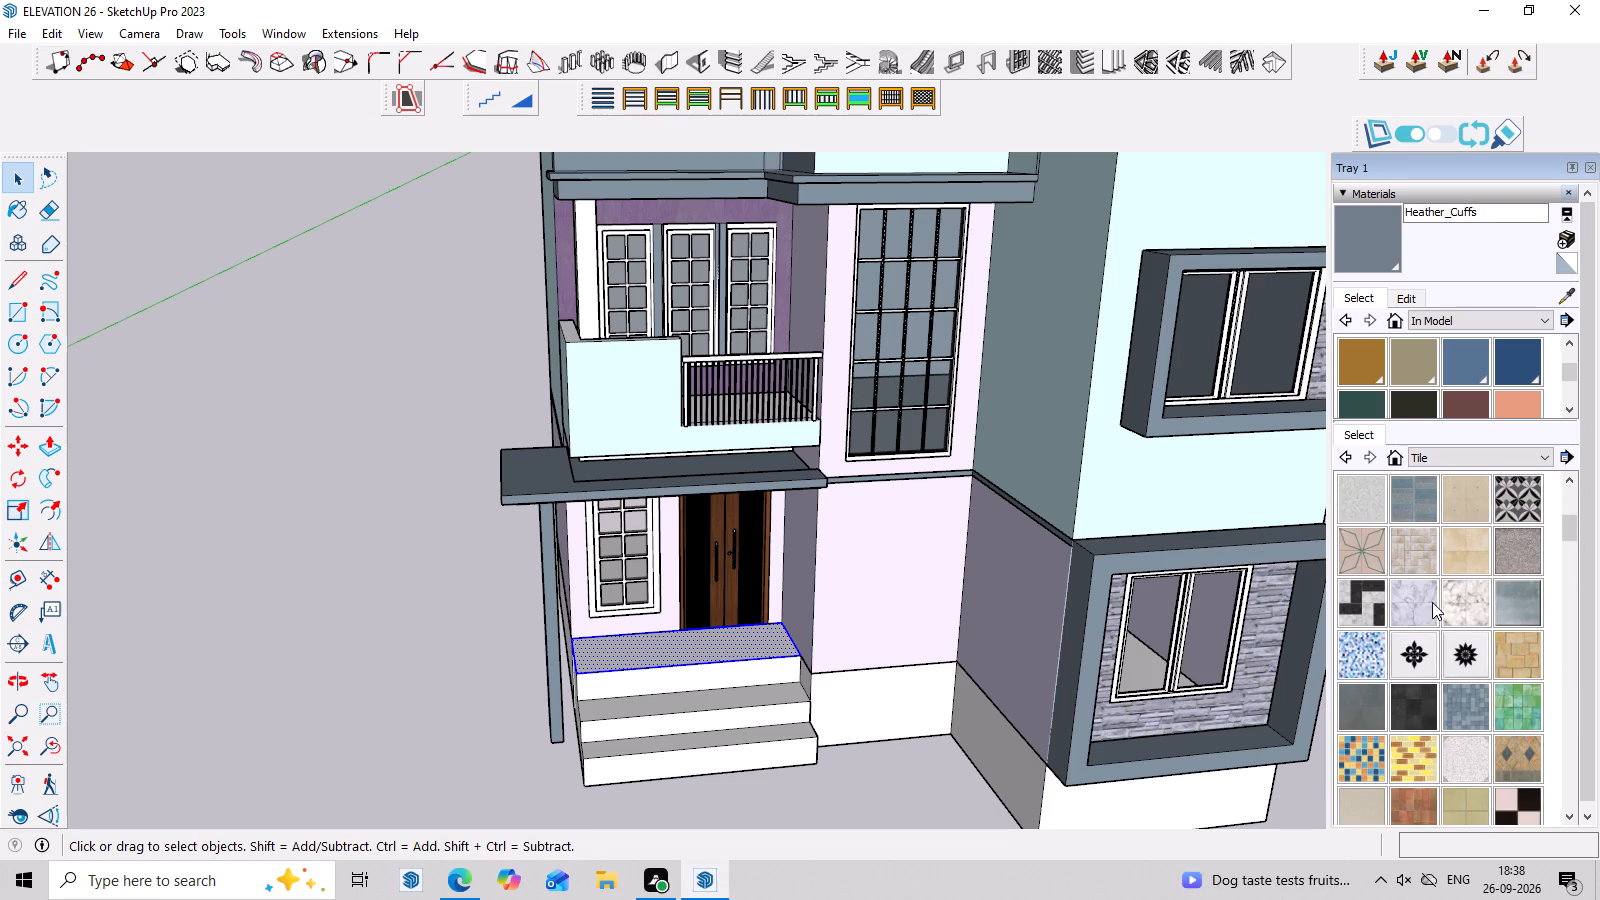
pyautogui.click(1432, 602)
pyautogui.click(690, 638)
# Paint the treads and risers of the entrance steps with Marble Carrara Floor Tile, and deselect the porch floor.
pyautogui.moveTo(722, 710); pyautogui.dragTo(707, 801, button='middle')
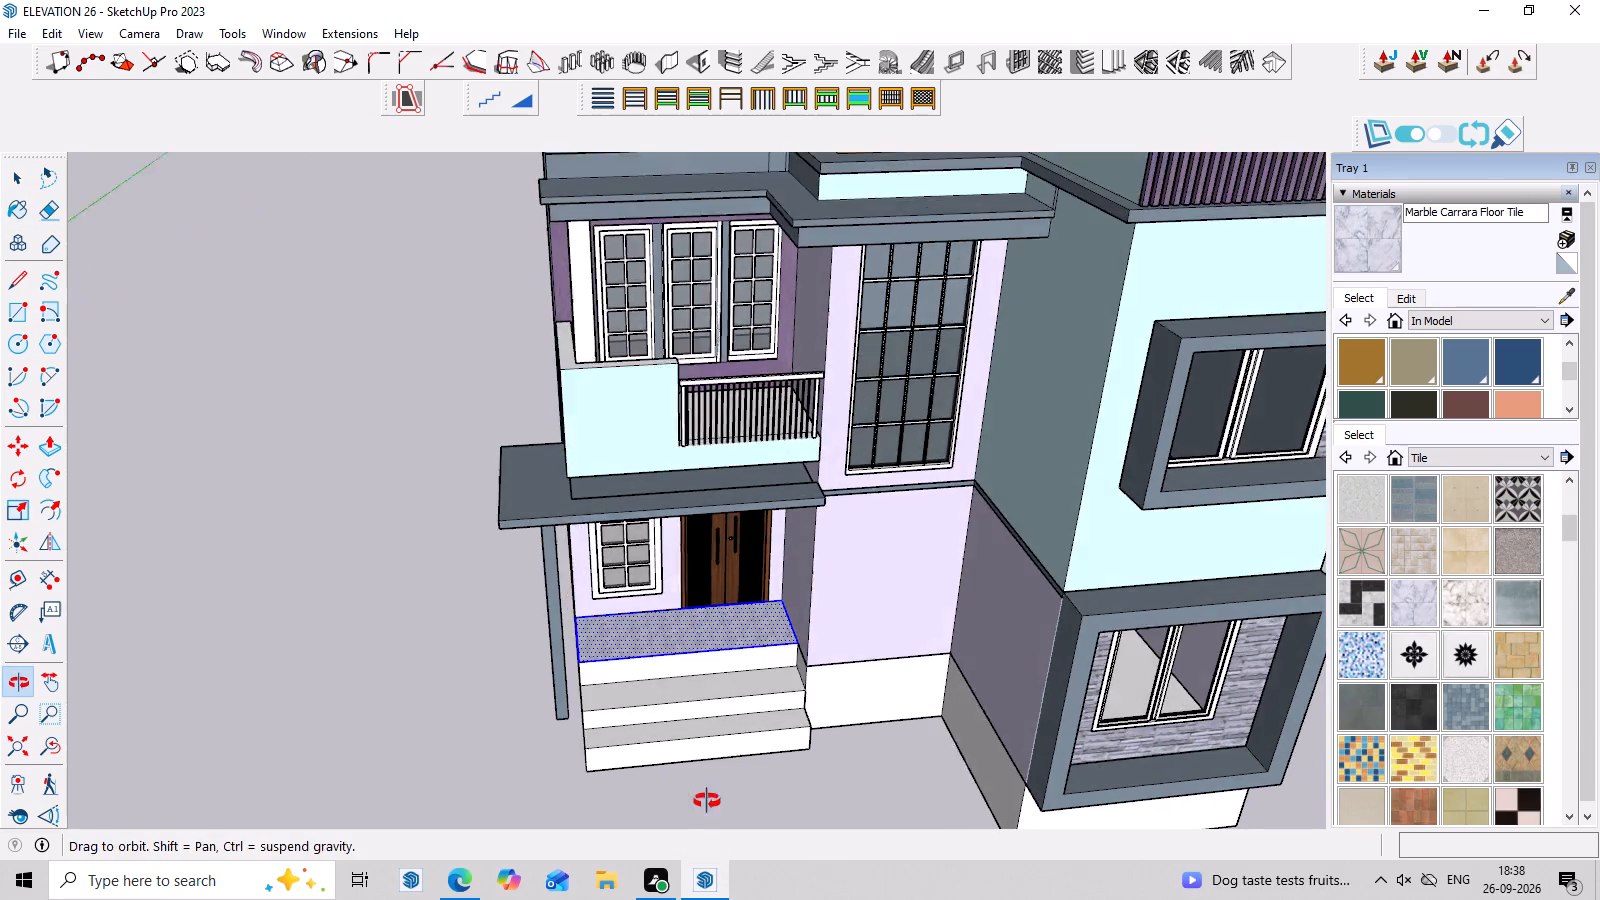
pyautogui.moveTo(707, 801); pyautogui.dragTo(707, 802, button='middle')
pyautogui.scroll(7, 734, 712)
pyautogui.click(728, 669)
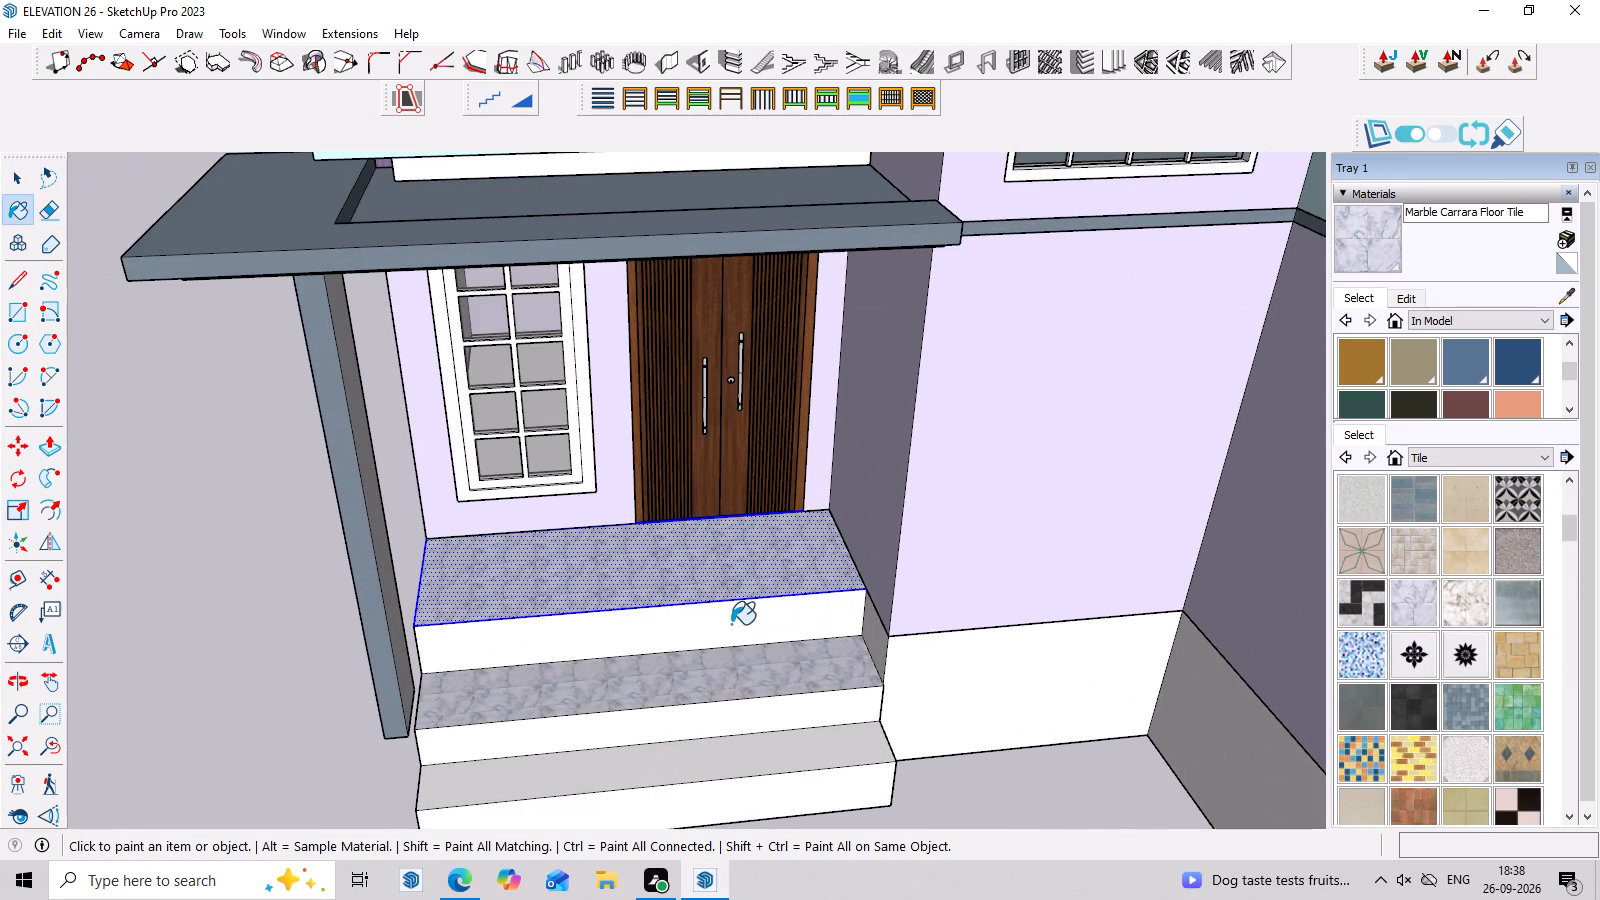
pyautogui.click(720, 775)
pyautogui.click(723, 615)
pyautogui.click(717, 716)
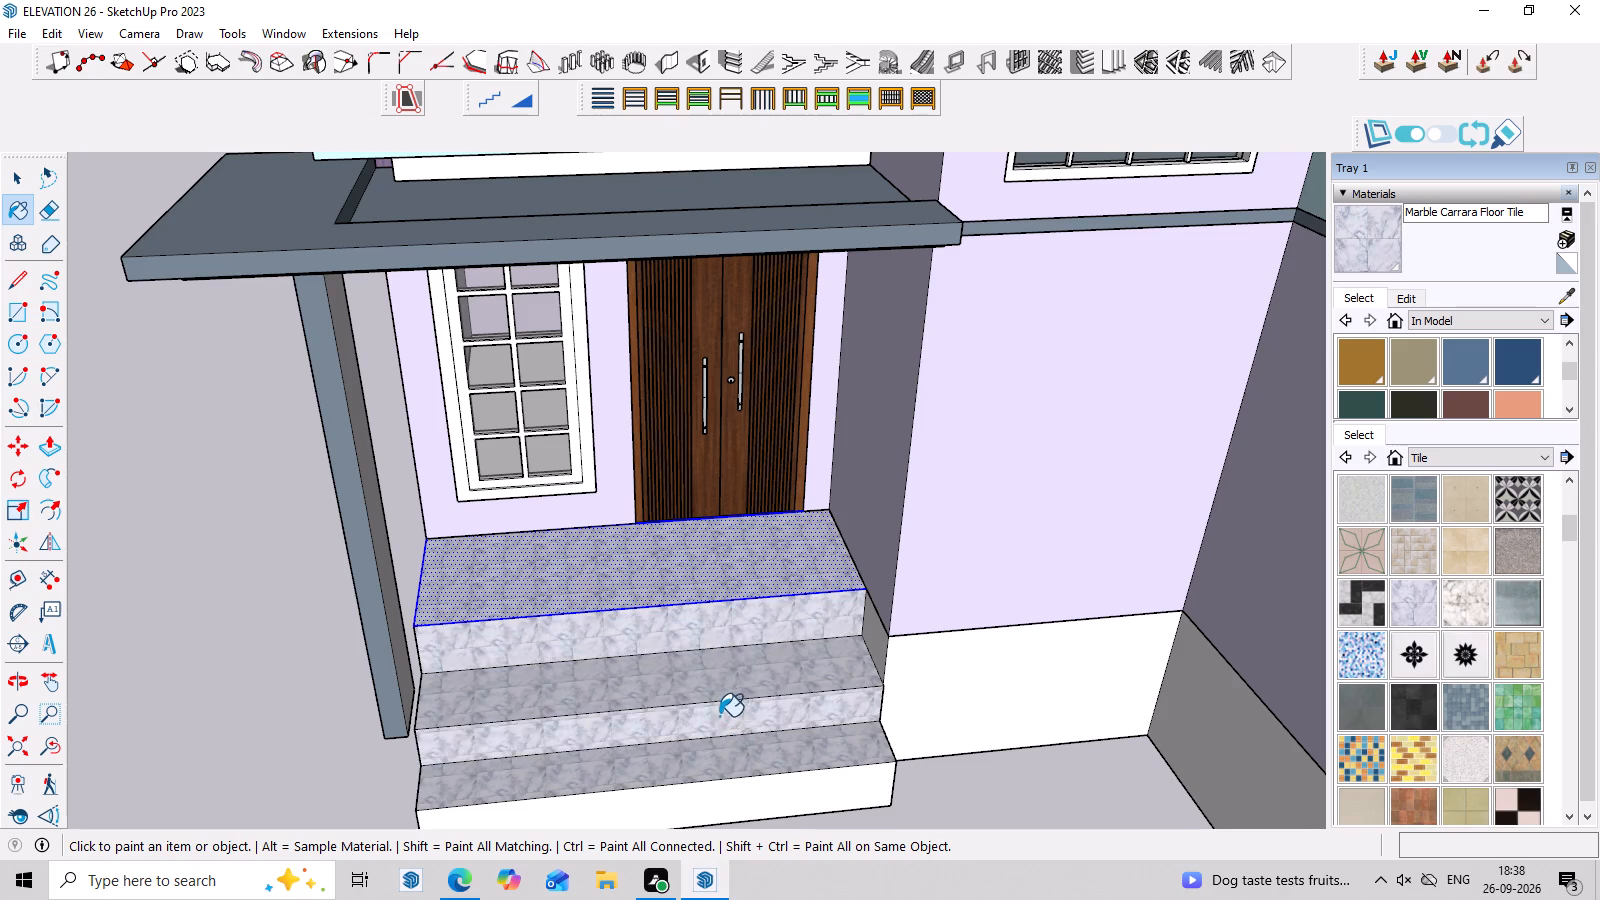
pyautogui.scroll(-4, 730, 768)
pyautogui.moveTo(789, 789); pyautogui.dragTo(847, 649, button='middle')
pyautogui.click(827, 809)
pyautogui.moveTo(859, 795); pyautogui.dragTo(950, 765, button='middle')
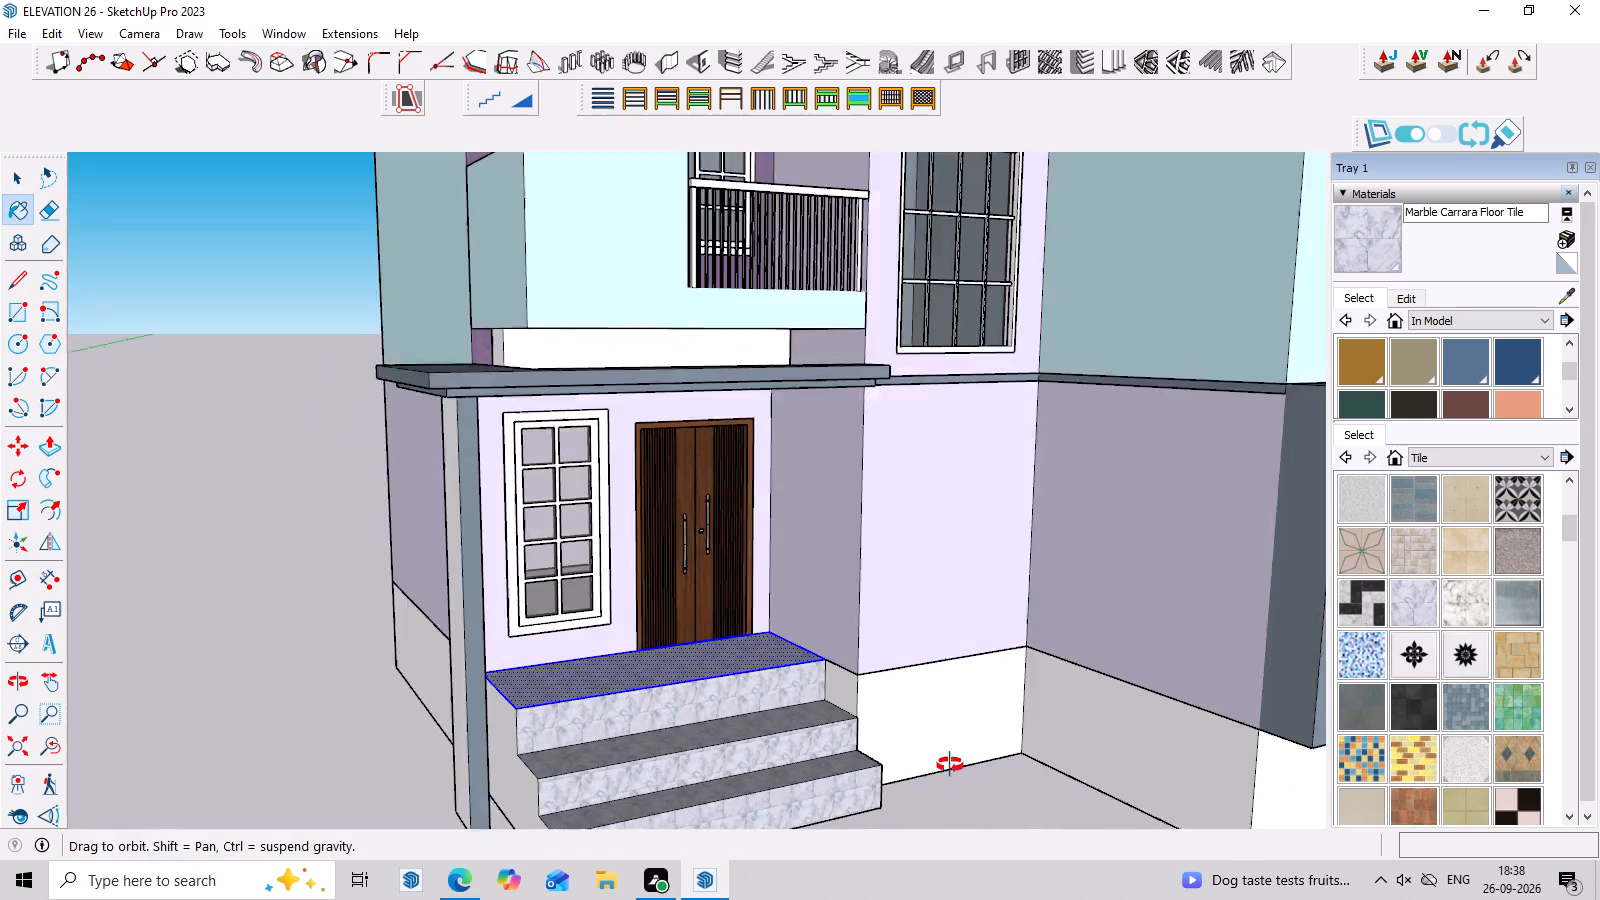
pyautogui.moveTo(950, 765); pyautogui.dragTo(988, 749, button='middle')
pyautogui.scroll(2, 550, 754)
pyautogui.scroll(-4, 544, 748)
pyautogui.moveTo(750, 773); pyautogui.dragTo(552, 773, button='middle')
pyautogui.scroll(-2, 574, 753)
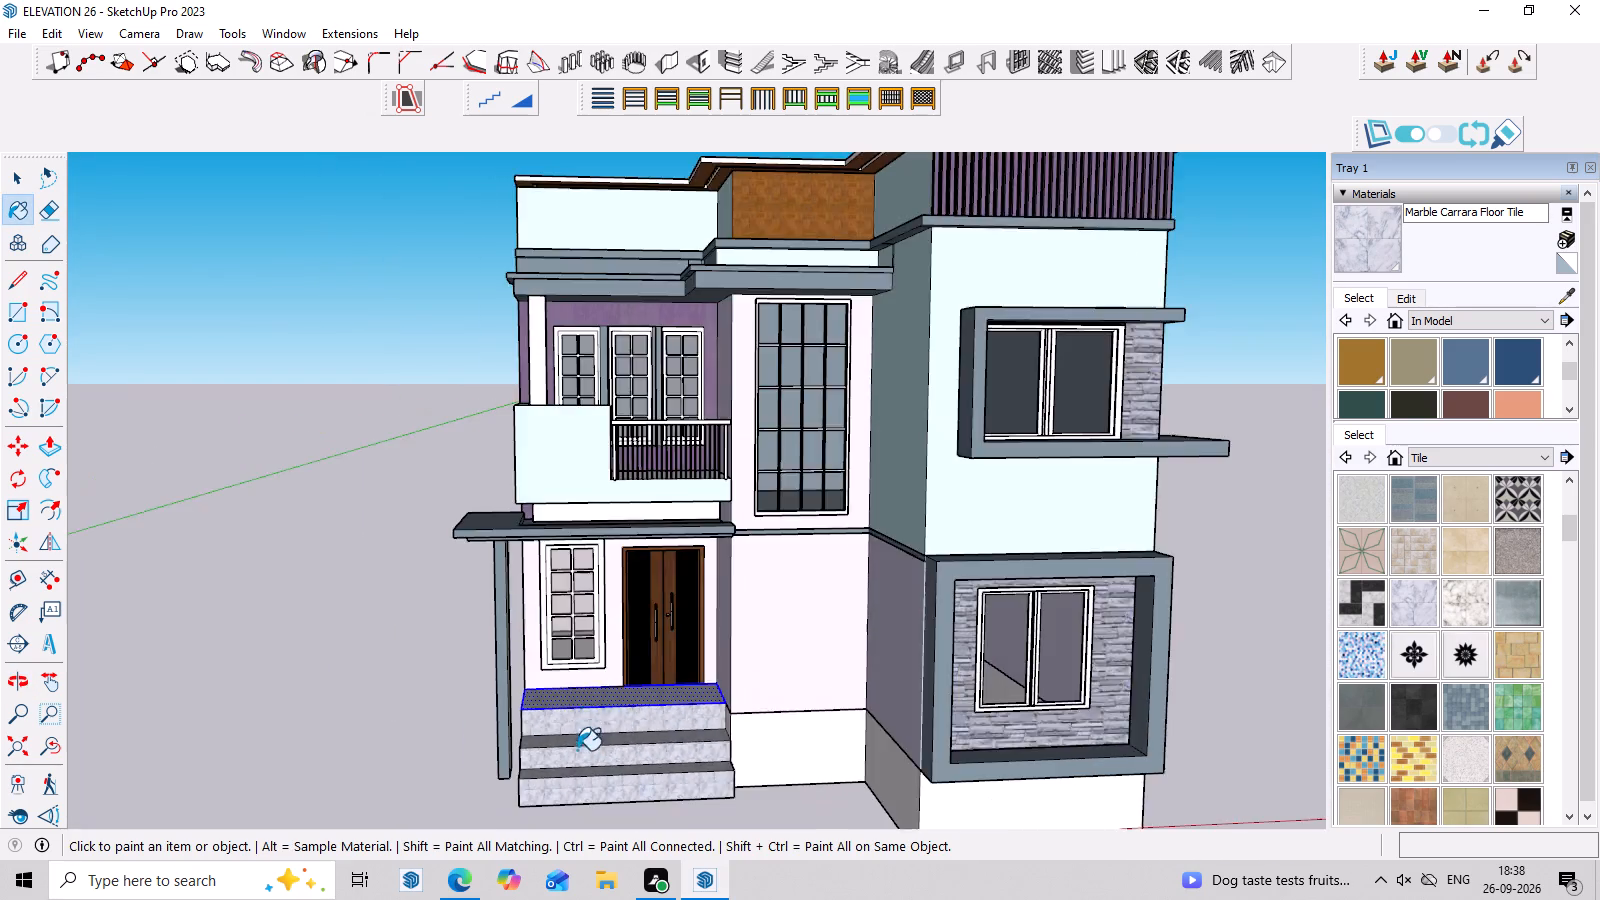
pyautogui.scroll(-11, 577, 750)
pyautogui.moveTo(788, 815); pyautogui.dragTo(718, 778, button='middle')
pyautogui.press('space')
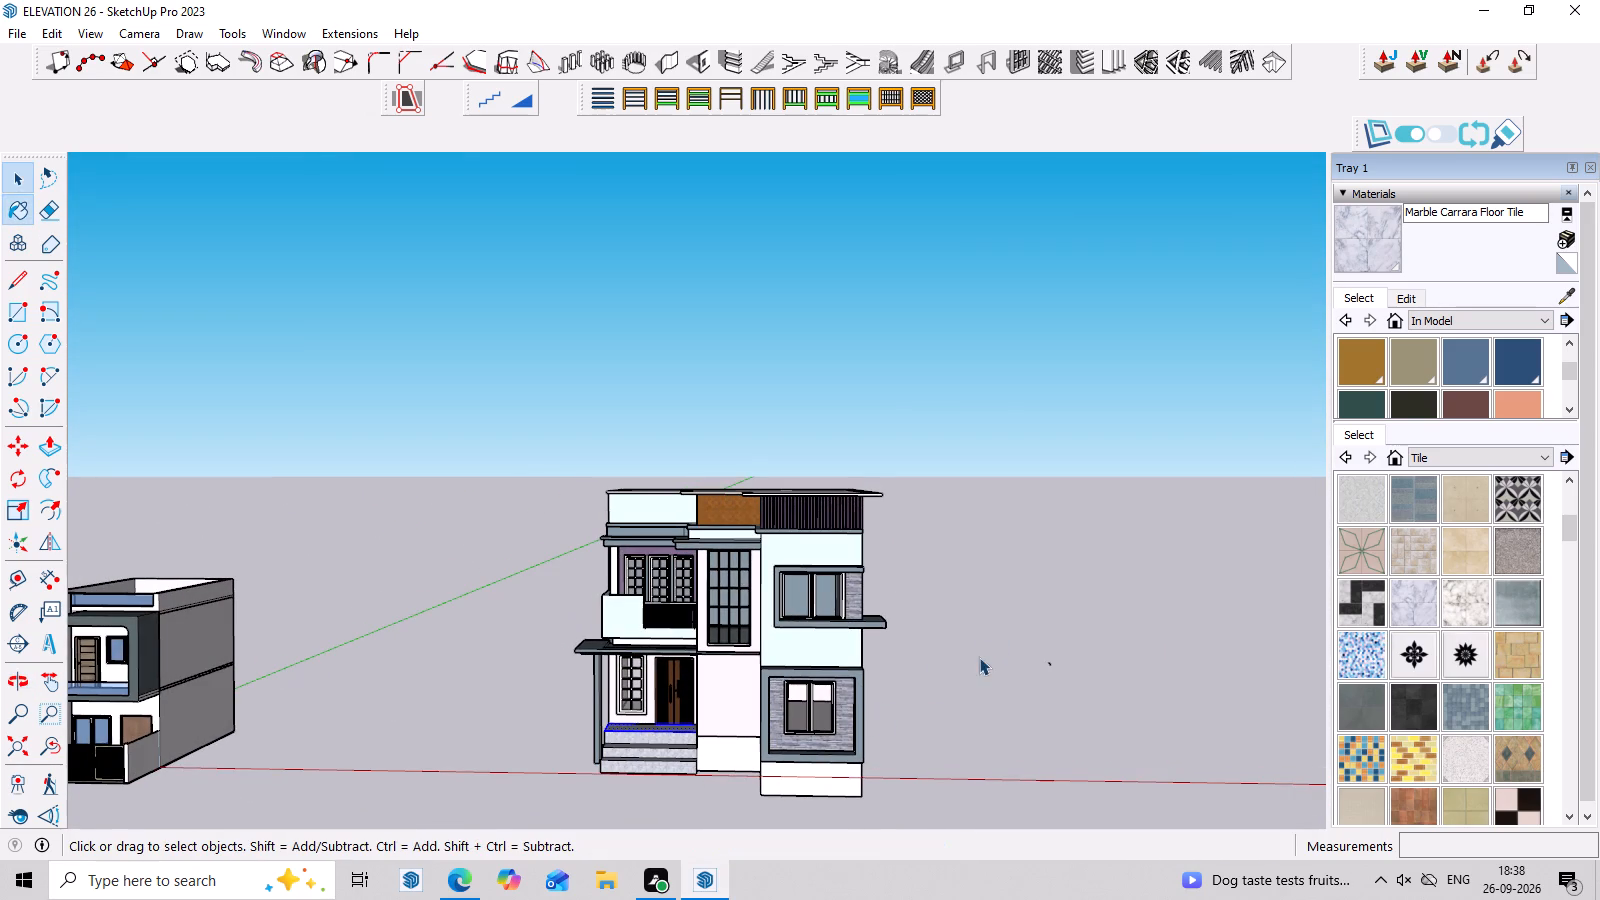
pyautogui.click(966, 658)
# Examine the house front from several angles and distances to judge the tiled entrance steps against the facade colours.
pyautogui.scroll(4, 940, 680)
pyautogui.moveTo(950, 656); pyautogui.dragTo(996, 479, button='middle')
pyautogui.scroll(-5, 996, 479)
pyautogui.moveTo(1029, 552); pyautogui.dragTo(1055, 699, button='middle')
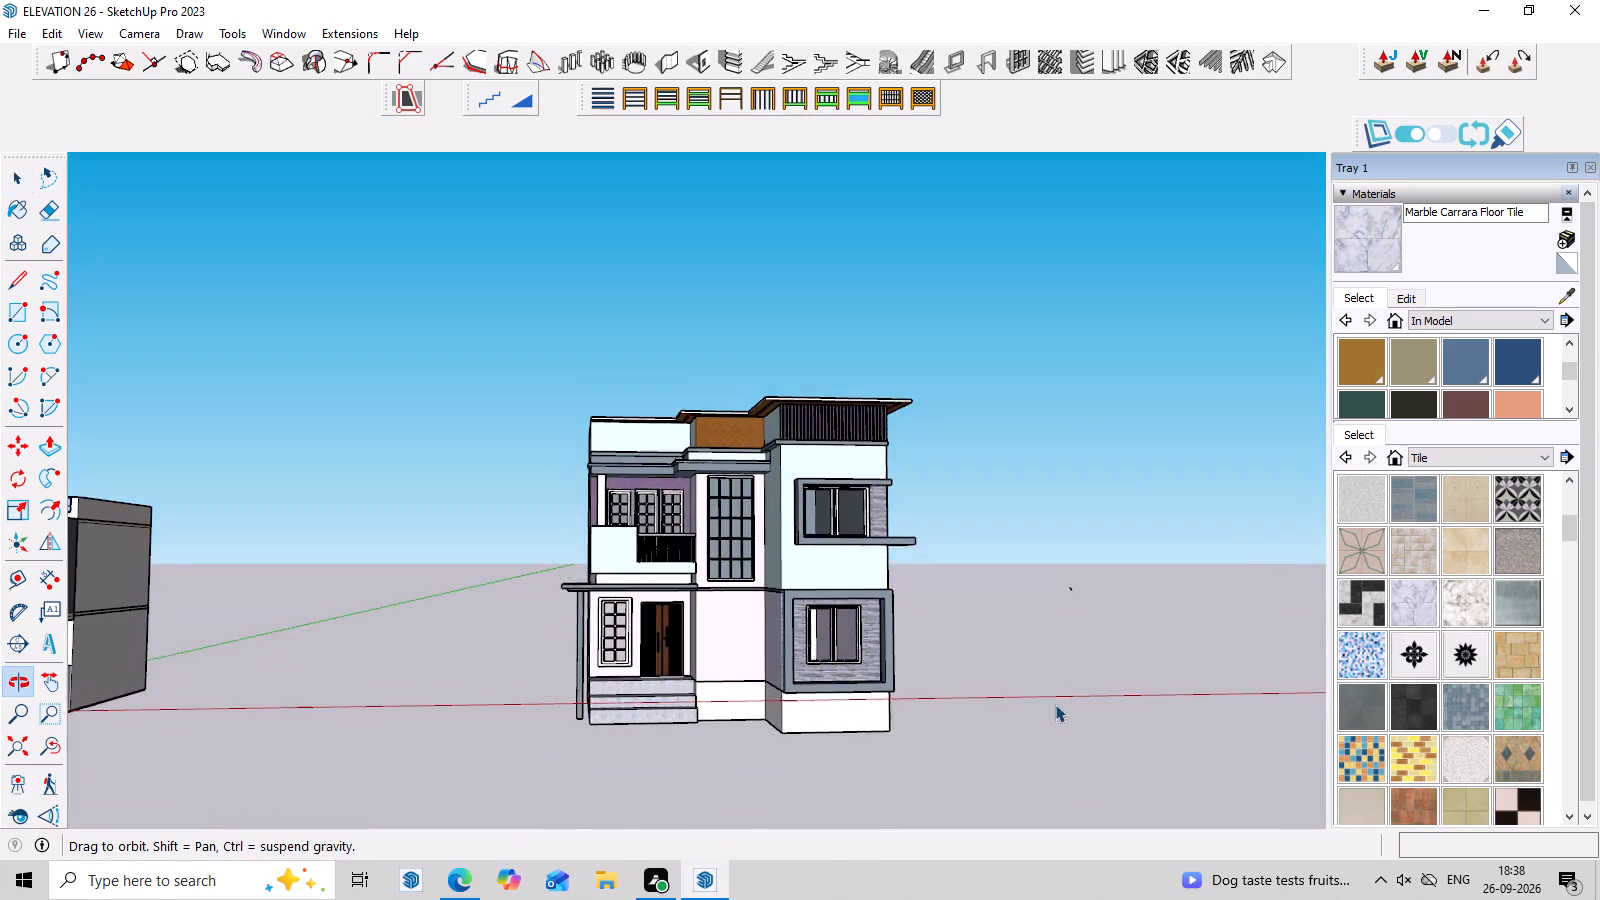
pyautogui.scroll(3, 990, 722)
pyautogui.moveTo(990, 722); pyautogui.dragTo(989, 761, button='middle')
pyautogui.scroll(4, 822, 803)
pyautogui.moveTo(755, 791); pyautogui.dragTo(846, 828, button='middle')
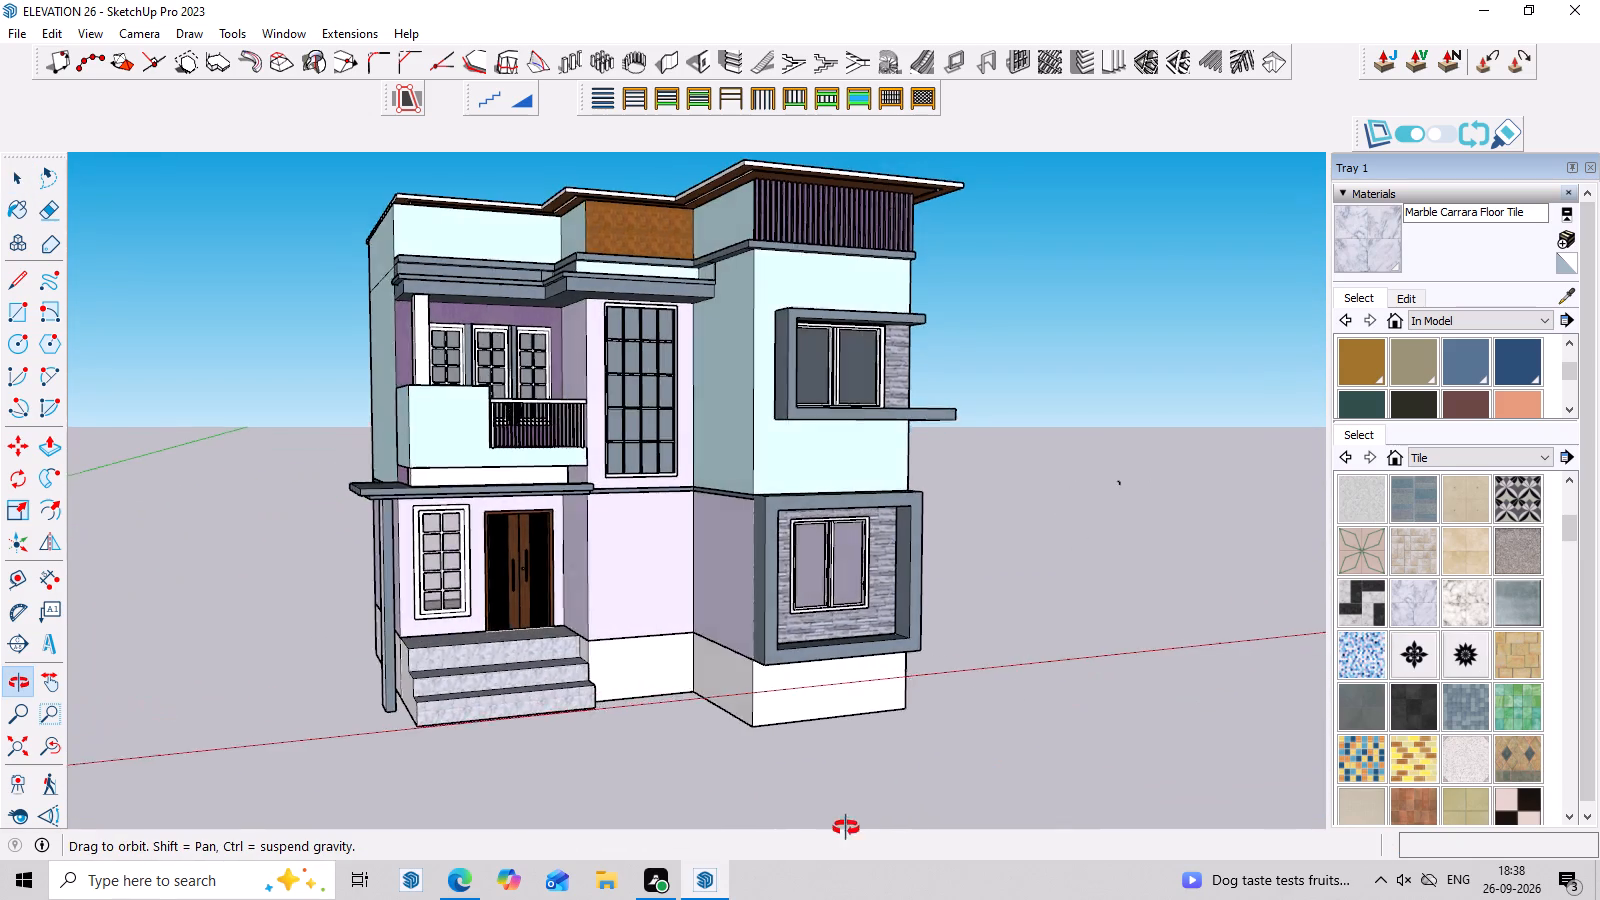
pyautogui.moveTo(846, 828); pyautogui.dragTo(764, 869, button='middle')
pyautogui.scroll(4, 587, 730)
pyautogui.moveTo(587, 730); pyautogui.dragTo(674, 769, button='middle')
pyautogui.scroll(-4, 661, 744)
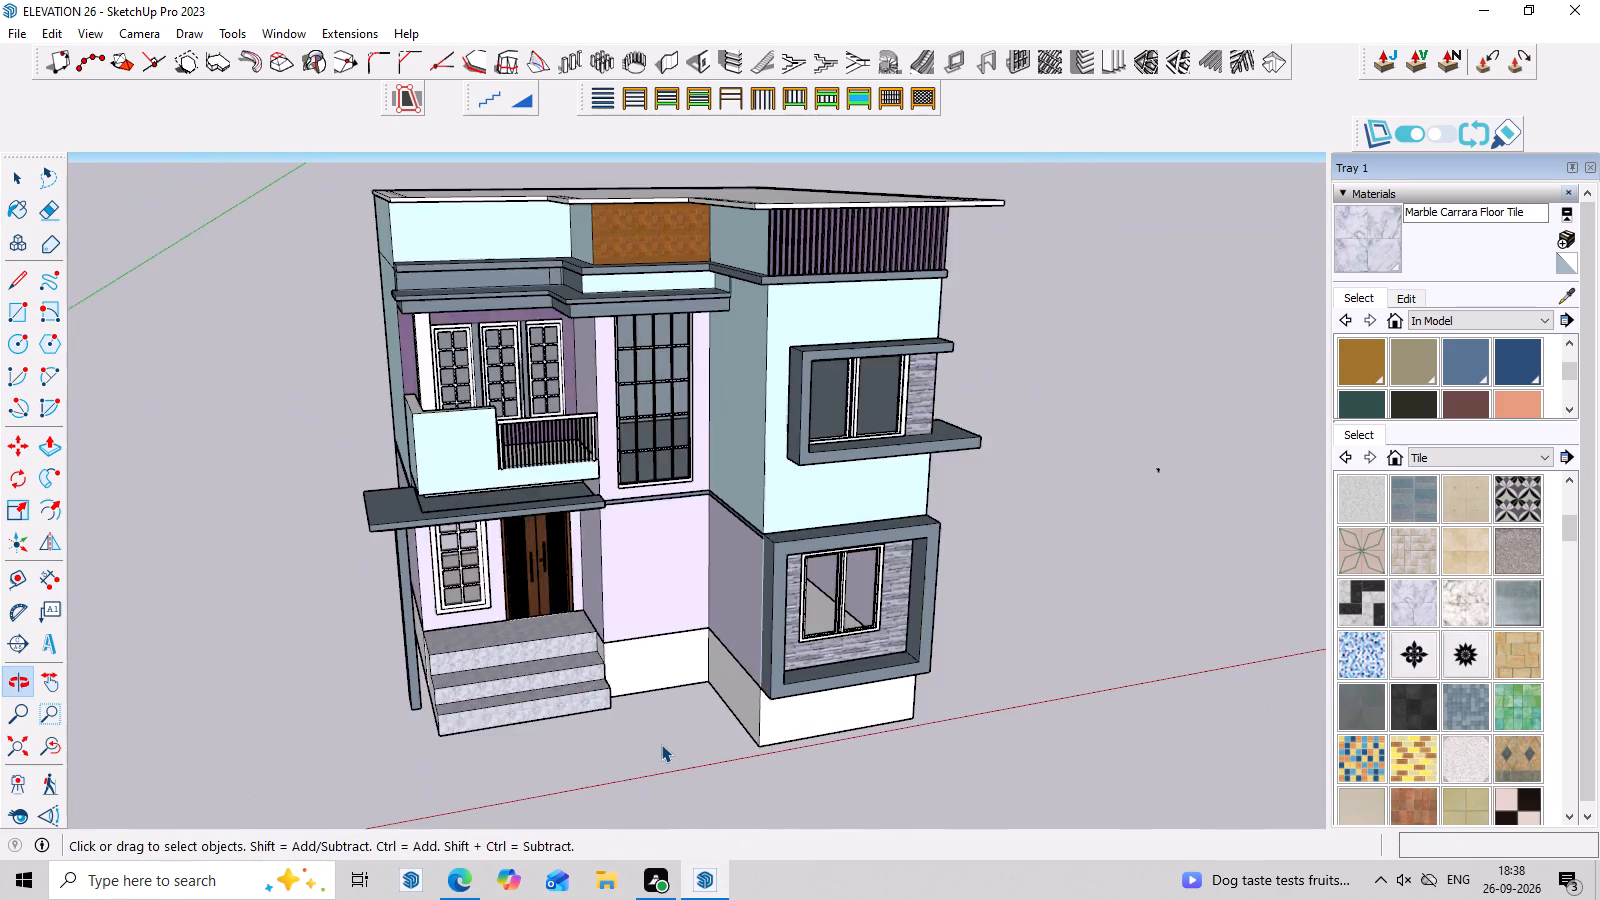
pyautogui.scroll(-3, 661, 744)
pyautogui.moveTo(661, 744); pyautogui.dragTo(651, 626, button='middle')
pyautogui.scroll(3, 620, 634)
pyautogui.moveTo(610, 701); pyautogui.dragTo(610, 728, button='middle')
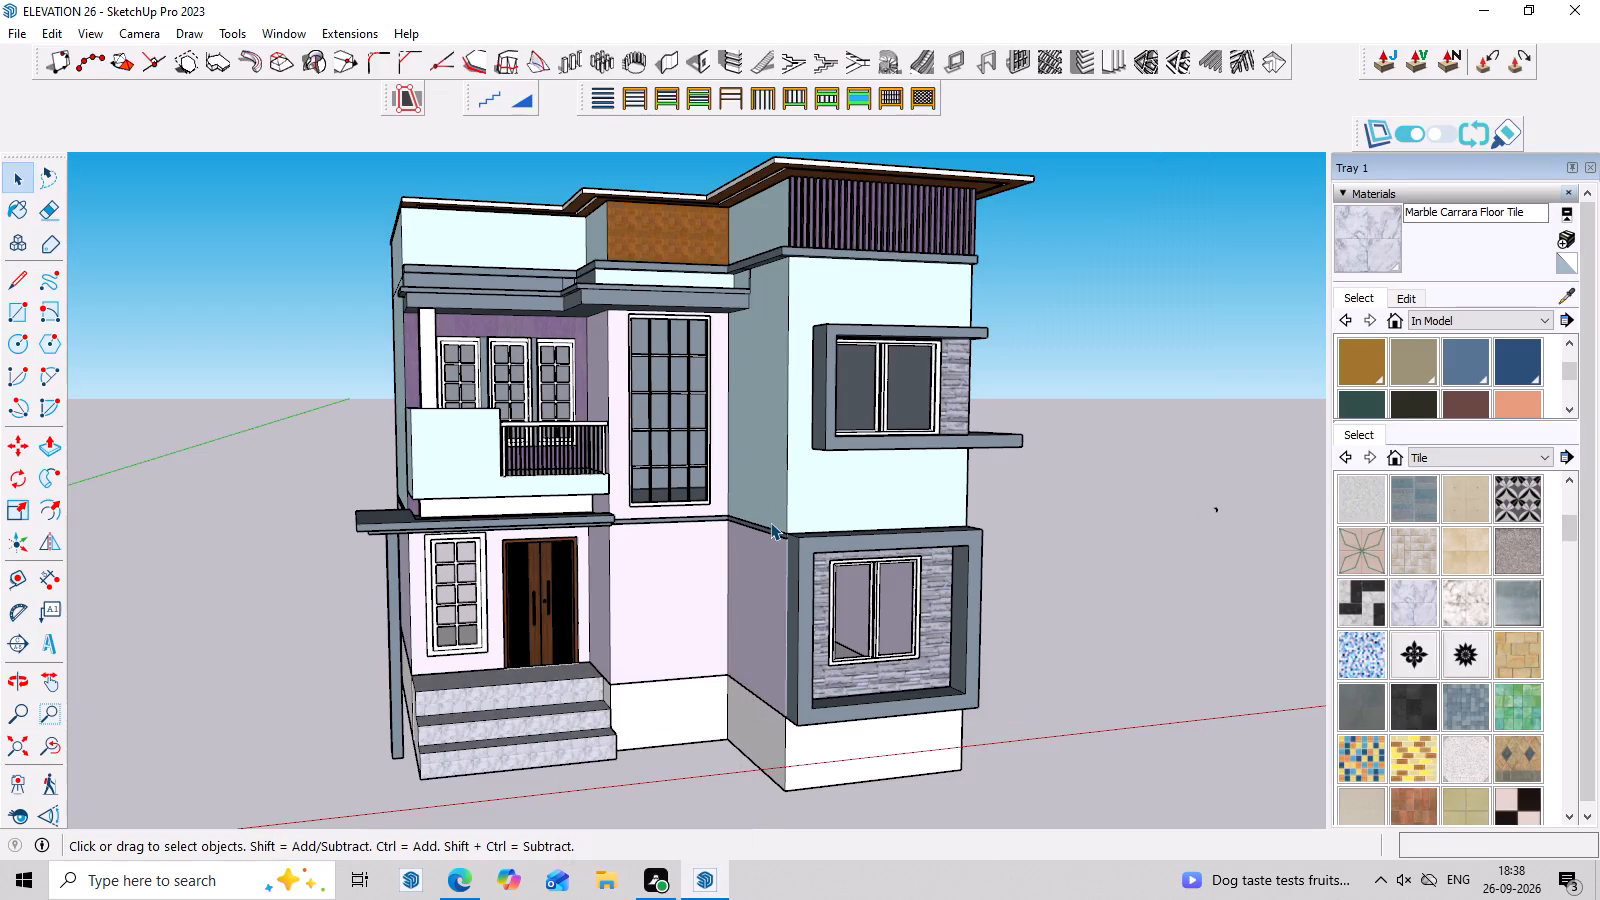
pyautogui.scroll(-3, 770, 522)
pyautogui.scroll(3, 770, 522)
pyautogui.scroll(-5, 770, 522)
pyautogui.moveTo(997, 614); pyautogui.dragTo(947, 645, button='middle')
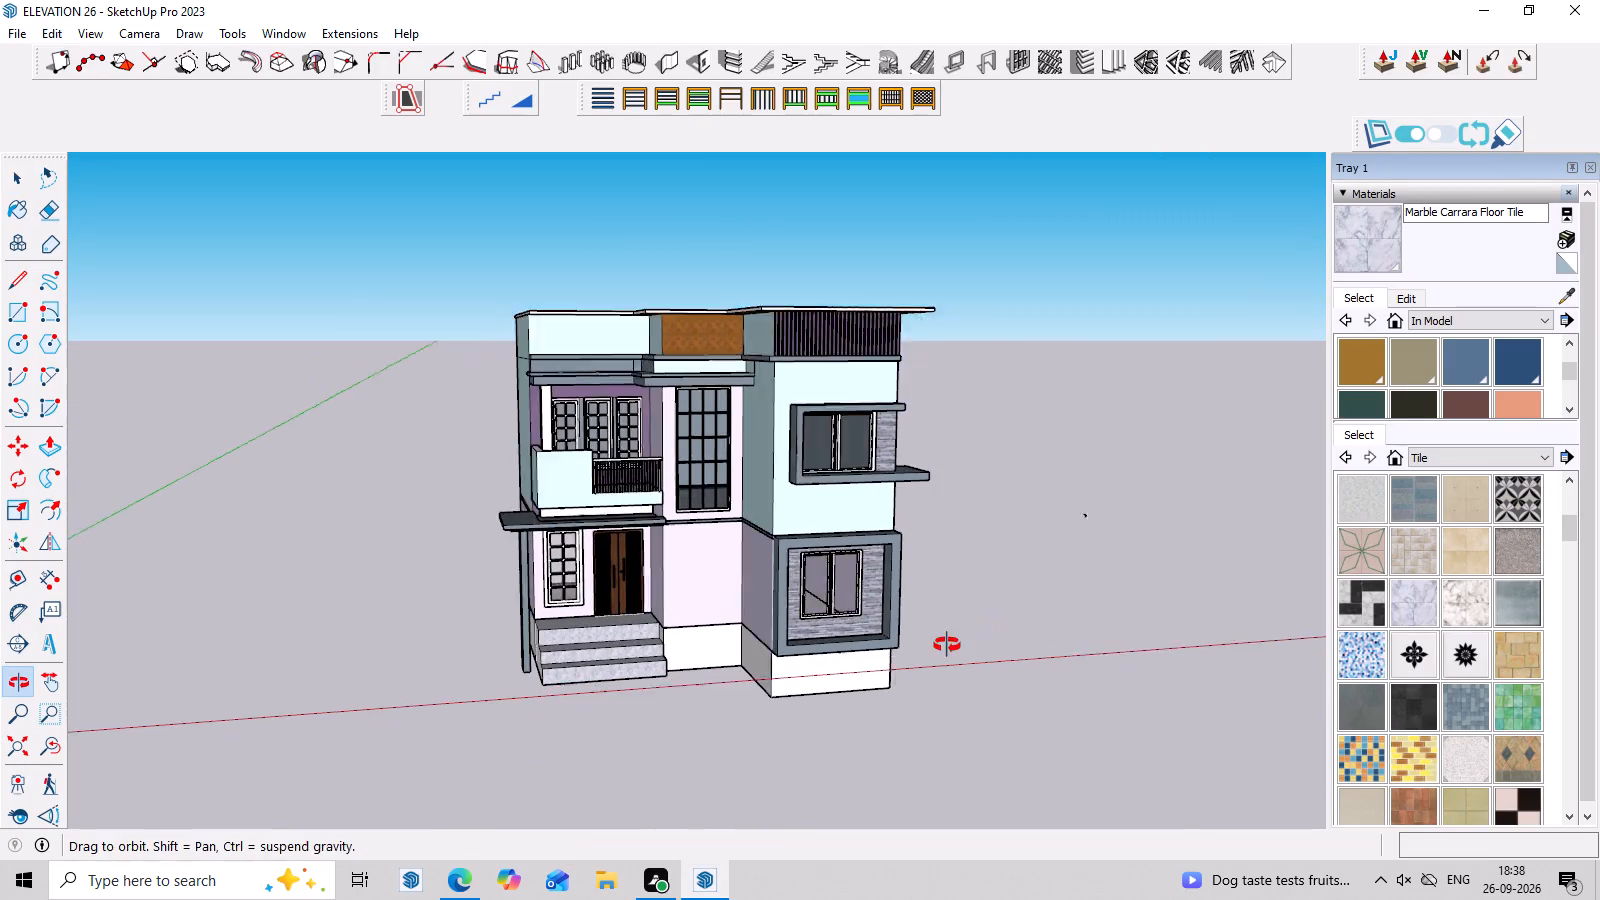
pyautogui.moveTo(947, 645); pyautogui.dragTo(942, 647, button='middle')
pyautogui.scroll(7, 942, 647)
pyautogui.scroll(-7, 942, 647)
pyautogui.moveTo(942, 647); pyautogui.dragTo(905, 669, button='middle')
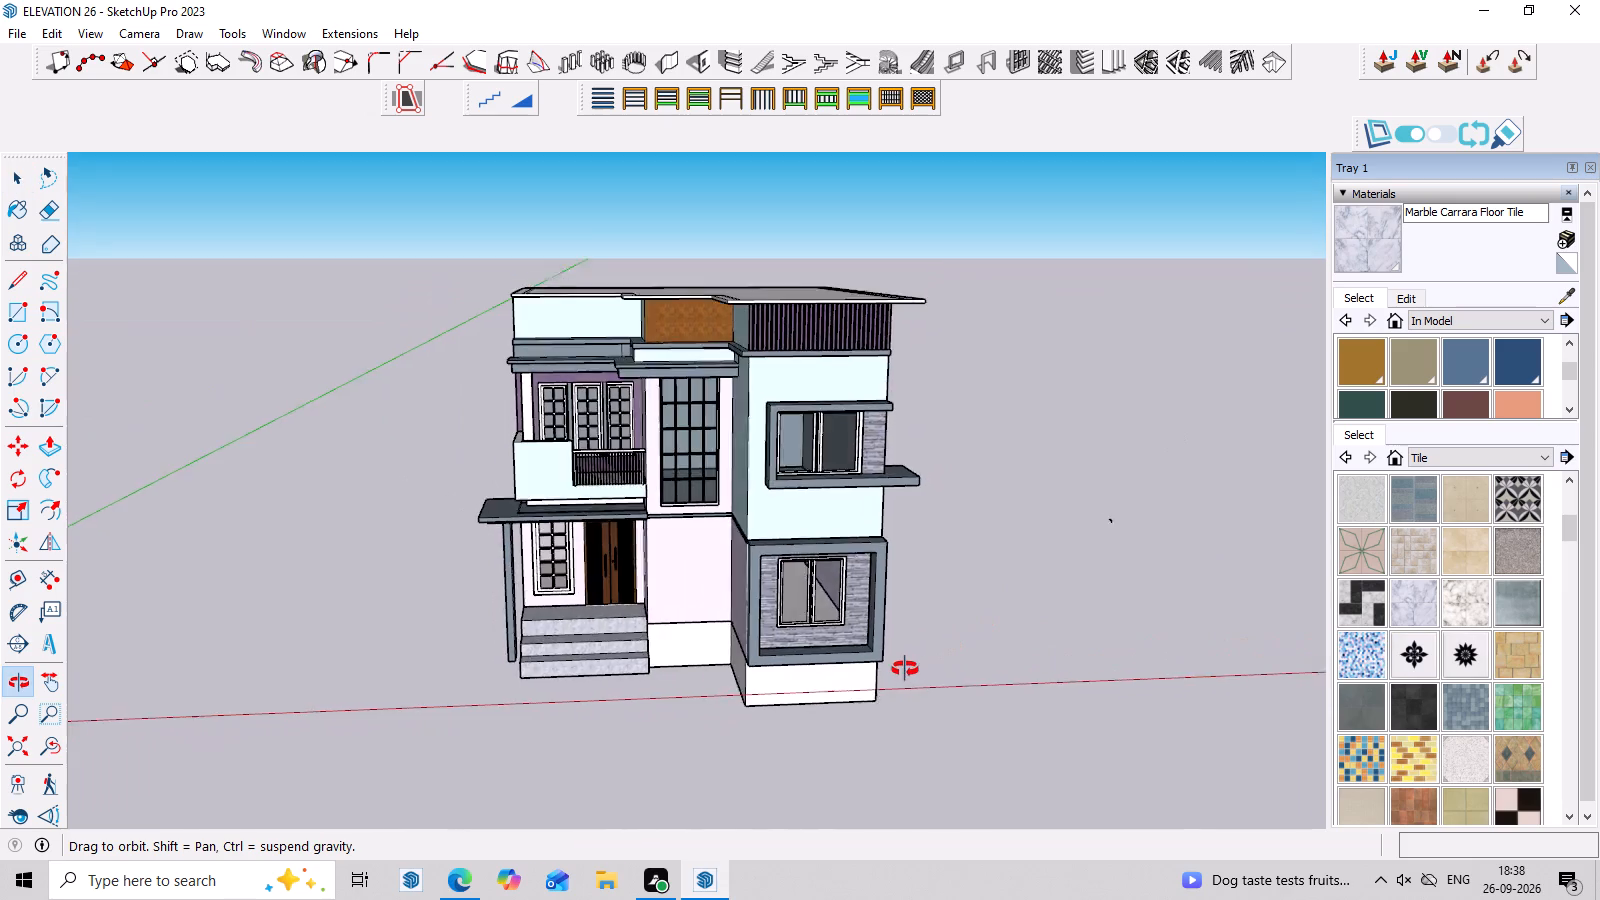
pyautogui.moveTo(905, 669); pyautogui.dragTo(966, 603, button='middle')
pyautogui.scroll(-1, 915, 611)
pyautogui.scroll(8, 696, 610)
pyautogui.moveTo(811, 640); pyautogui.dragTo(963, 681, button='middle')
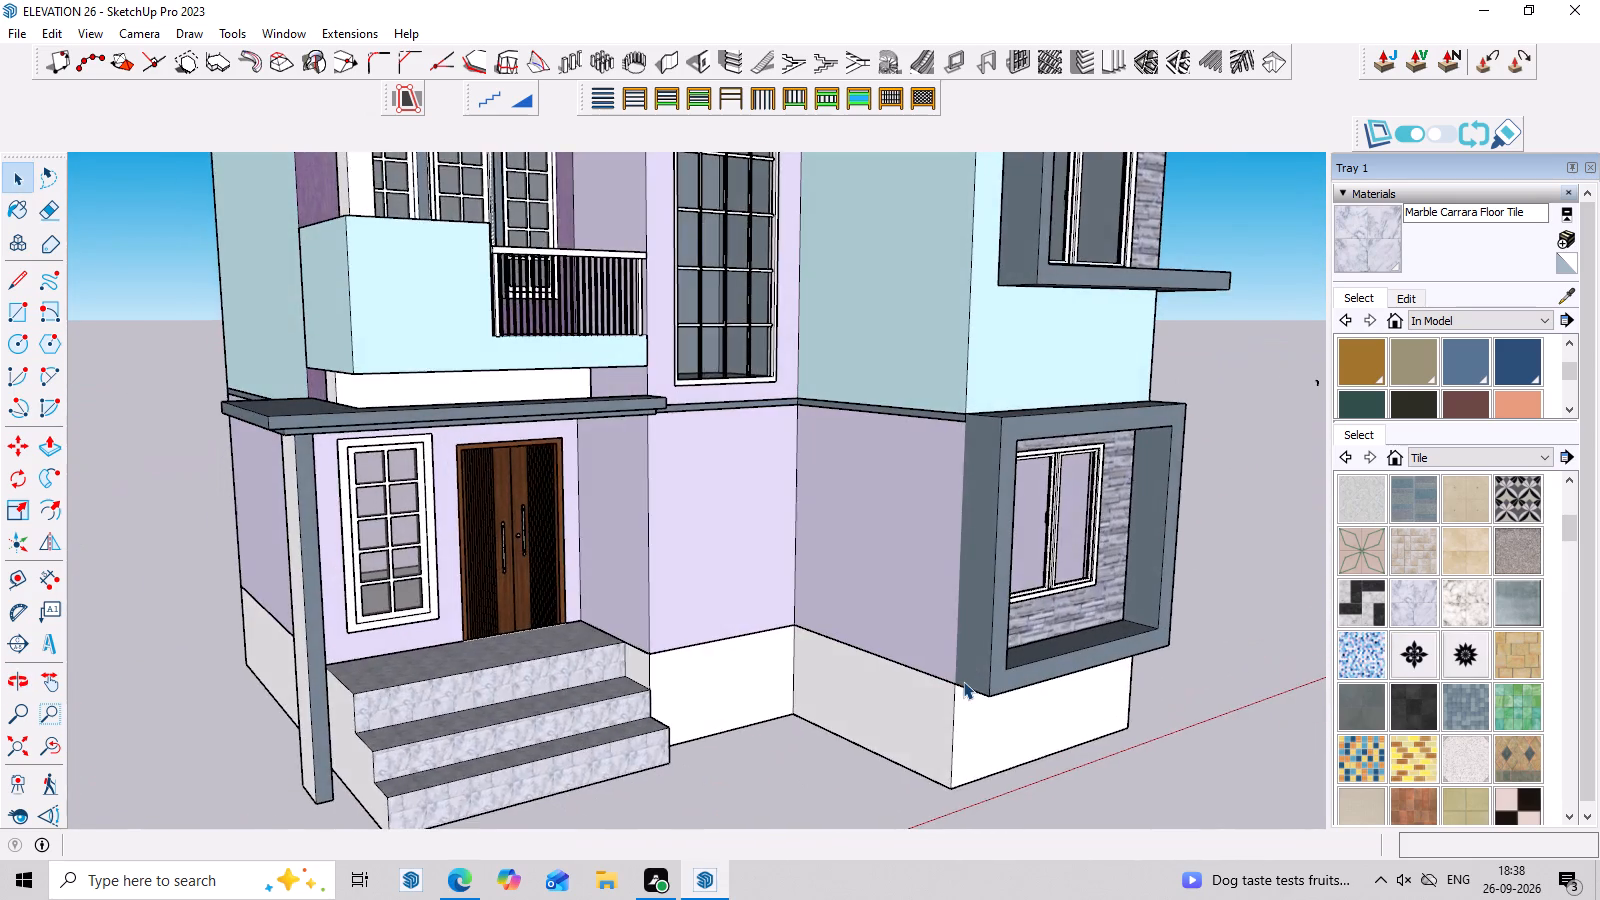
pyautogui.scroll(-11, 963, 681)
pyautogui.scroll(2, 973, 680)
pyautogui.moveTo(971, 680); pyautogui.dragTo(883, 641, button='middle')
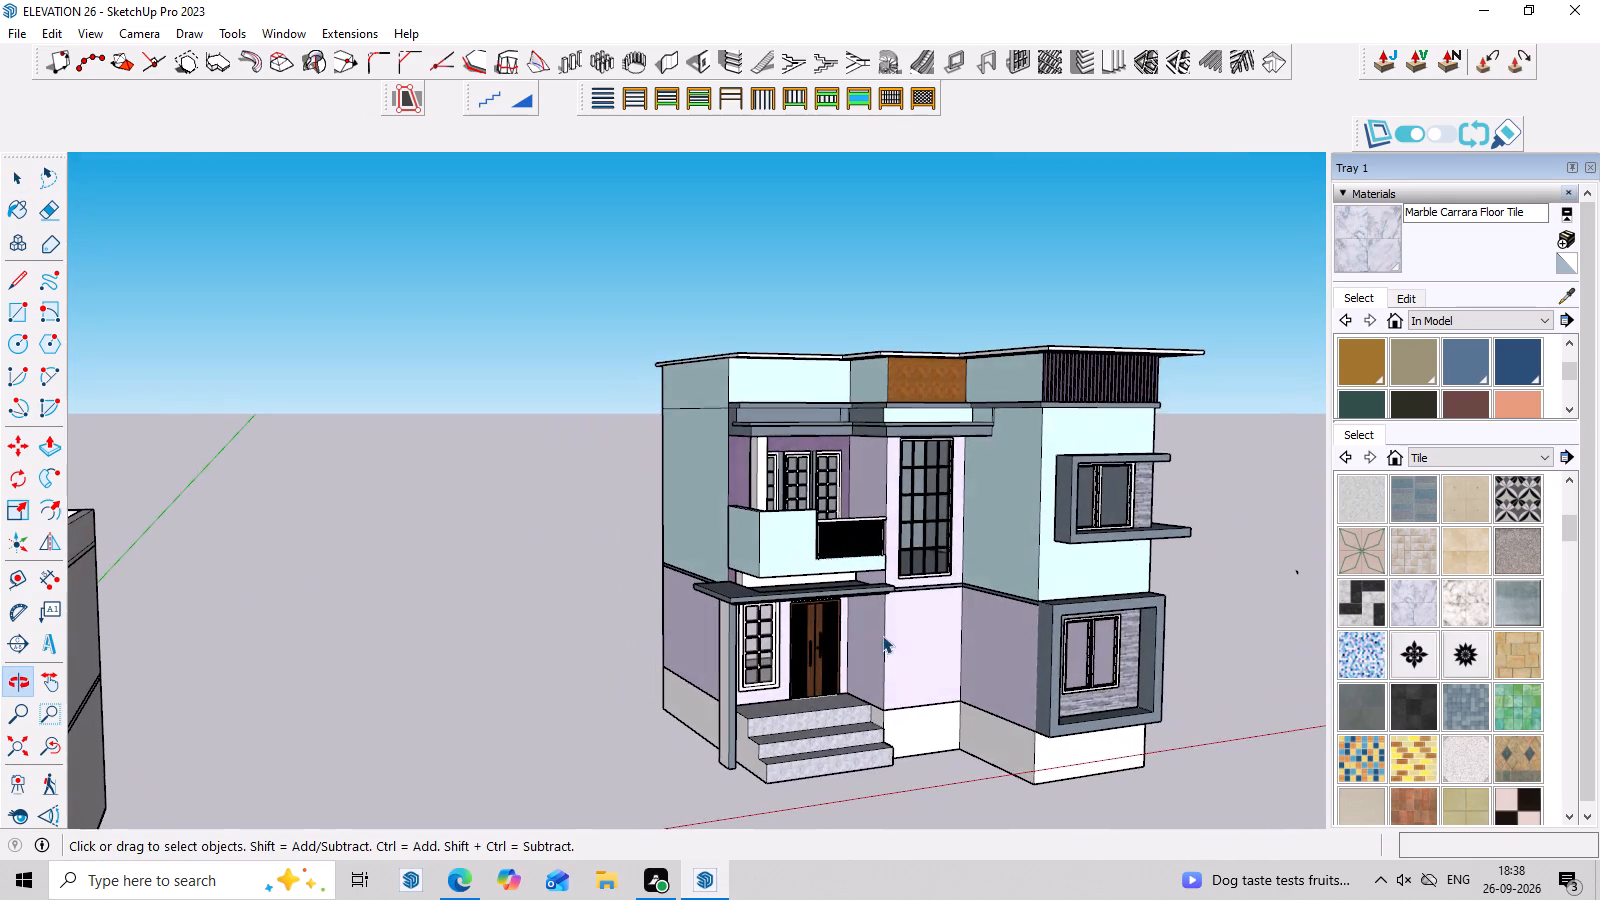
# Examine the overall front elevation from above, below and straight on, including the roof edge, cornices and projecting window frames.
pyautogui.scroll(-3, 666, 519)
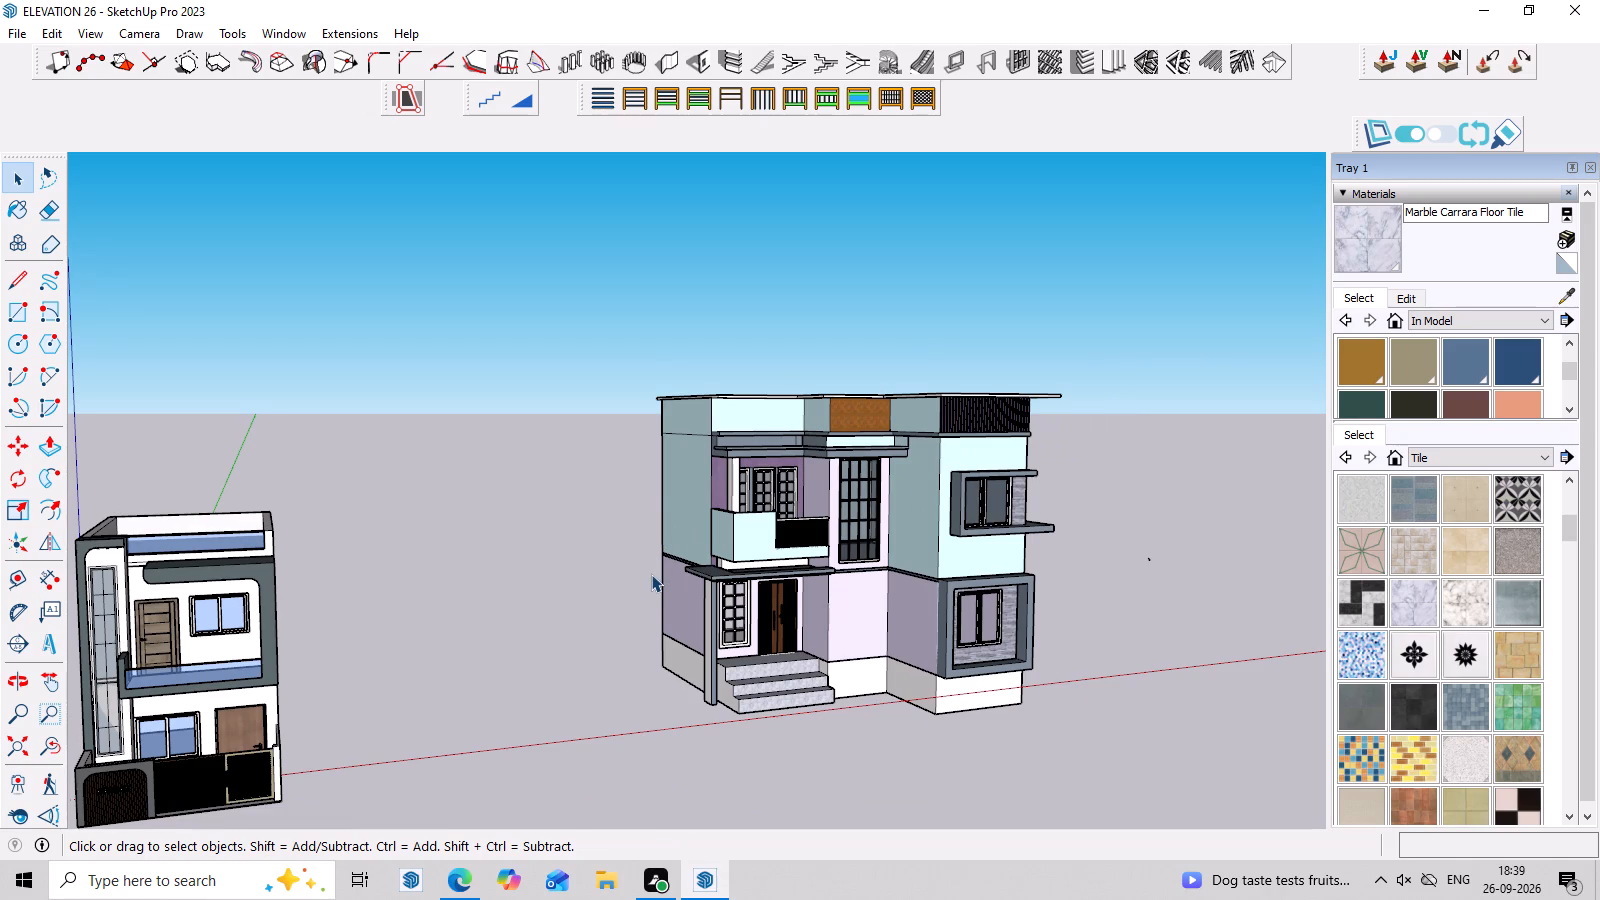
pyautogui.scroll(2, 859, 454)
pyautogui.scroll(3, 1231, 419)
pyautogui.moveTo(1221, 435); pyautogui.dragTo(1109, 487, button='middle')
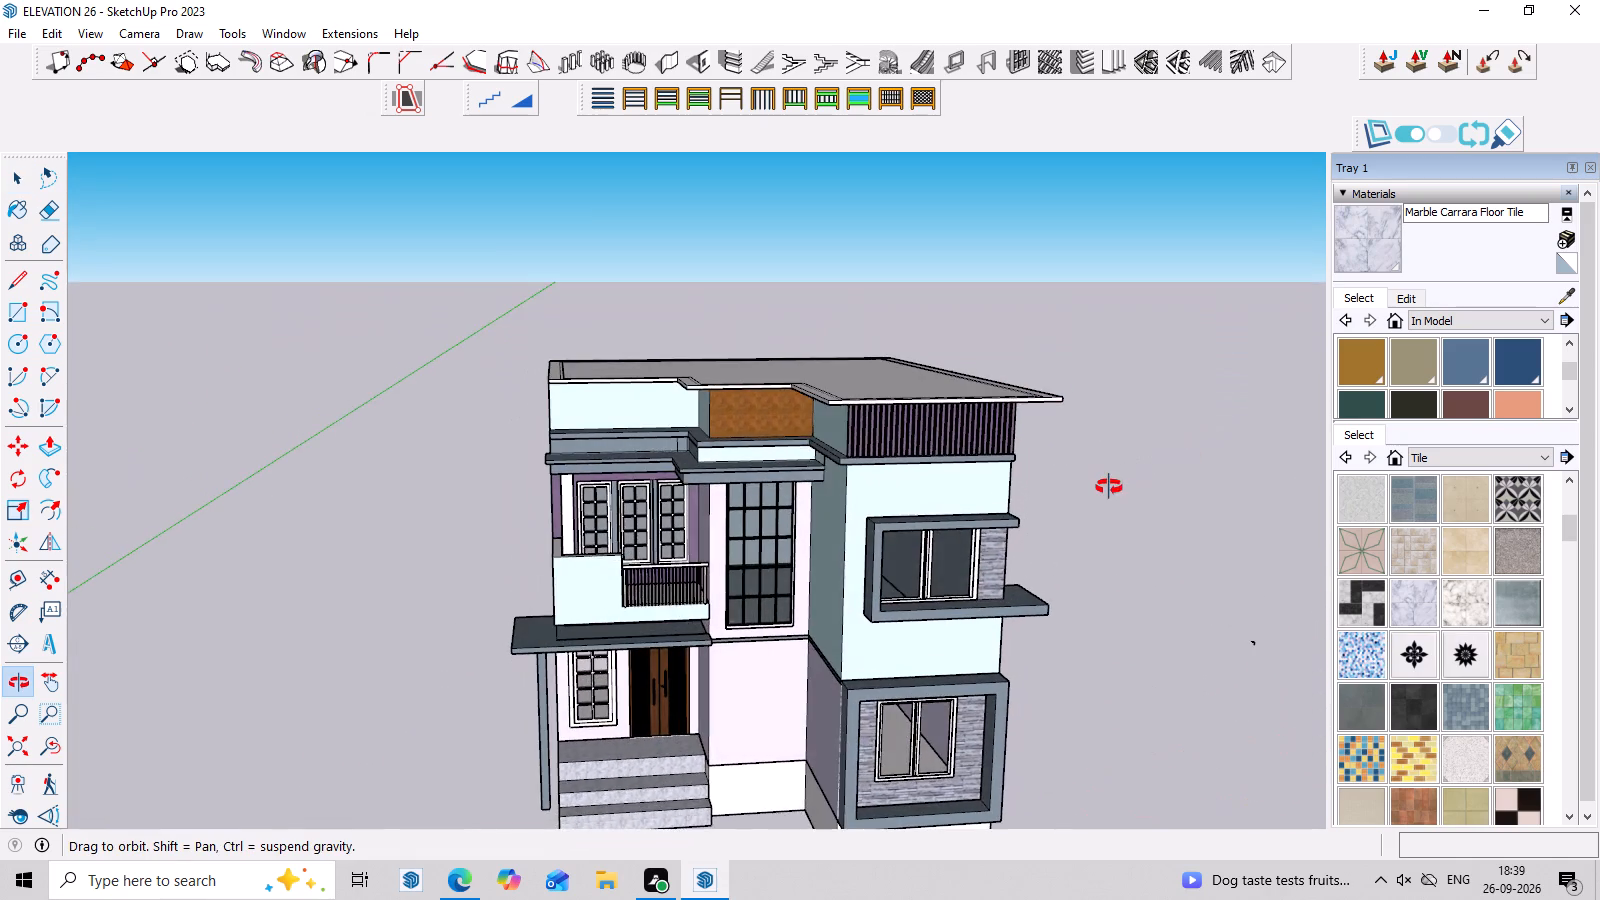
pyautogui.moveTo(1109, 487); pyautogui.dragTo(1091, 420, button='middle')
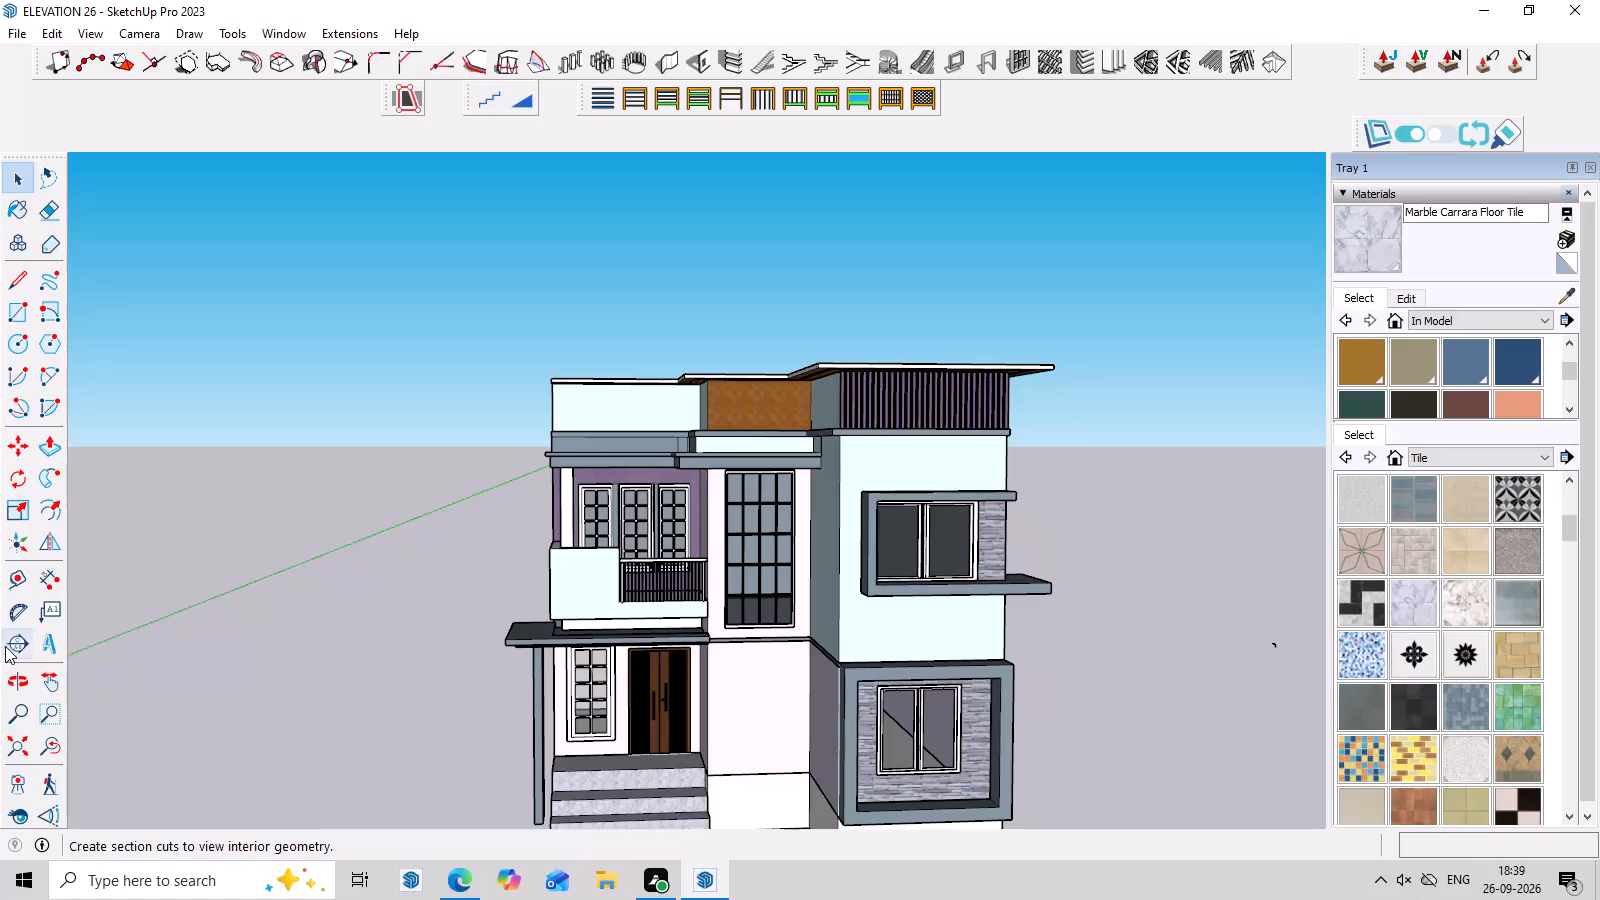
pyautogui.scroll(-5, 238, 551)
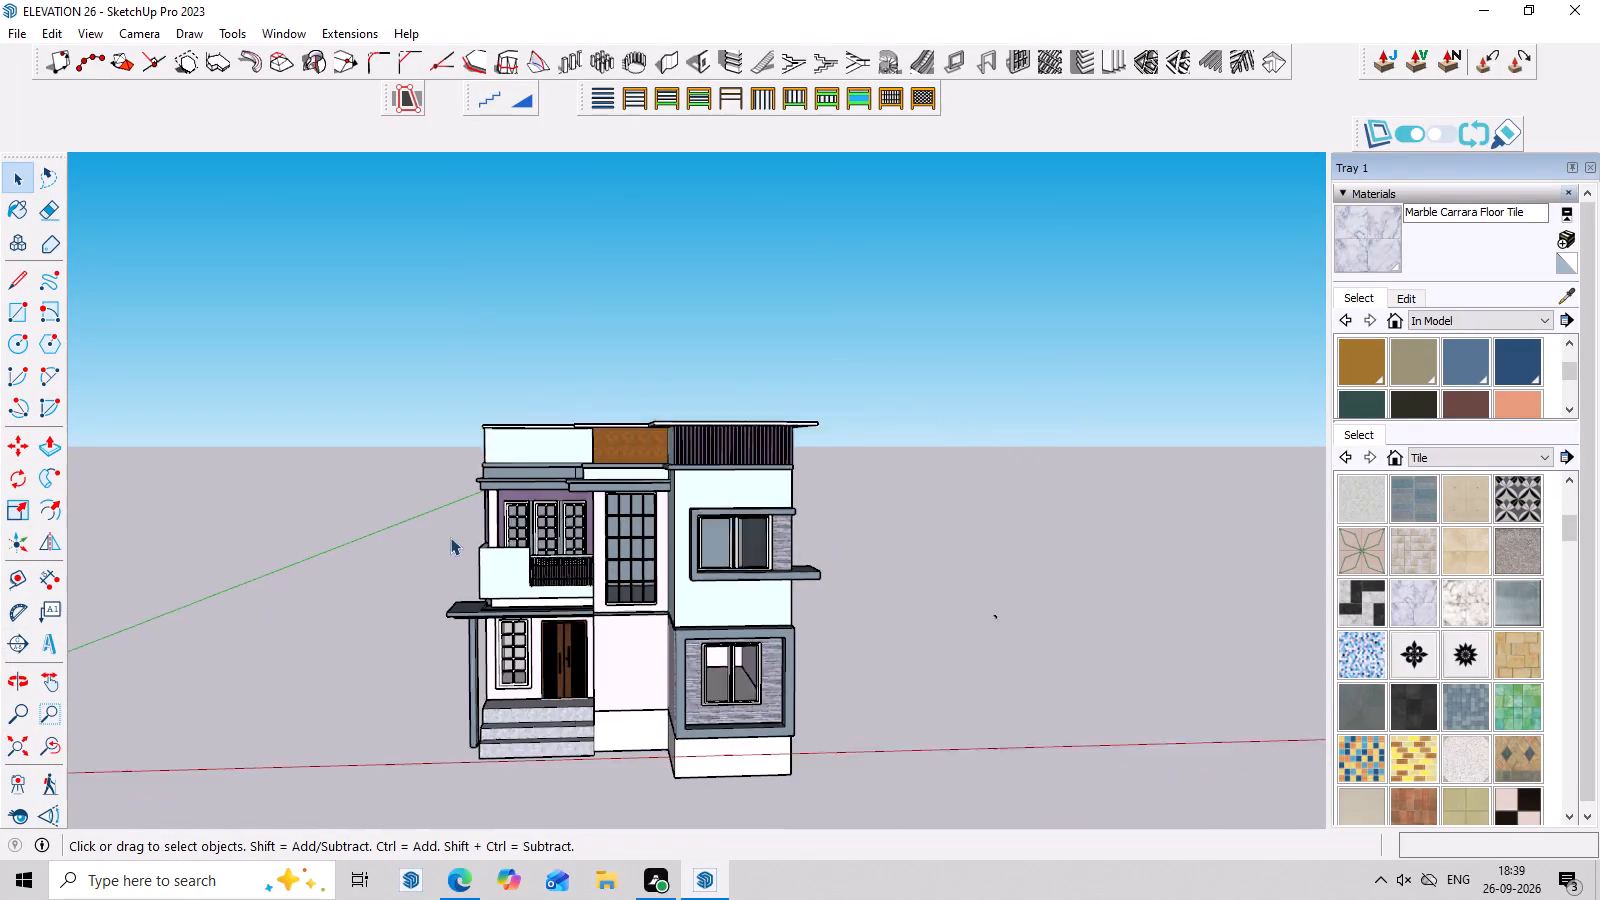
pyautogui.scroll(-1, 450, 537)
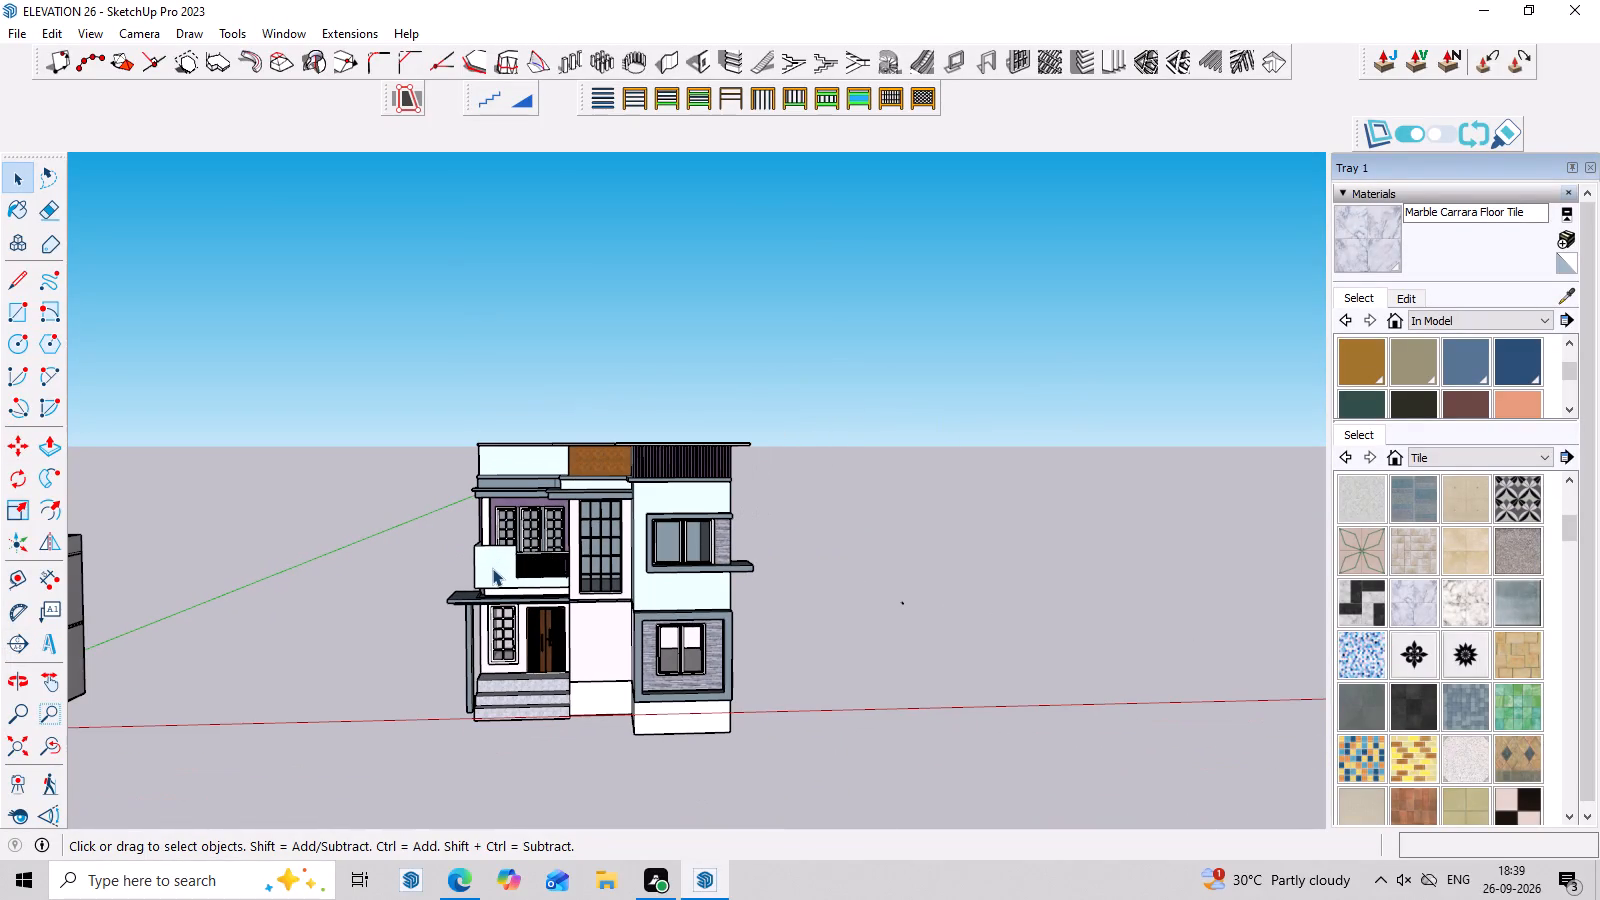
pyautogui.scroll(-3, 491, 581)
pyautogui.moveTo(521, 580); pyautogui.dragTo(572, 431, button='middle')
pyautogui.scroll(4, 551, 468)
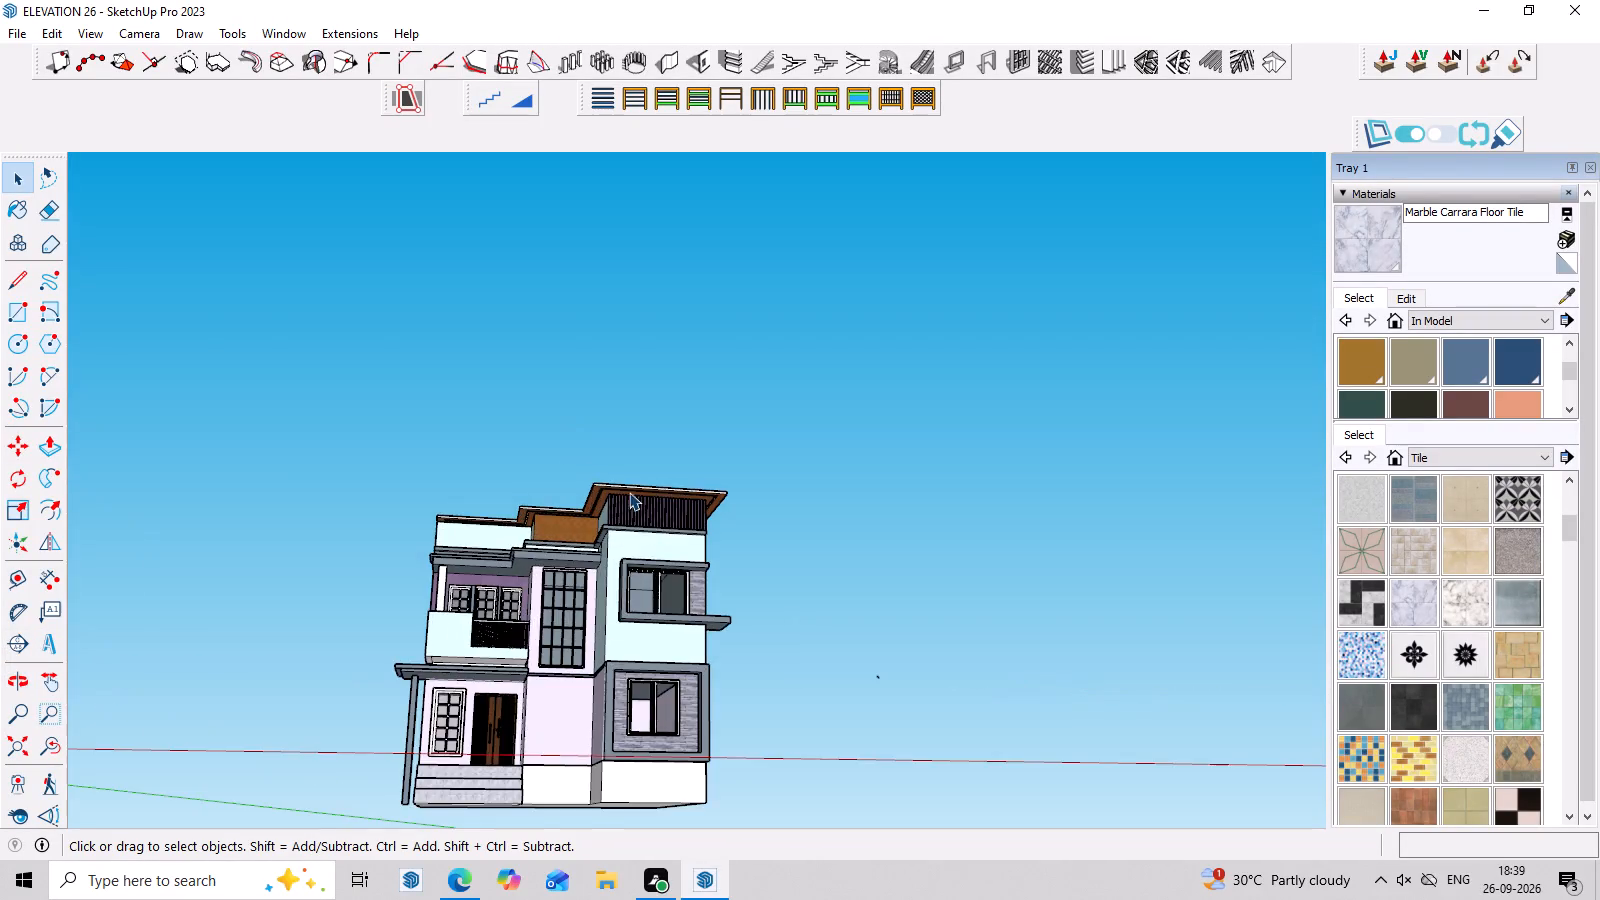
pyautogui.scroll(-4, 727, 510)
pyautogui.moveTo(944, 523); pyautogui.dragTo(953, 655, button='middle')
pyautogui.scroll(6, 572, 699)
pyautogui.moveTo(903, 685); pyautogui.dragTo(807, 731, button='middle')
pyautogui.scroll(4, 597, 669)
pyautogui.scroll(-3, 495, 617)
pyautogui.moveTo(687, 654); pyautogui.dragTo(781, 657, button='middle')
pyautogui.moveTo(883, 655); pyautogui.dragTo(824, 668, button='middle')
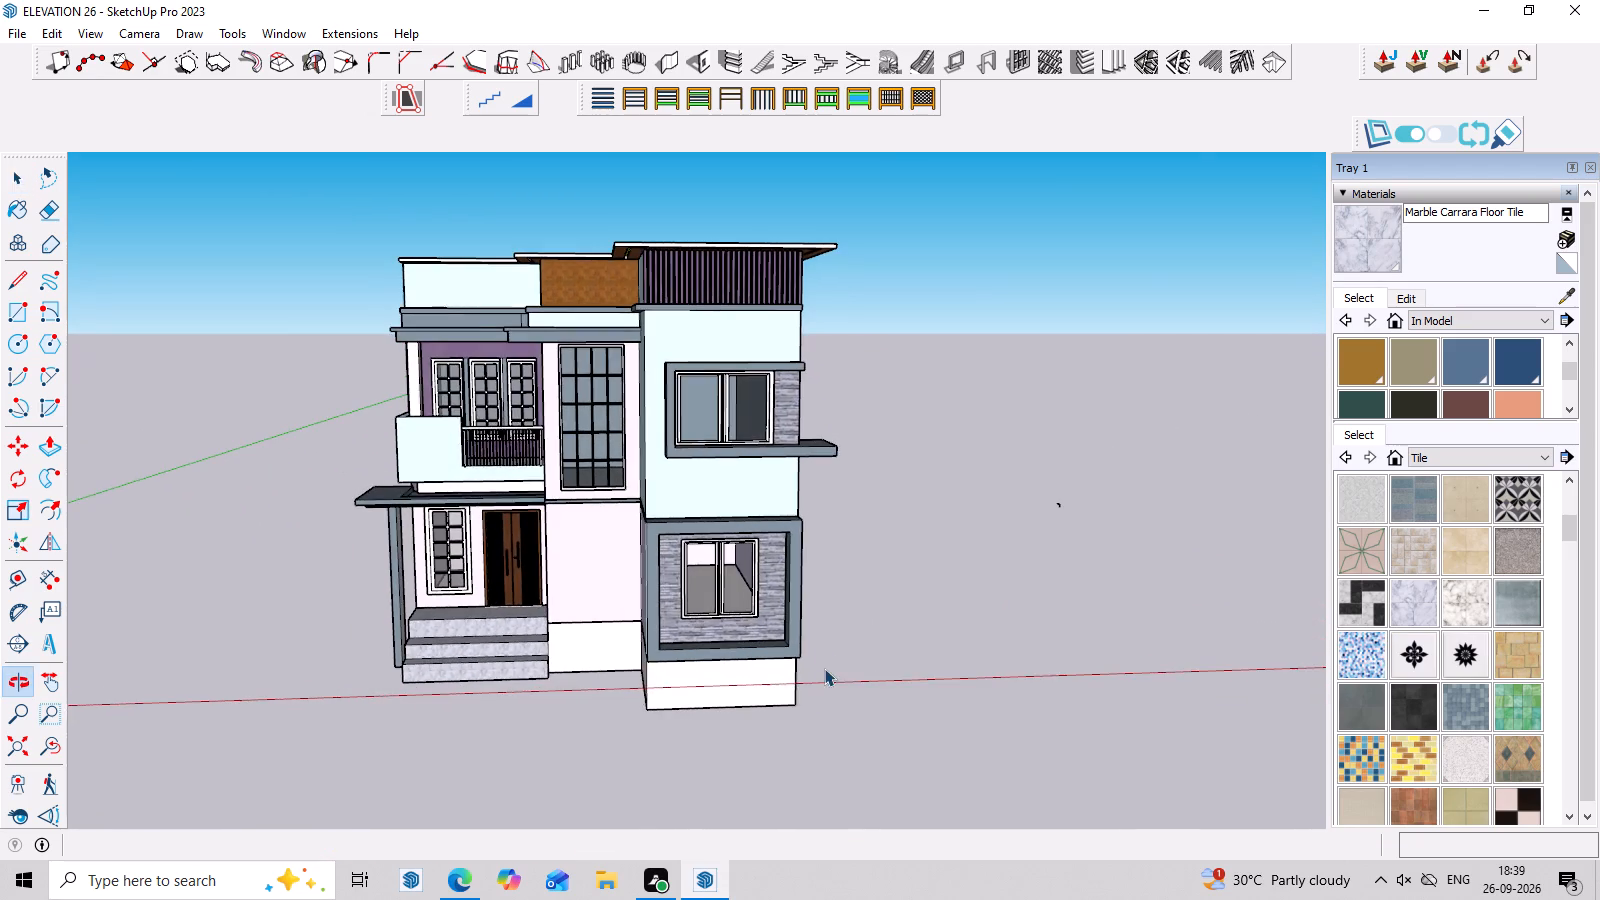
pyautogui.scroll(6, 543, 367)
pyautogui.moveTo(680, 386); pyautogui.dragTo(807, 394, button='middle')
pyautogui.scroll(1, 825, 396)
pyautogui.scroll(-8, 825, 396)
pyautogui.moveTo(1029, 511); pyautogui.dragTo(952, 576, button='middle')
pyautogui.scroll(3, 952, 576)
pyautogui.moveTo(952, 576); pyautogui.dragTo(939, 487, button='middle')
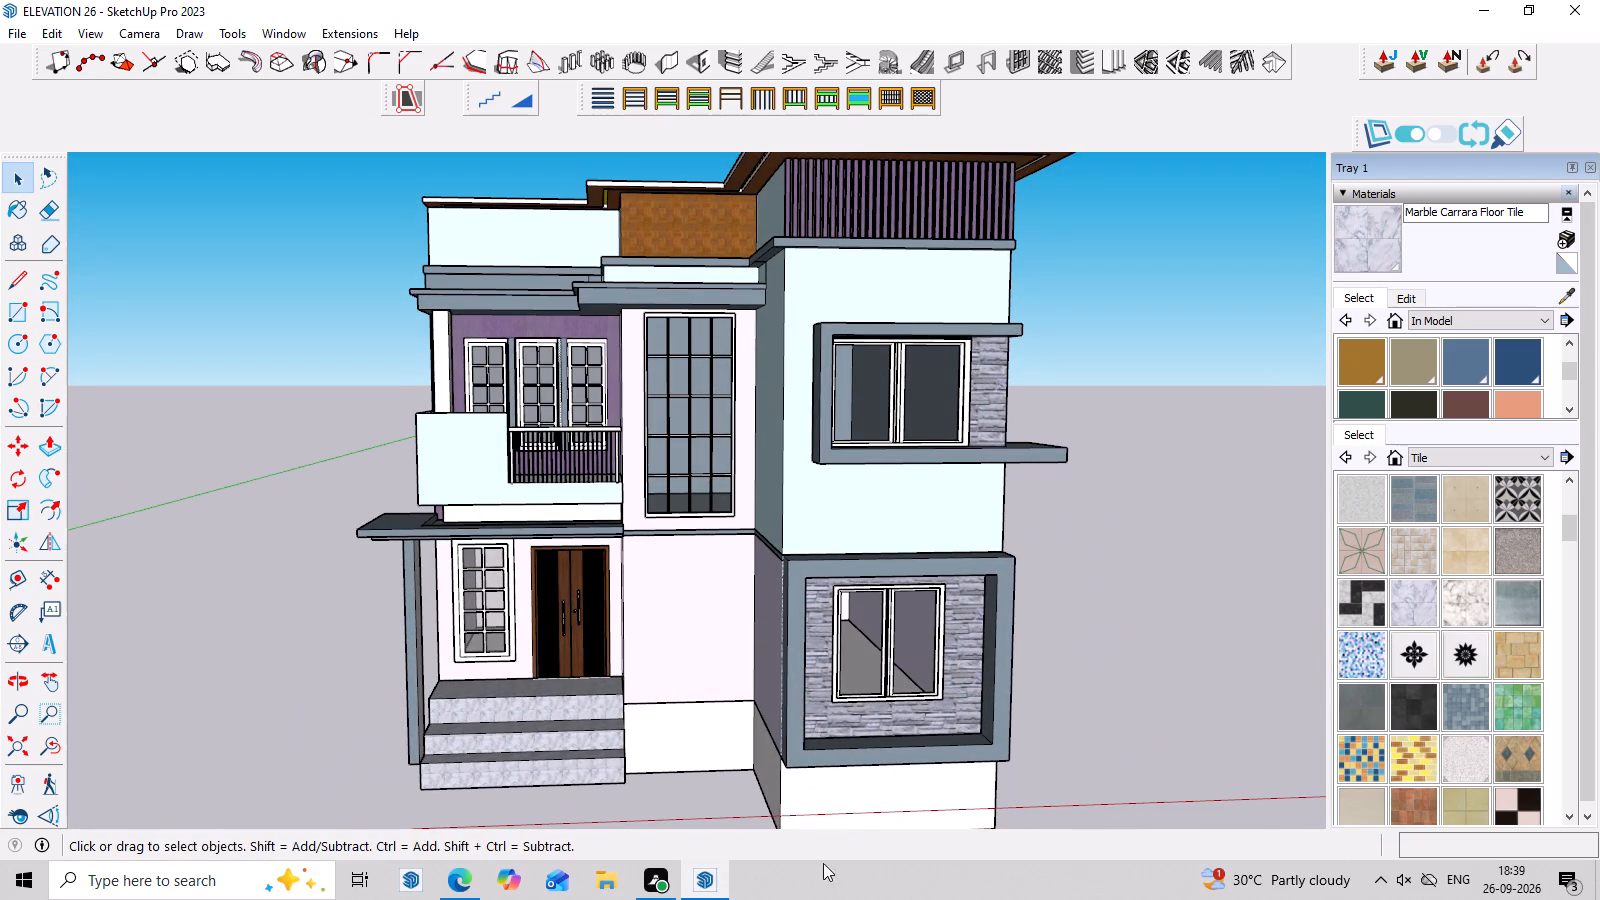
# Paint the underside of the grey cornice slab above the balcony and tall grid window with the in-model termopan material, and leave the group.
pyautogui.scroll(3, 545, 580)
pyautogui.moveTo(668, 371); pyautogui.dragTo(673, 255, button='middle')
pyautogui.click(637, 162)
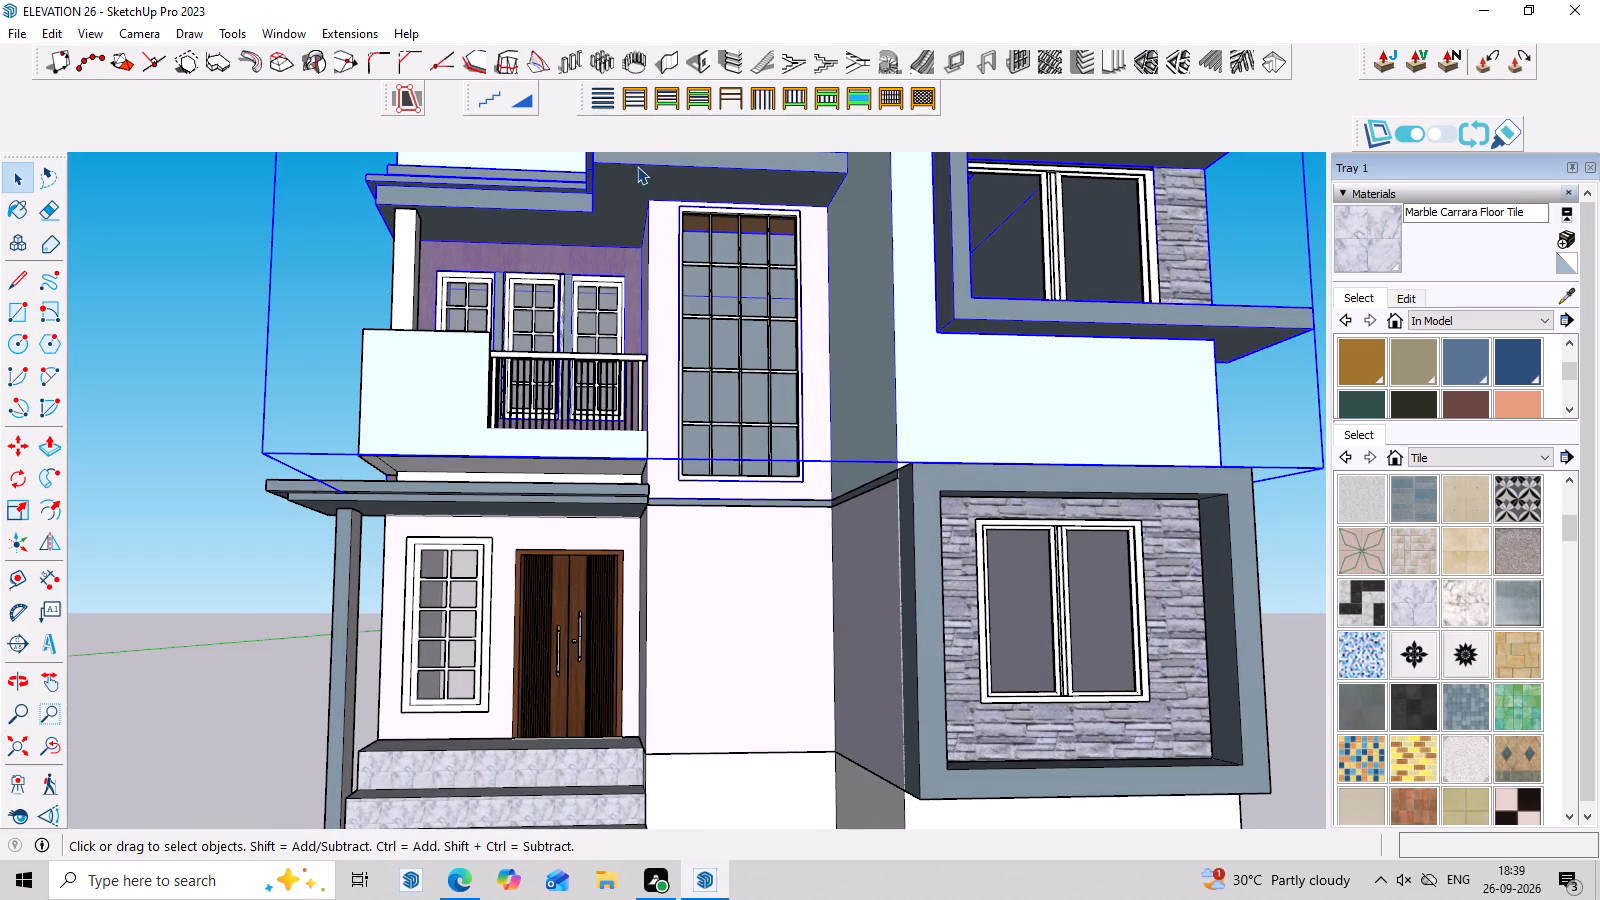
pyautogui.doubleClick(634, 173)
pyautogui.click(631, 177)
pyautogui.doubleClick(631, 178)
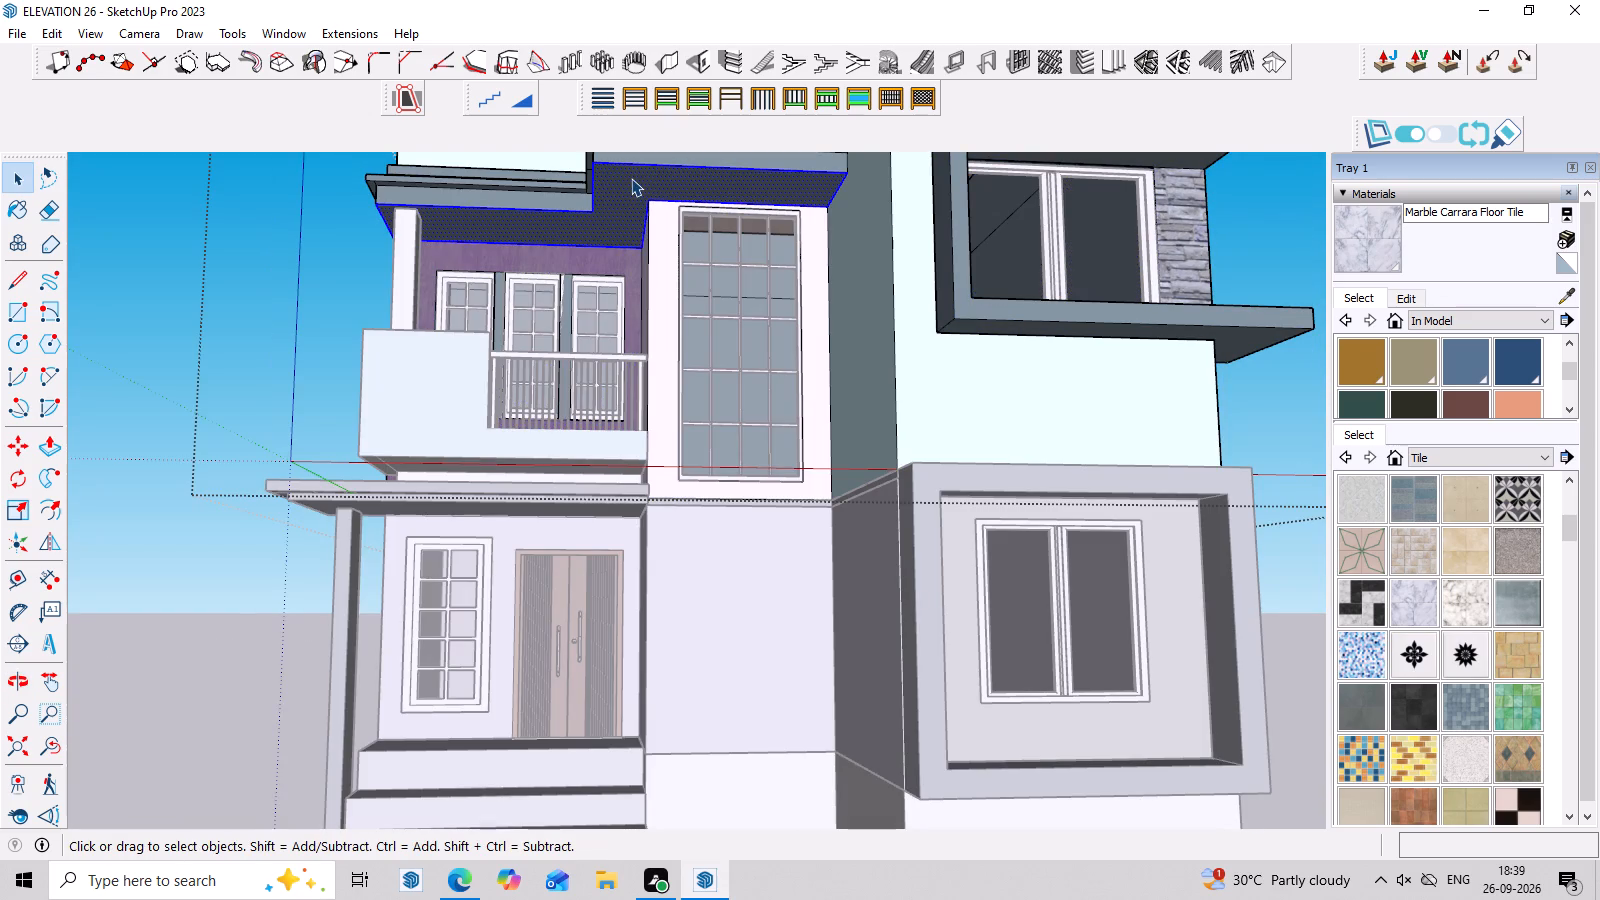
pyautogui.click(1475, 316)
pyautogui.scroll(-6, 1417, 361)
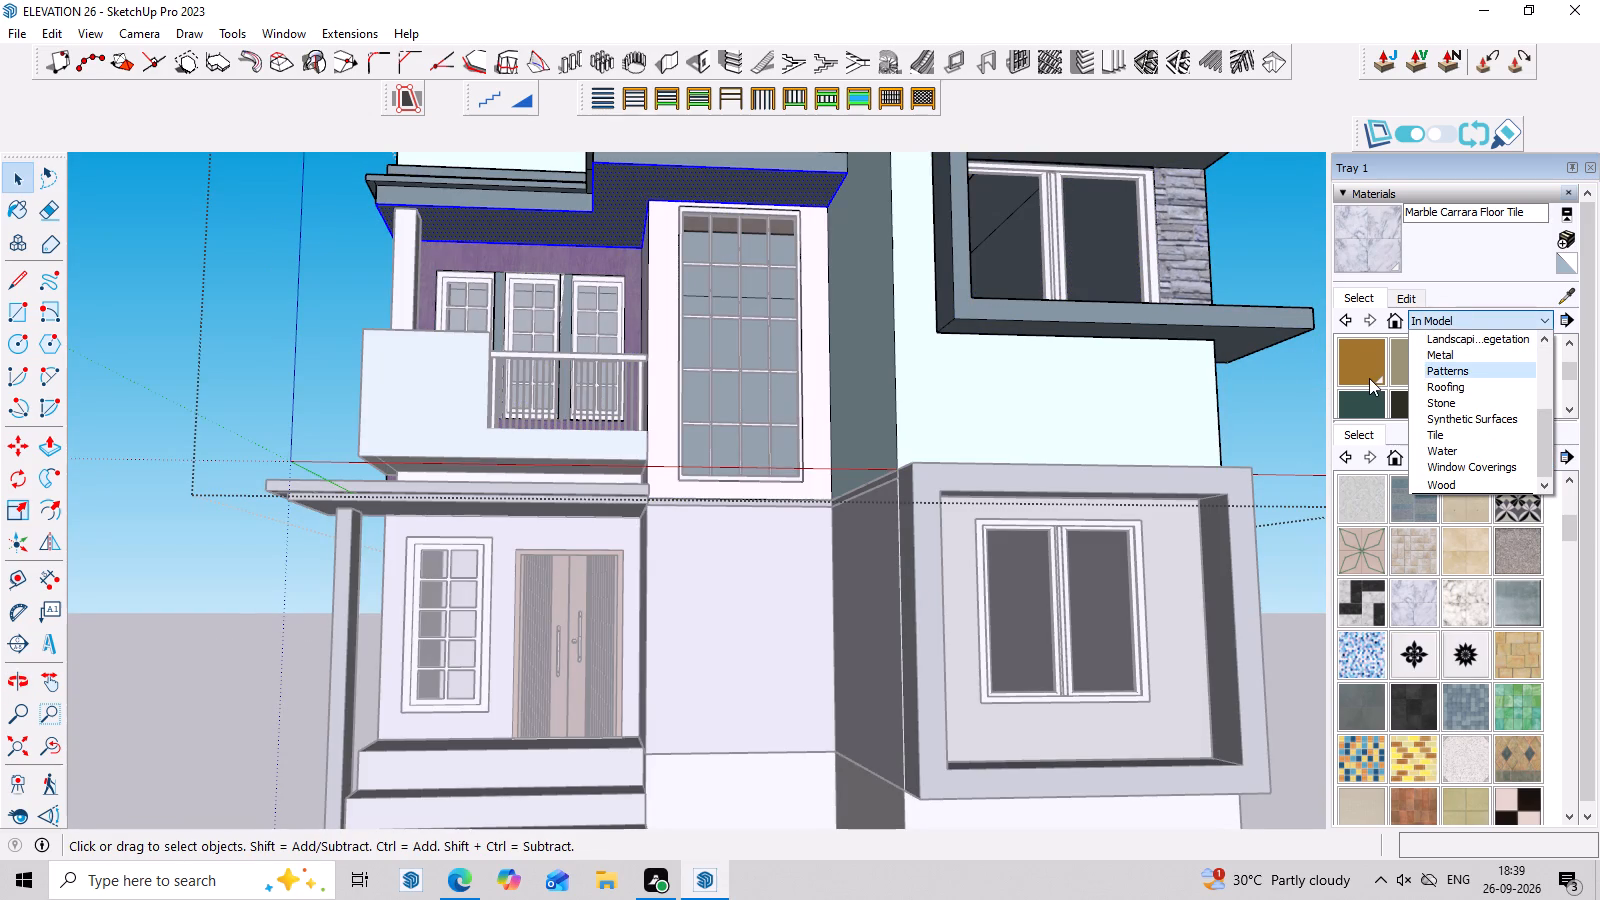
pyautogui.scroll(-4, 1369, 378)
pyautogui.click(1279, 255)
pyautogui.scroll(-9, 1433, 370)
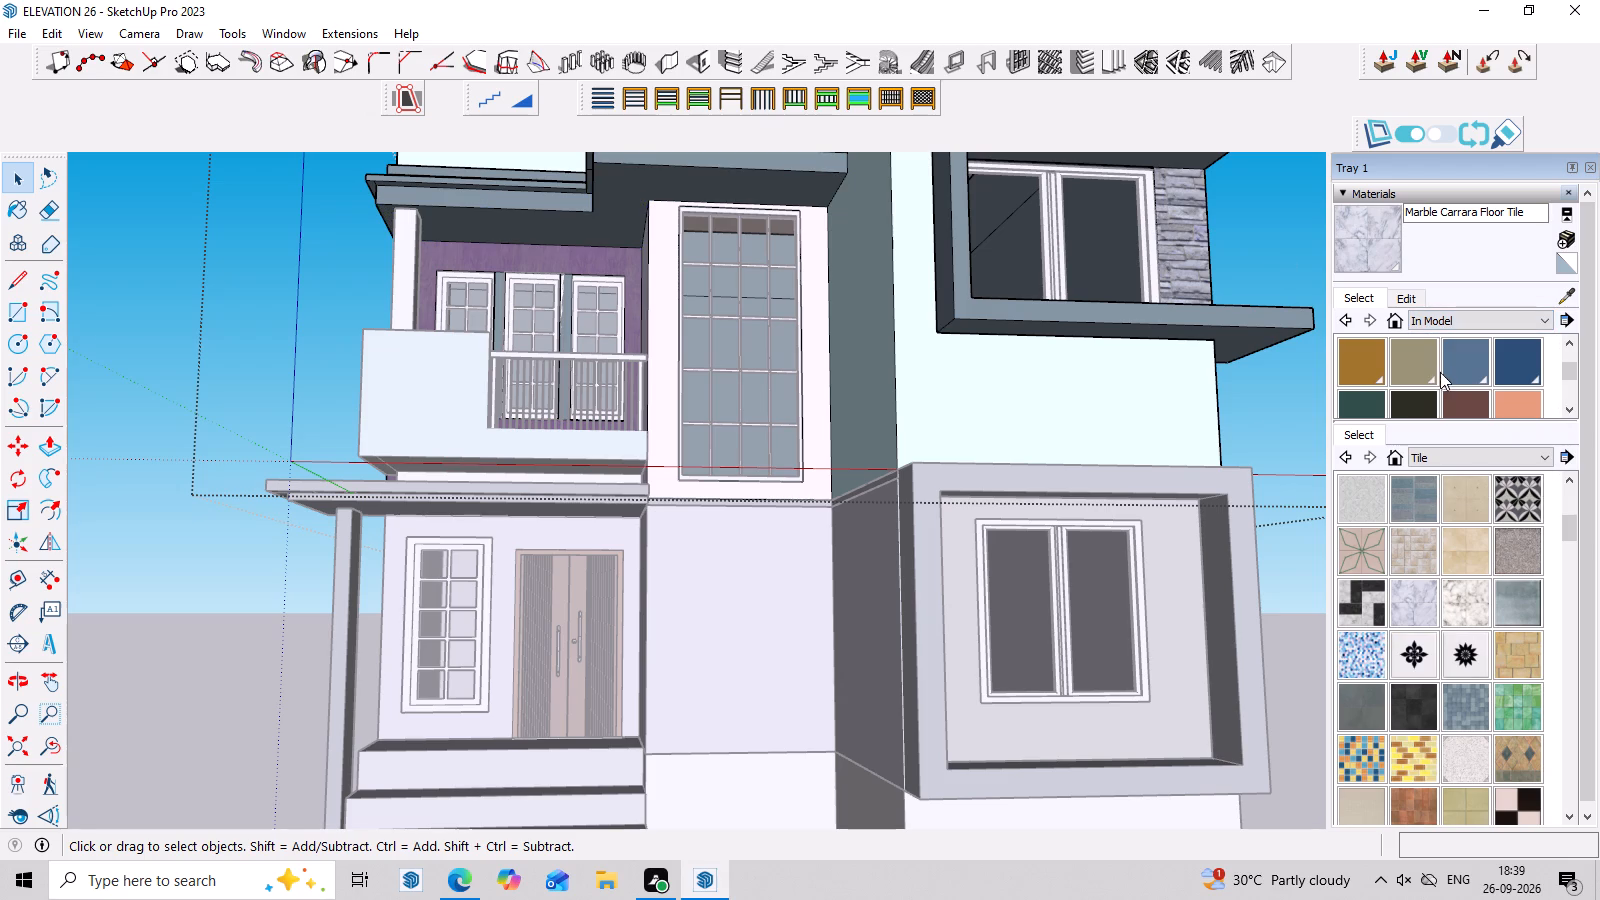
pyautogui.click(1368, 362)
pyautogui.scroll(1, 775, 248)
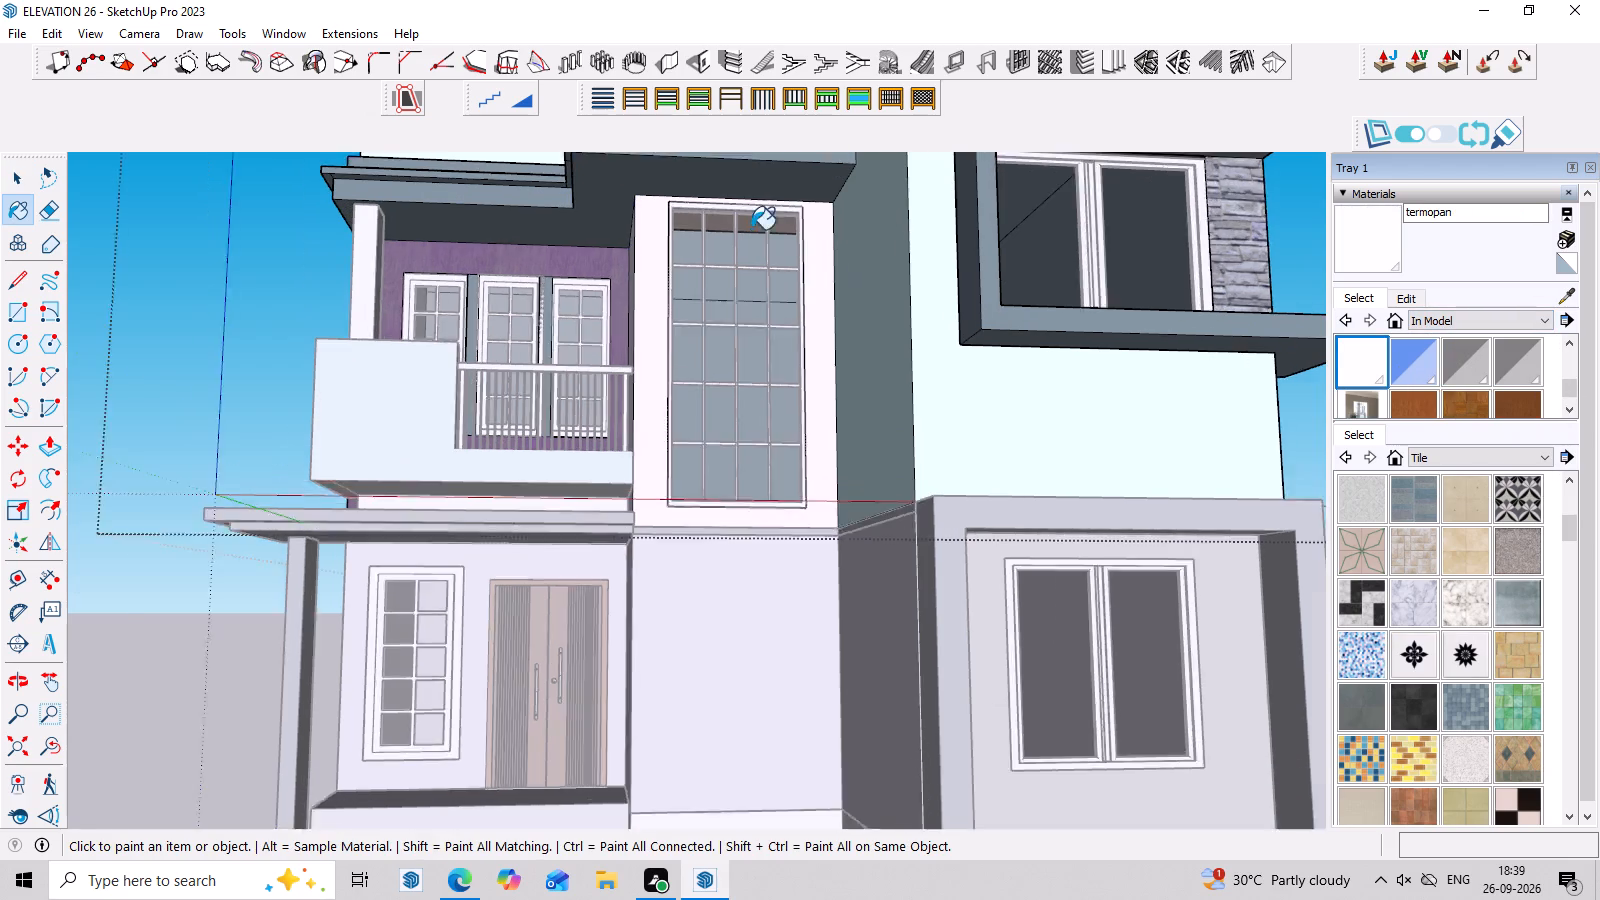
pyautogui.scroll(1, 751, 229)
pyautogui.click(726, 180)
pyautogui.scroll(-7, 745, 220)
pyautogui.moveTo(735, 427); pyautogui.dragTo(723, 598, button='middle')
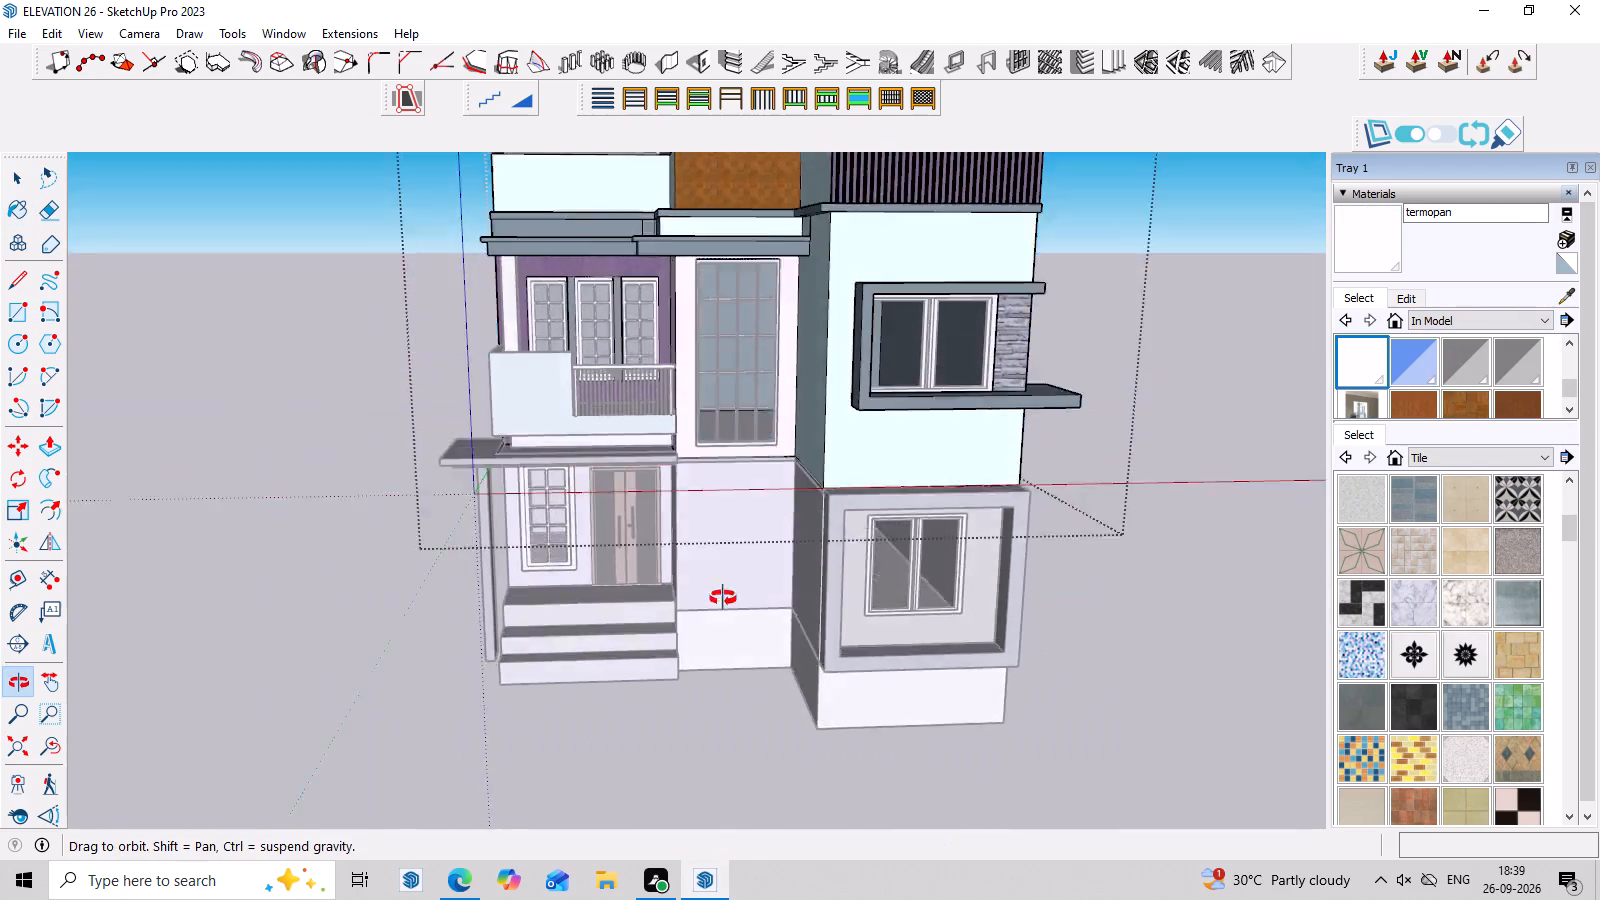
pyautogui.moveTo(723, 598); pyautogui.dragTo(718, 726, button='middle')
pyautogui.moveTo(707, 358); pyautogui.dragTo(726, 207, button='middle')
pyautogui.press('space')
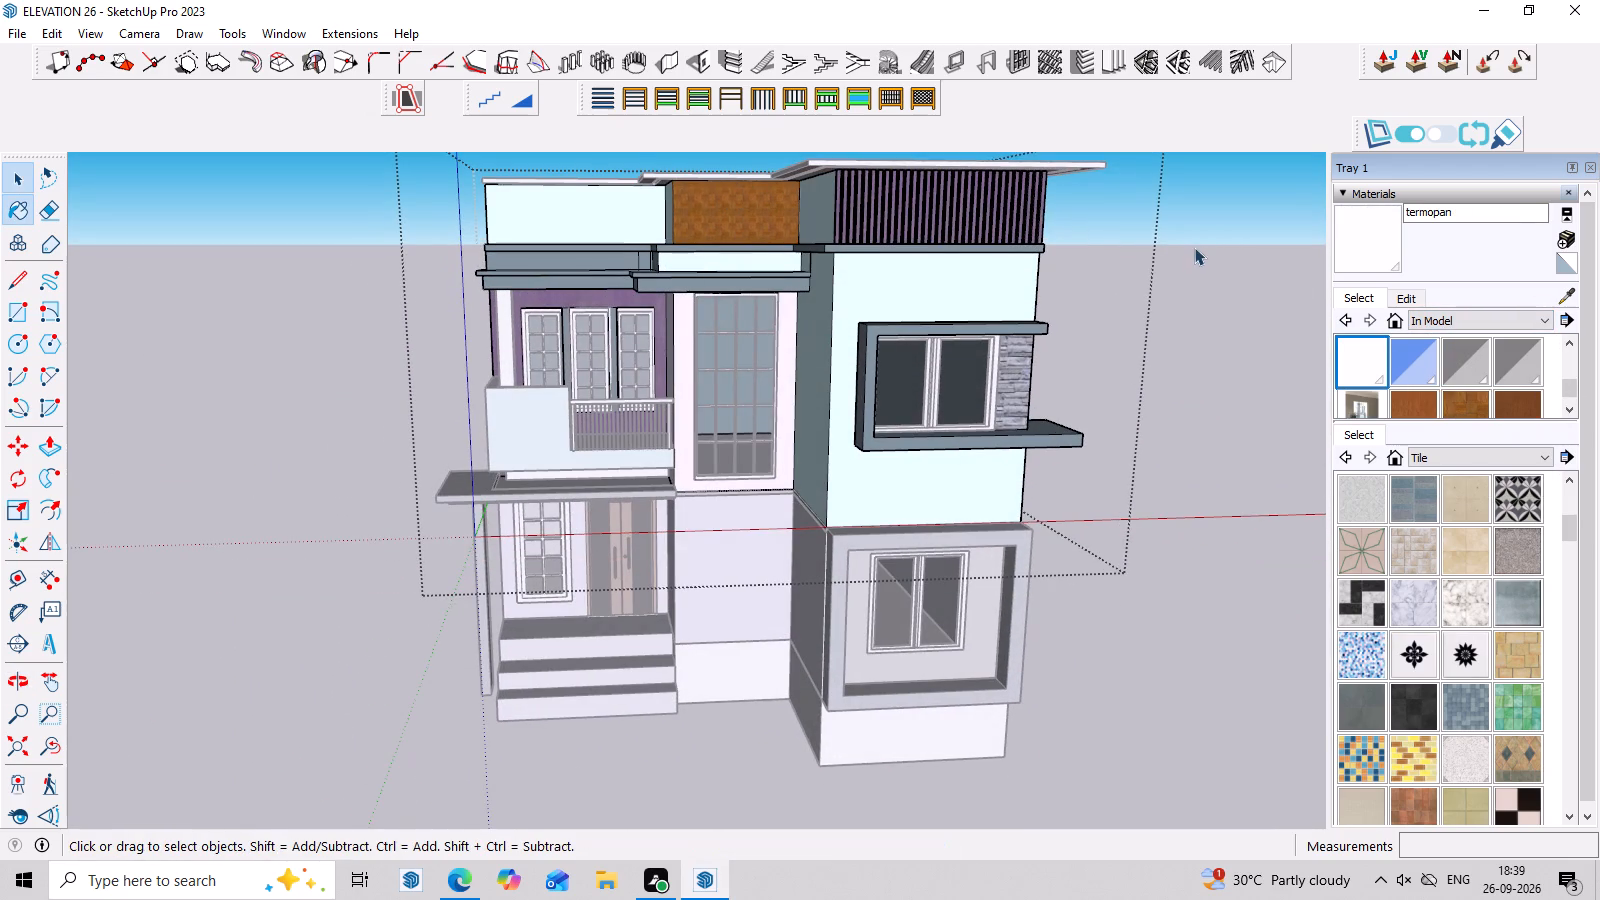
pyautogui.click(1194, 250)
# Examine the house front from below, above and both sides to judge the repainted cornice underside against the facade.
pyautogui.moveTo(1131, 419); pyautogui.dragTo(1082, 178, button='middle')
pyautogui.scroll(-4, 1029, 253)
pyautogui.moveTo(1048, 346); pyautogui.dragTo(1056, 507, button='middle')
pyautogui.scroll(2, 1056, 507)
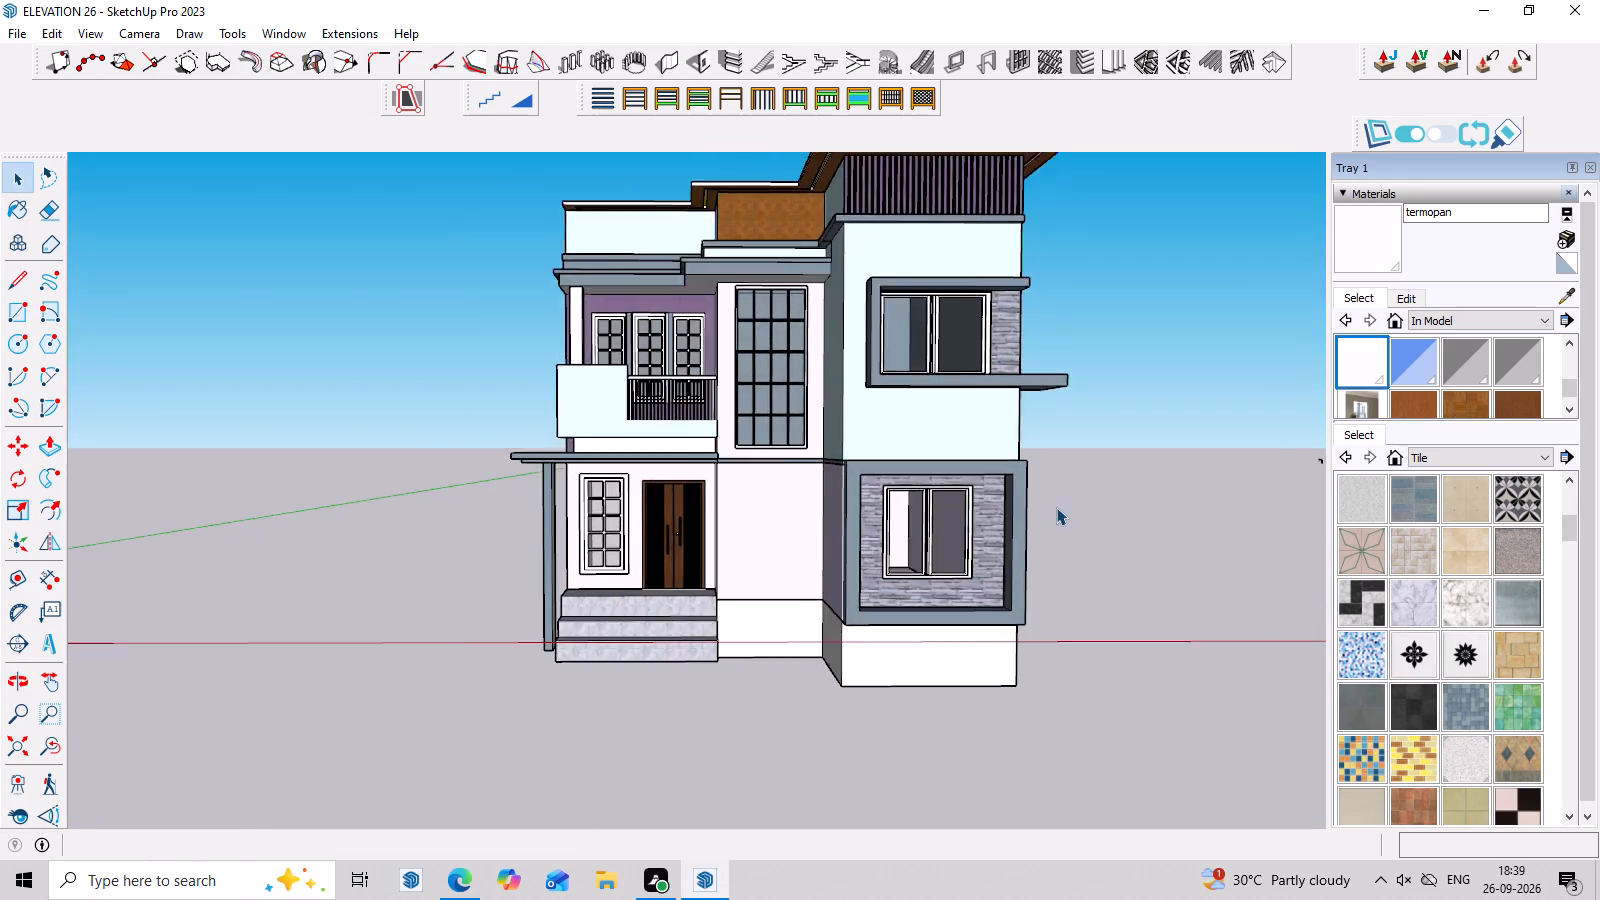
pyautogui.scroll(1, 1056, 507)
pyautogui.moveTo(1059, 504); pyautogui.dragTo(878, 402, button='middle')
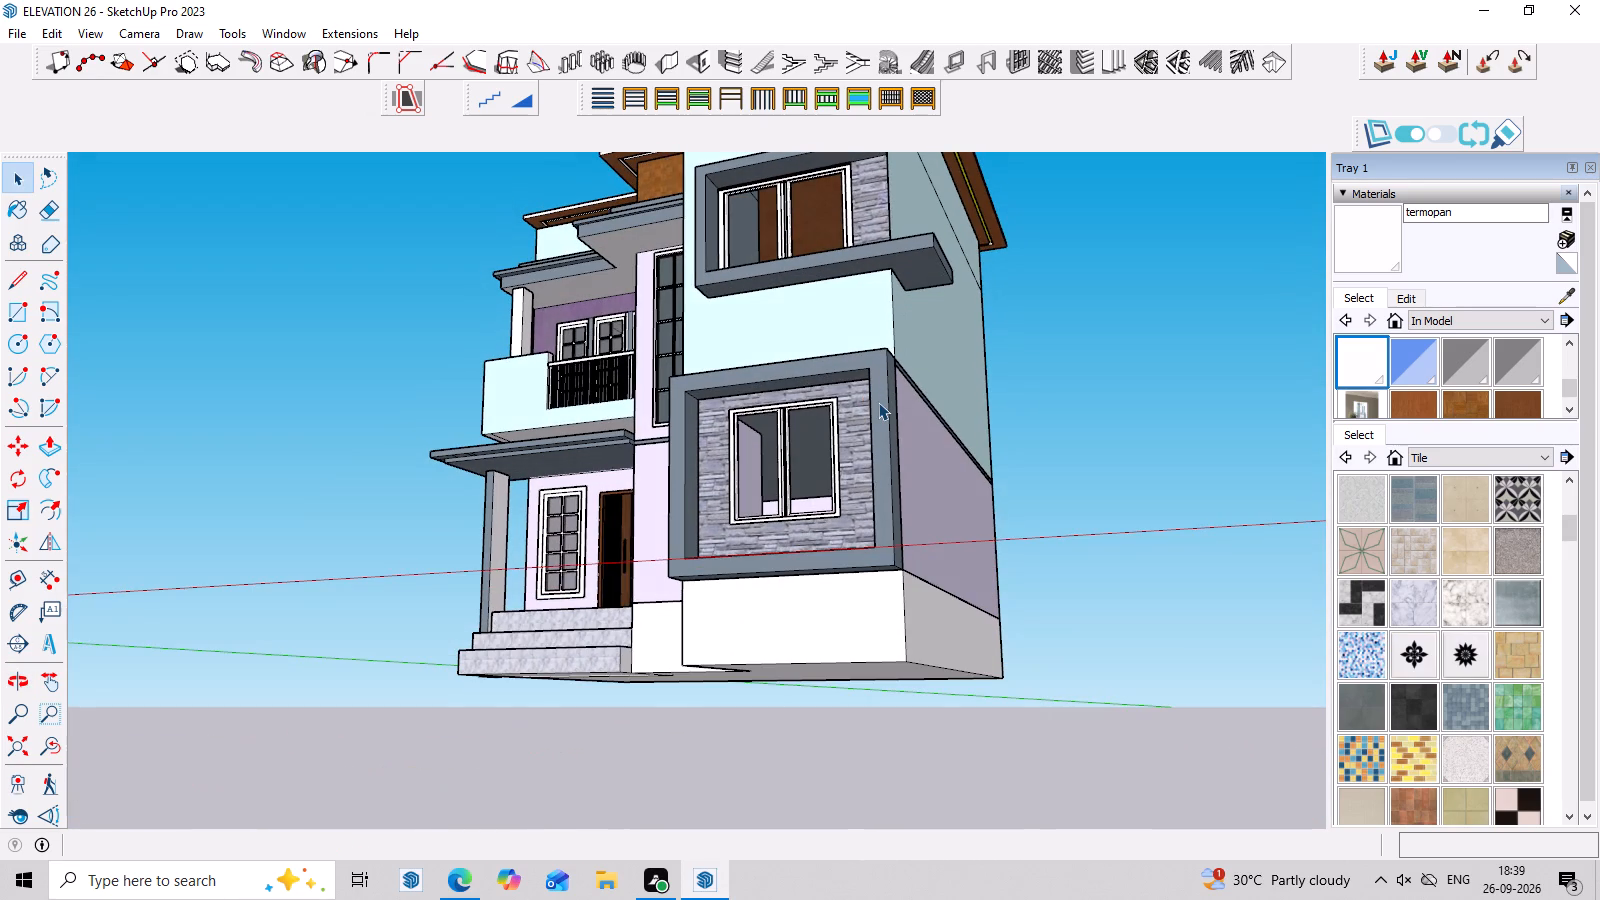
pyautogui.scroll(-8, 773, 552)
pyautogui.moveTo(783, 635); pyautogui.dragTo(994, 786, button='middle')
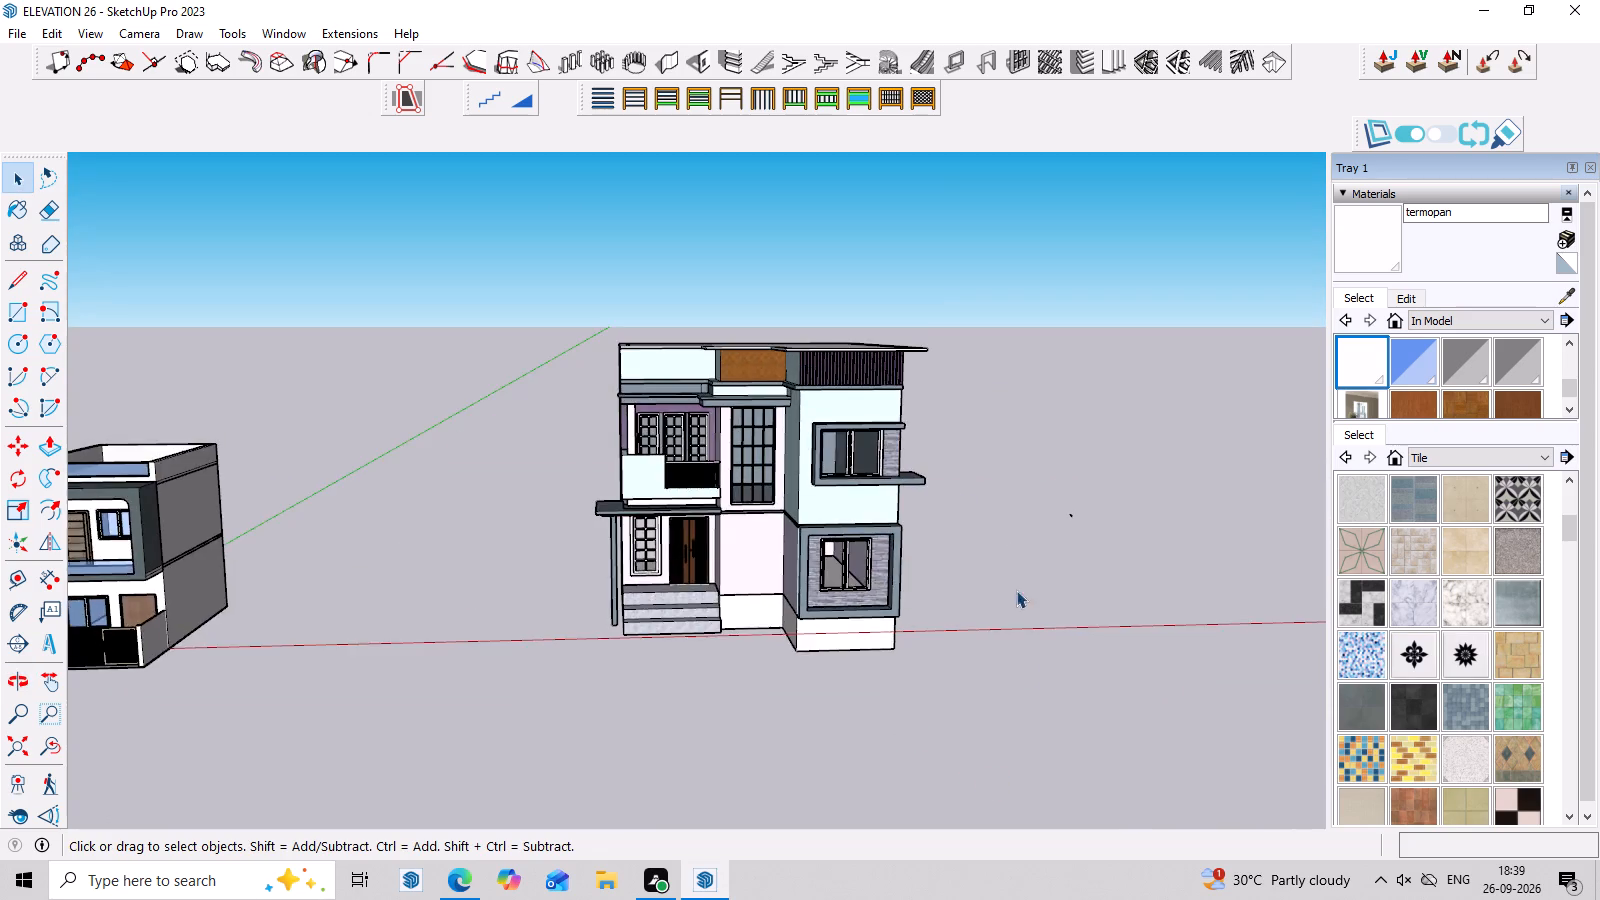
pyautogui.scroll(6, 923, 465)
pyautogui.moveTo(1011, 529); pyautogui.dragTo(1143, 455, button='middle')
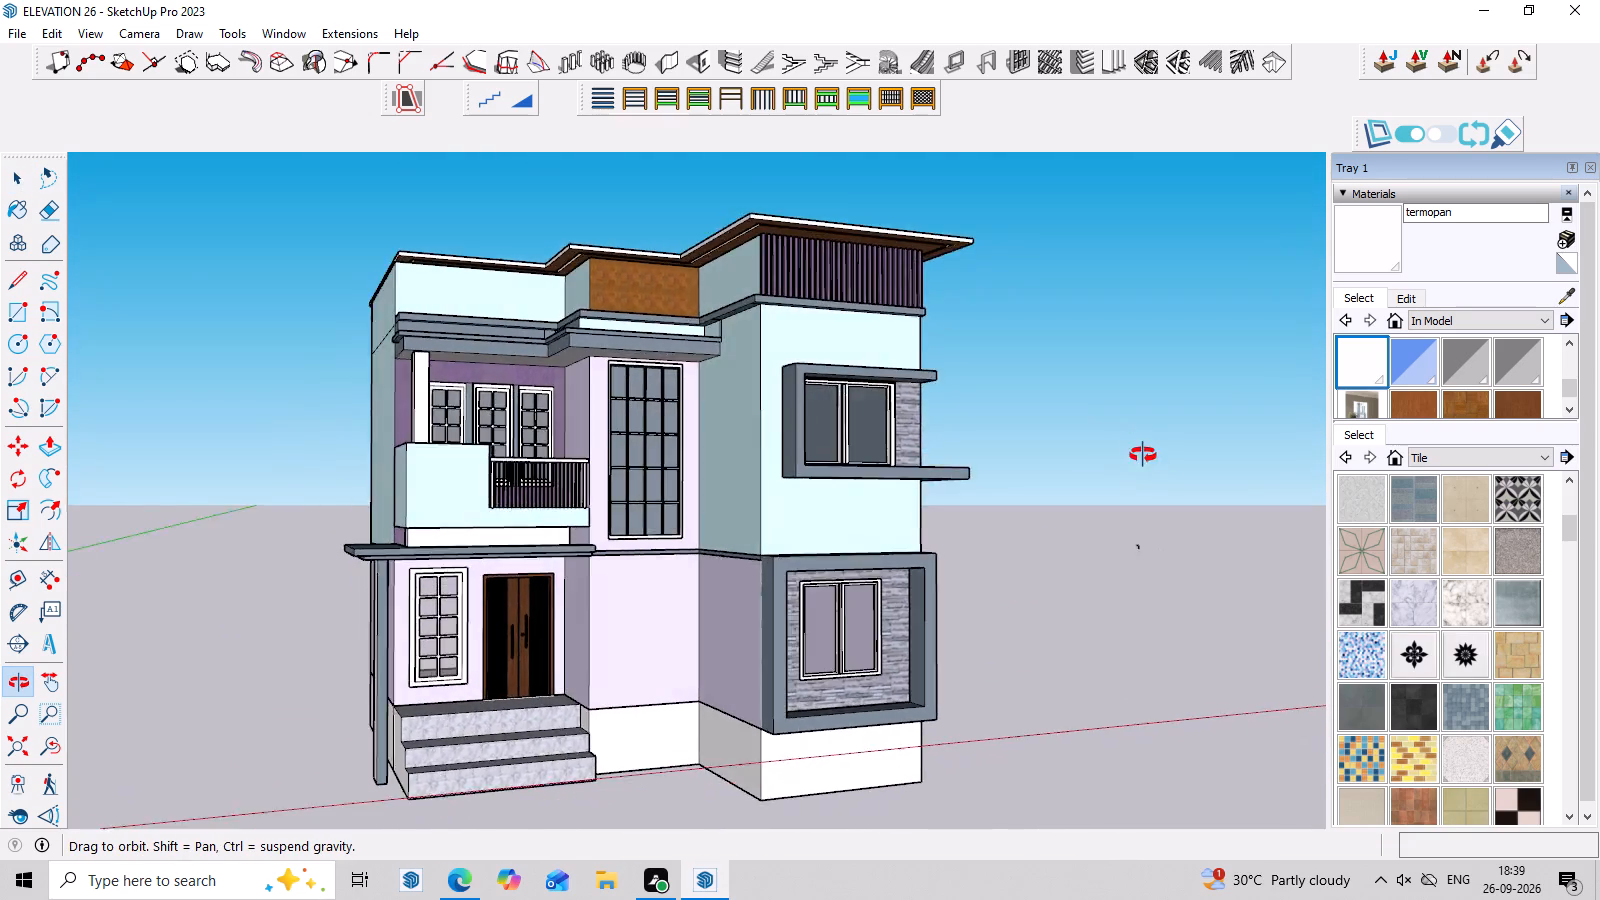
pyautogui.moveTo(1143, 455); pyautogui.dragTo(988, 392, button='middle')
pyautogui.scroll(3, 639, 503)
pyautogui.scroll(-4, 709, 541)
pyautogui.moveTo(749, 594); pyautogui.dragTo(781, 689, button='middle')
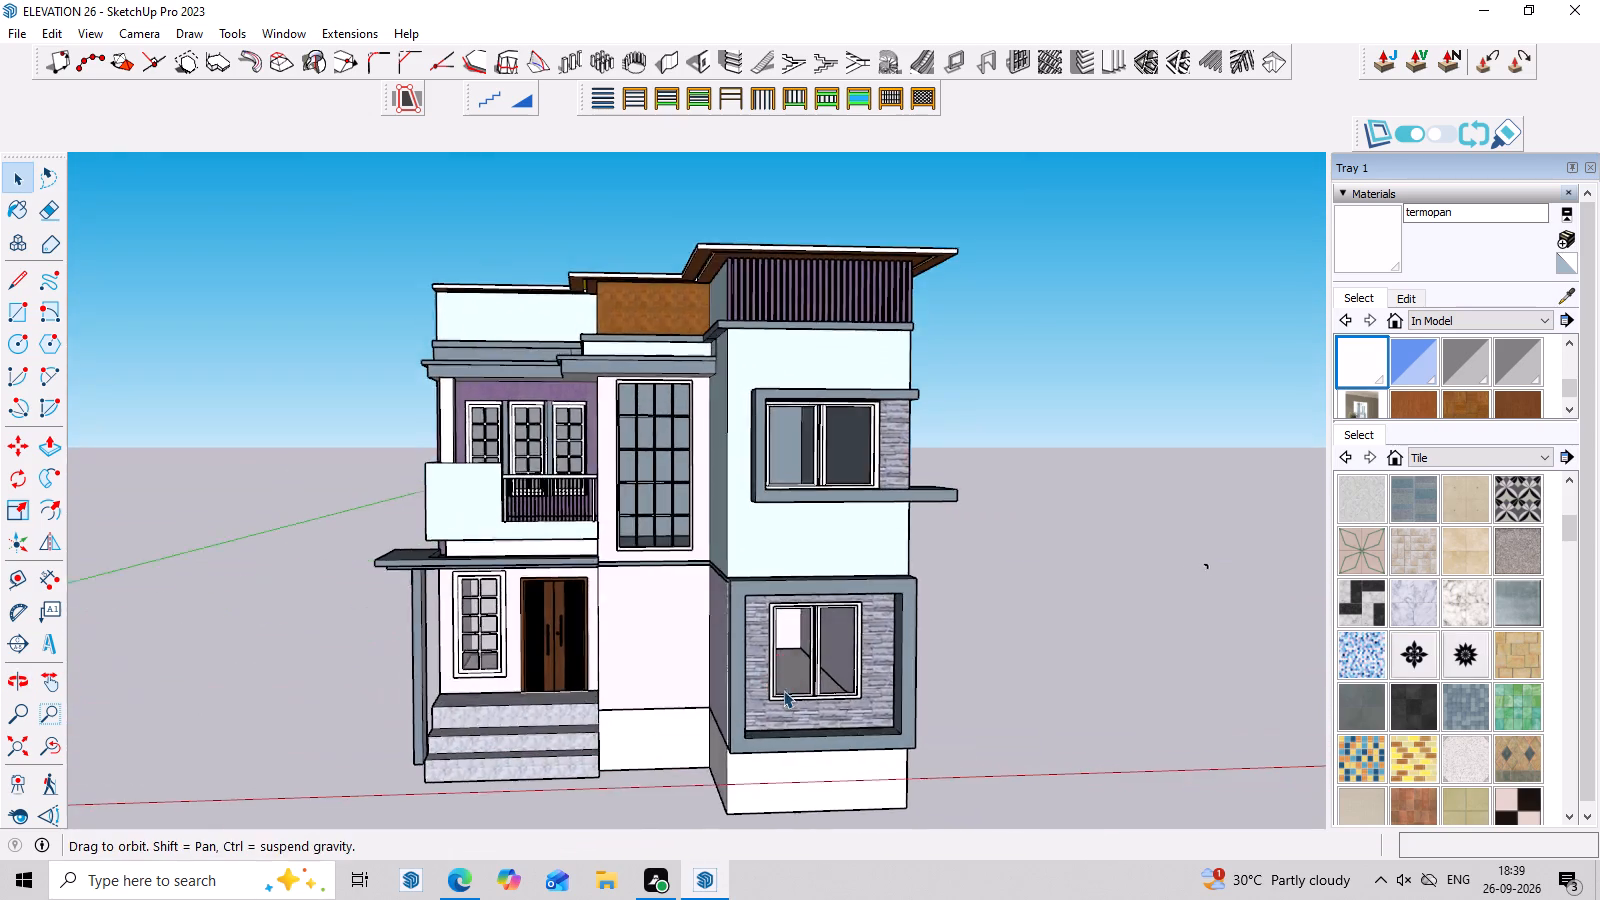
pyautogui.scroll(3, 681, 570)
pyautogui.moveTo(646, 537); pyautogui.dragTo(869, 589, button='middle')
pyautogui.scroll(-4, 860, 581)
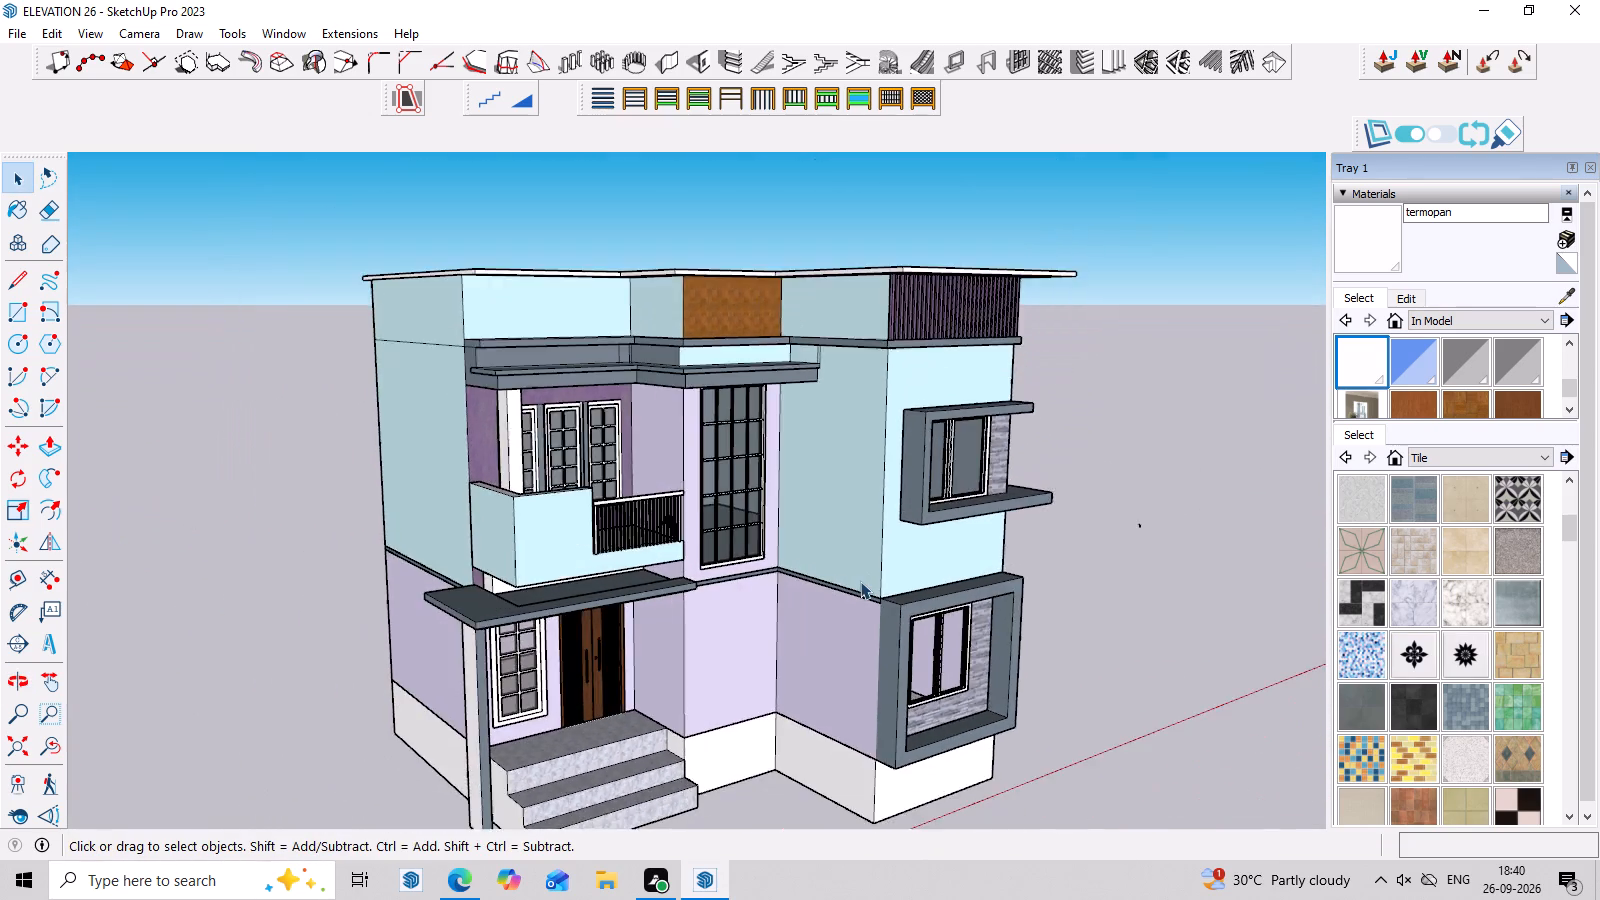
pyautogui.scroll(-2, 860, 581)
pyautogui.moveTo(899, 616); pyautogui.dragTo(809, 489, button='middle')
pyautogui.scroll(2, 846, 569)
pyautogui.moveTo(869, 671); pyautogui.dragTo(840, 754, button='middle')
pyautogui.scroll(2, 850, 781)
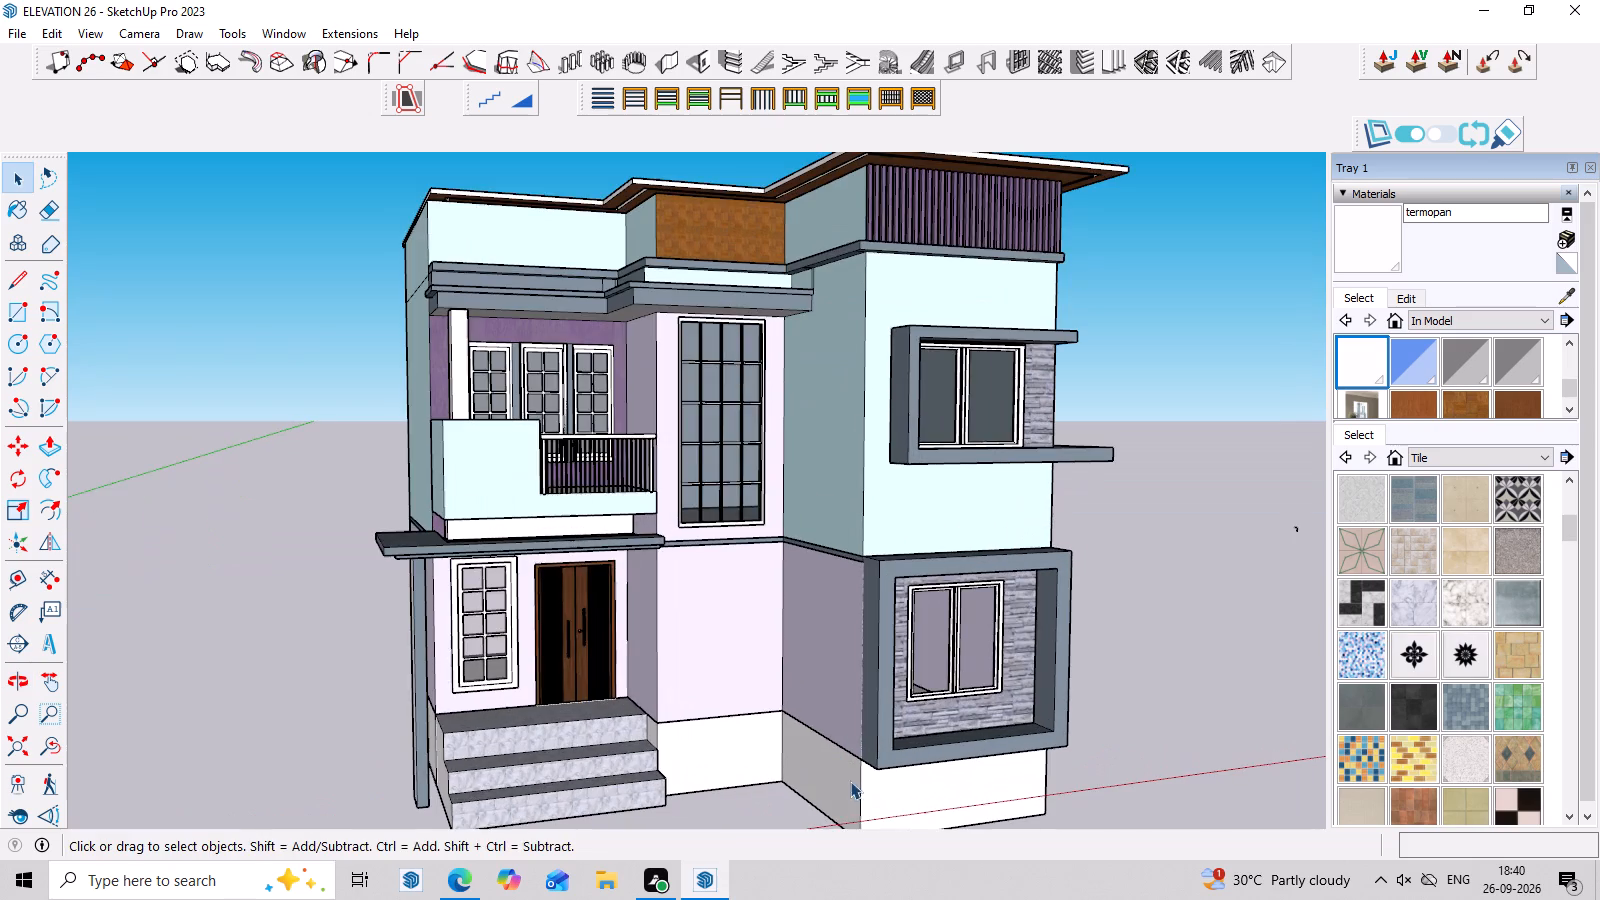
# Examine the full front elevation from slightly different heights, ending close on the balcony, tall window and upper cornice.
pyautogui.moveTo(850, 799); pyautogui.dragTo(830, 833, button='middle')
pyautogui.moveTo(830, 833); pyautogui.dragTo(830, 791, button='middle')
pyautogui.scroll(-2, 839, 767)
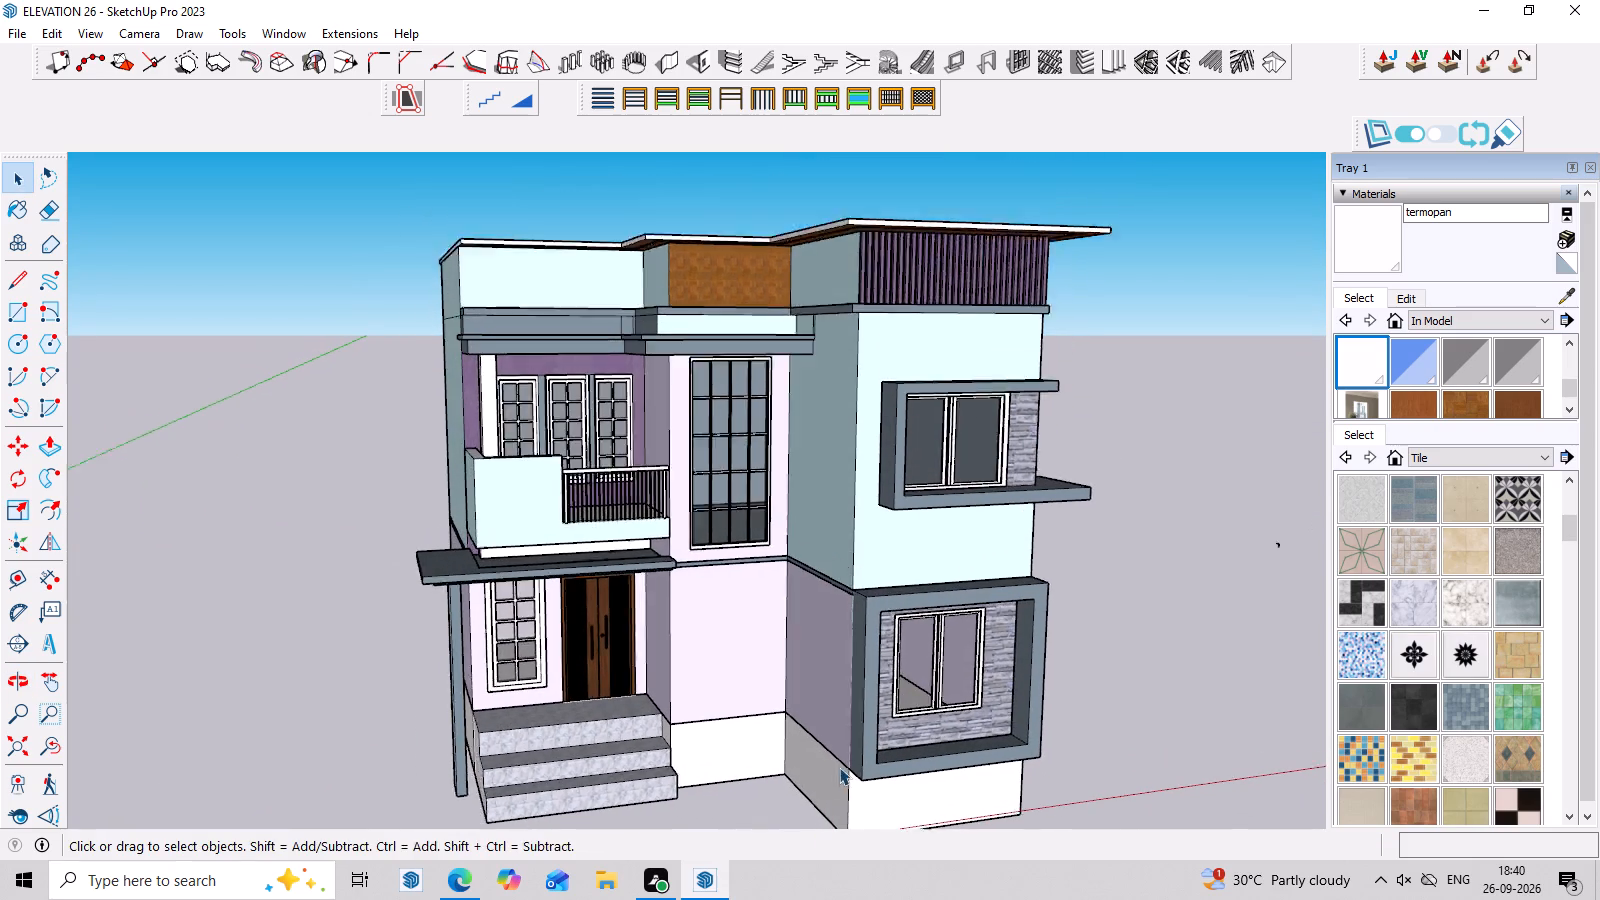
pyautogui.scroll(-1, 839, 767)
pyautogui.moveTo(869, 758); pyautogui.dragTo(834, 726, button='middle')
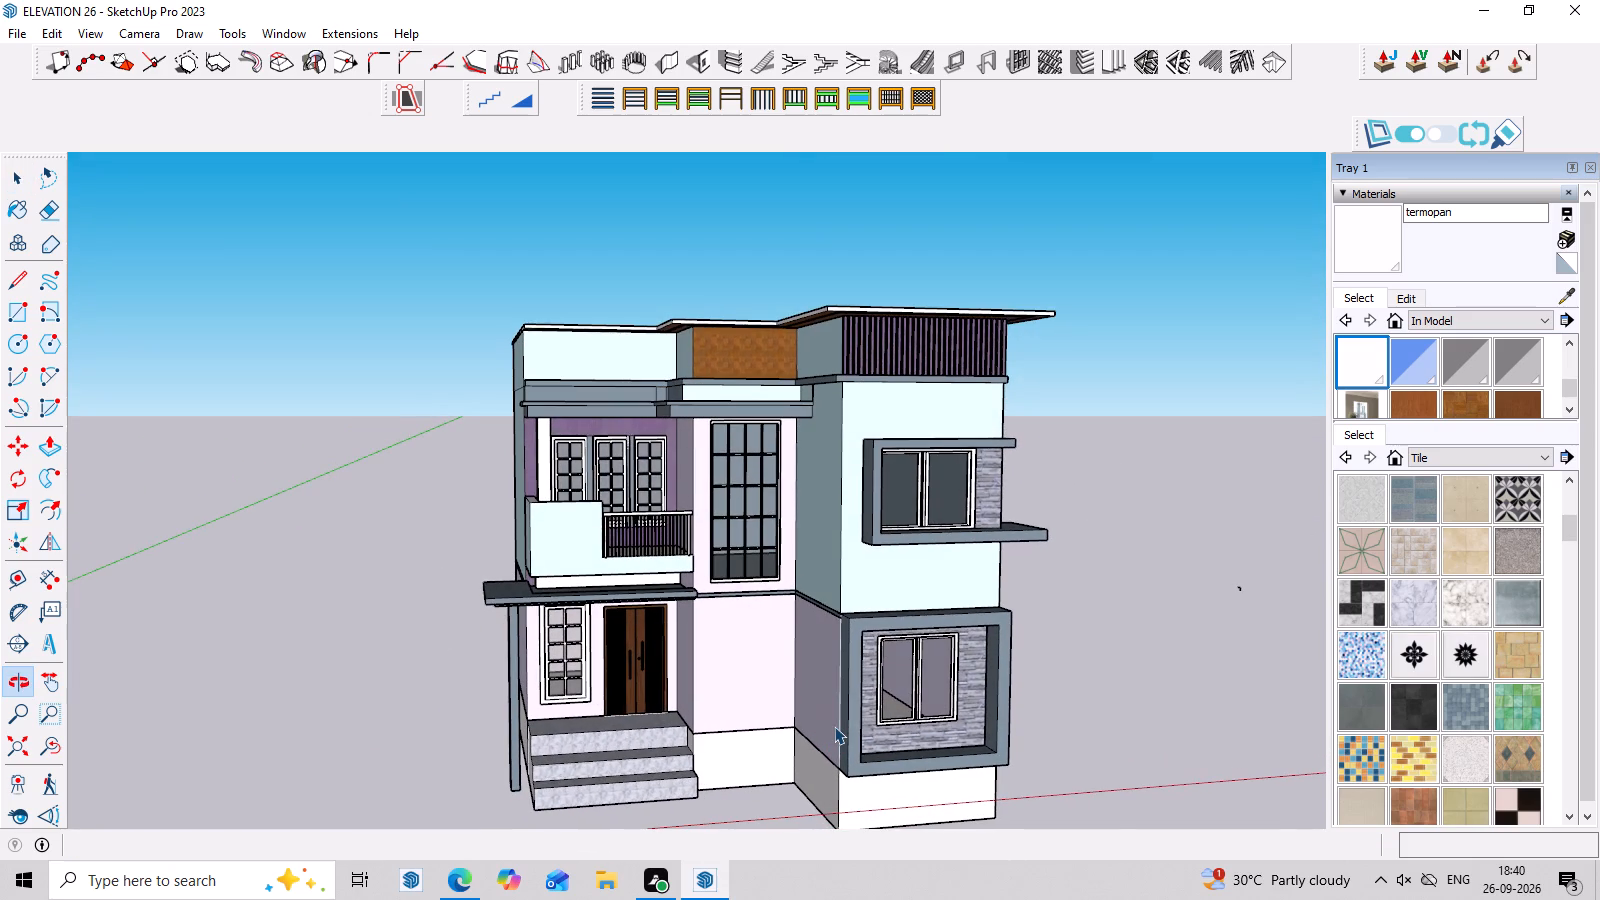
pyautogui.moveTo(834, 727); pyautogui.dragTo(790, 754, button='middle')
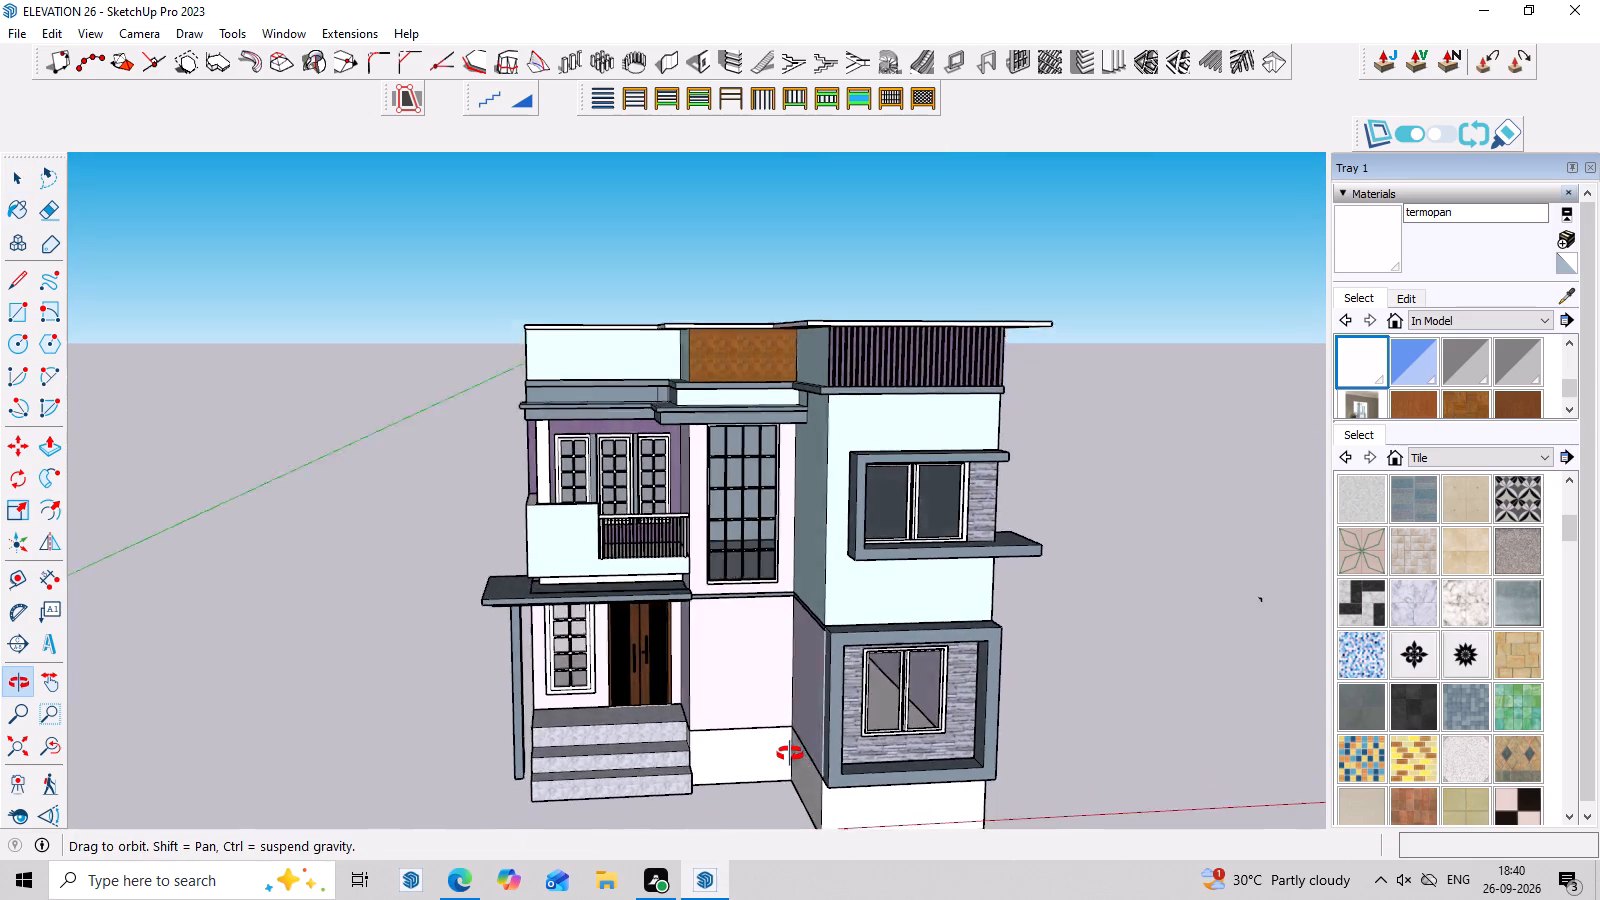
pyautogui.moveTo(790, 754); pyautogui.dragTo(748, 719, button='middle')
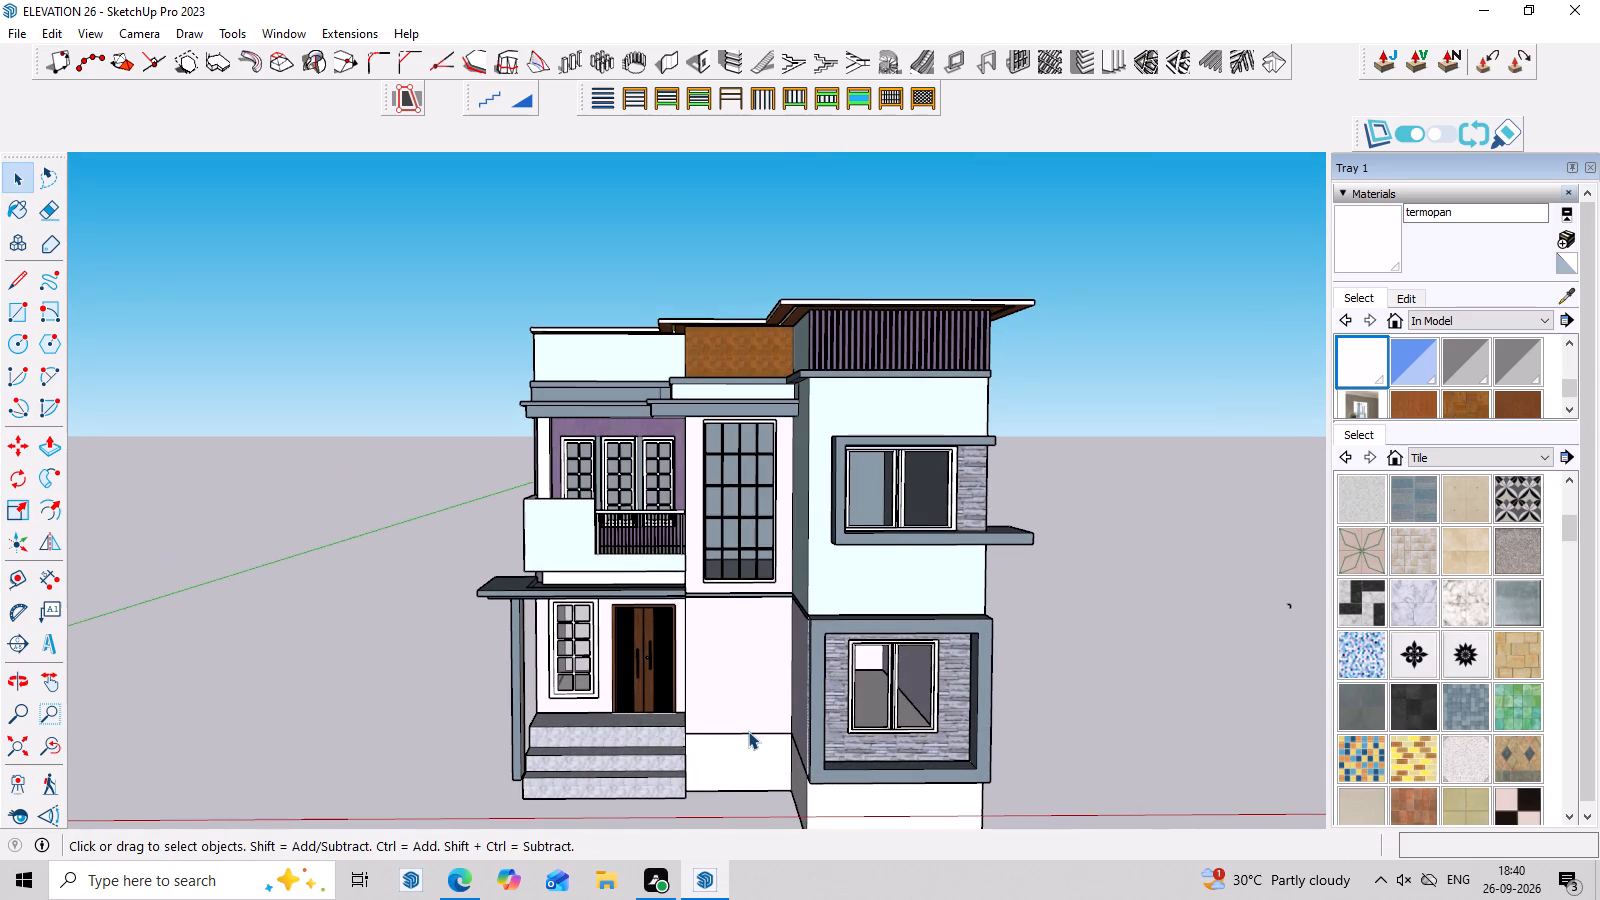
pyautogui.scroll(-2, 748, 723)
pyautogui.scroll(3, 777, 781)
pyautogui.moveTo(777, 781); pyautogui.dragTo(778, 772, button='middle')
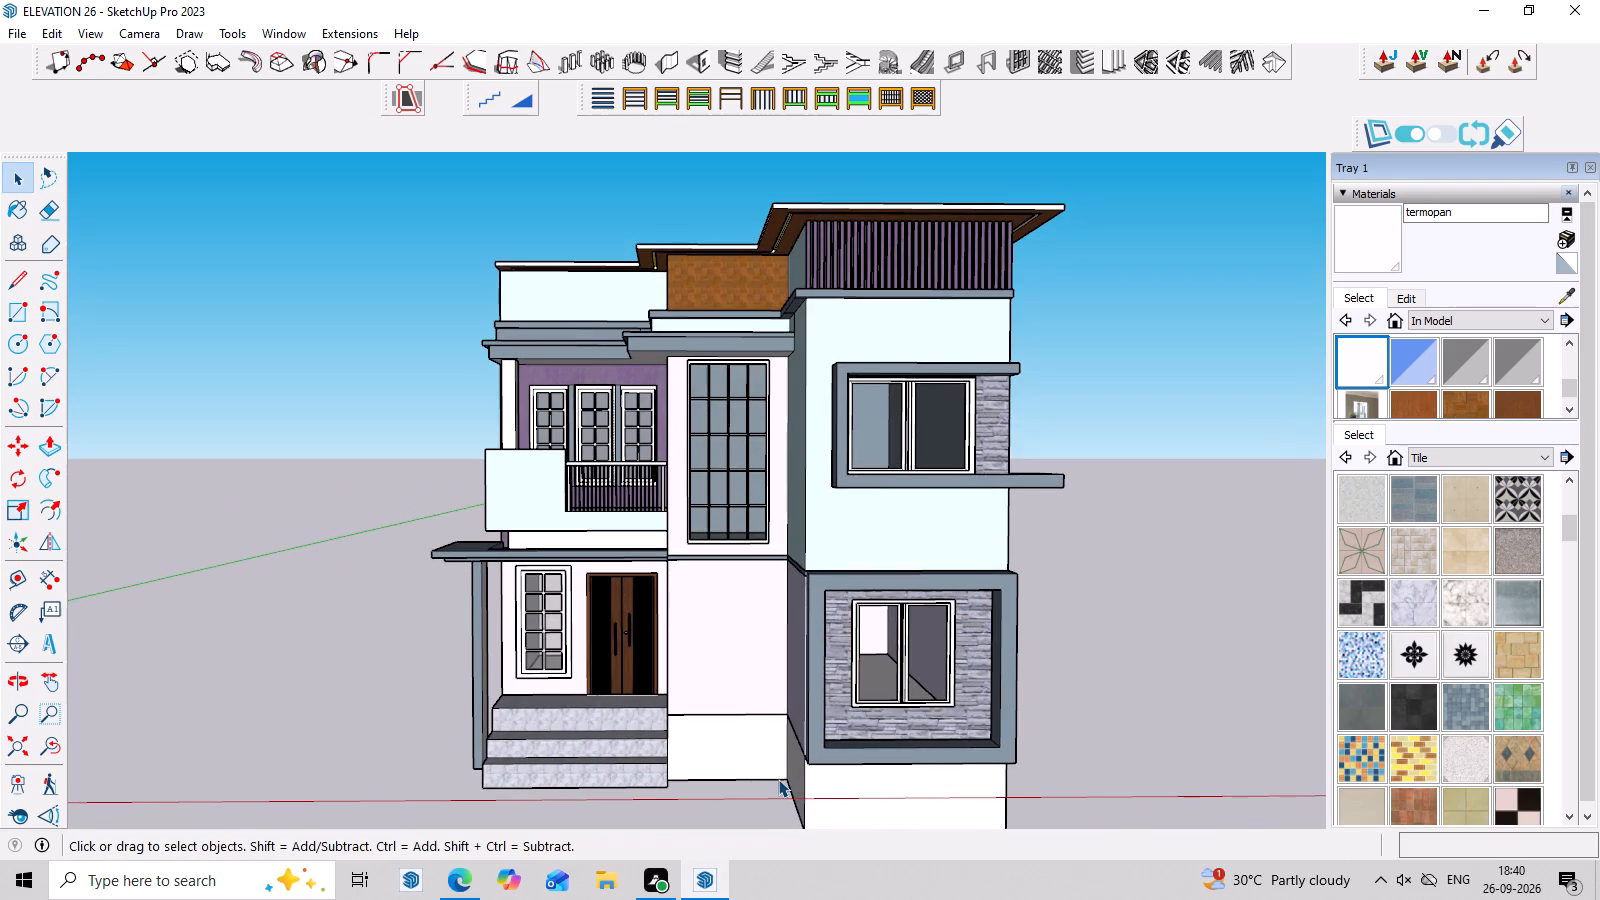
pyautogui.moveTo(732, 509); pyautogui.dragTo(818, 511, button='middle')
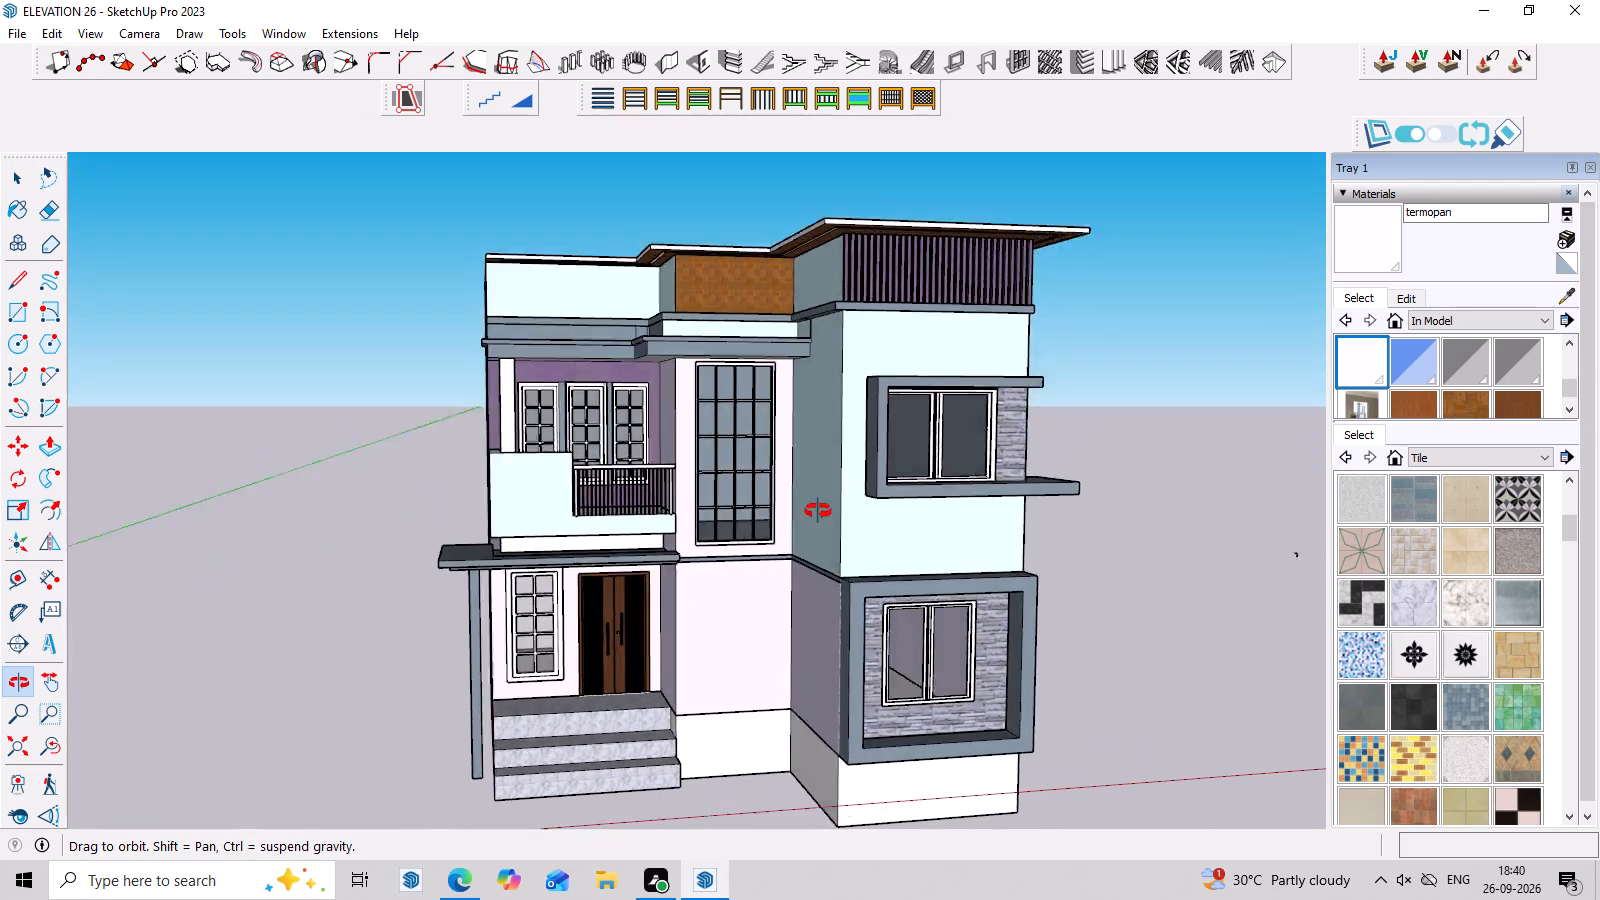
pyautogui.moveTo(818, 511); pyautogui.dragTo(749, 606, button='middle')
pyautogui.scroll(-2, 749, 606)
pyautogui.scroll(1, 767, 628)
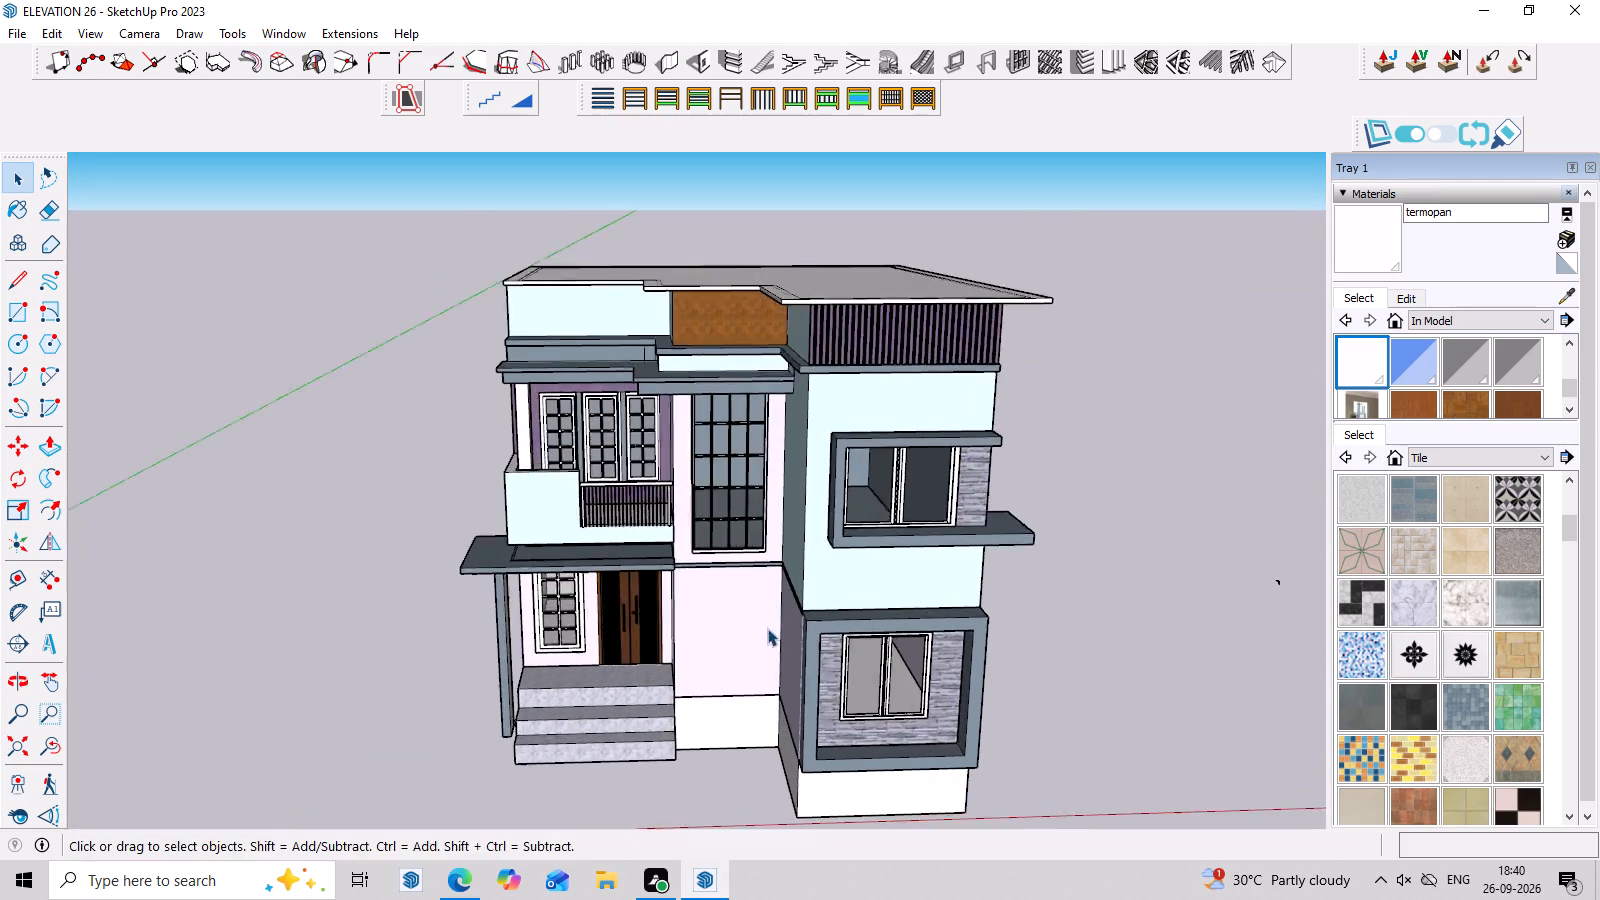
pyautogui.moveTo(767, 628); pyautogui.dragTo(784, 522, button='middle')
pyautogui.scroll(-1, 784, 522)
pyautogui.scroll(2, 945, 682)
pyautogui.moveTo(971, 692); pyautogui.dragTo(963, 715, button='middle')
pyautogui.scroll(6, 514, 239)
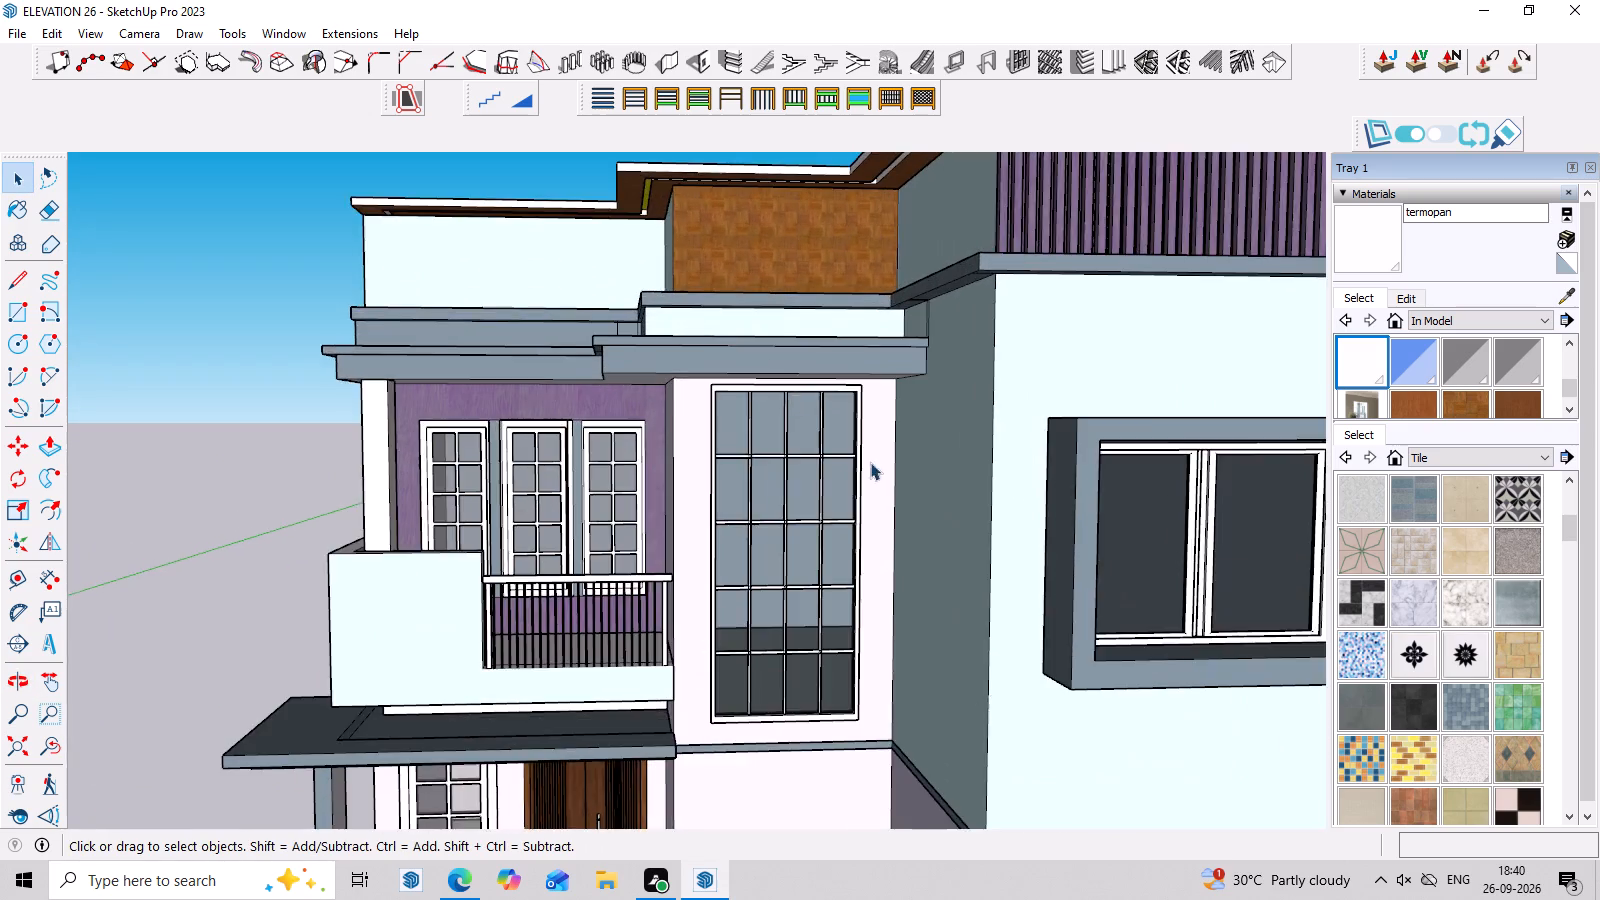
# Open the upper-floor group for editing and select the white soffit face above the balcony and tall window.
pyautogui.moveTo(879, 450); pyautogui.dragTo(999, 192, button='middle')
pyautogui.scroll(6, 805, 228)
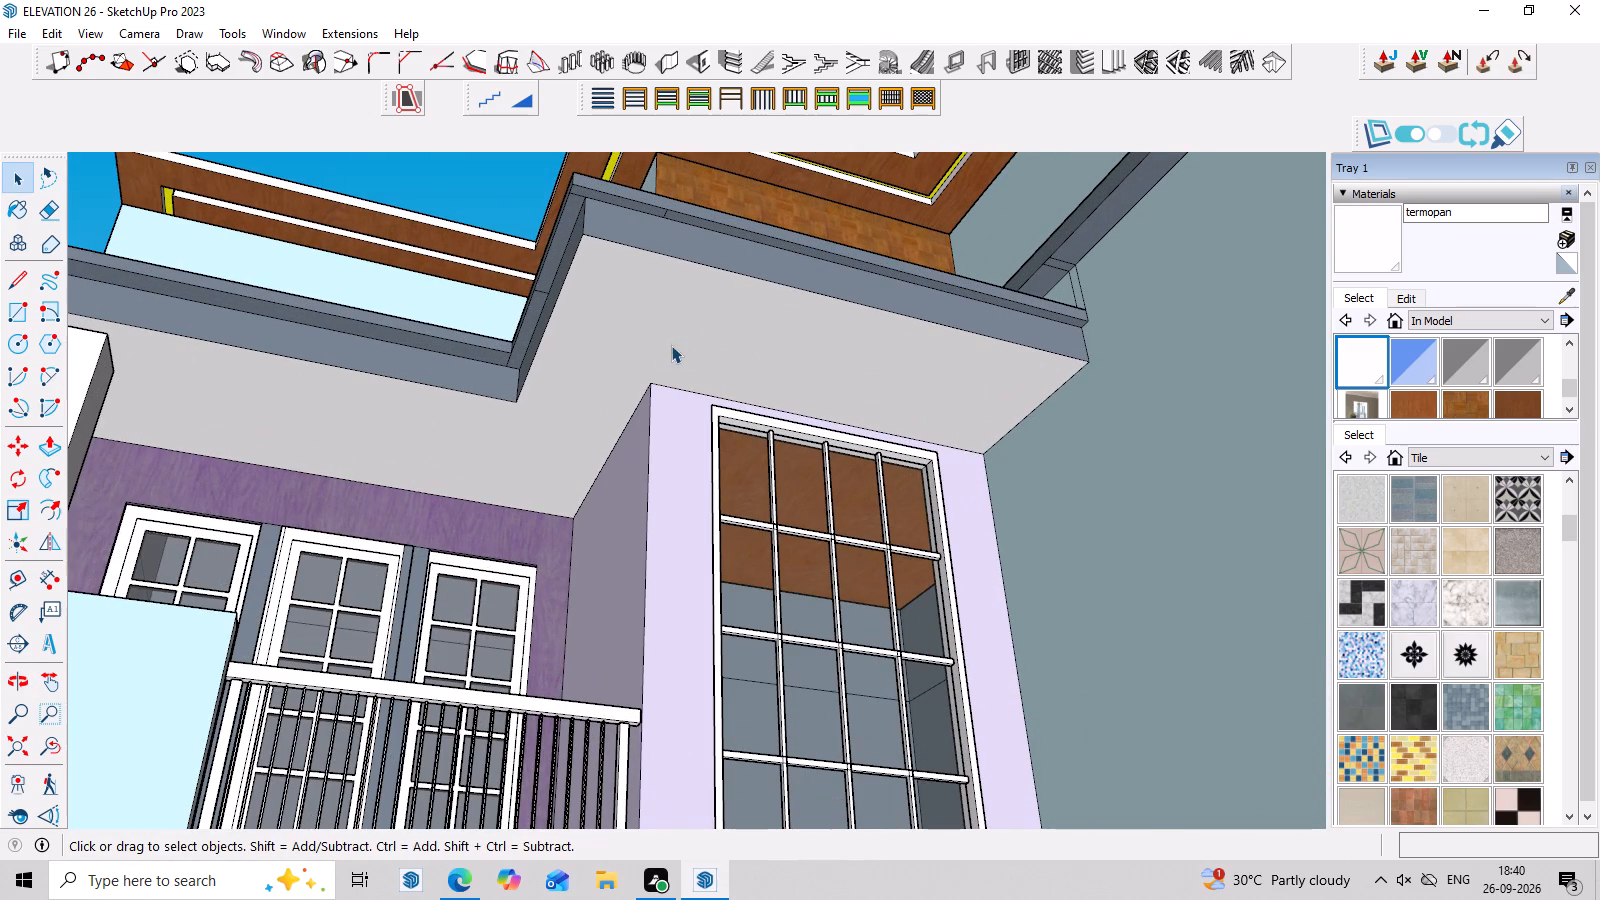
pyautogui.click(626, 326)
pyautogui.scroll(3, 626, 326)
pyautogui.click(626, 326)
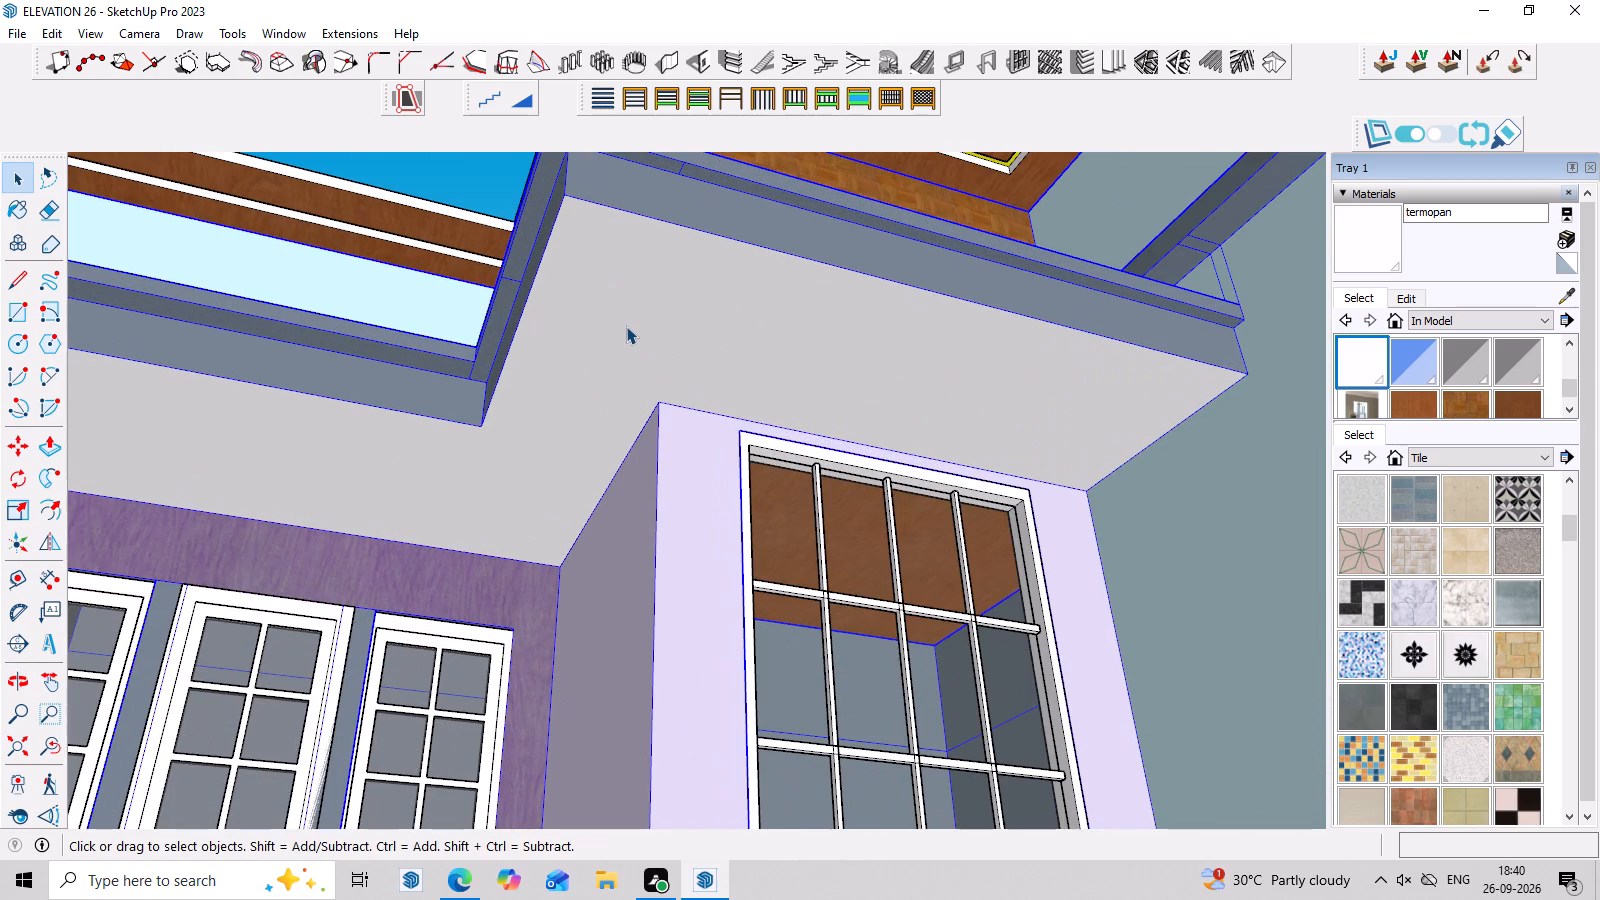
pyautogui.tripleClick(626, 326)
pyautogui.click(626, 326)
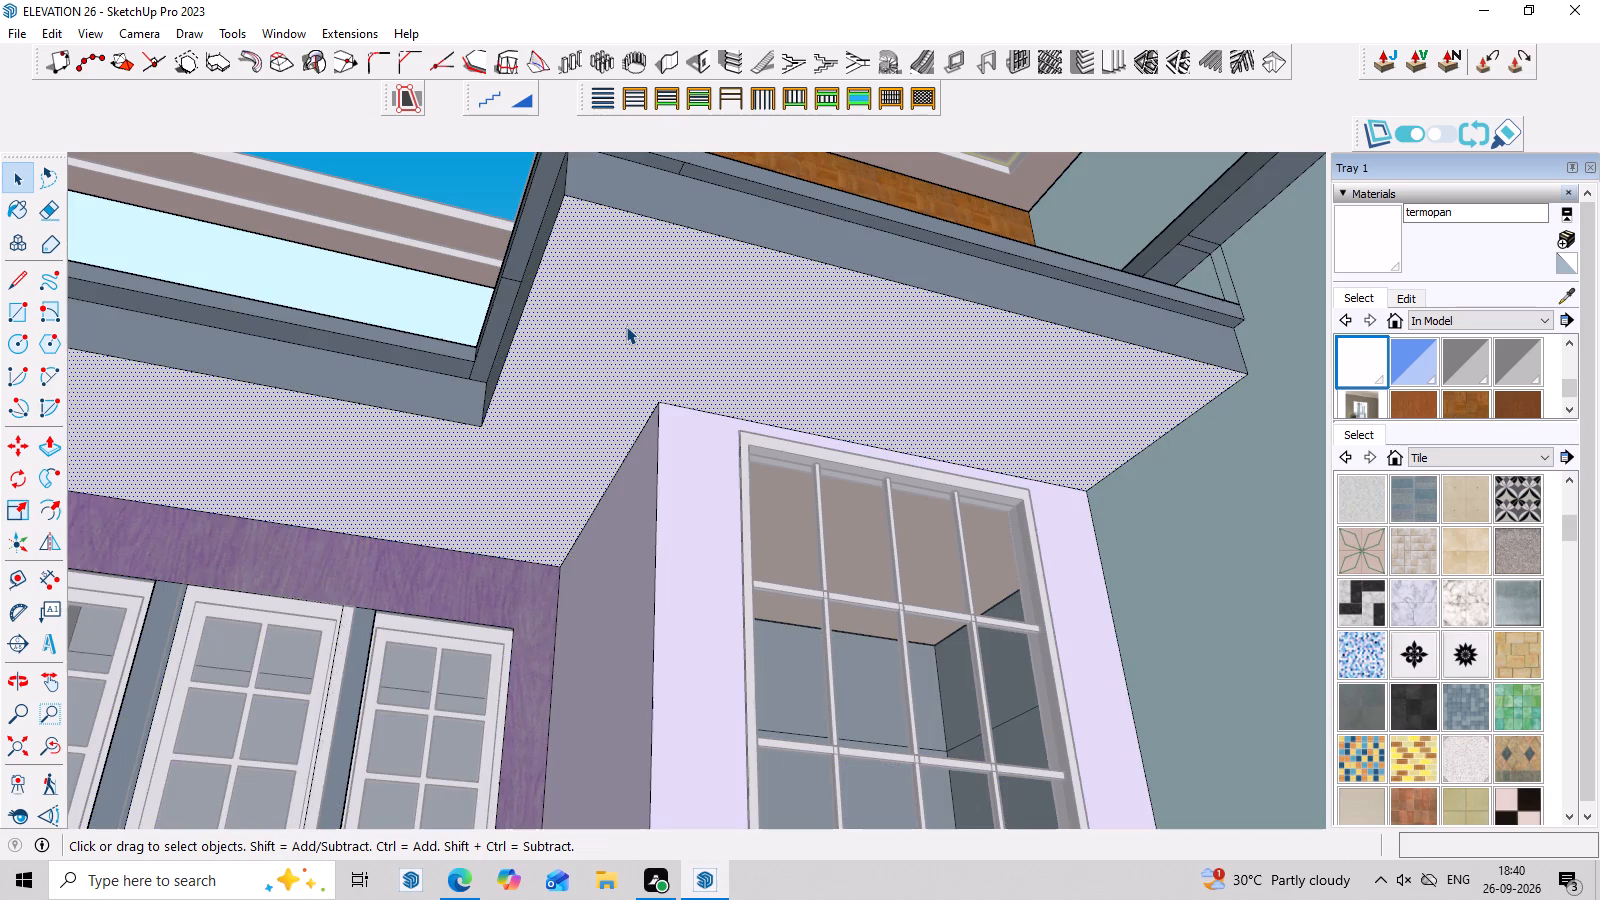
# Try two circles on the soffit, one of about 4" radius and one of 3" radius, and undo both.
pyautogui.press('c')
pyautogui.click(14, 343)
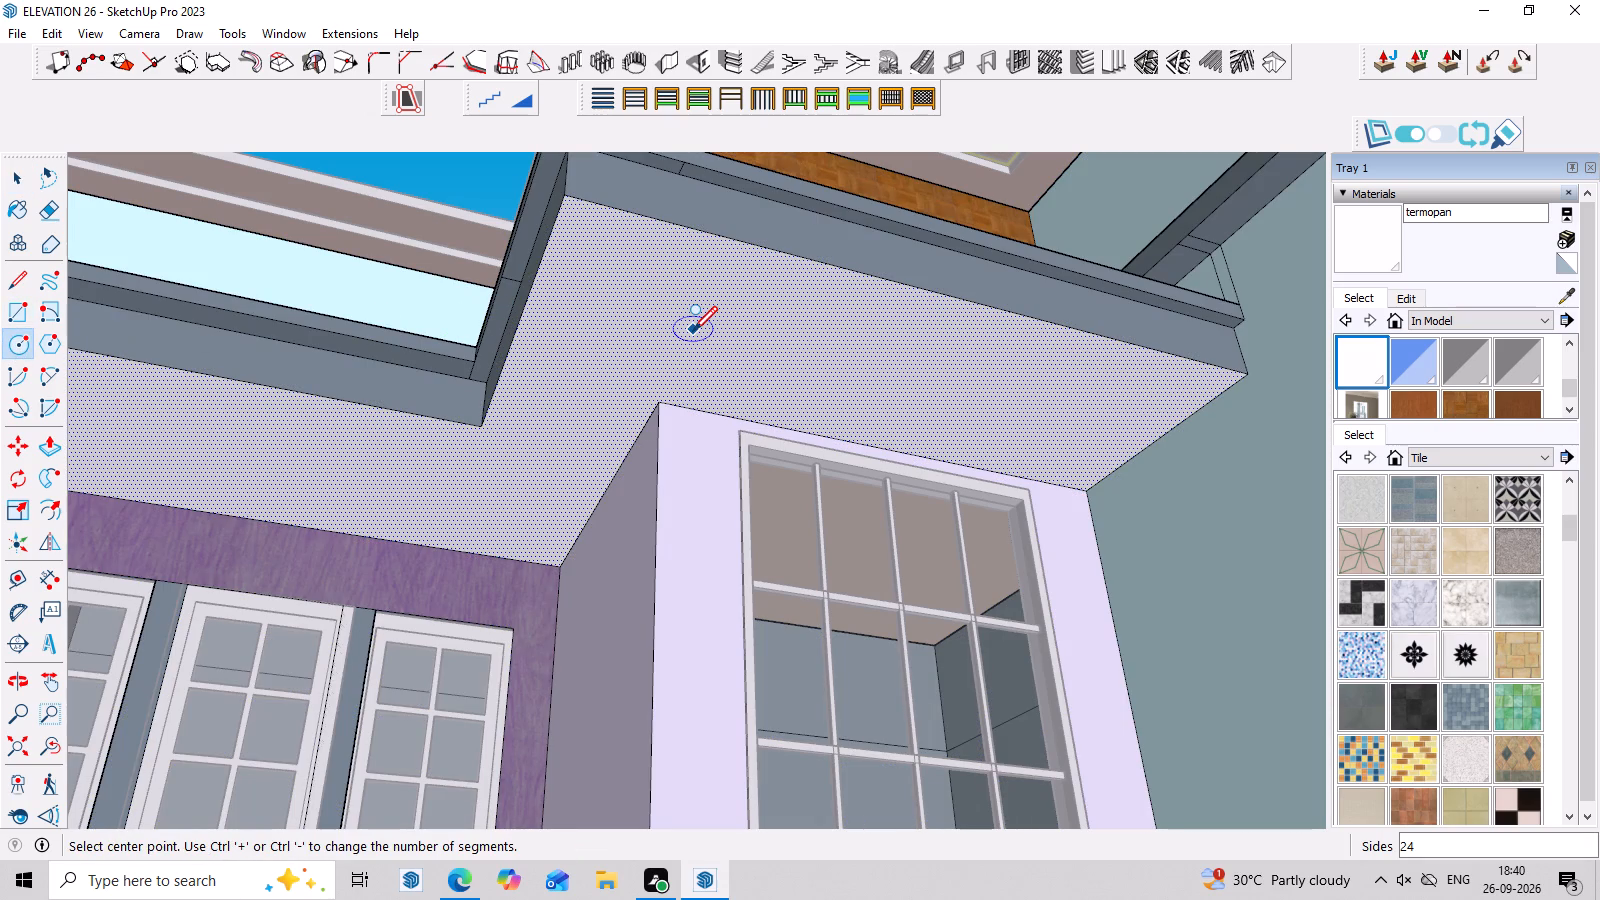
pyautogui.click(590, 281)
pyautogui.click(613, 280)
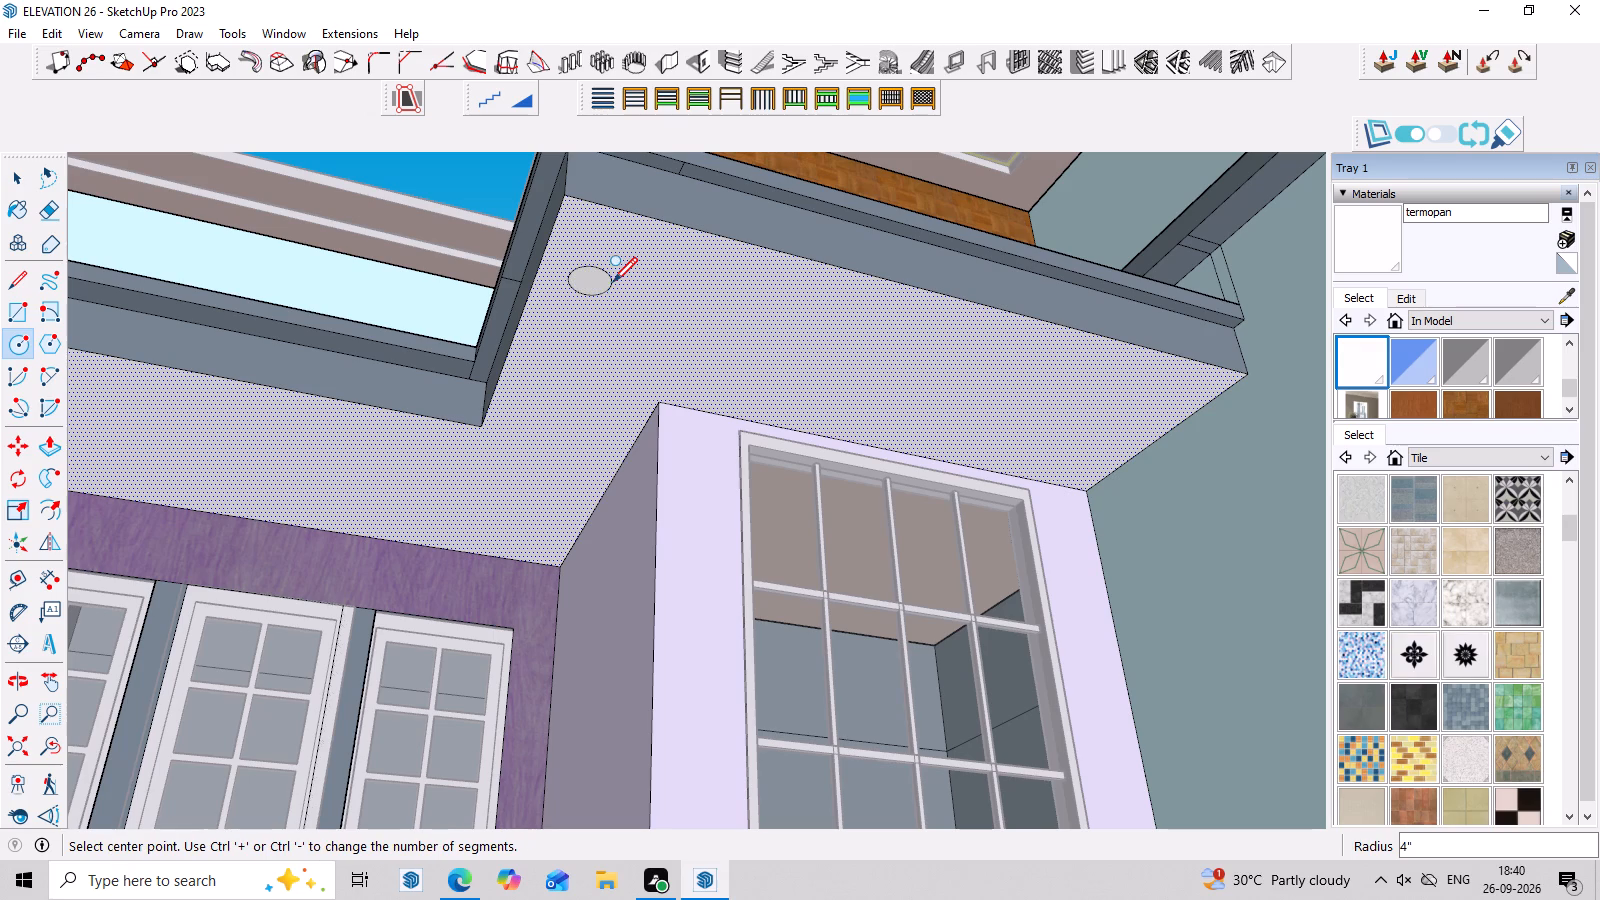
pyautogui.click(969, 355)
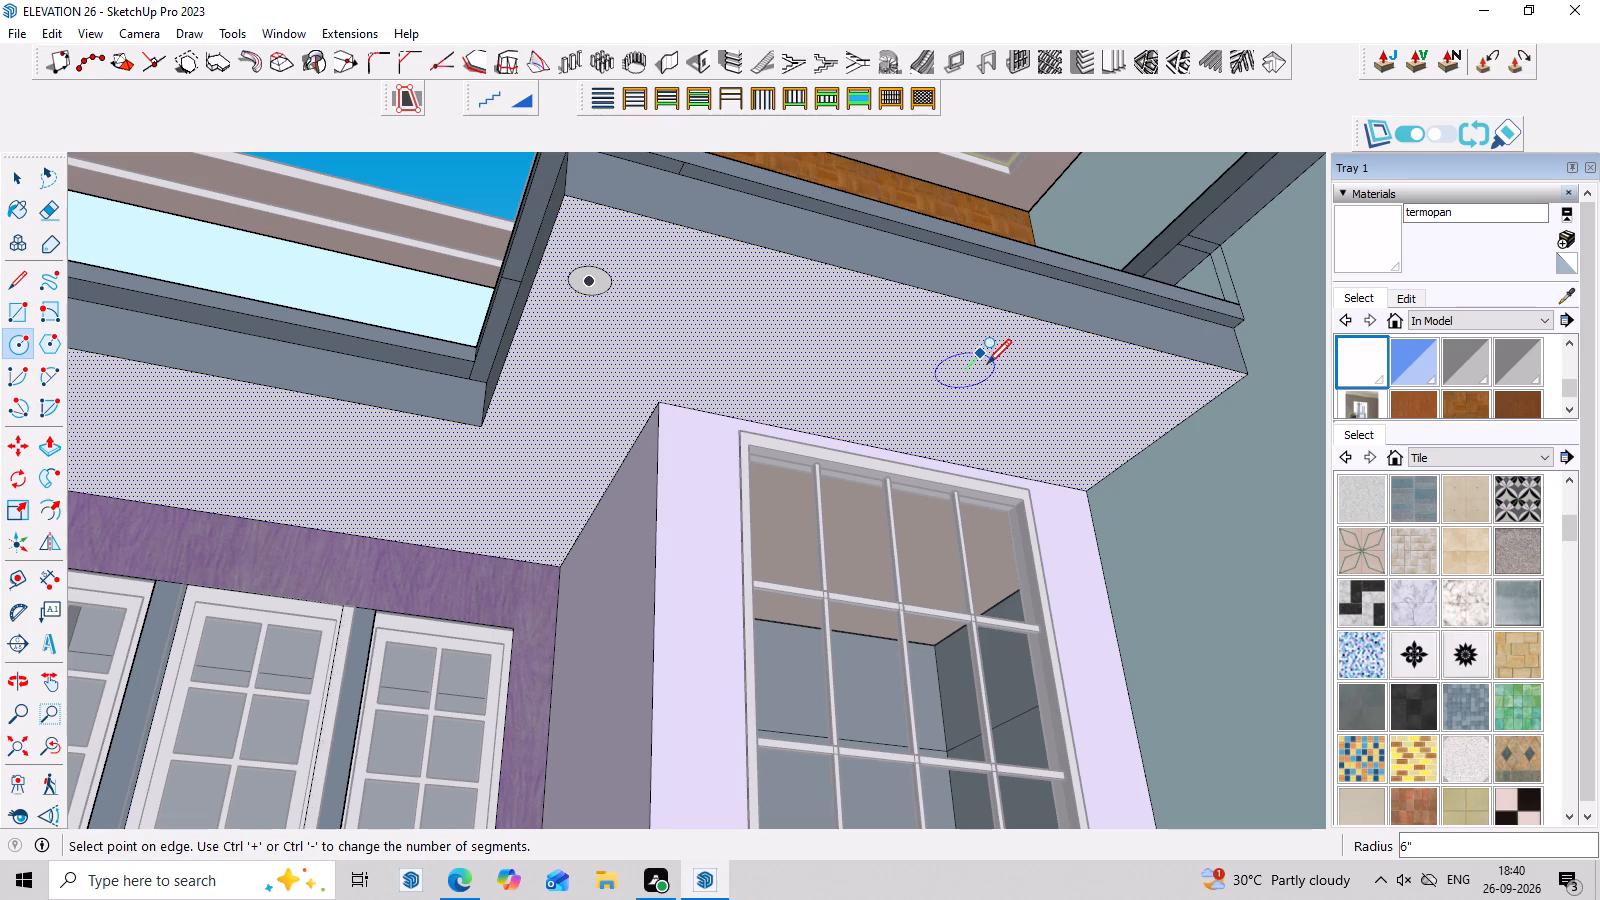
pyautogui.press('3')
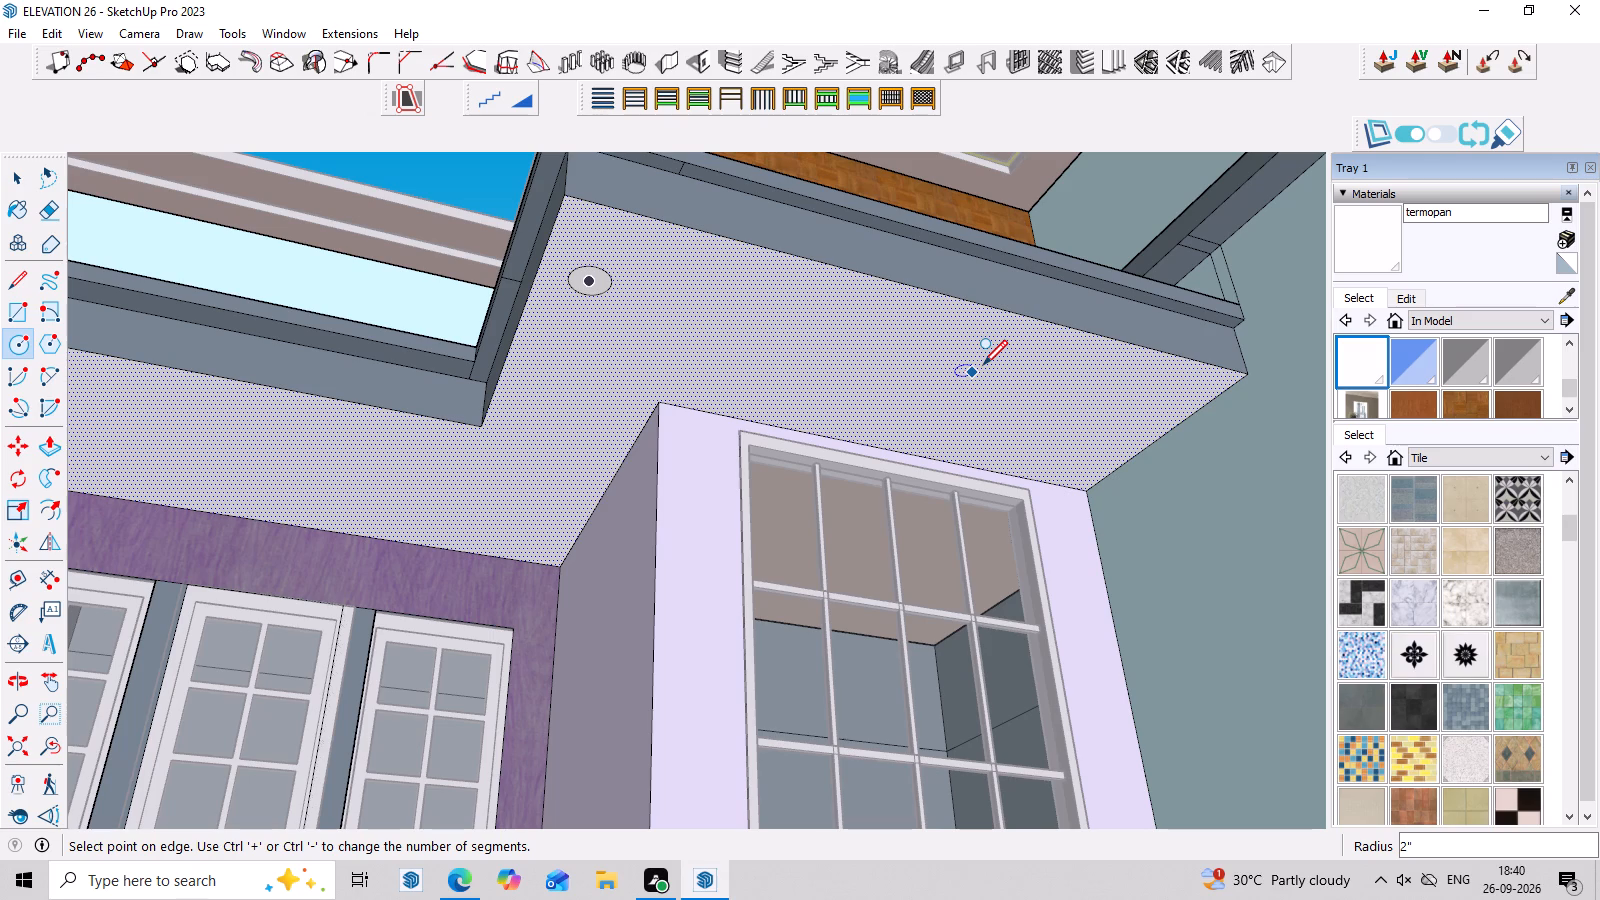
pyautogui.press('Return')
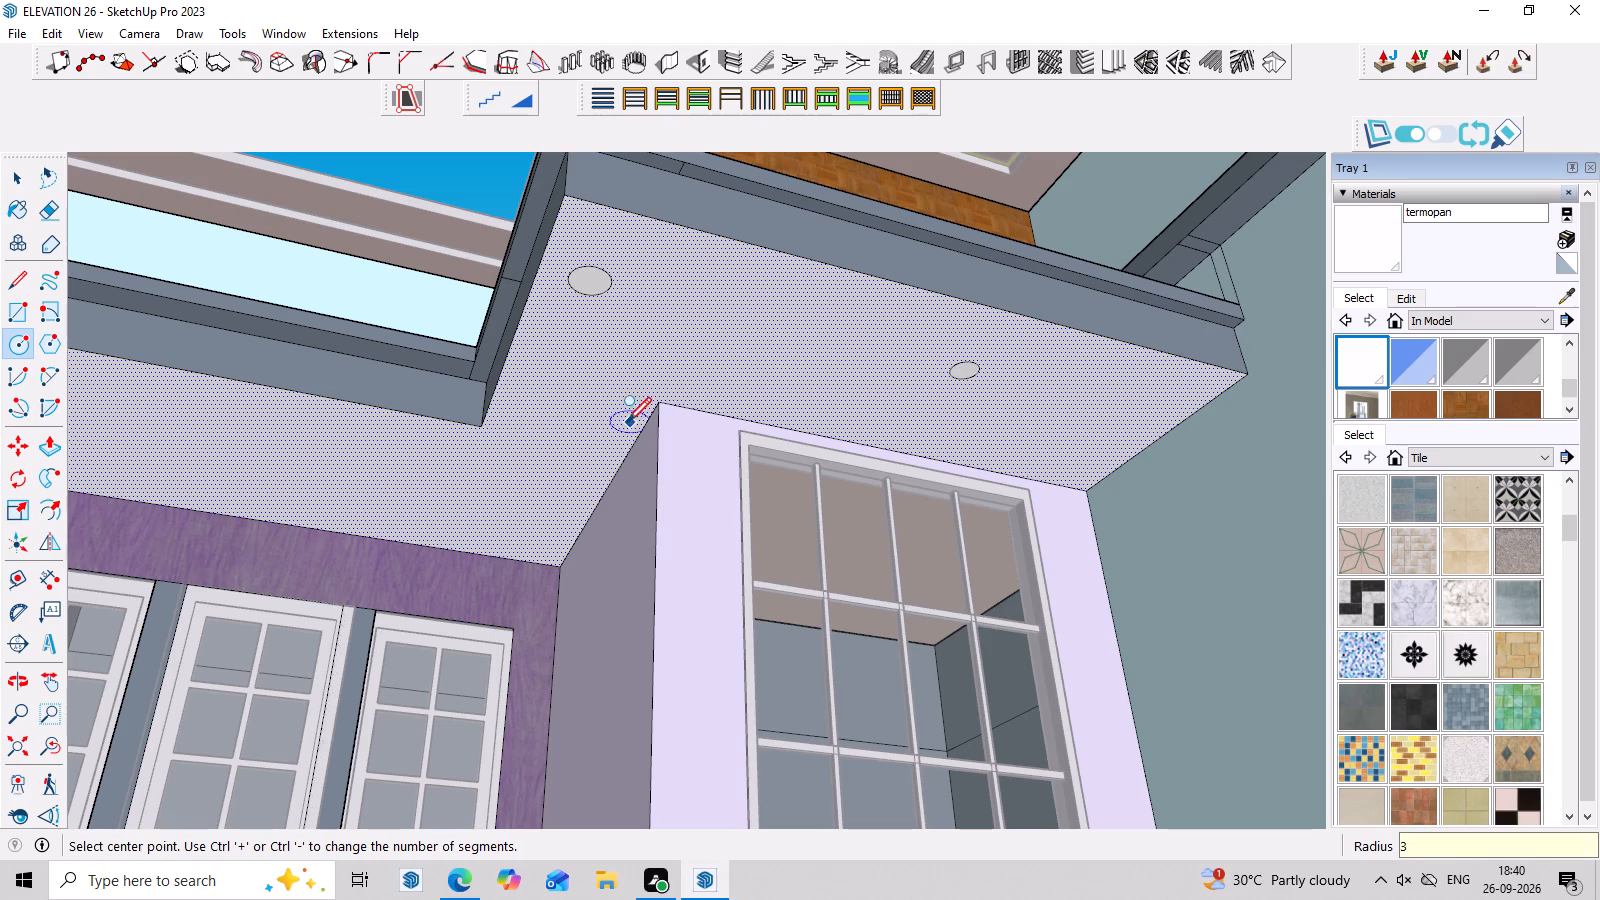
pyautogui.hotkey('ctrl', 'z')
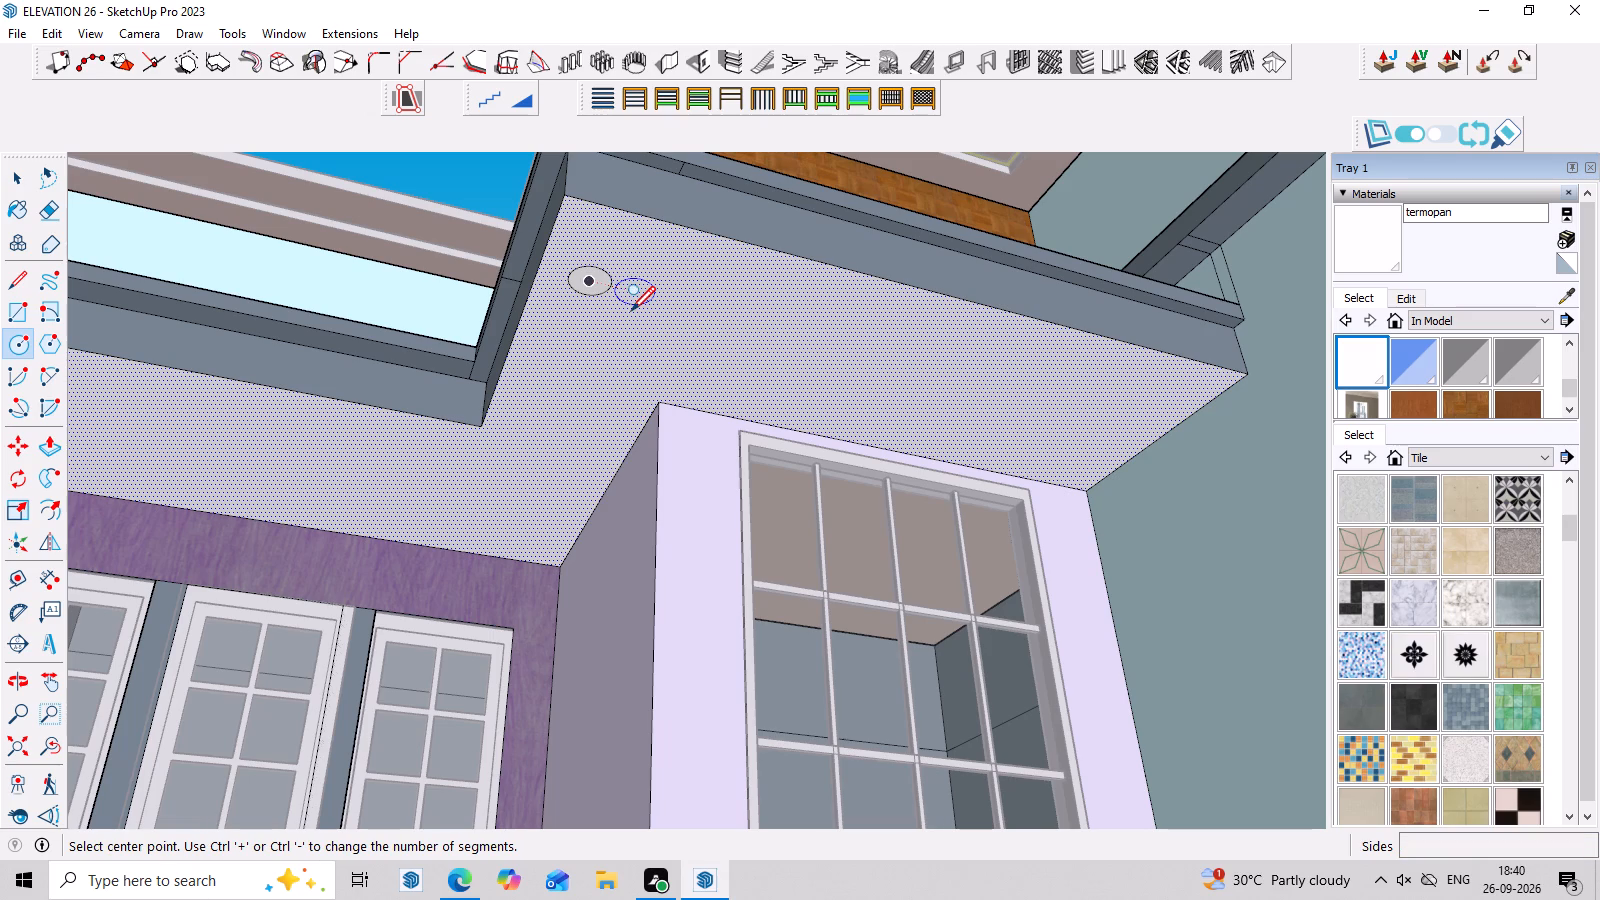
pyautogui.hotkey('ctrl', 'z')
# Draw two circles of 3" radius on the white soffit above the tall window.
pyautogui.click(598, 285)
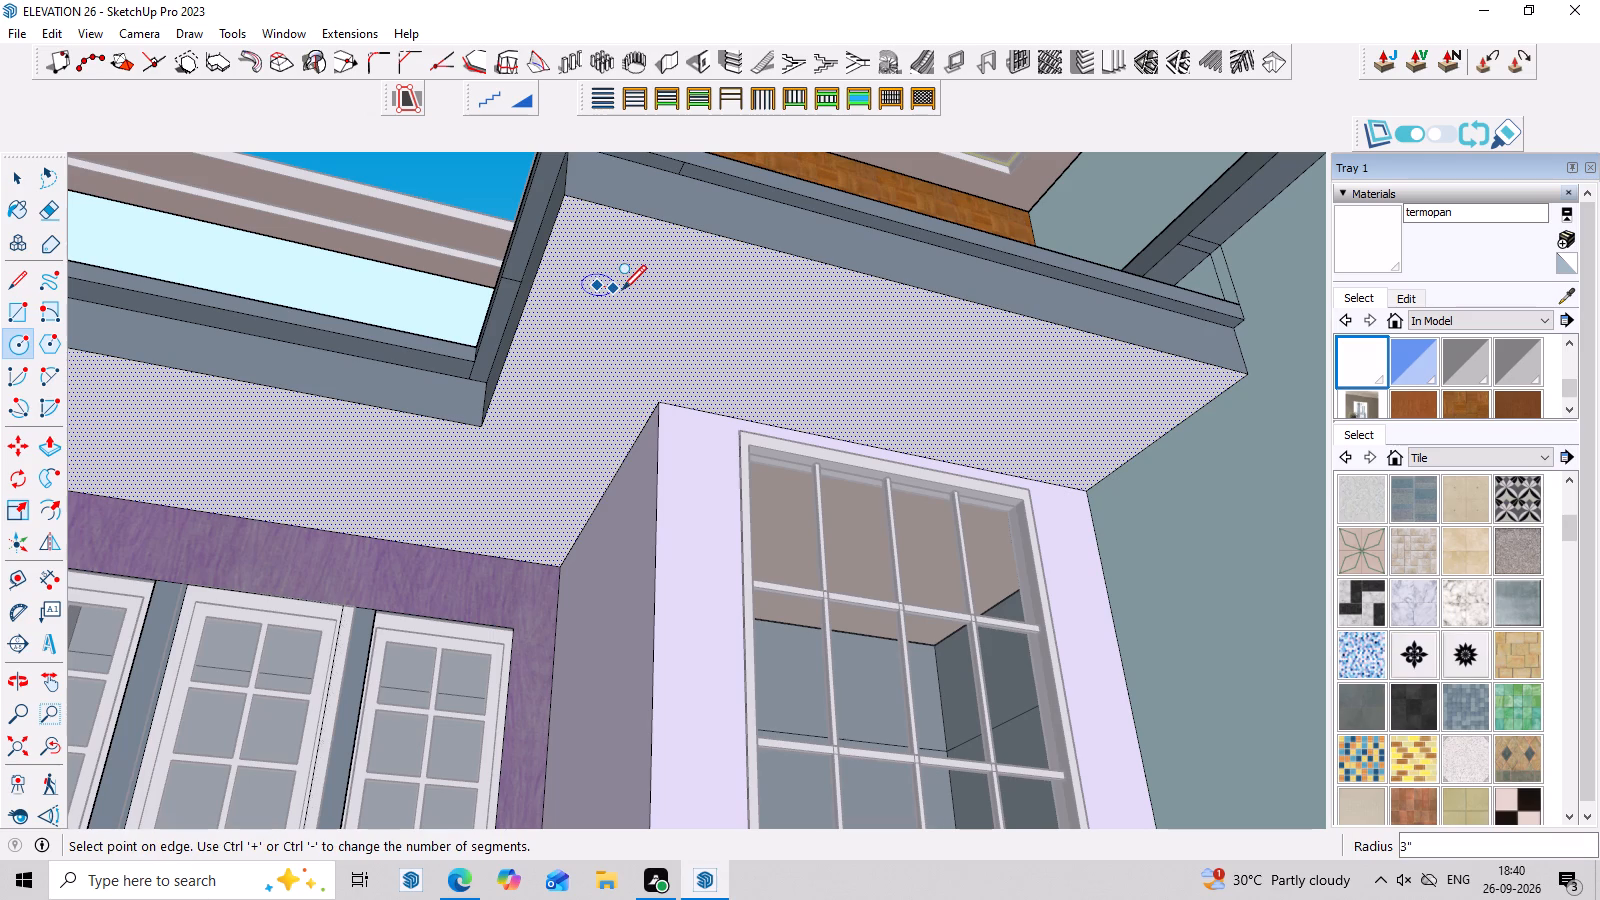
pyautogui.press('3')
pyautogui.press('Return')
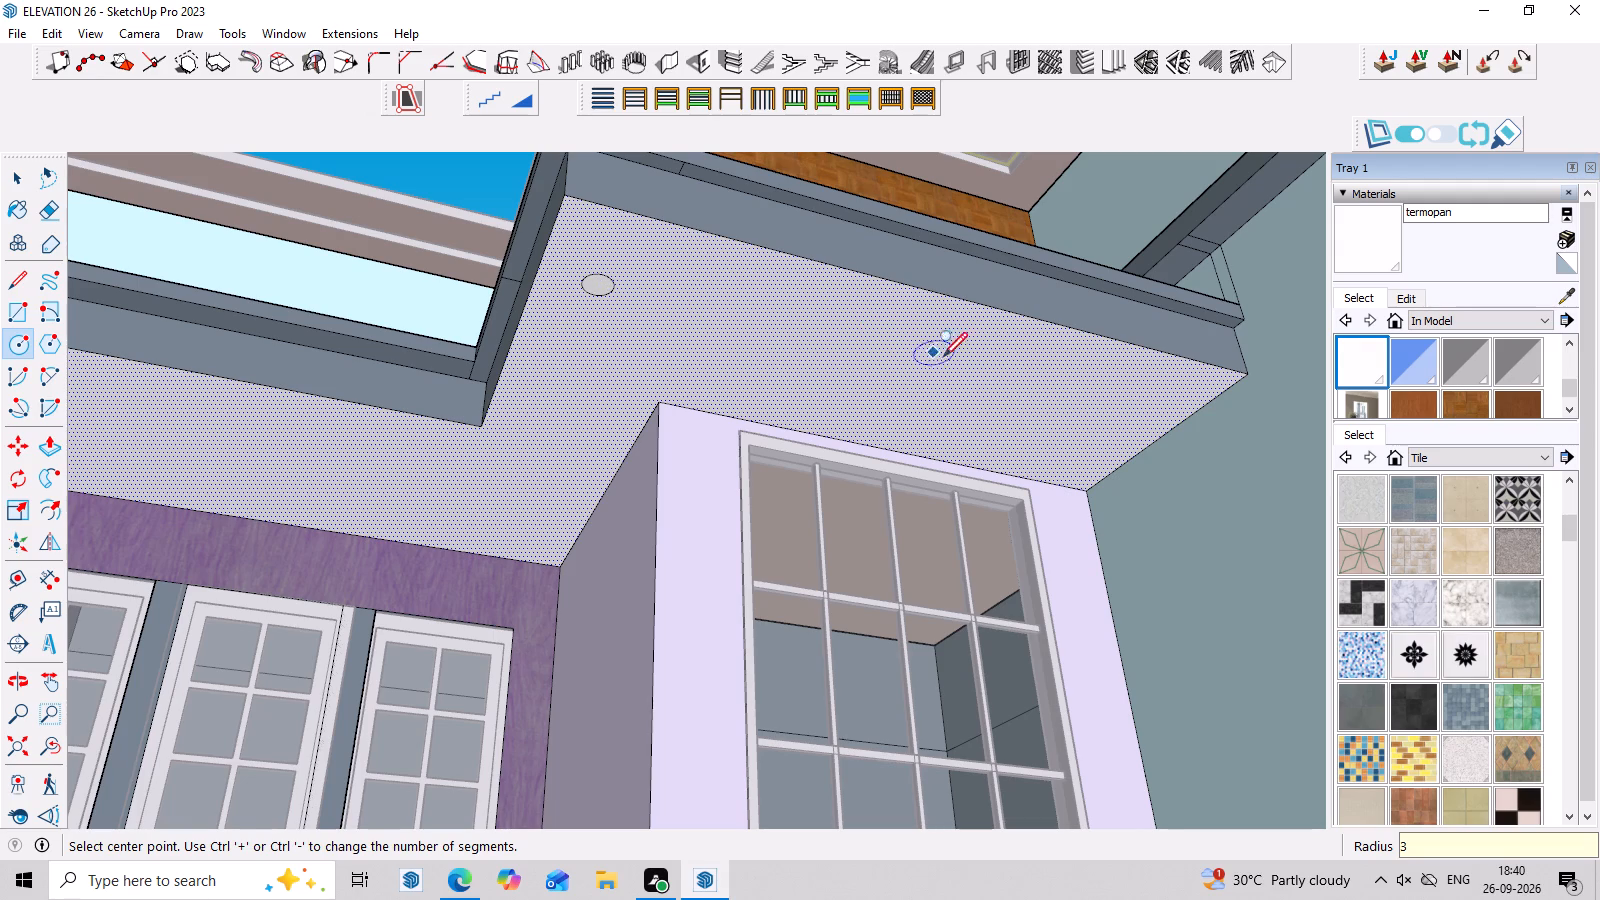
pyautogui.click(992, 376)
pyautogui.press('3')
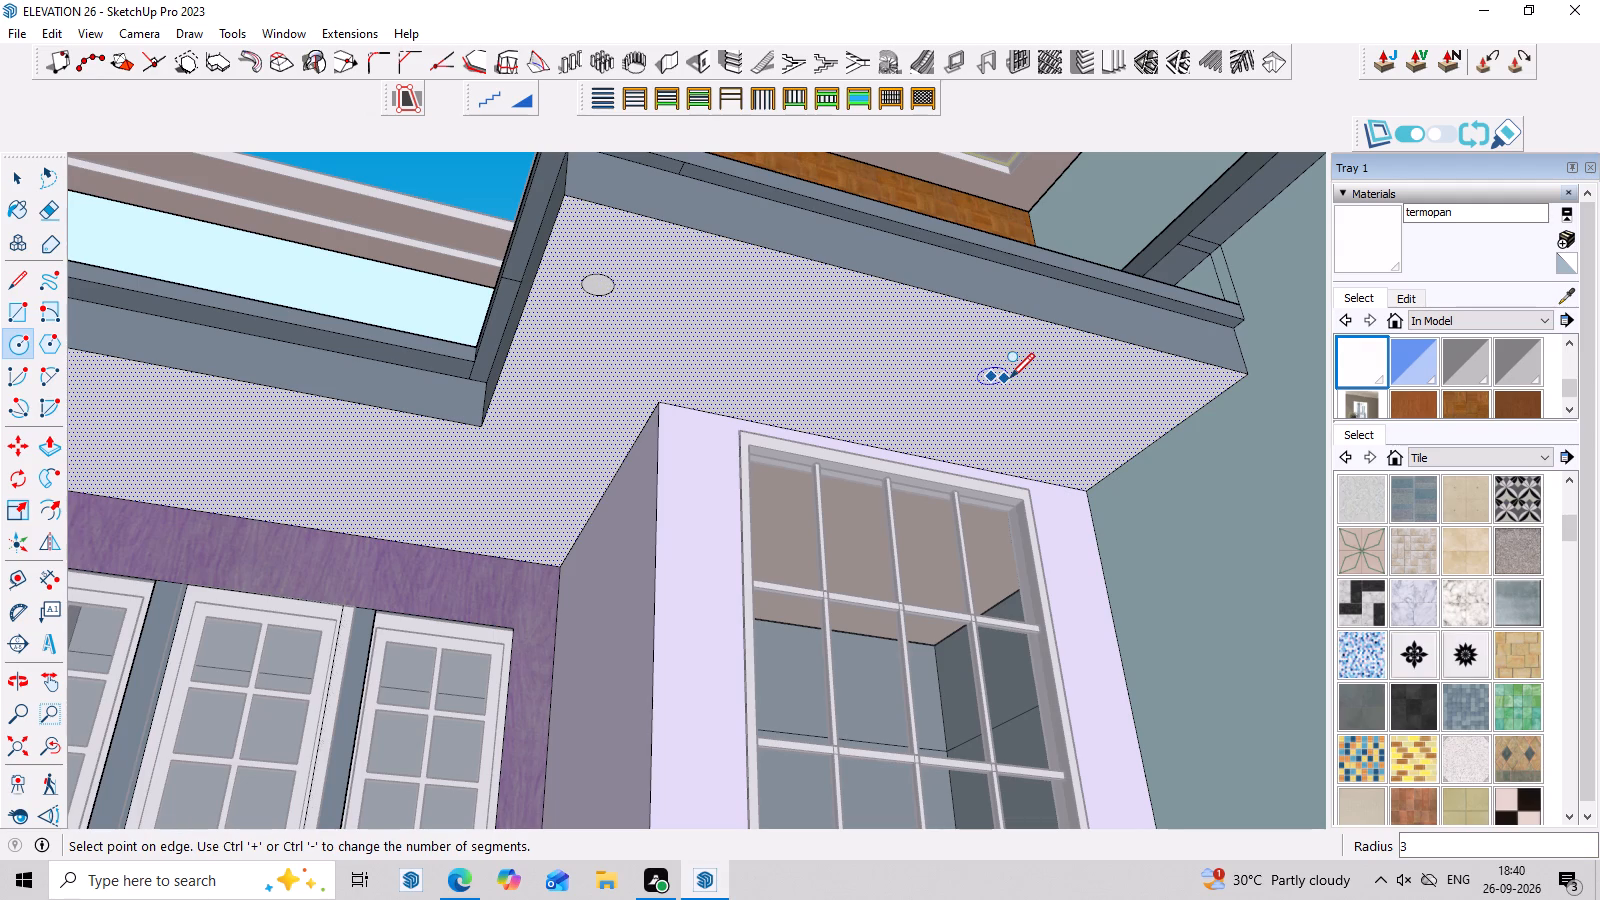
pyautogui.press('Return')
# Draw a row of three circles of 3" radius on the white soffit above the balcony windows.
pyautogui.scroll(-3, 608, 381)
pyautogui.moveTo(719, 396); pyautogui.dragTo(638, 455, button='middle')
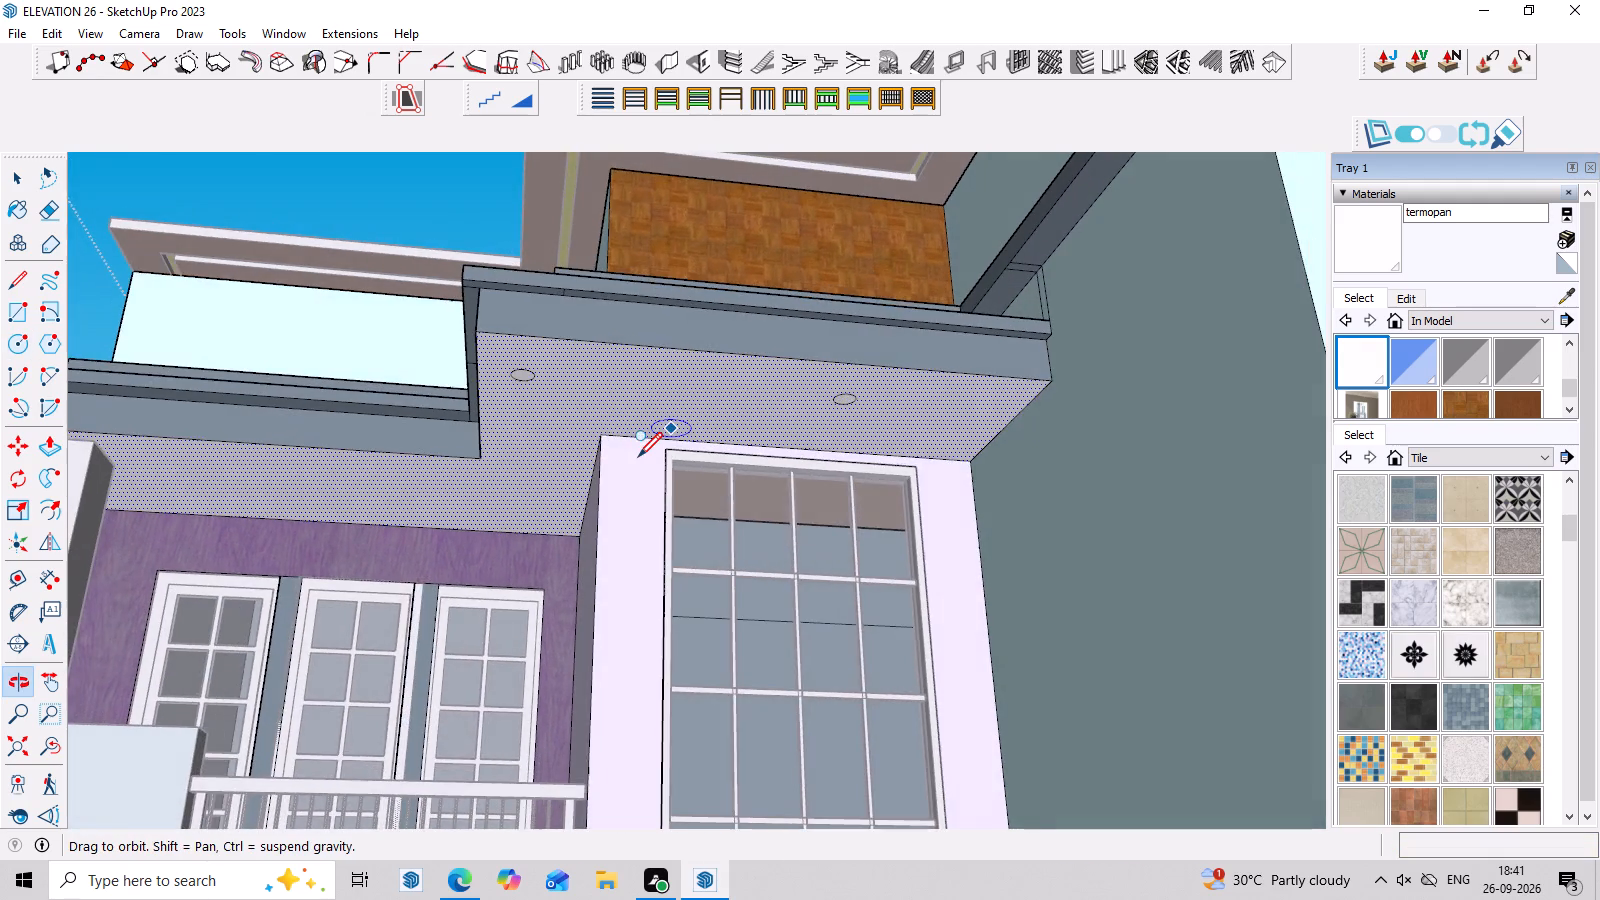
pyautogui.scroll(-6, 638, 455)
pyautogui.moveTo(727, 531); pyautogui.dragTo(642, 556, button='middle')
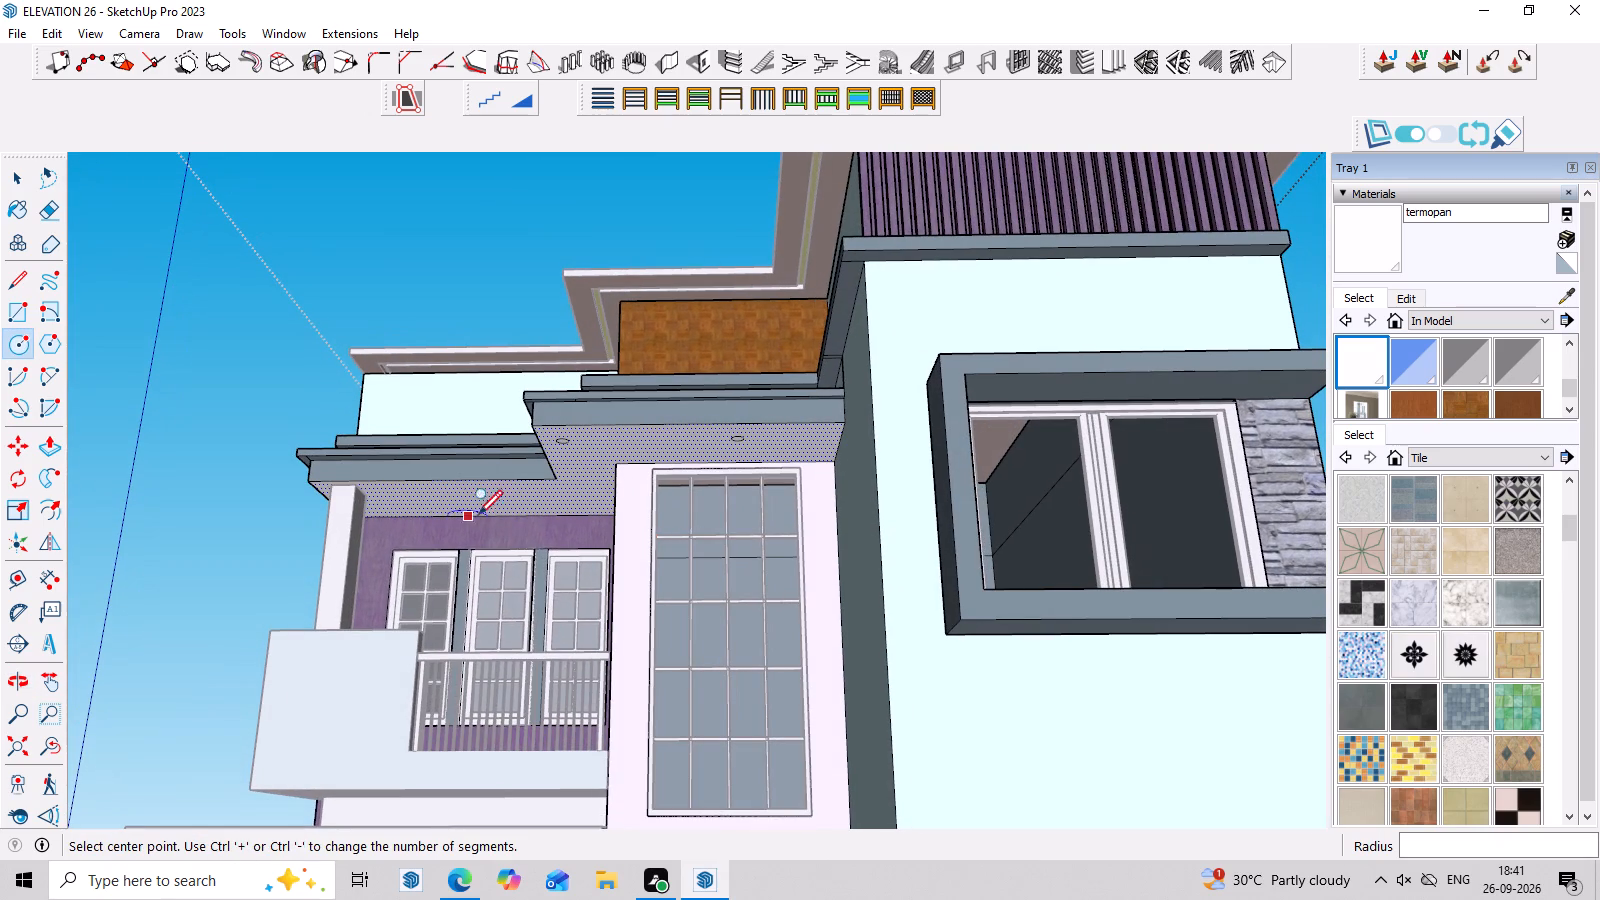
pyautogui.scroll(5, 482, 510)
pyautogui.moveTo(539, 421); pyautogui.dragTo(624, 264, button='middle')
pyautogui.scroll(3, 400, 339)
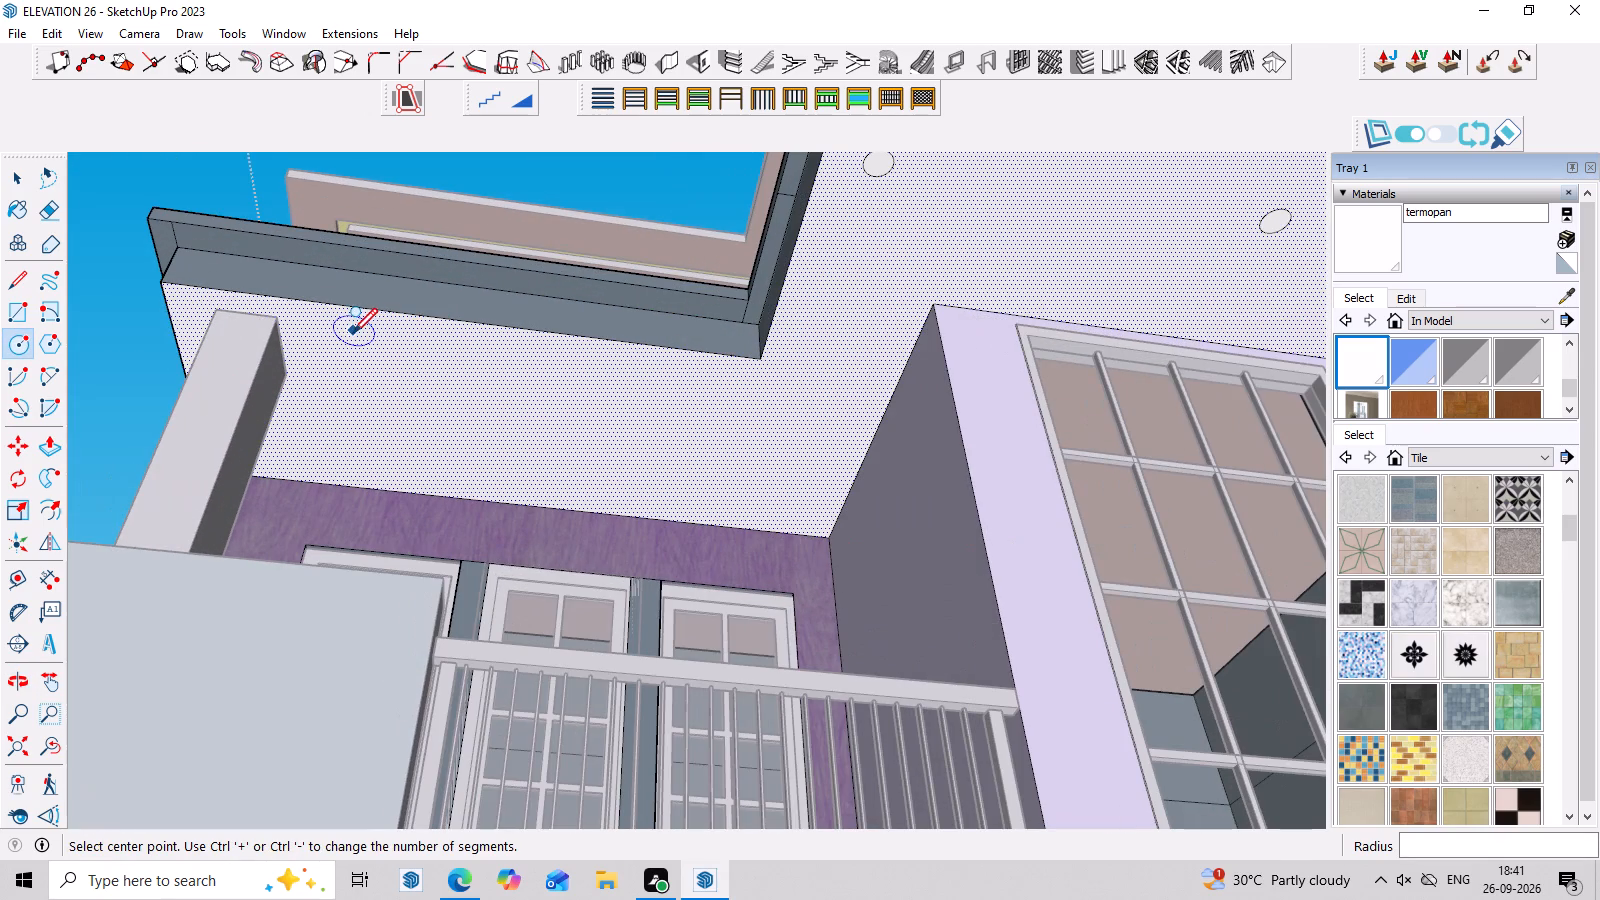
pyautogui.click(345, 343)
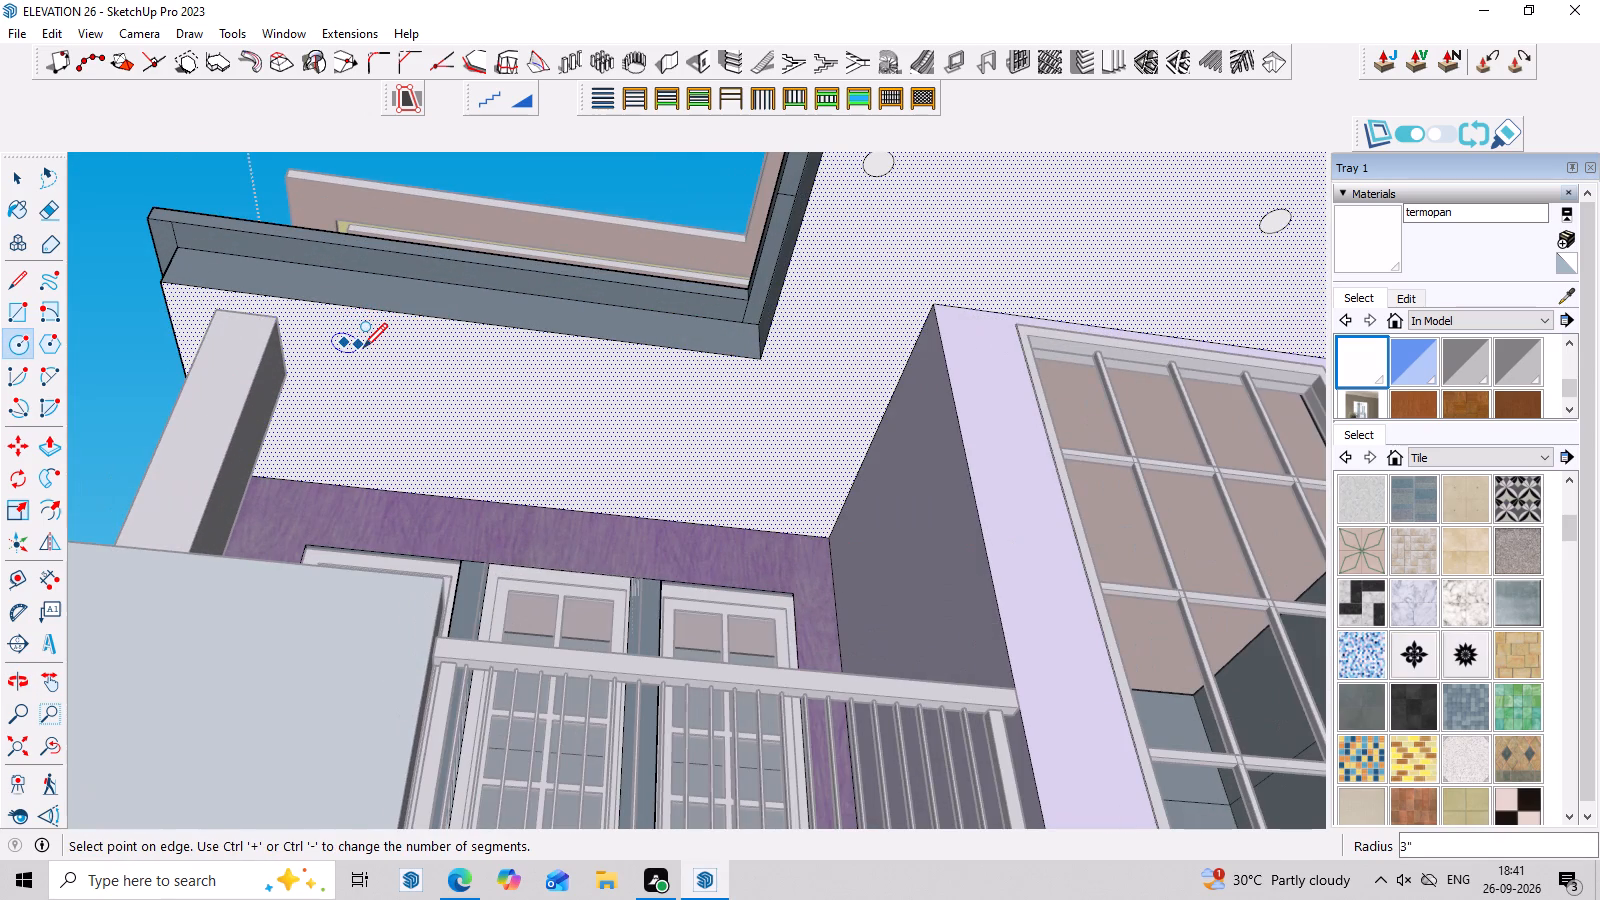
pyautogui.press('3')
pyautogui.press('Return')
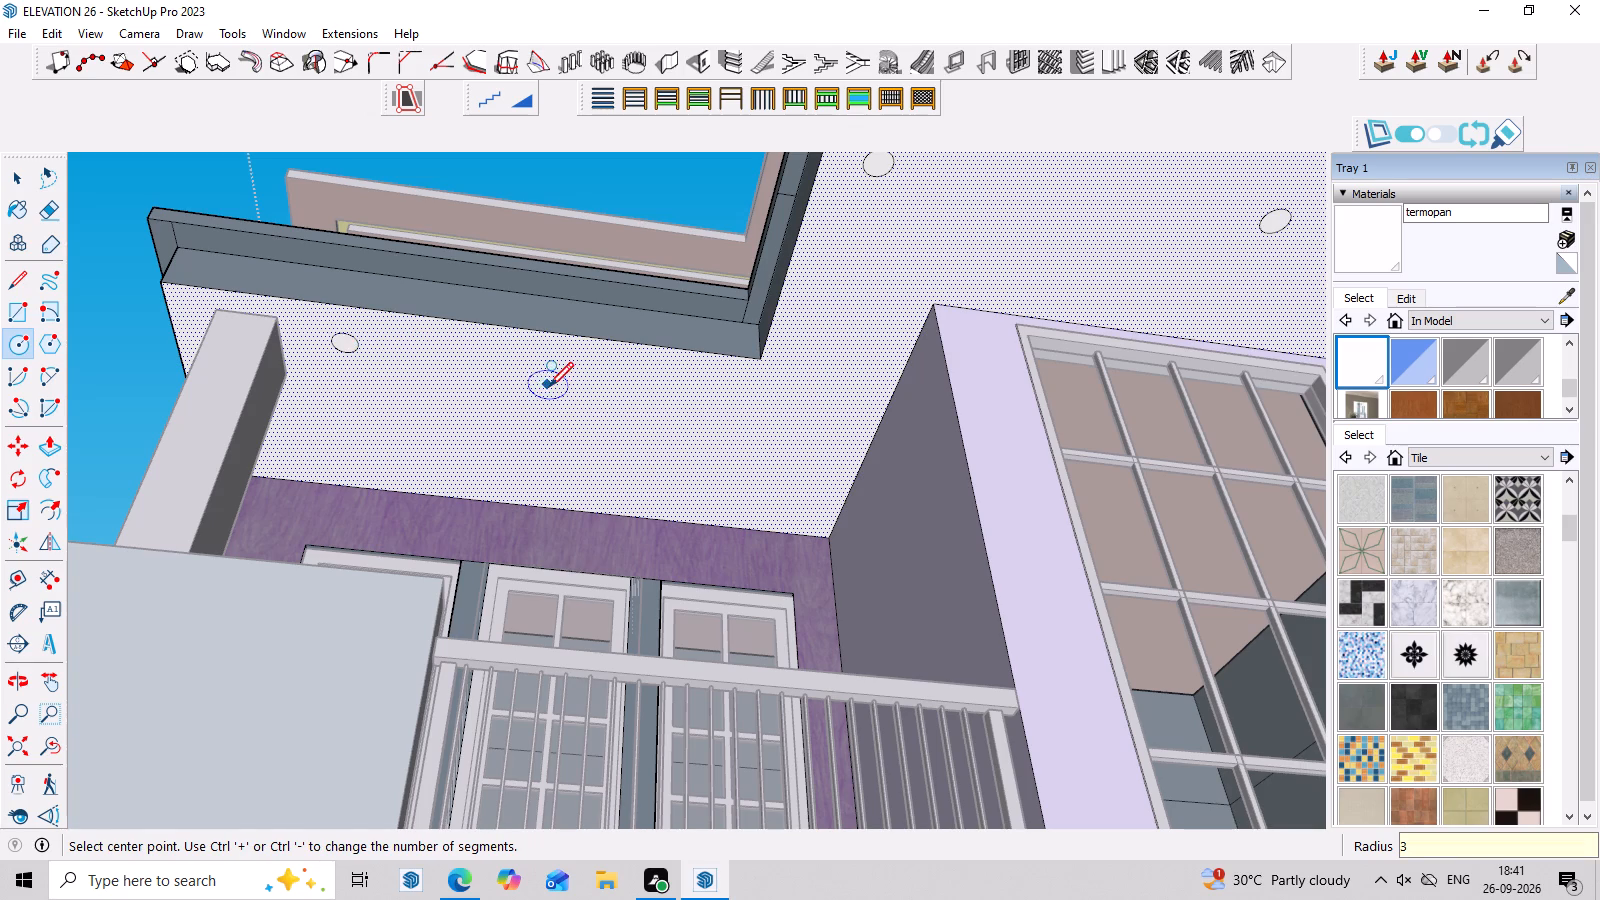
pyautogui.click(513, 367)
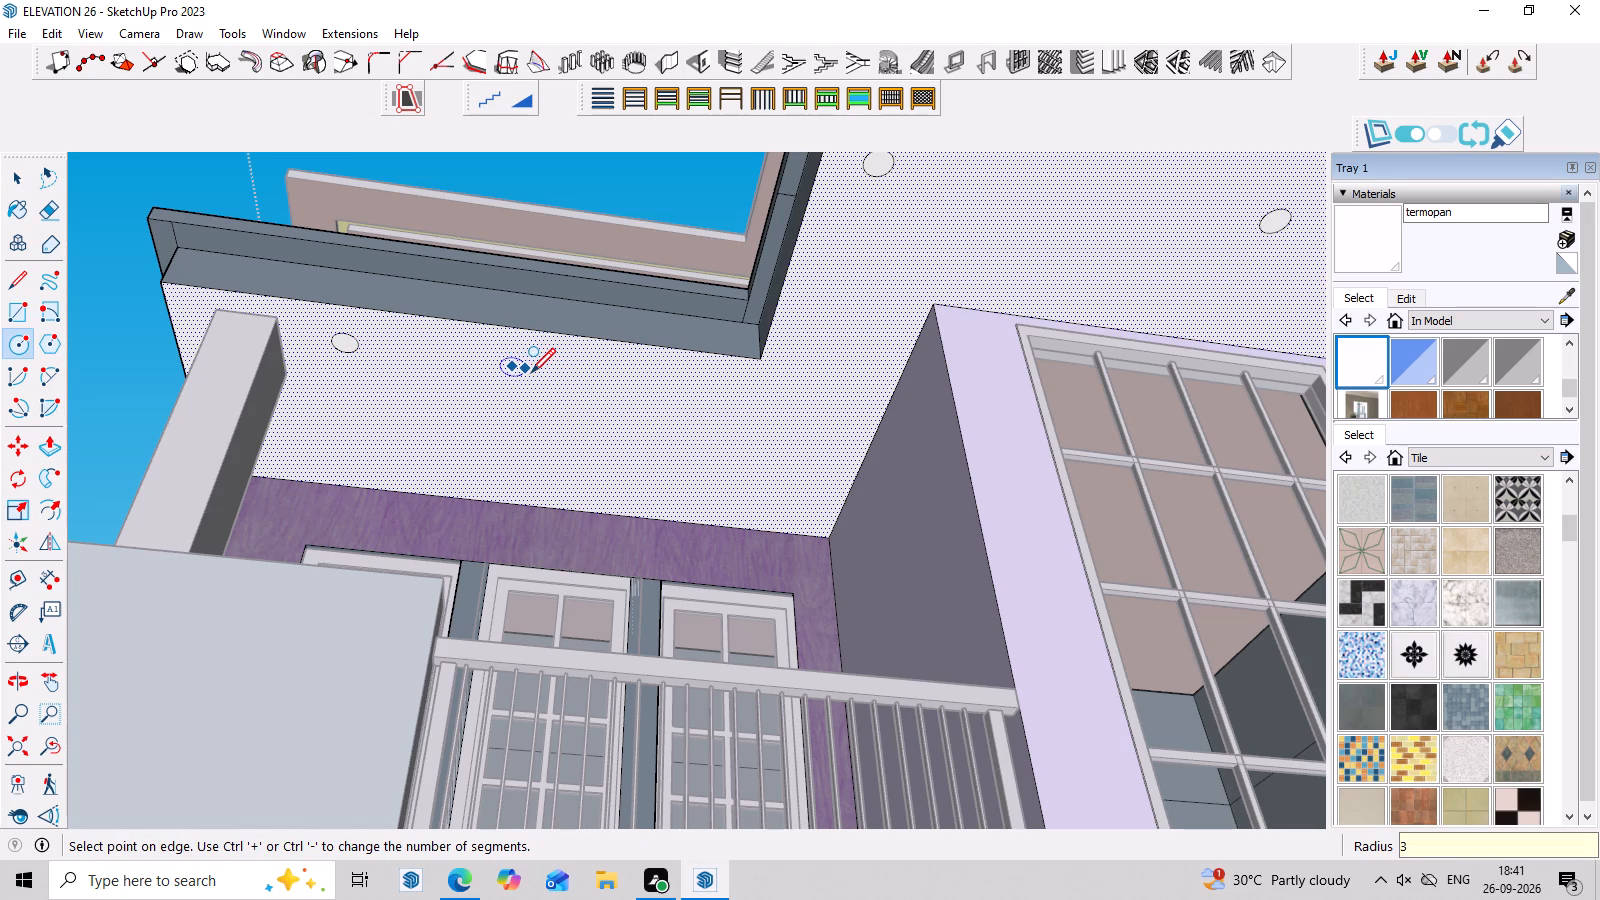
pyautogui.press('3')
pyautogui.press('Return')
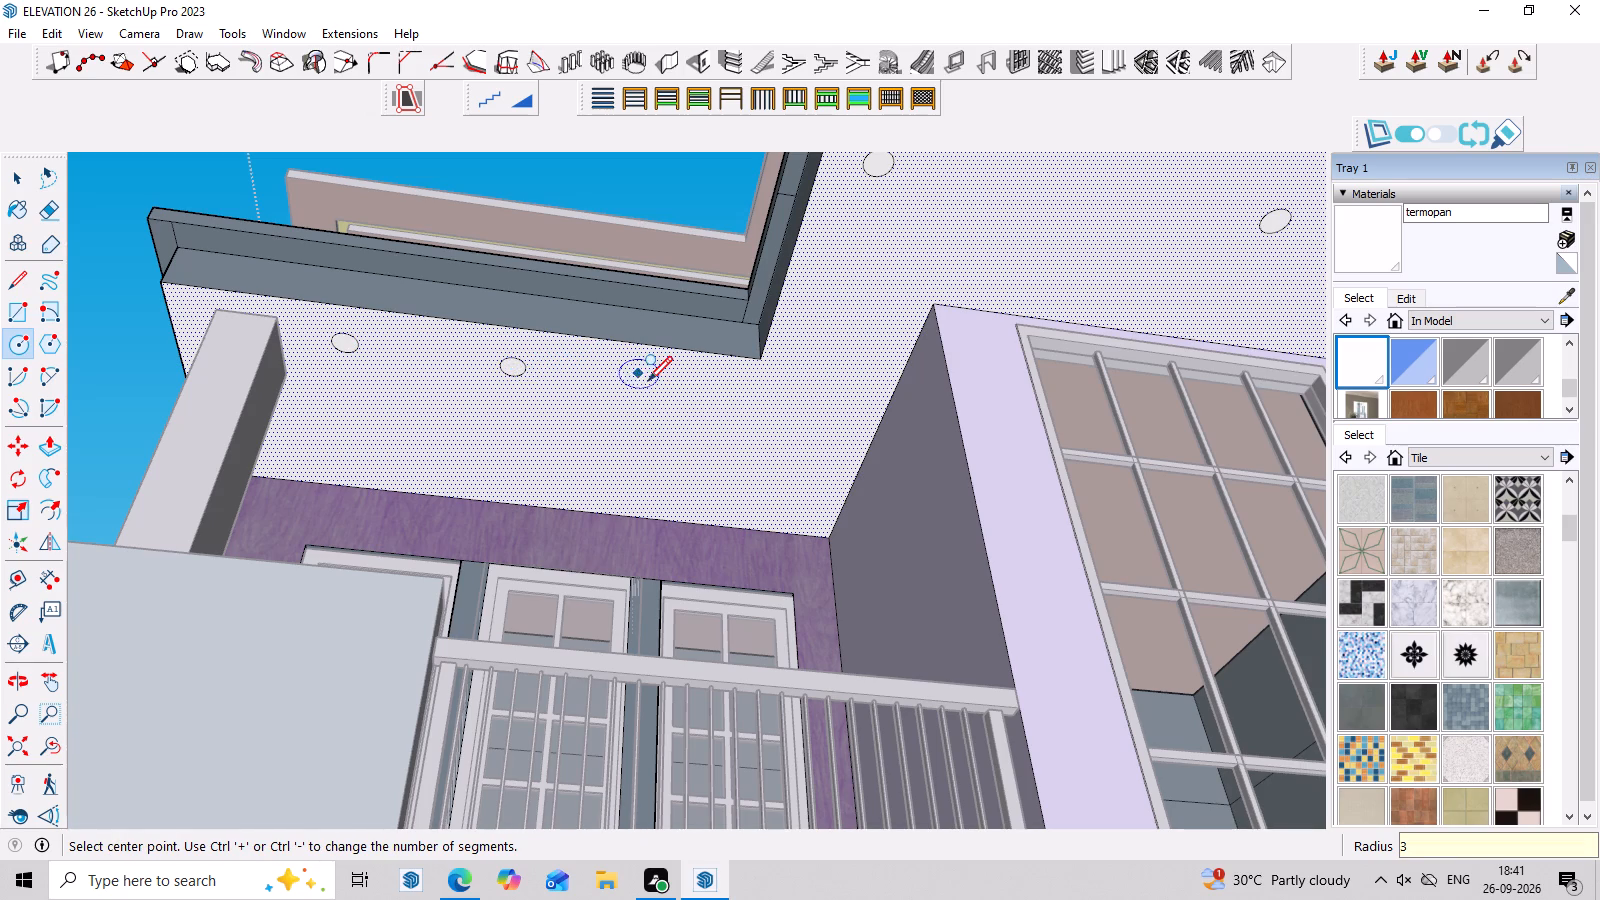
pyautogui.scroll(1, 652, 395)
pyautogui.click(656, 385)
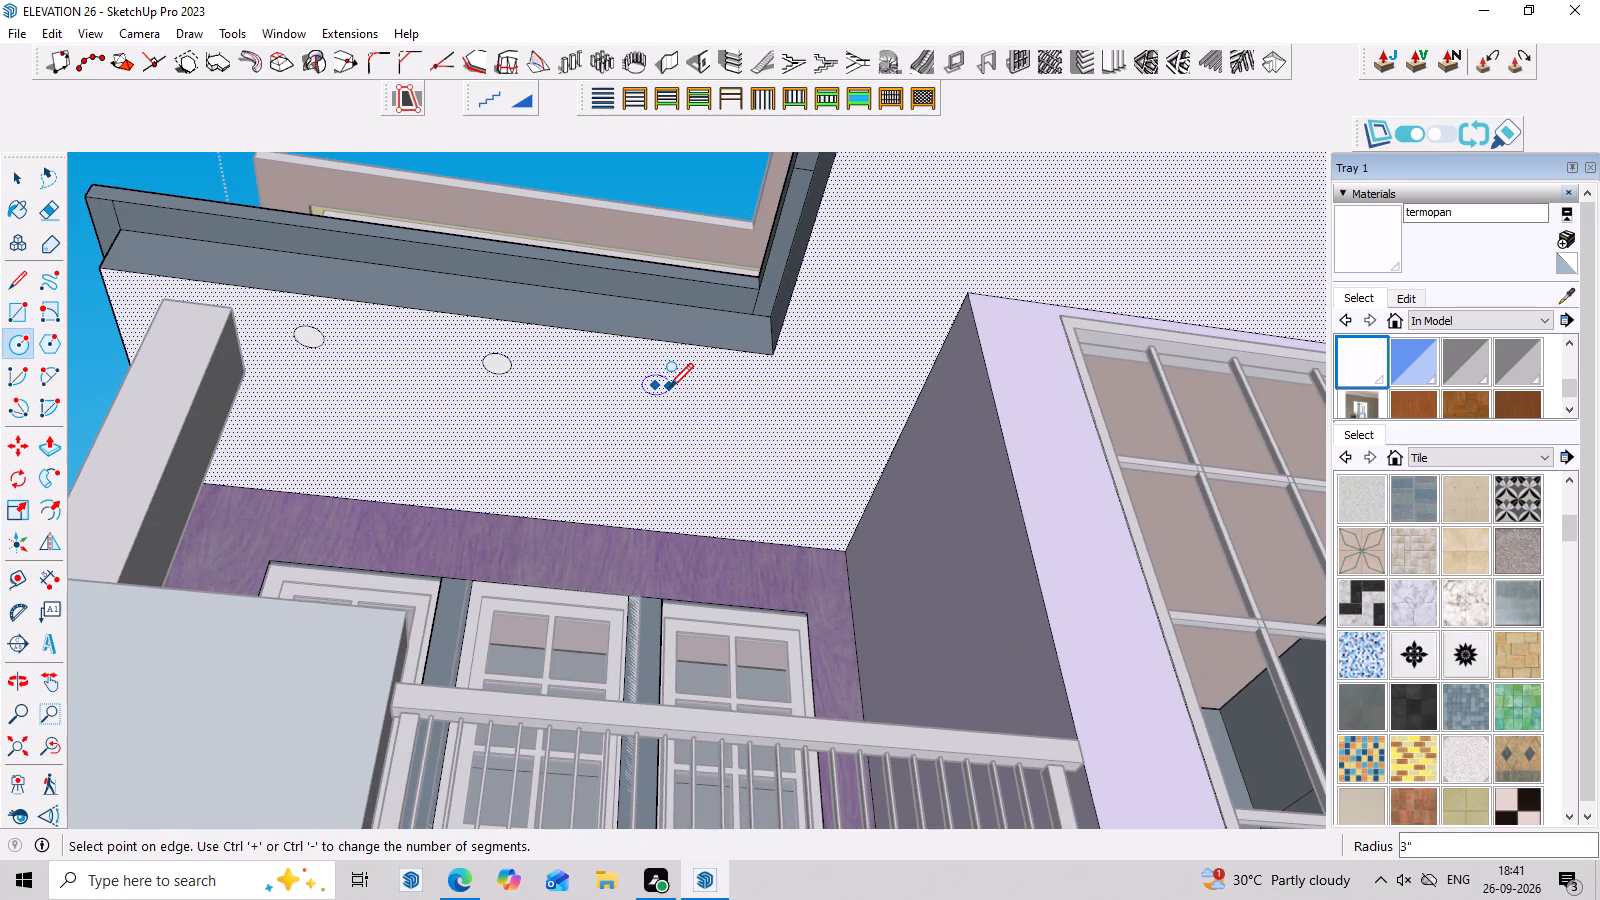
pyautogui.press('3')
pyautogui.press('Return')
# Examine the soffit circles from below and the whole upper front from a level view.
pyautogui.scroll(-3, 665, 396)
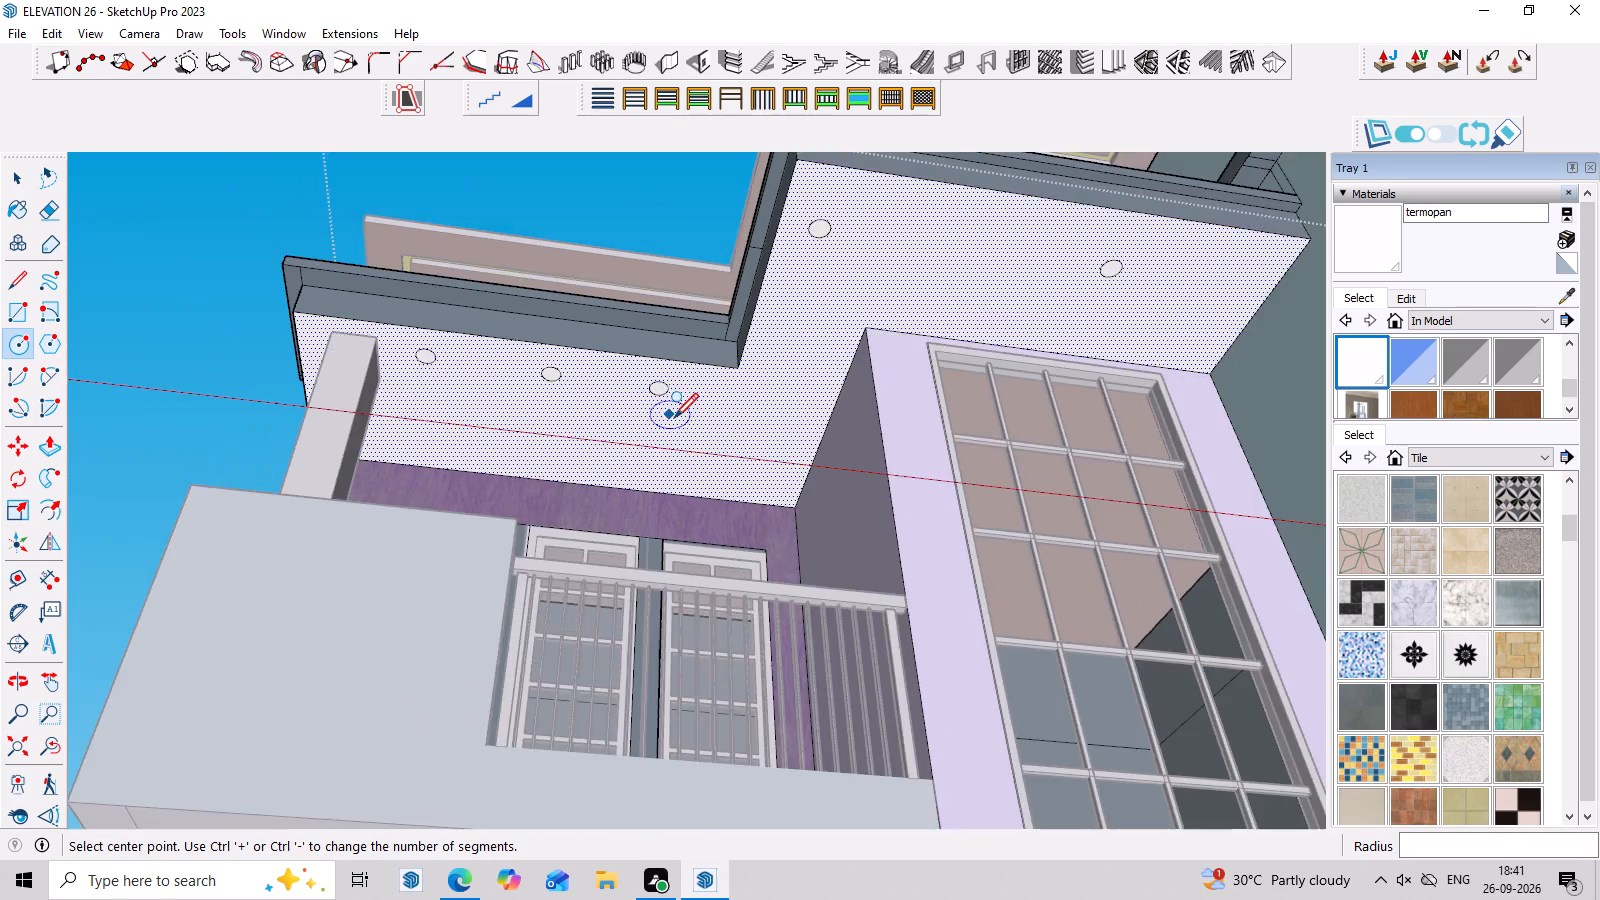
pyautogui.scroll(-4, 674, 416)
pyautogui.moveTo(751, 419); pyautogui.dragTo(592, 524, button='middle')
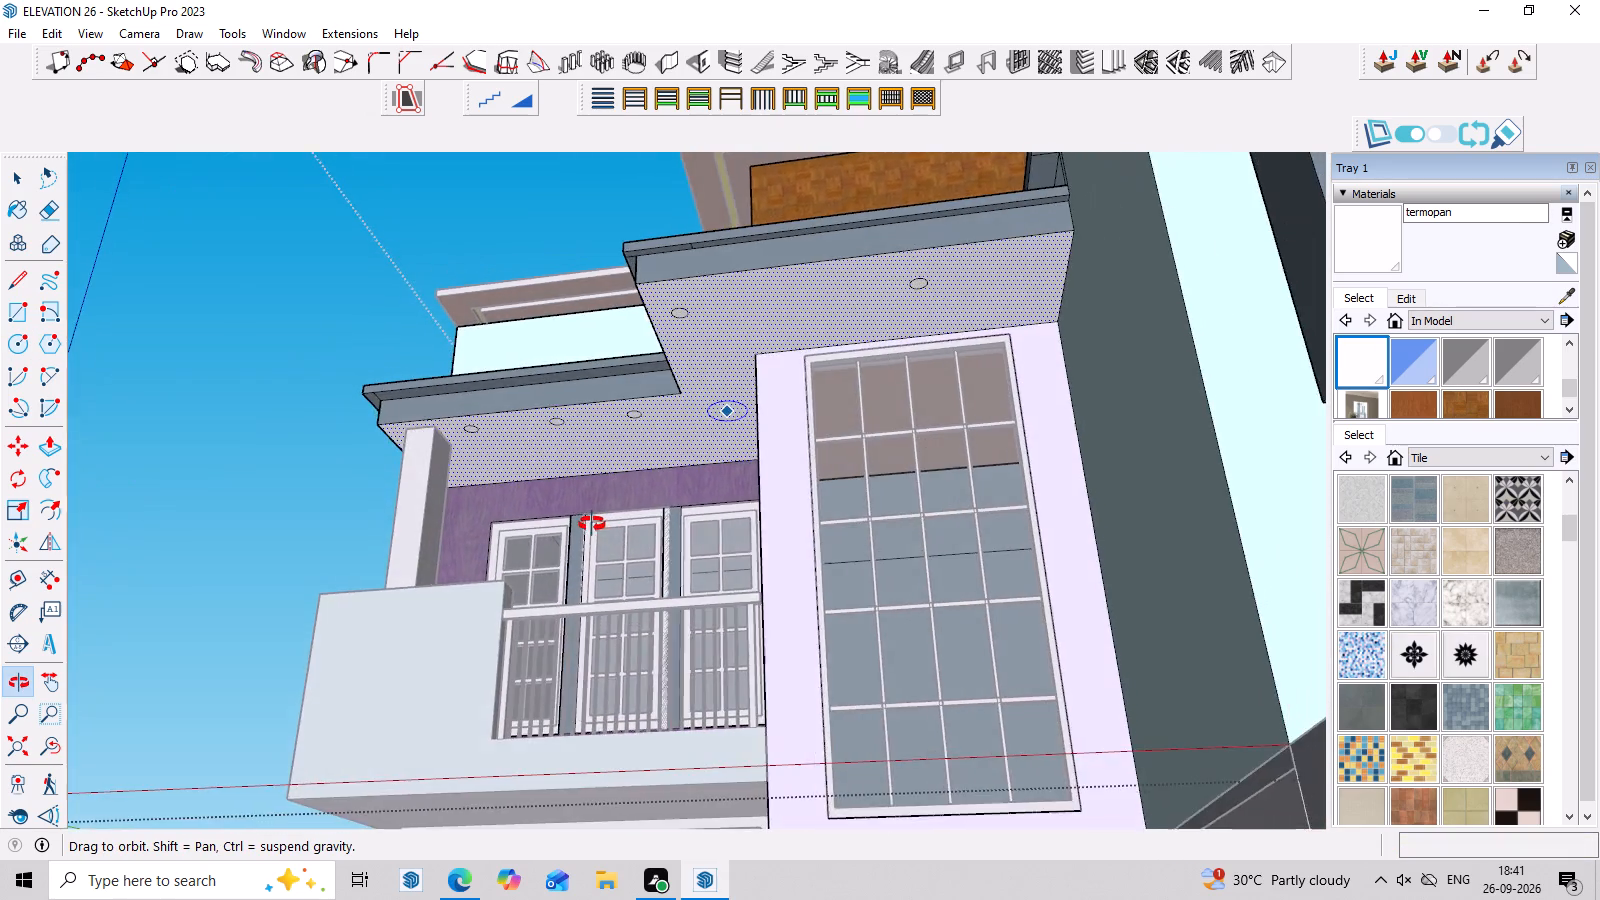
pyautogui.moveTo(592, 524); pyautogui.dragTo(628, 698, button='middle')
pyautogui.scroll(-7, 755, 530)
pyautogui.moveTo(781, 537); pyautogui.dragTo(806, 632, button='middle')
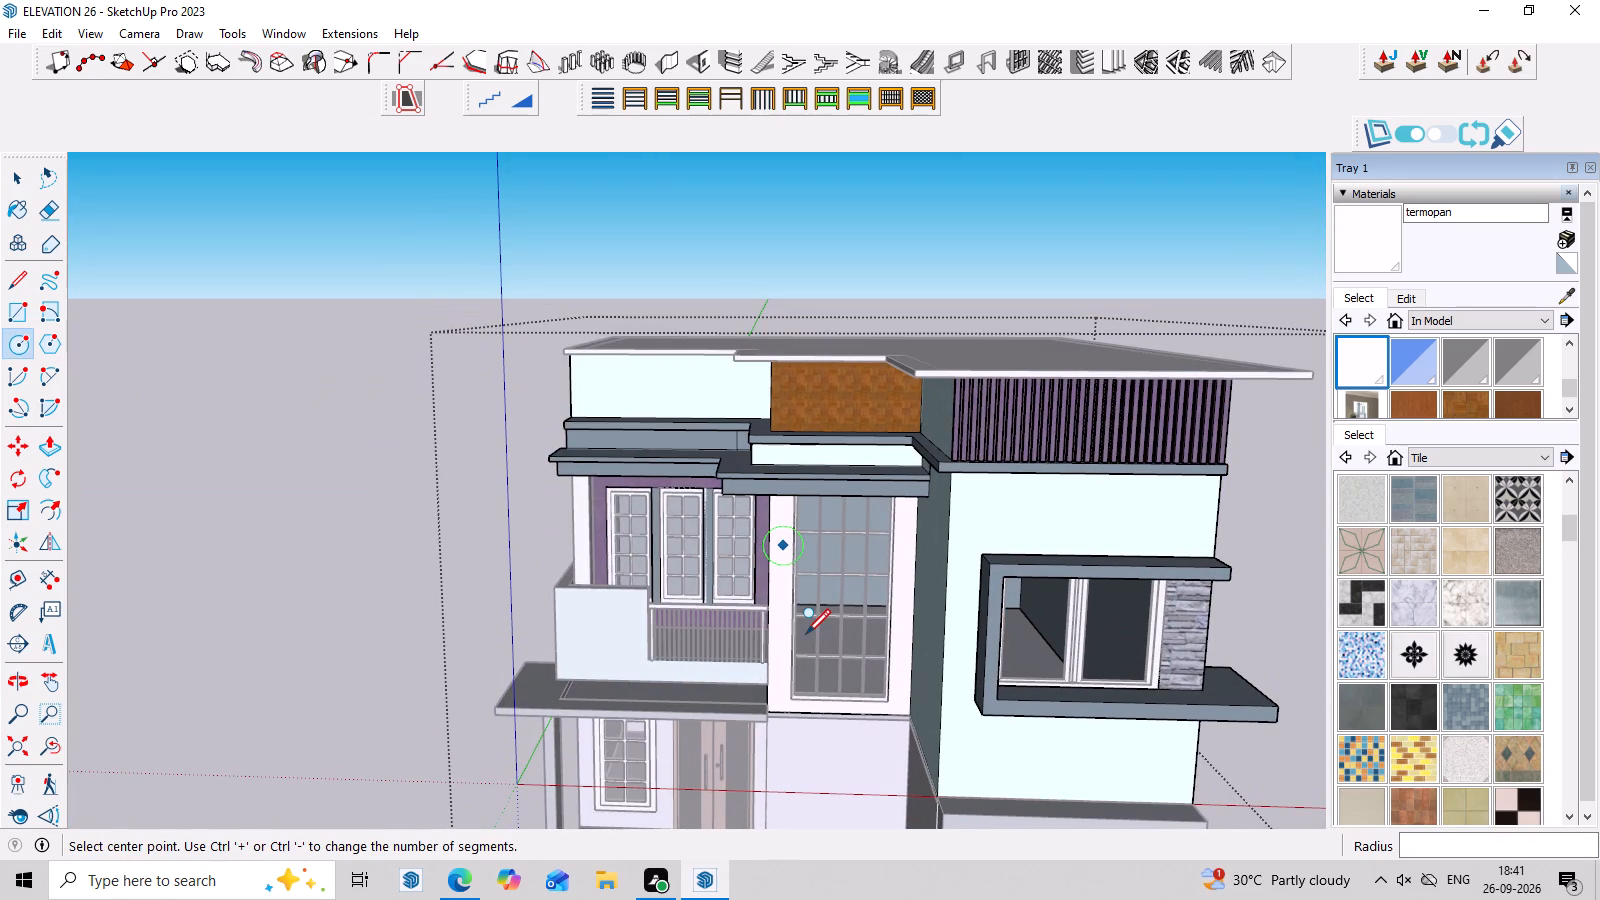
pyautogui.scroll(6, 529, 251)
pyautogui.moveTo(654, 423); pyautogui.dragTo(714, 321, button='middle')
pyautogui.scroll(-1, 714, 321)
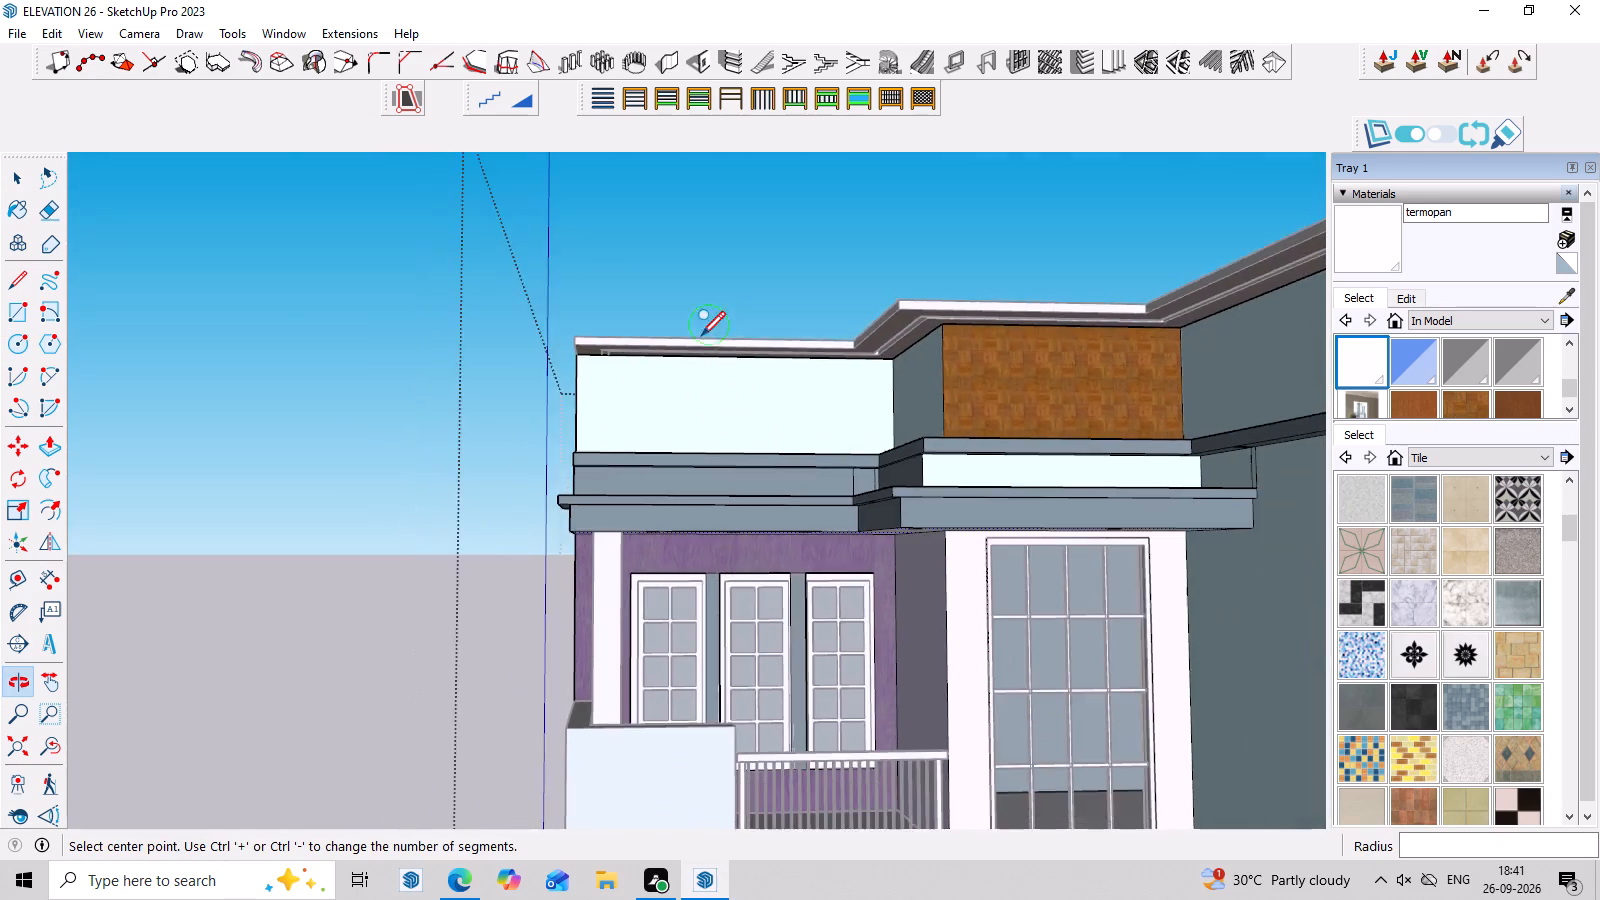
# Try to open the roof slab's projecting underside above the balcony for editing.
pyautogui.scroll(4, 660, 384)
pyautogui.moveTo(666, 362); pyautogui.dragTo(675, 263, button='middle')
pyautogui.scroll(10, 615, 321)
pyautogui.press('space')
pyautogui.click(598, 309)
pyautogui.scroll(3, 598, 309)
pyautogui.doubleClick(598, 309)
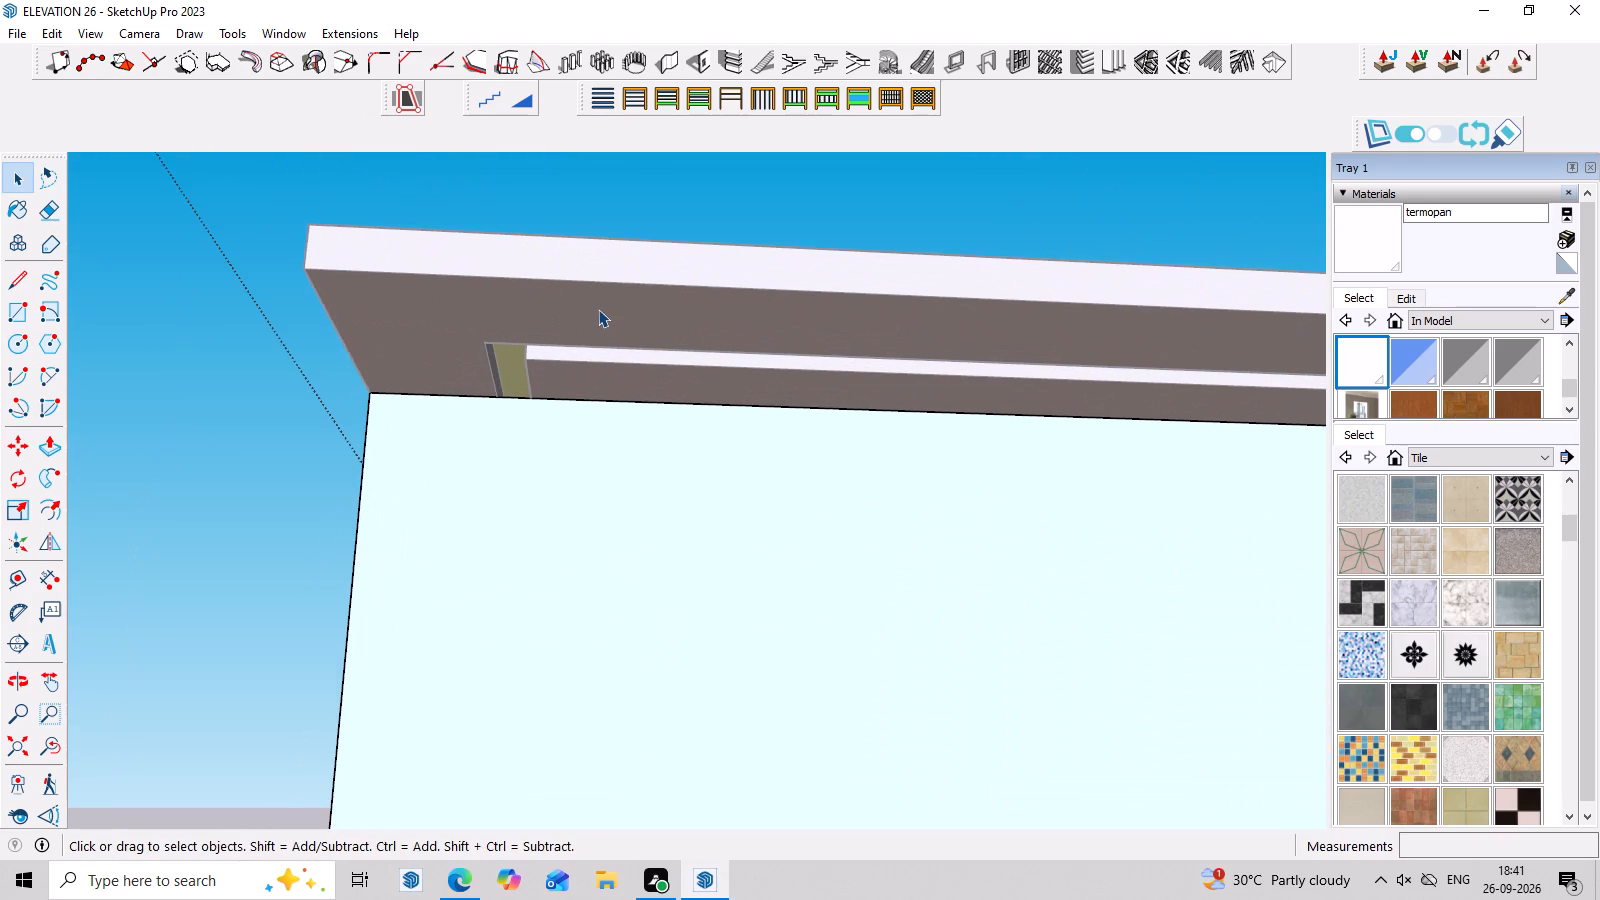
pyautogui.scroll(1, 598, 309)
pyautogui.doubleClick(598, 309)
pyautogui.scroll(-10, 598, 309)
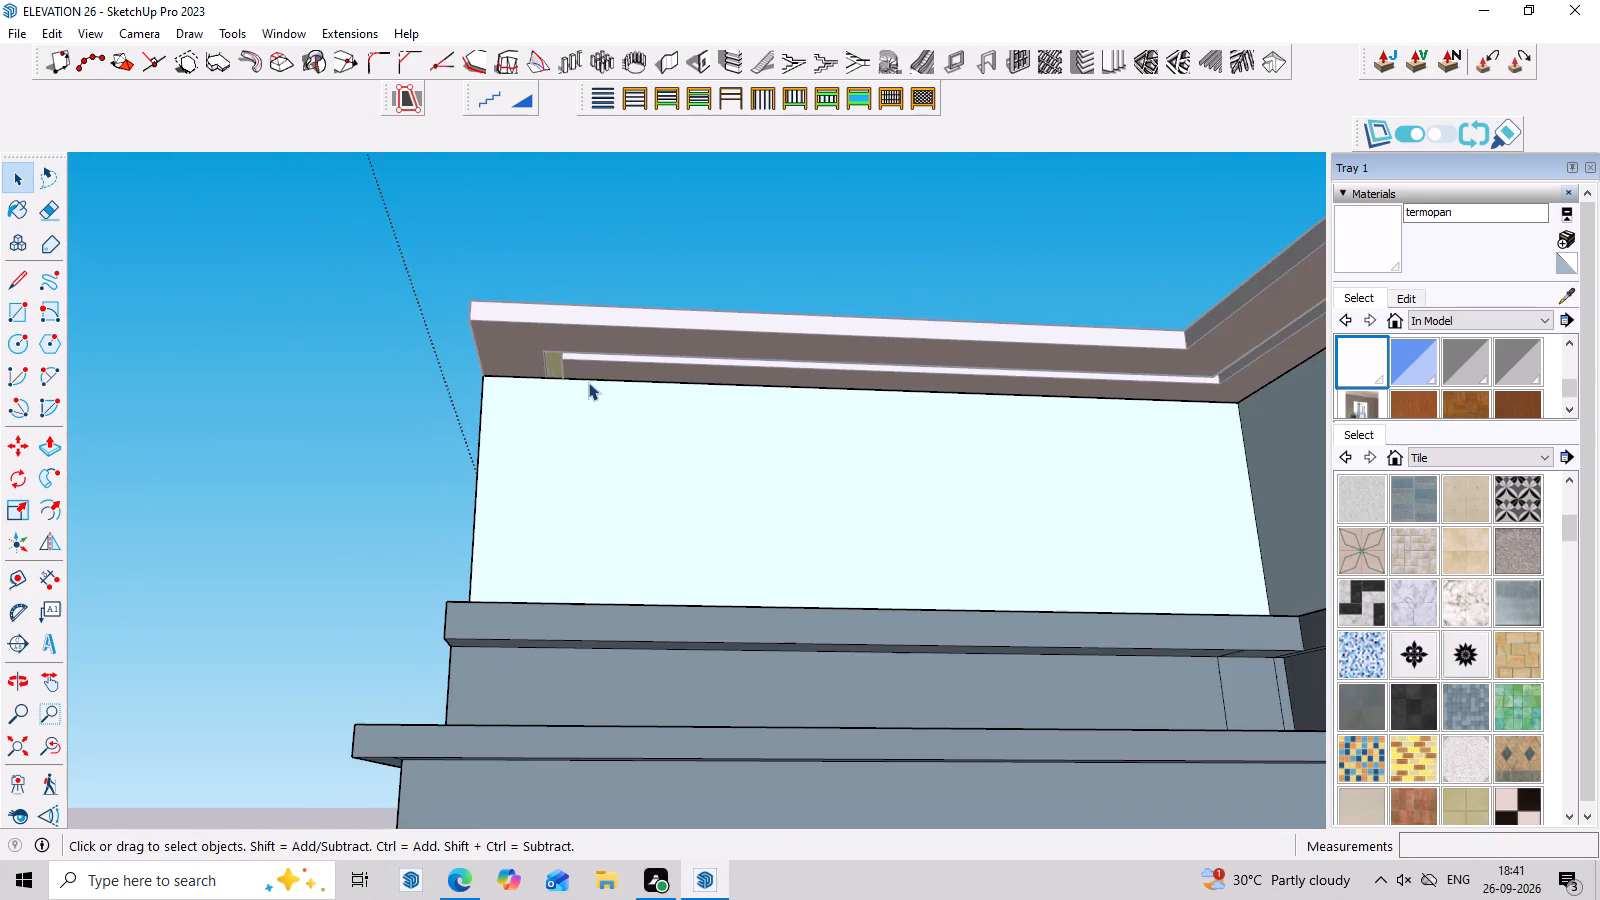
# Pull the three circles above the balcony windows 1" down from the soffit with Push/Pull to form light discs.
pyautogui.scroll(-4, 588, 382)
pyautogui.moveTo(613, 461); pyautogui.dragTo(623, 294, button='middle')
pyautogui.scroll(3, 596, 445)
pyautogui.click(658, 454)
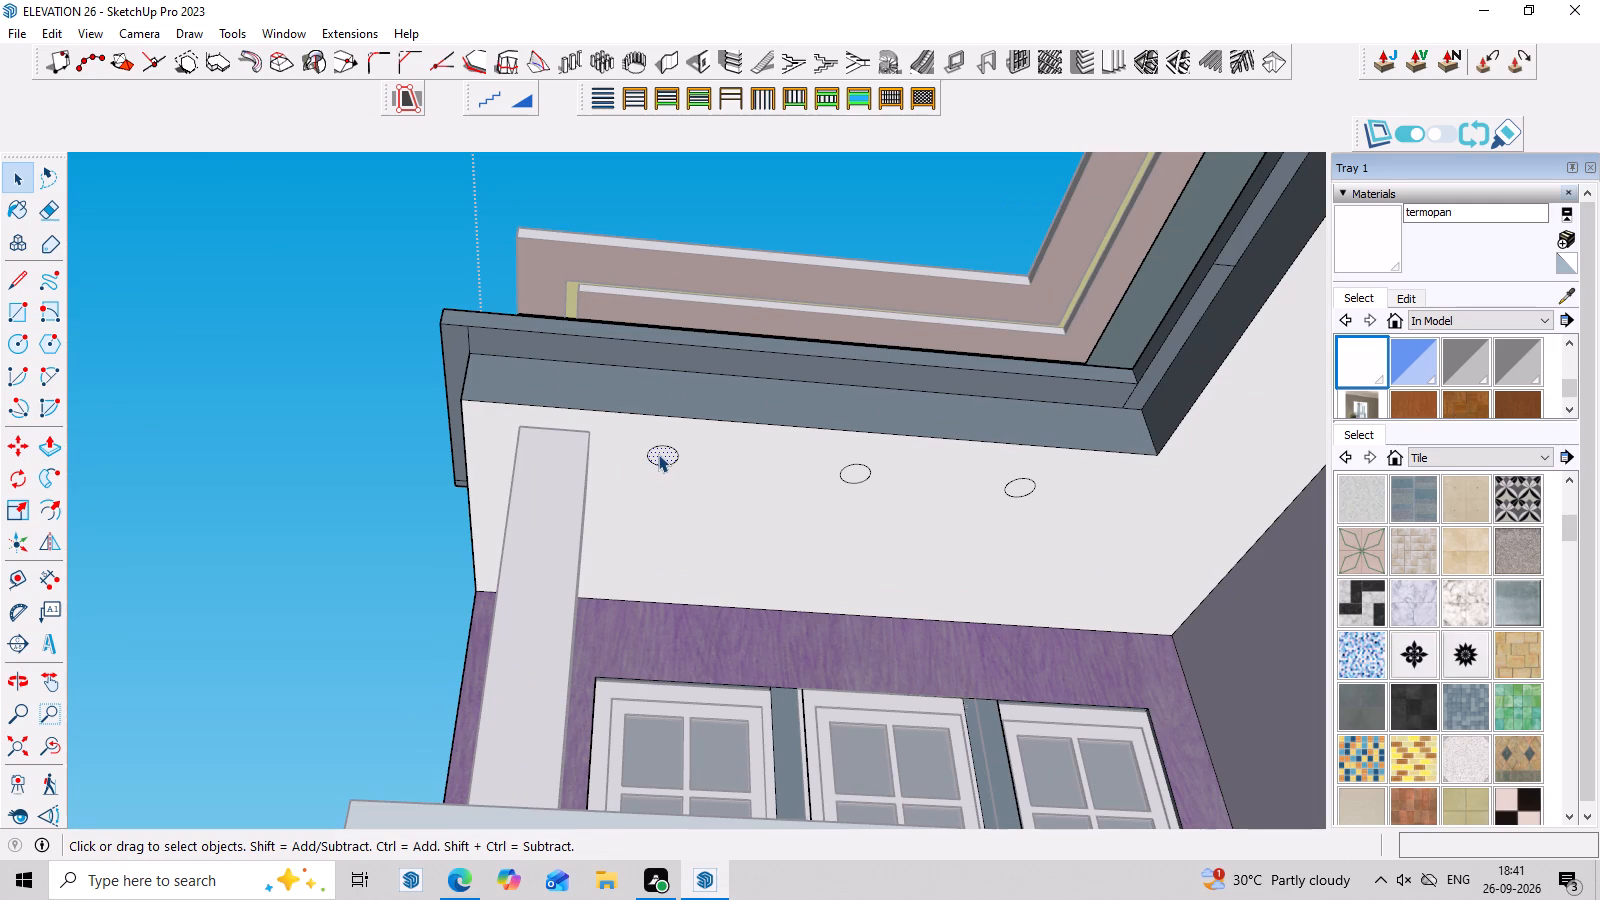
pyautogui.scroll(2, 658, 454)
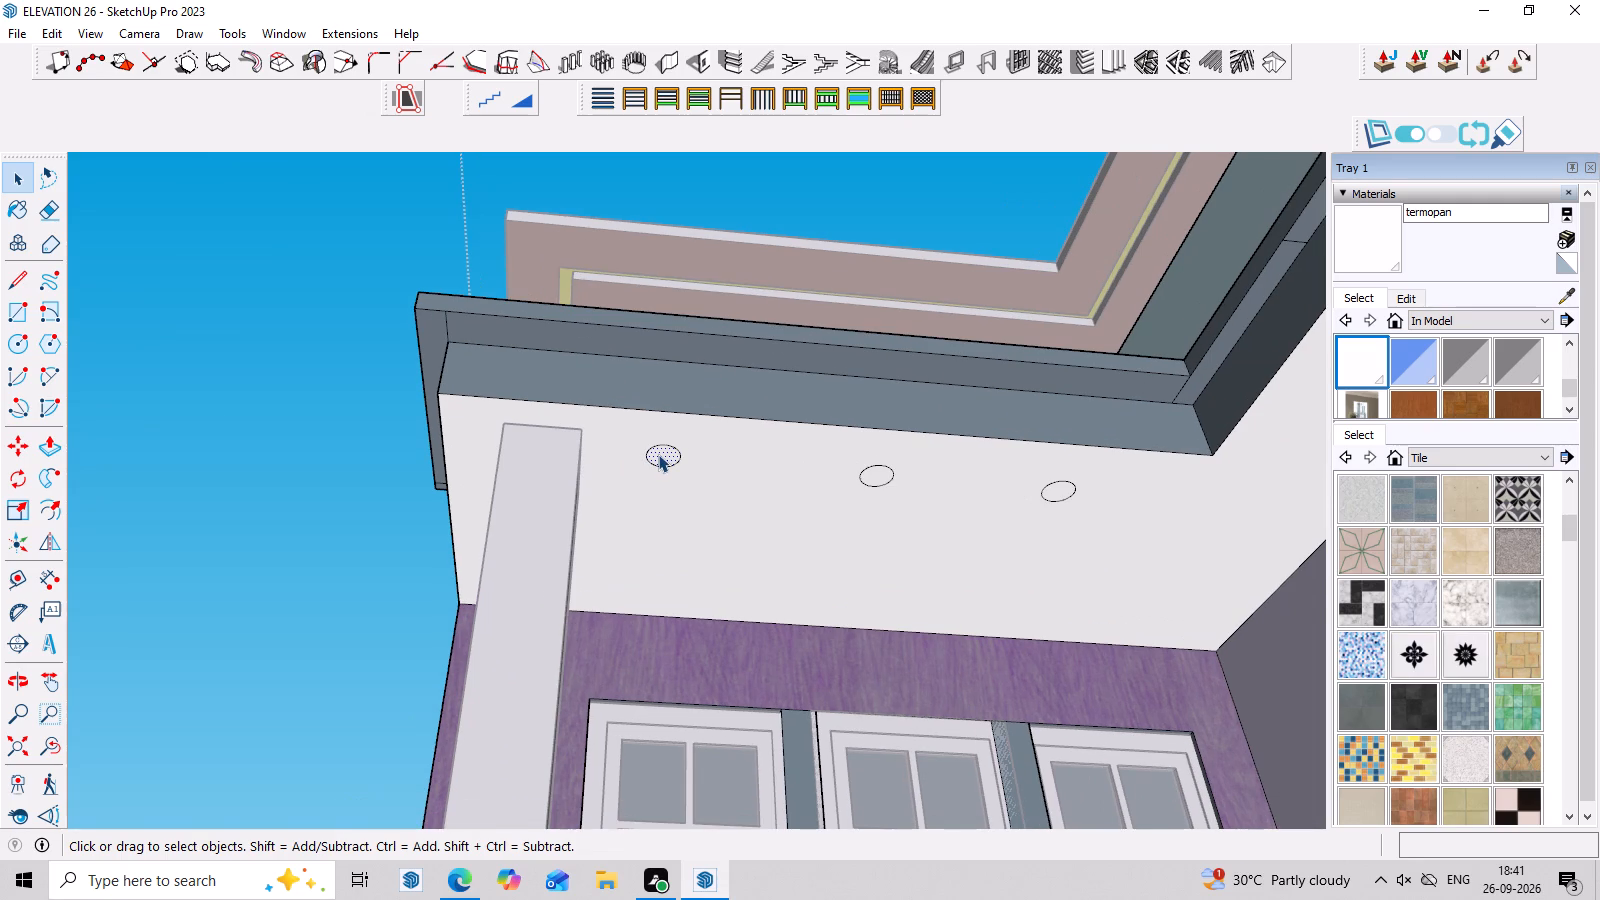
pyautogui.press('p')
pyautogui.click(658, 454)
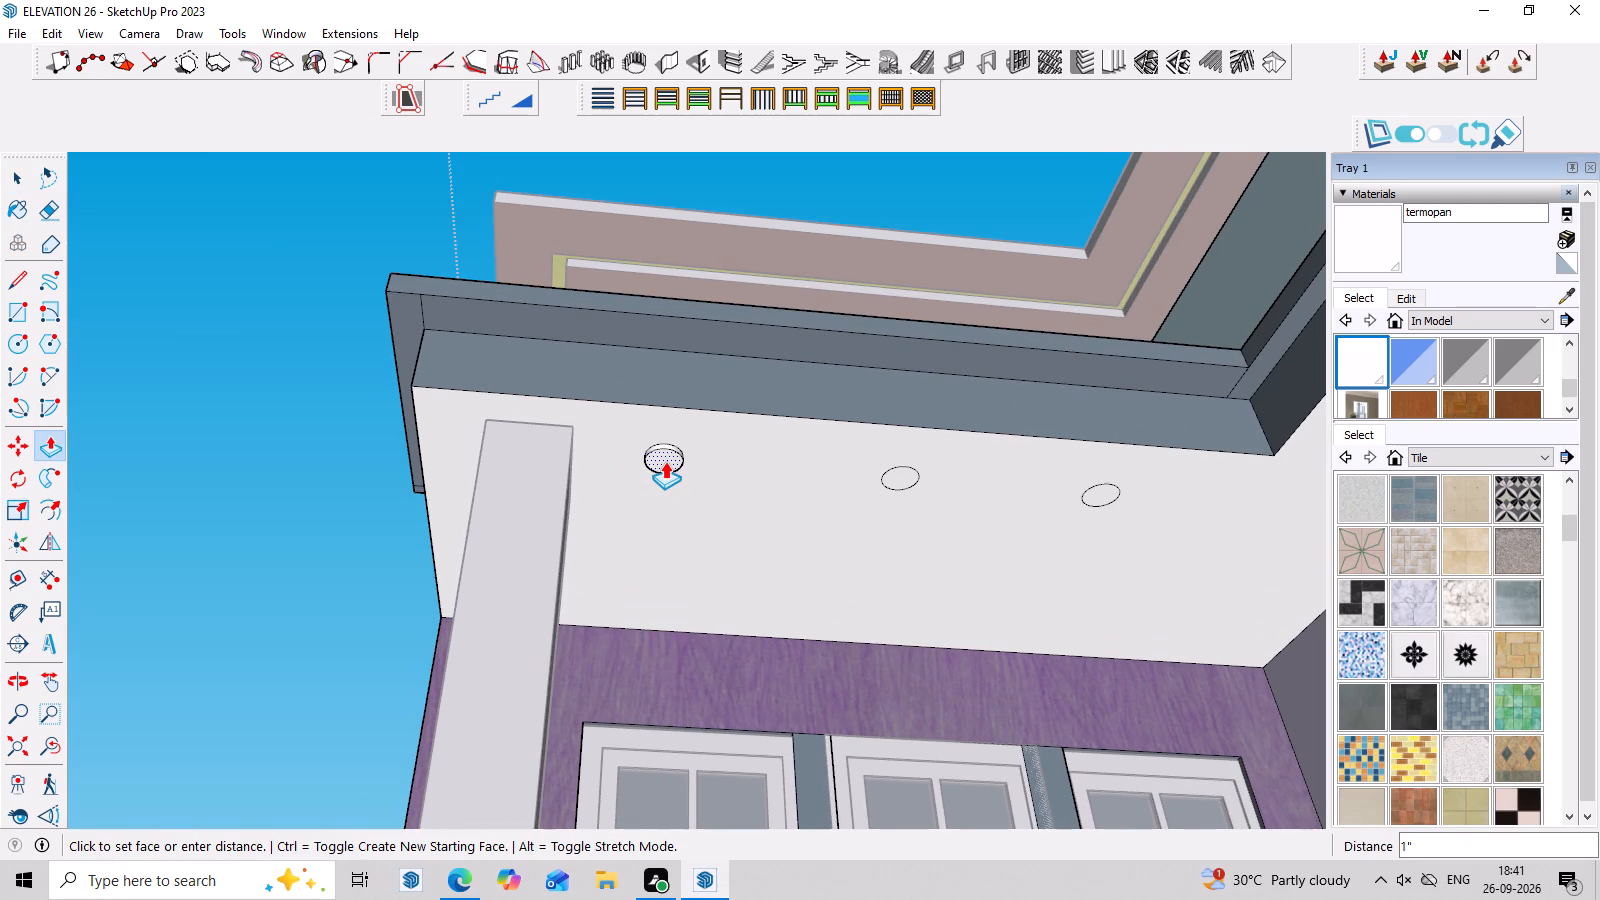
pyautogui.click(665, 461)
pyautogui.scroll(3, 903, 478)
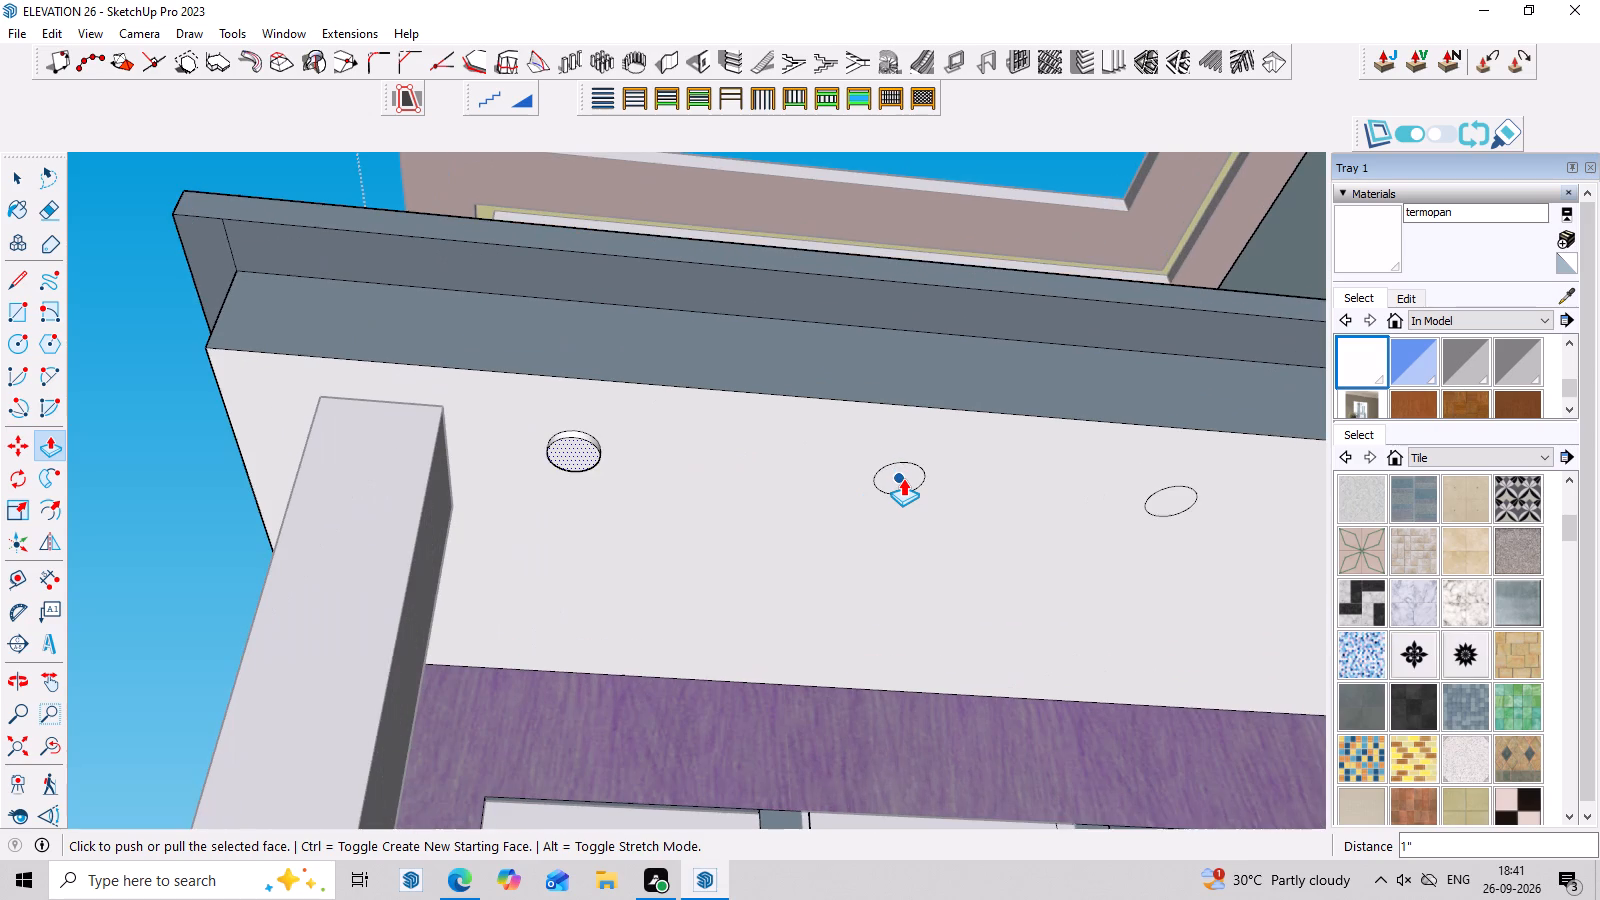
pyautogui.press('space')
pyautogui.click(903, 478)
pyautogui.press('p')
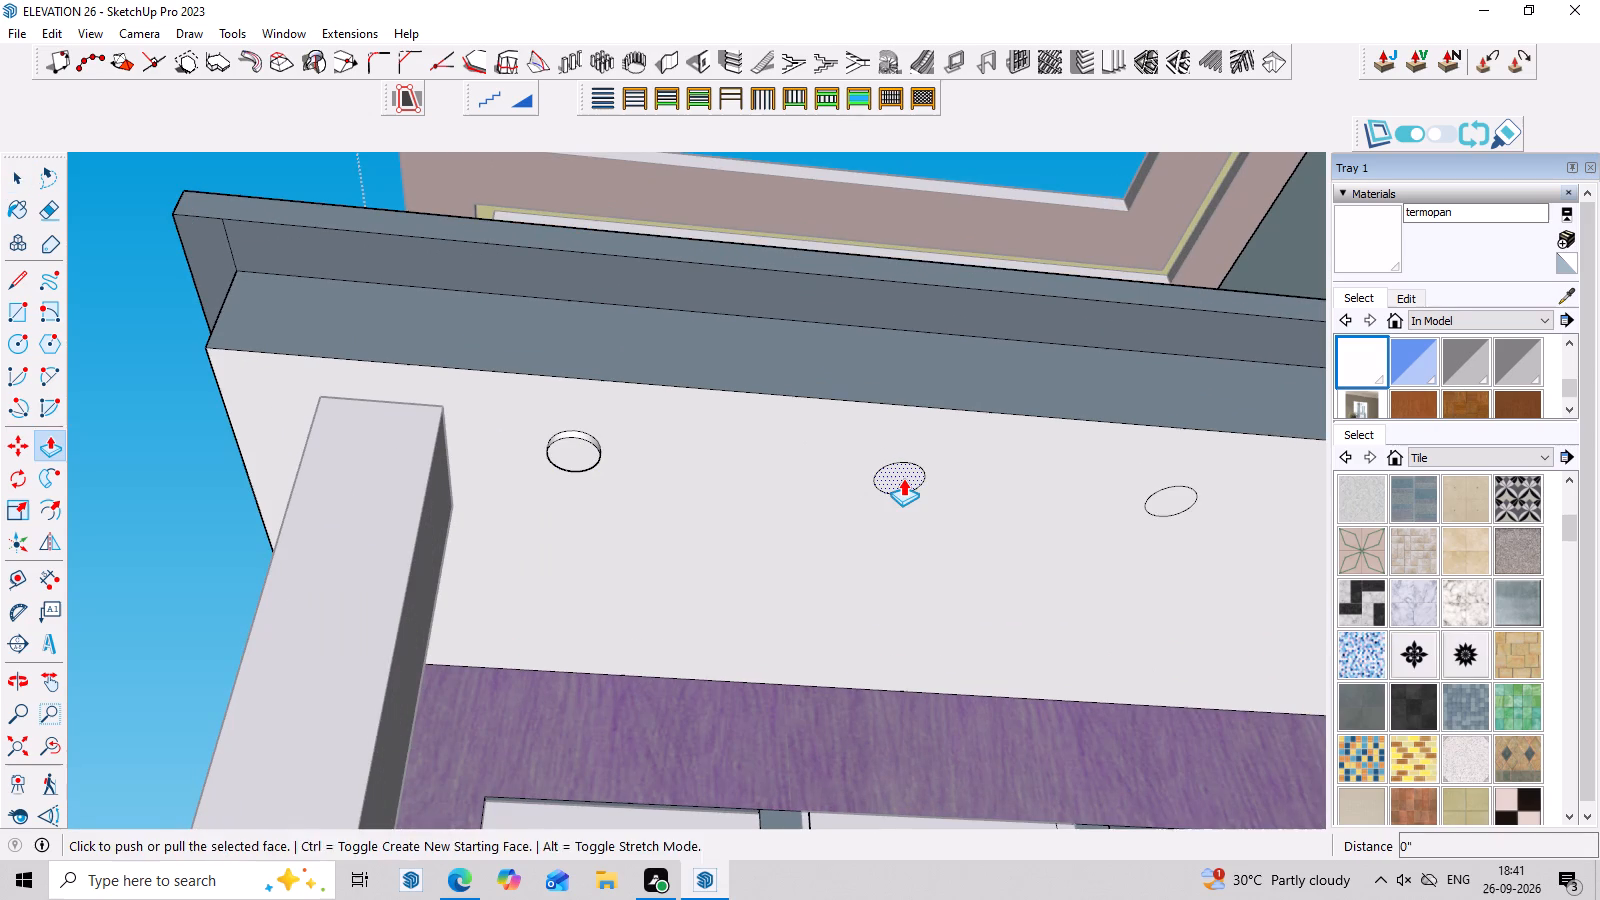
pyautogui.doubleClick(903, 478)
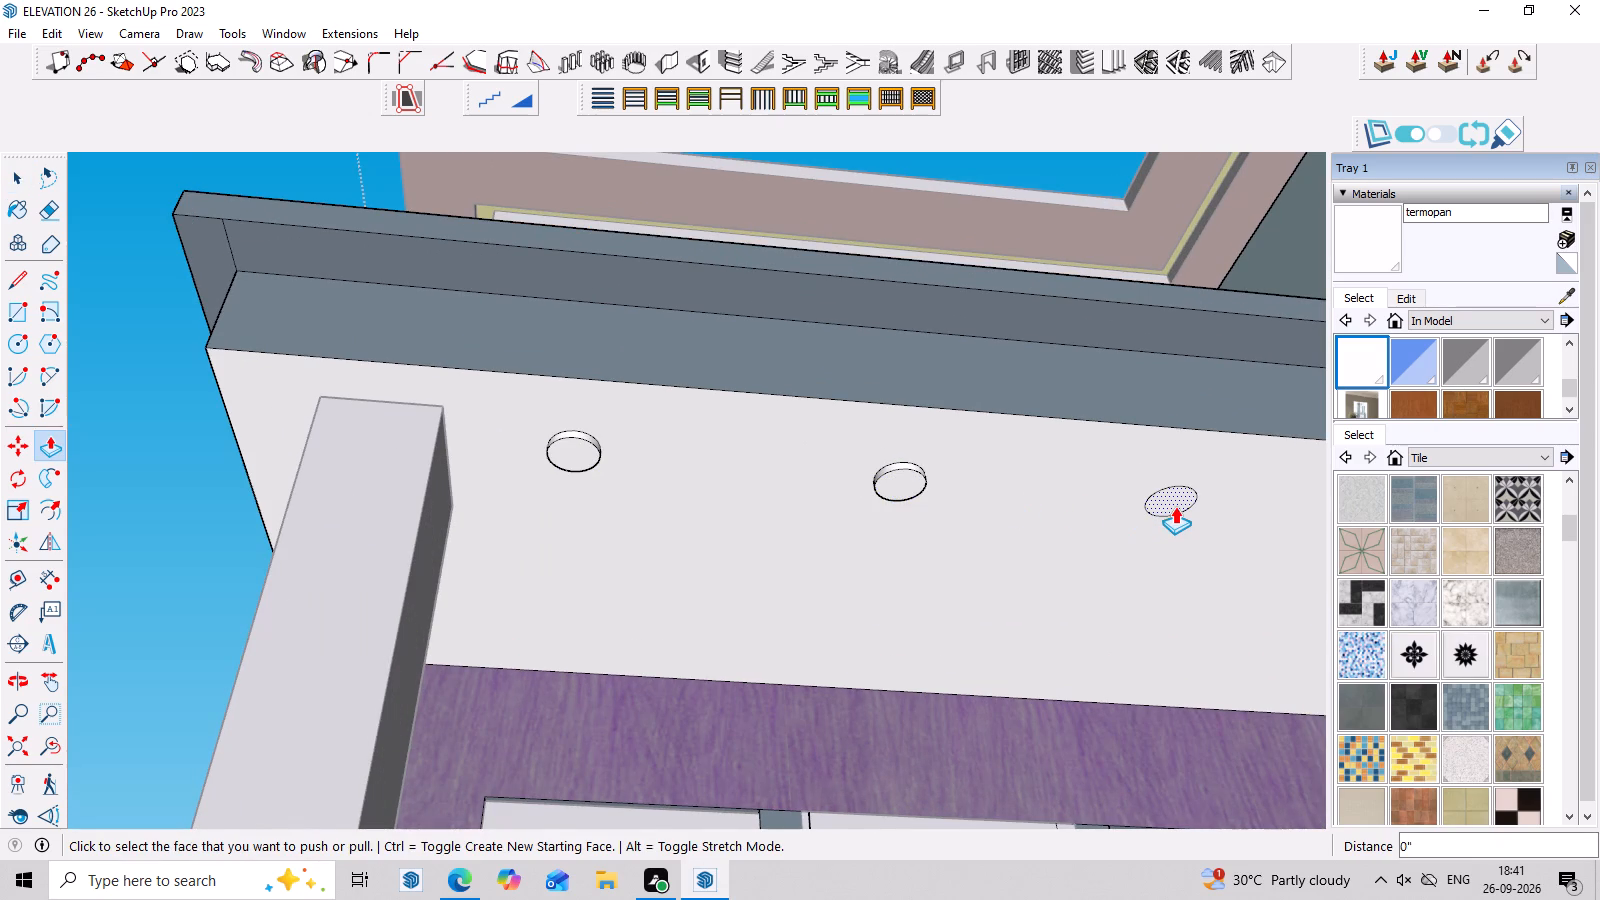
pyautogui.doubleClick(1175, 506)
# Repeat the 1" Push/Pull on the two circles in the soffit above the tall window.
pyautogui.scroll(-9, 839, 524)
pyautogui.moveTo(720, 552); pyautogui.dragTo(726, 680, button='middle')
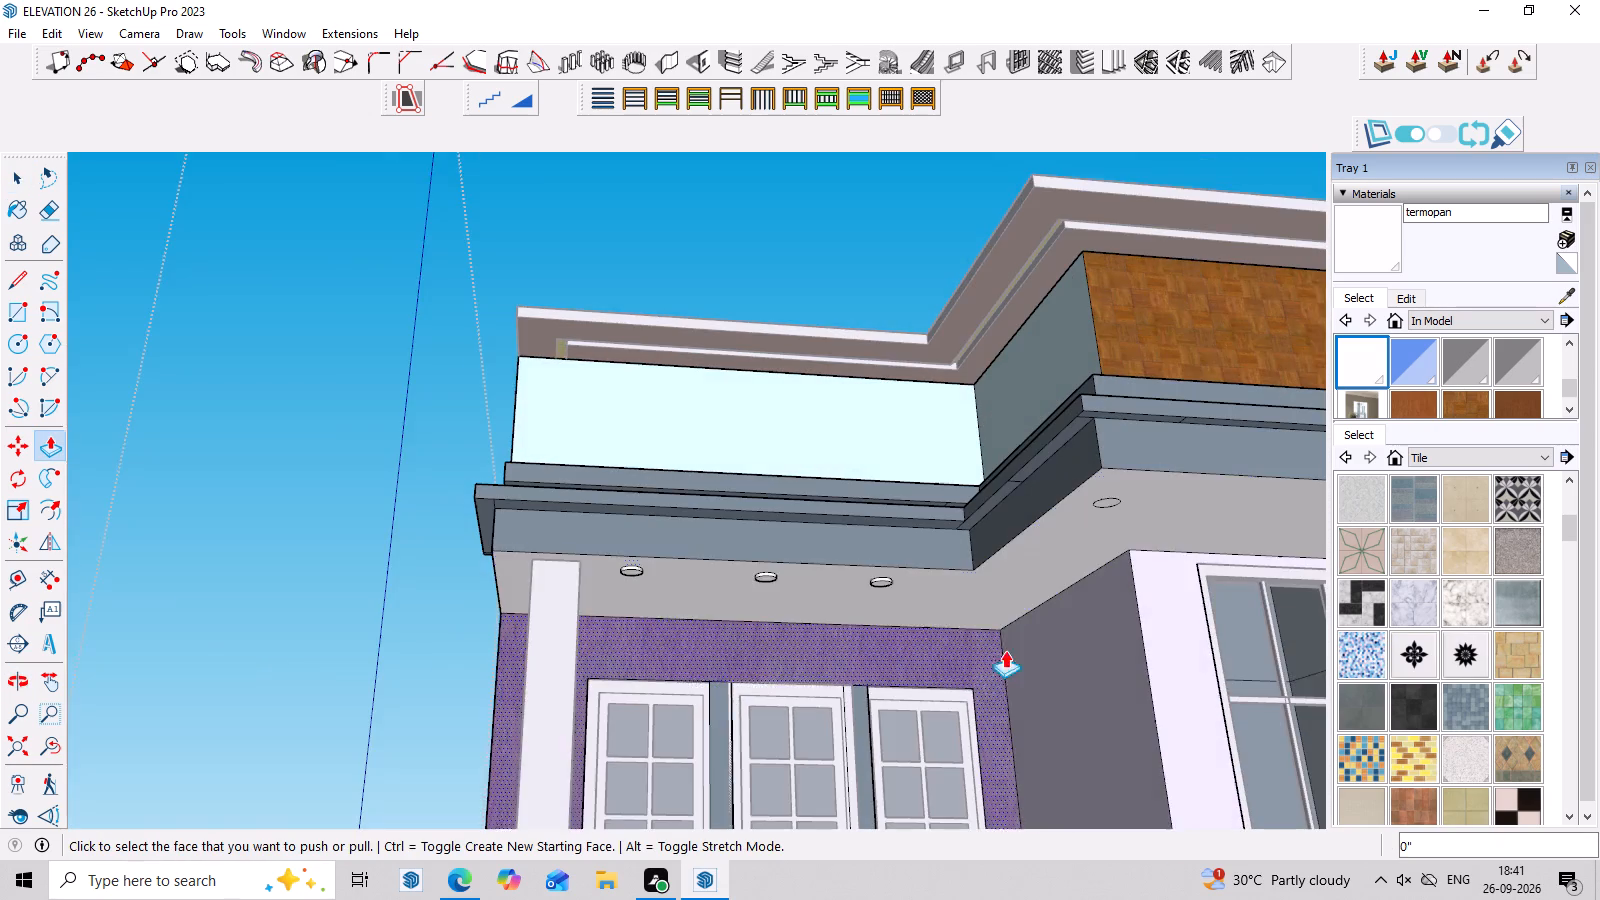
pyautogui.scroll(8, 1214, 473)
pyautogui.doubleClick(1087, 513)
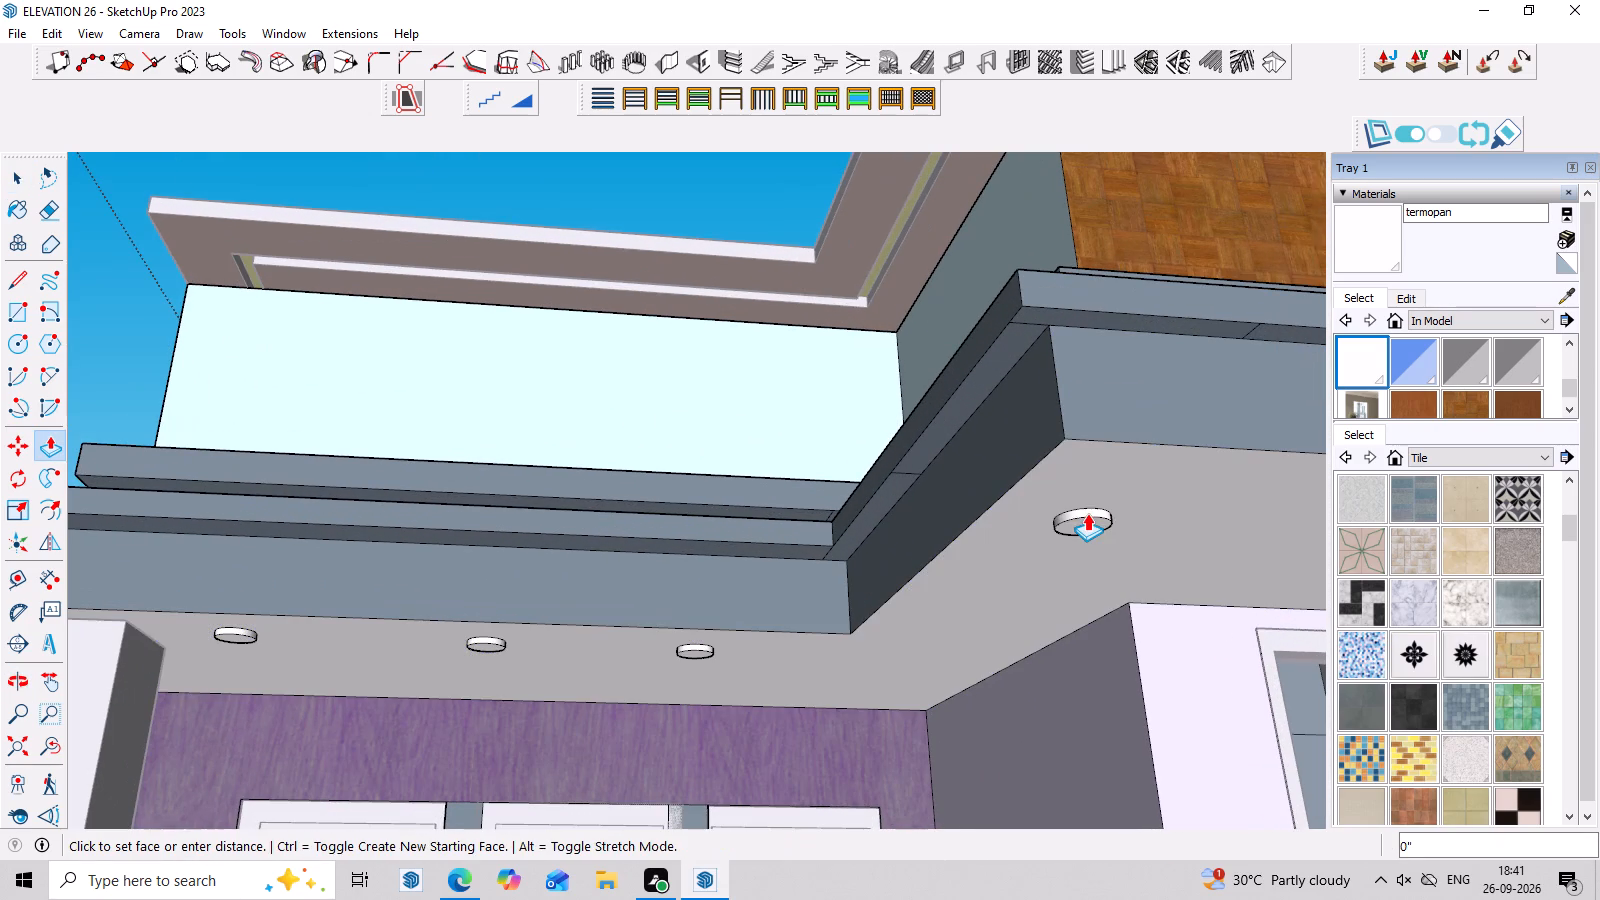
pyautogui.scroll(-9, 858, 483)
pyautogui.moveTo(1147, 536); pyautogui.dragTo(1144, 578, button='middle')
pyautogui.scroll(6, 1060, 519)
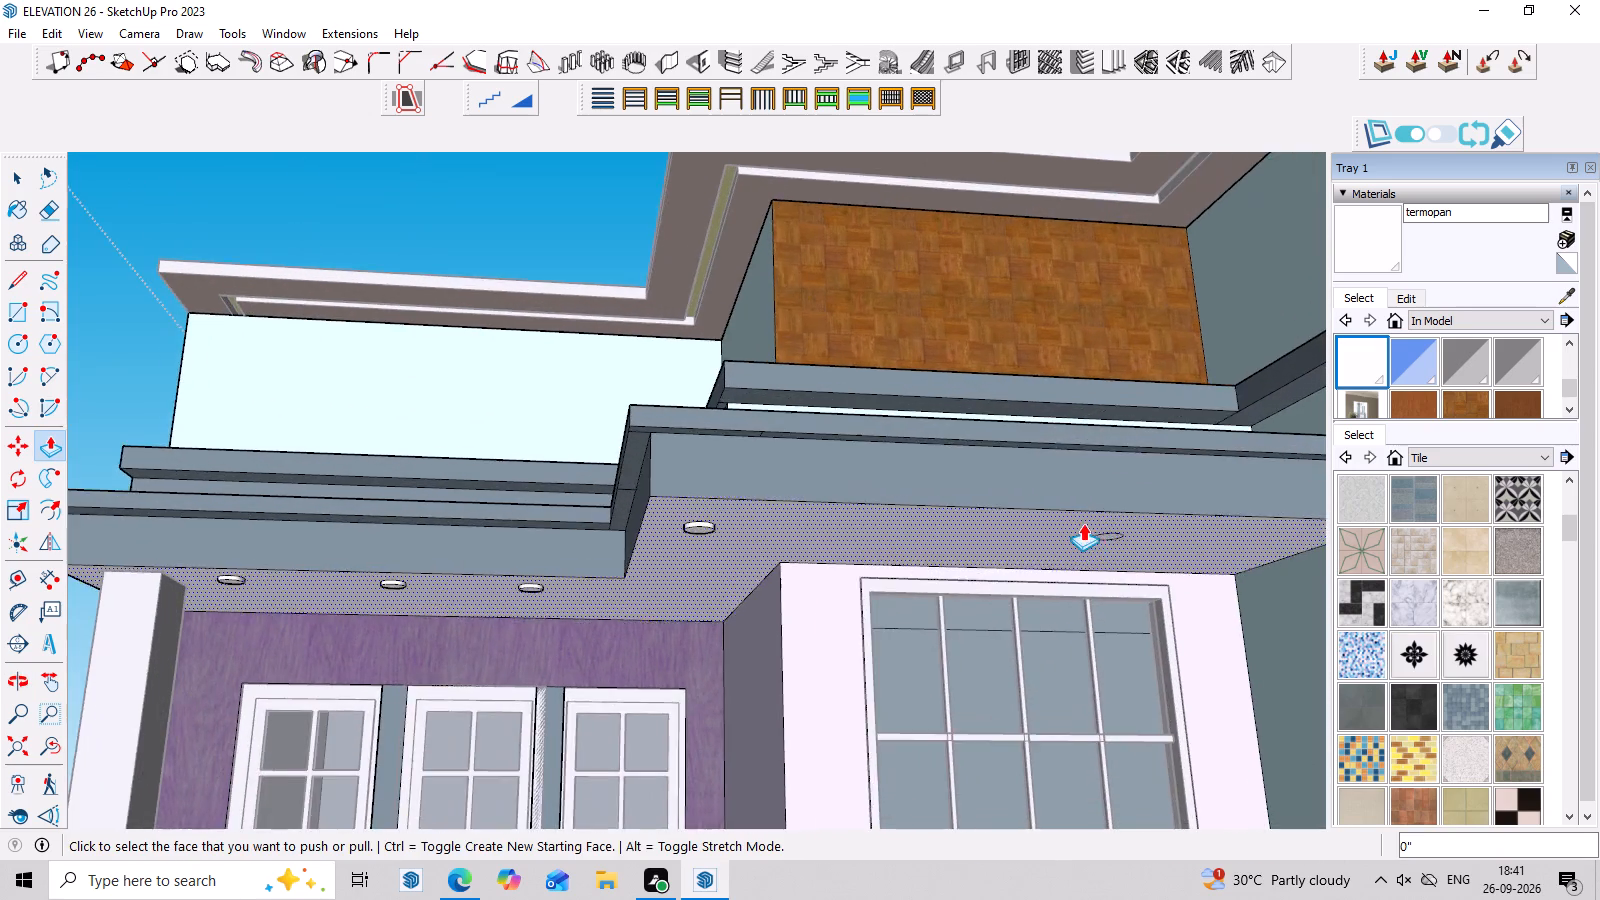
pyautogui.moveTo(1116, 539); pyautogui.dragTo(1103, 445, button='middle')
pyautogui.scroll(3, 1117, 456)
pyautogui.doubleClick(1103, 435)
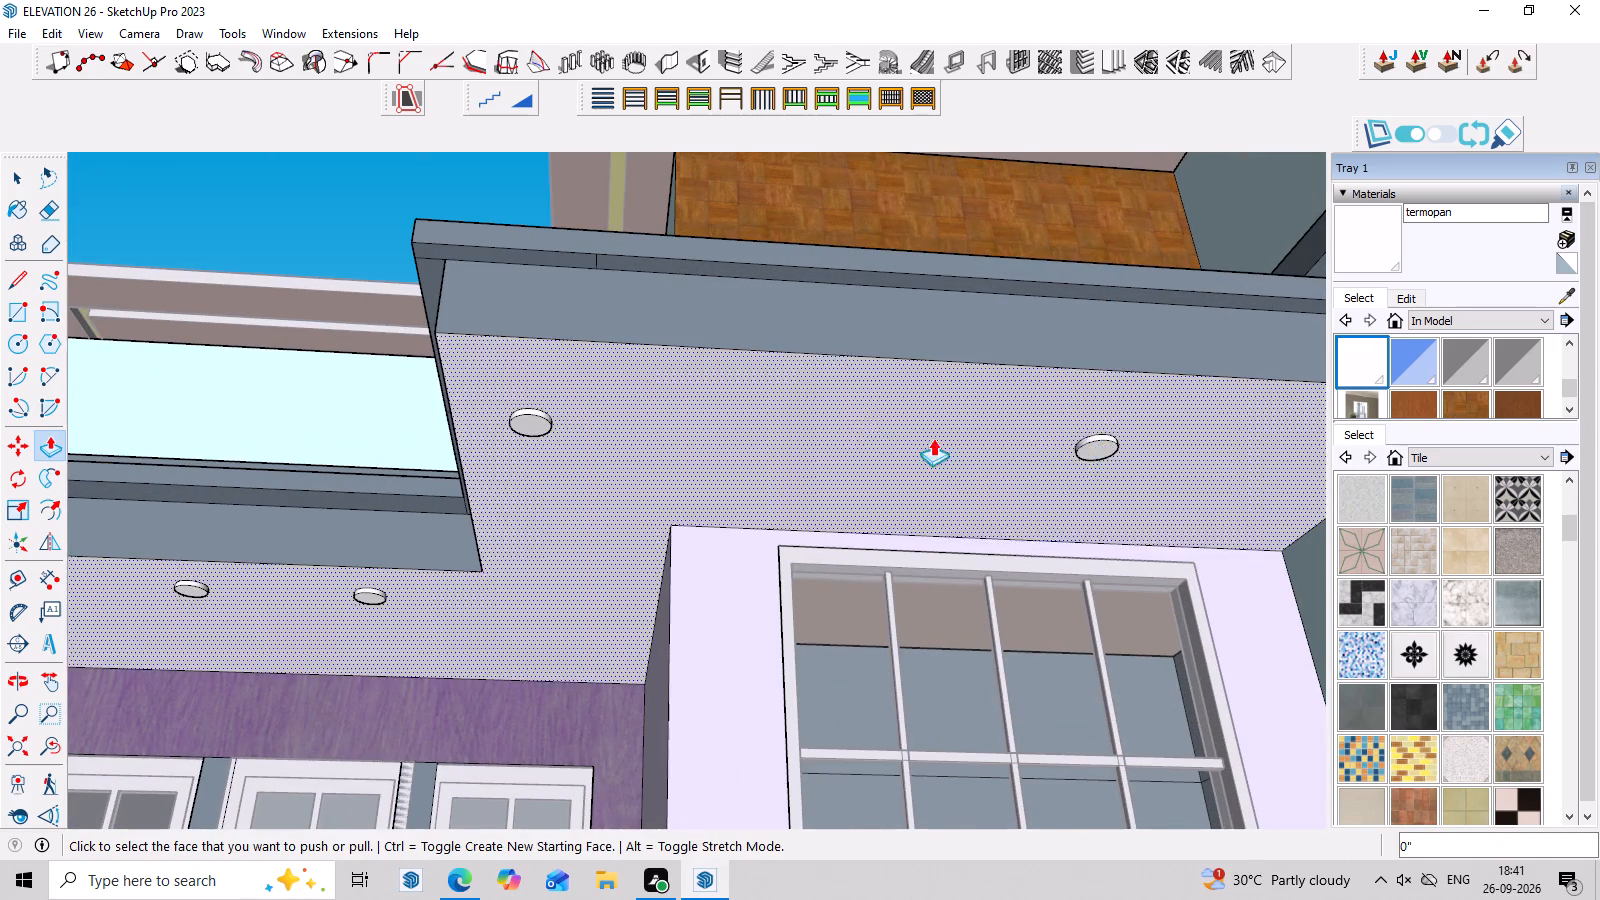
# Examine the five soffit light discs against the house front from level and low viewpoints.
pyautogui.scroll(-10, 858, 418)
pyautogui.moveTo(797, 318); pyautogui.dragTo(790, 539, button='middle')
pyautogui.scroll(-3, 798, 634)
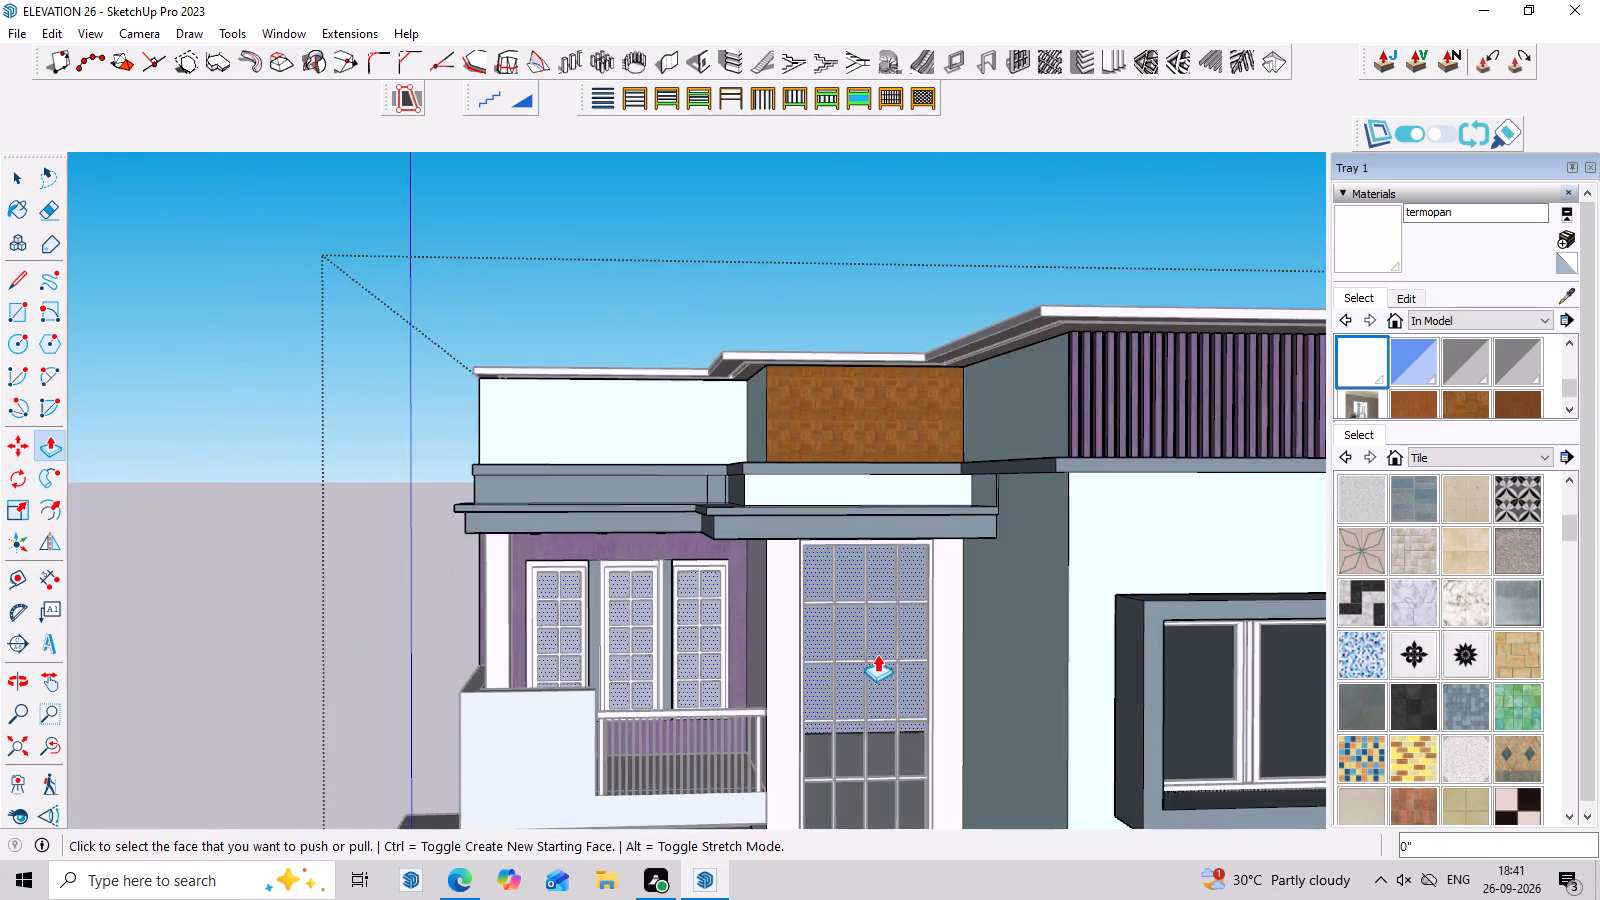
pyautogui.scroll(-3, 877, 654)
pyautogui.middleClick(1050, 695)
pyautogui.scroll(1, 1056, 686)
pyautogui.scroll(-3, 934, 542)
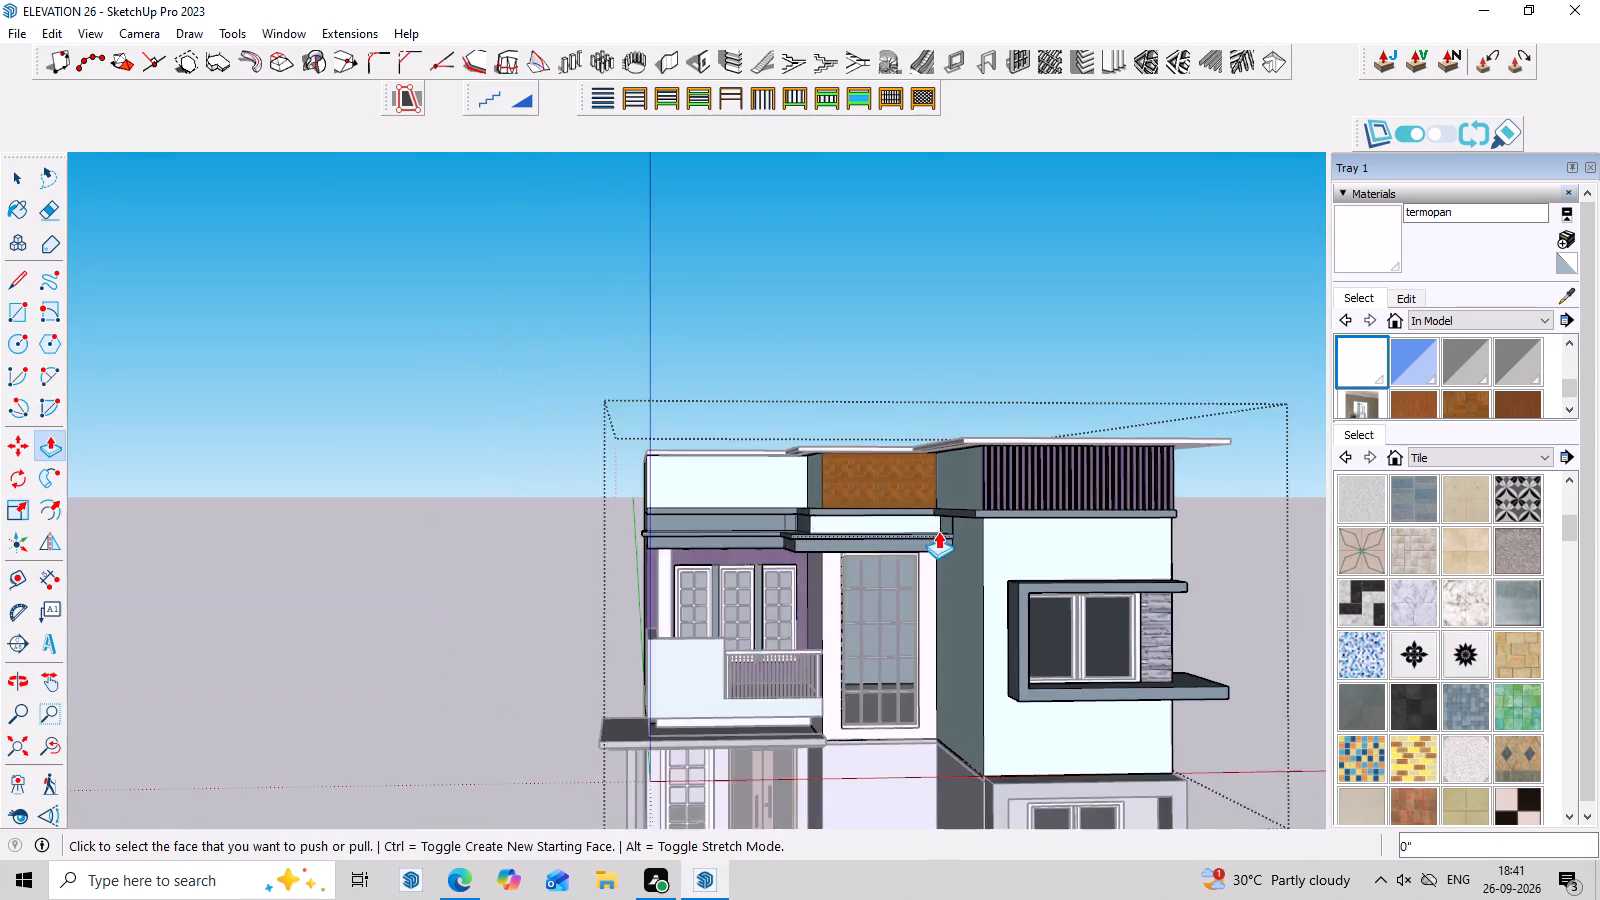
pyautogui.scroll(-6, 938, 531)
pyautogui.moveTo(1217, 535); pyautogui.dragTo(1228, 600, button='middle')
pyautogui.scroll(6, 1242, 508)
pyautogui.moveTo(1227, 481); pyautogui.dragTo(1215, 447, button='middle')
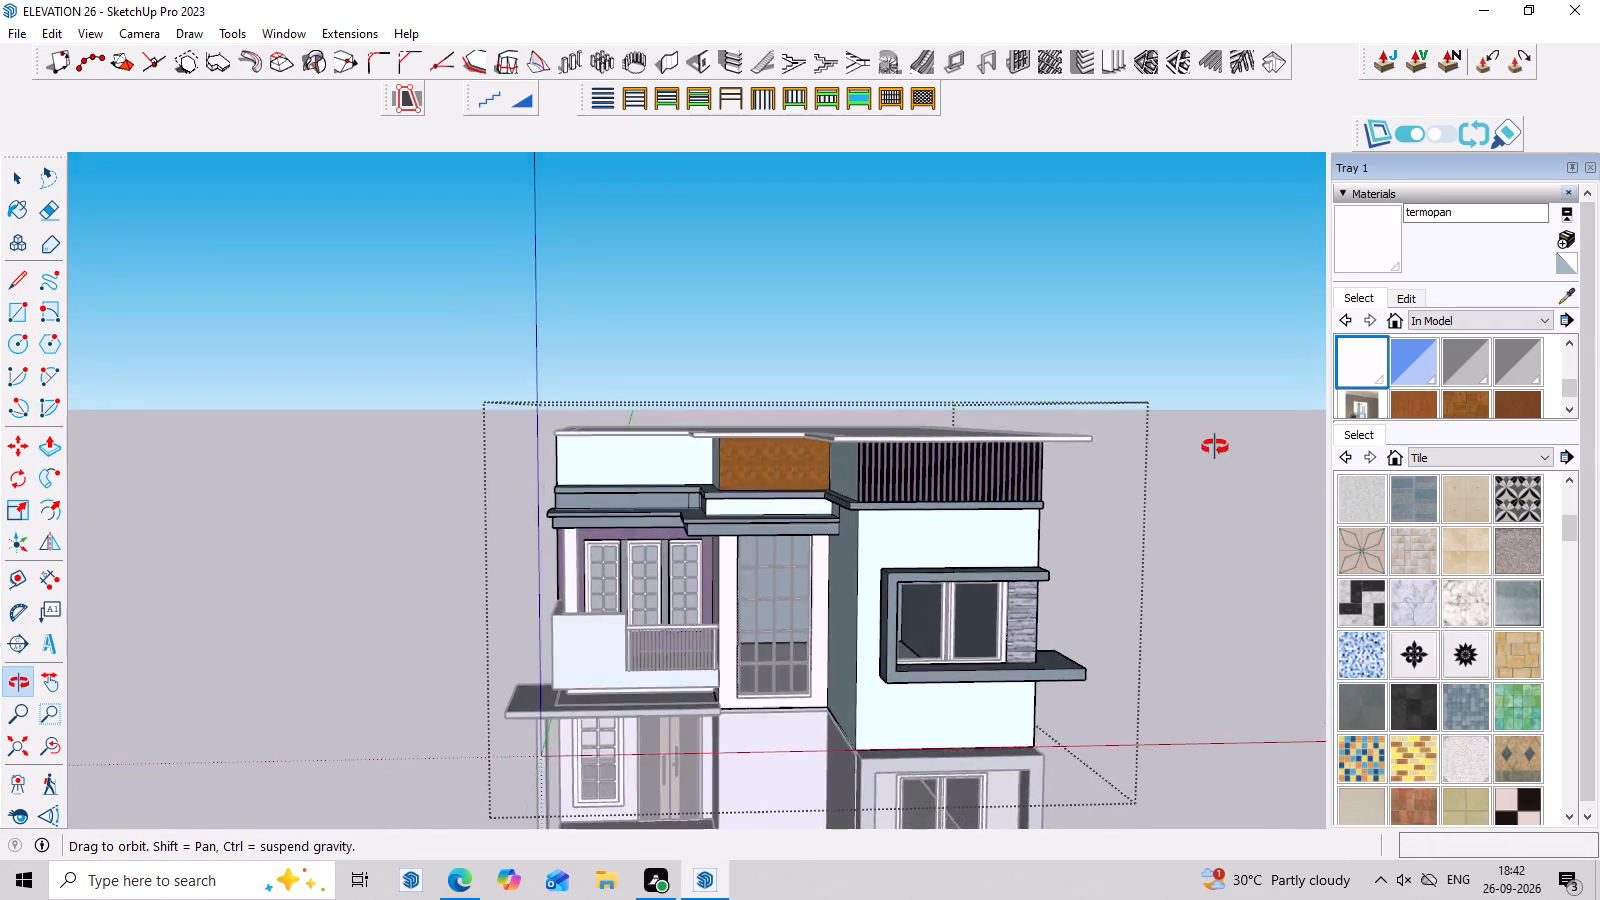
pyautogui.moveTo(1215, 447); pyautogui.dragTo(1215, 369, button='middle')
pyautogui.scroll(6, 545, 416)
pyautogui.moveTo(839, 450); pyautogui.dragTo(910, 358, button='middle')
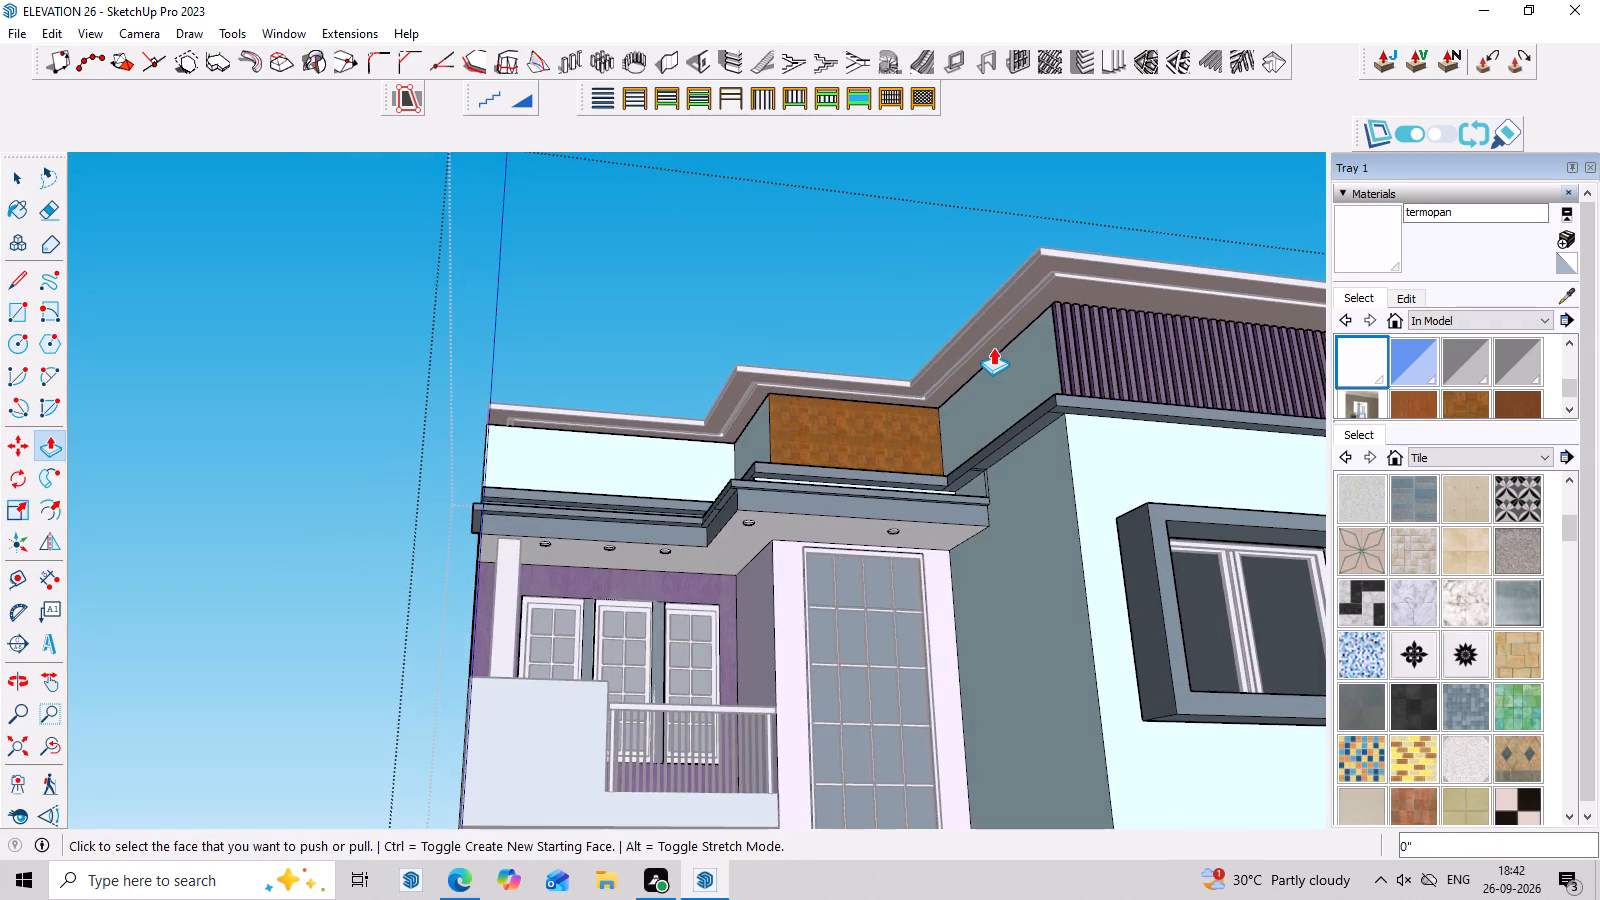
pyautogui.scroll(3, 794, 405)
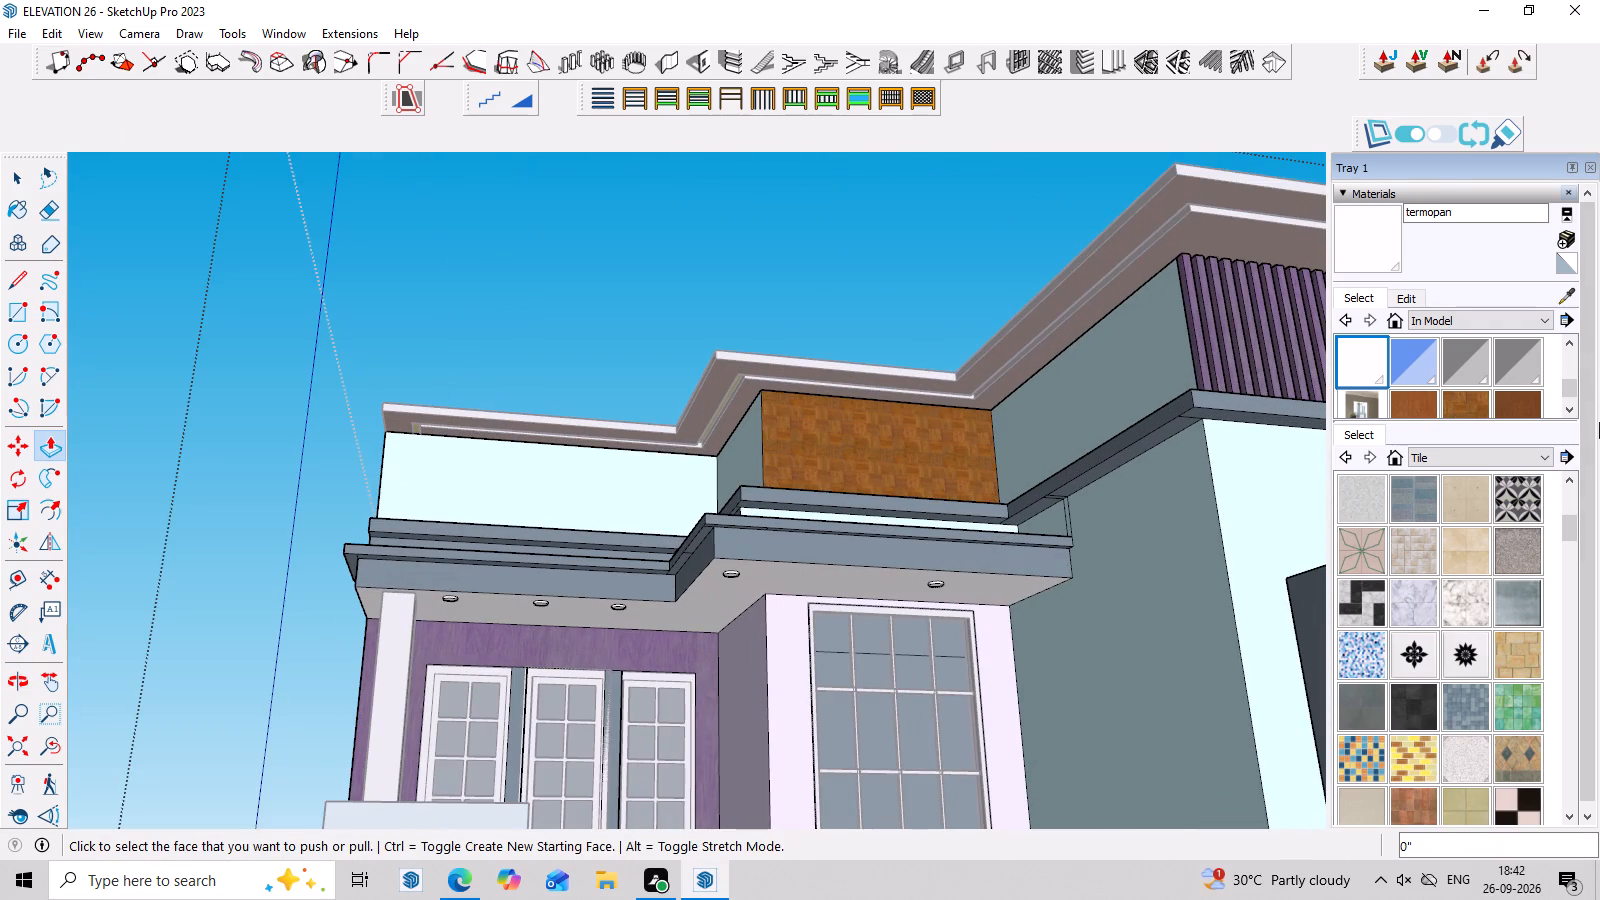
pyautogui.scroll(-1, 500, 228)
pyautogui.scroll(6, 496, 295)
# Close the upper-floor group editing to return to the whole model.
pyautogui.press('space')
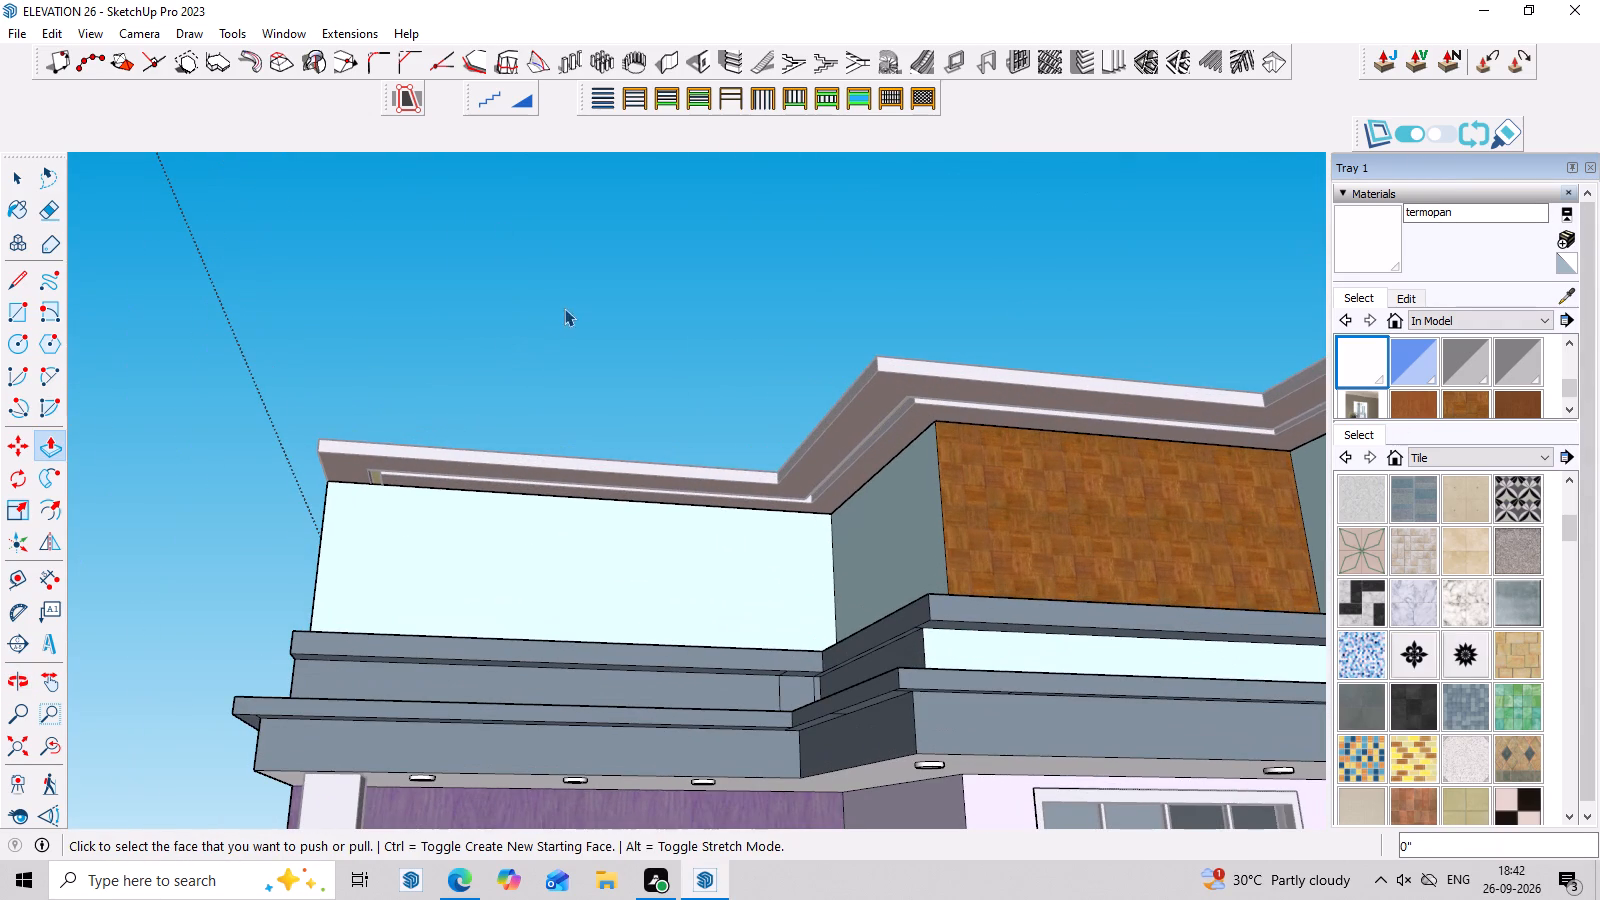
pyautogui.click(564, 307)
pyautogui.click(563, 300)
pyautogui.click(563, 288)
pyautogui.click(371, 180)
pyautogui.click(74, 424)
pyautogui.click(82, 397)
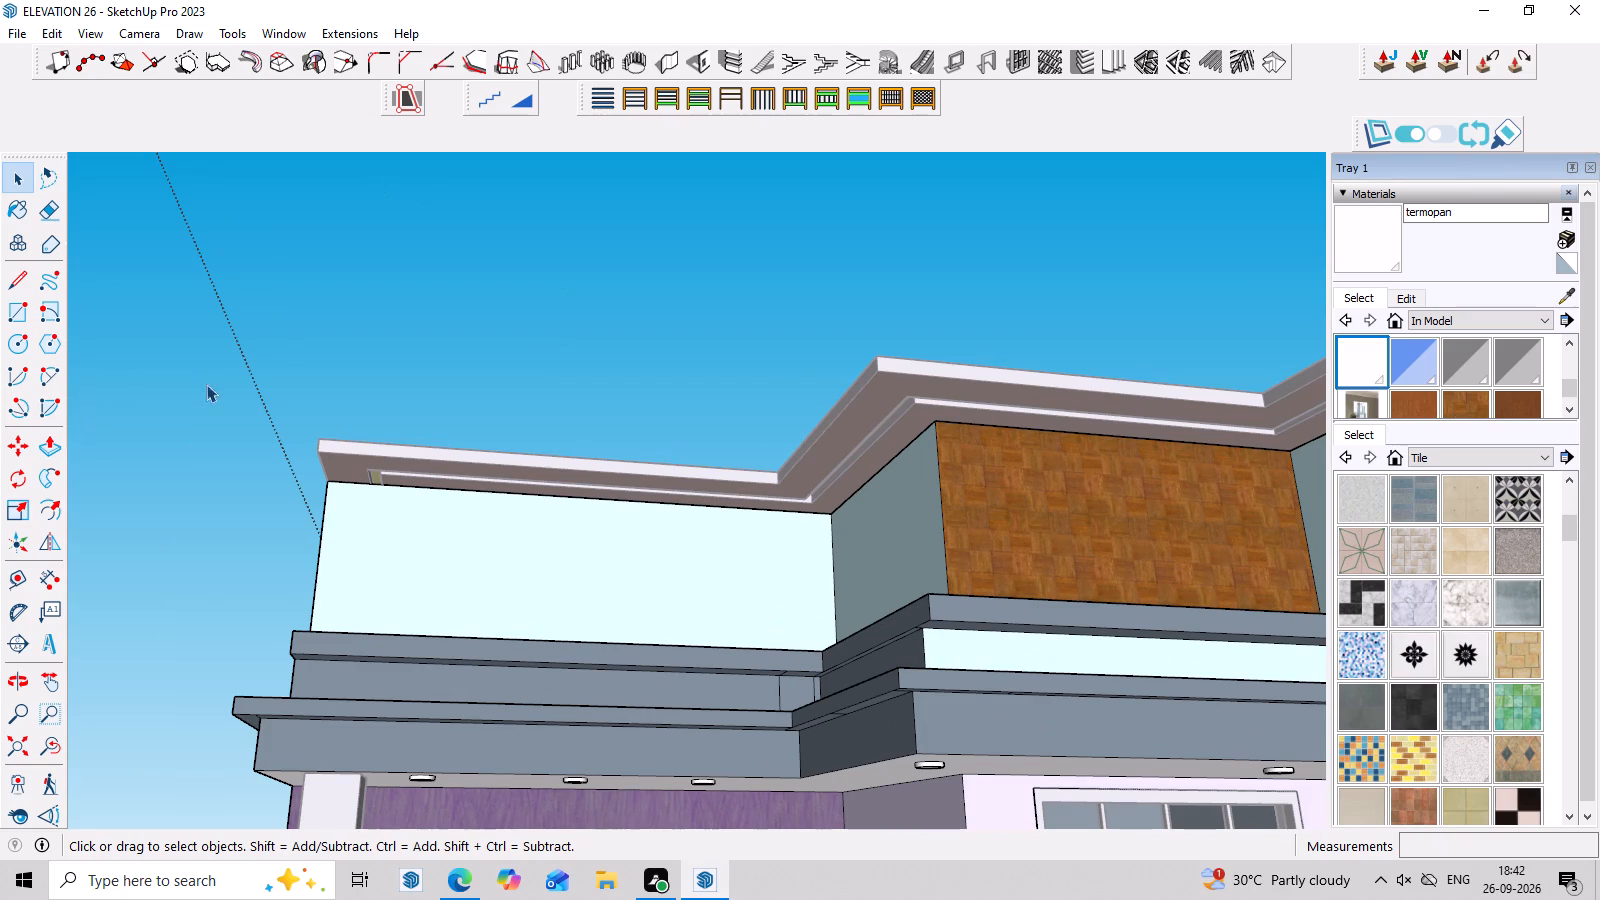
pyautogui.scroll(-7, 389, 397)
pyautogui.doubleClick(181, 286)
pyautogui.moveTo(776, 420); pyautogui.dragTo(812, 328, button='middle')
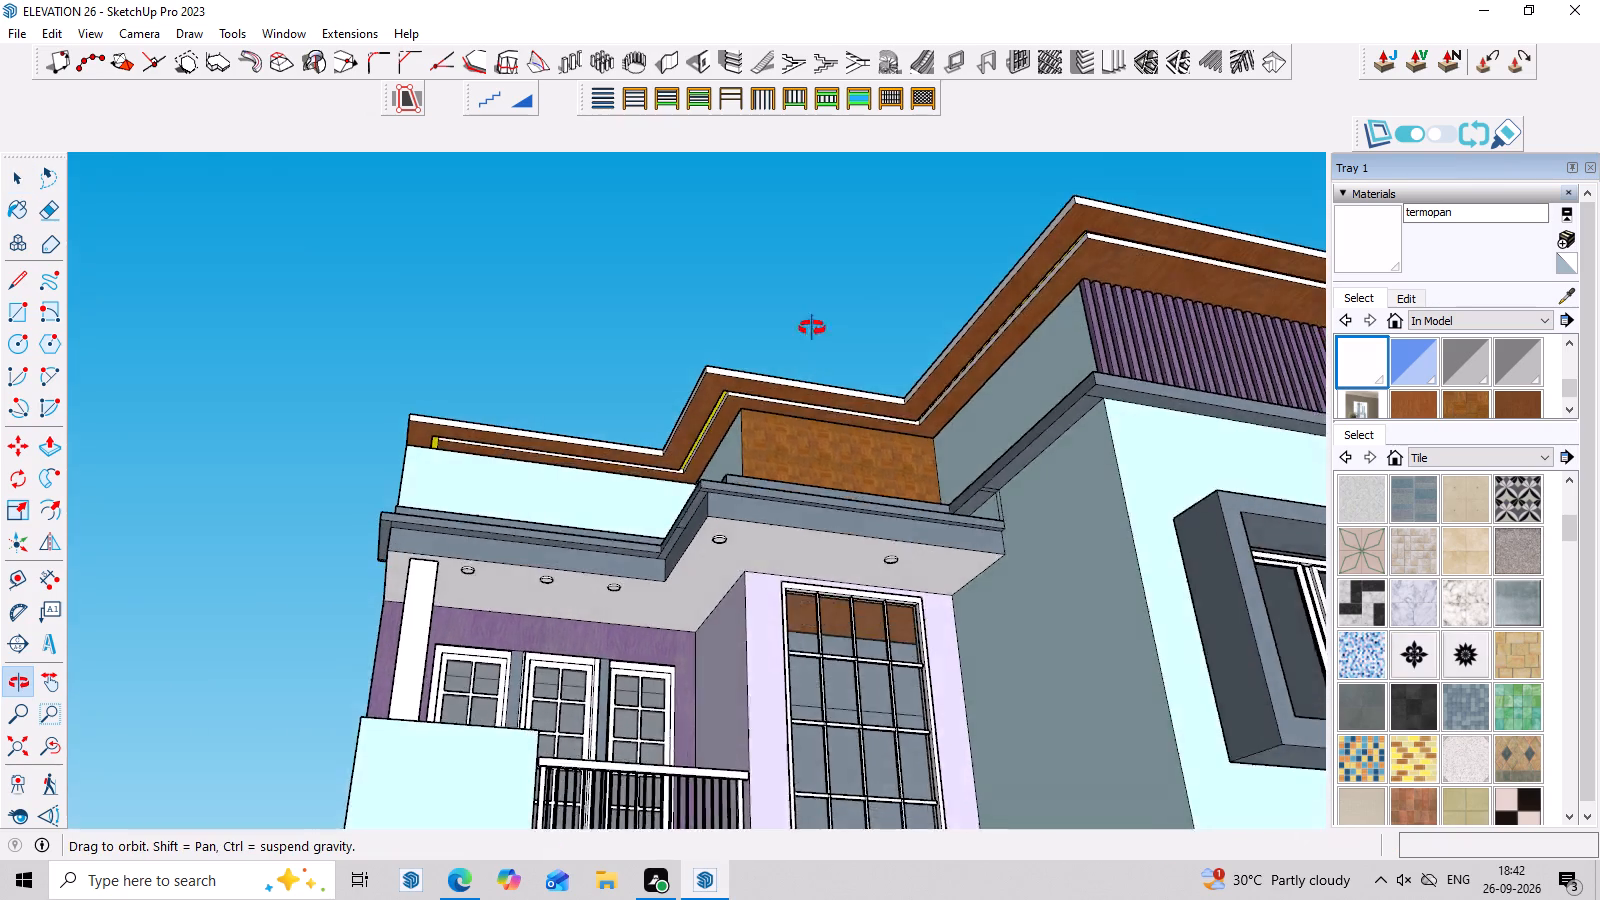
# Draw a circle of 2" radius on the wooden underside of the roof edge, near the outer corner above the balcony.
pyautogui.moveTo(812, 328); pyautogui.dragTo(572, 771, button='middle')
pyautogui.scroll(-1, 574, 733)
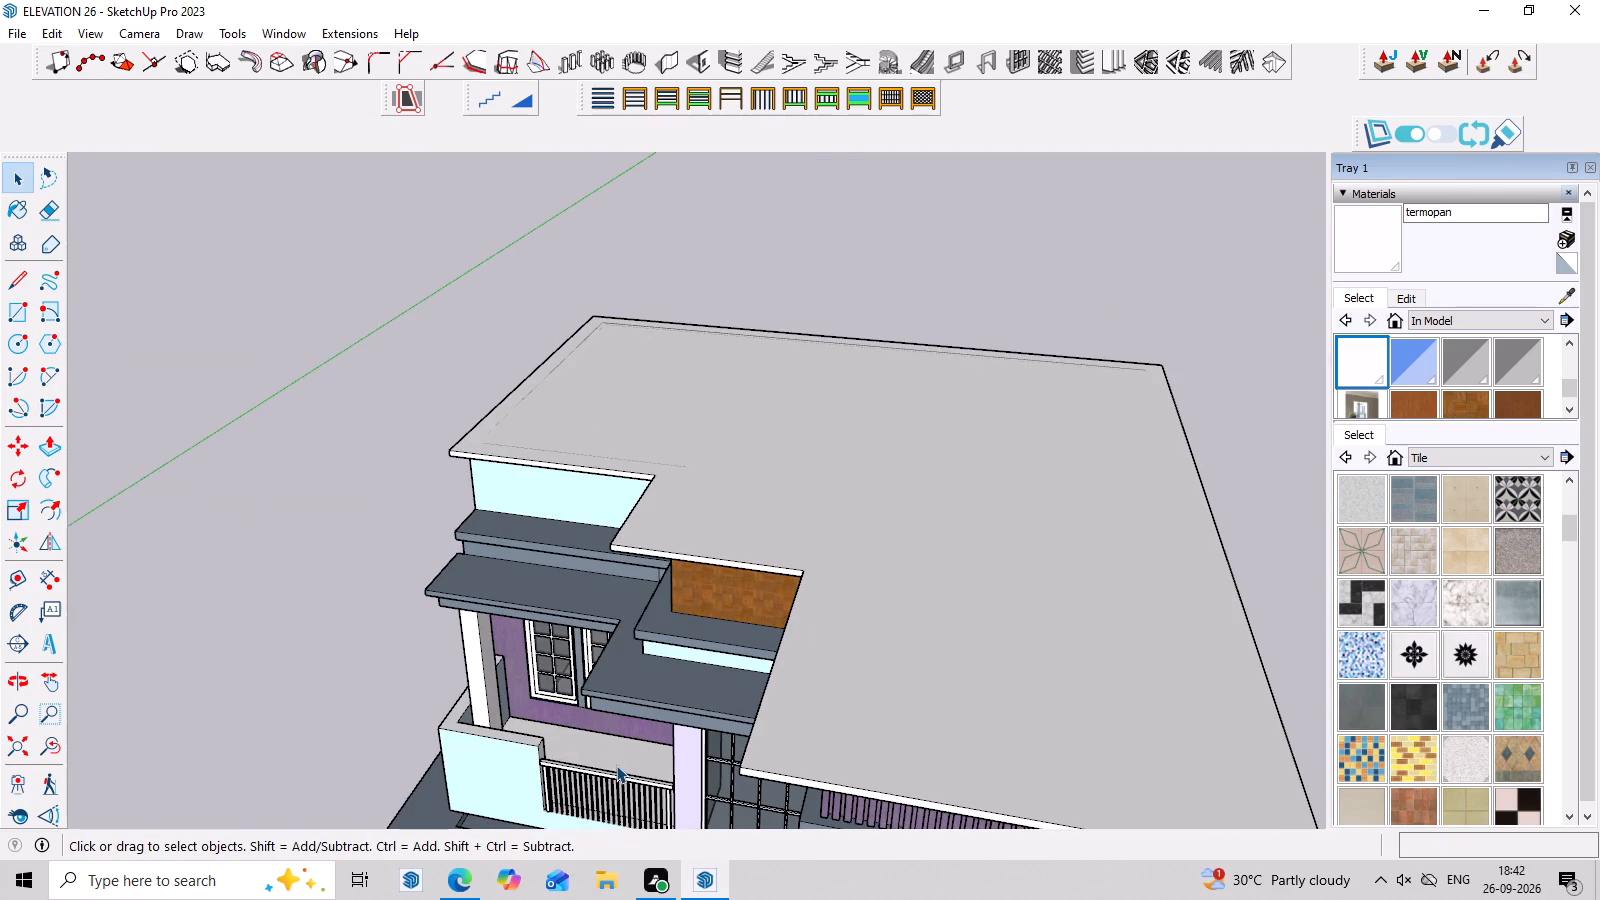
pyautogui.scroll(2, 634, 697)
pyautogui.moveTo(795, 647); pyautogui.dragTo(1197, 223, button='middle')
pyautogui.scroll(2, 905, 289)
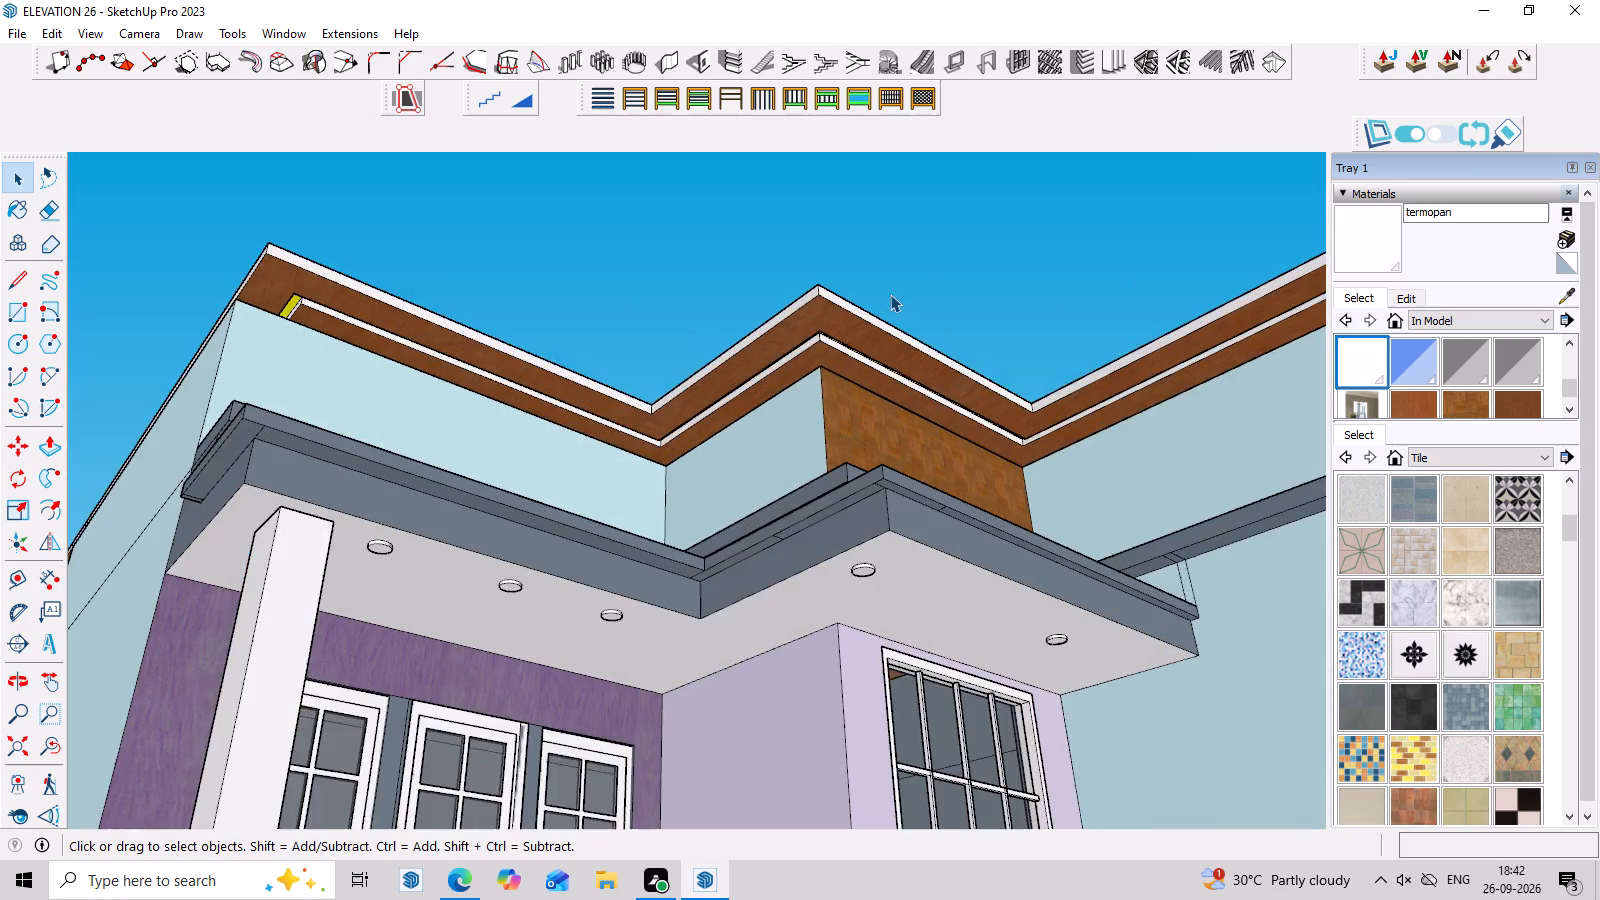
pyautogui.scroll(4, 890, 294)
pyautogui.moveTo(878, 355); pyautogui.dragTo(756, 387, button='middle')
pyautogui.scroll(3, 364, 439)
pyautogui.moveTo(688, 438); pyautogui.dragTo(430, 438, button='middle')
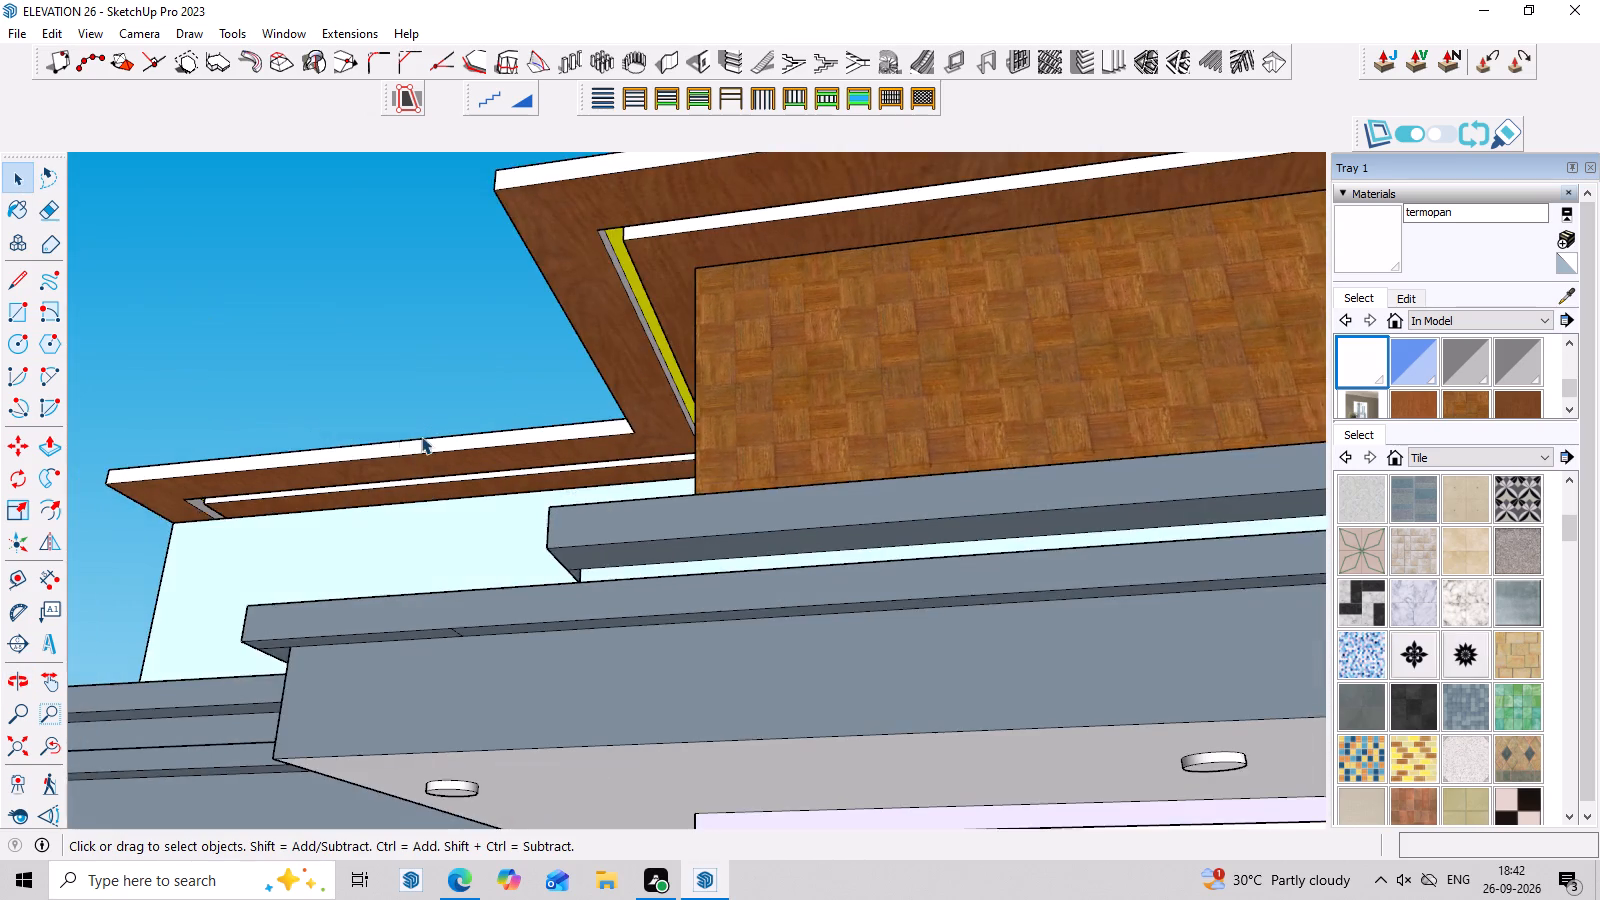
pyautogui.scroll(4, 308, 447)
pyautogui.moveTo(260, 476); pyautogui.dragTo(277, 451, button='middle')
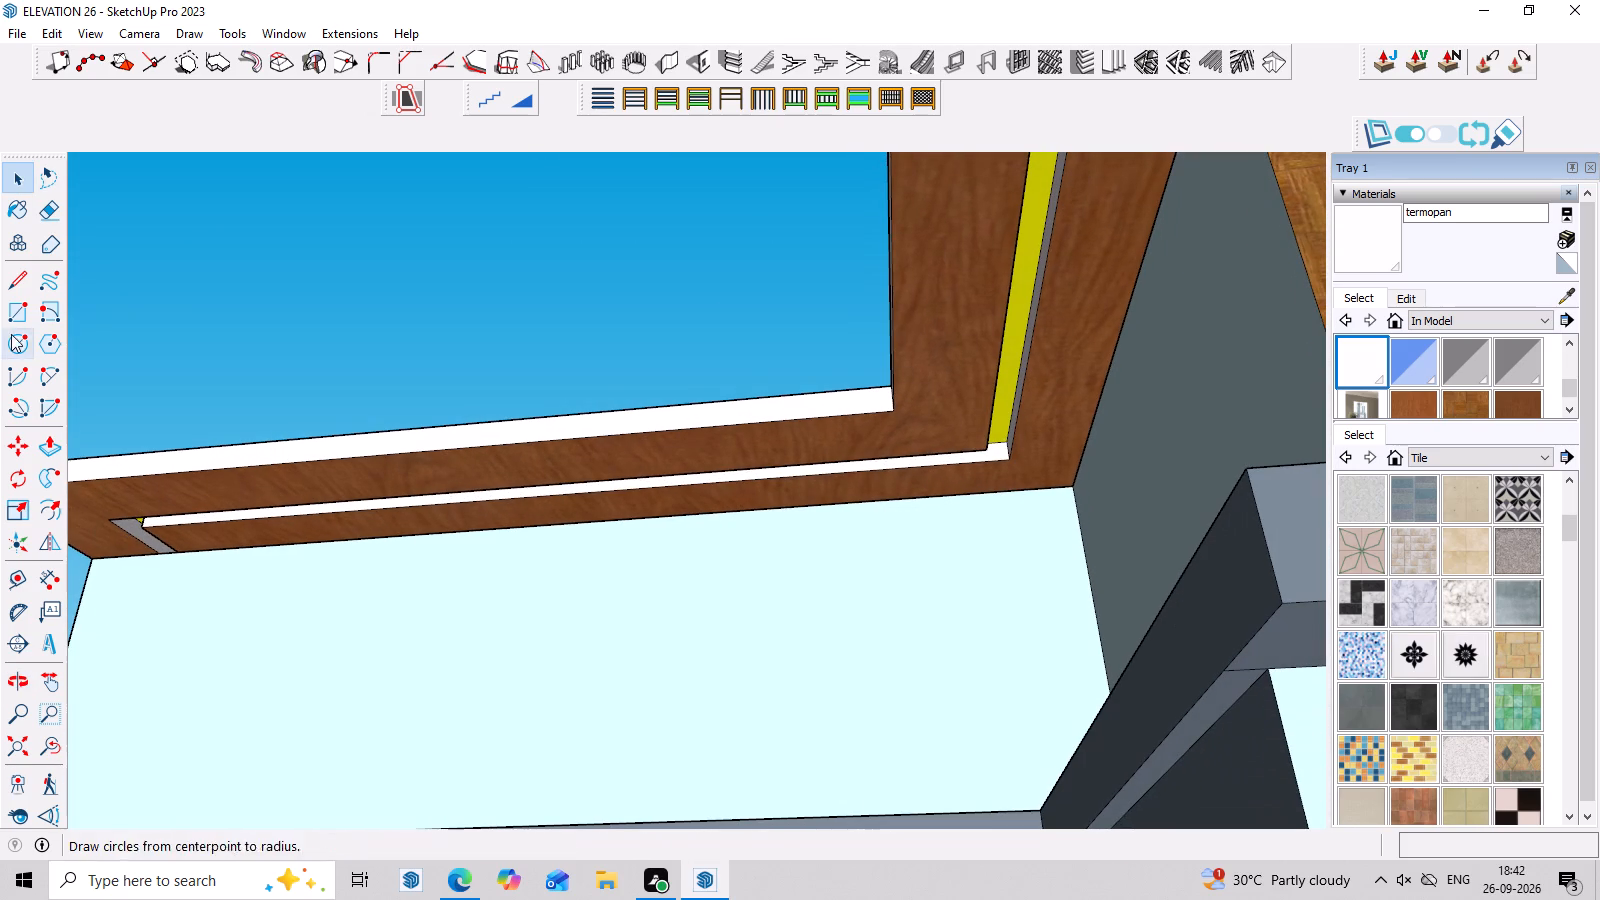
pyautogui.click(17, 351)
pyautogui.click(199, 496)
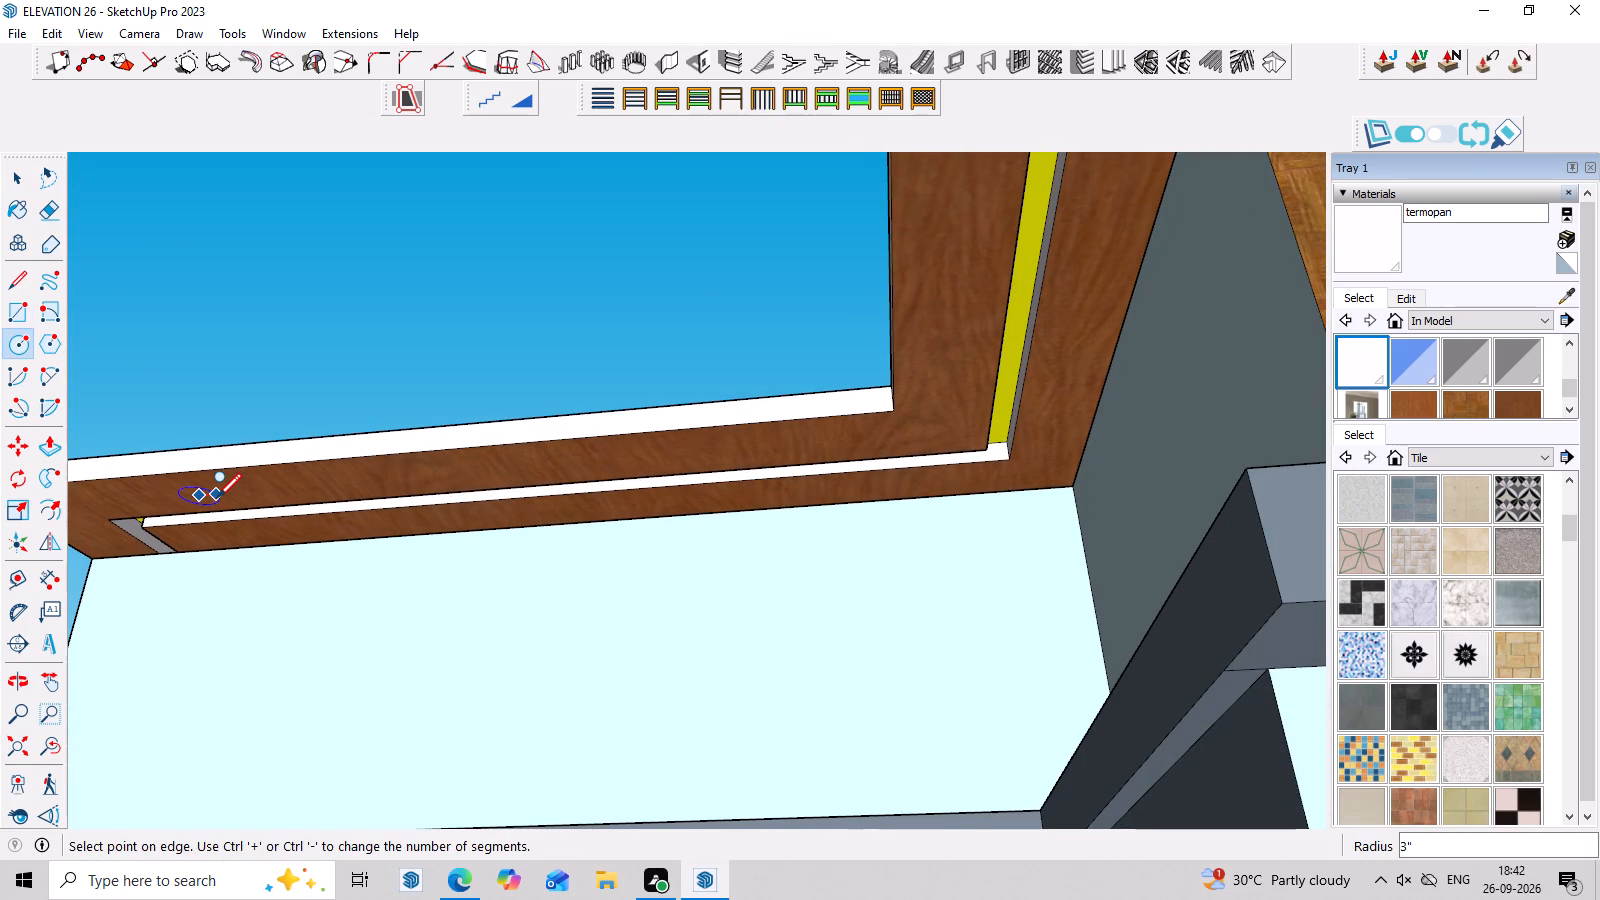
pyautogui.press('2')
pyautogui.press('Return')
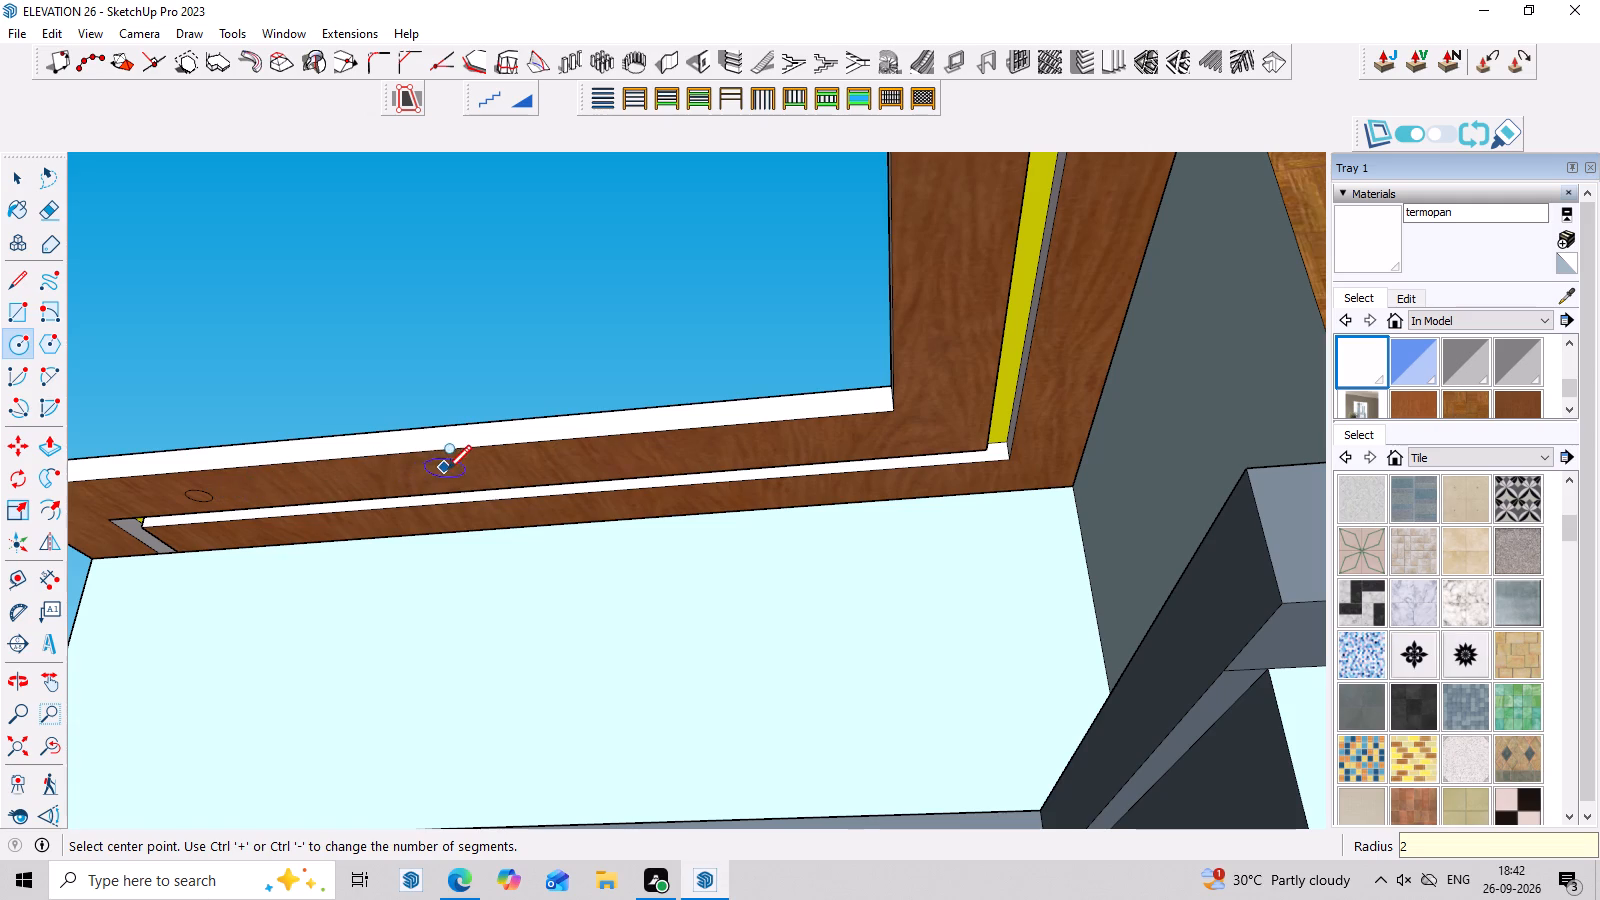
pyautogui.click(468, 474)
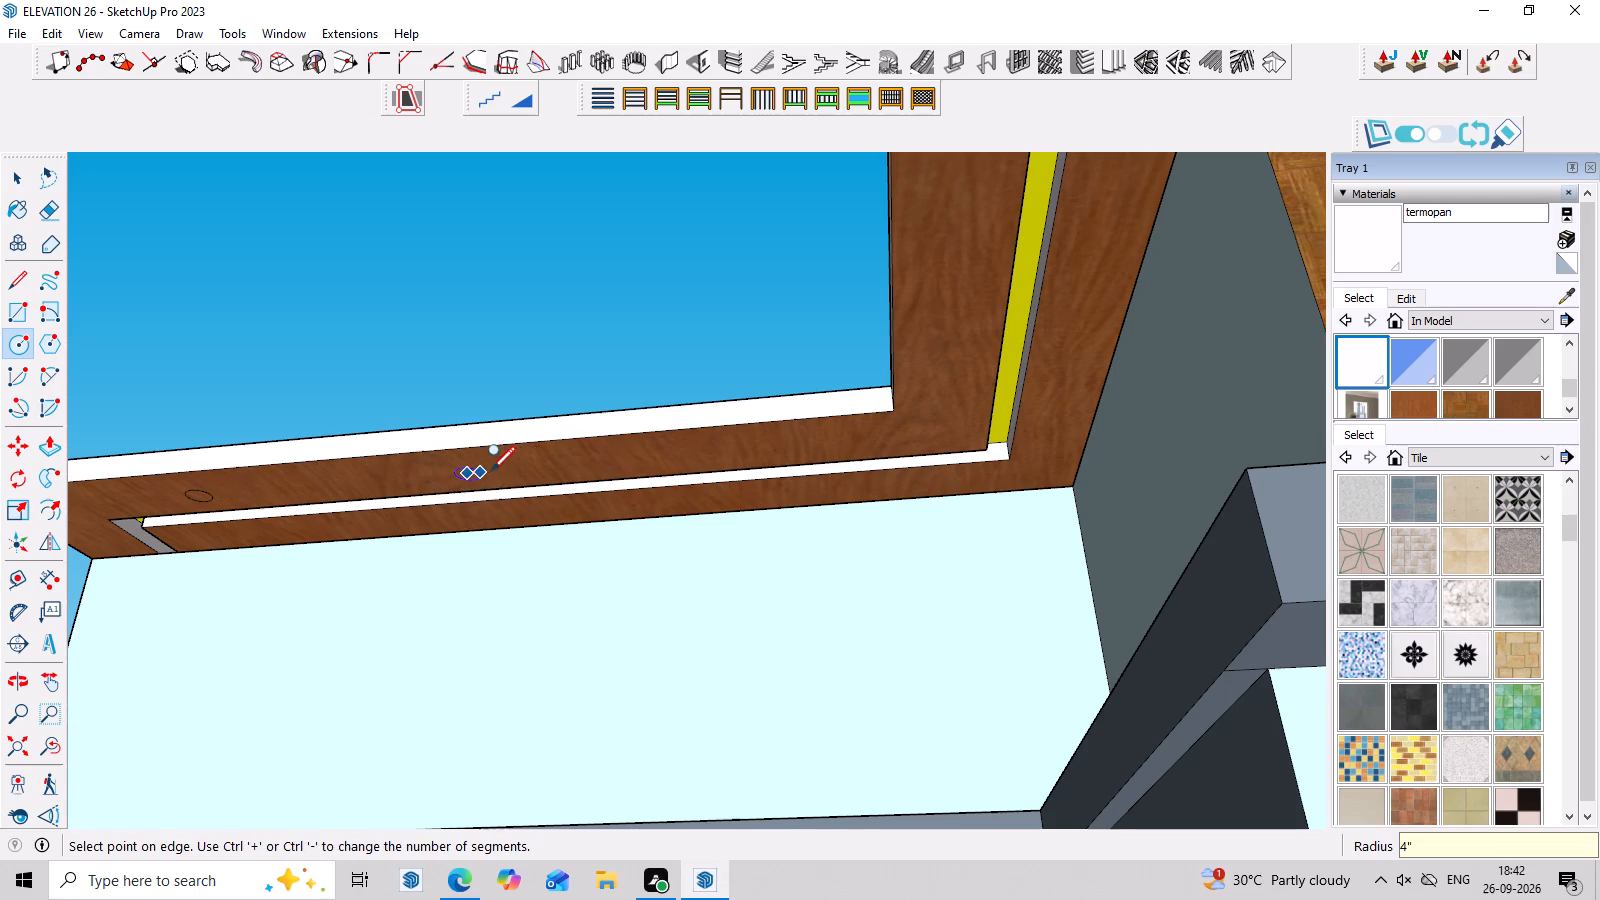
pyautogui.press('space')
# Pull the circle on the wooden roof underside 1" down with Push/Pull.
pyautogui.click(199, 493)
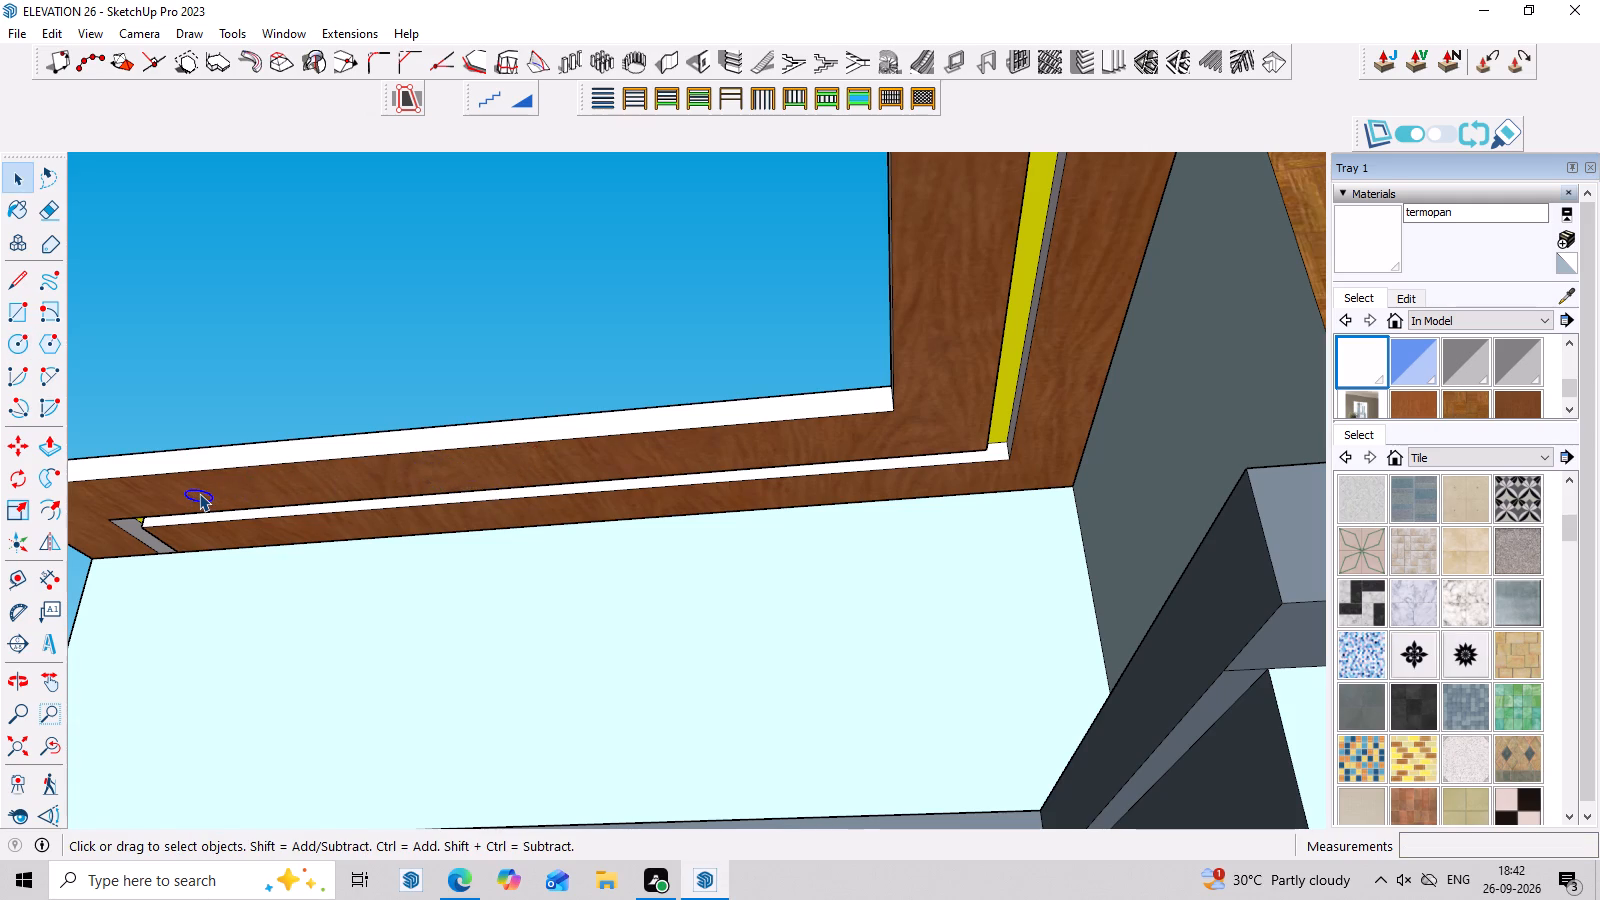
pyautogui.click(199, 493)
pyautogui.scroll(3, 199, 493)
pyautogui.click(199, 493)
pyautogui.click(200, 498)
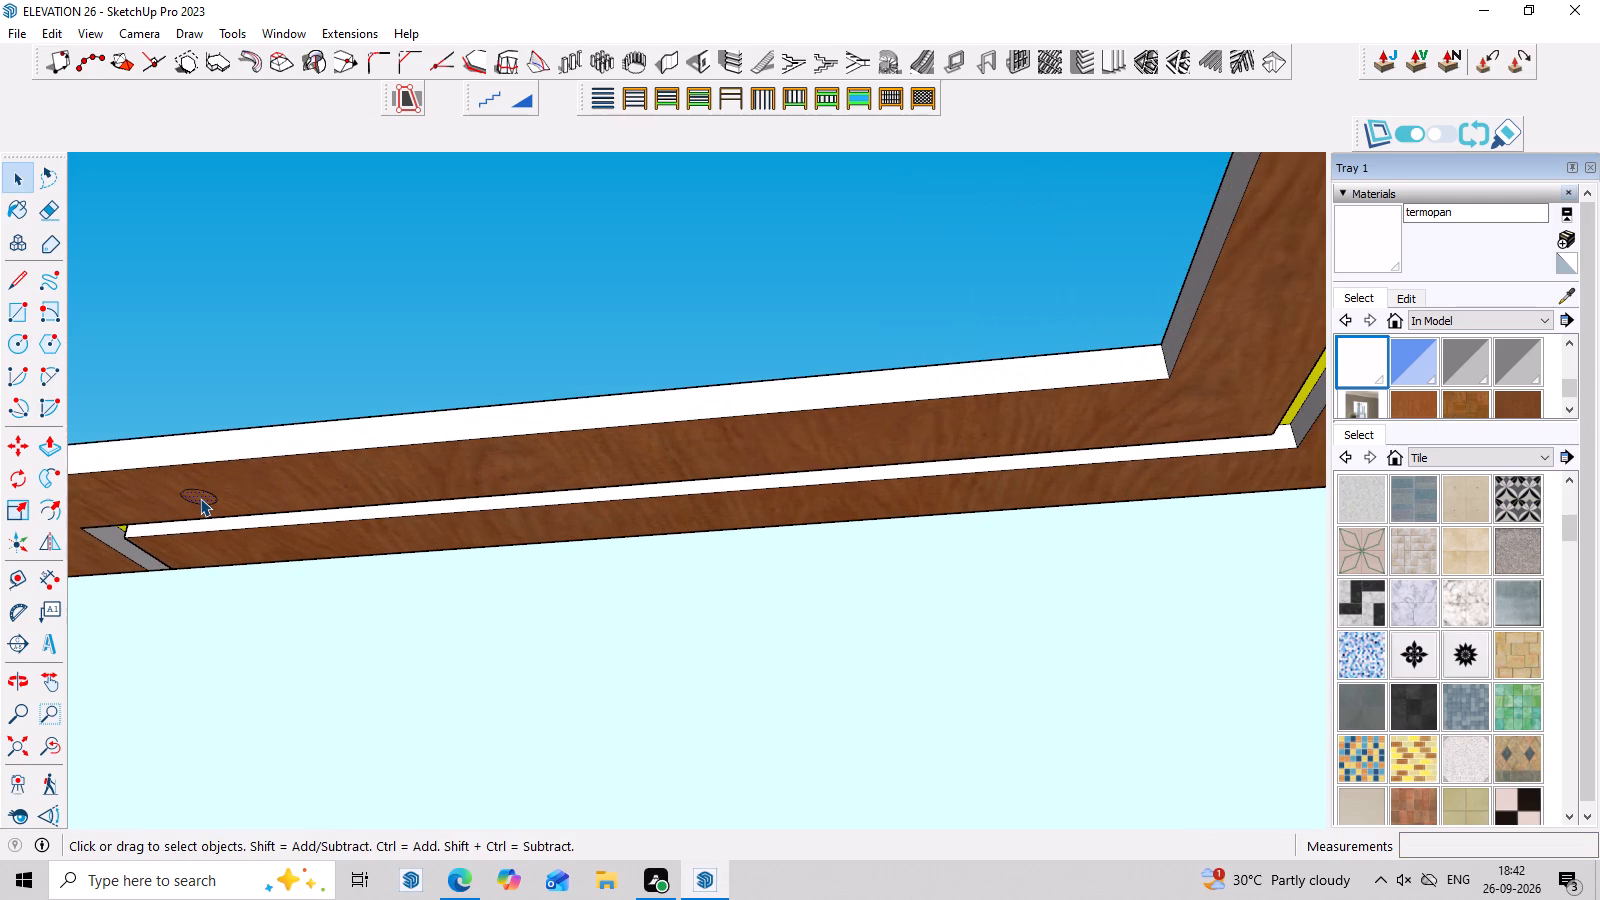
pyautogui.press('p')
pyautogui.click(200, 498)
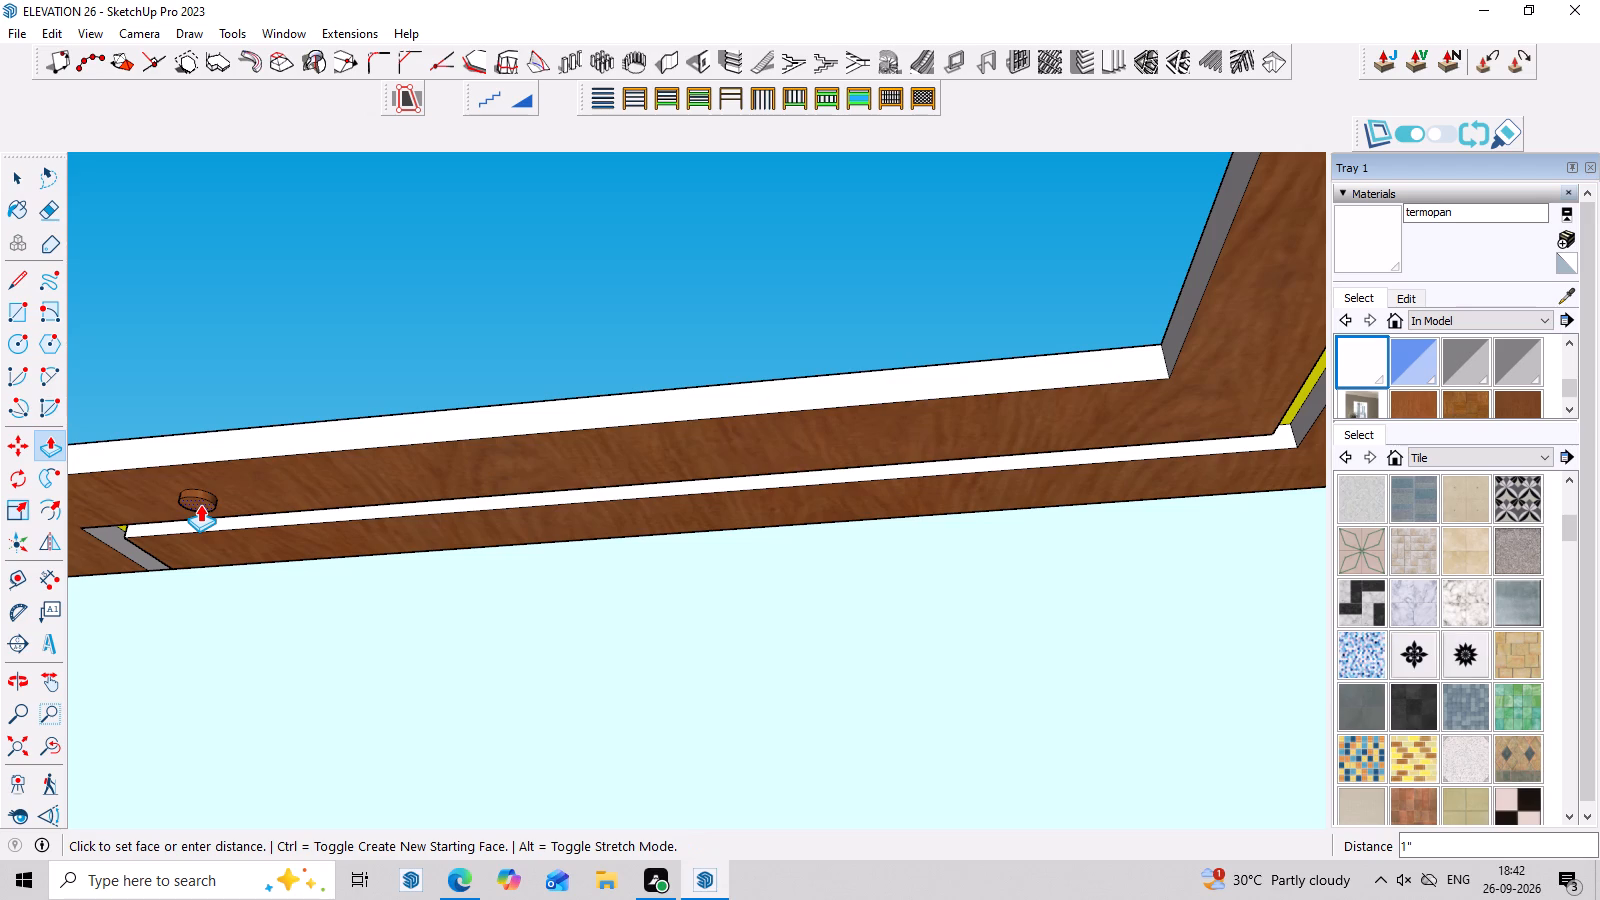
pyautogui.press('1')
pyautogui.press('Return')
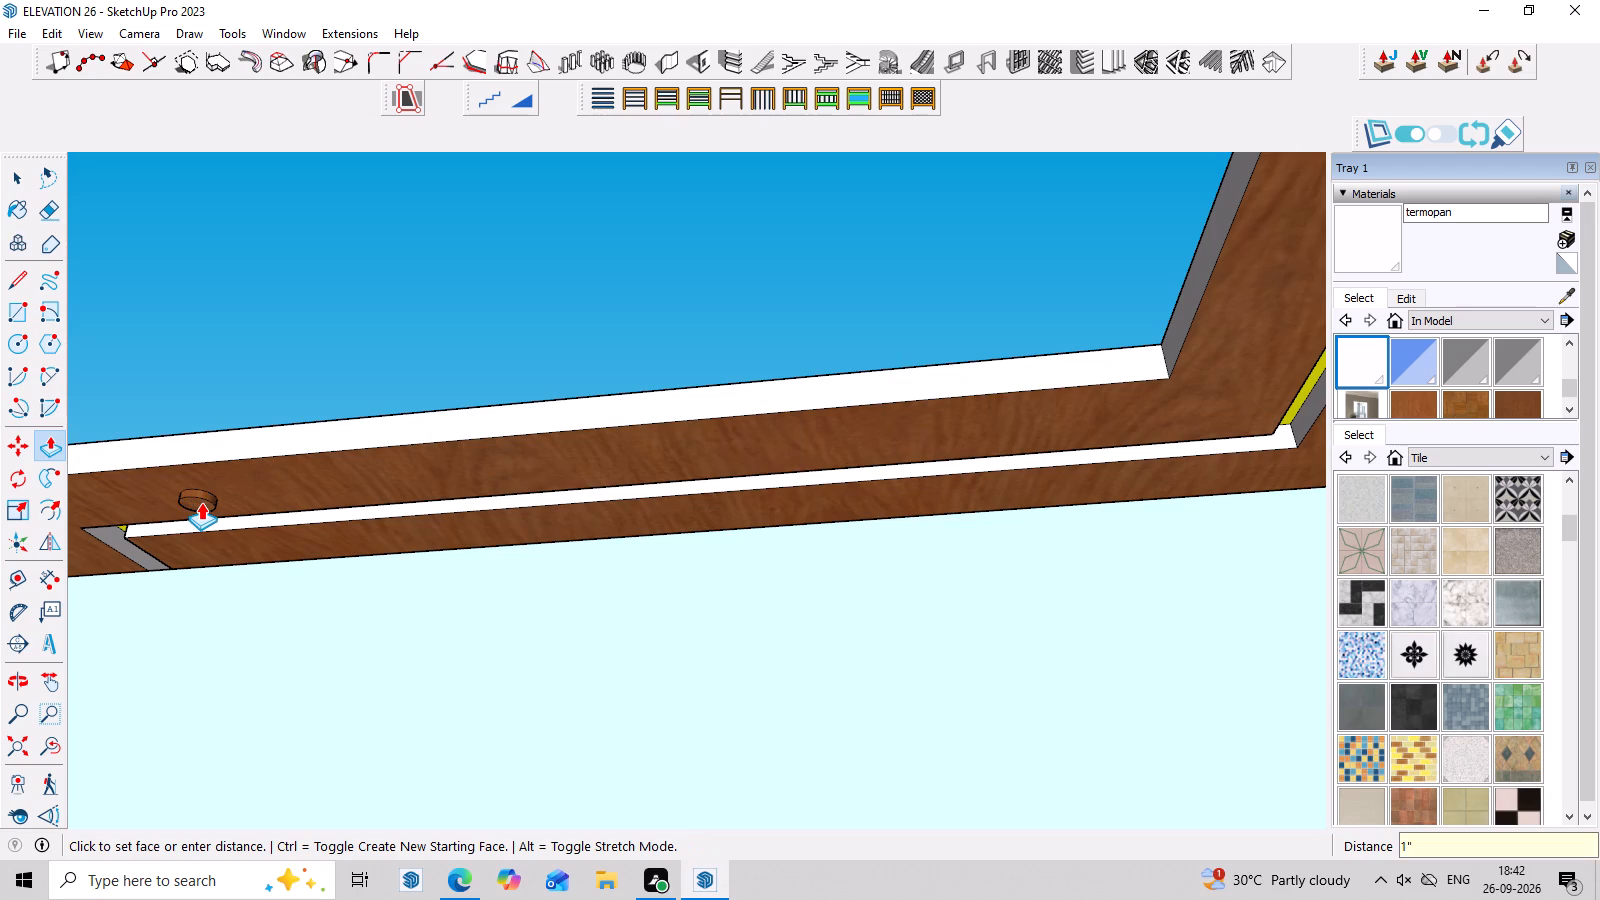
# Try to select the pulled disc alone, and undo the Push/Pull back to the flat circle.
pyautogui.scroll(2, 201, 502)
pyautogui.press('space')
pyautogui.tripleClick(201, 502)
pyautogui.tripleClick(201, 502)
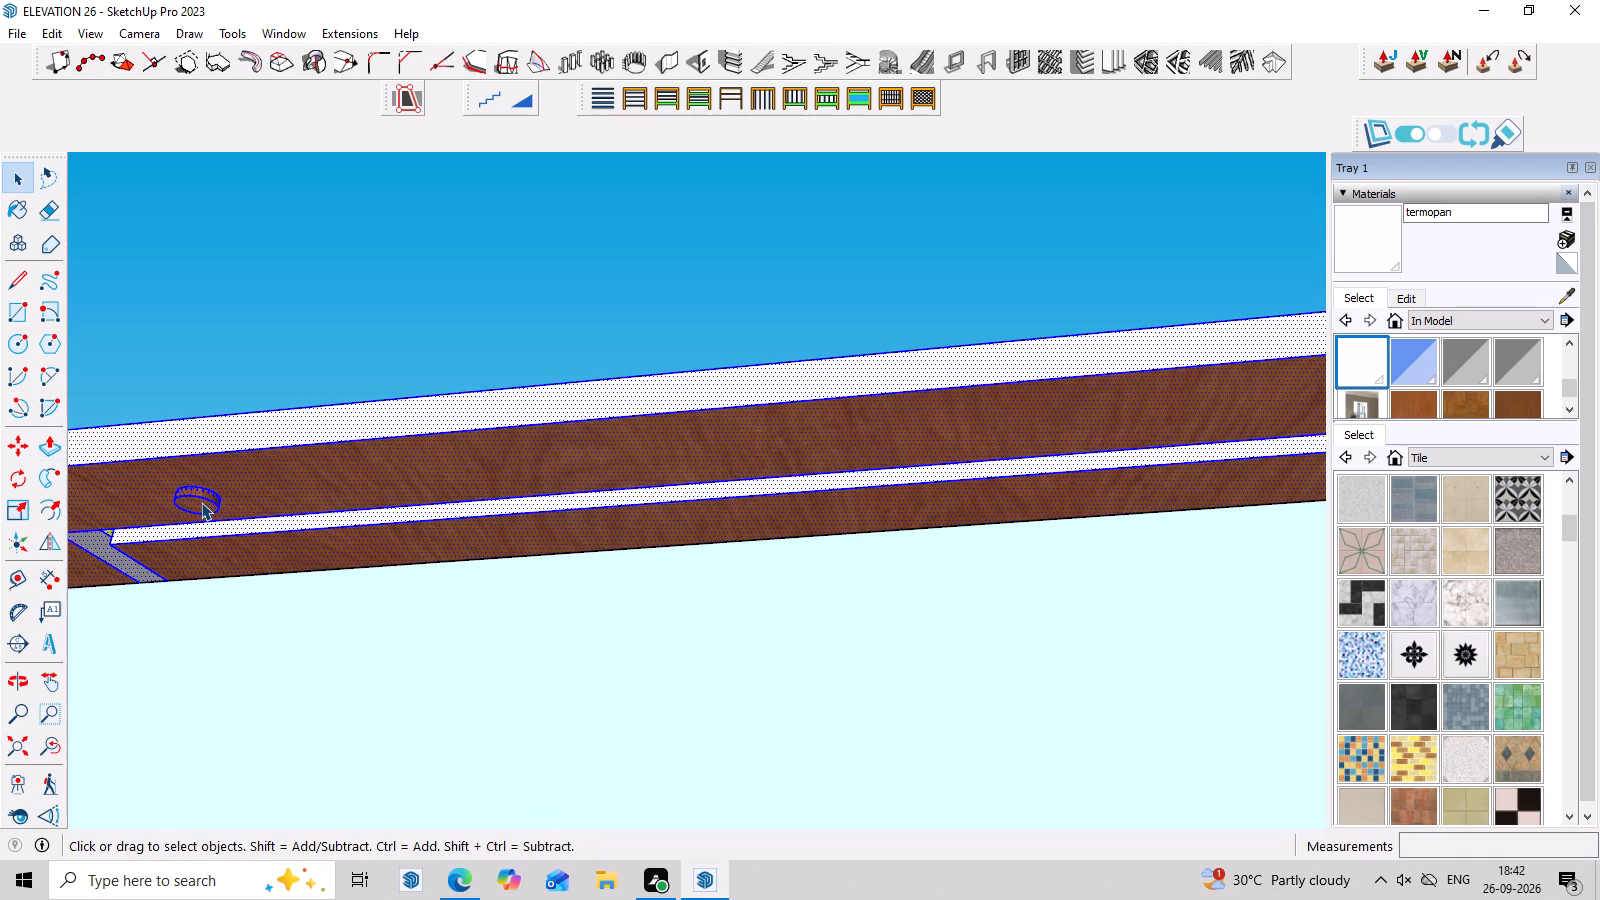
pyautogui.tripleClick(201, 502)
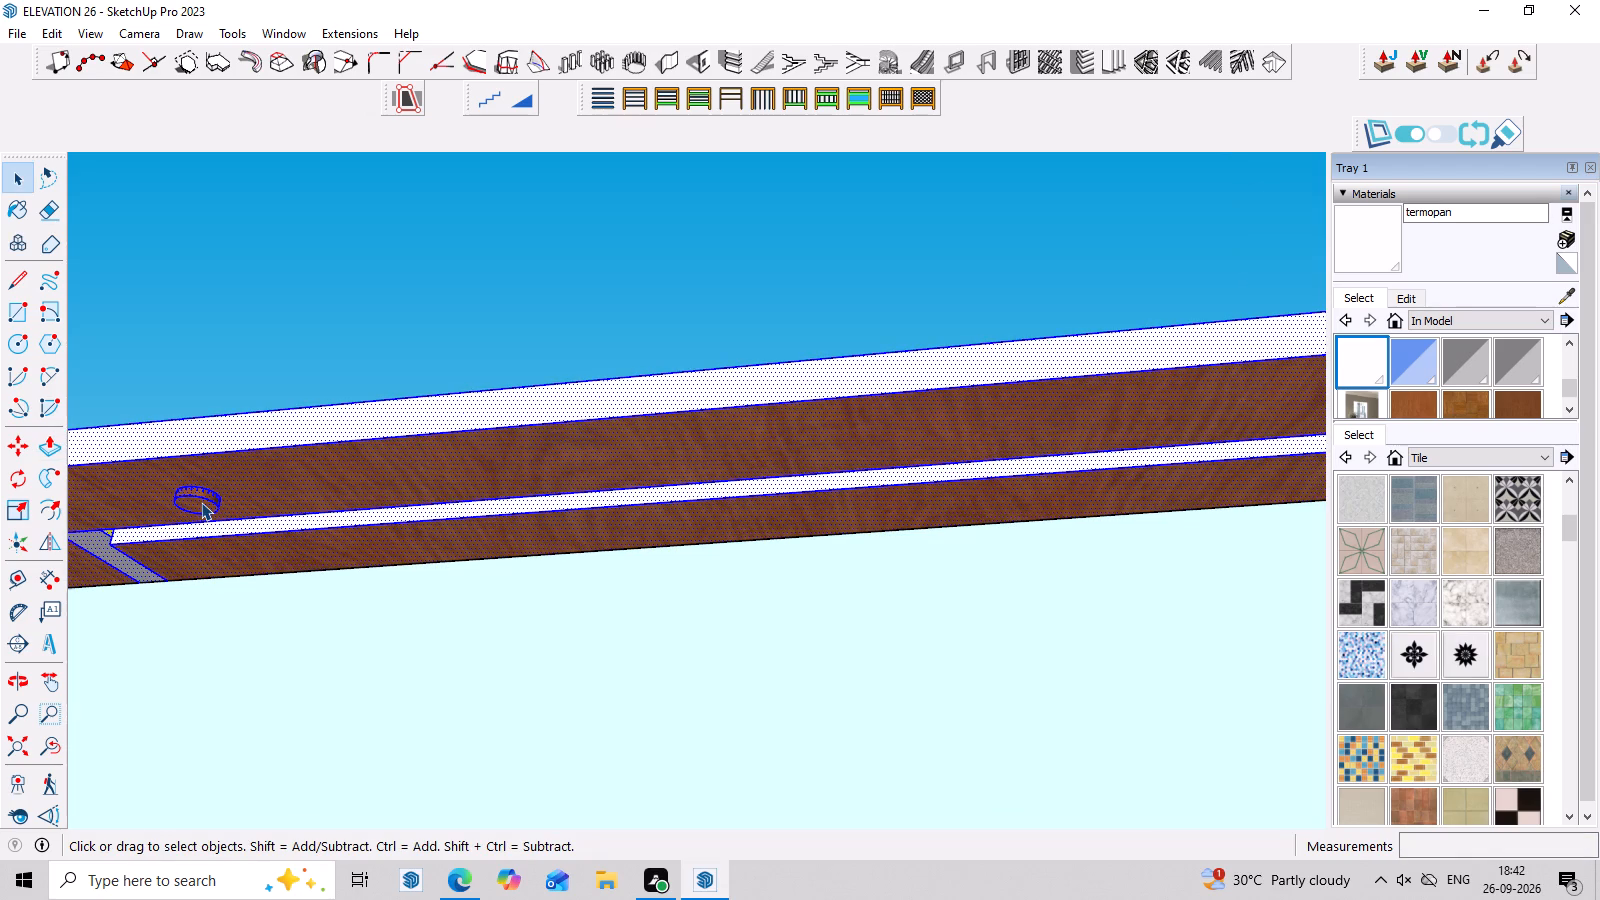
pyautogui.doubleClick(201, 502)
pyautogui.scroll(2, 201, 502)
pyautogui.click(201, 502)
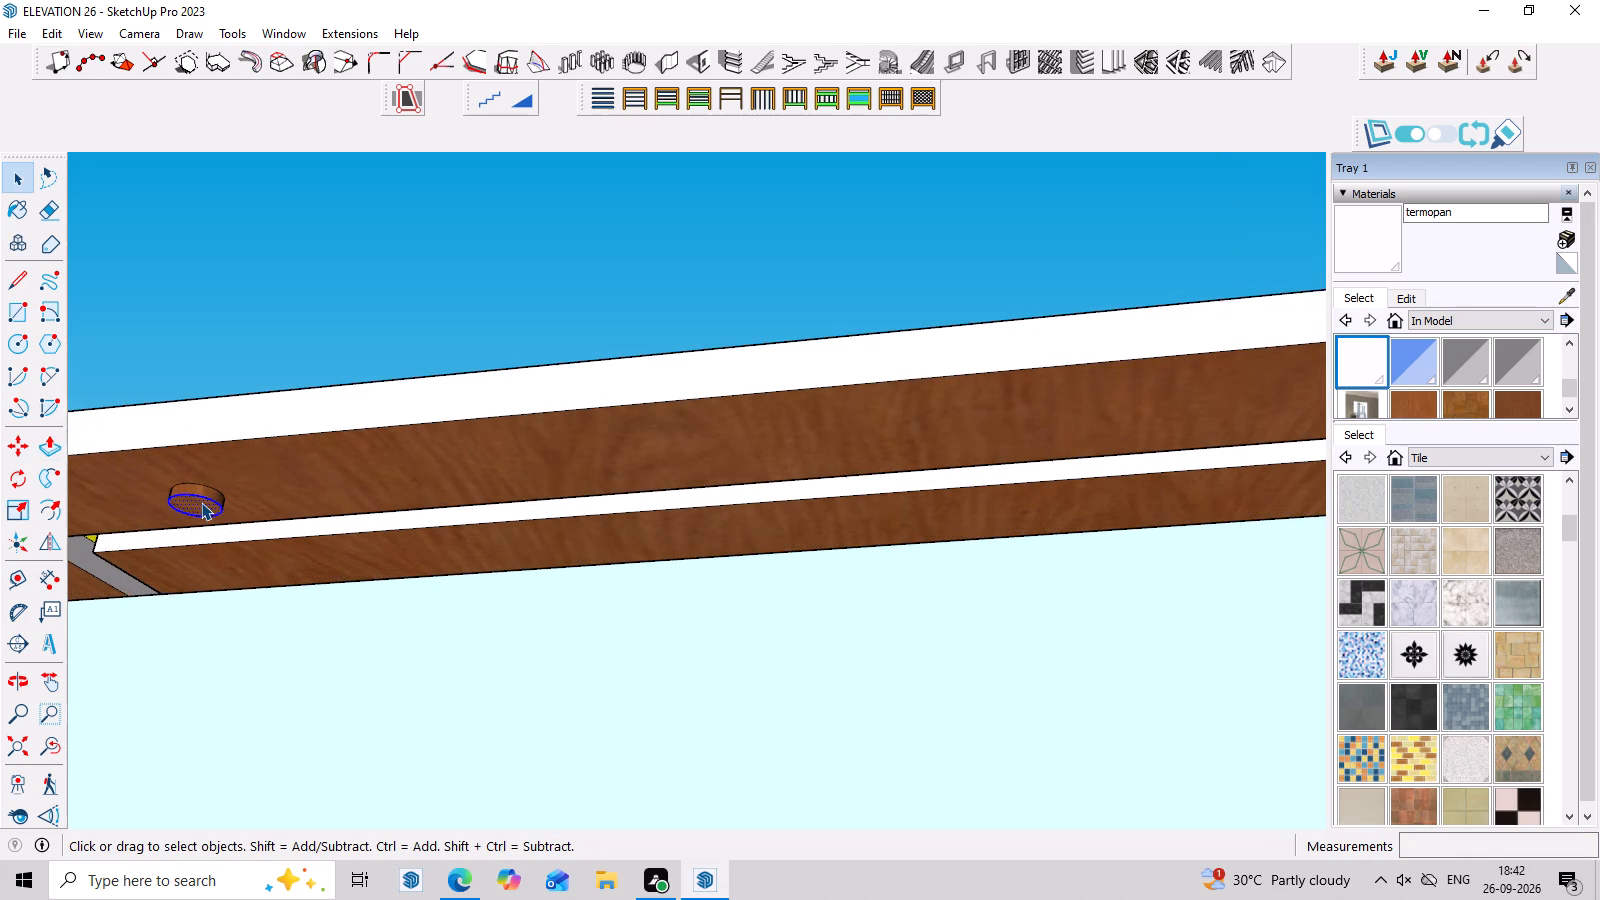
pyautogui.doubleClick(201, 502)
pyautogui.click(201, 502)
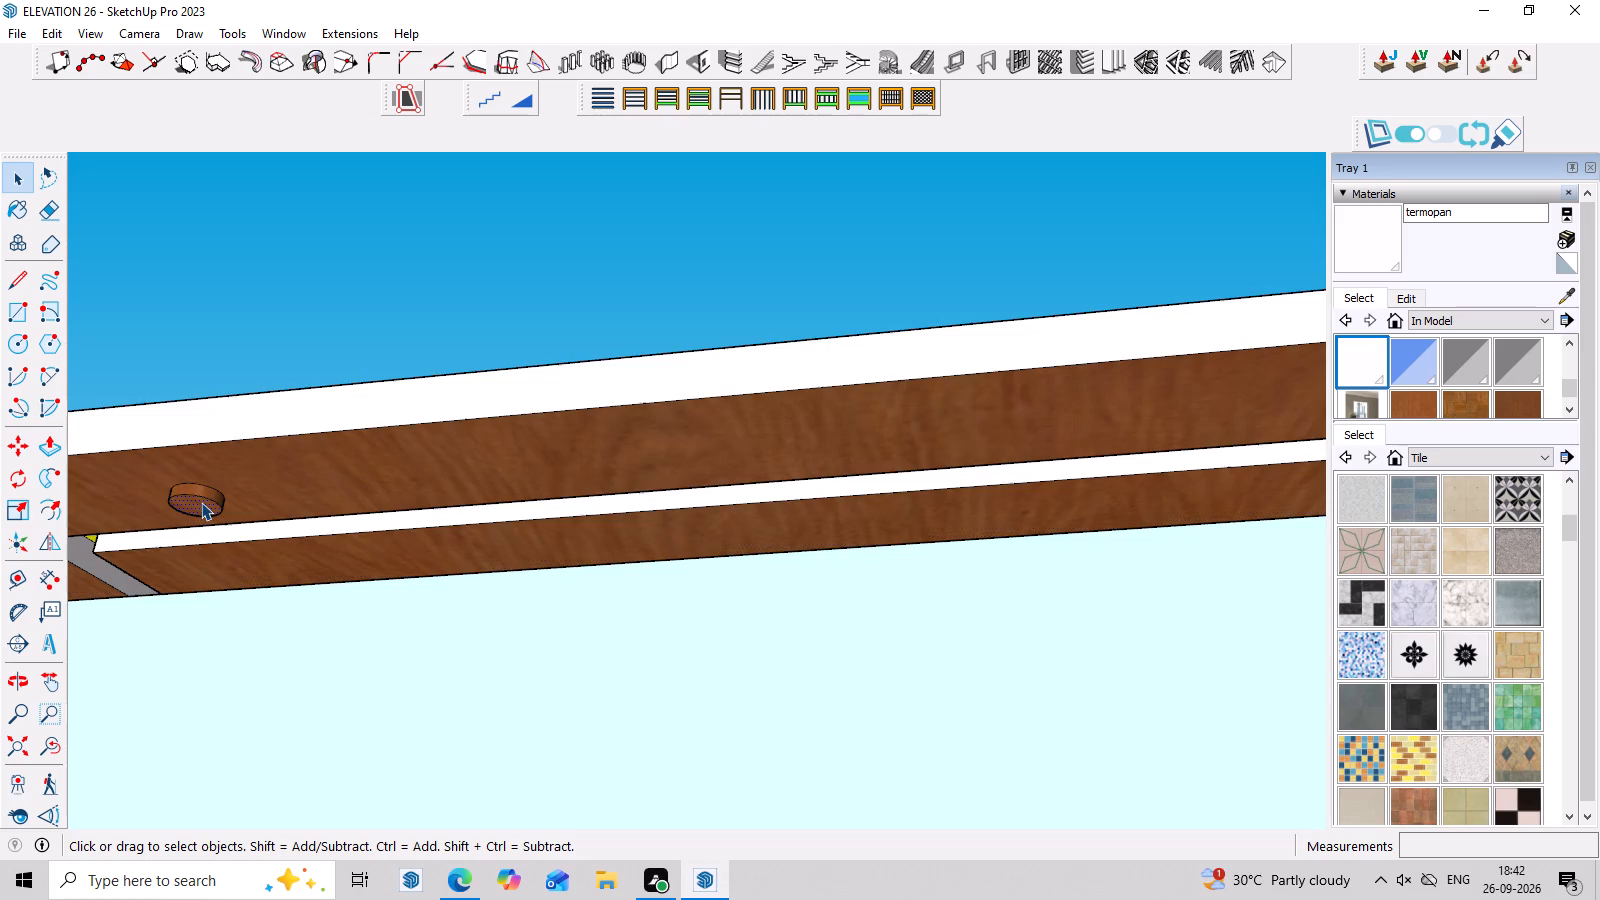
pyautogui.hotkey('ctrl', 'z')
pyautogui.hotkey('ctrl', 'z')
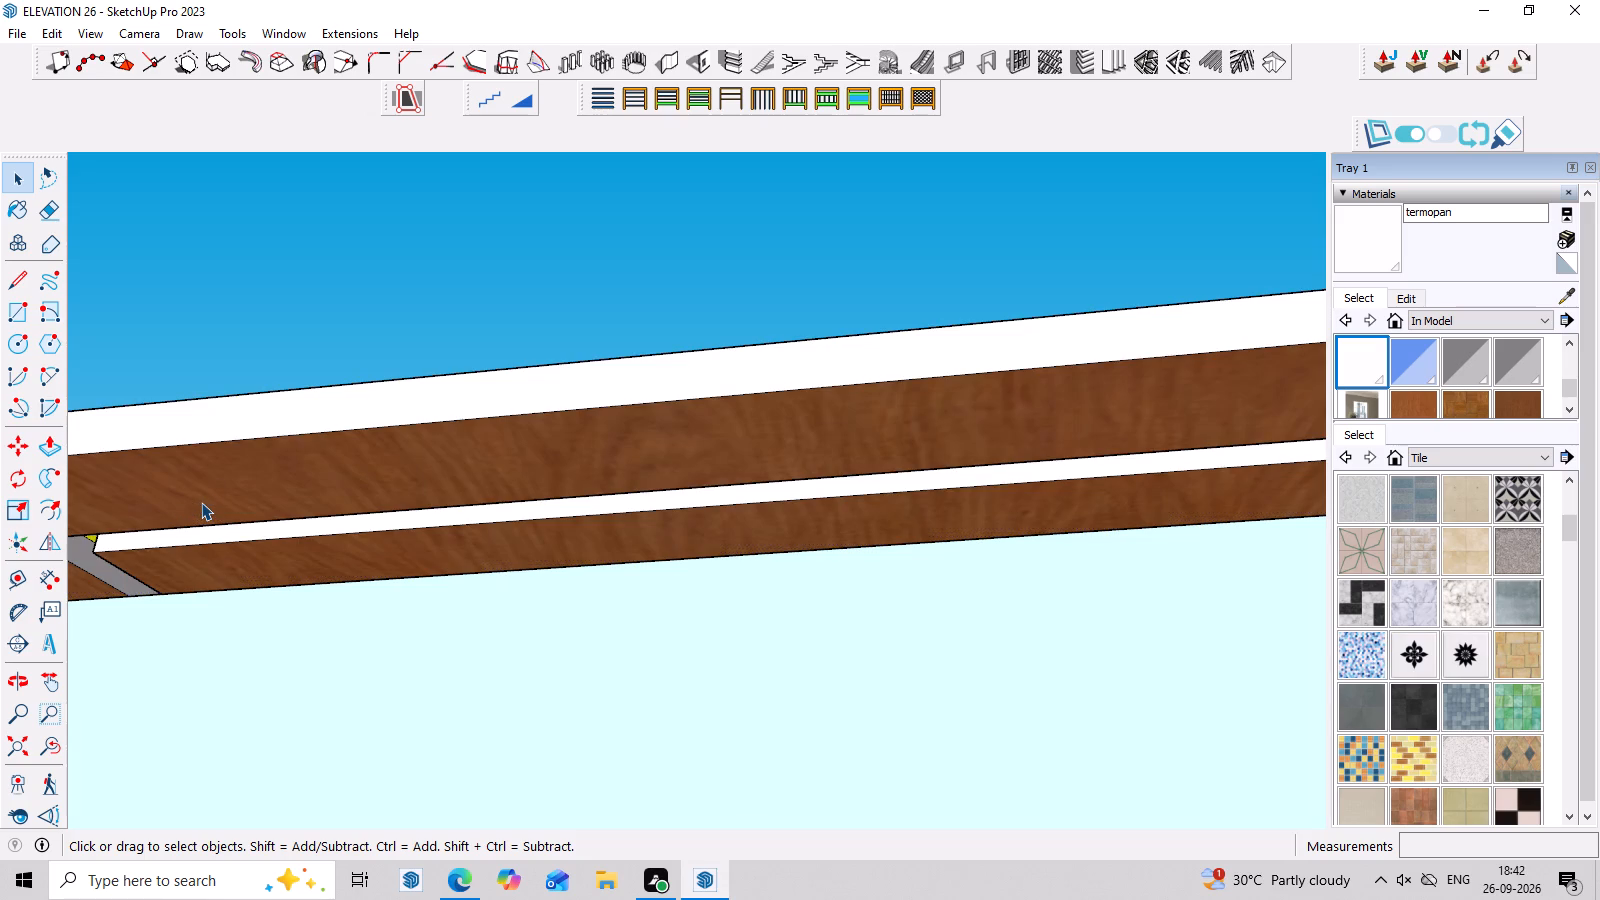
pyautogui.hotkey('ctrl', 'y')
# Make the circle's face and edge on the wooden roof underside into a group.
pyautogui.click(206, 495)
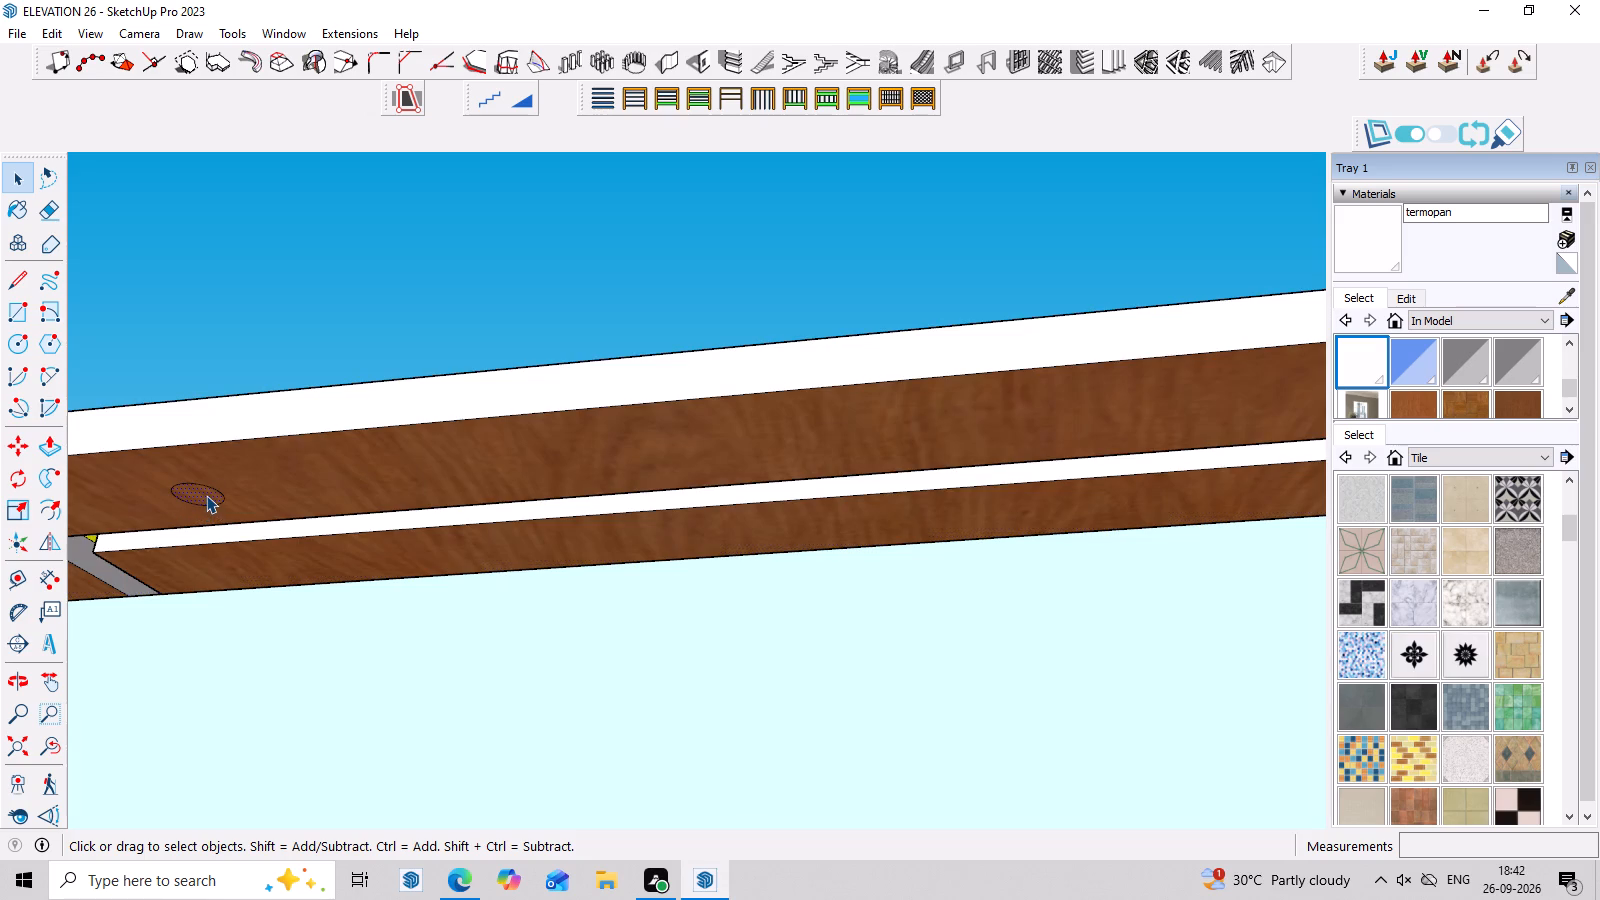
pyautogui.rightClick(206, 495)
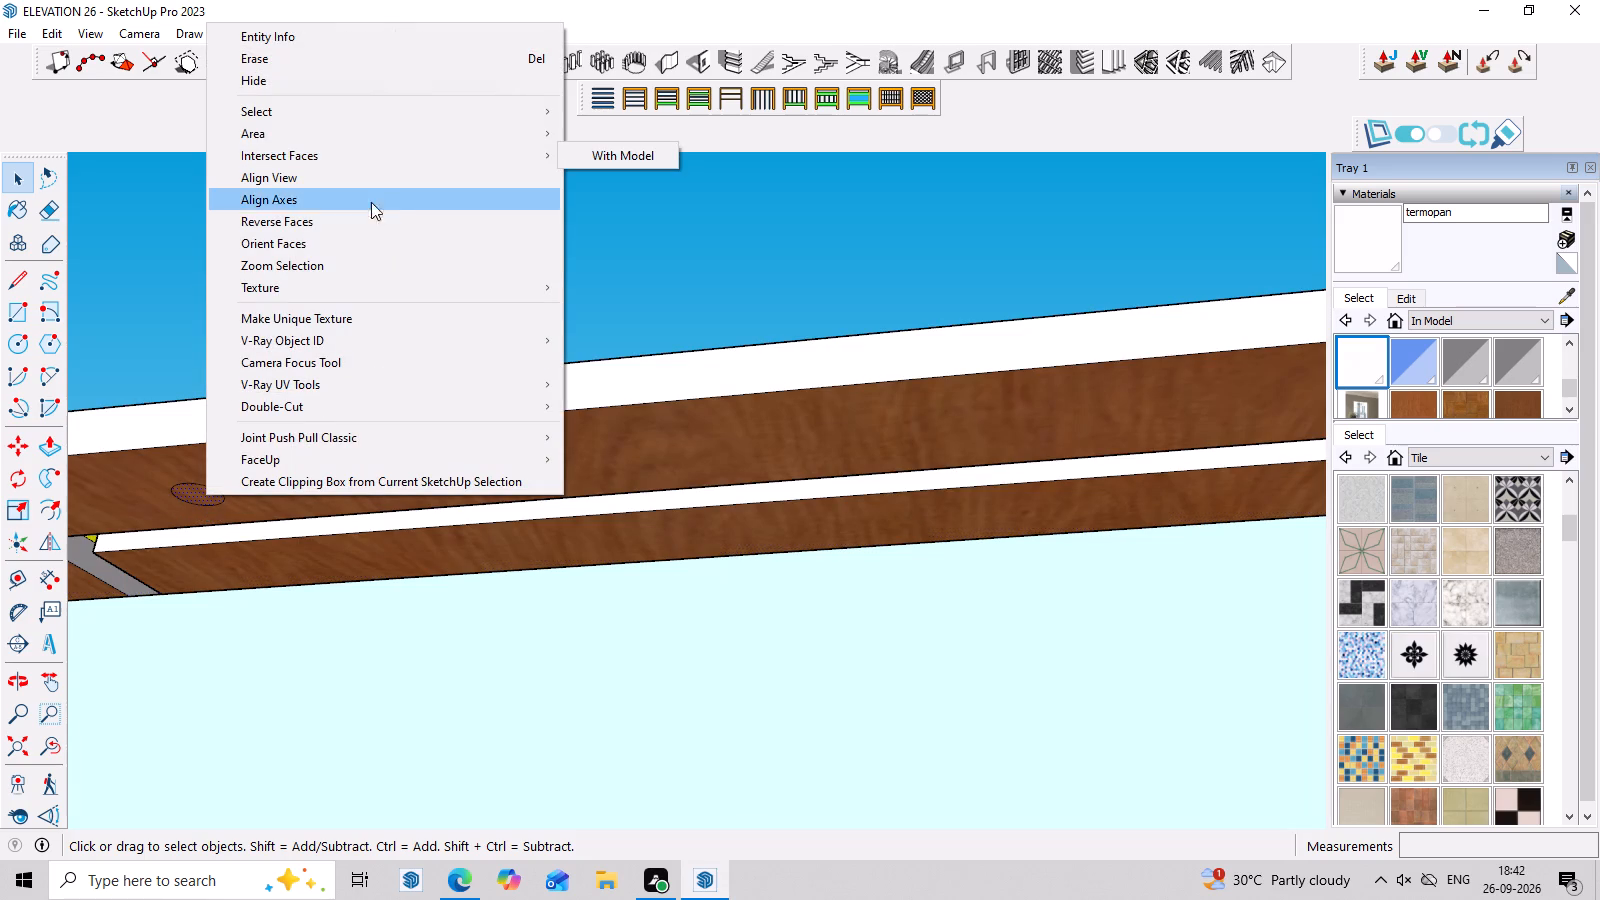
pyautogui.tripleClick(200, 498)
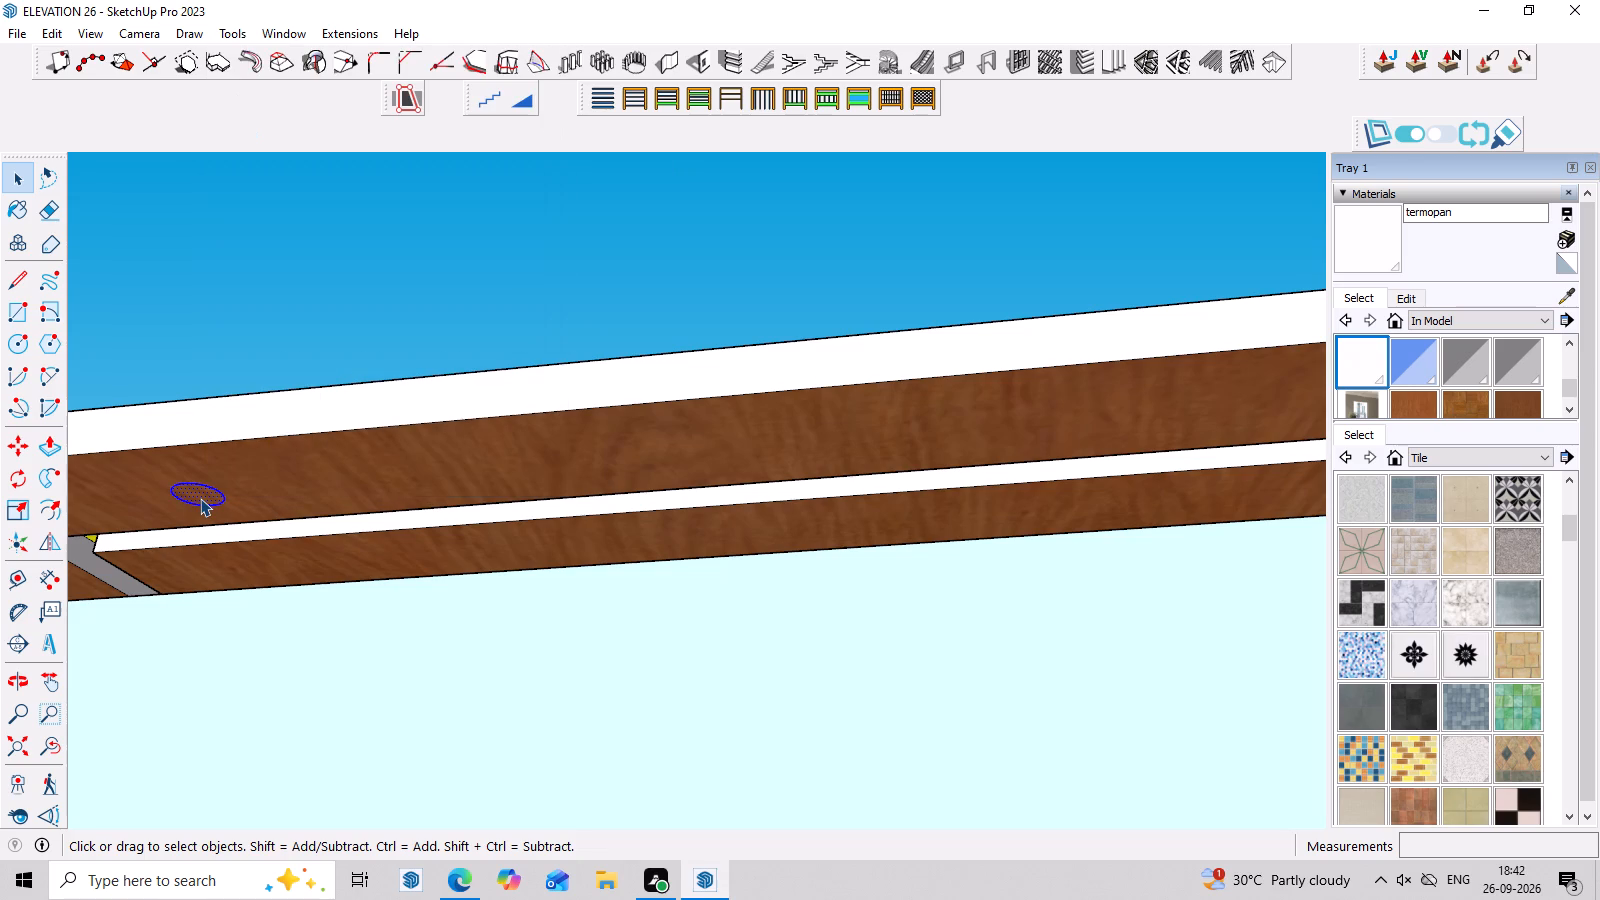
pyautogui.rightClick(200, 495)
pyautogui.click(335, 176)
# Inside the new circle group, pull the face 1" down with Push/Pull to form a light disc, and close the group.
pyautogui.doubleClick(210, 500)
pyautogui.scroll(2, 210, 500)
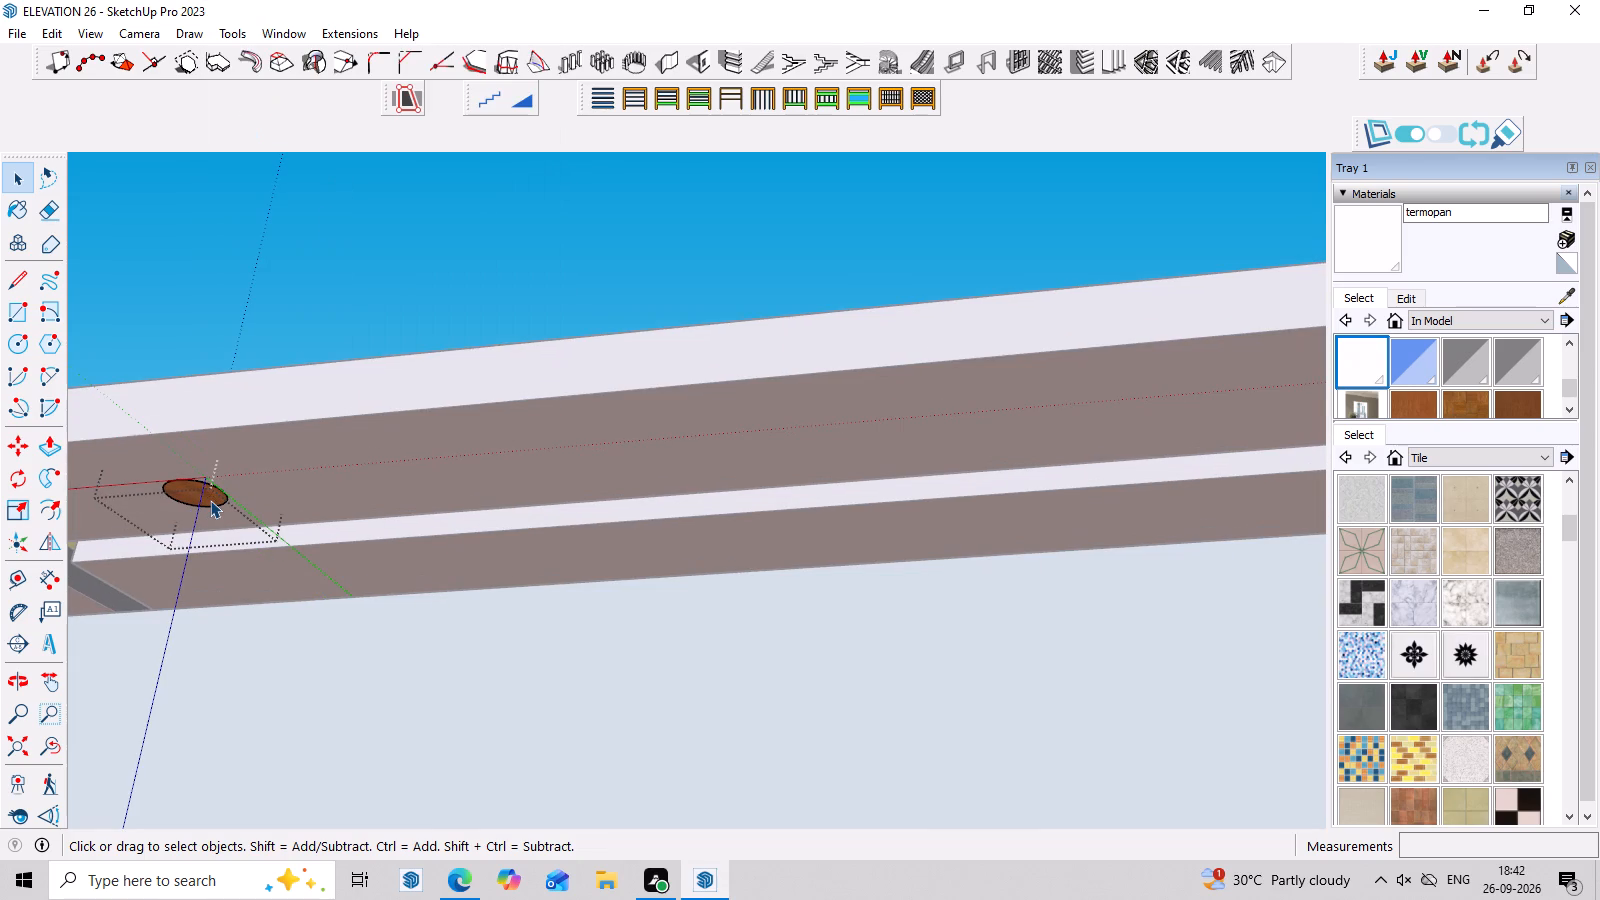
pyautogui.click(210, 500)
pyautogui.press('p')
pyautogui.click(212, 491)
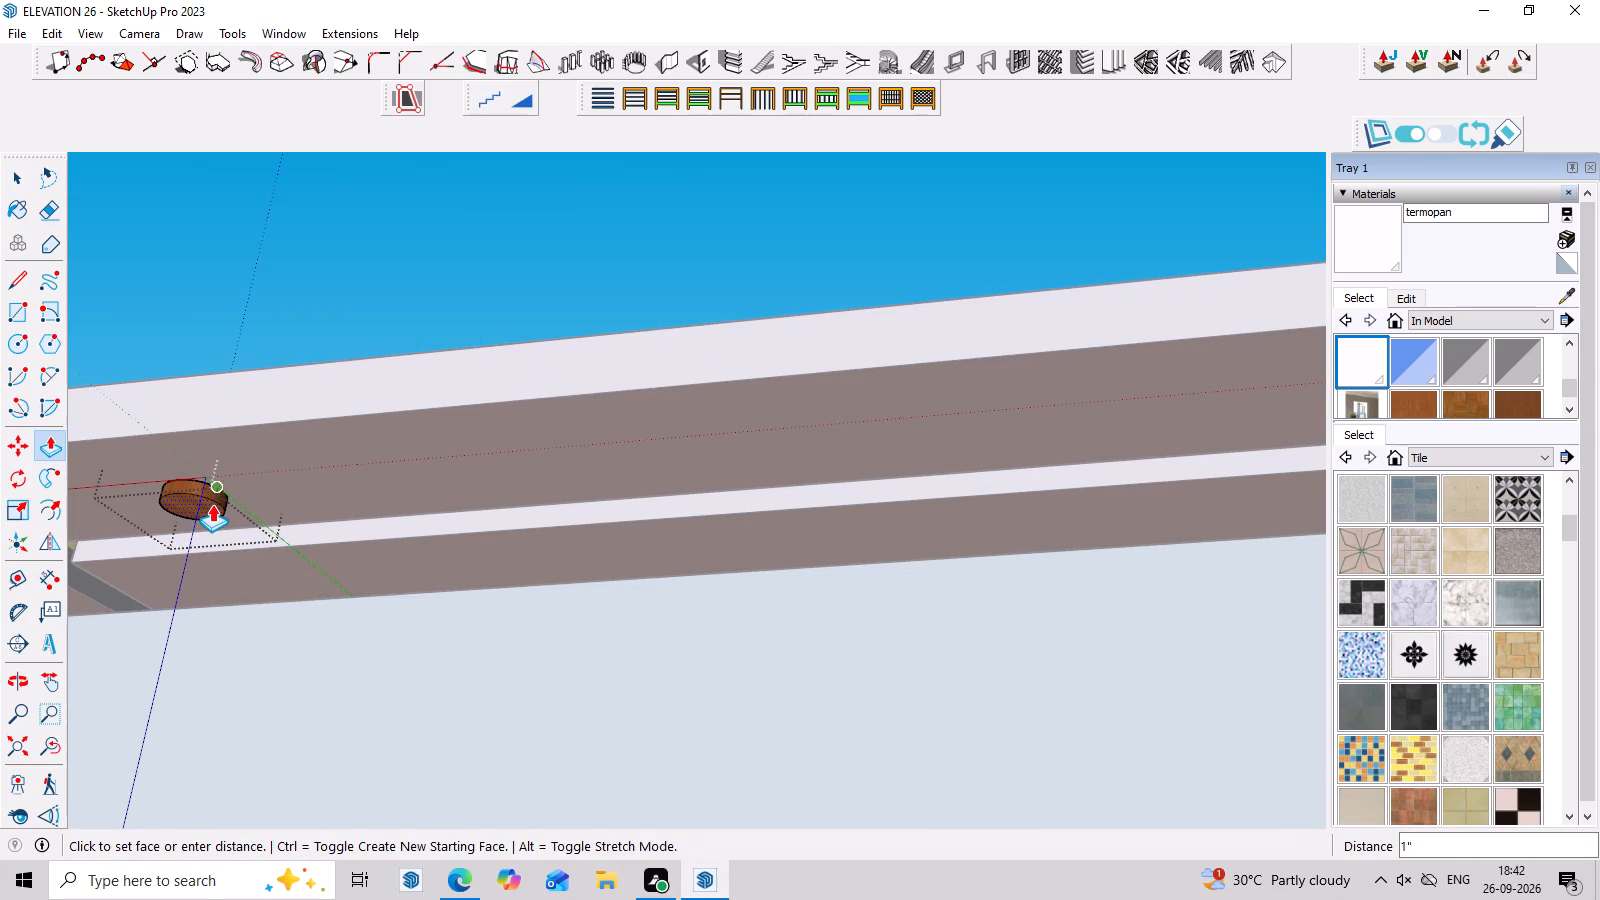
pyautogui.press('1')
pyautogui.press('Return')
pyautogui.press('space')
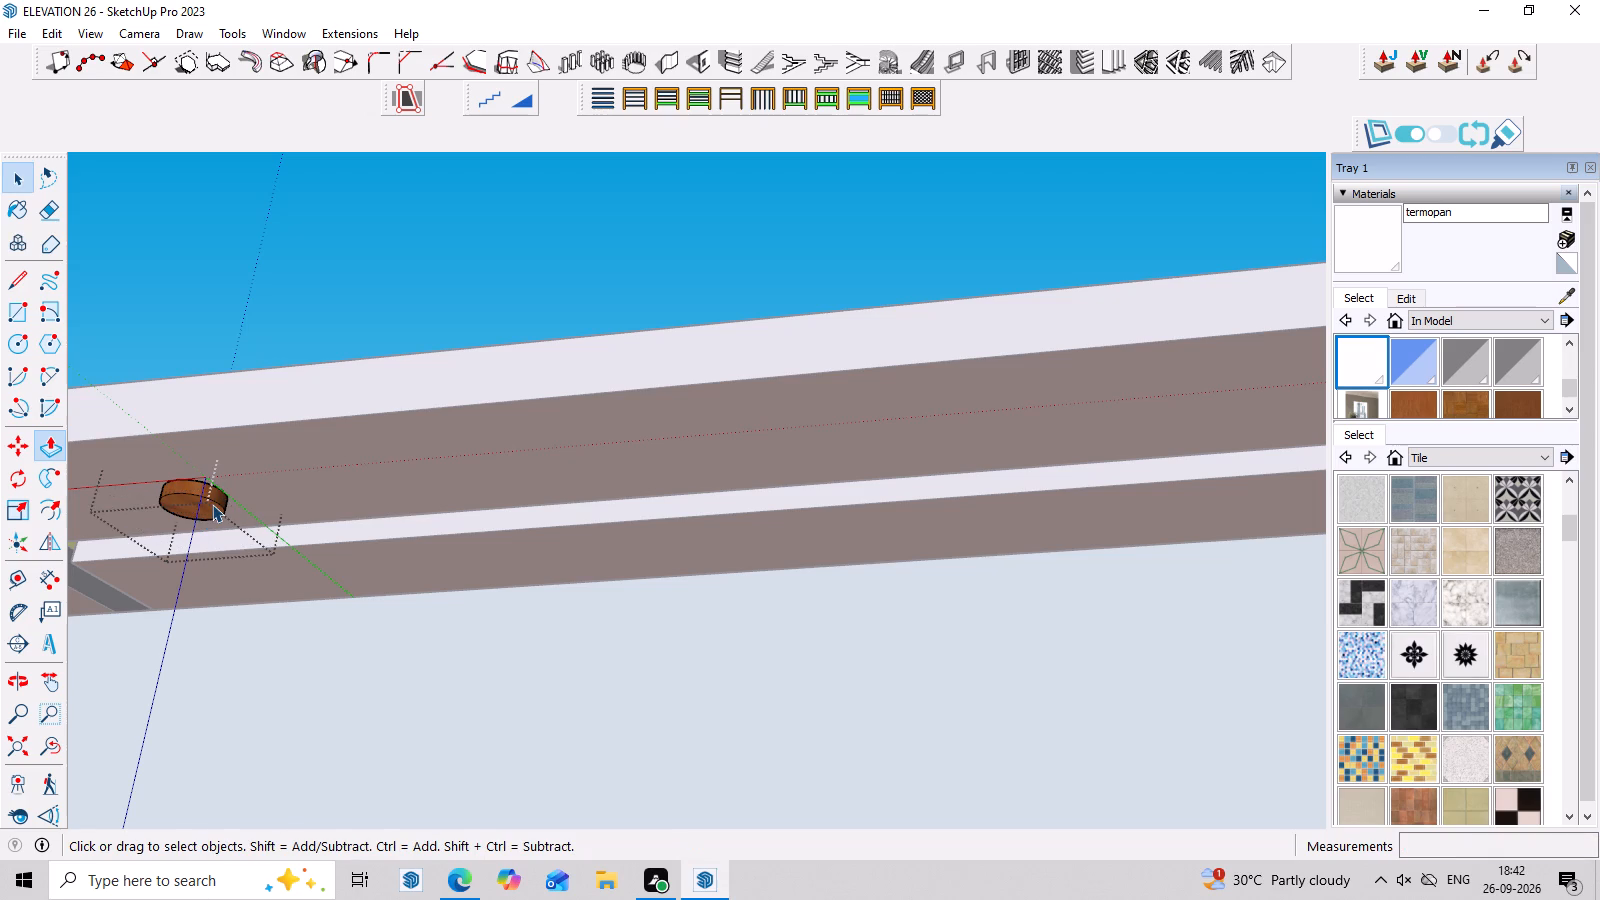
pyautogui.tripleClick(212, 504)
pyautogui.click(212, 504)
pyautogui.rightClick(212, 504)
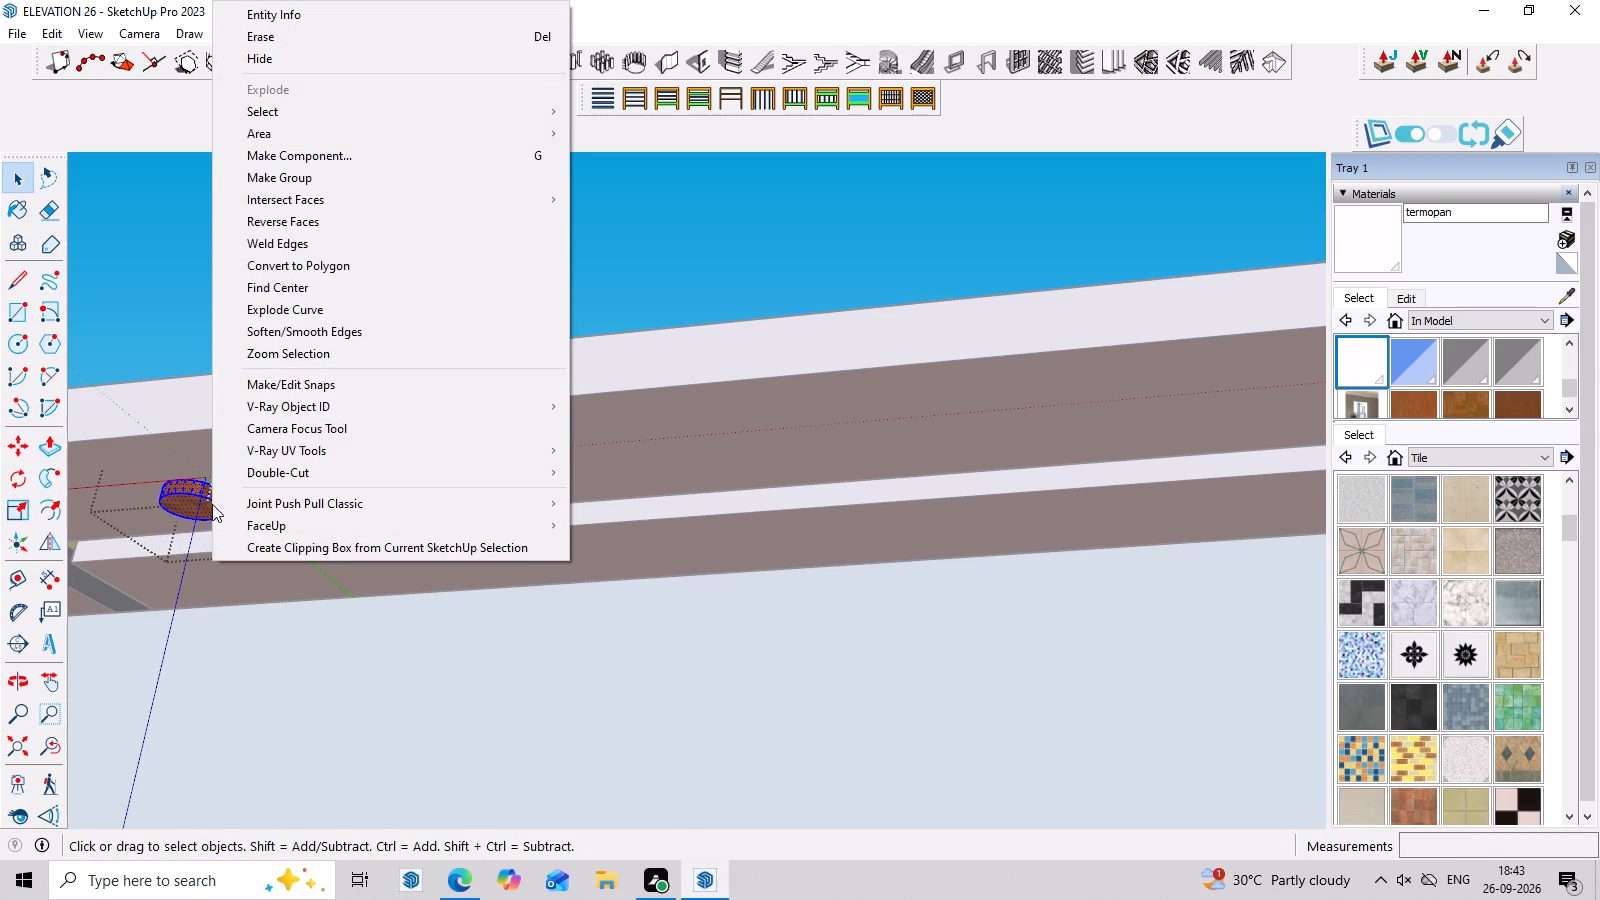
pyautogui.click(212, 504)
pyautogui.press('m')
pyautogui.press('space')
pyautogui.click(228, 623)
# Copy the light disc three times along the front roof edge to the inner corner, the last two spaced about 3' 6" and 2' 10".
pyautogui.click(204, 507)
pyautogui.press('m')
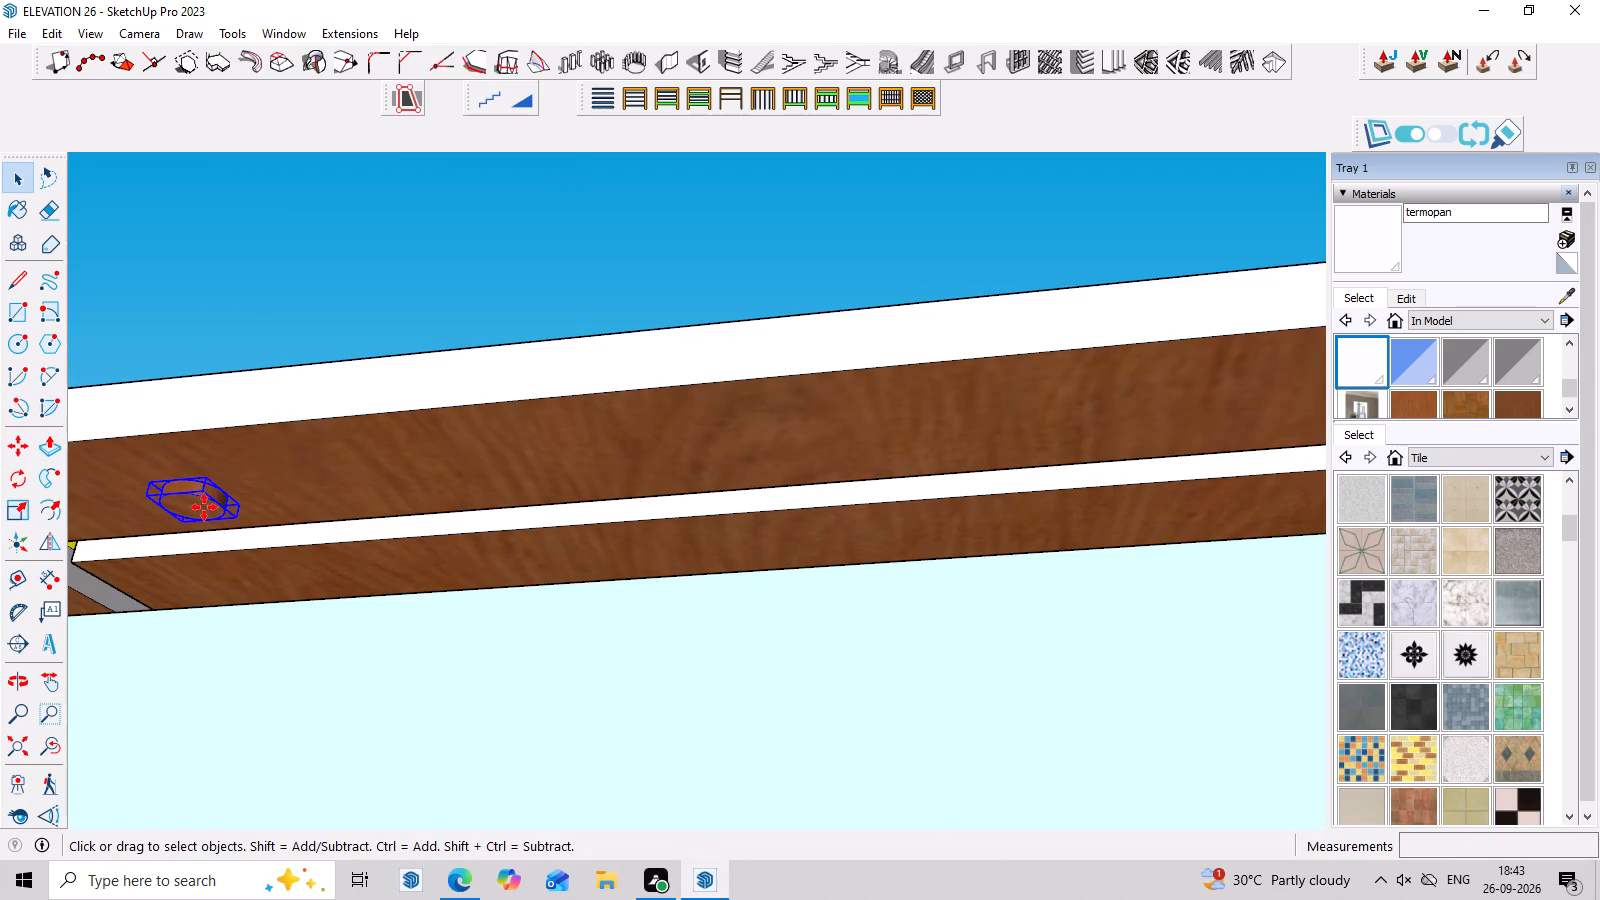
pyautogui.click(219, 492)
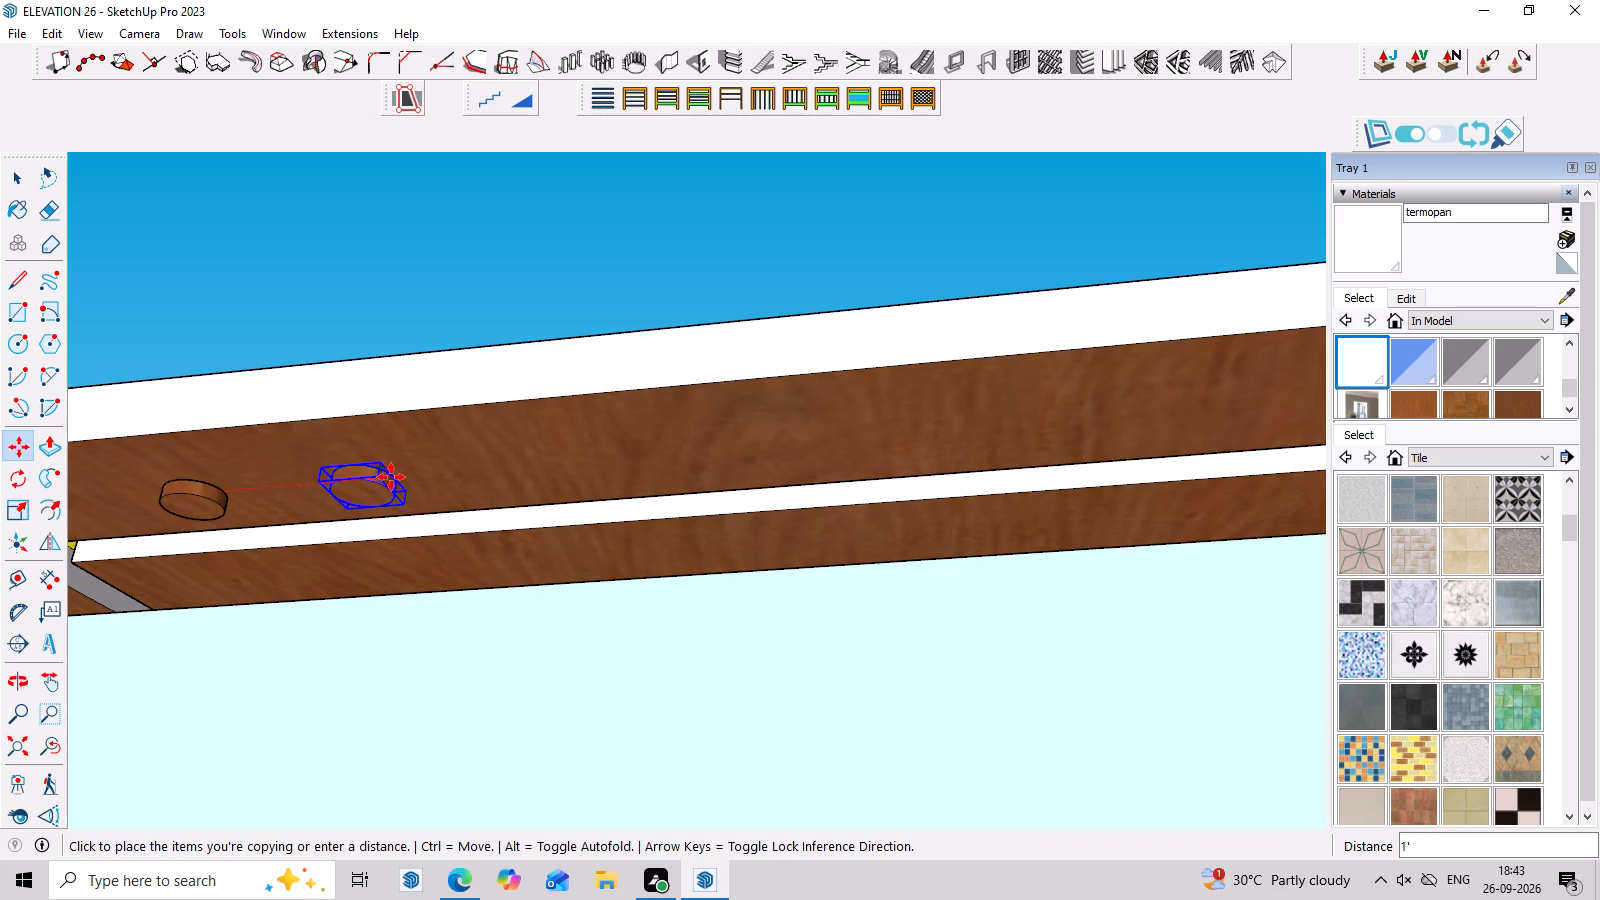
pyautogui.click(788, 446)
pyautogui.scroll(-2, 871, 505)
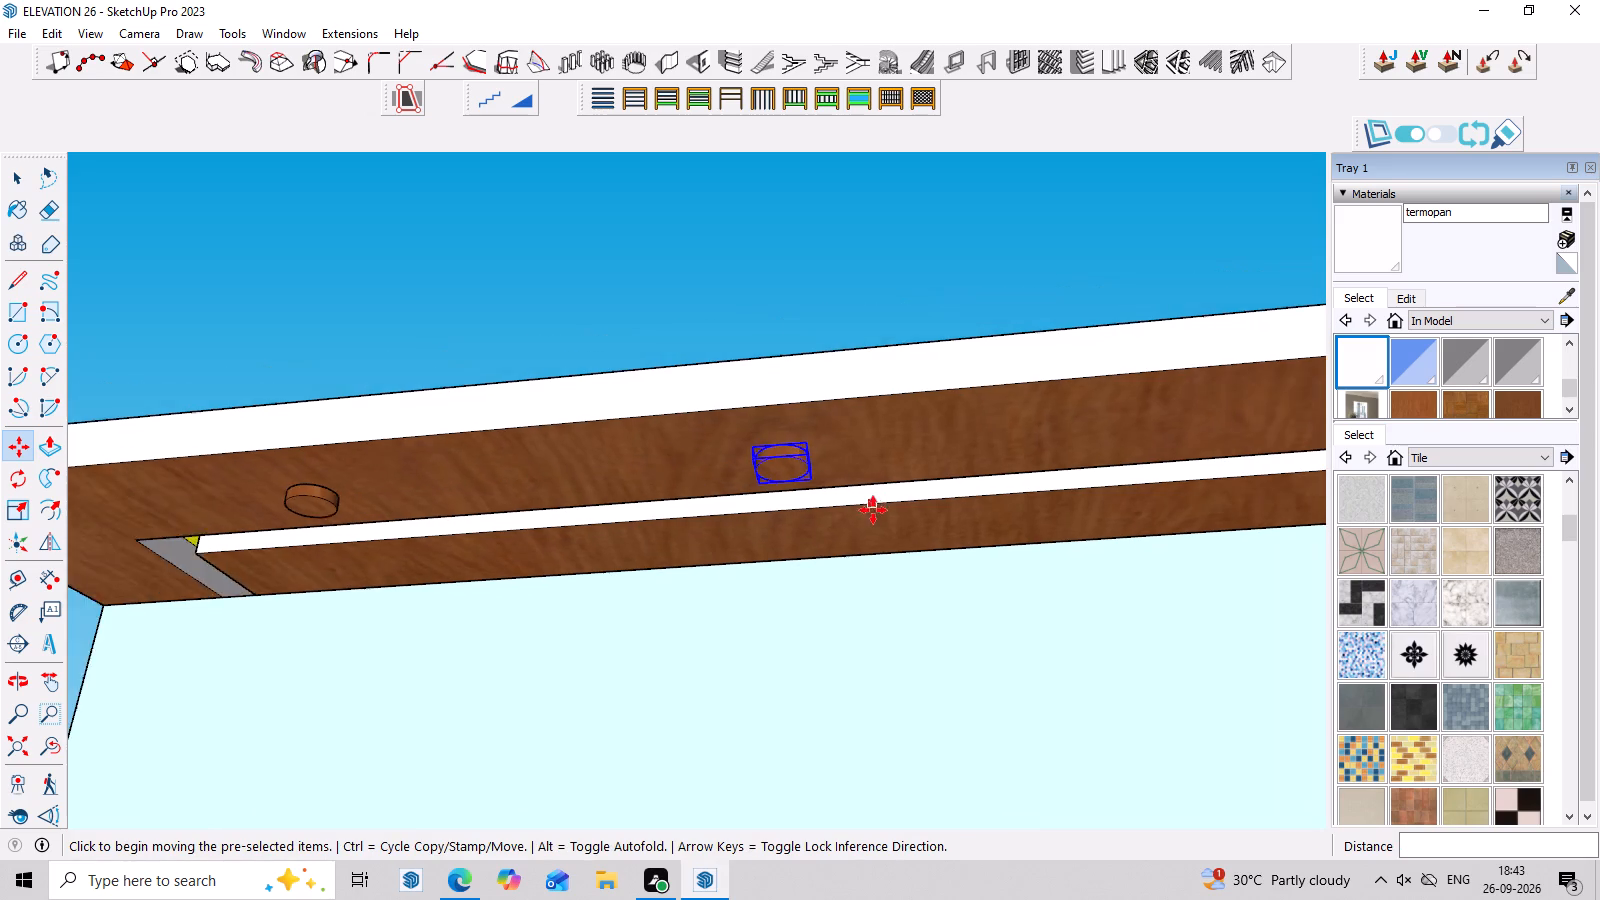
pyautogui.scroll(-7, 873, 504)
pyautogui.click(835, 480)
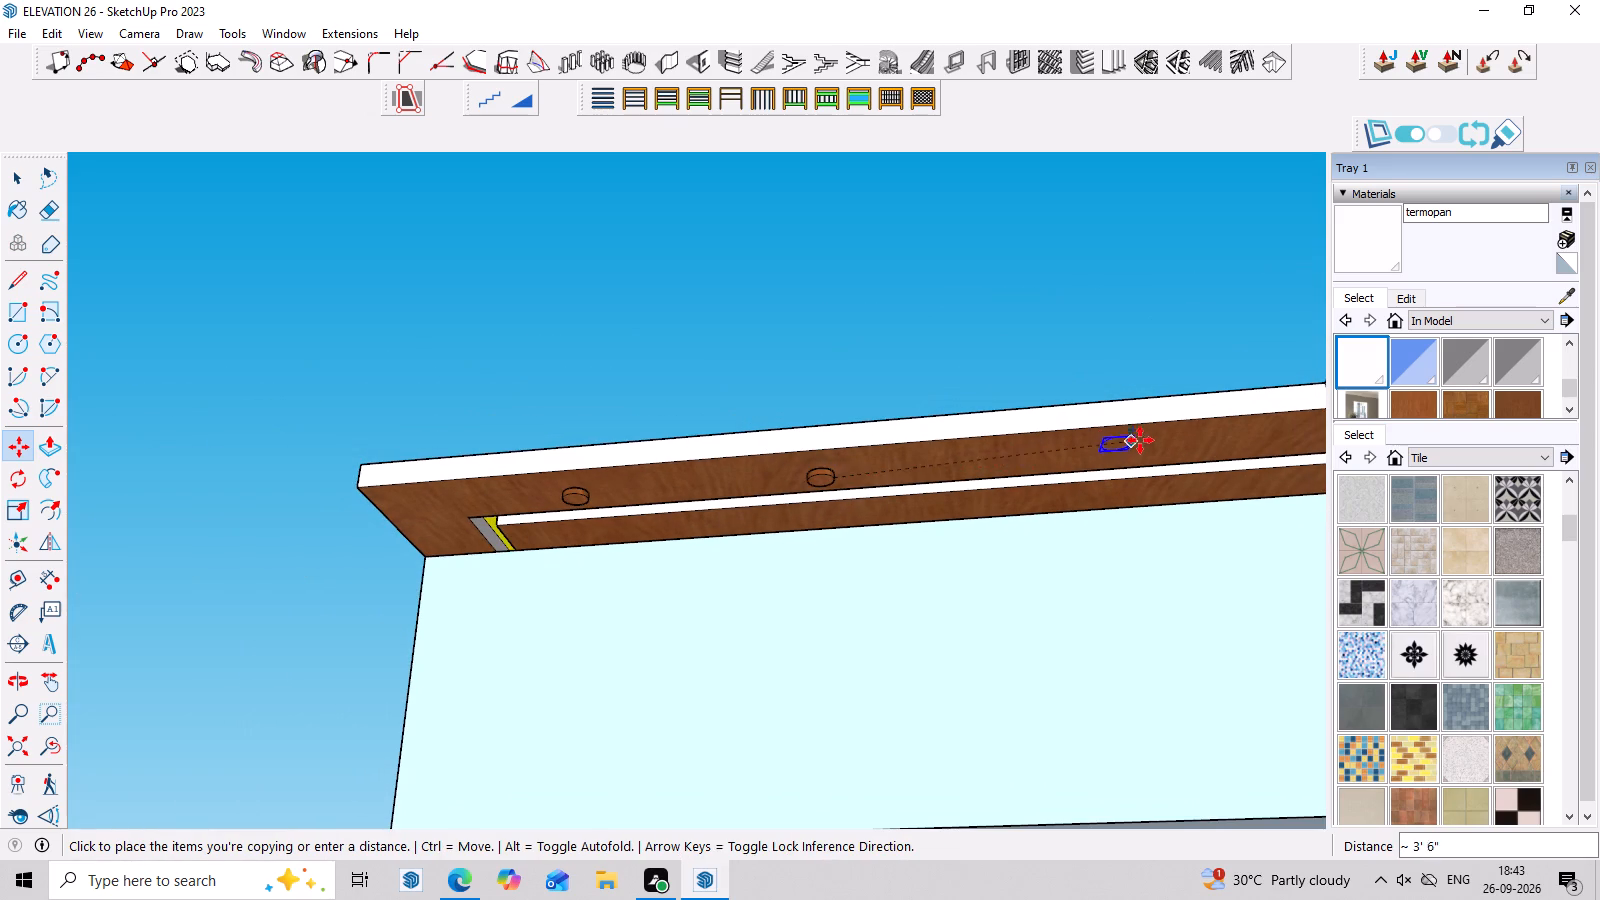
pyautogui.click(1144, 449)
pyautogui.scroll(-2, 1027, 484)
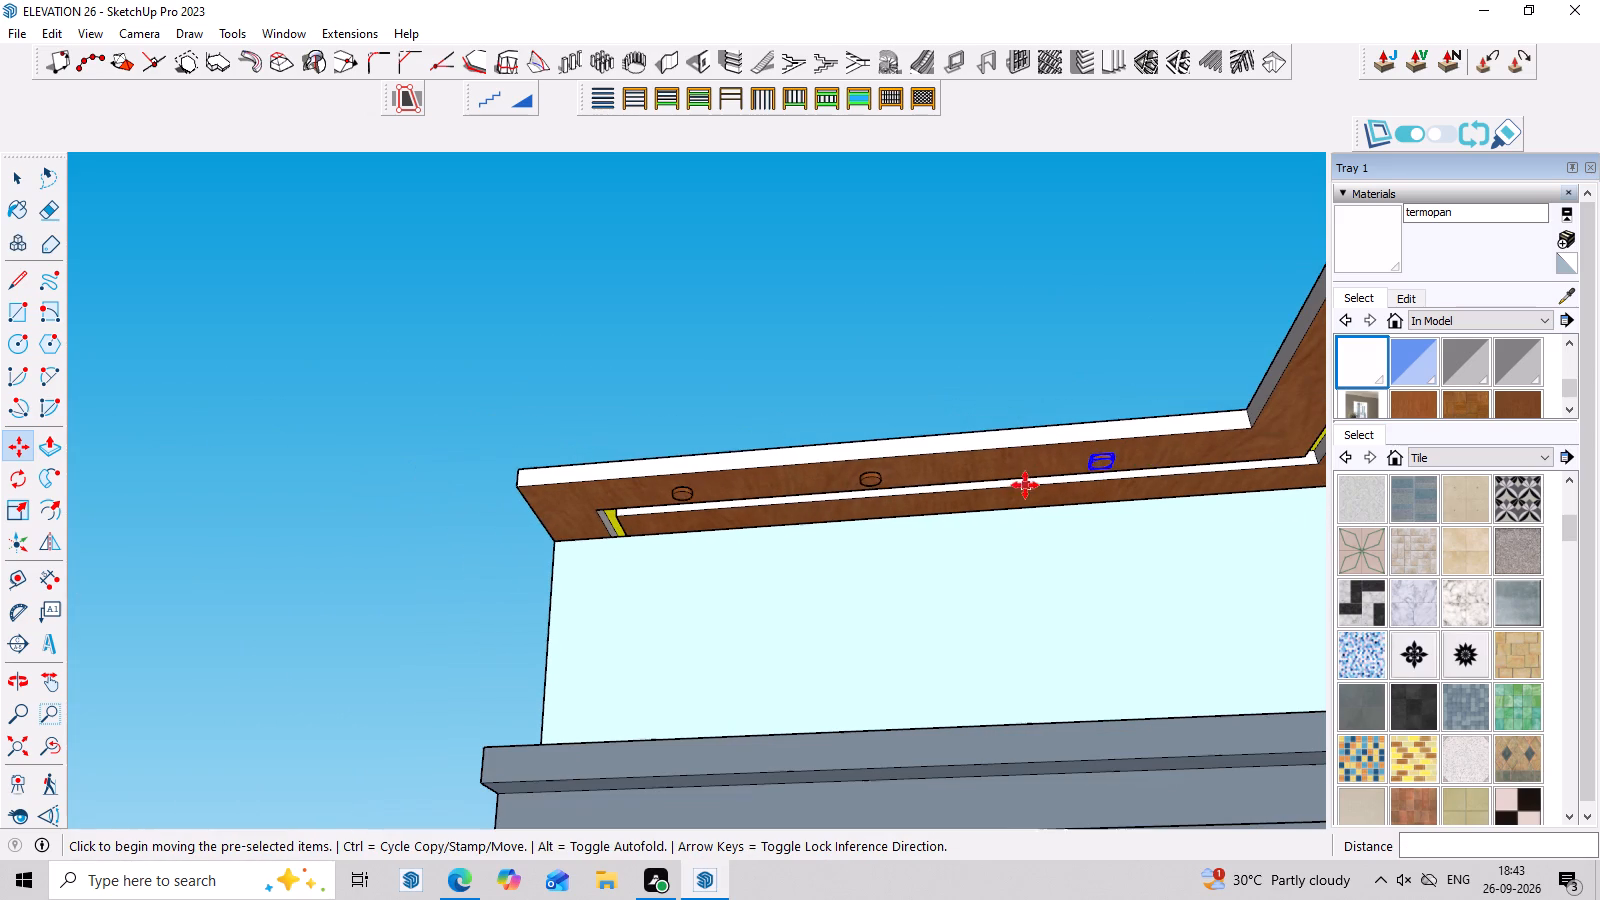
pyautogui.scroll(-1, 1025, 485)
pyautogui.click(1114, 470)
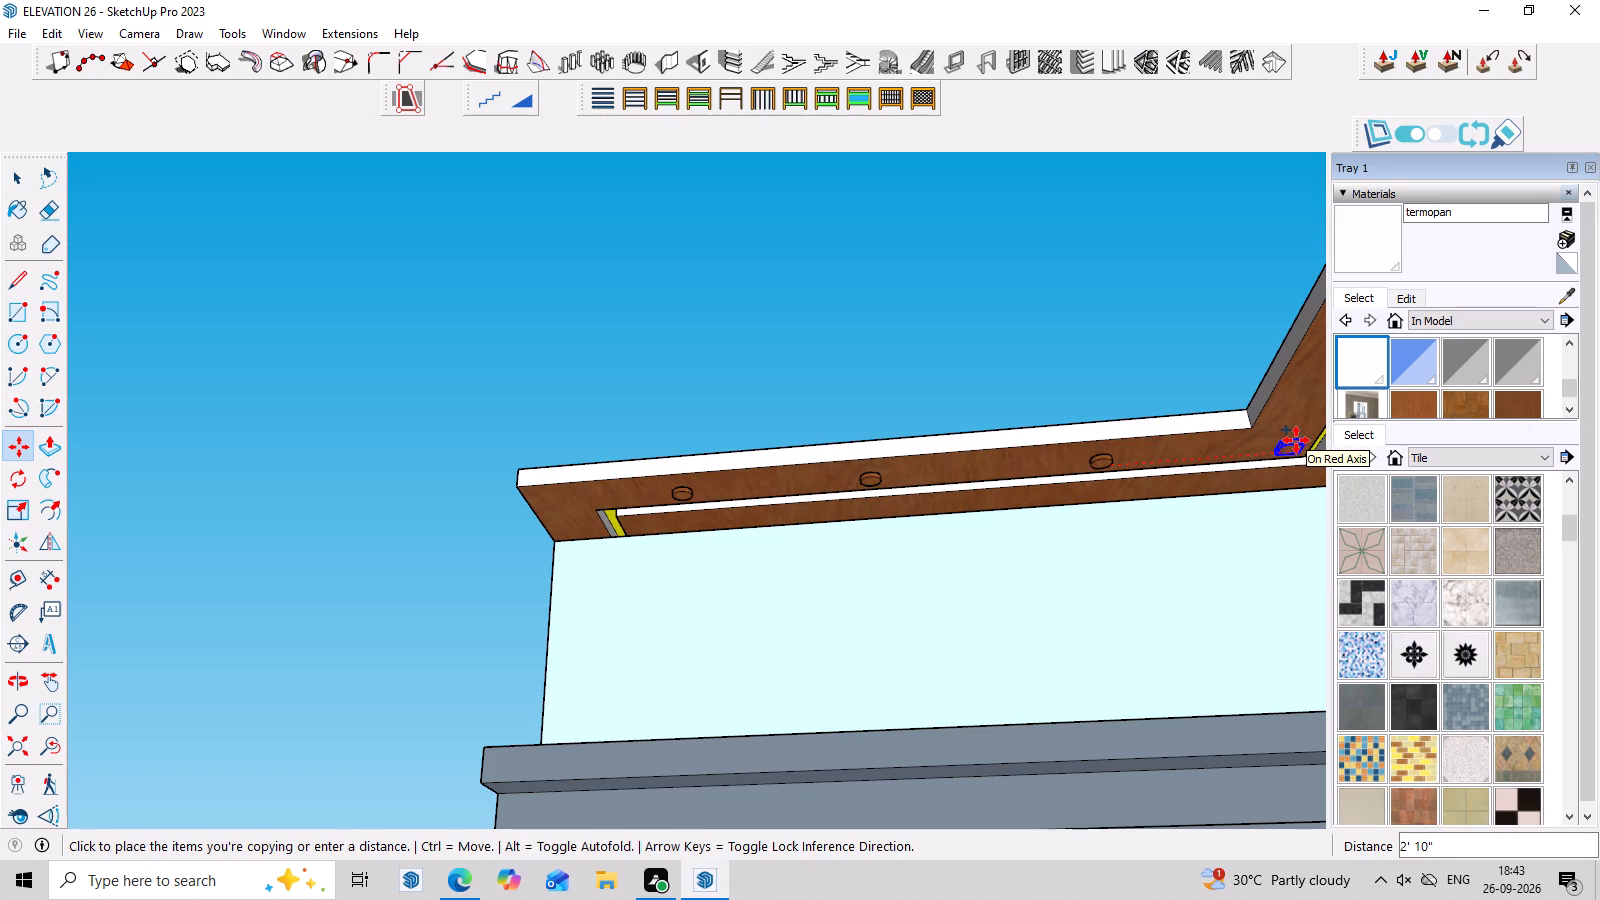
pyautogui.click(1296, 440)
# Copy the inner-corner light disc twice along the return of the roof edge, placing the first copy about 3' 8" away.
pyautogui.scroll(-5, 930, 441)
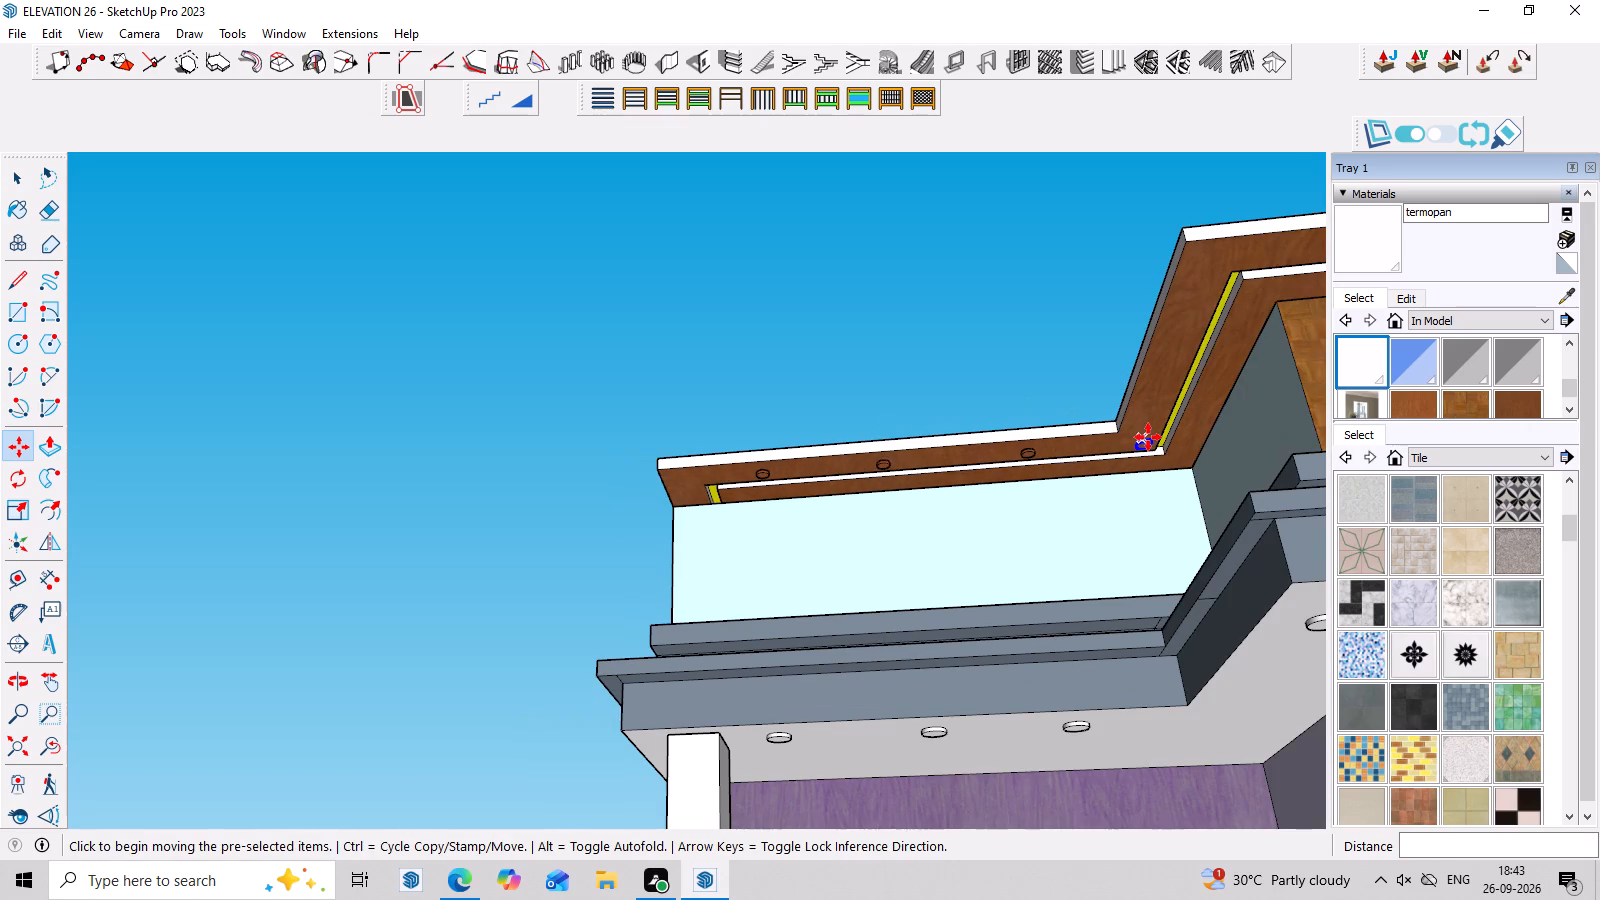
pyautogui.click(1148, 437)
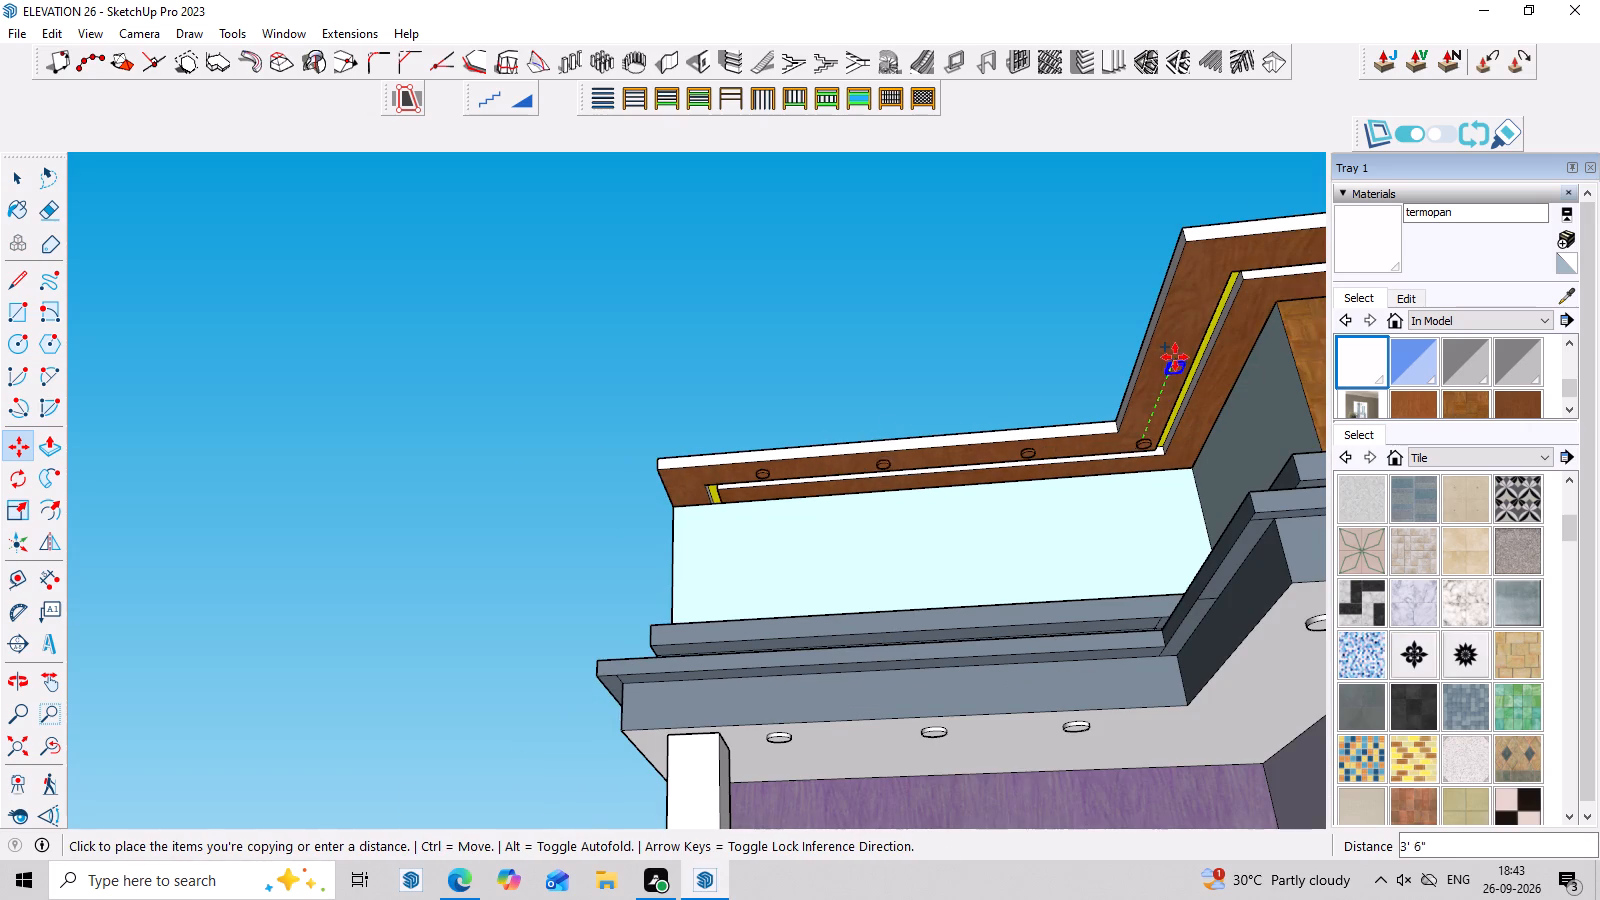
pyautogui.click(1175, 356)
pyautogui.click(1187, 356)
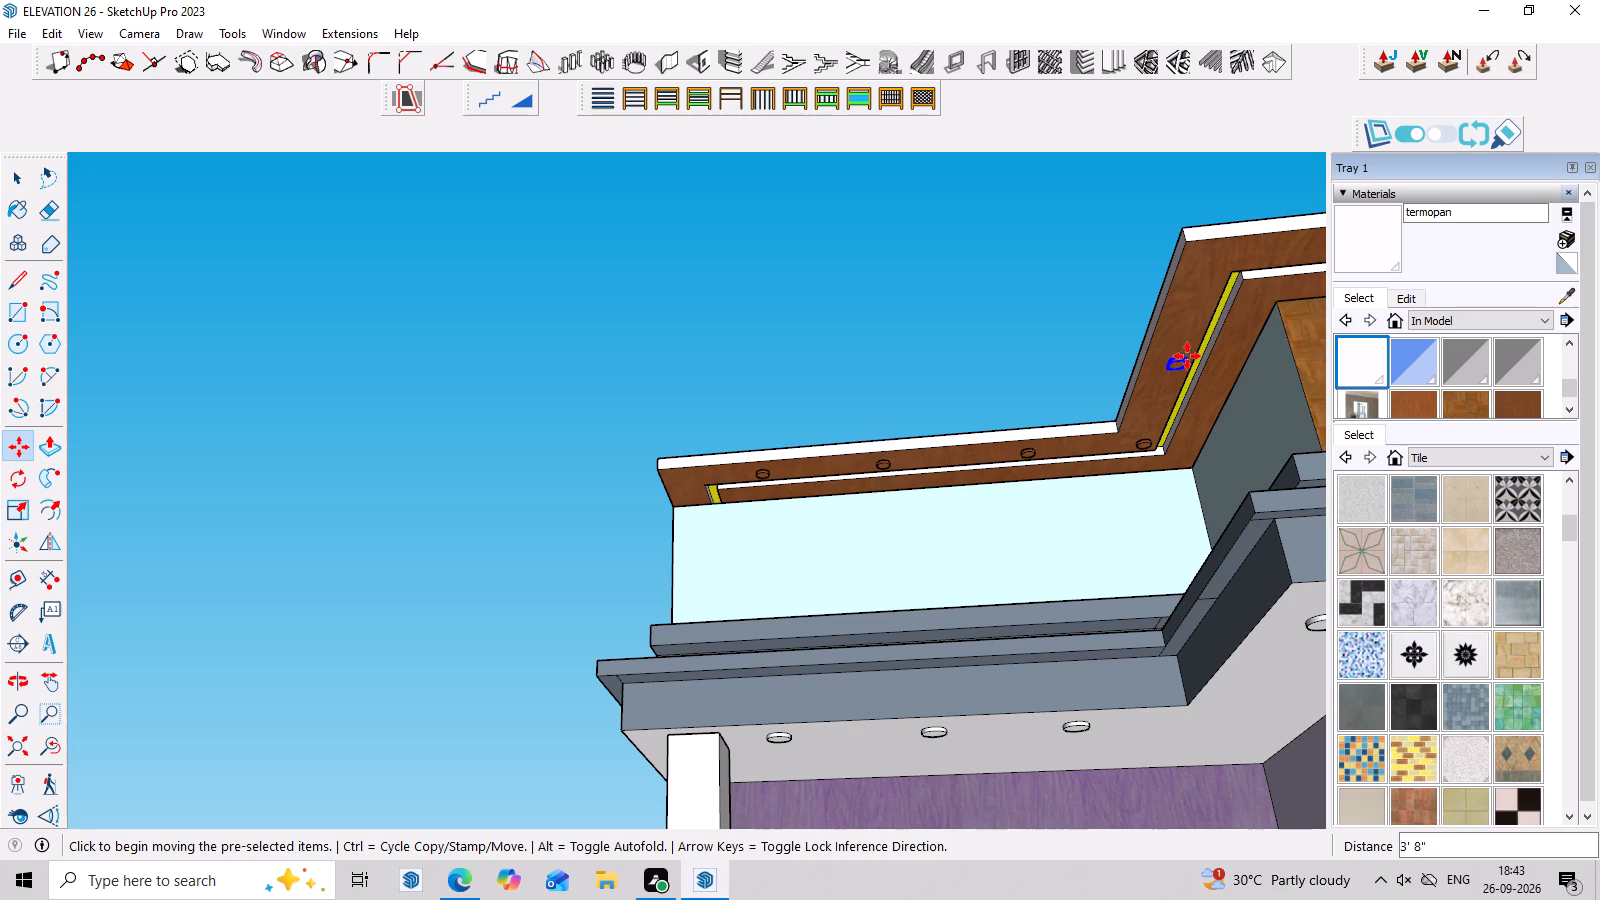
pyautogui.click(1210, 270)
pyautogui.scroll(-3, 995, 339)
pyautogui.moveTo(890, 430); pyautogui.dragTo(878, 444, button='middle')
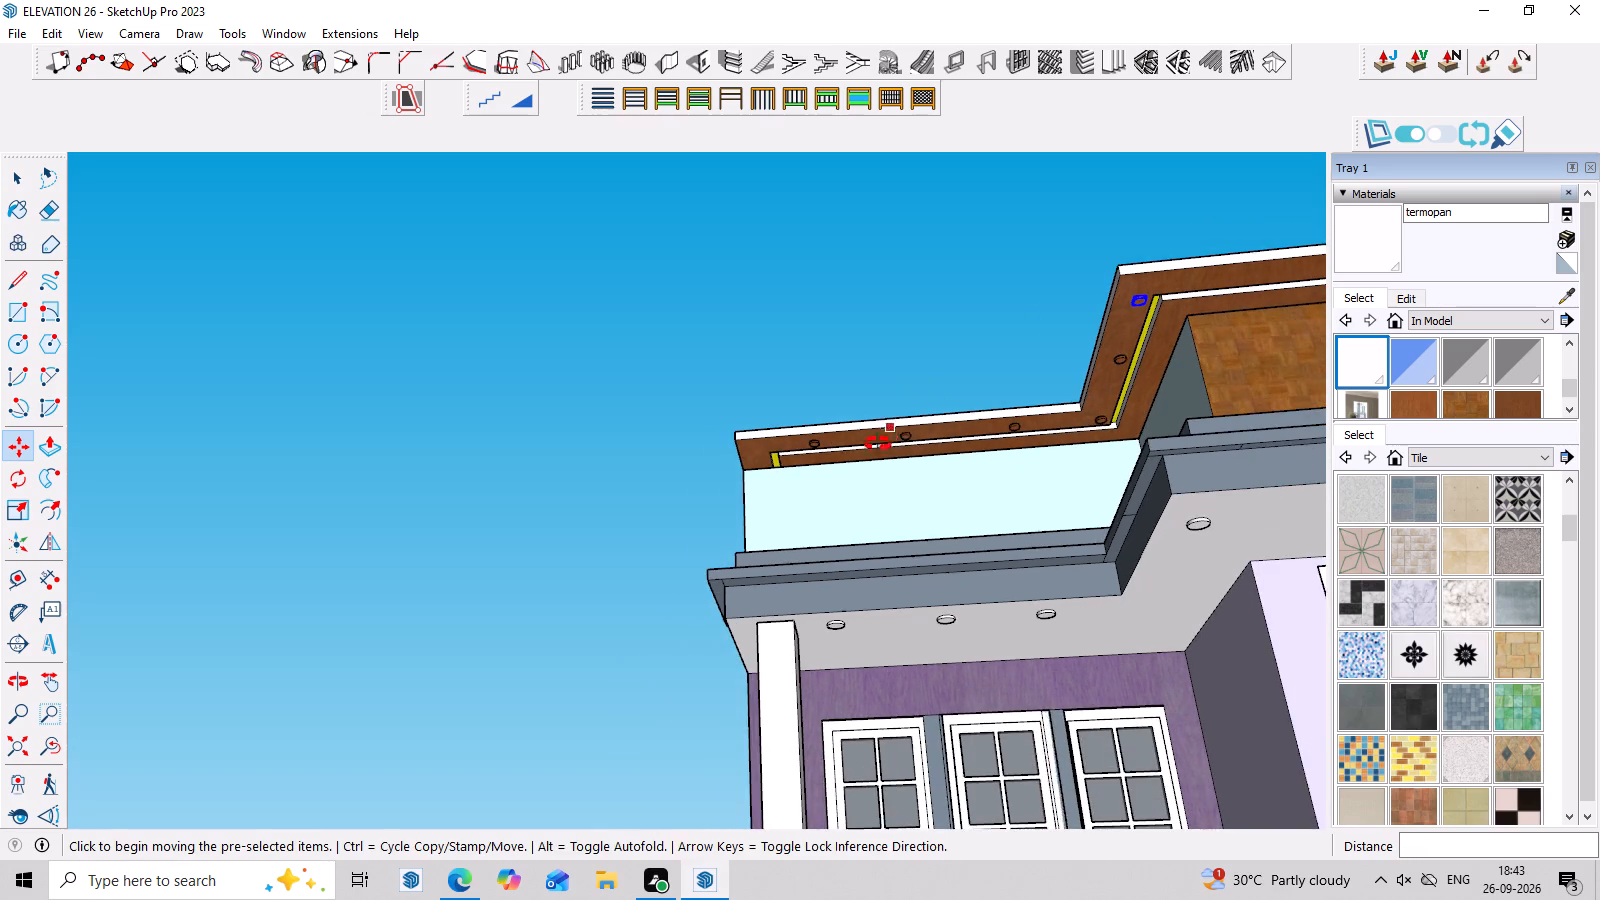
# Copy the outer-corner light disc twice along the roof-edge underside above the parquet-clad wall, spacing the copies about 1' 9" and 2' 4".
pyautogui.moveTo(878, 444); pyautogui.dragTo(604, 555, button='middle')
pyautogui.scroll(-2, 757, 554)
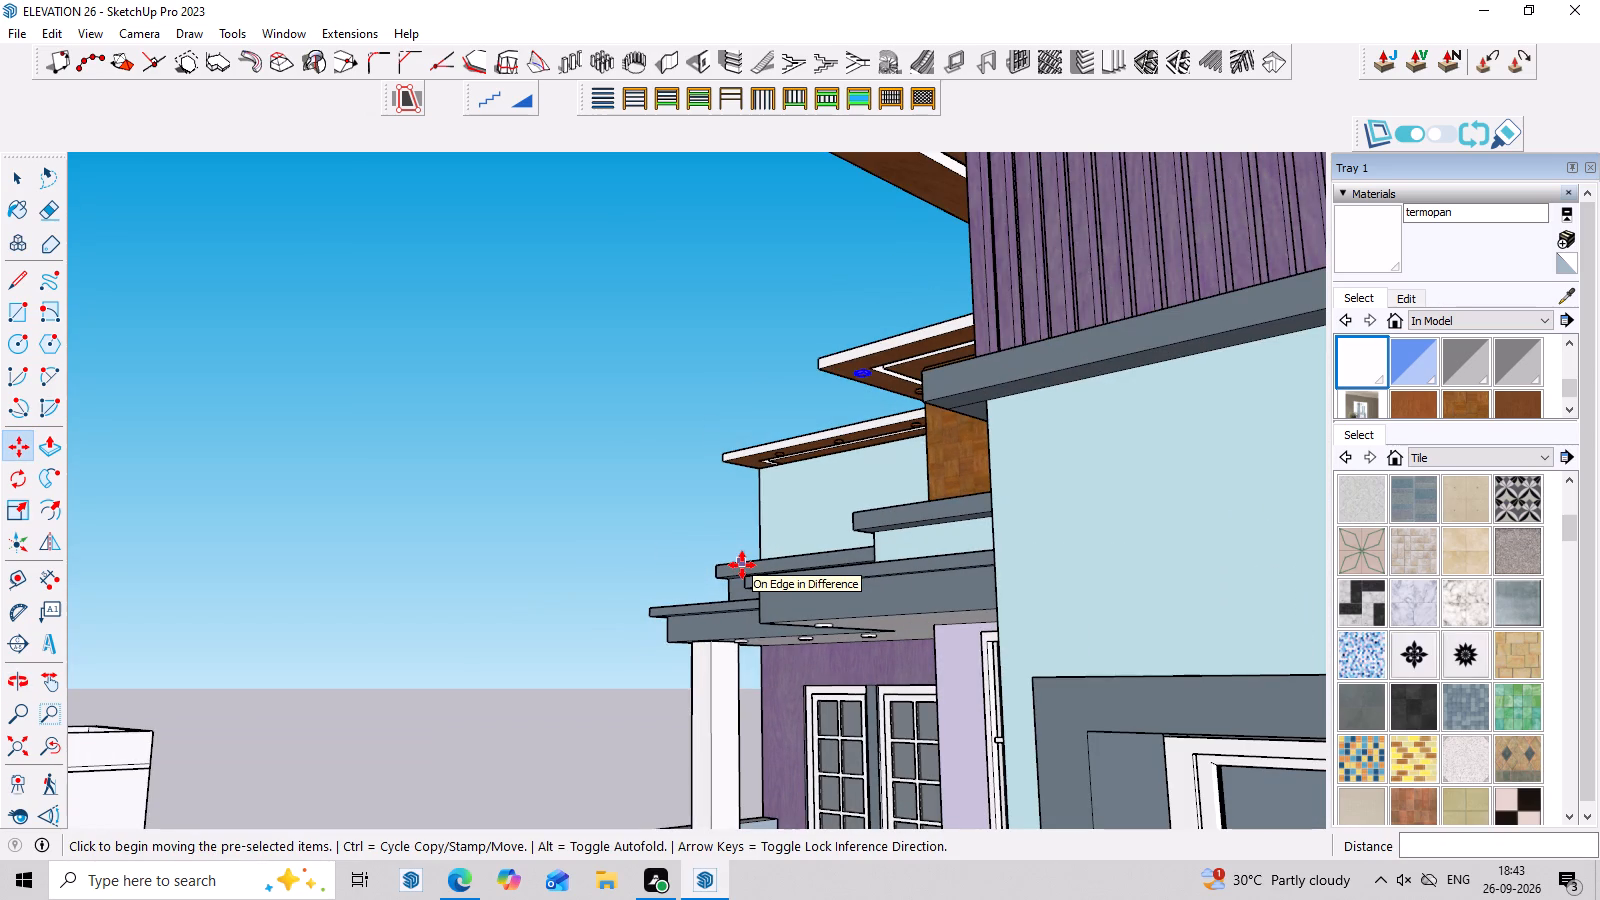
pyautogui.scroll(2, 843, 319)
pyautogui.moveTo(1056, 426); pyautogui.dragTo(1250, 435, button='middle')
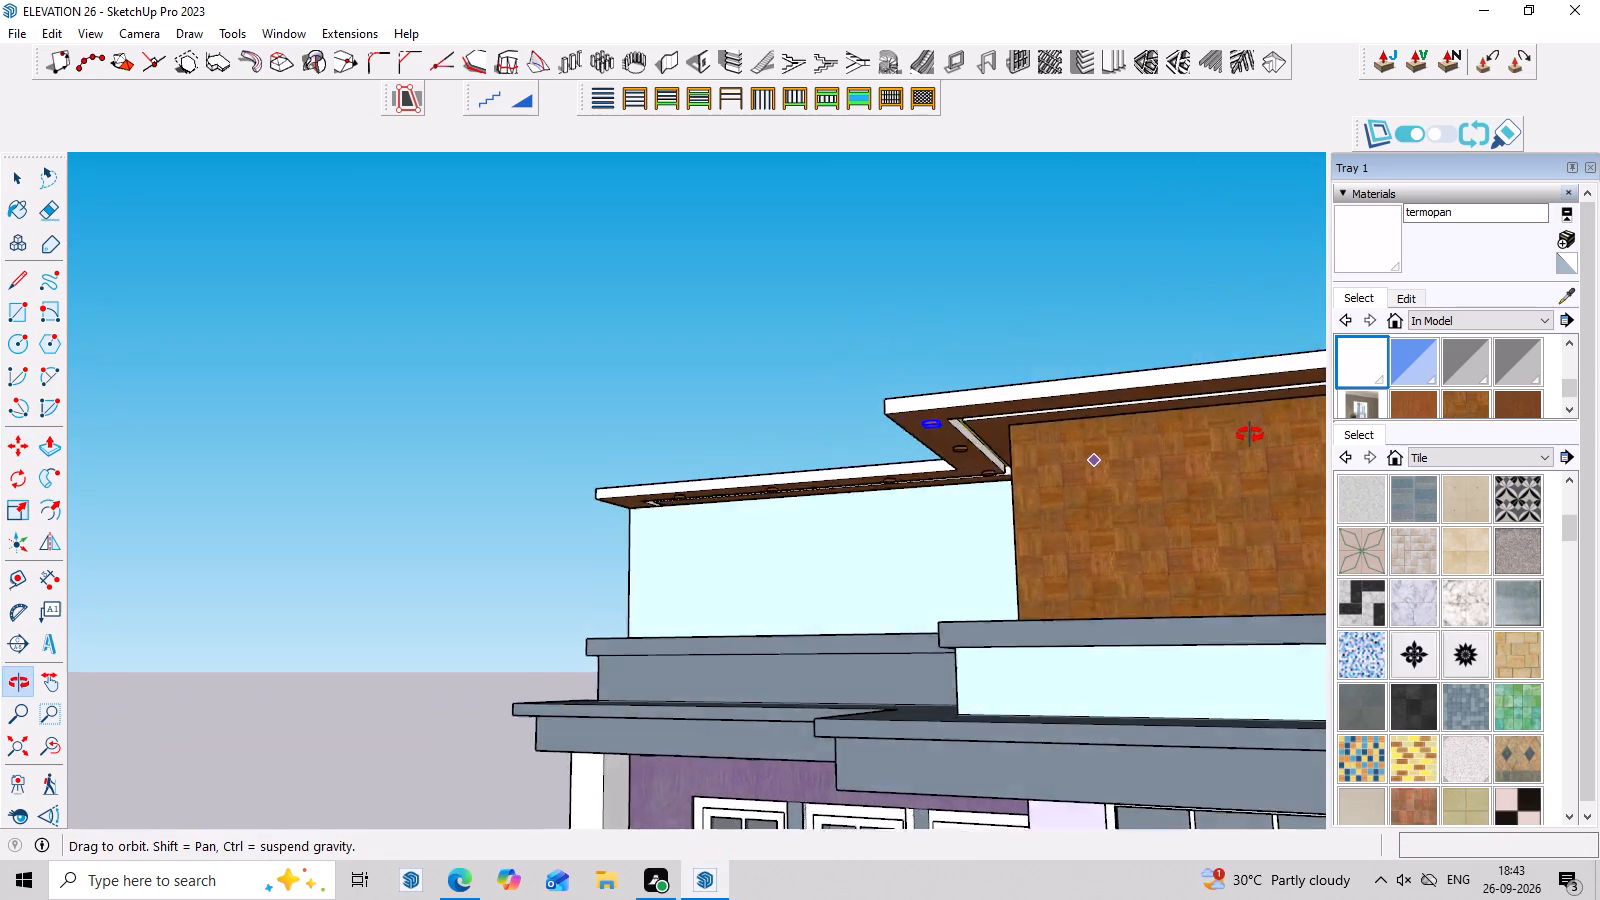
pyautogui.moveTo(1250, 435); pyautogui.dragTo(1276, 432, button='middle')
pyautogui.scroll(8, 980, 443)
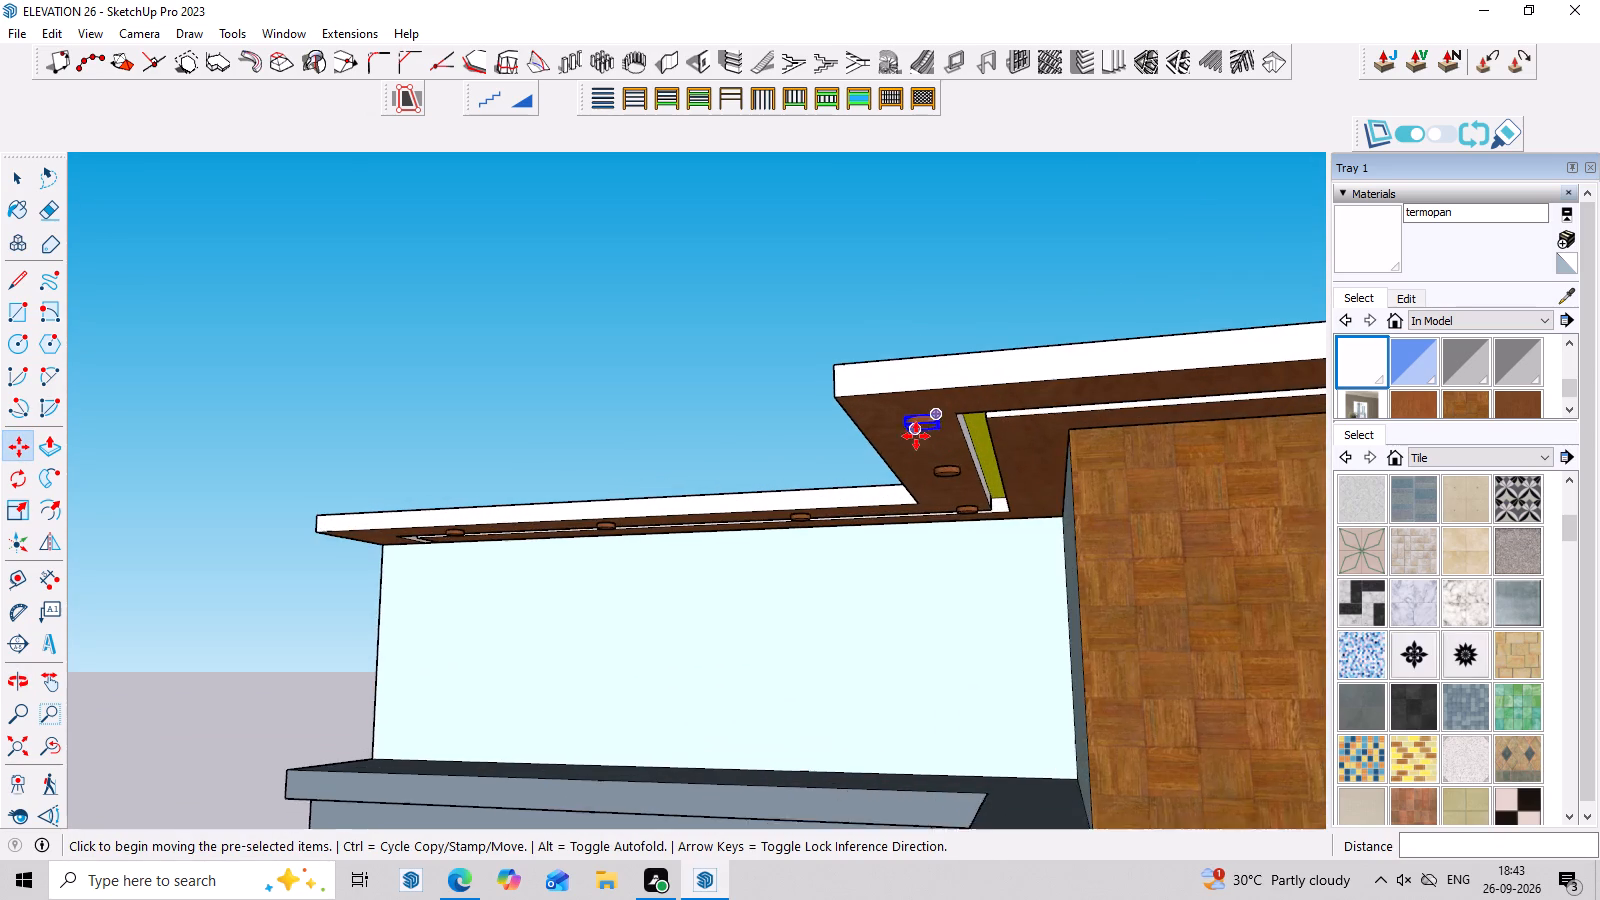
pyautogui.scroll(-9, 650, 341)
pyautogui.moveTo(990, 481); pyautogui.dragTo(1272, 362, button='middle')
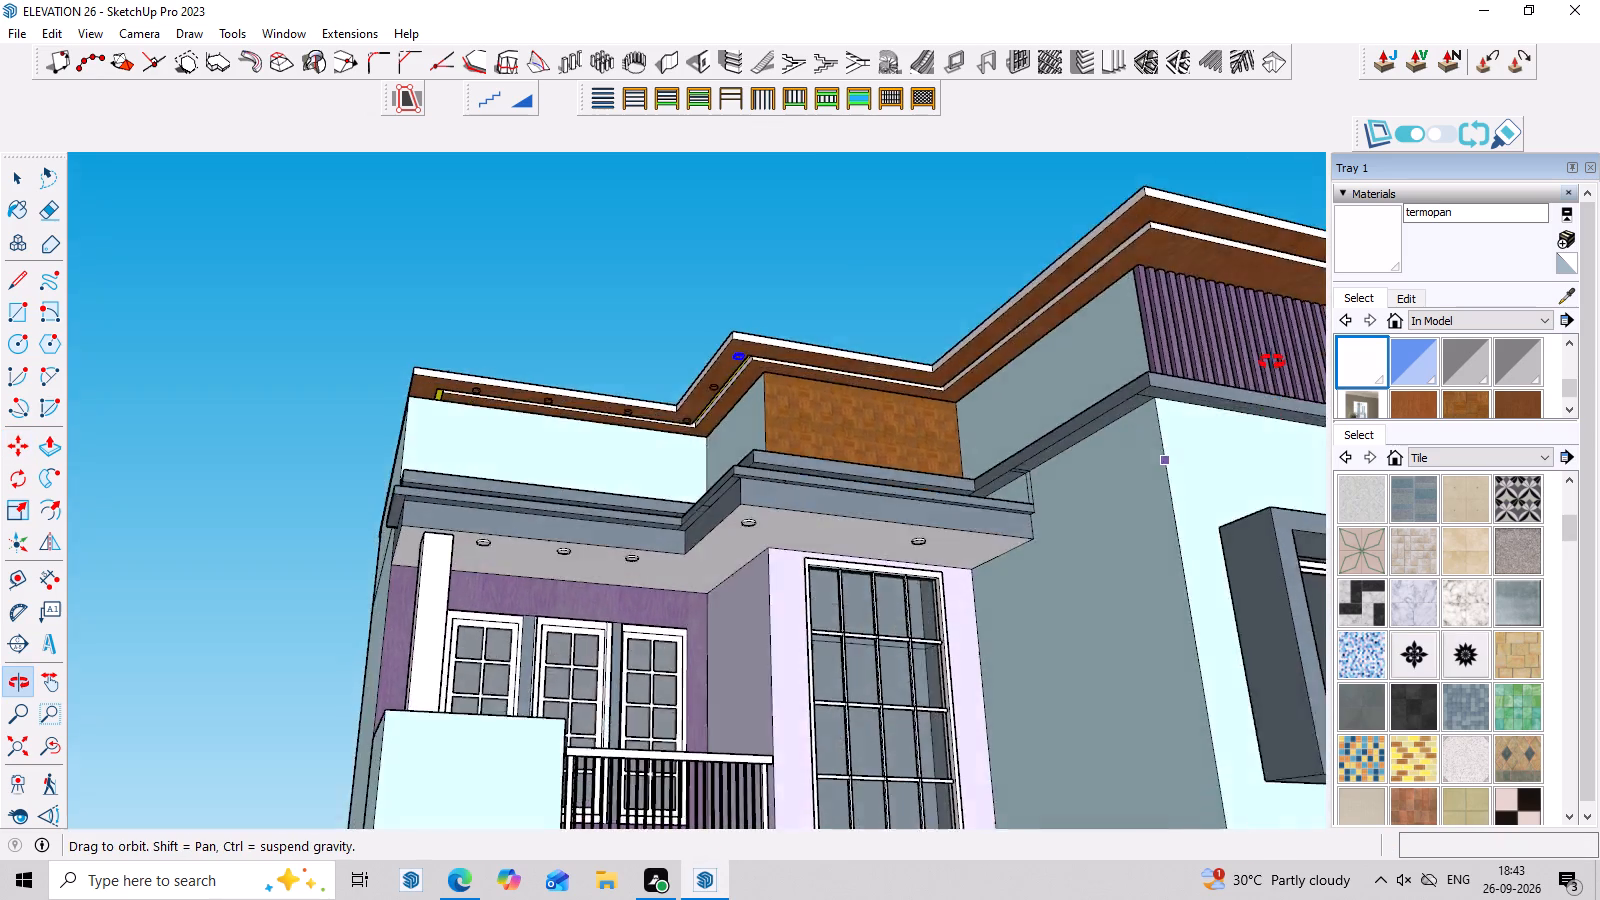
pyautogui.moveTo(1272, 362); pyautogui.dragTo(1275, 318, button='middle')
pyautogui.scroll(10, 718, 303)
pyautogui.scroll(3, 765, 393)
pyautogui.click(800, 361)
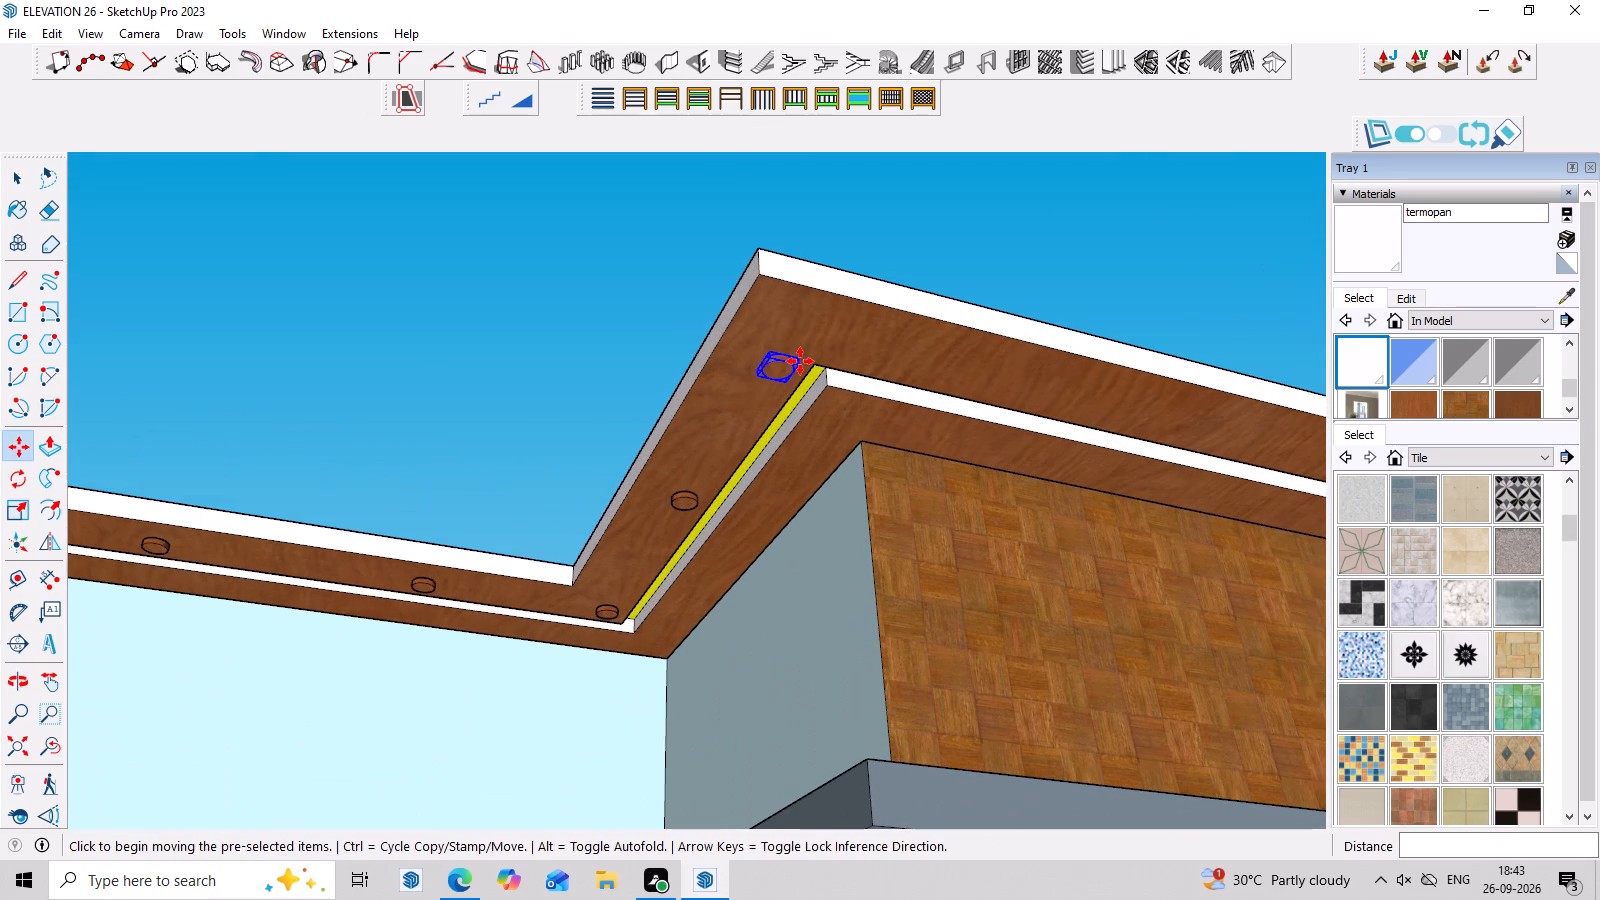
pyautogui.click(965, 348)
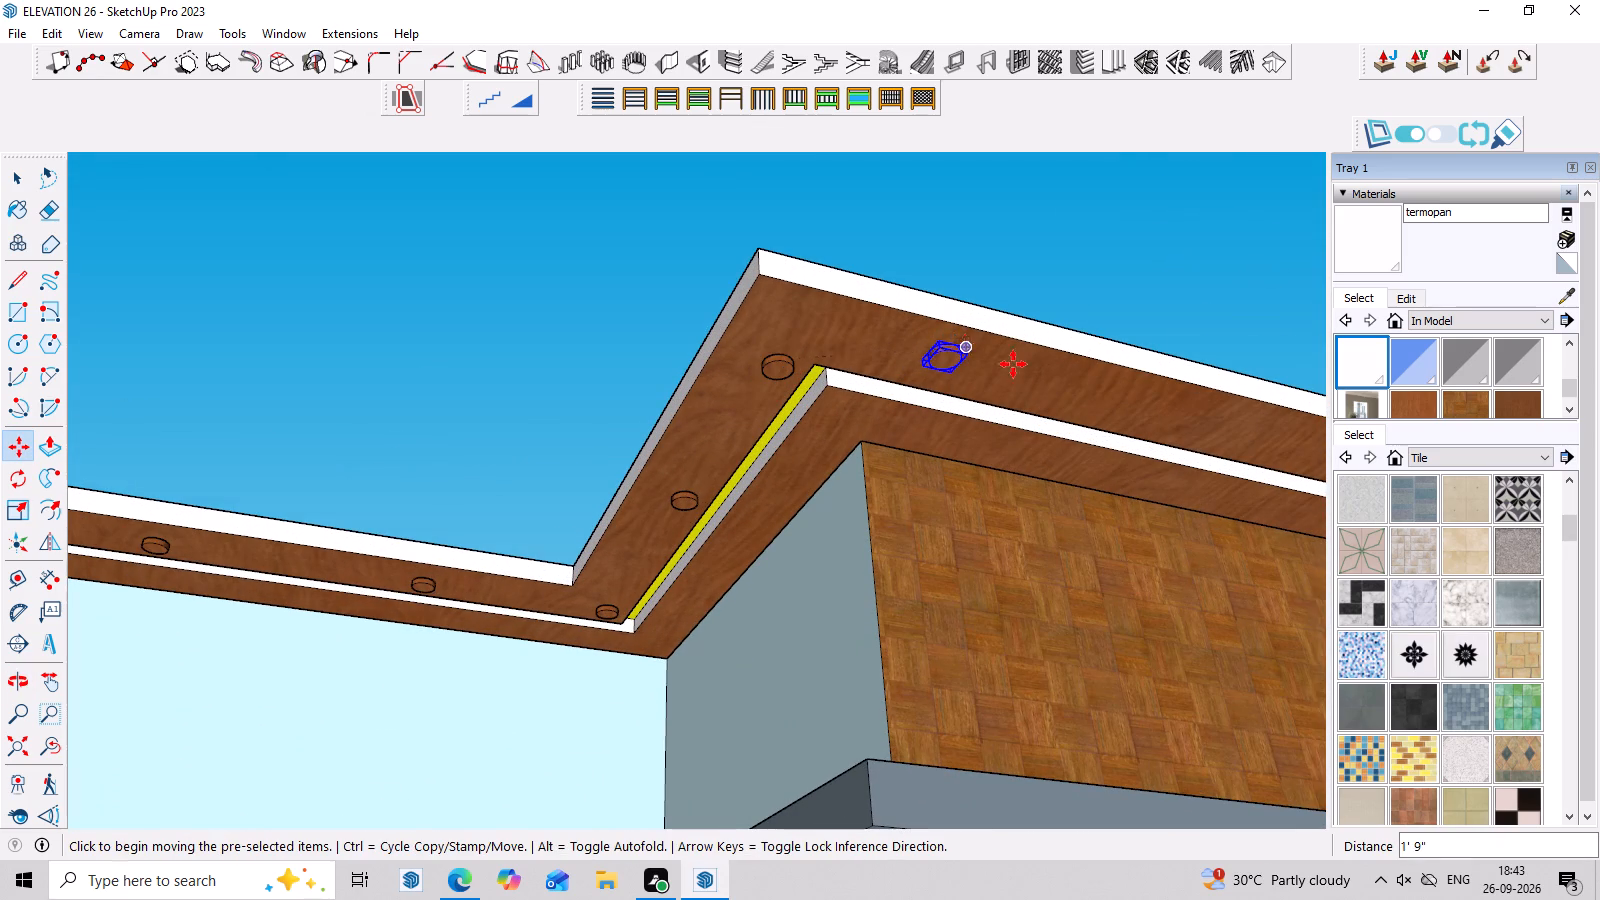
pyautogui.click(973, 353)
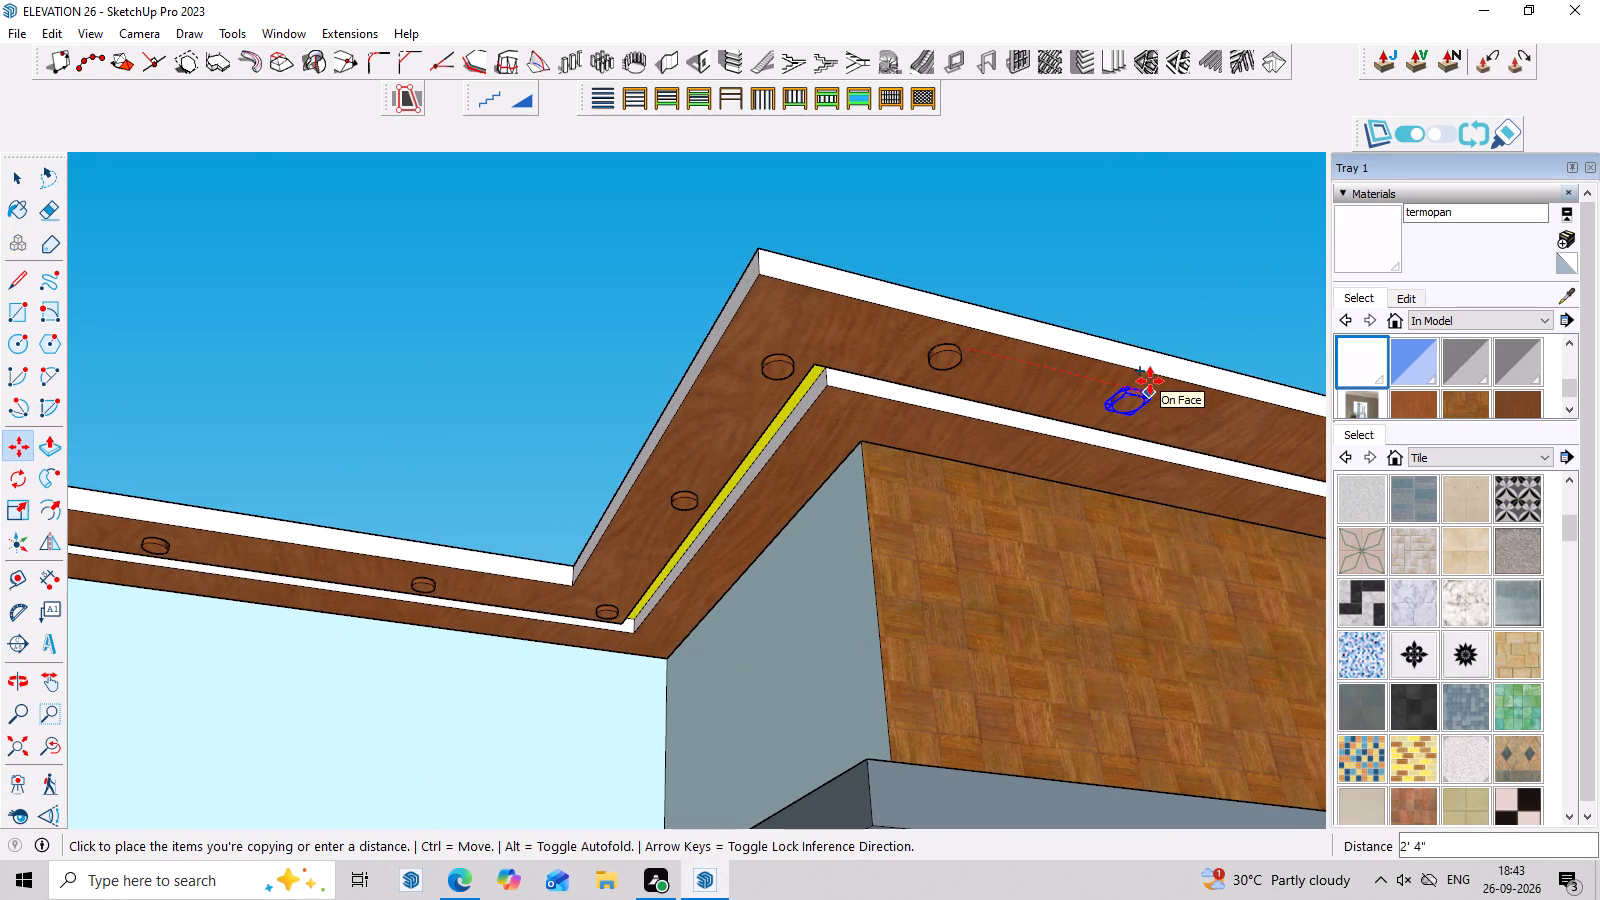
pyautogui.click(1150, 381)
# Copy the last light disc about 2' 2" further along the same roof edge towards the next inner corner, and clear the selection.
pyautogui.scroll(-3, 1113, 405)
pyautogui.scroll(-7, 920, 448)
pyautogui.scroll(4, 1048, 440)
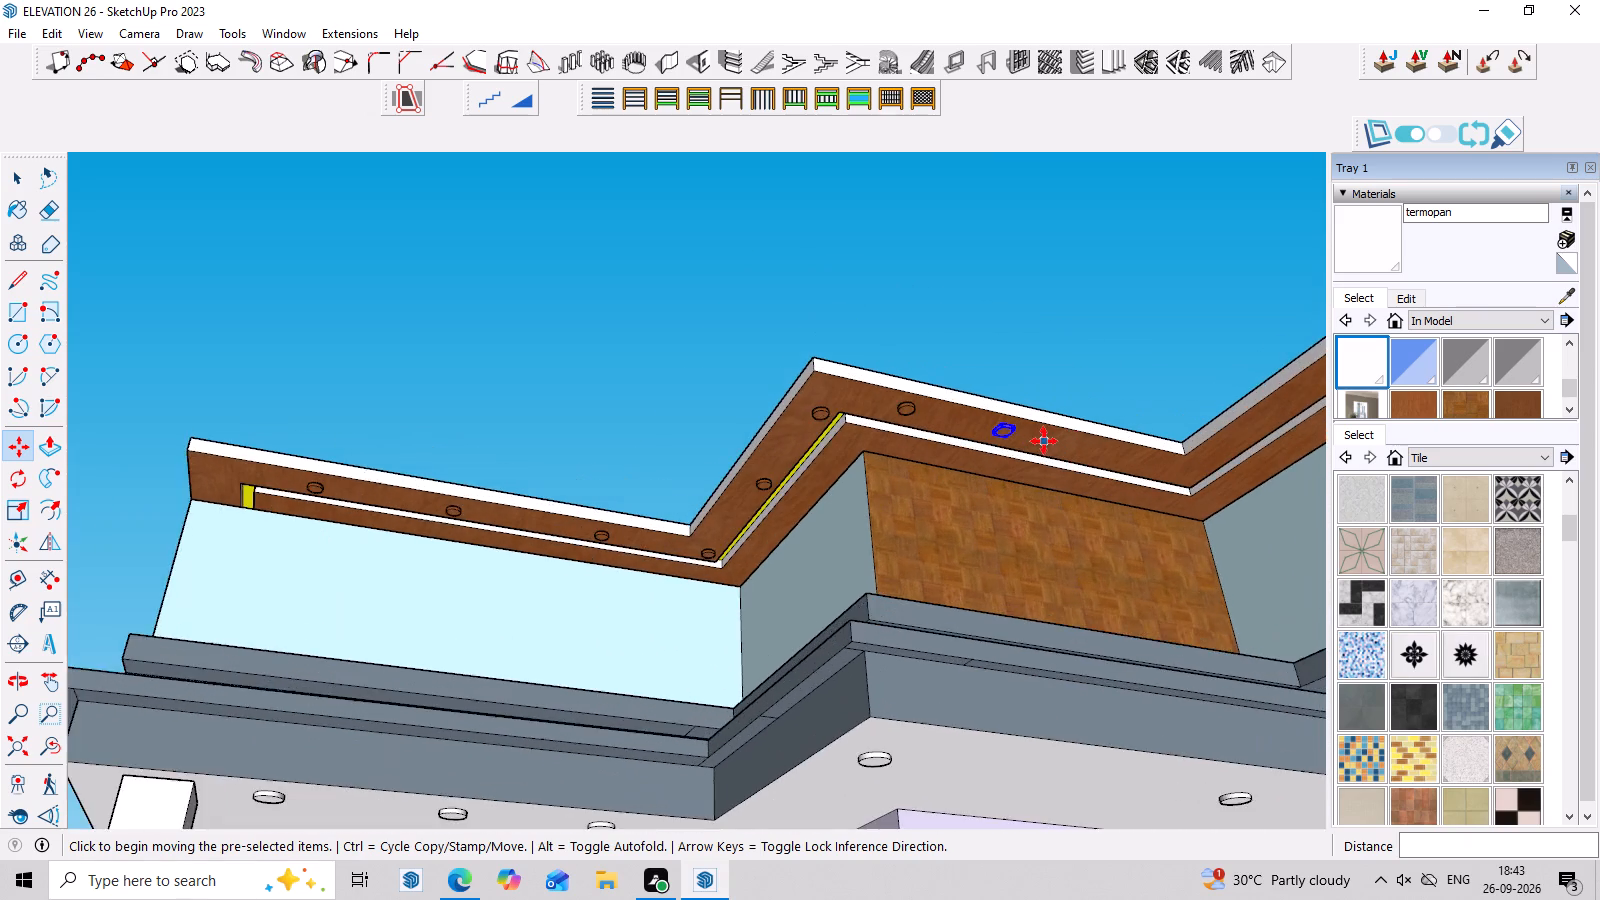
pyautogui.scroll(2, 1044, 441)
pyautogui.click(1010, 418)
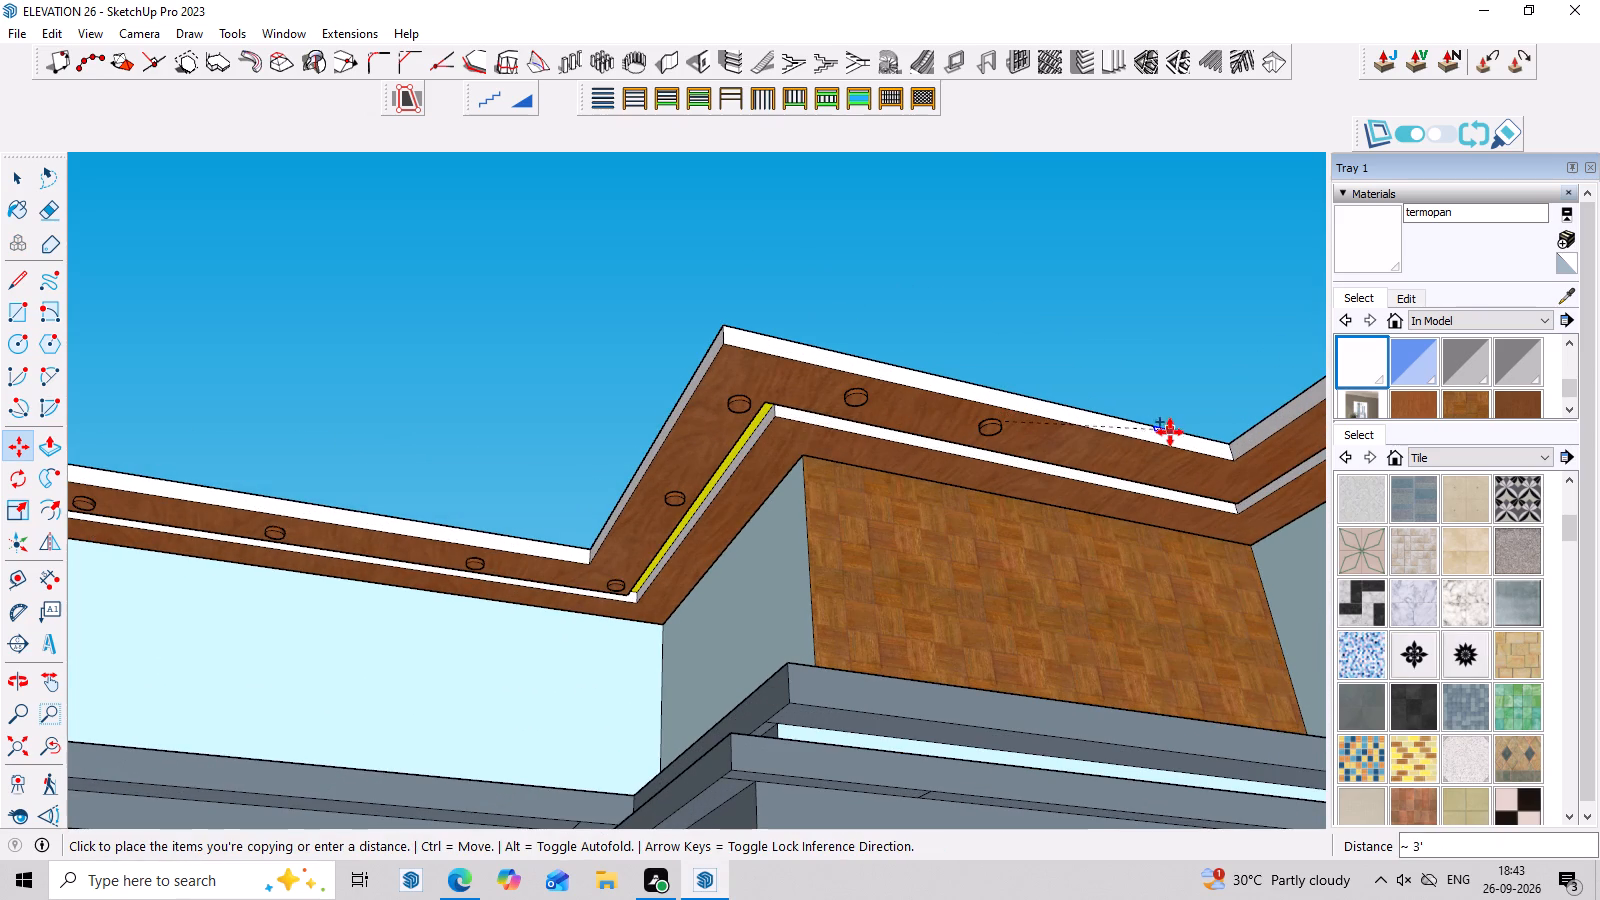
pyautogui.click(1118, 456)
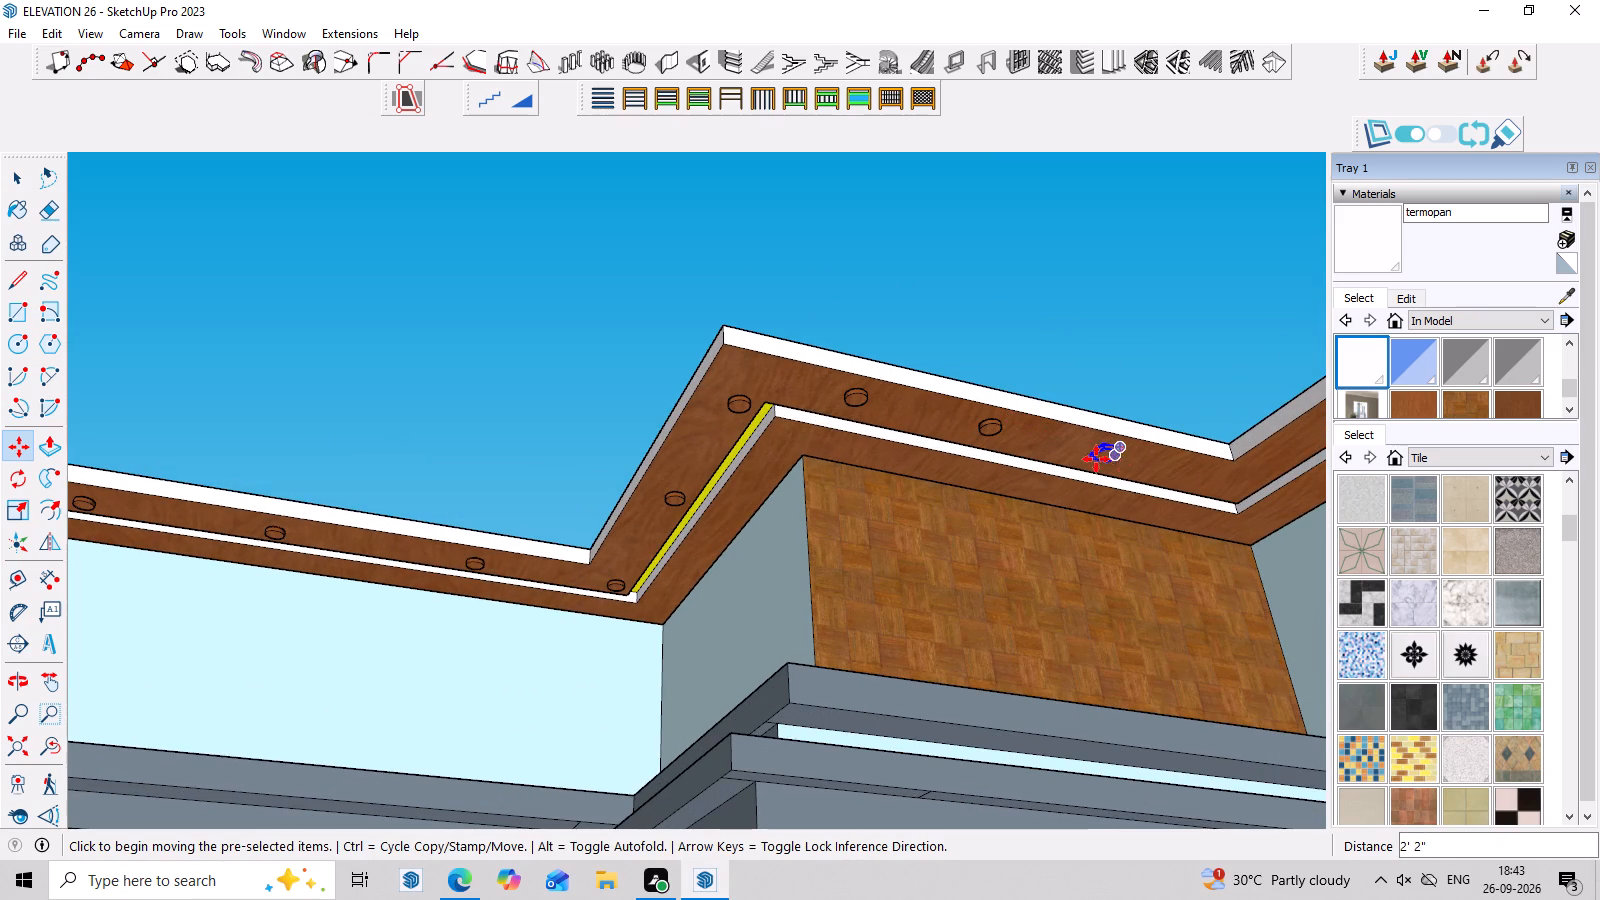
pyautogui.scroll(-7, 733, 397)
pyautogui.moveTo(705, 299); pyautogui.dragTo(593, 696, button='middle')
pyautogui.moveTo(593, 696); pyautogui.dragTo(673, 399, button='middle')
pyautogui.scroll(-7, 604, 376)
pyautogui.moveTo(1026, 474); pyautogui.dragTo(901, 615, button='middle')
pyautogui.press('space')
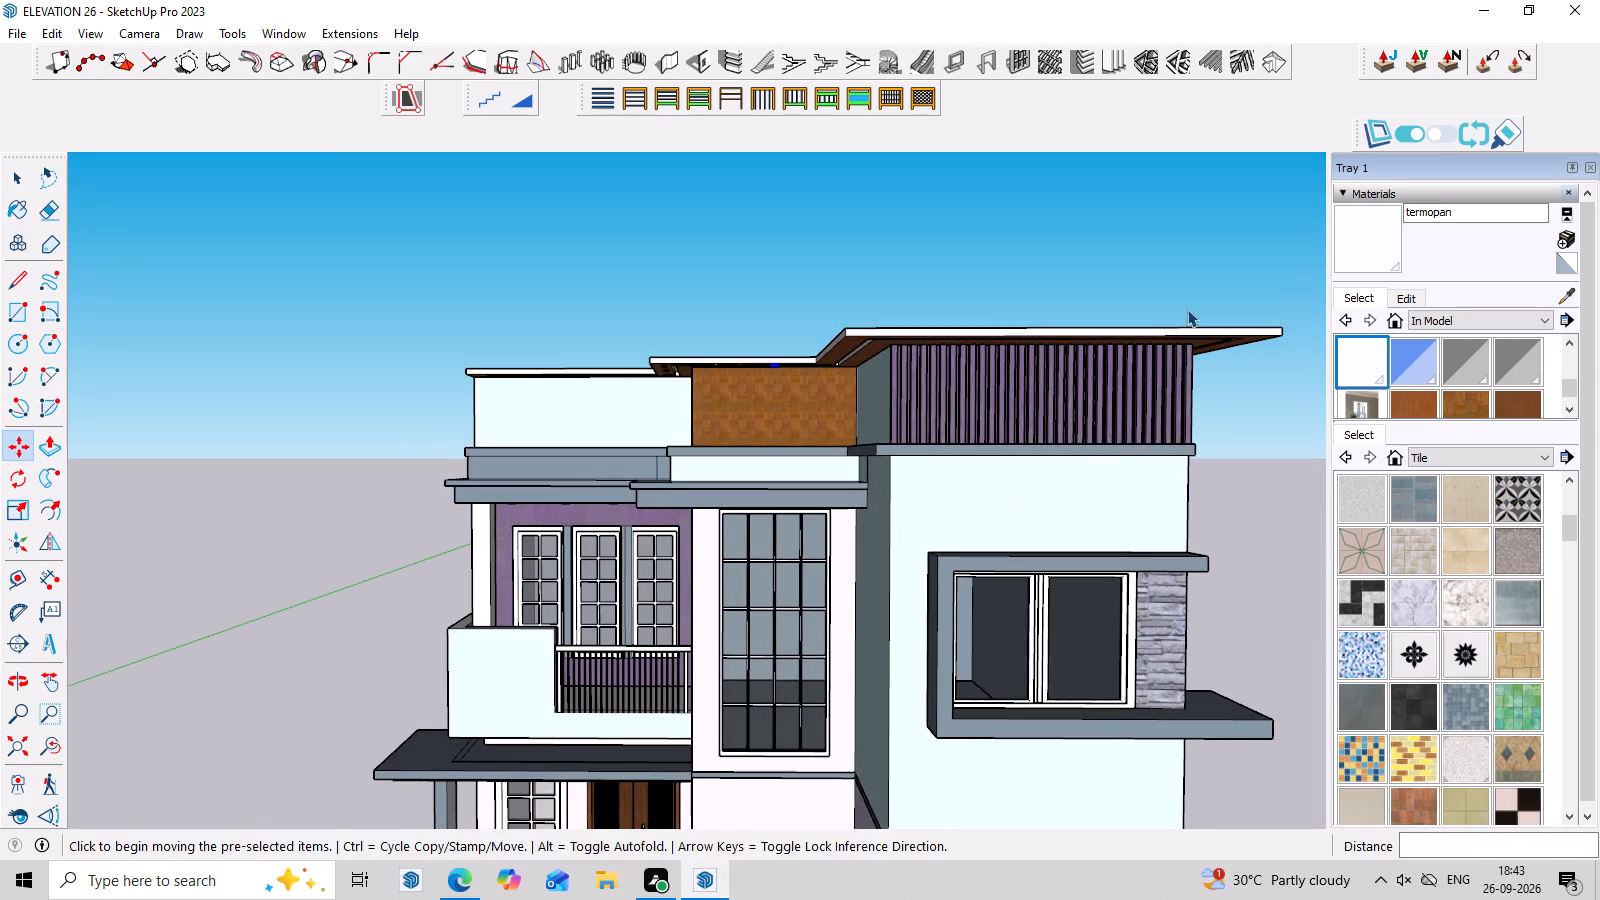
pyautogui.click(1199, 262)
# Start a circle with the Circle tool at the grey box surround of the large upper-floor window.
pyautogui.scroll(3, 1169, 607)
pyautogui.scroll(-3, 1169, 607)
pyautogui.moveTo(1168, 596); pyautogui.dragTo(1157, 458, button='middle')
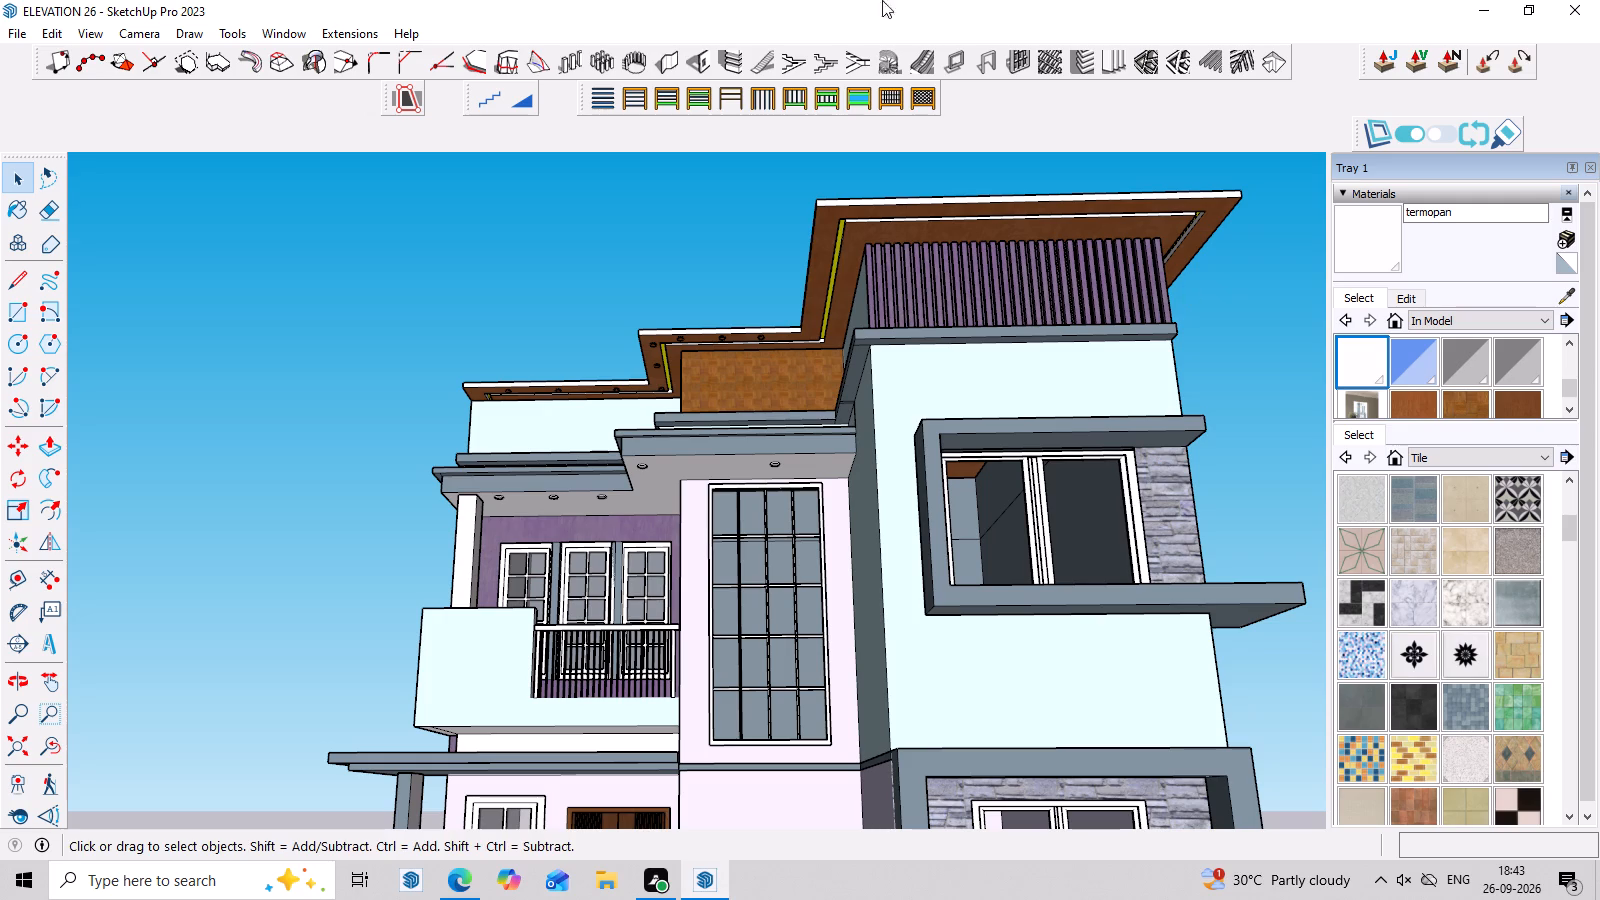
pyautogui.scroll(-10, 1370, 519)
pyautogui.moveTo(1215, 655); pyautogui.dragTo(1201, 732, button='middle')
pyautogui.scroll(7, 1196, 543)
pyautogui.moveTo(1173, 510); pyautogui.dragTo(1174, 434, button='middle')
pyautogui.scroll(6, 953, 395)
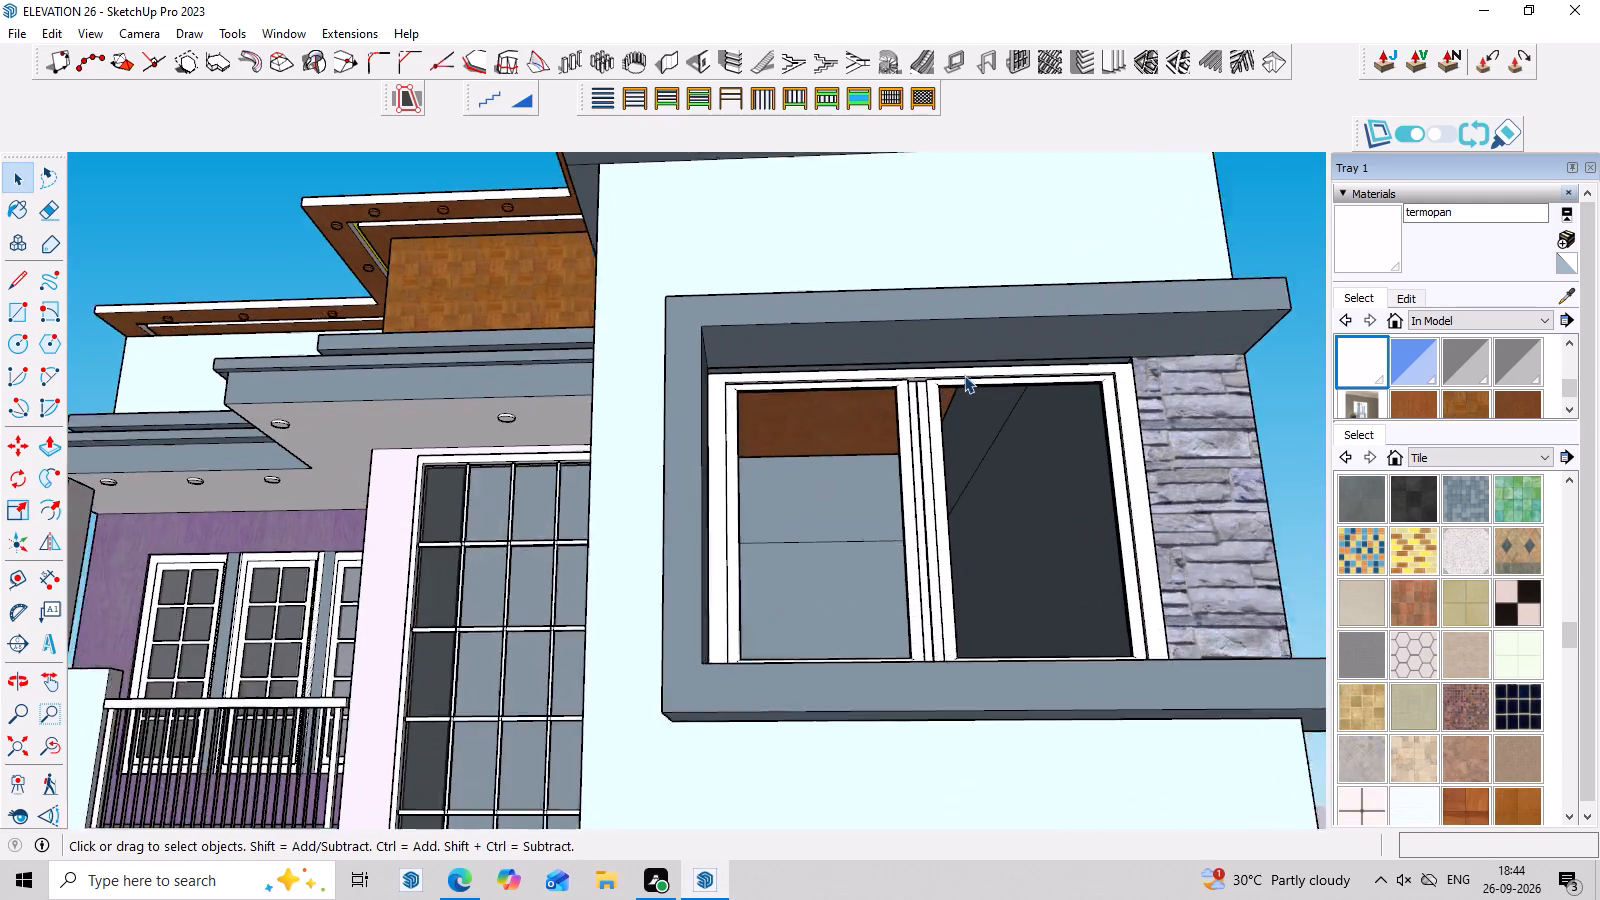
pyautogui.scroll(3, 964, 375)
pyautogui.moveTo(1032, 418); pyautogui.dragTo(1044, 379, button='middle')
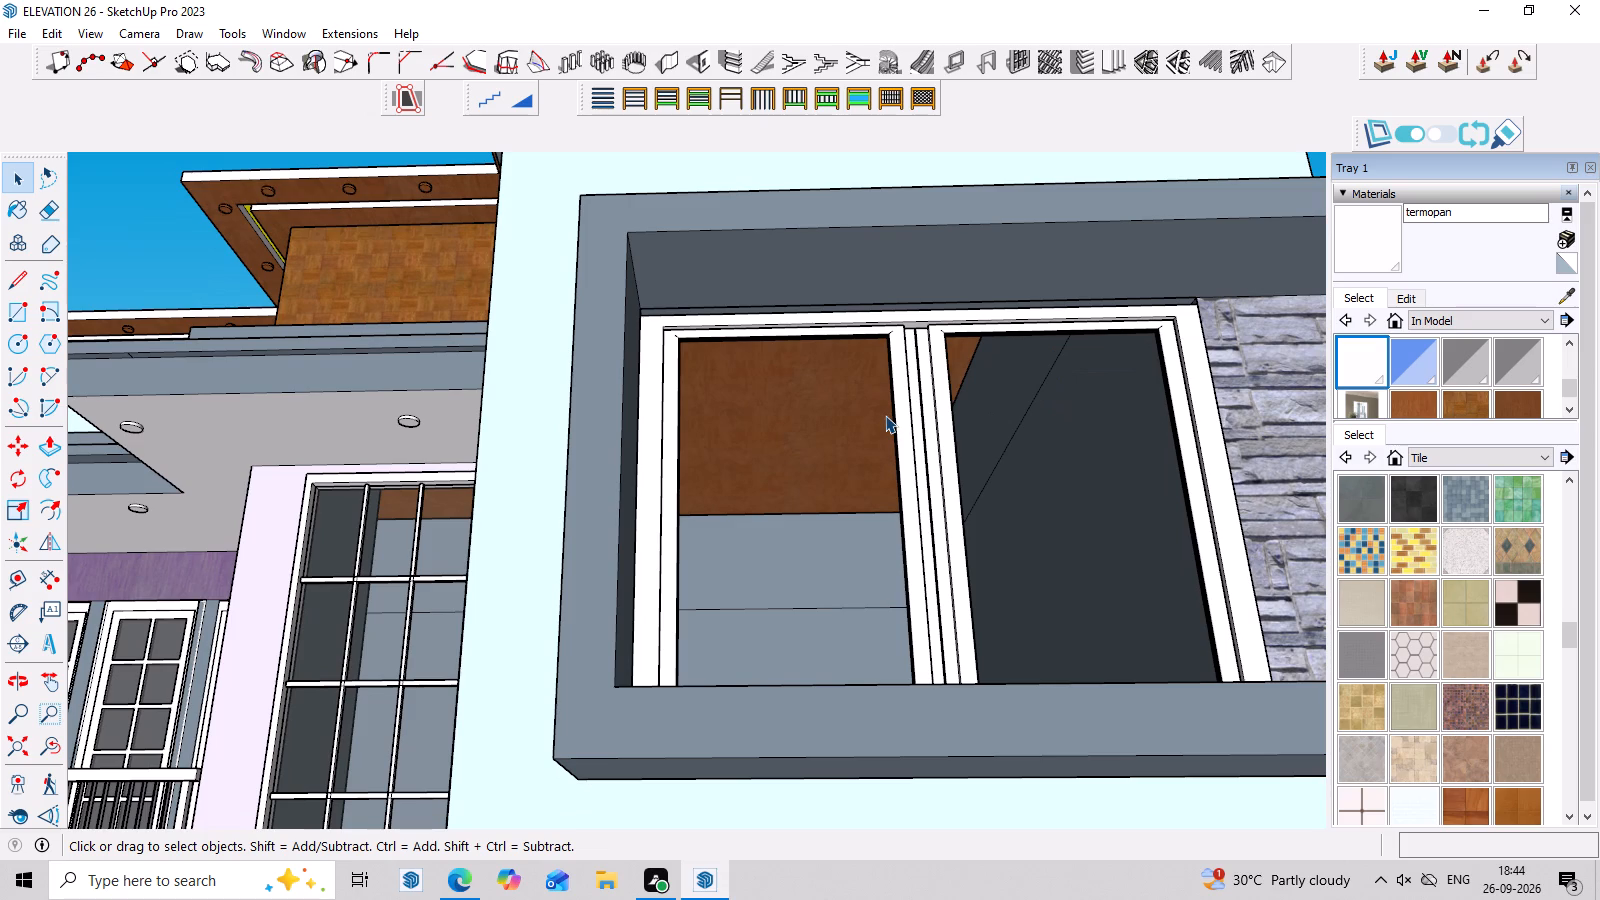
pyautogui.press('c')
pyautogui.click(26, 333)
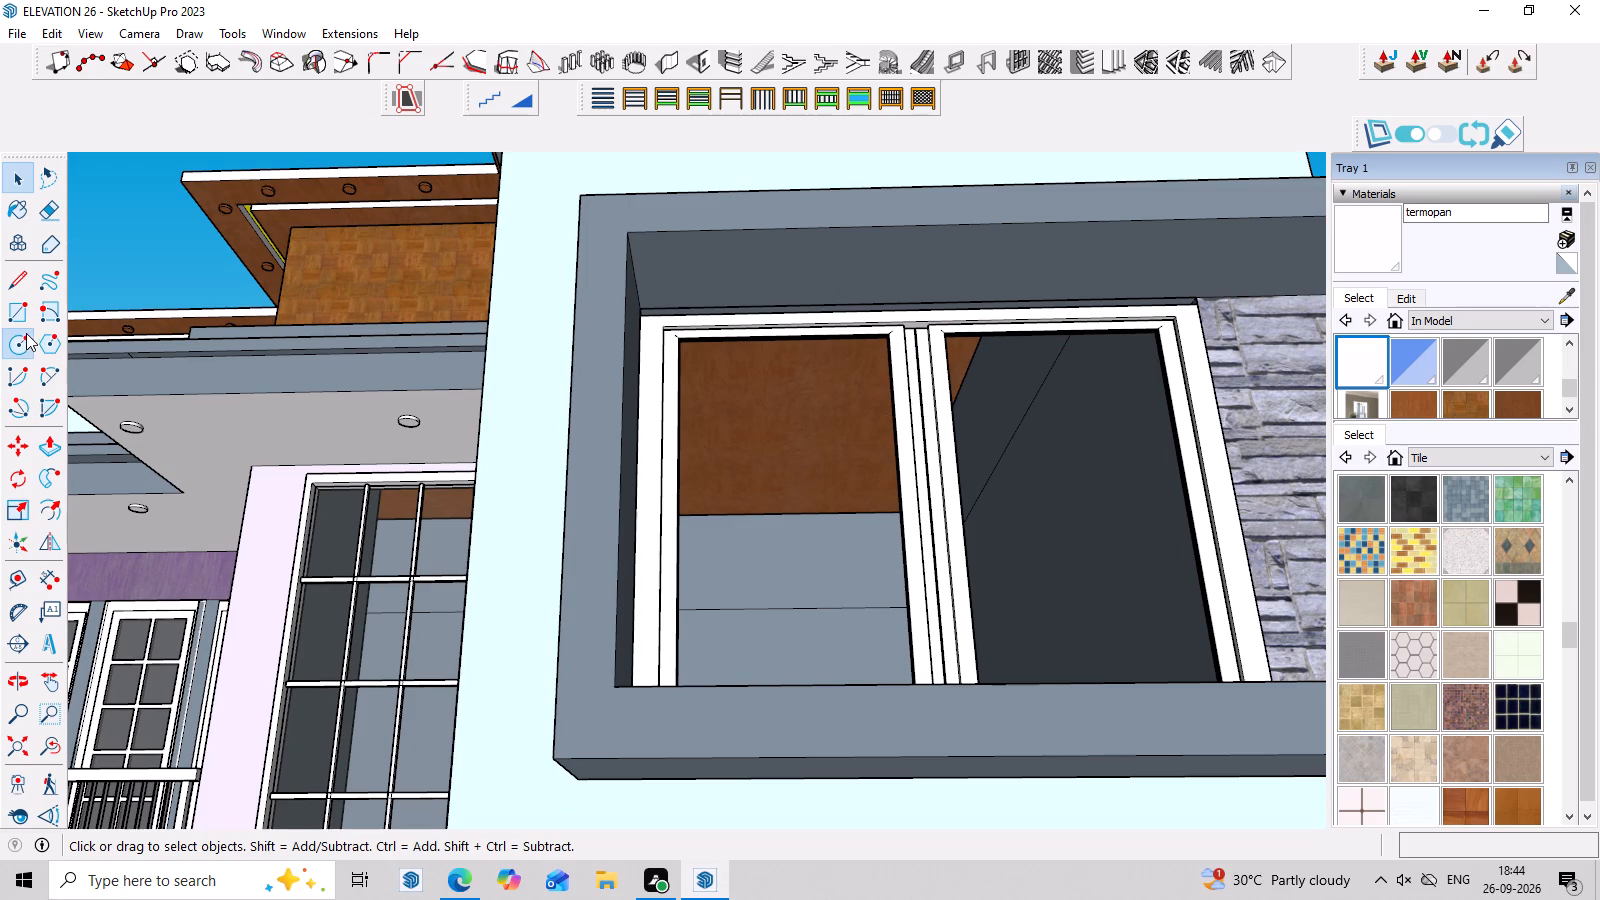
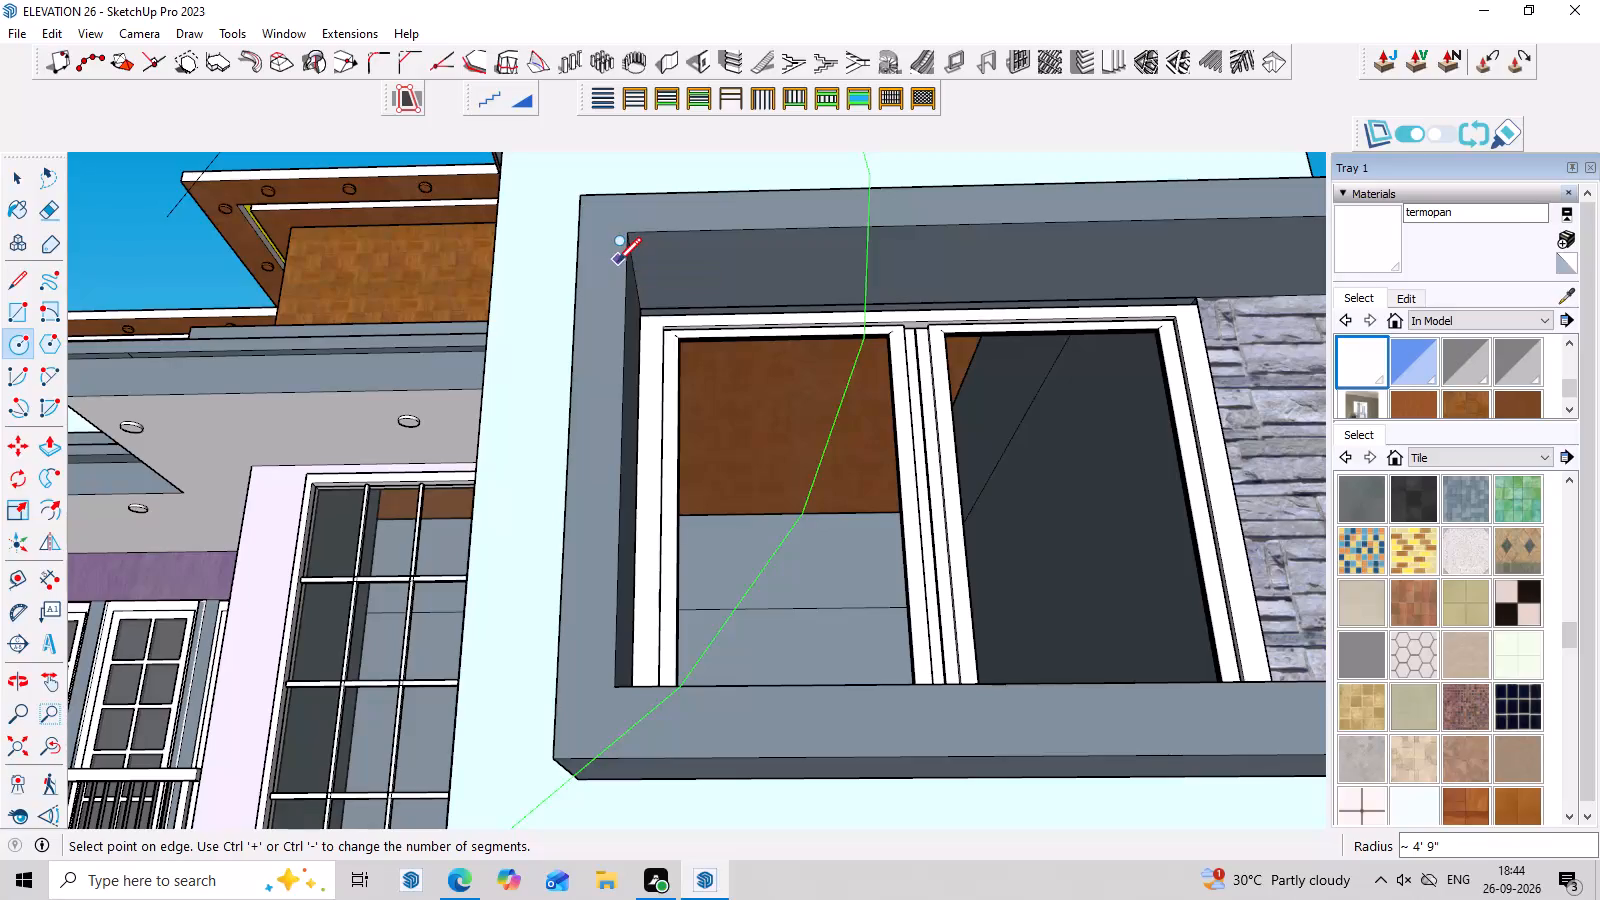
# Restart the circle and draw it with a 2" radius on the underside of the upper window surround's top, near its inner corner.
pyautogui.press('Escape')
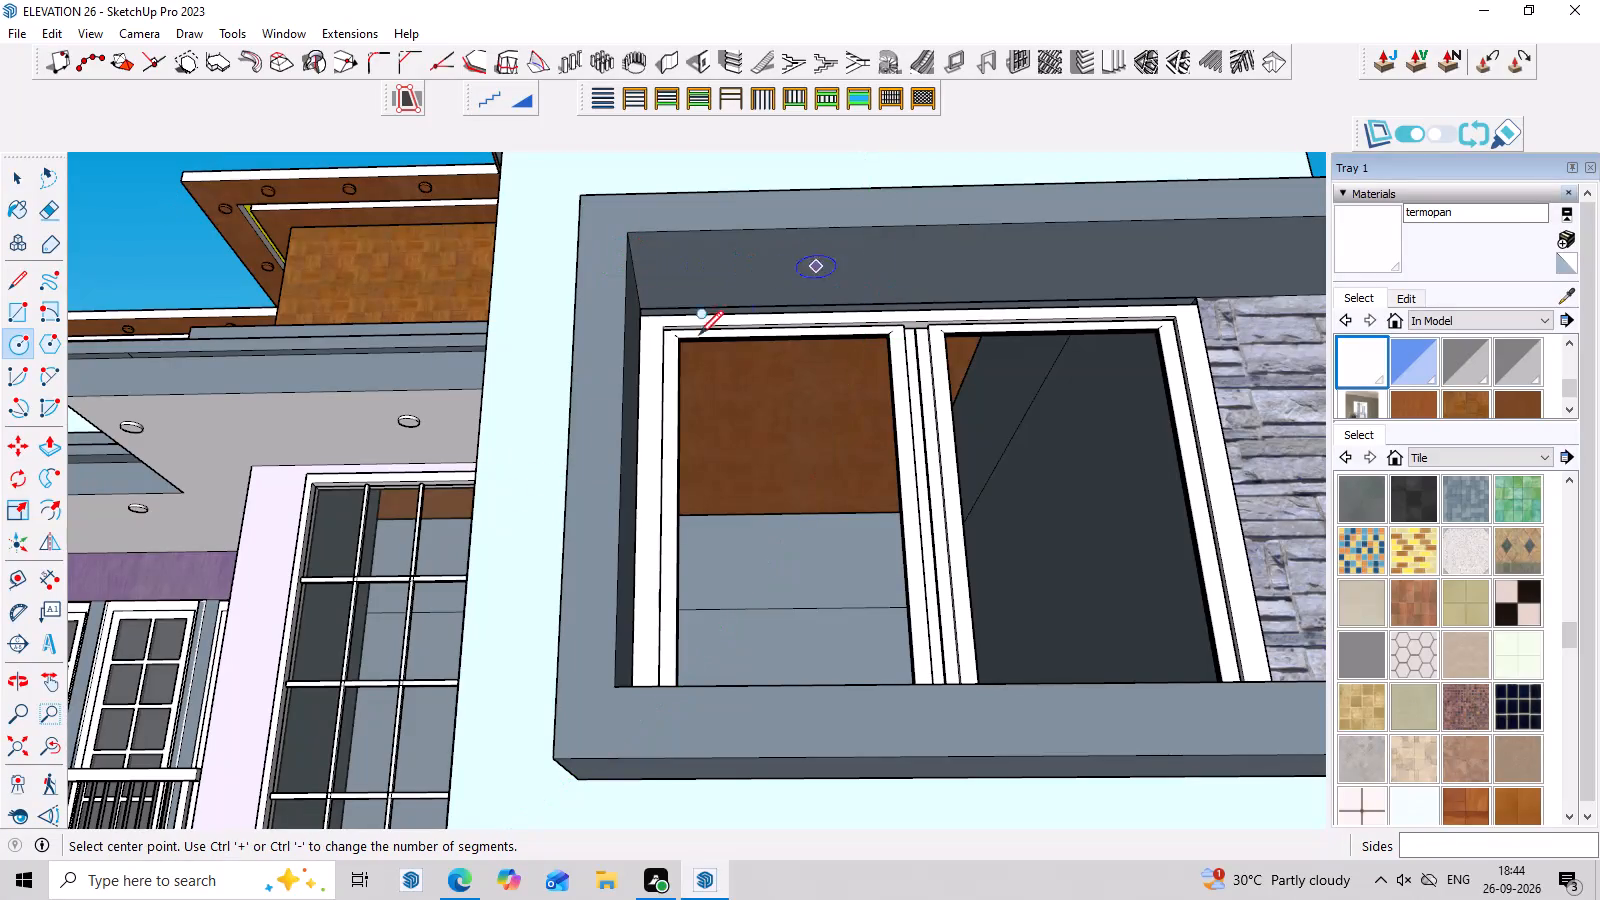
pyautogui.scroll(3, 894, 304)
pyautogui.scroll(2, 712, 276)
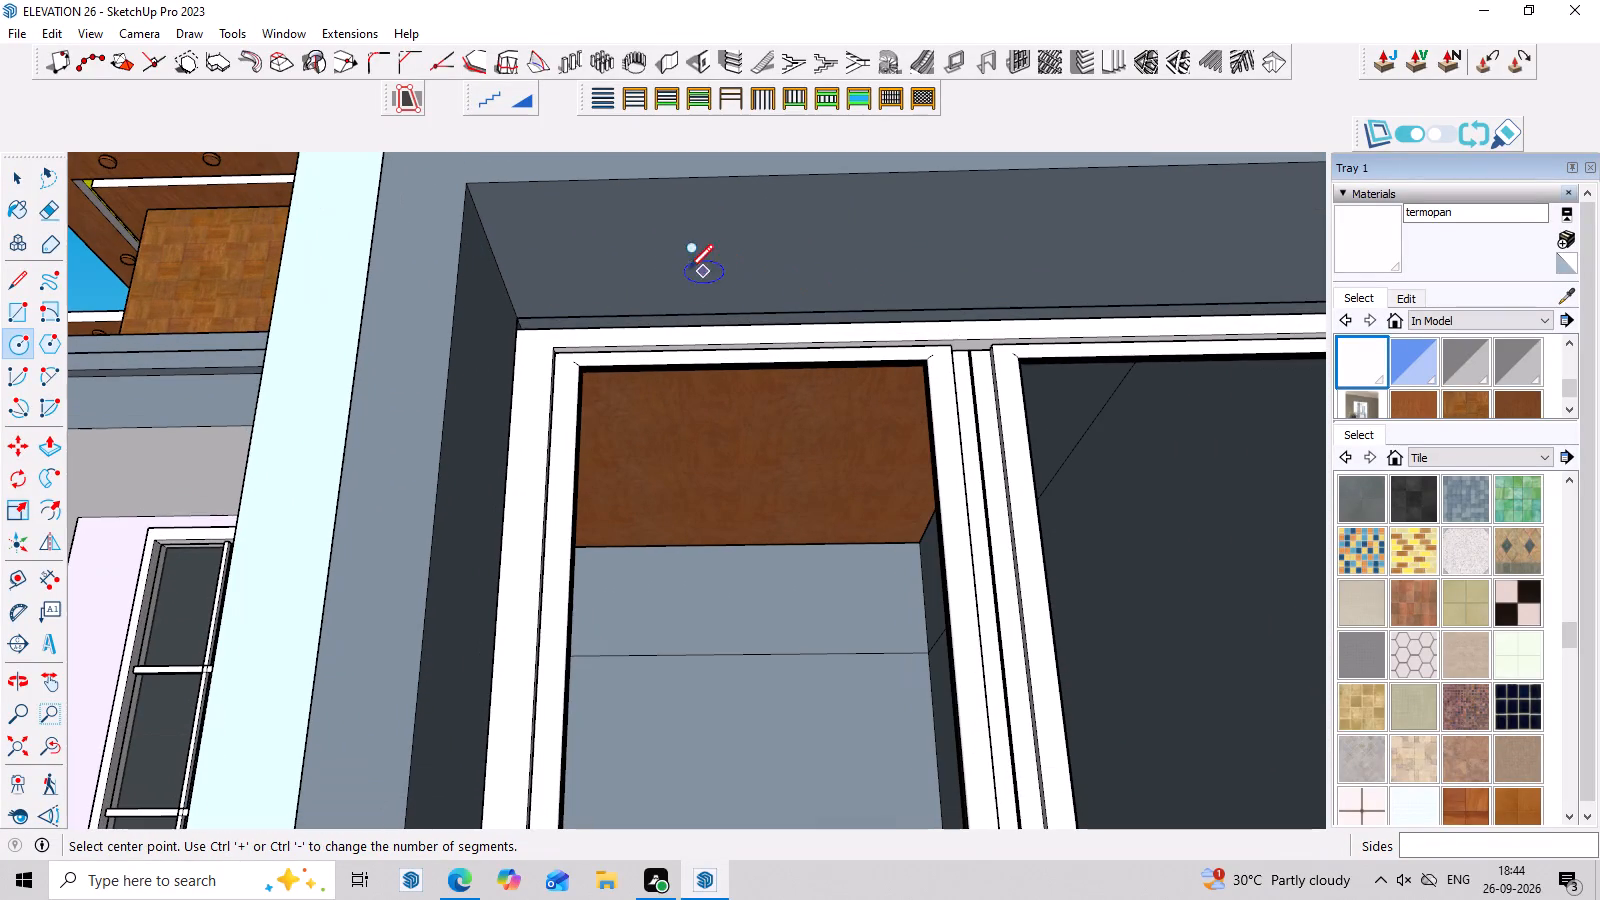
pyautogui.click(652, 245)
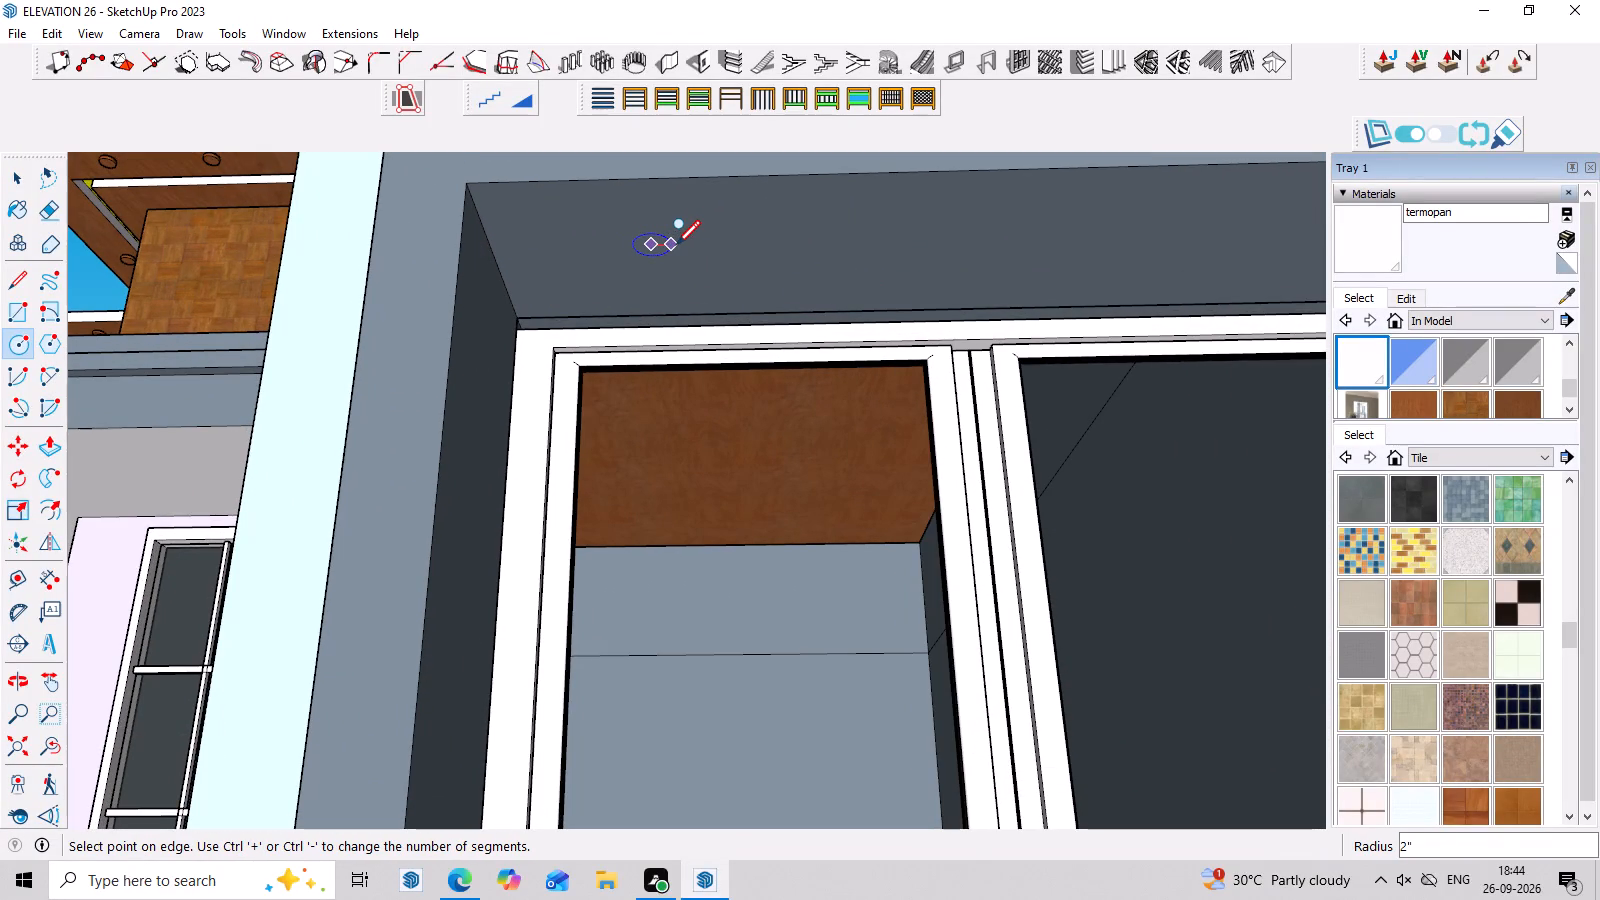
pyautogui.press('2')
pyautogui.press('Return')
pyautogui.press('space')
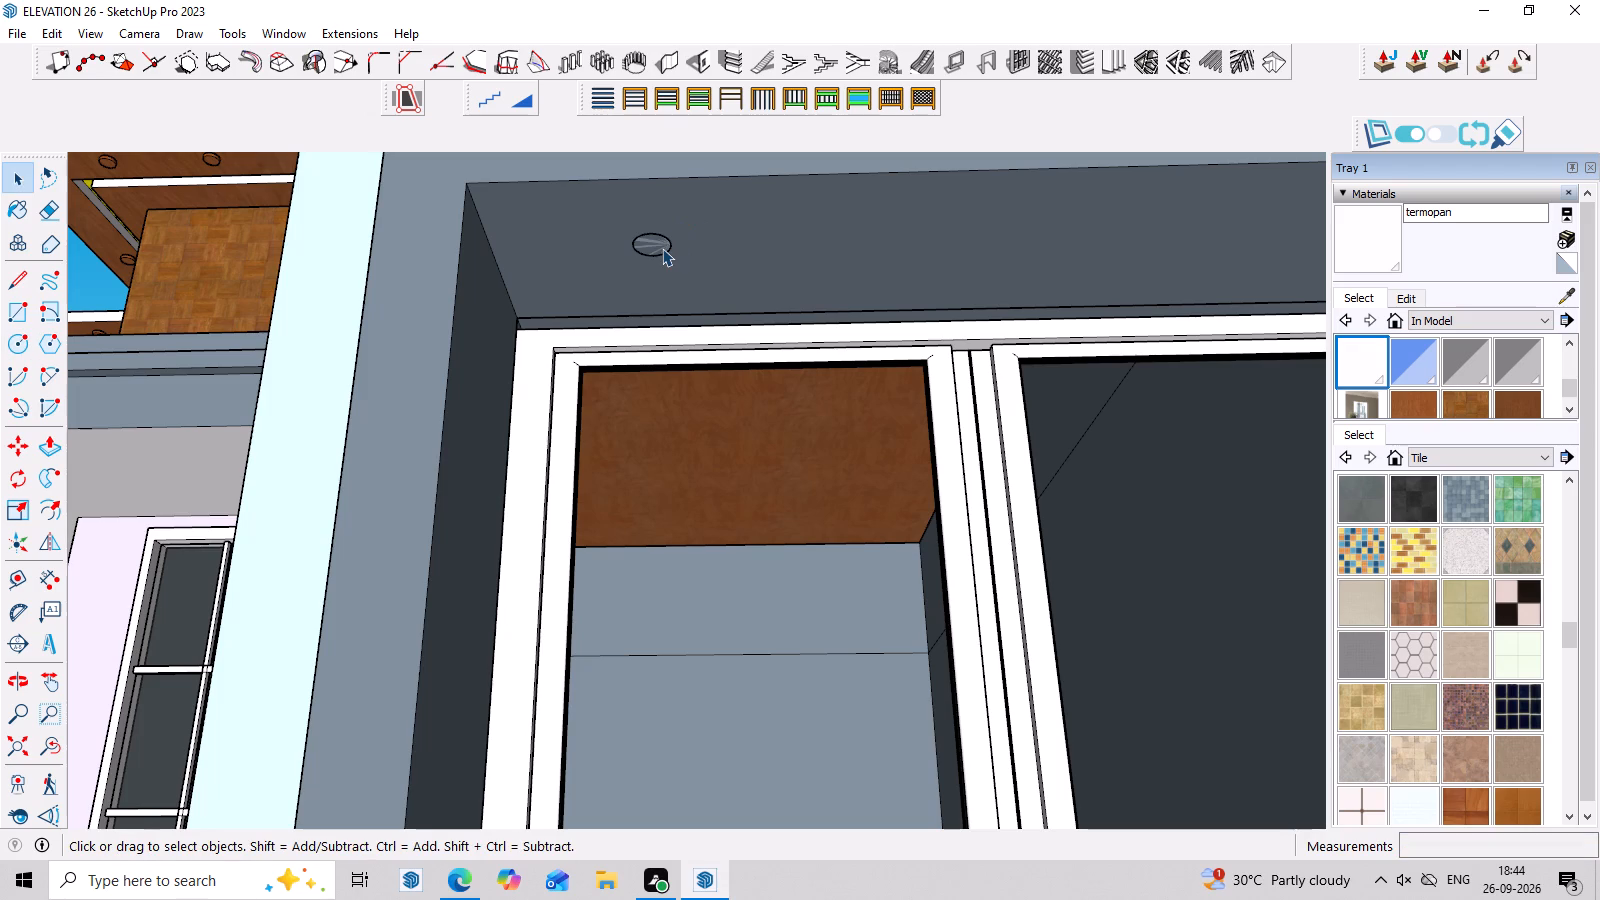
# Extrude the circle 1" with Push/Pull to form a ceiling light disc.
pyautogui.click(662, 248)
pyautogui.scroll(3, 662, 248)
pyautogui.press('p')
pyautogui.click(661, 248)
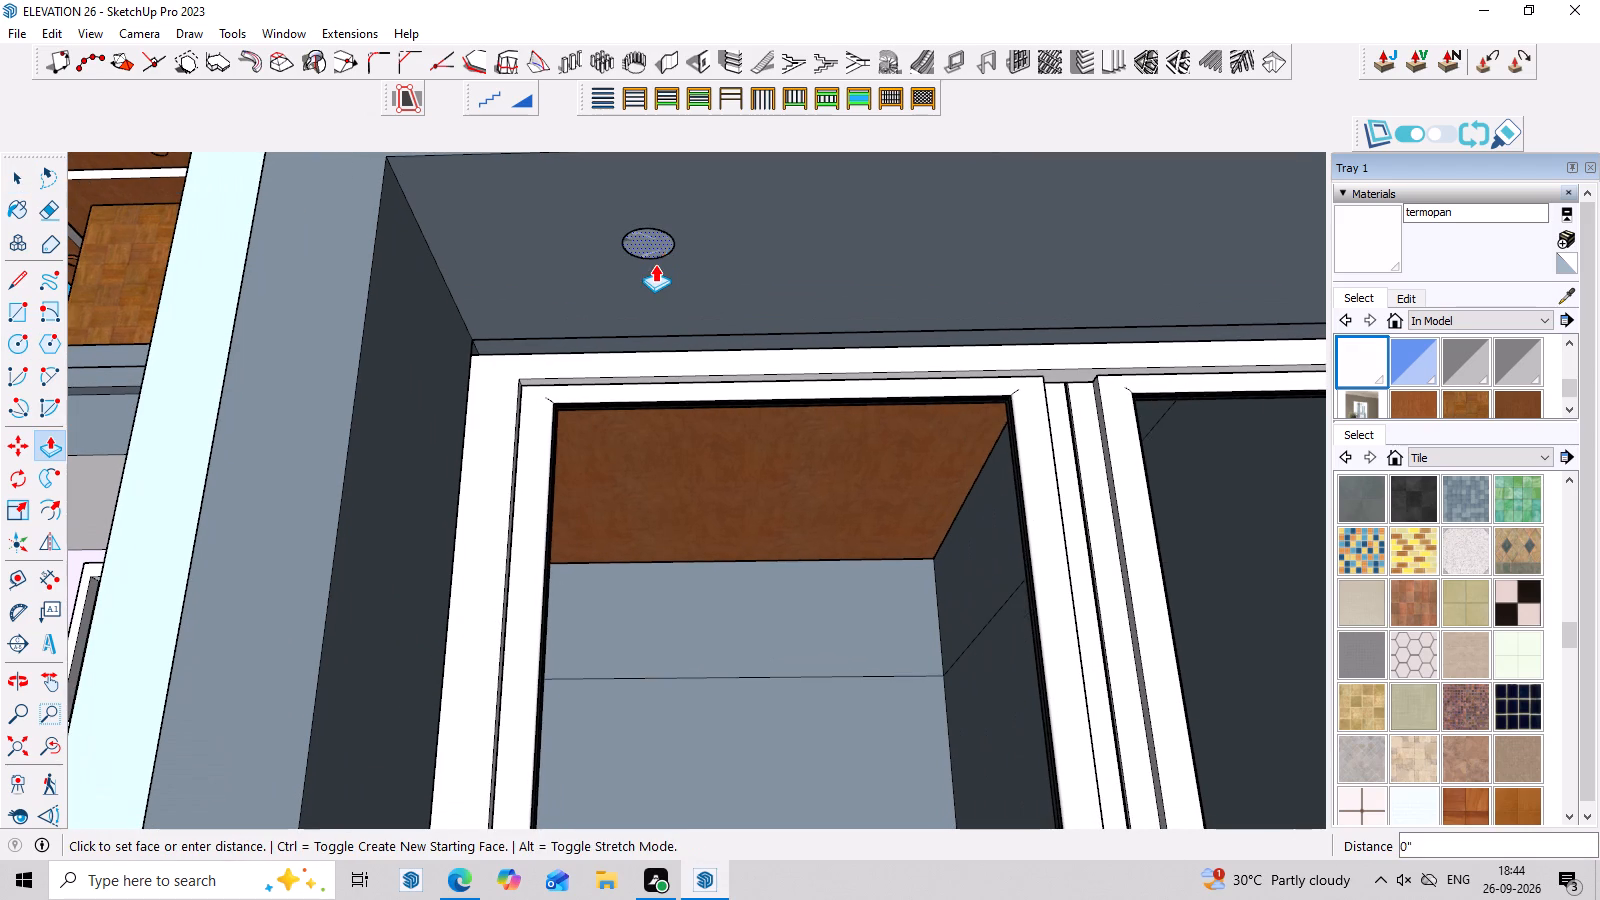
pyautogui.press('1')
pyautogui.press('Return')
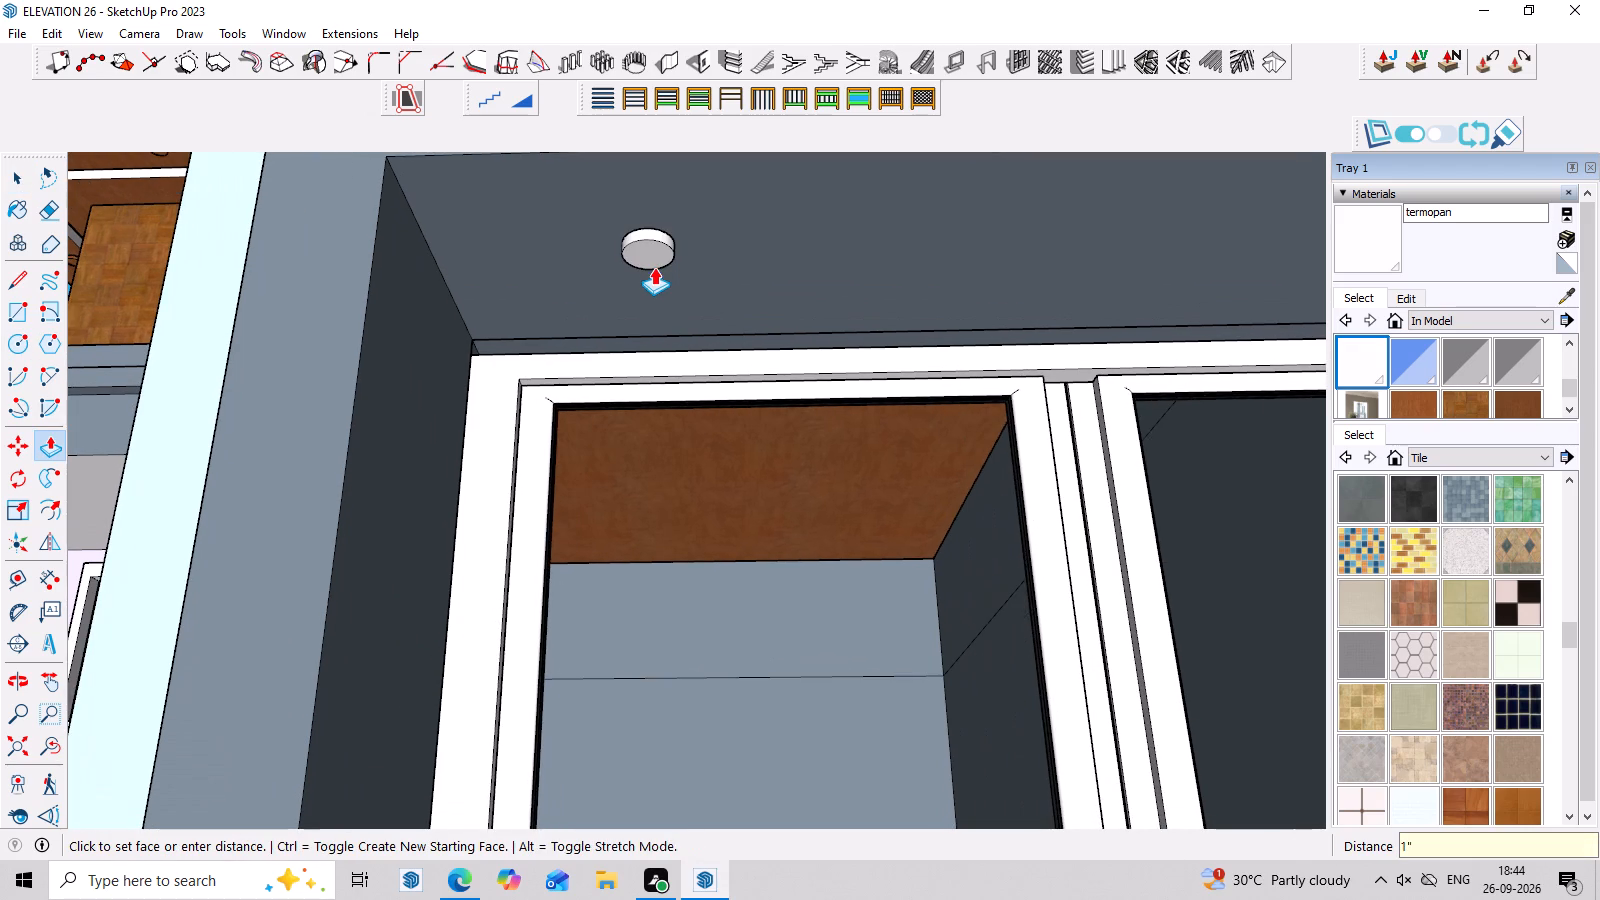
# Copy the whole light disc 2' 9" along the underside of the upper window surround.
pyautogui.press('space')
pyautogui.tripleClick(659, 256)
pyautogui.press('m')
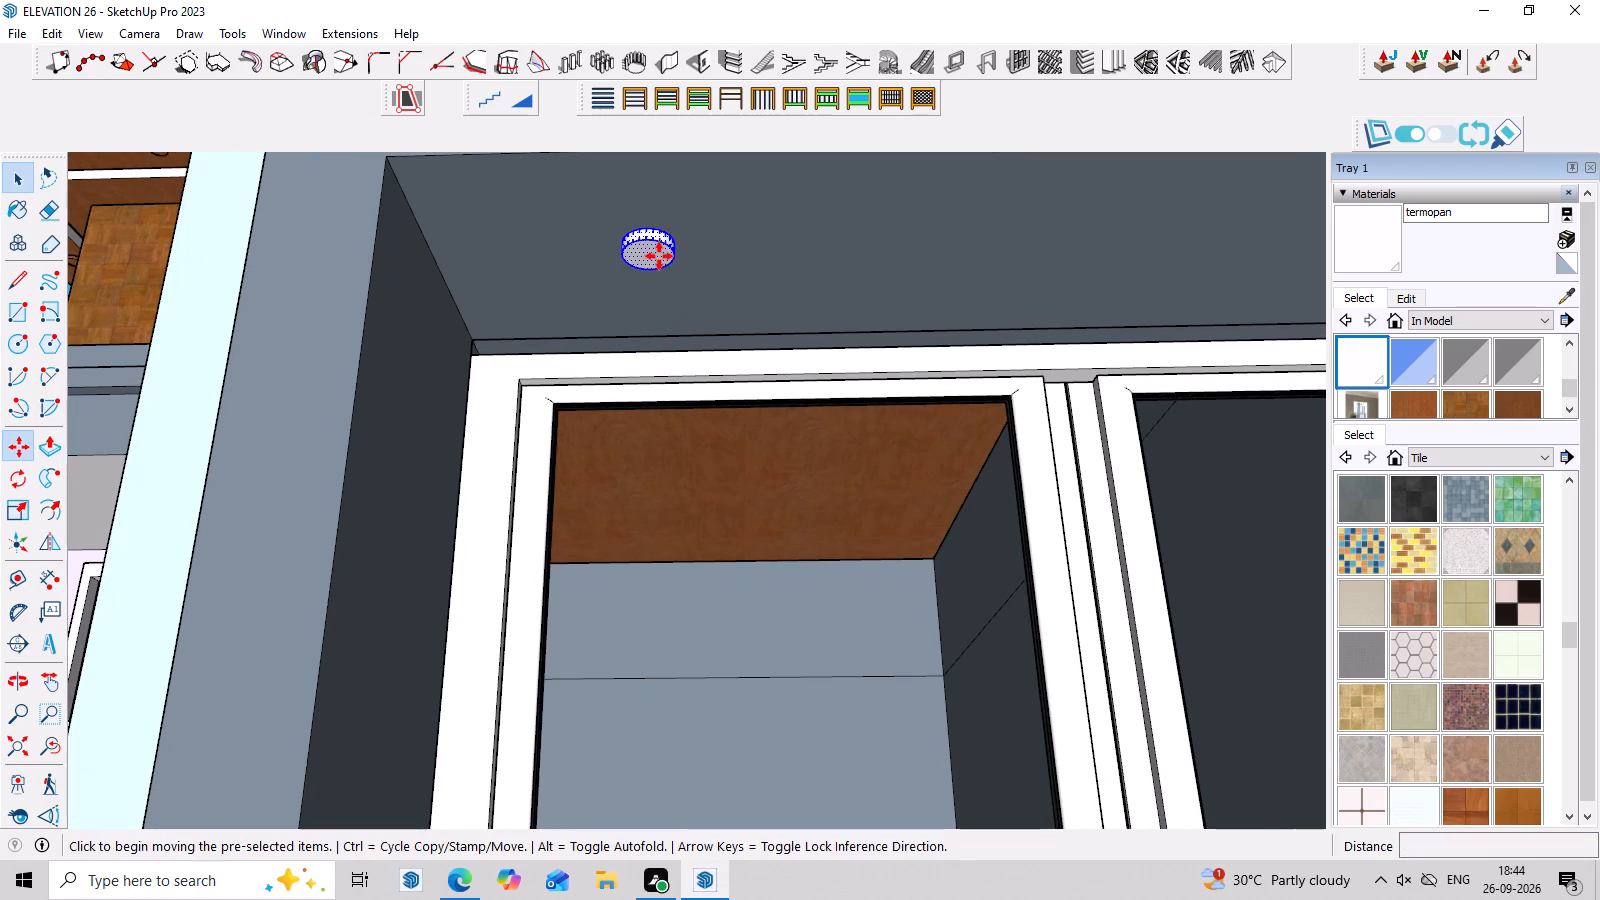
pyautogui.click(668, 248)
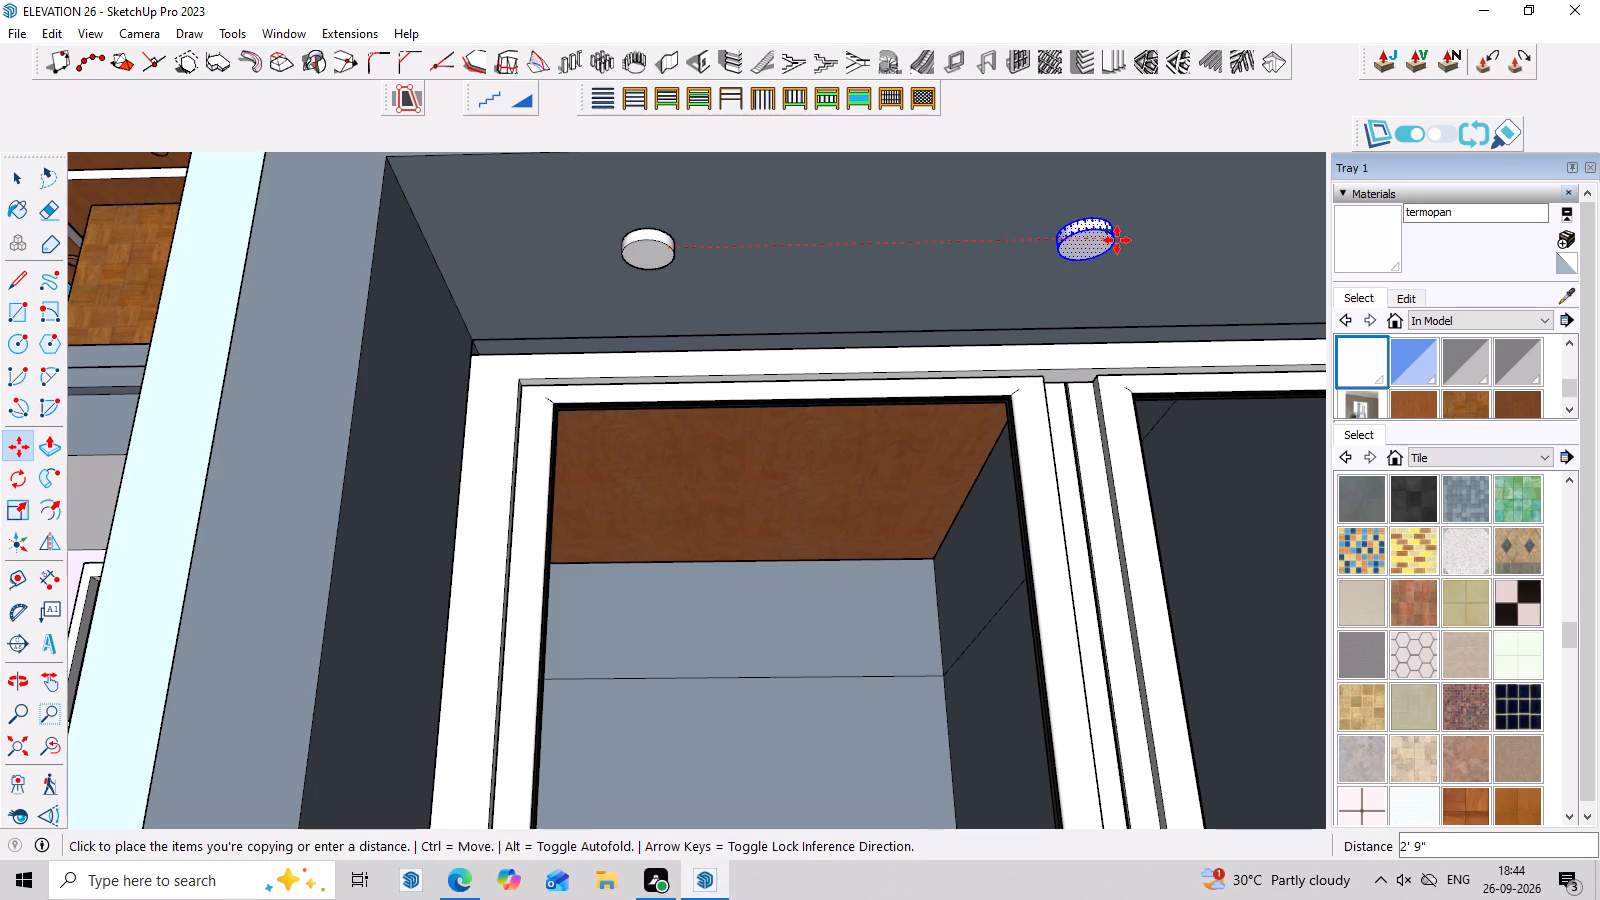
pyautogui.click(1117, 240)
# Copy the second light disc 2' 8" further along the same surround underside.
pyautogui.click(1117, 244)
pyautogui.scroll(-3, 1172, 275)
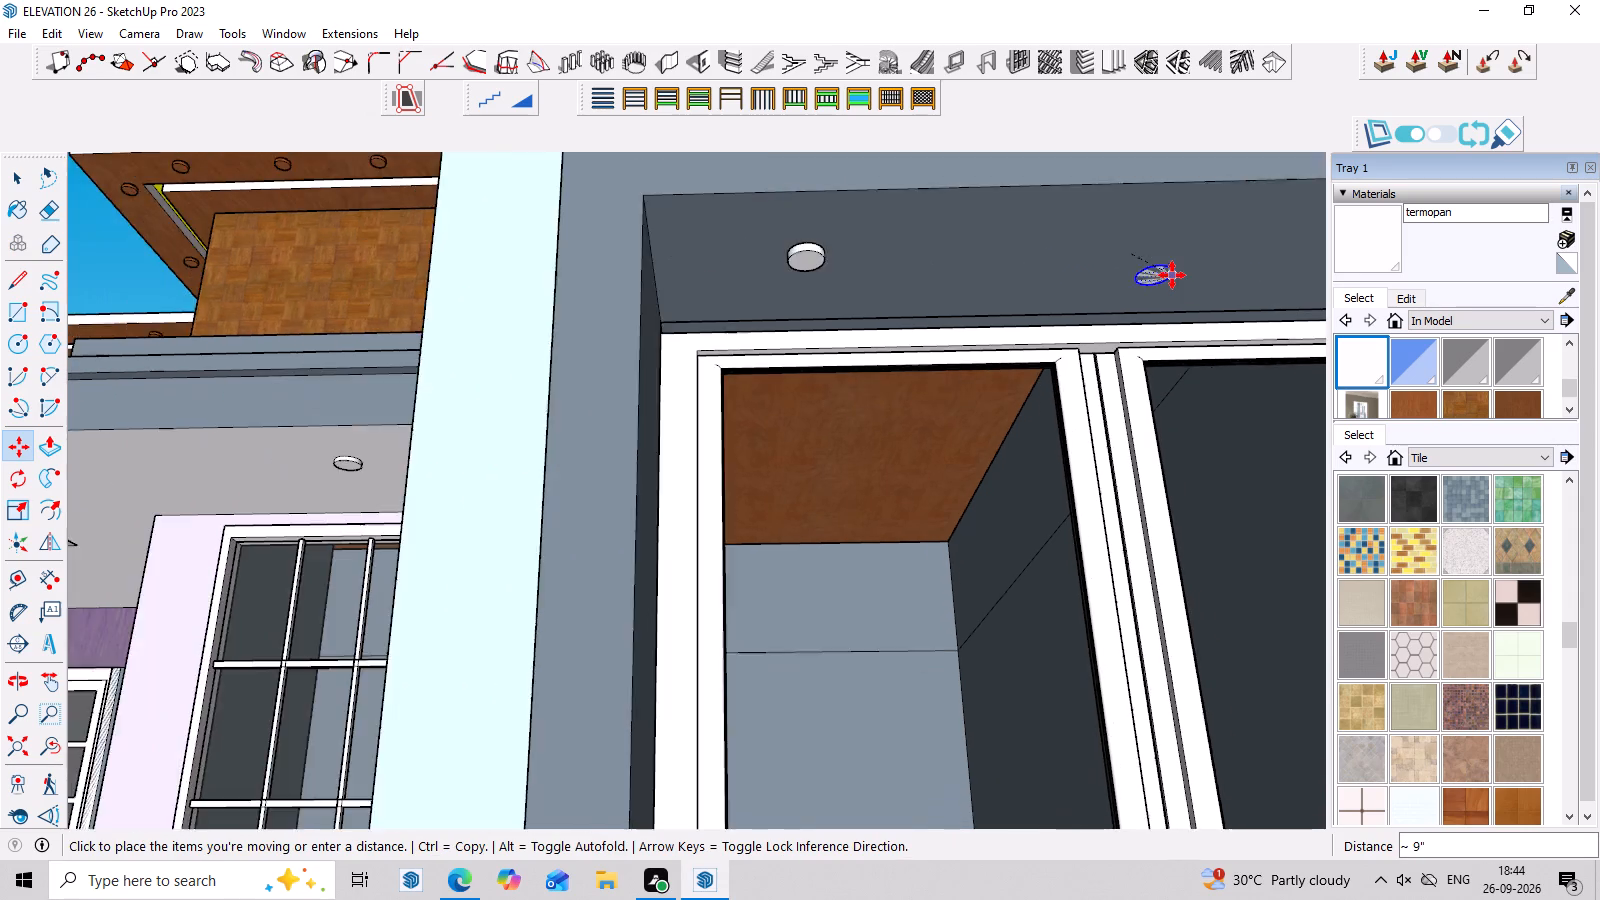
pyautogui.scroll(-14, 1172, 275)
pyautogui.scroll(-3, 1064, 281)
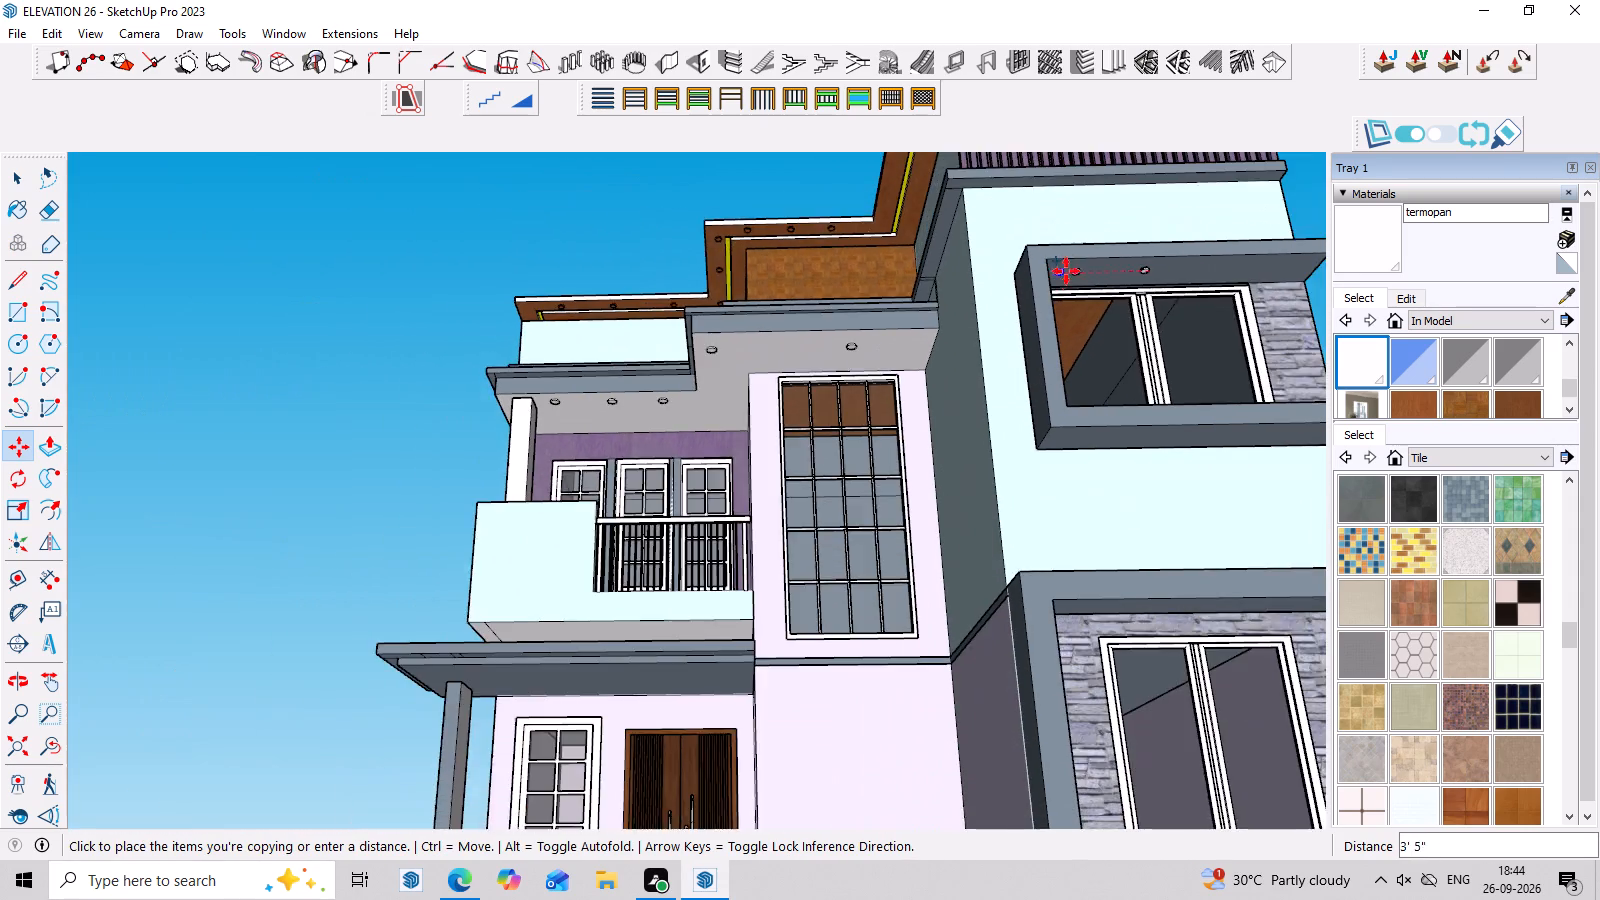
pyautogui.scroll(-4, 1066, 271)
pyautogui.scroll(14, 1239, 266)
pyautogui.scroll(3, 1126, 264)
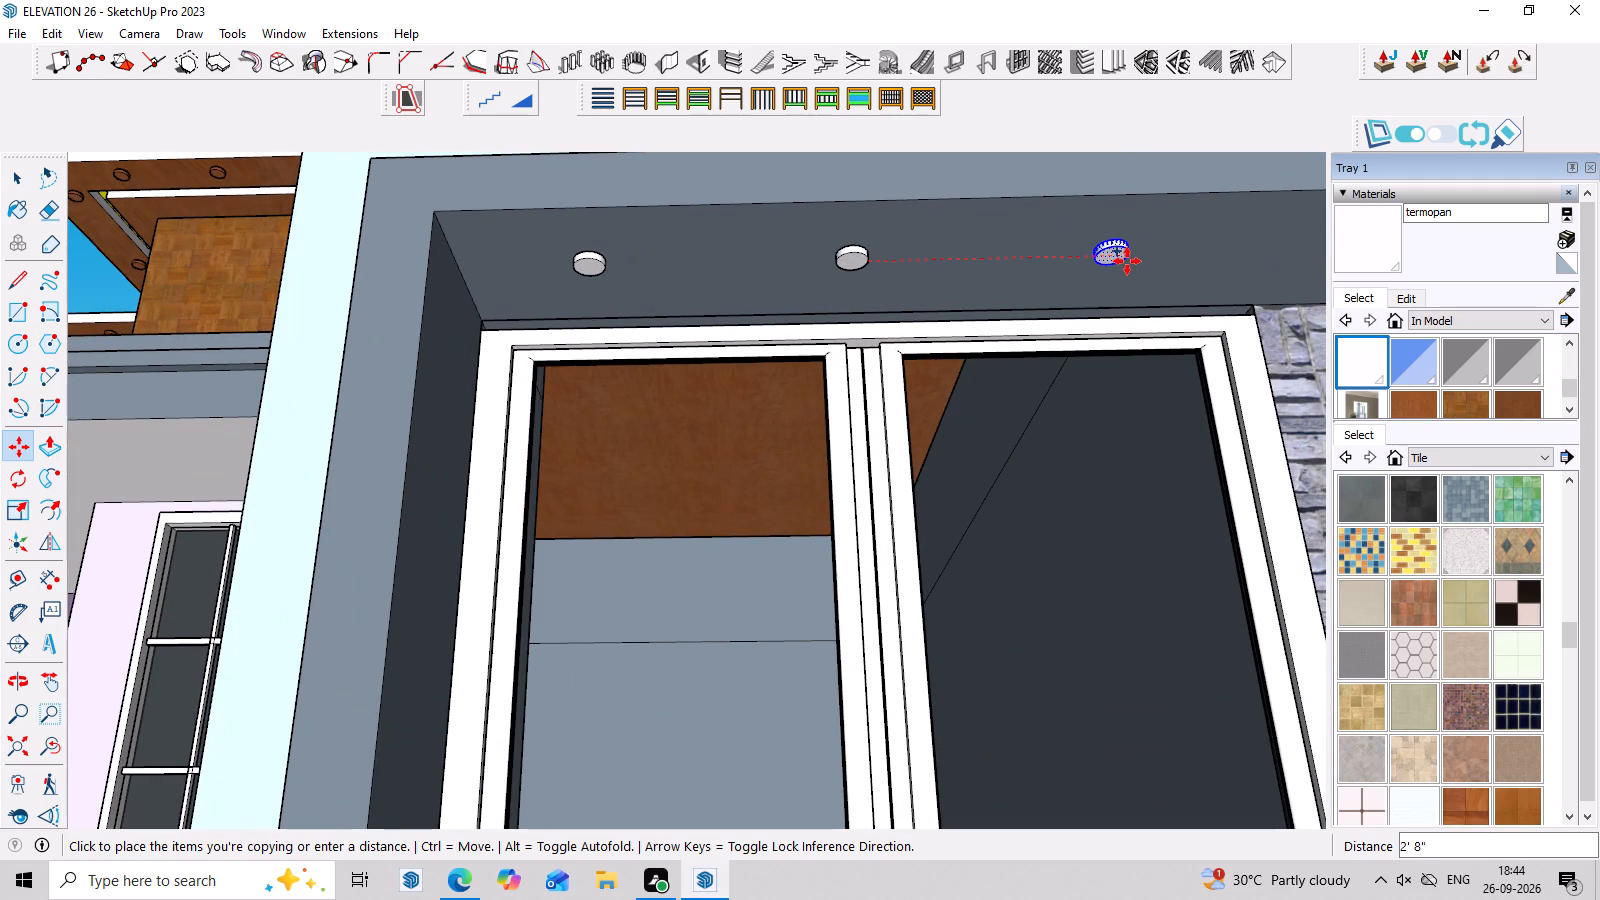
pyautogui.click(1127, 261)
# Copy the third light disc about 3' 1" further along the surround underside, above the stone-clad strip beside the window.
pyautogui.keyDown('ctrl'); pyautogui.click(1127, 261); pyautogui.keyUp('ctrl')
pyautogui.scroll(-3, 1171, 264)
pyautogui.click(1137, 263)
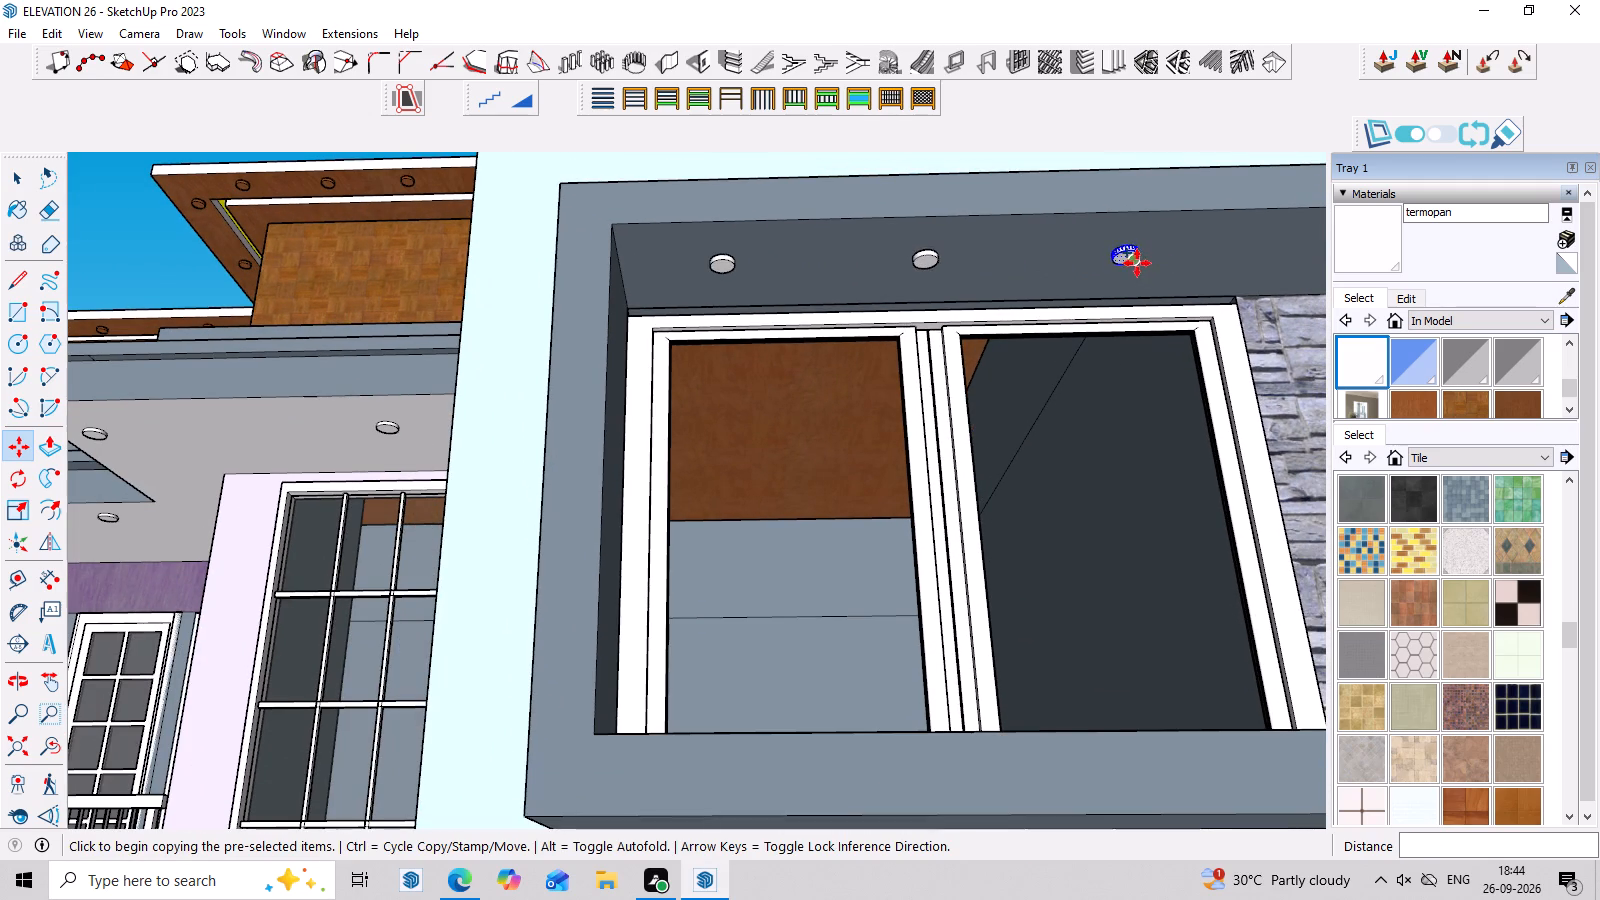
pyautogui.scroll(-7, 1193, 277)
pyautogui.scroll(6, 1289, 271)
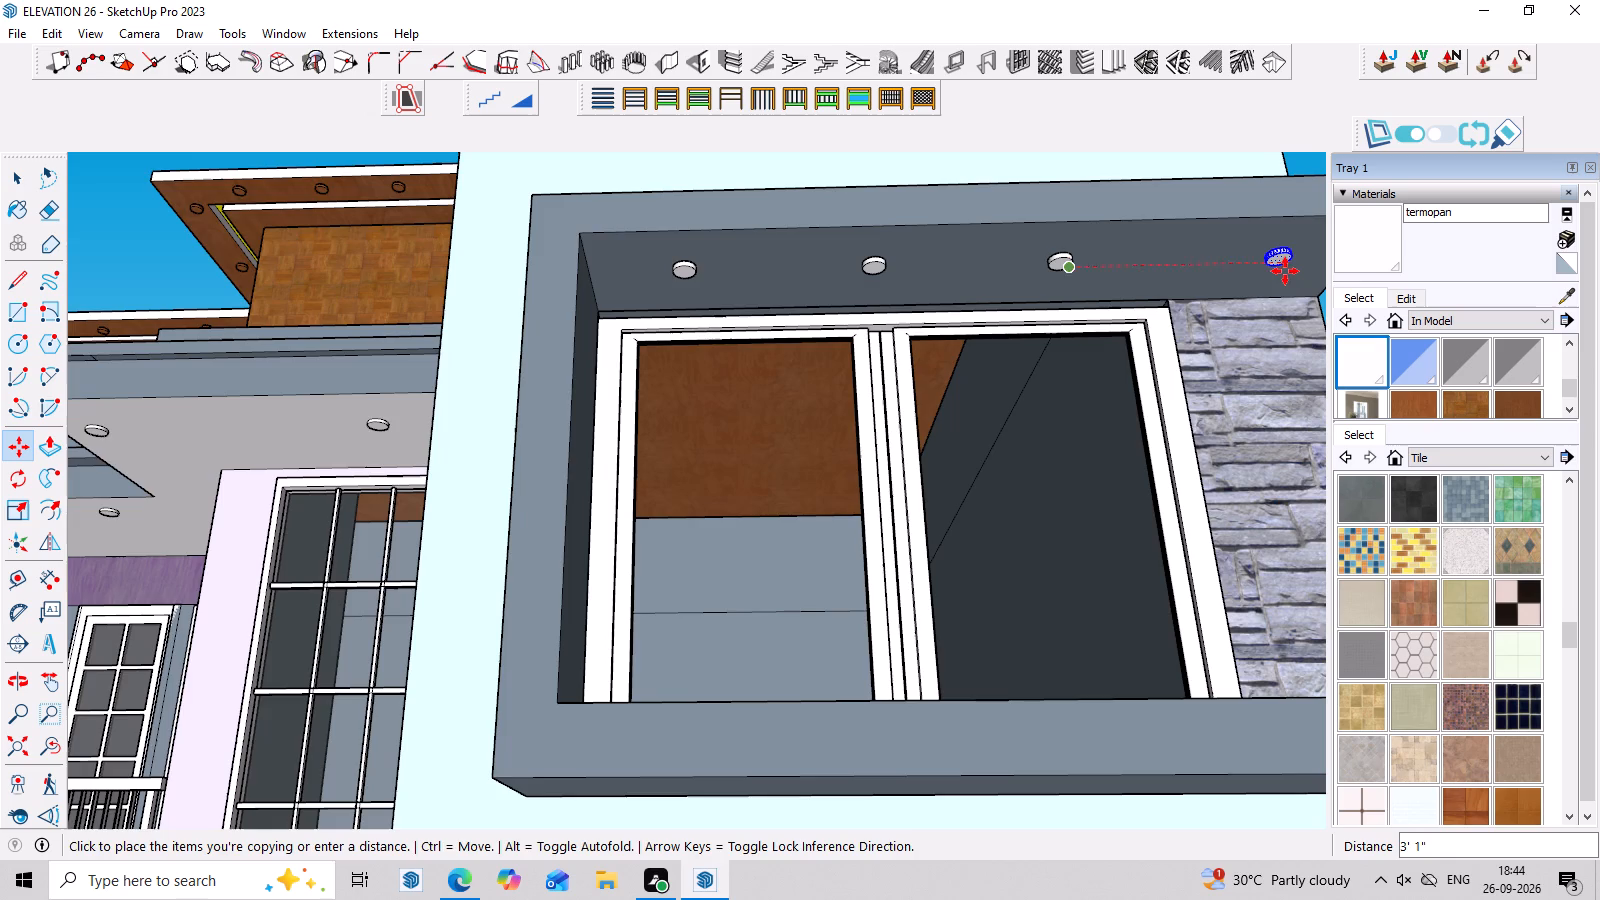
pyautogui.click(1285, 271)
# Clear the selection and examine the surround lights and the whole house front from several angles.
pyautogui.scroll(-10, 1186, 312)
pyautogui.moveTo(1219, 329); pyautogui.dragTo(1205, 481, button='middle')
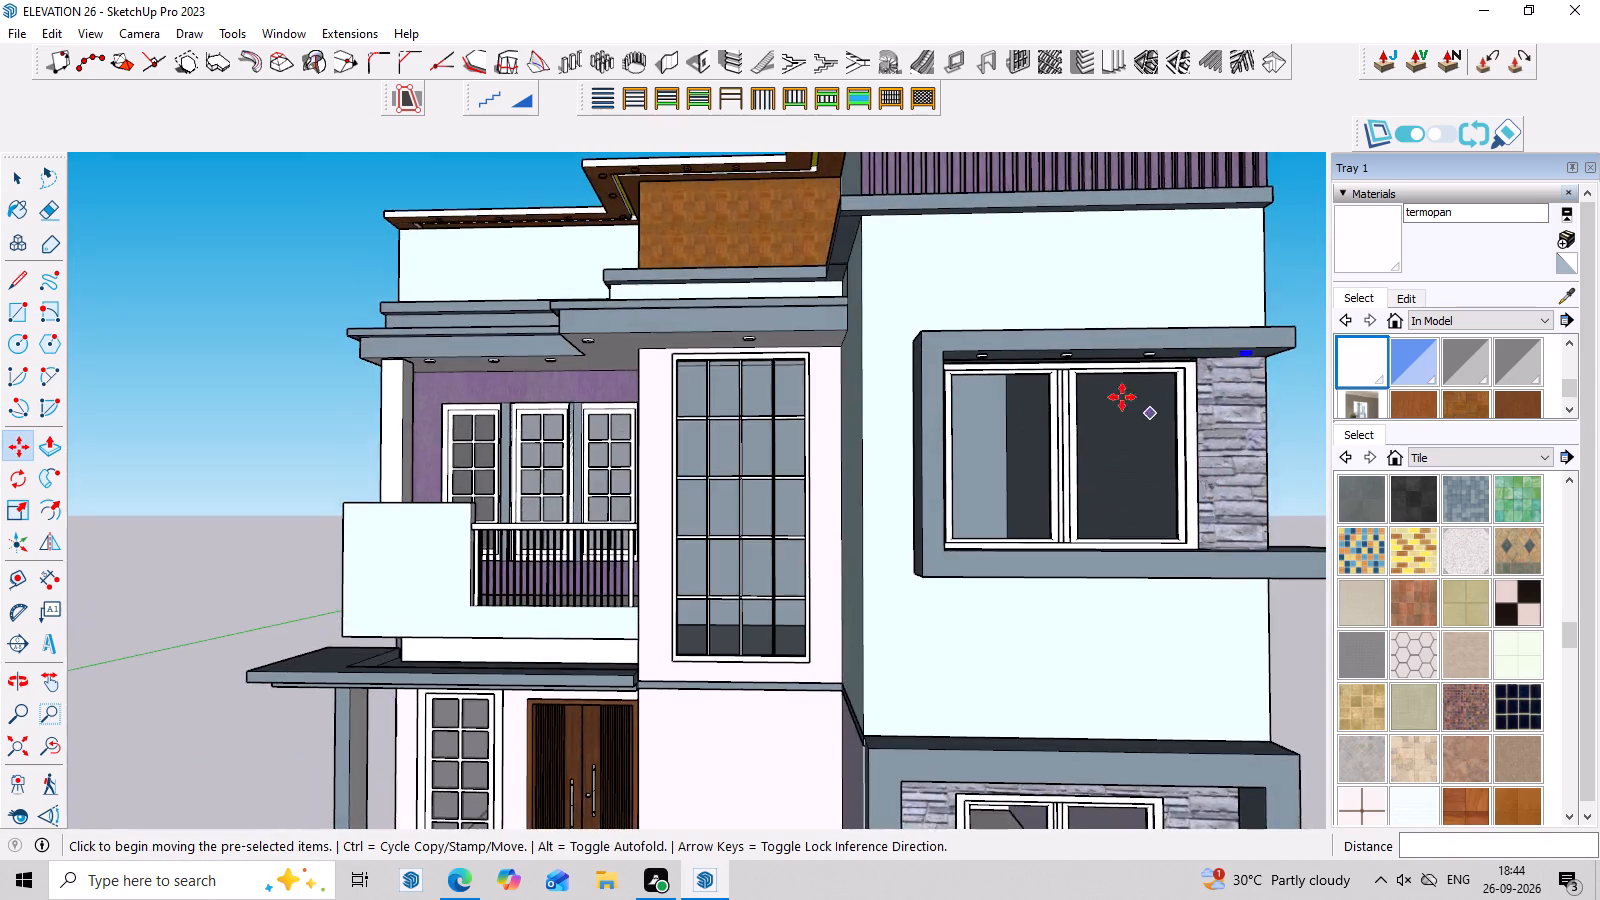
pyautogui.scroll(-7, 1096, 389)
pyautogui.moveTo(1121, 487); pyautogui.dragTo(1141, 620, button='middle')
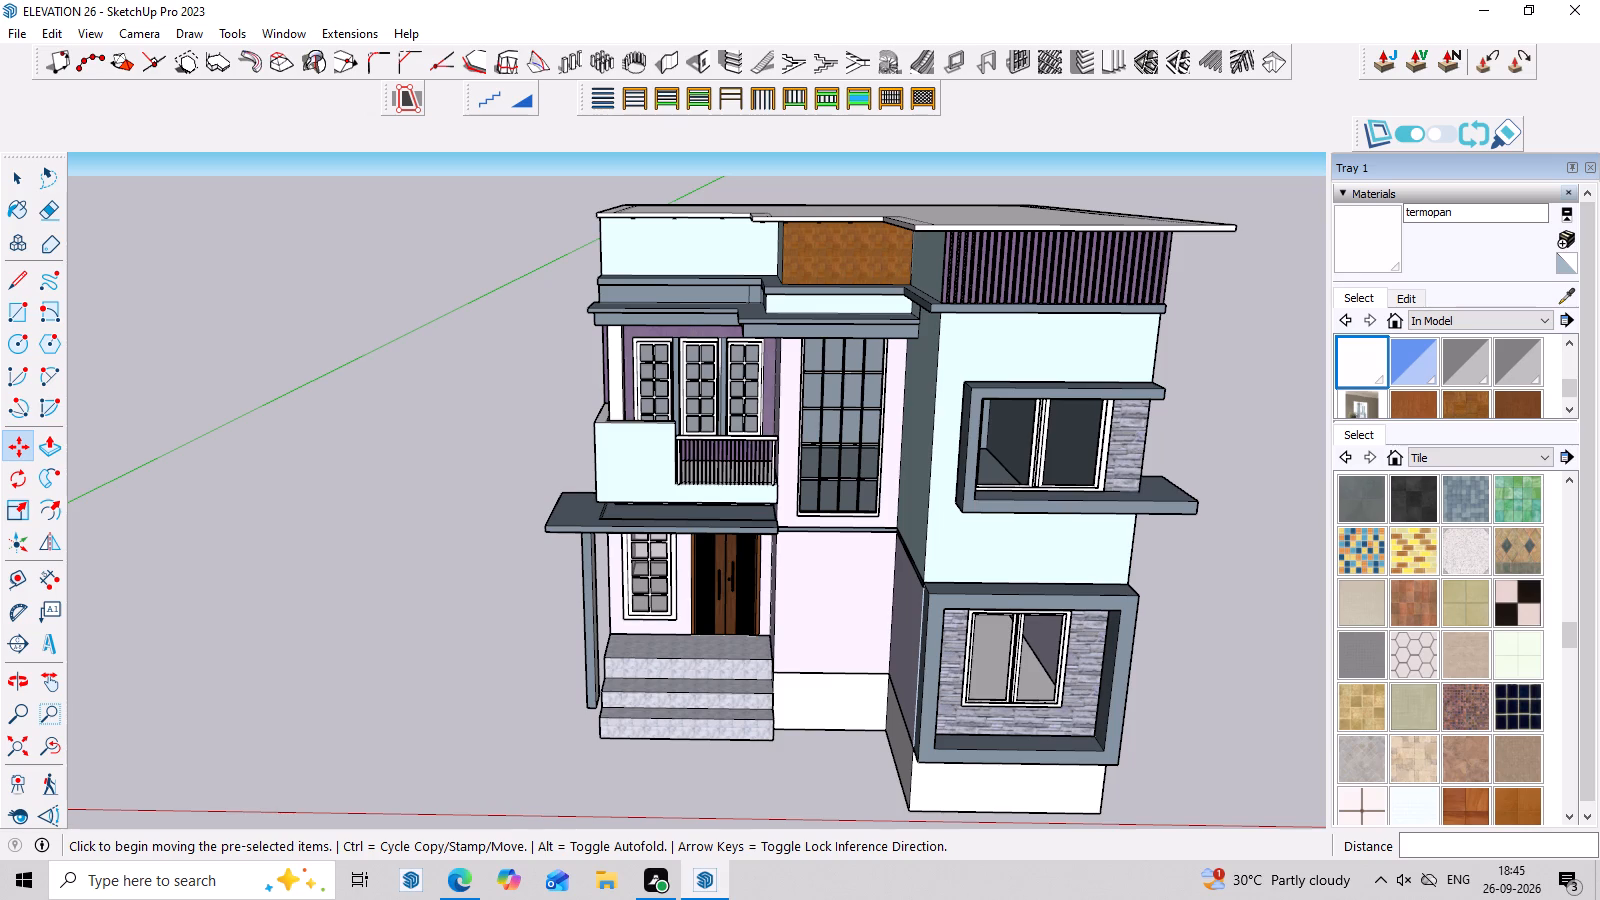
pyautogui.scroll(3, 1184, 765)
pyautogui.moveTo(1184, 716); pyautogui.dragTo(1163, 508, button='middle')
pyautogui.scroll(2, 1141, 394)
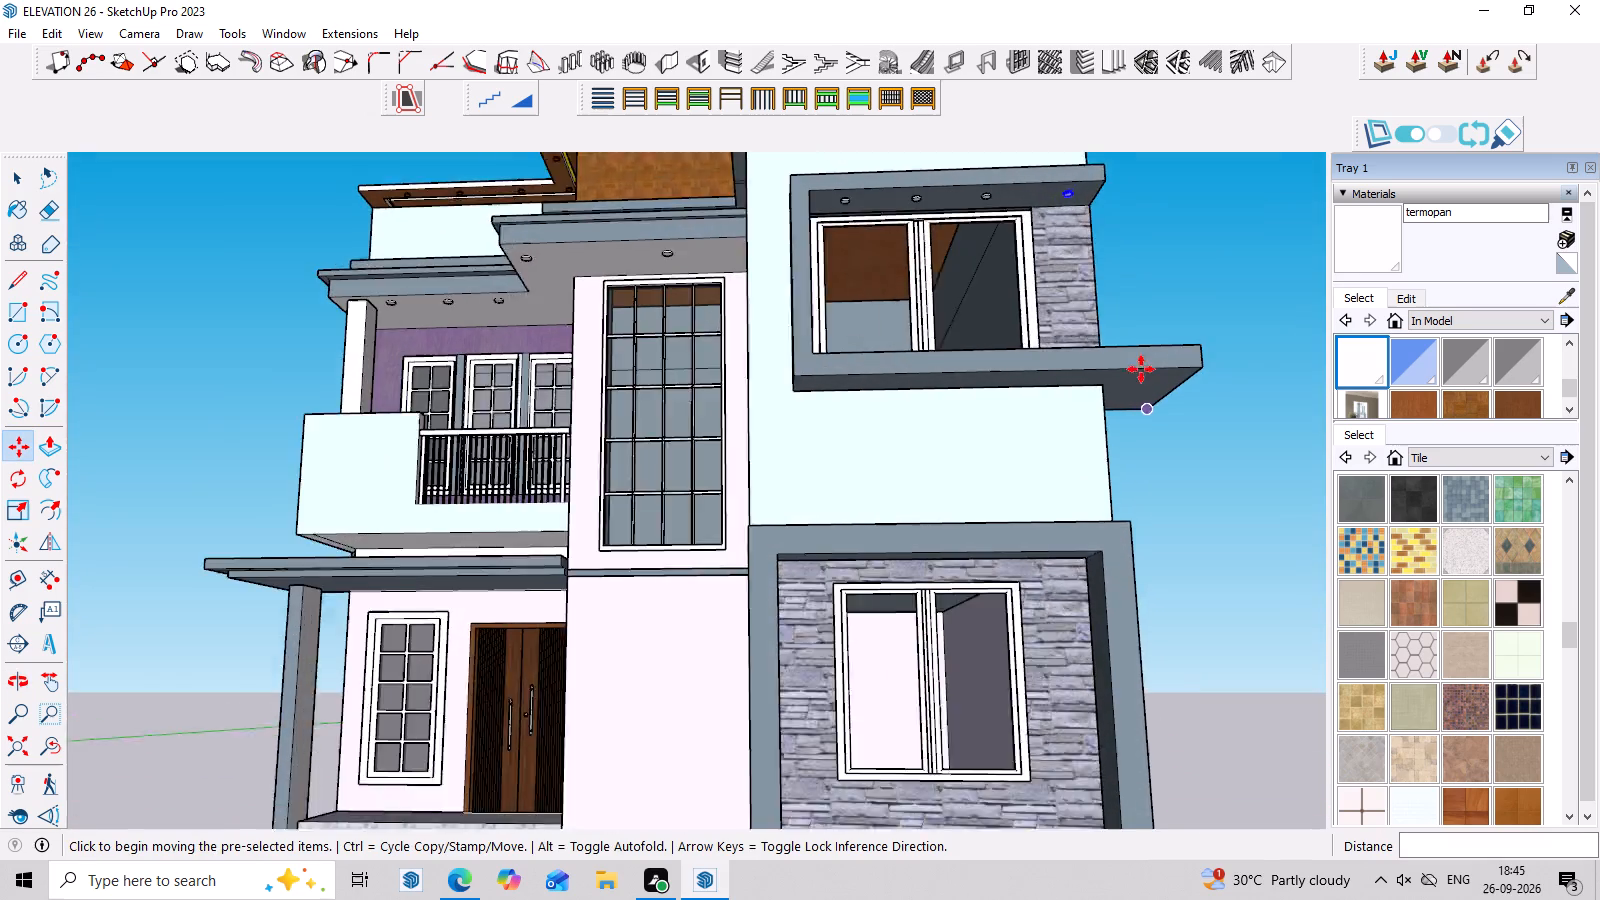
pyautogui.scroll(5, 1141, 369)
pyautogui.moveTo(1147, 354); pyautogui.dragTo(1136, 472, button='middle')
pyautogui.scroll(-8, 1136, 467)
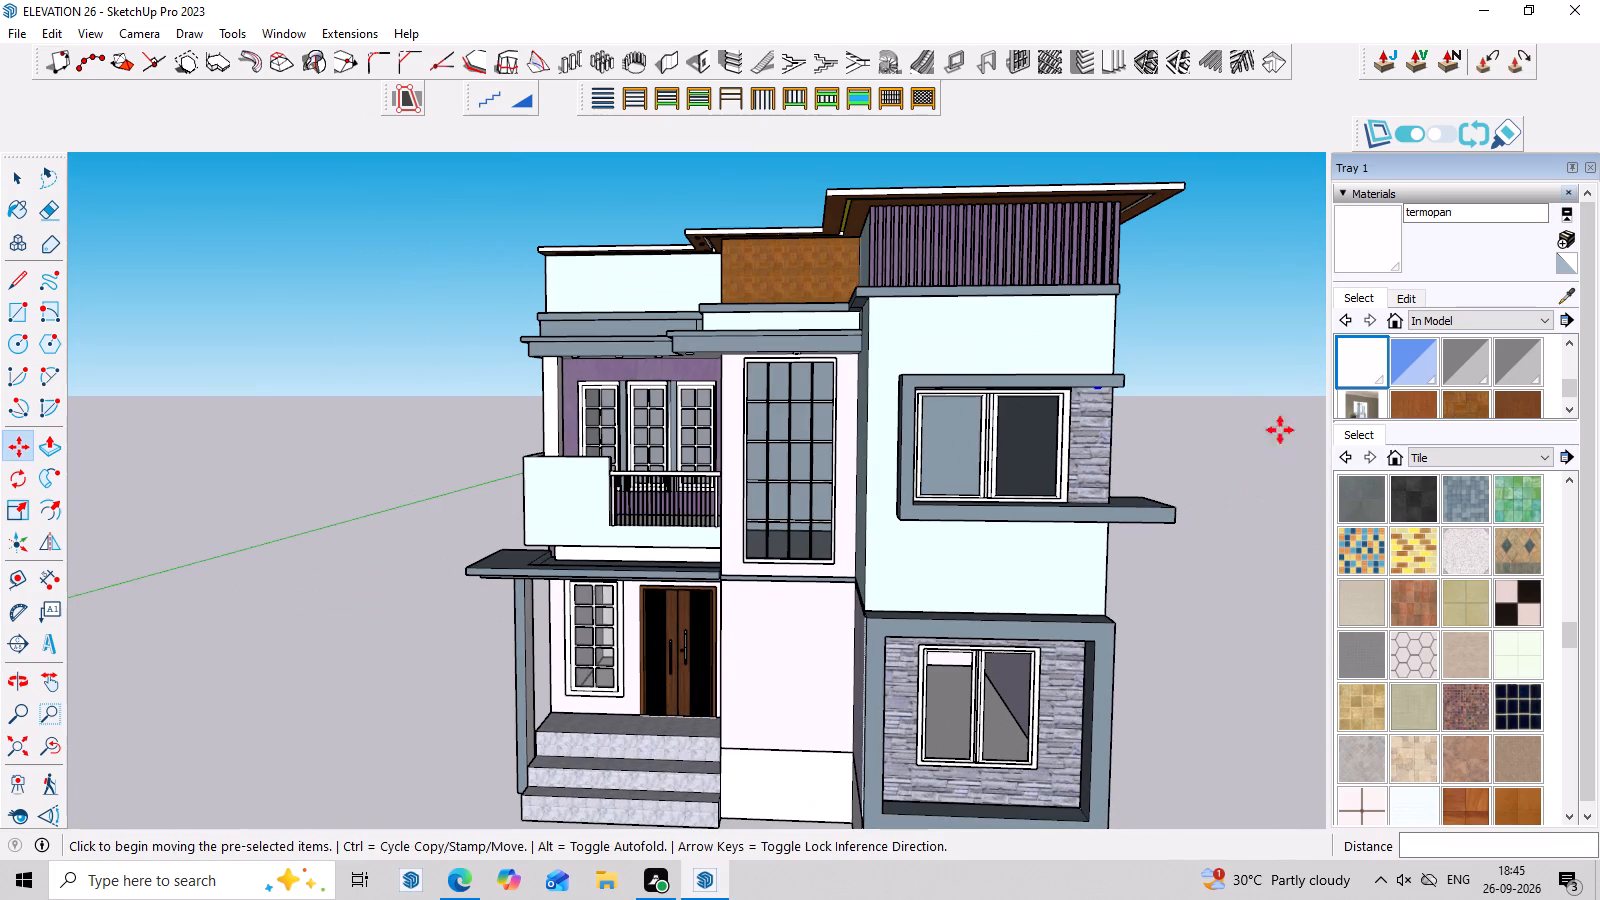
pyautogui.press('space')
pyautogui.click(1228, 397)
pyautogui.scroll(3, 1230, 527)
pyautogui.moveTo(1229, 534); pyautogui.dragTo(1190, 340, button='middle')
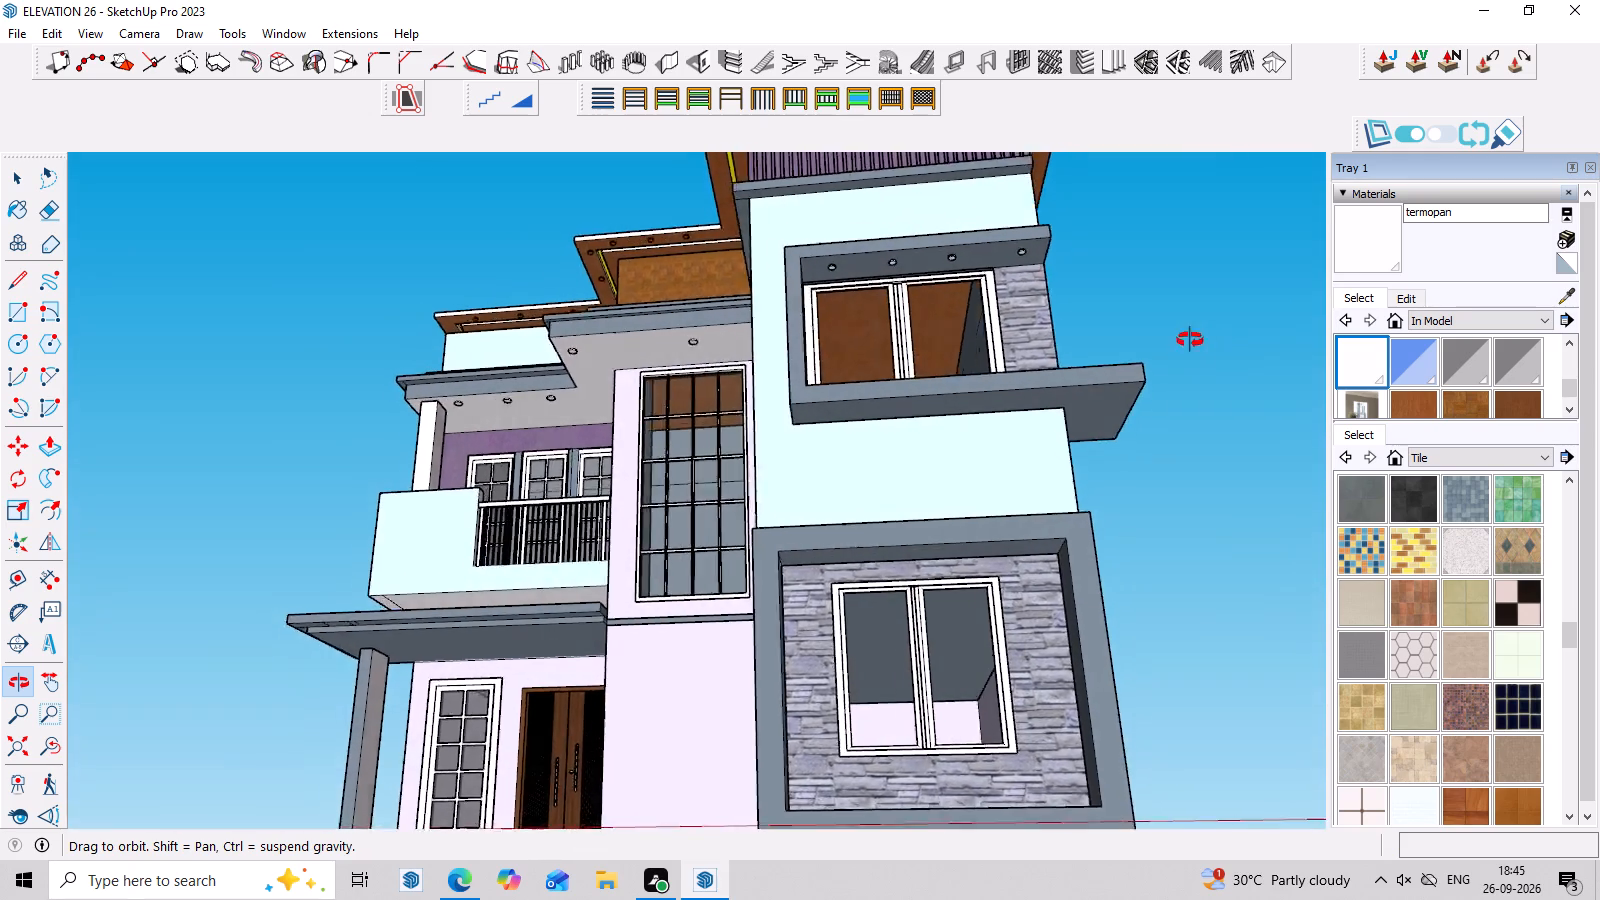
pyautogui.moveTo(1190, 340); pyautogui.dragTo(1282, 445, button='middle')
pyautogui.scroll(-3, 1189, 454)
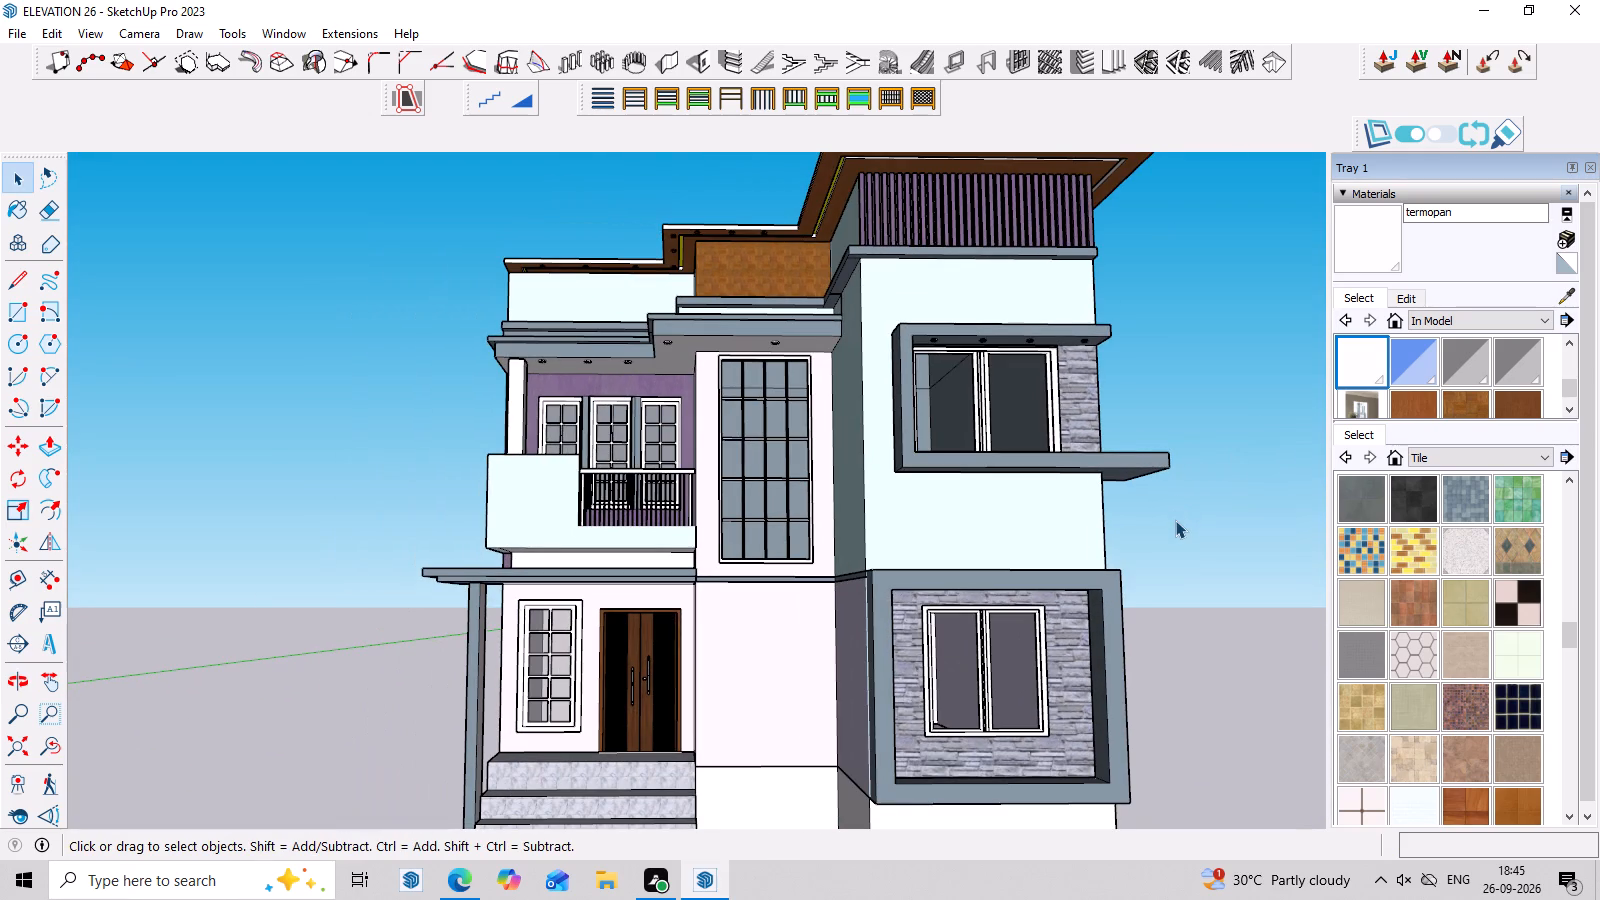
pyautogui.scroll(2, 1174, 525)
pyautogui.moveTo(1174, 528); pyautogui.dragTo(1168, 502, button='middle')
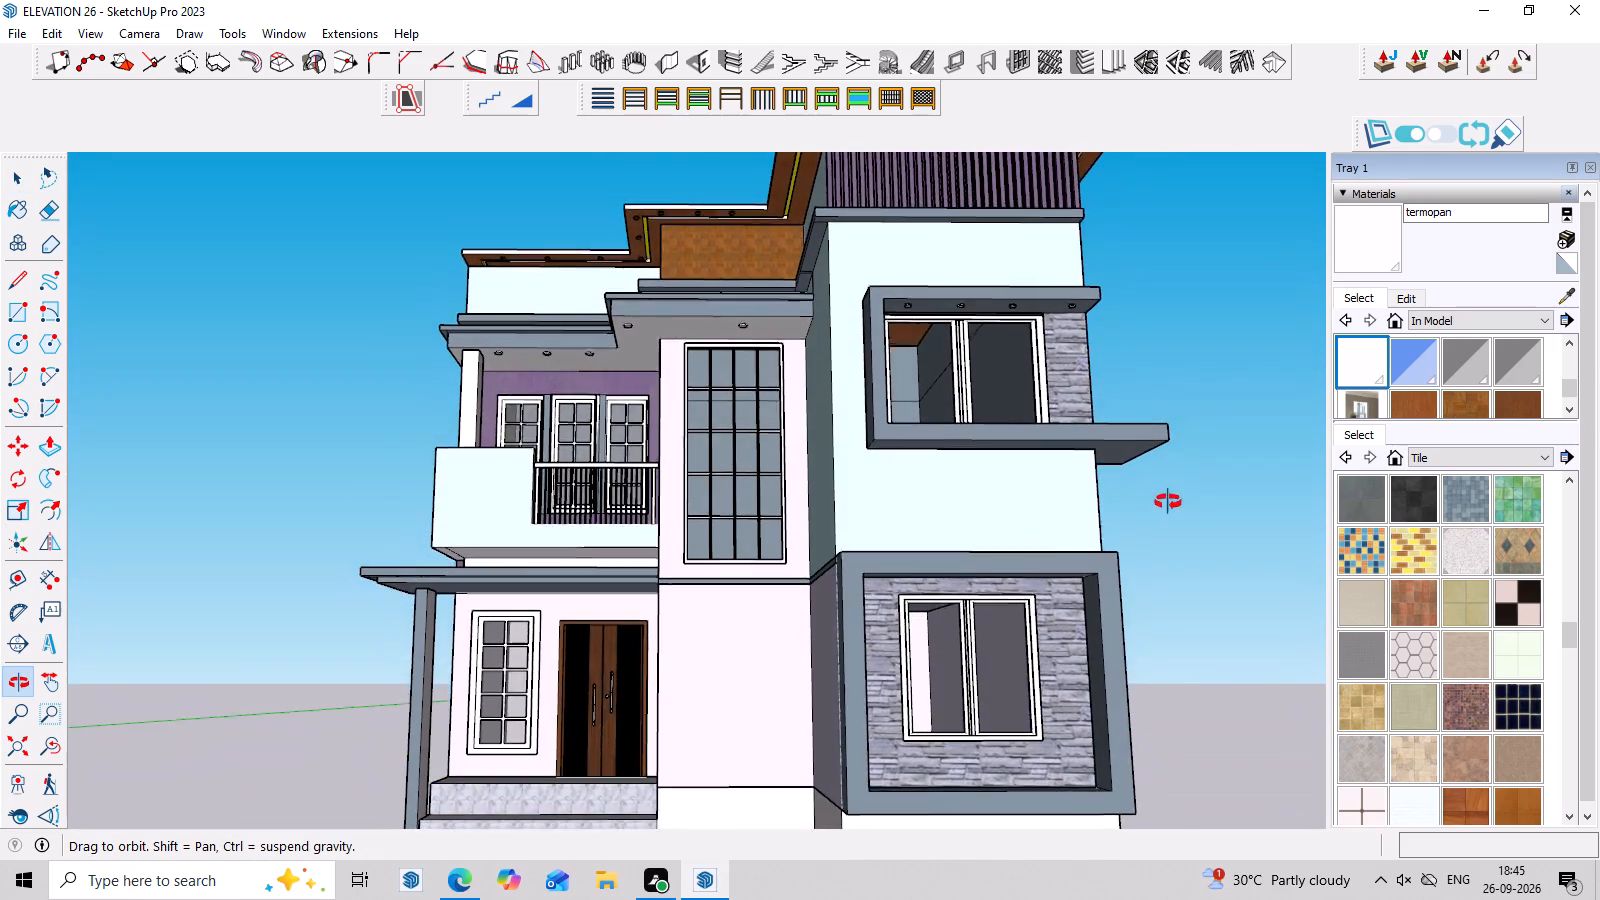
pyautogui.moveTo(1168, 502); pyautogui.dragTo(1168, 503, button='middle')
pyautogui.scroll(1, 1168, 503)
pyautogui.scroll(-3, 1168, 503)
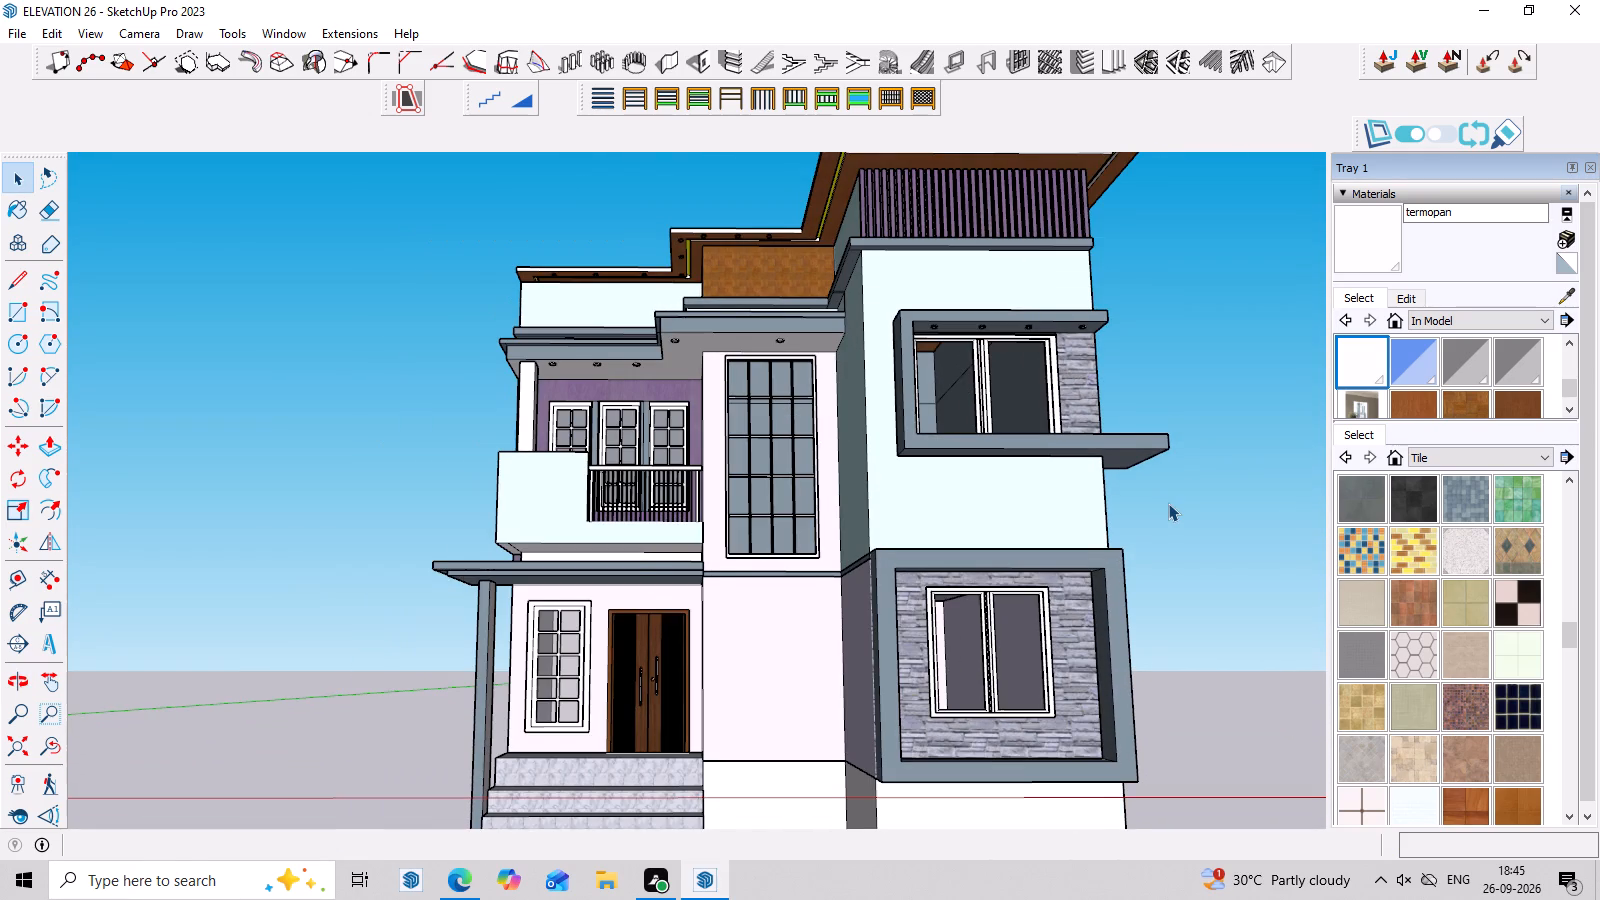
pyautogui.scroll(2, 1138, 526)
pyautogui.moveTo(1108, 619); pyautogui.dragTo(1126, 412, button='middle')
pyautogui.scroll(3, 963, 429)
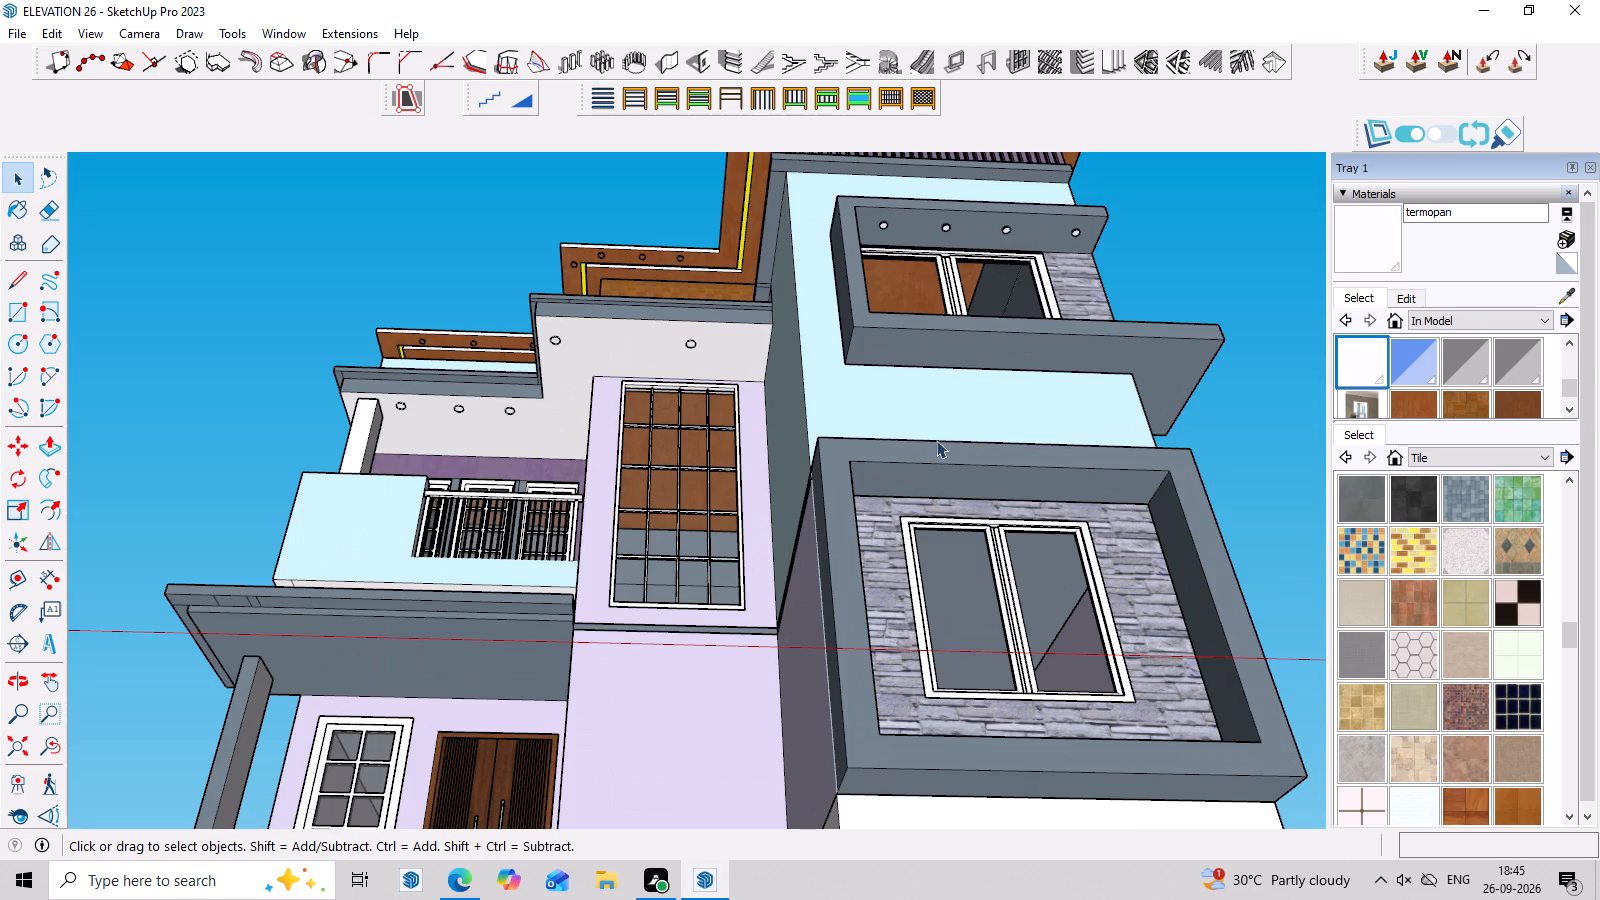
# Copy the upper surround's first light disc about 14' down onto the underside of the ground-floor window surround's top.
pyautogui.moveTo(937, 330); pyautogui.dragTo(823, 412, button='middle')
pyautogui.scroll(6, 809, 277)
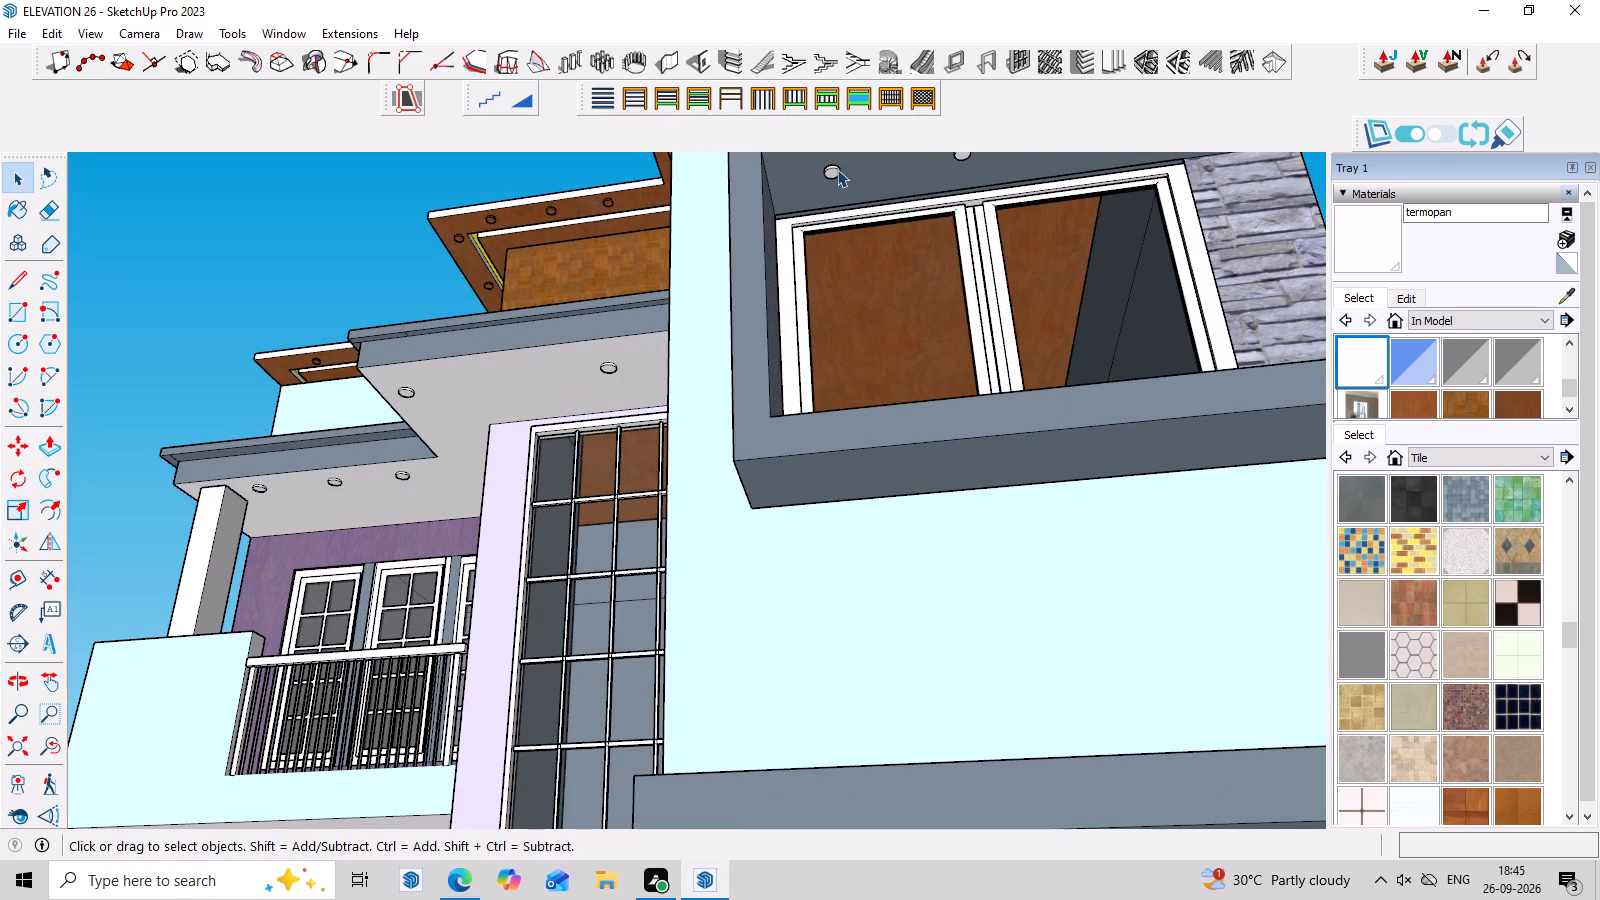
pyautogui.click(835, 167)
pyautogui.scroll(3, 943, 183)
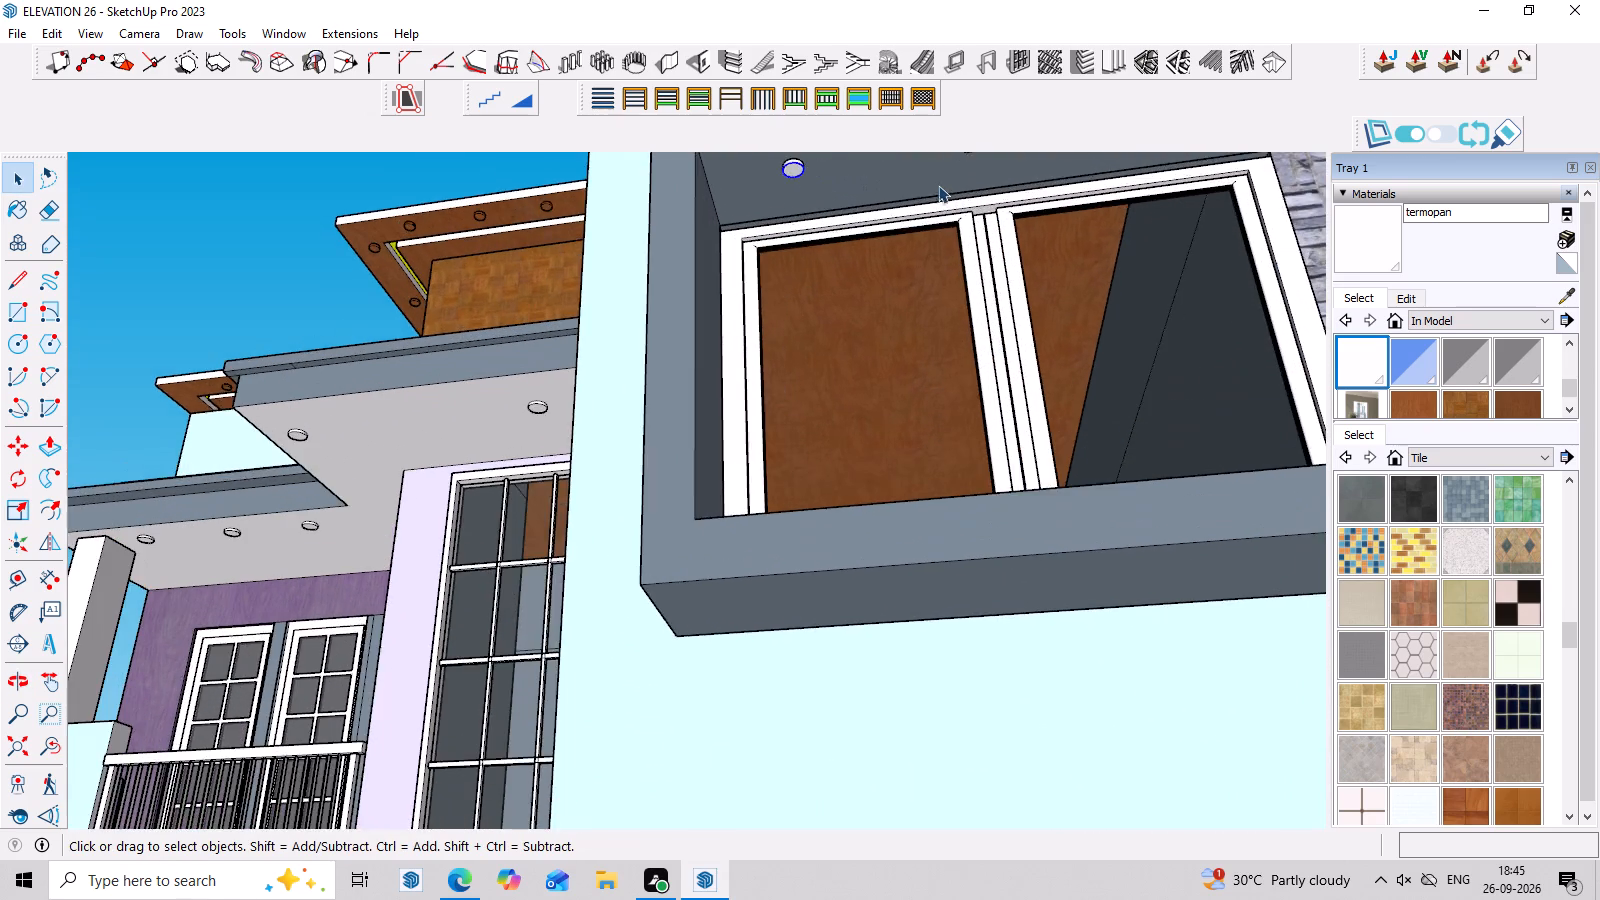
pyautogui.moveTo(937, 187); pyautogui.dragTo(955, 245, button='middle')
pyautogui.scroll(3, 872, 242)
pyautogui.doubleClick(803, 220)
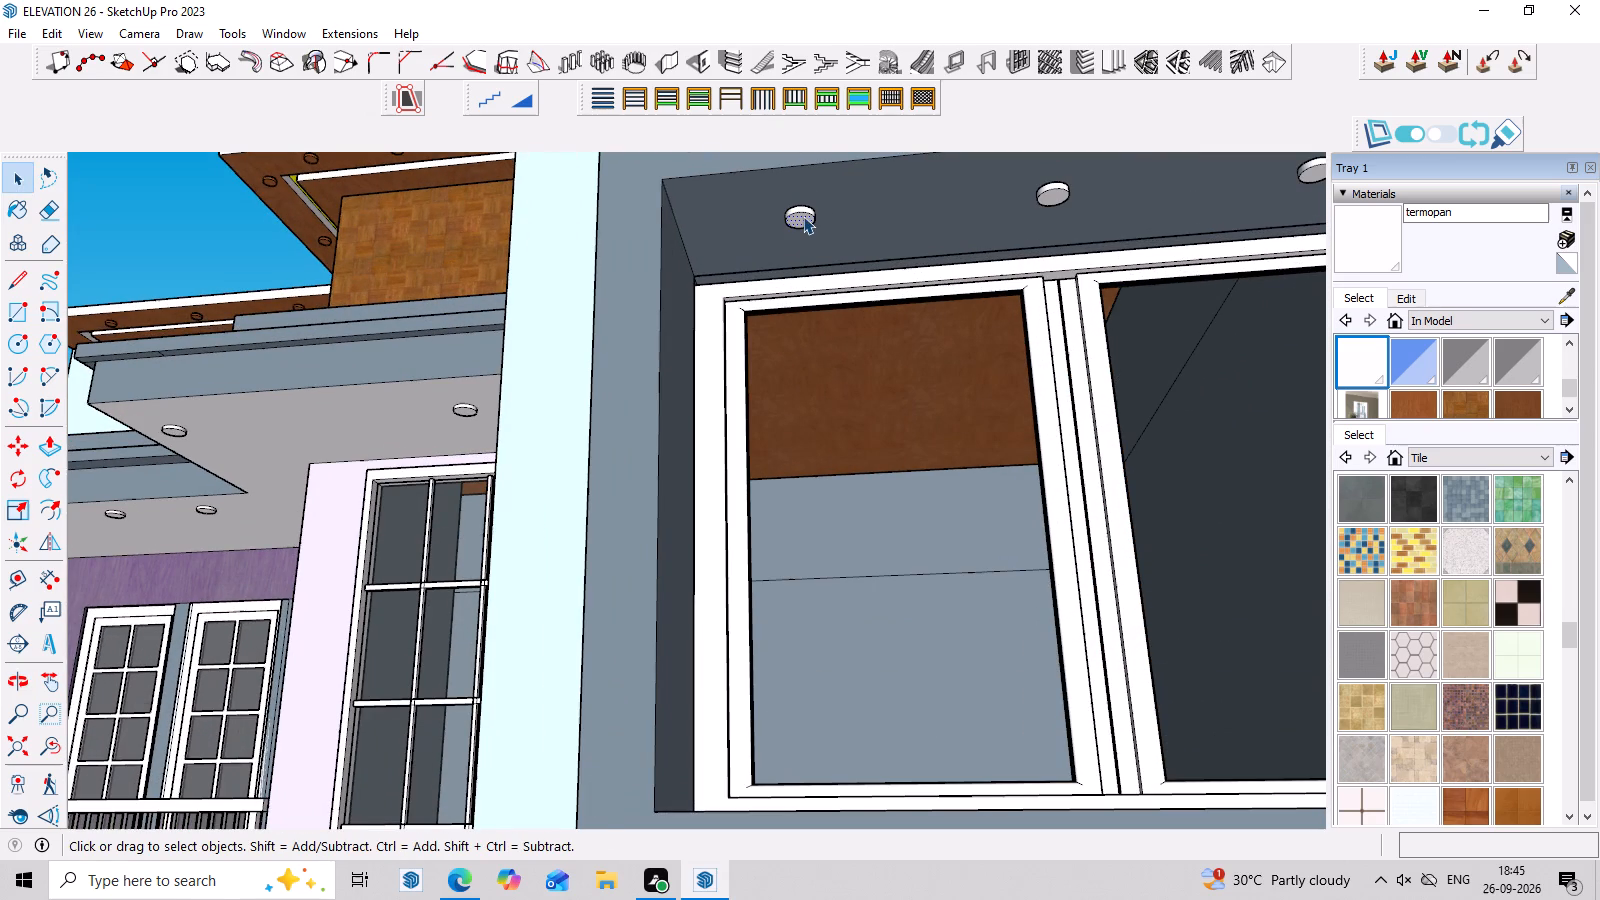
pyautogui.doubleClick(803, 216)
pyautogui.press('m')
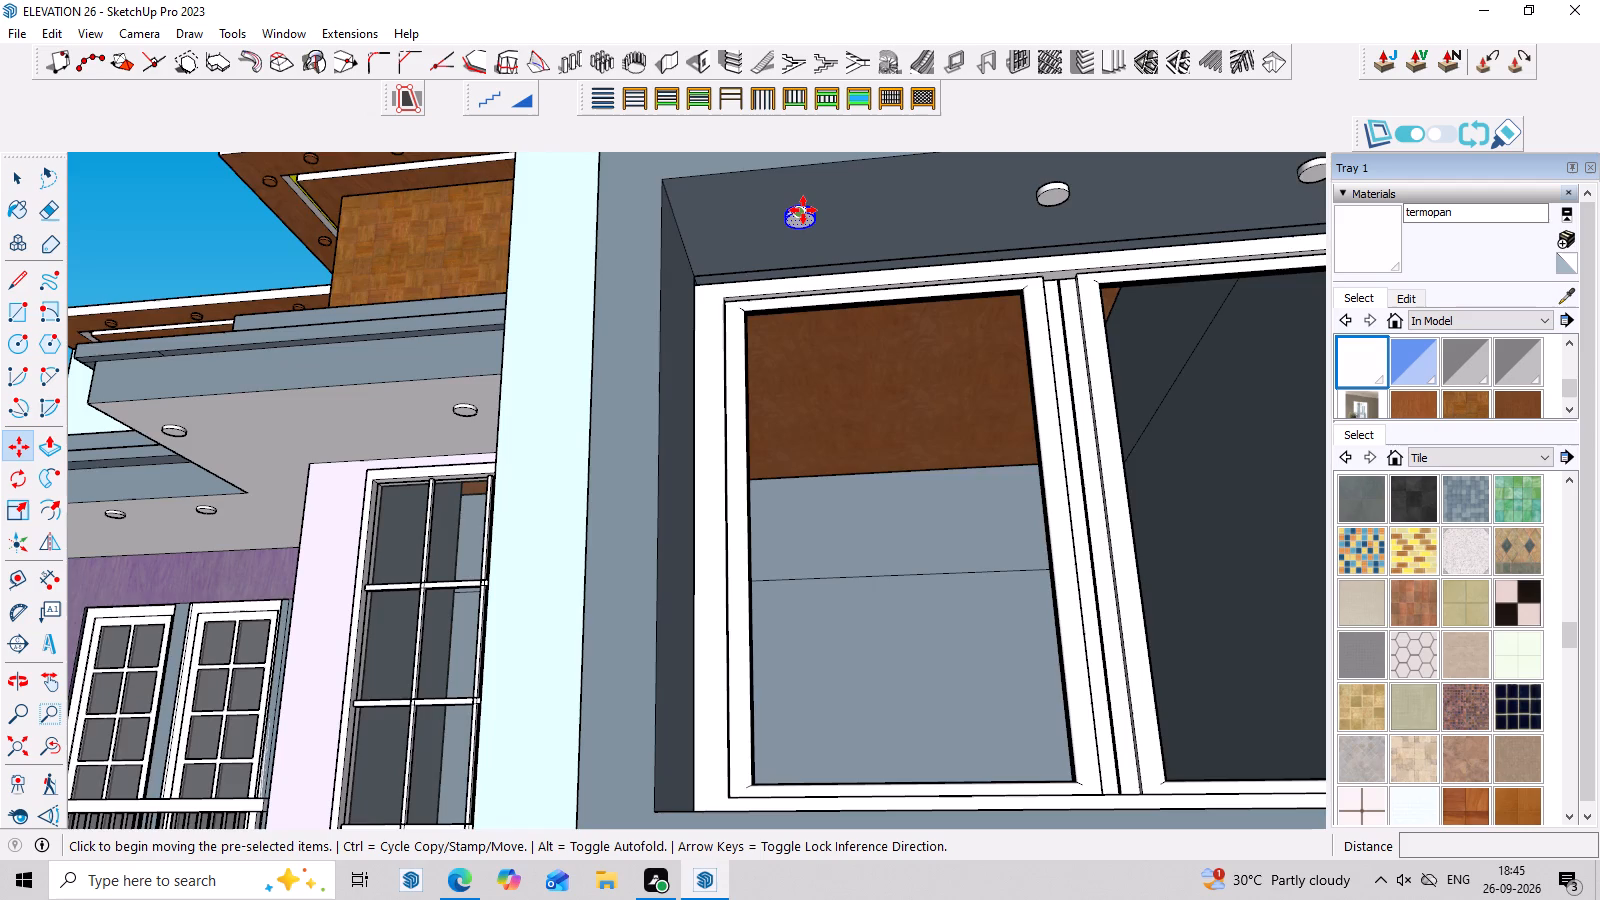
pyautogui.scroll(10, 803, 210)
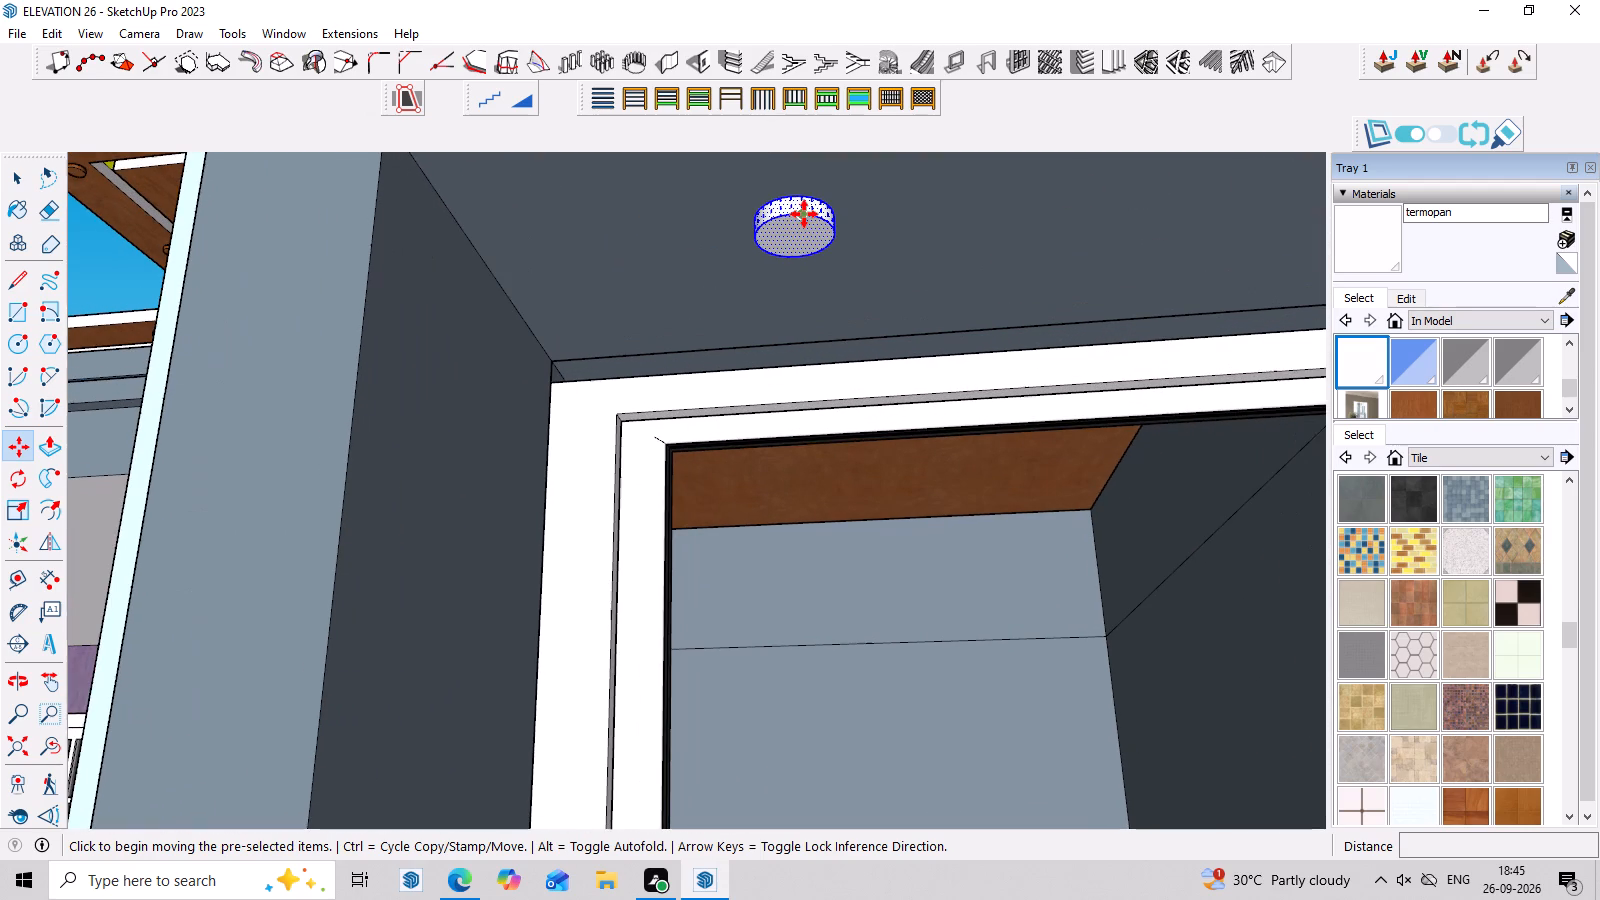
pyautogui.click(796, 195)
pyautogui.keyDown('ctrl'); pyautogui.scroll(-5, 809, 263); pyautogui.keyUp('ctrl')
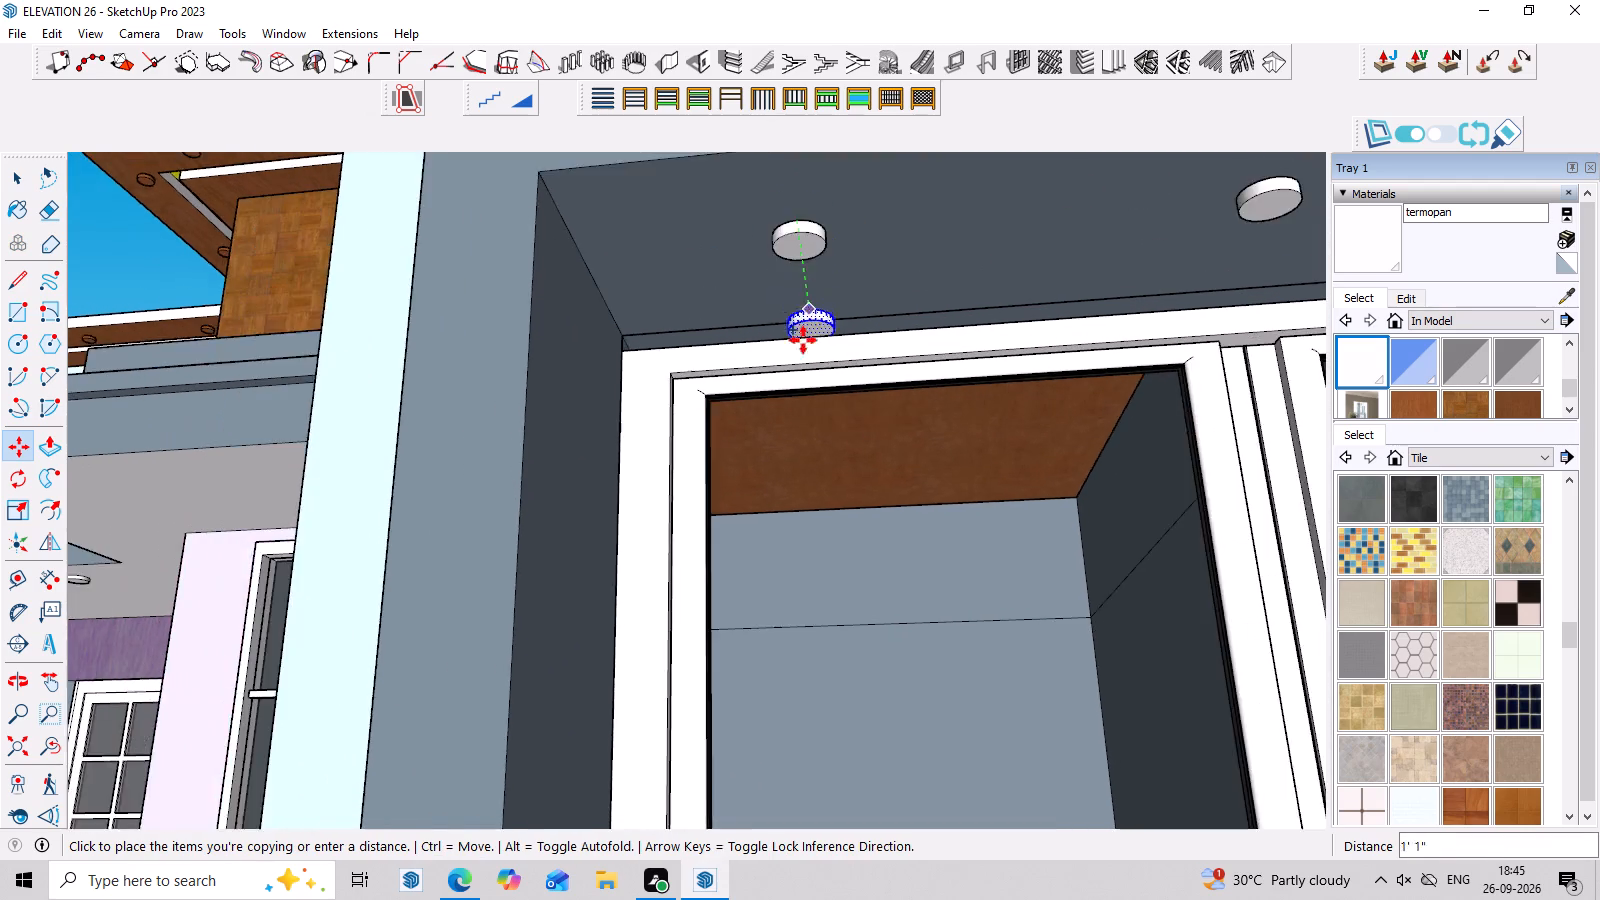
pyautogui.keyDown('ctrl'); pyautogui.scroll(-18, 803, 340); pyautogui.keyUp('ctrl')
pyautogui.scroll(-4, 842, 674)
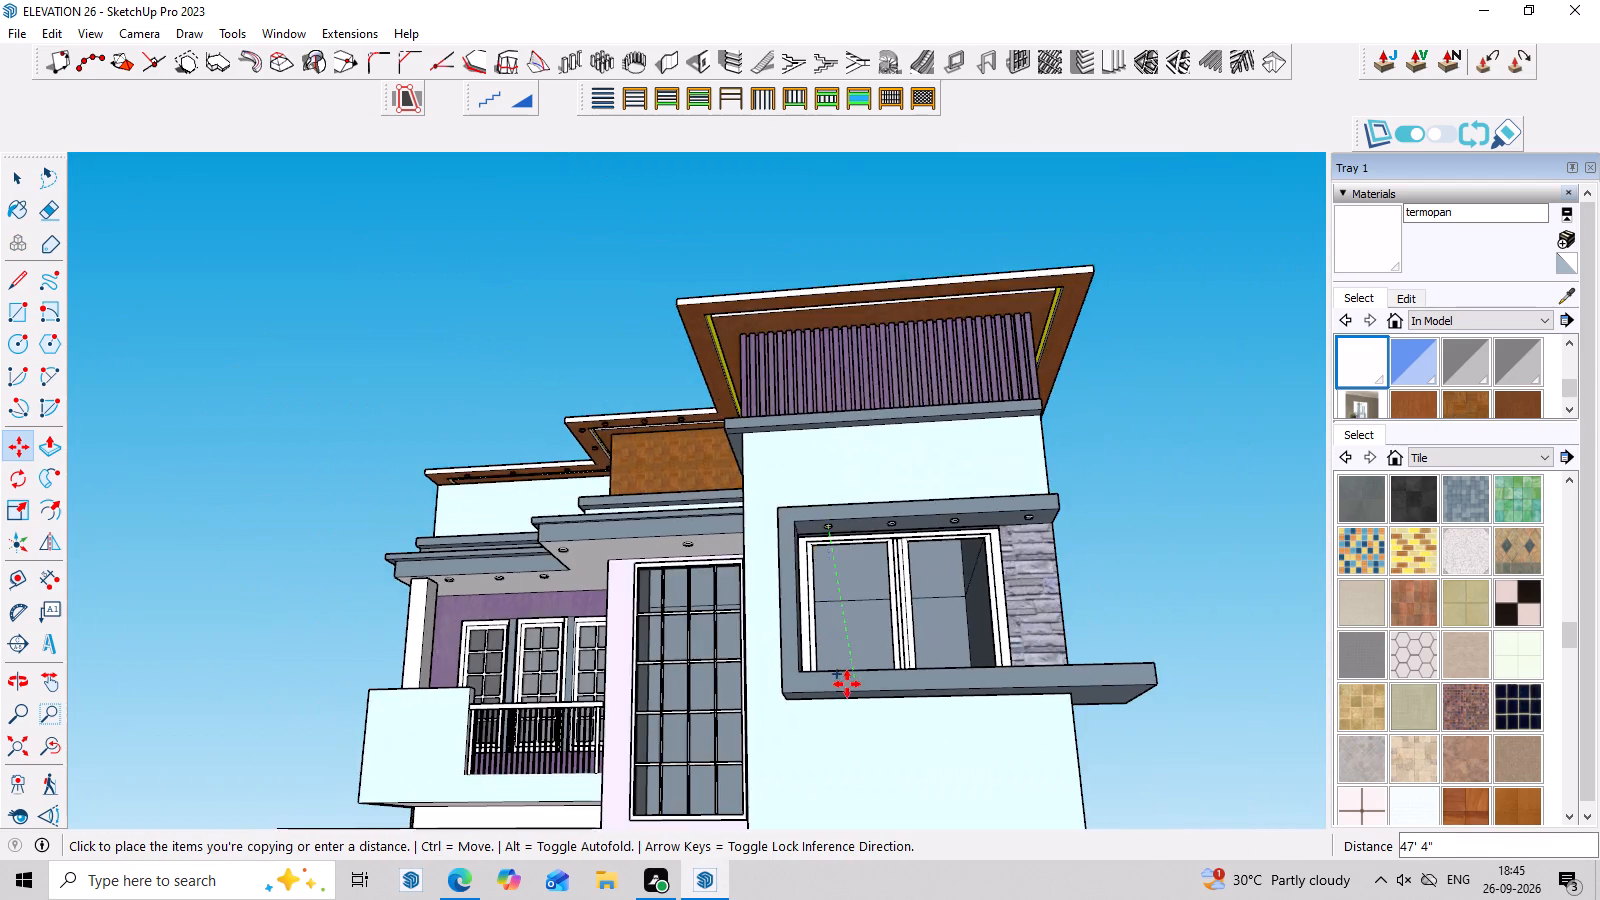
pyautogui.scroll(-6, 847, 684)
pyautogui.scroll(6, 849, 775)
pyautogui.moveTo(838, 809); pyautogui.dragTo(866, 634, button='middle')
pyautogui.scroll(8, 861, 673)
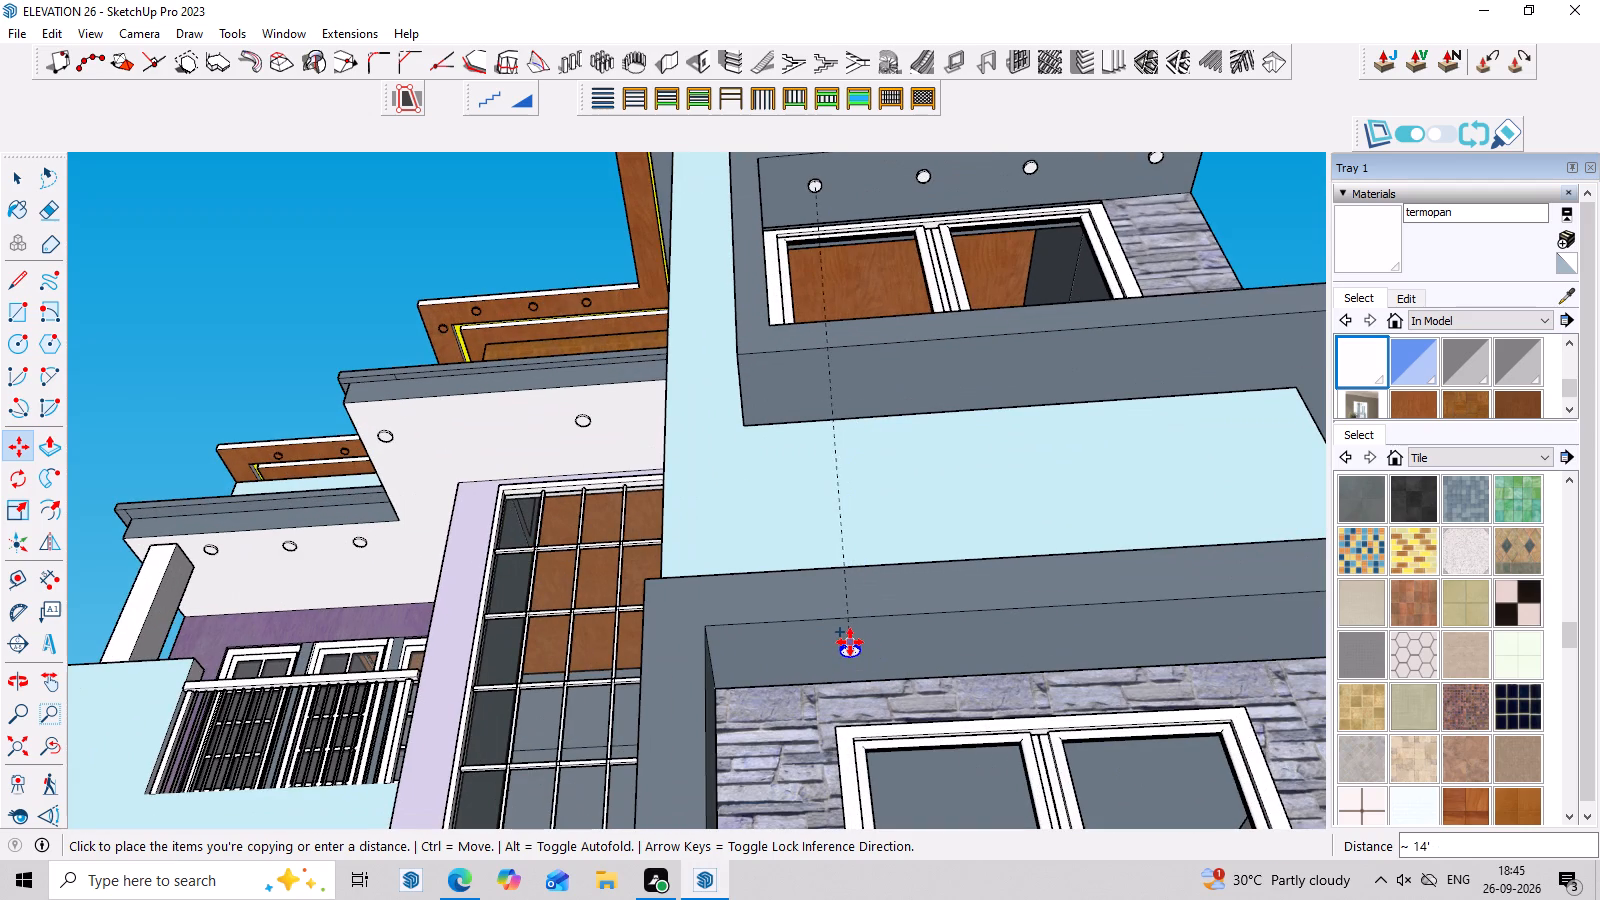
pyautogui.click(850, 642)
# Copy the new light disc about 3' 7" along the underside of the ground-floor window surround.
pyautogui.scroll(6, 857, 687)
pyautogui.scroll(6, 851, 593)
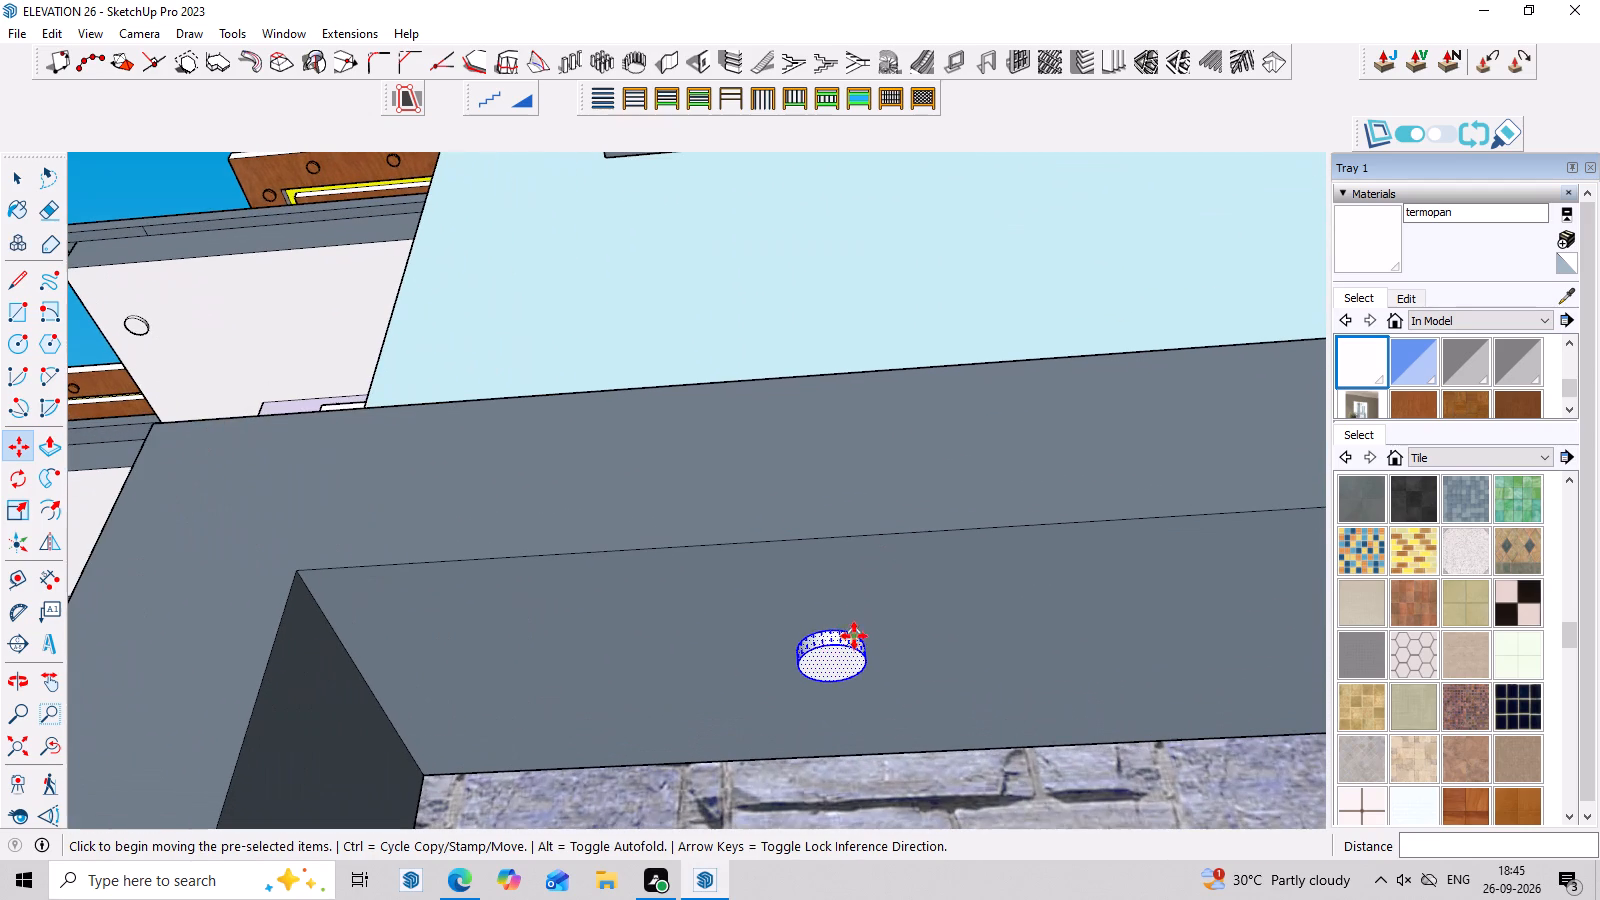
pyautogui.click(852, 651)
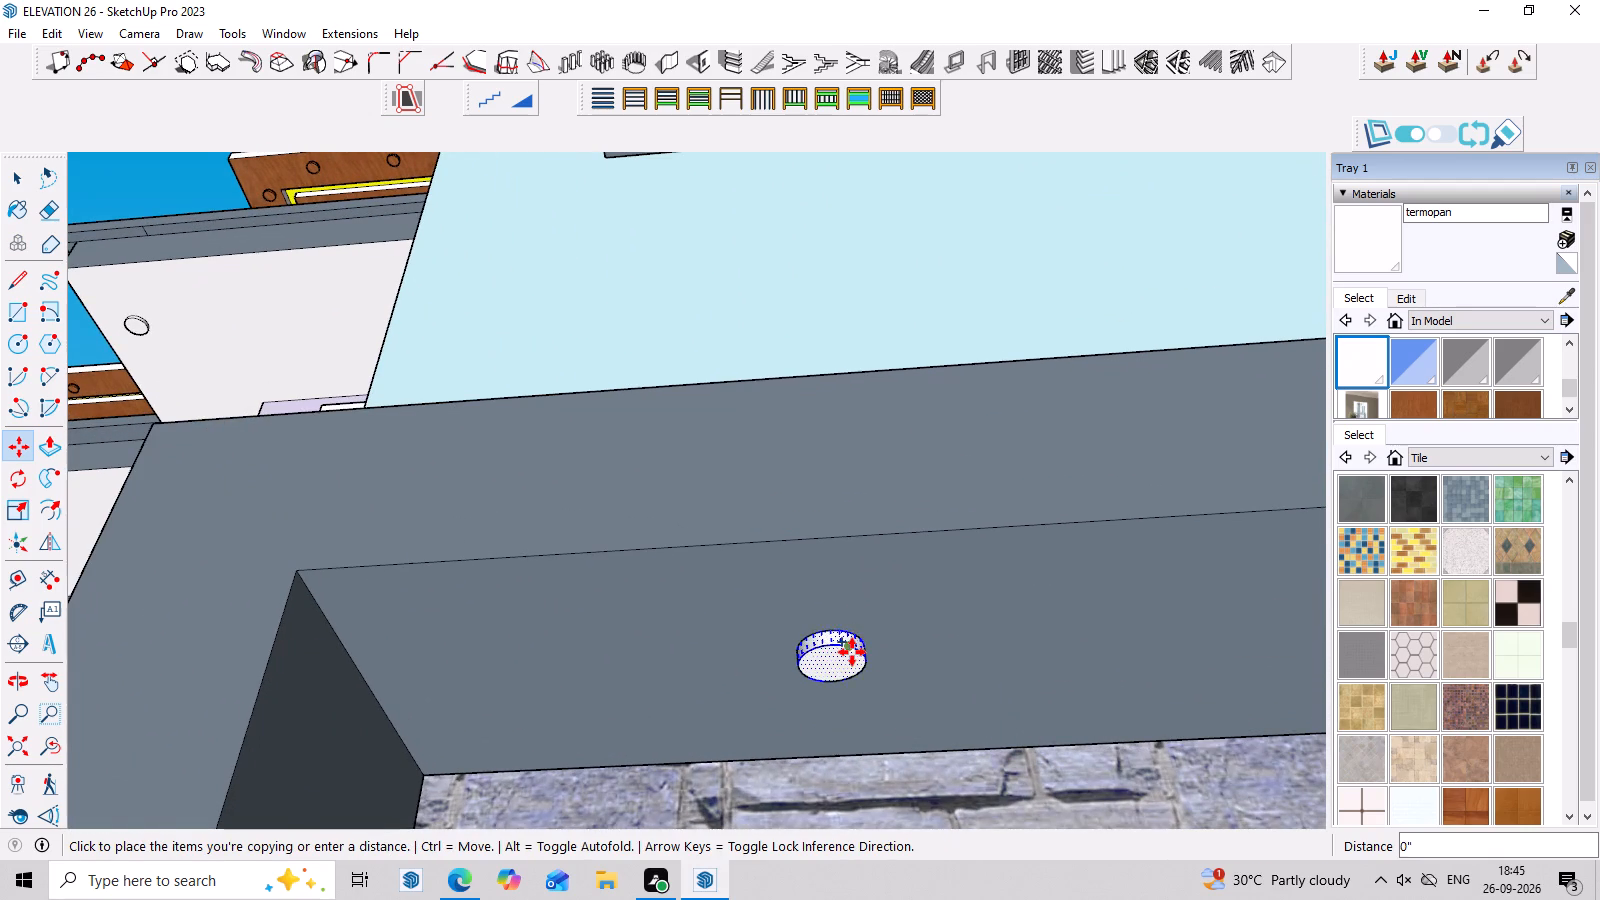
pyautogui.scroll(-3, 852, 652)
pyautogui.scroll(-14, 986, 672)
pyautogui.scroll(-4, 875, 612)
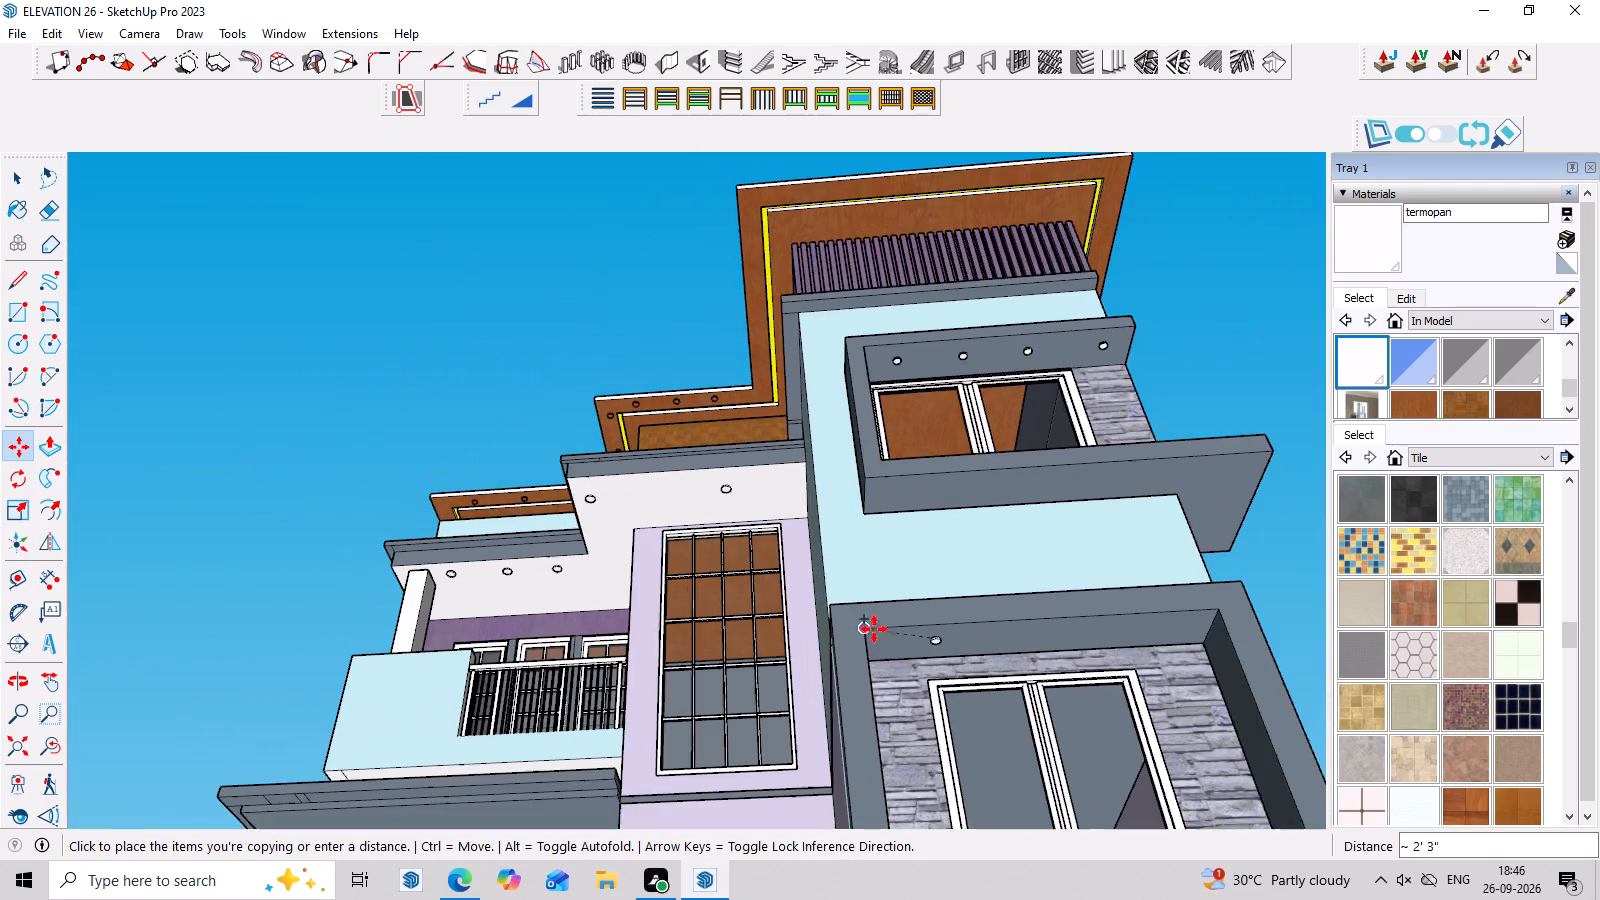
pyautogui.scroll(-2, 948, 637)
pyautogui.scroll(7, 1029, 644)
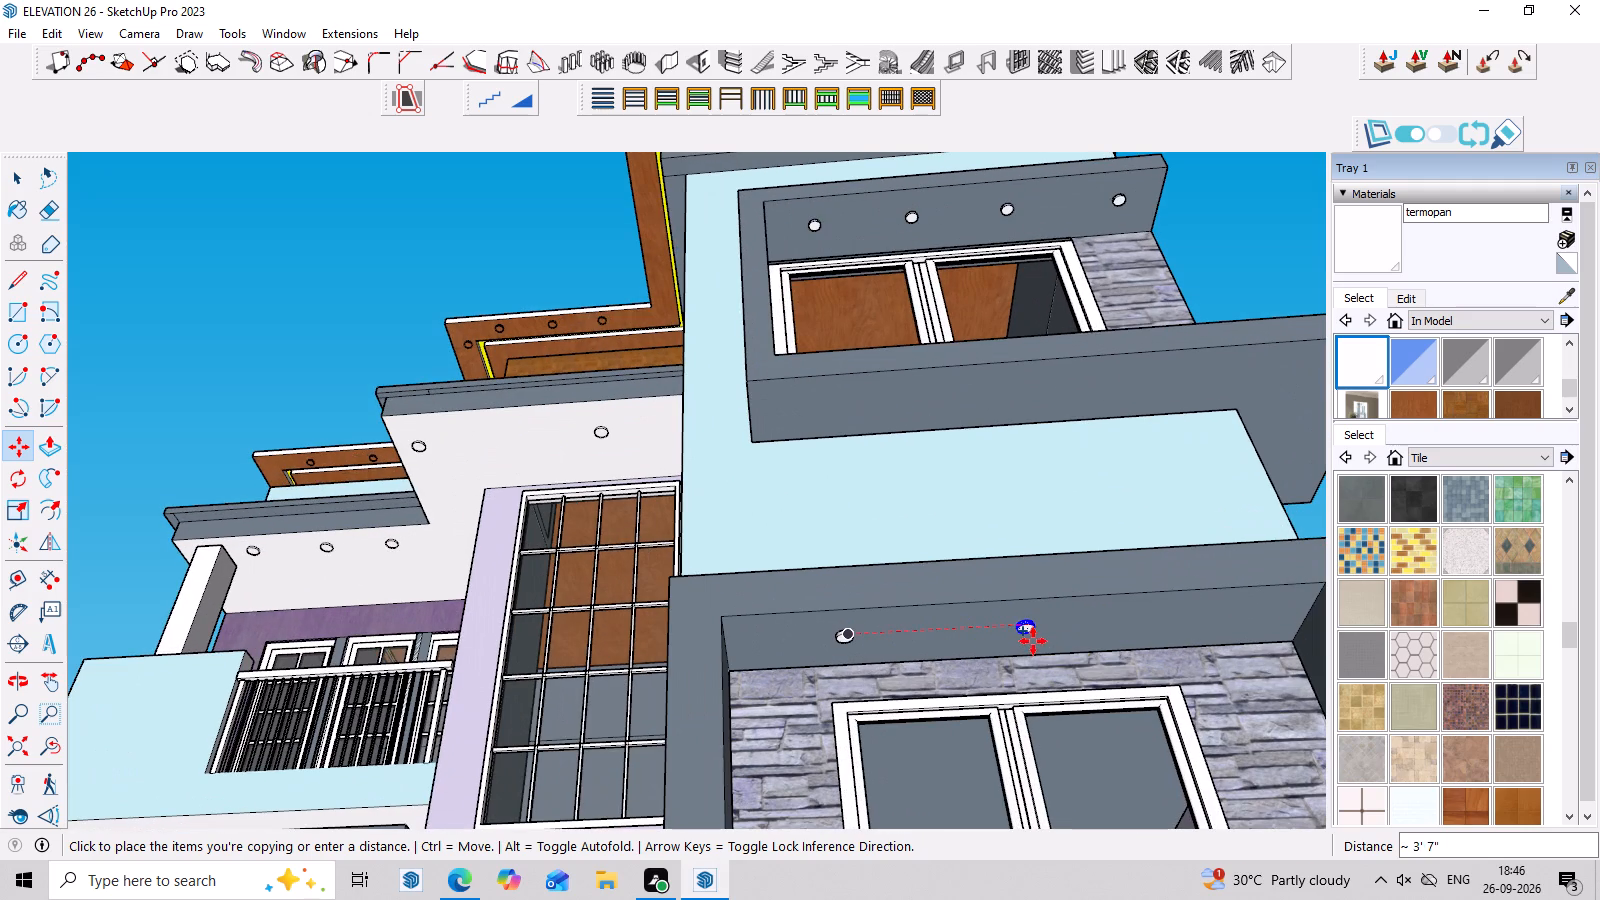
pyautogui.click(1036, 639)
# Copy the second ground-floor light disc along the surround's underside to a third position near its stone-clad far end.
pyautogui.click(1037, 626)
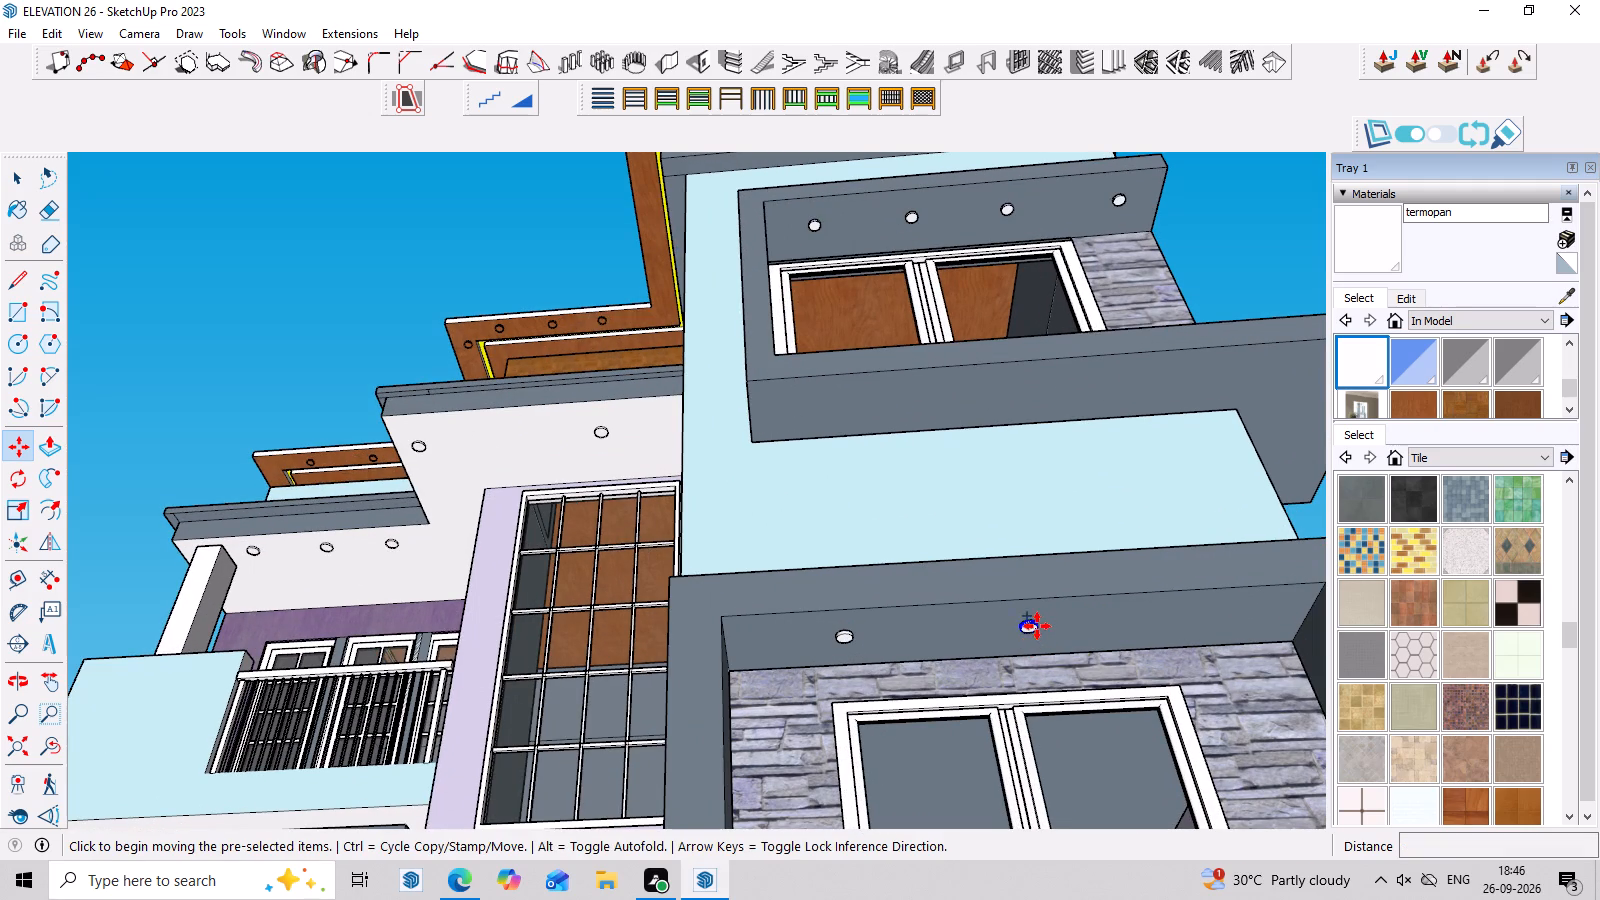
pyautogui.click(1224, 615)
# Open the group holding the stray edges floating beside the house, delete those edges and close the group.
pyautogui.scroll(-3, 949, 618)
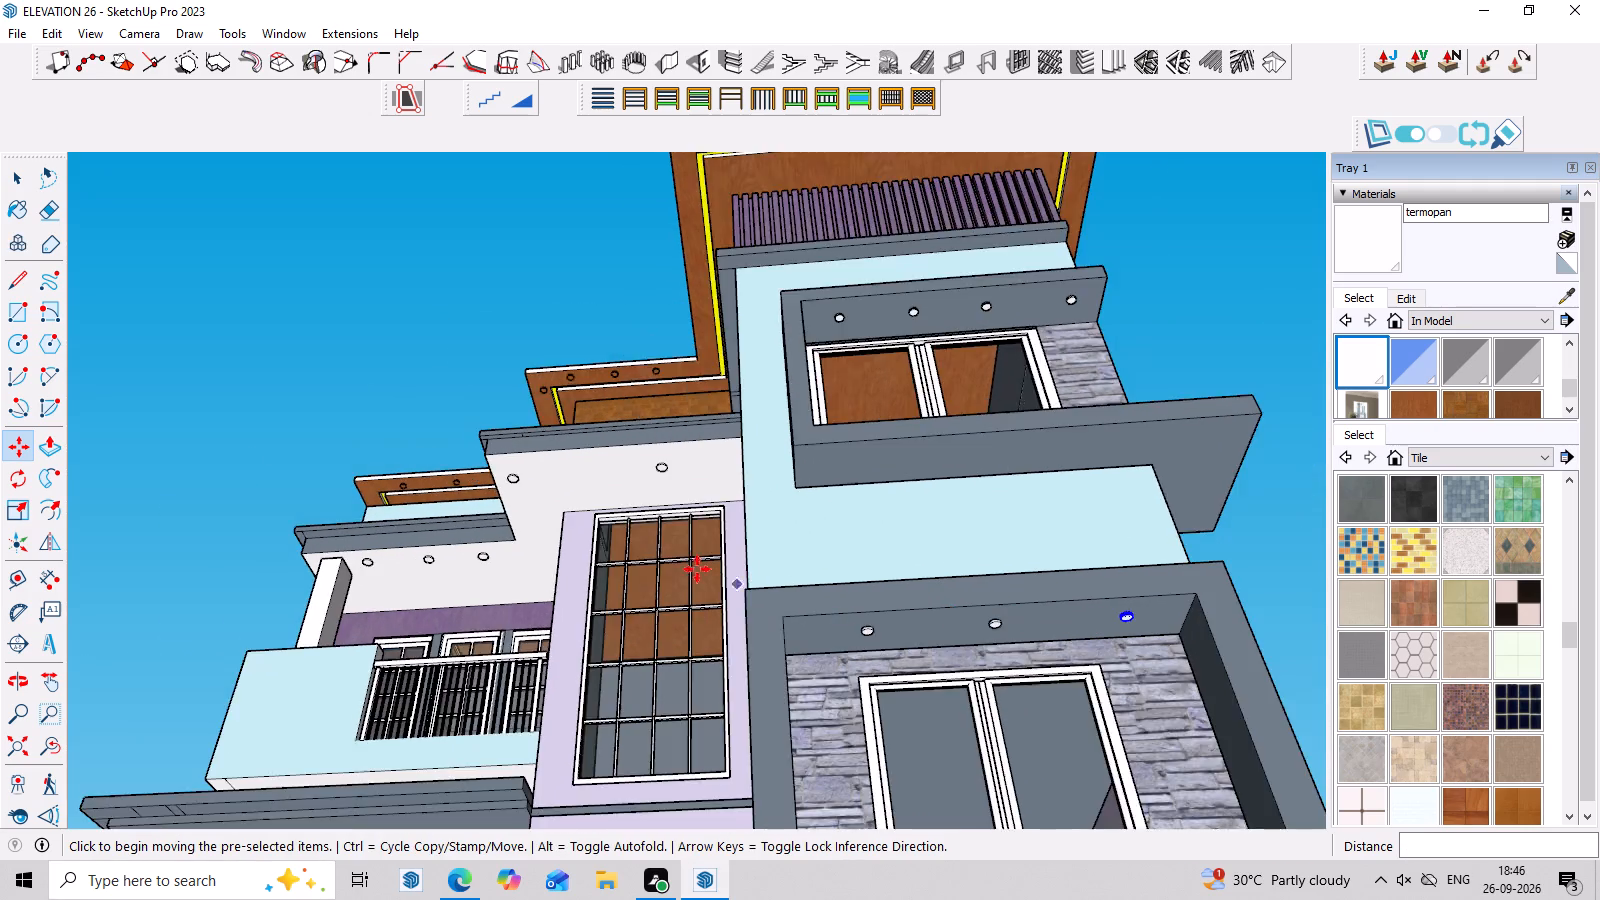
pyautogui.scroll(-7, 697, 569)
pyautogui.moveTo(918, 603); pyautogui.dragTo(924, 794, button='middle')
pyautogui.scroll(-4, 1069, 549)
pyautogui.moveTo(1075, 588); pyautogui.dragTo(1056, 792, button='middle')
pyautogui.scroll(3, 1029, 558)
pyautogui.press('space')
pyautogui.moveTo(1266, 668); pyautogui.dragTo(1233, 719)
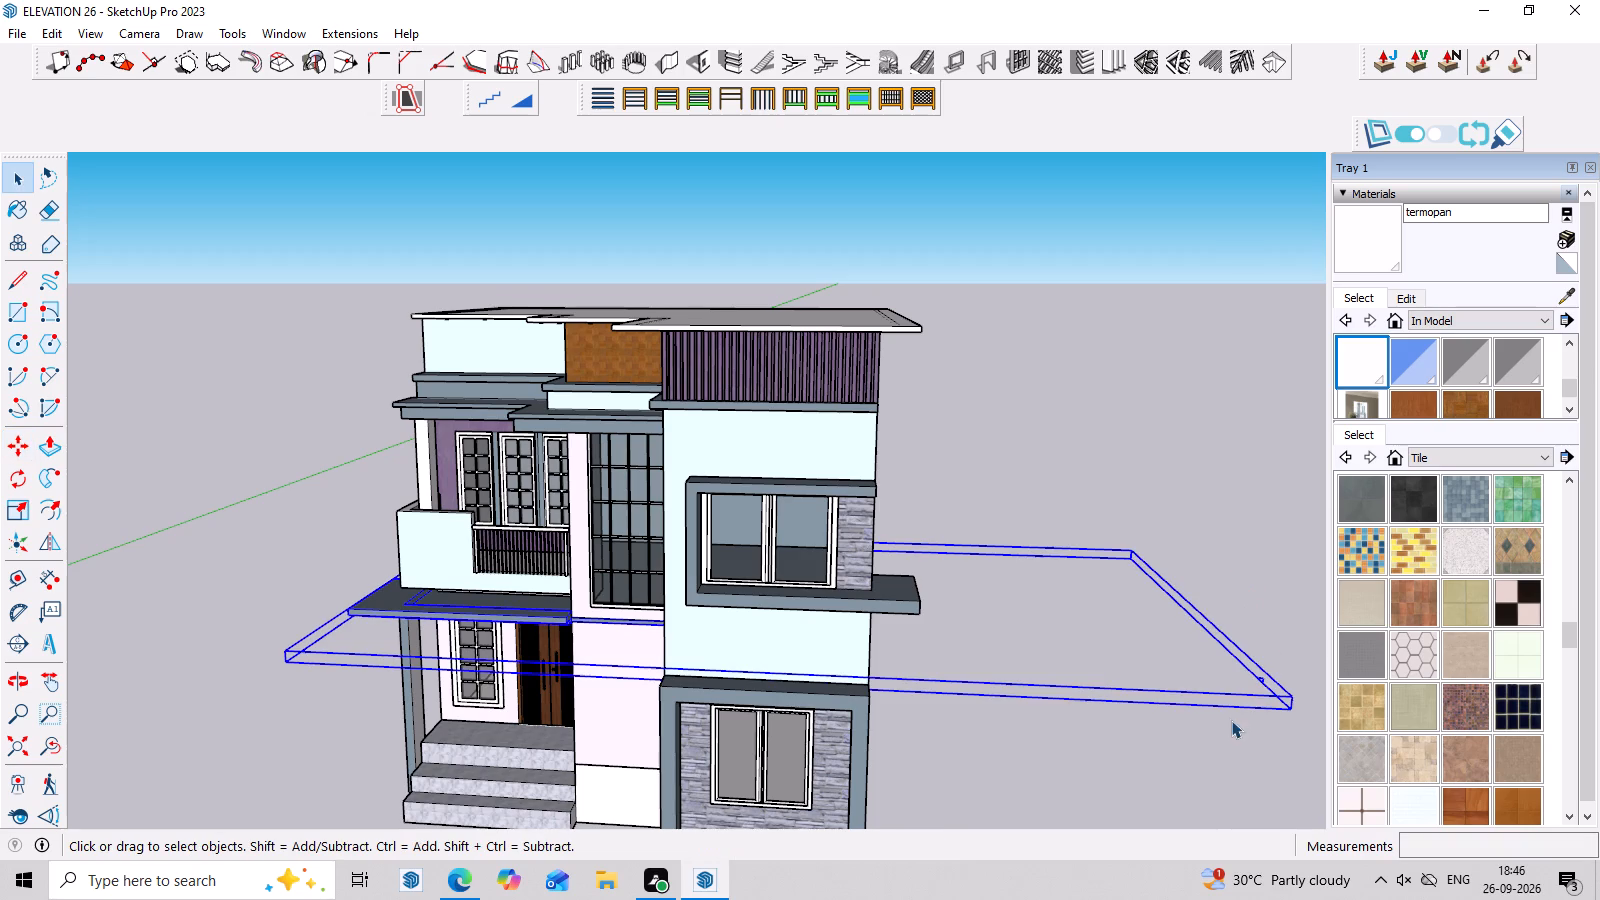
pyautogui.press('space')
pyautogui.click(1112, 497)
pyautogui.scroll(2, 1254, 677)
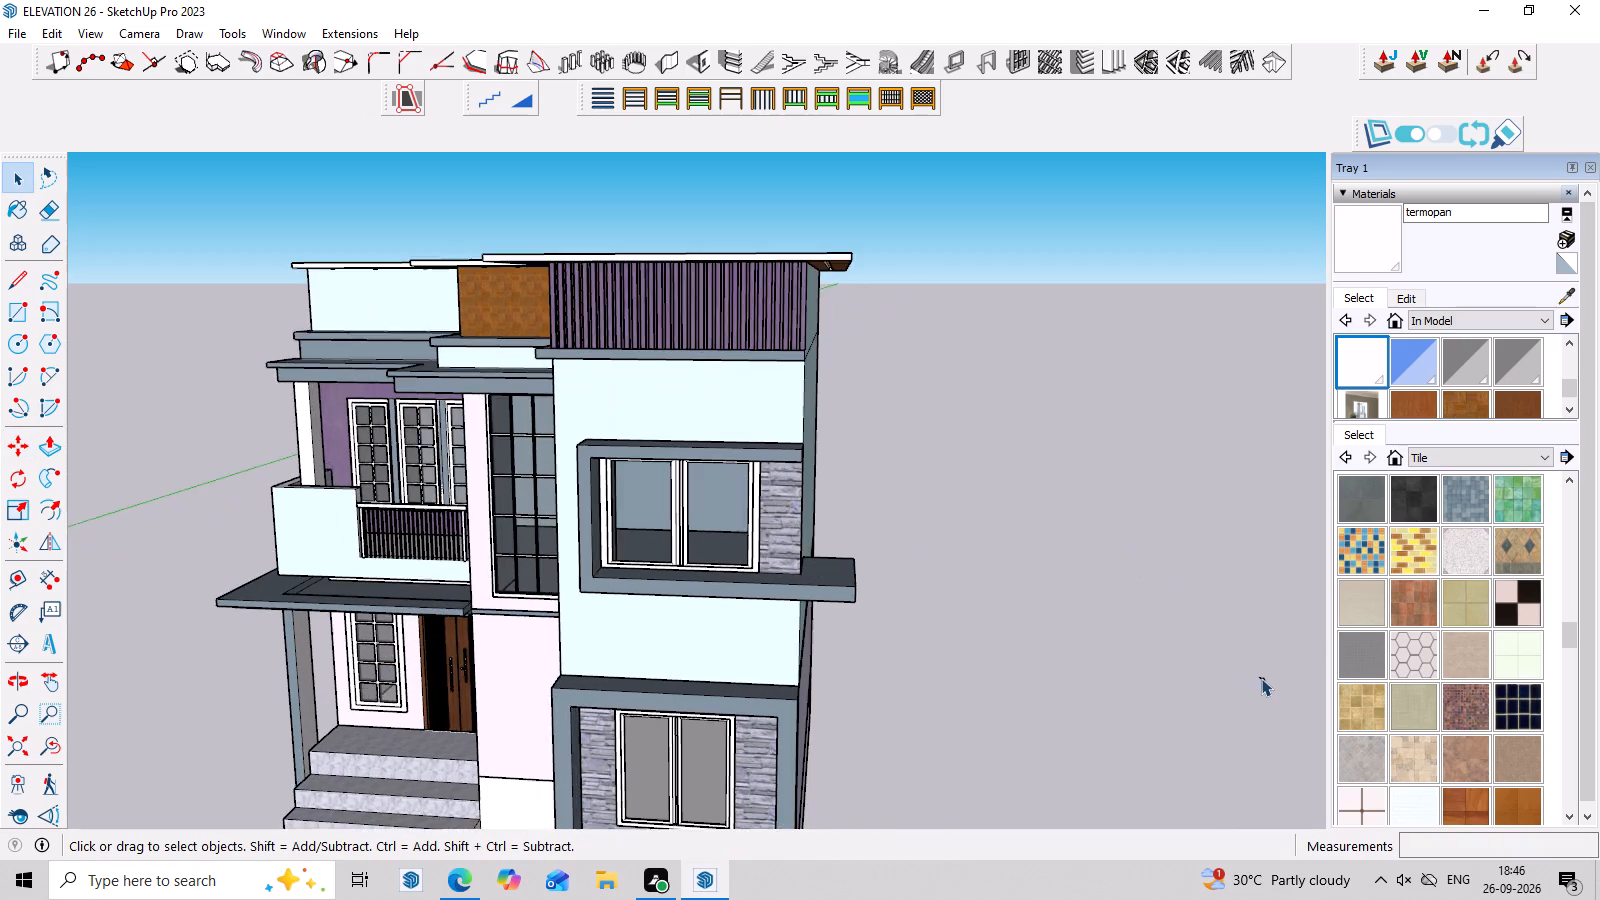
pyautogui.scroll(3, 1263, 678)
pyautogui.click(1265, 678)
pyautogui.scroll(3, 1265, 678)
pyautogui.doubleClick(1259, 683)
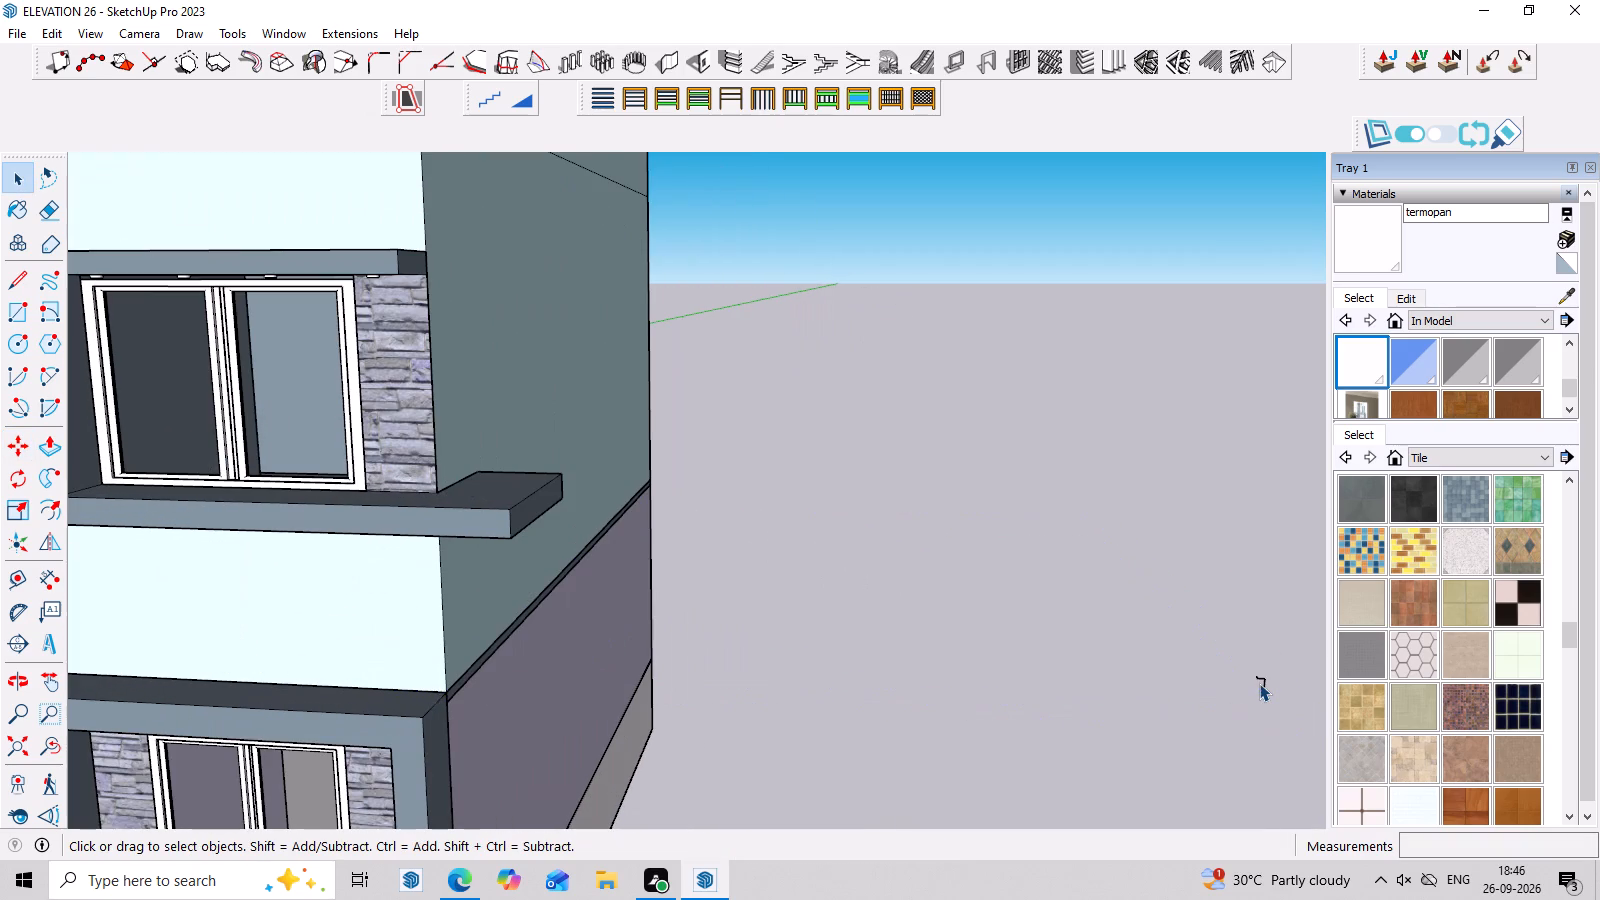
pyautogui.click(1266, 673)
pyautogui.moveTo(1267, 672); pyautogui.dragTo(1256, 698)
pyautogui.moveTo(1274, 661); pyautogui.dragTo(1238, 713)
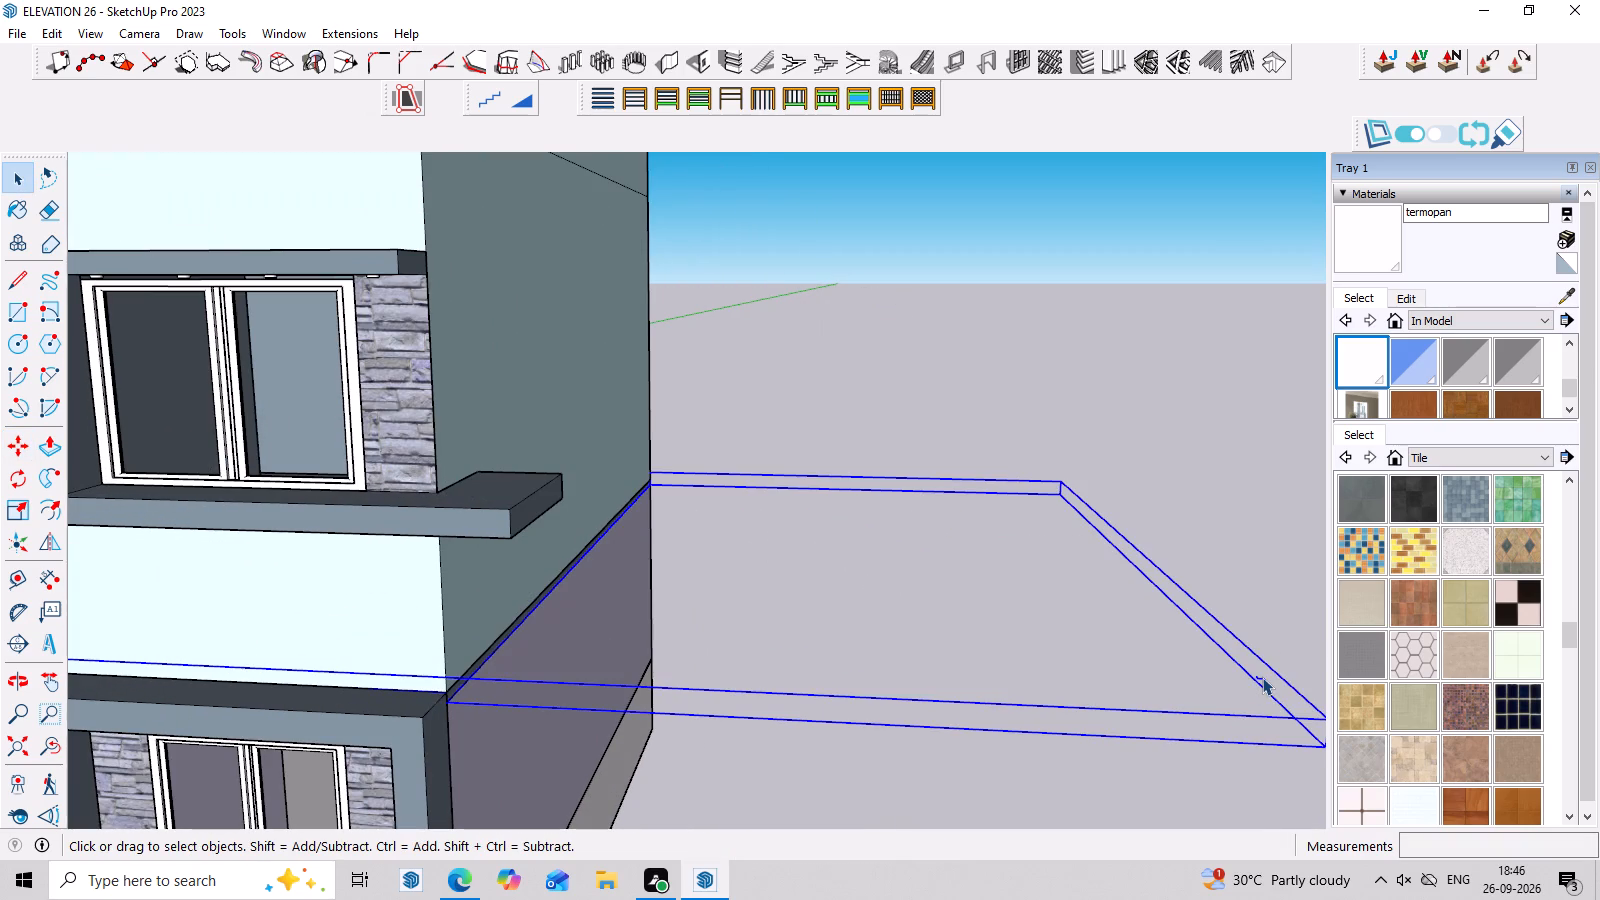
pyautogui.doubleClick(1262, 677)
pyautogui.scroll(3, 1262, 677)
pyautogui.moveTo(1269, 667); pyautogui.dragTo(1241, 707)
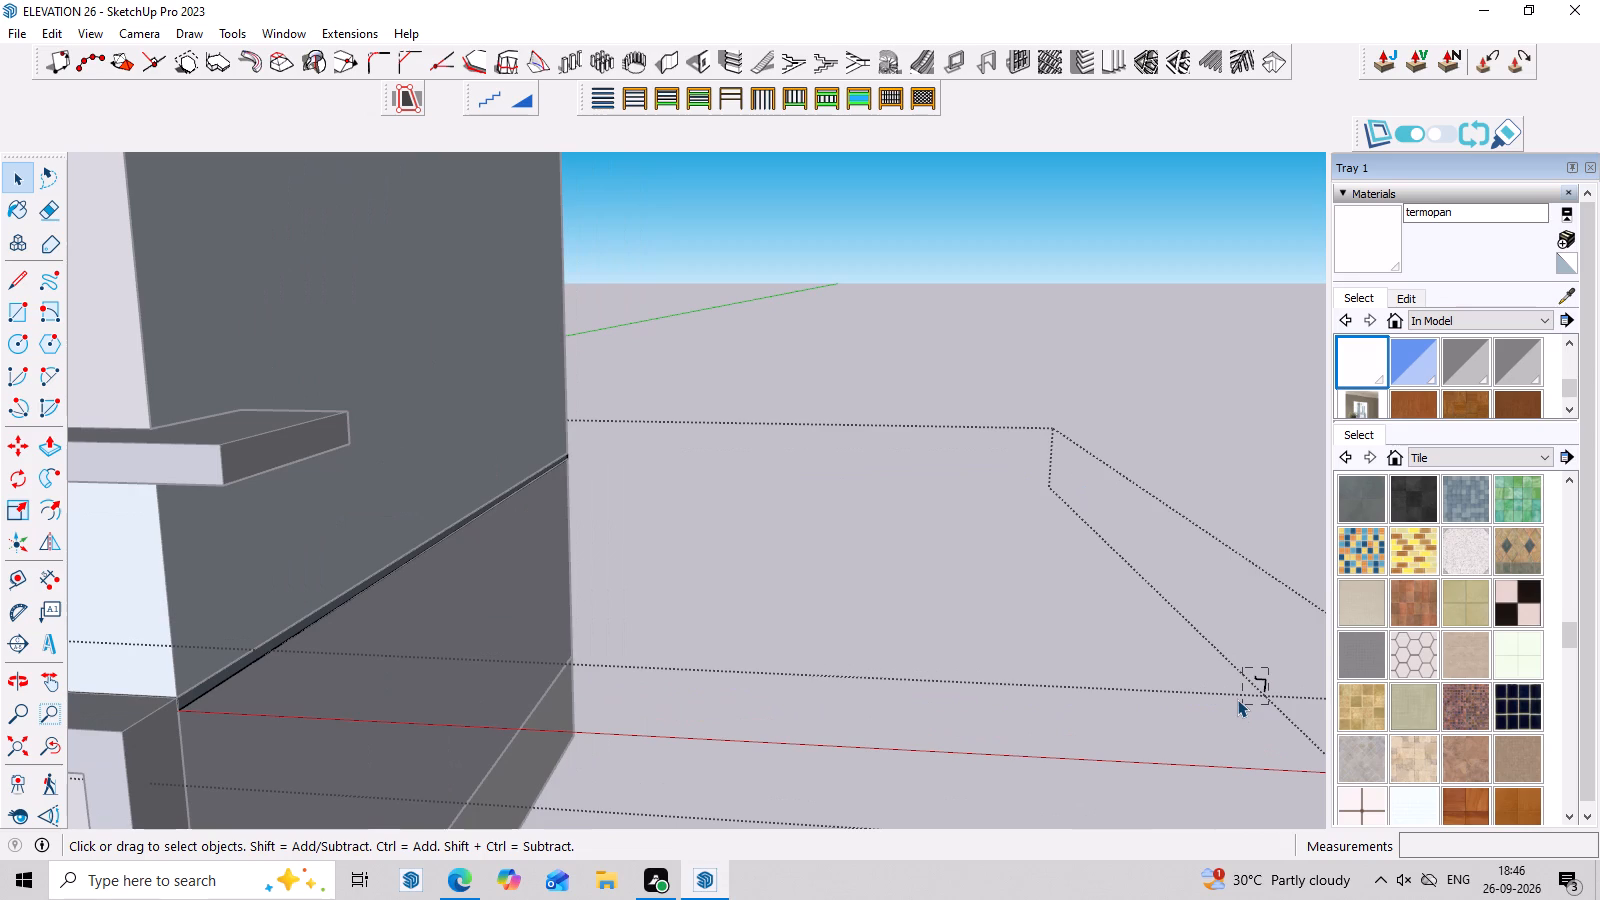
pyautogui.press('Delete')
pyautogui.click(1126, 362)
# Choose the bright yellow Color E05 from the Colors material collection as the paint material.
pyautogui.scroll(-12, 1154, 560)
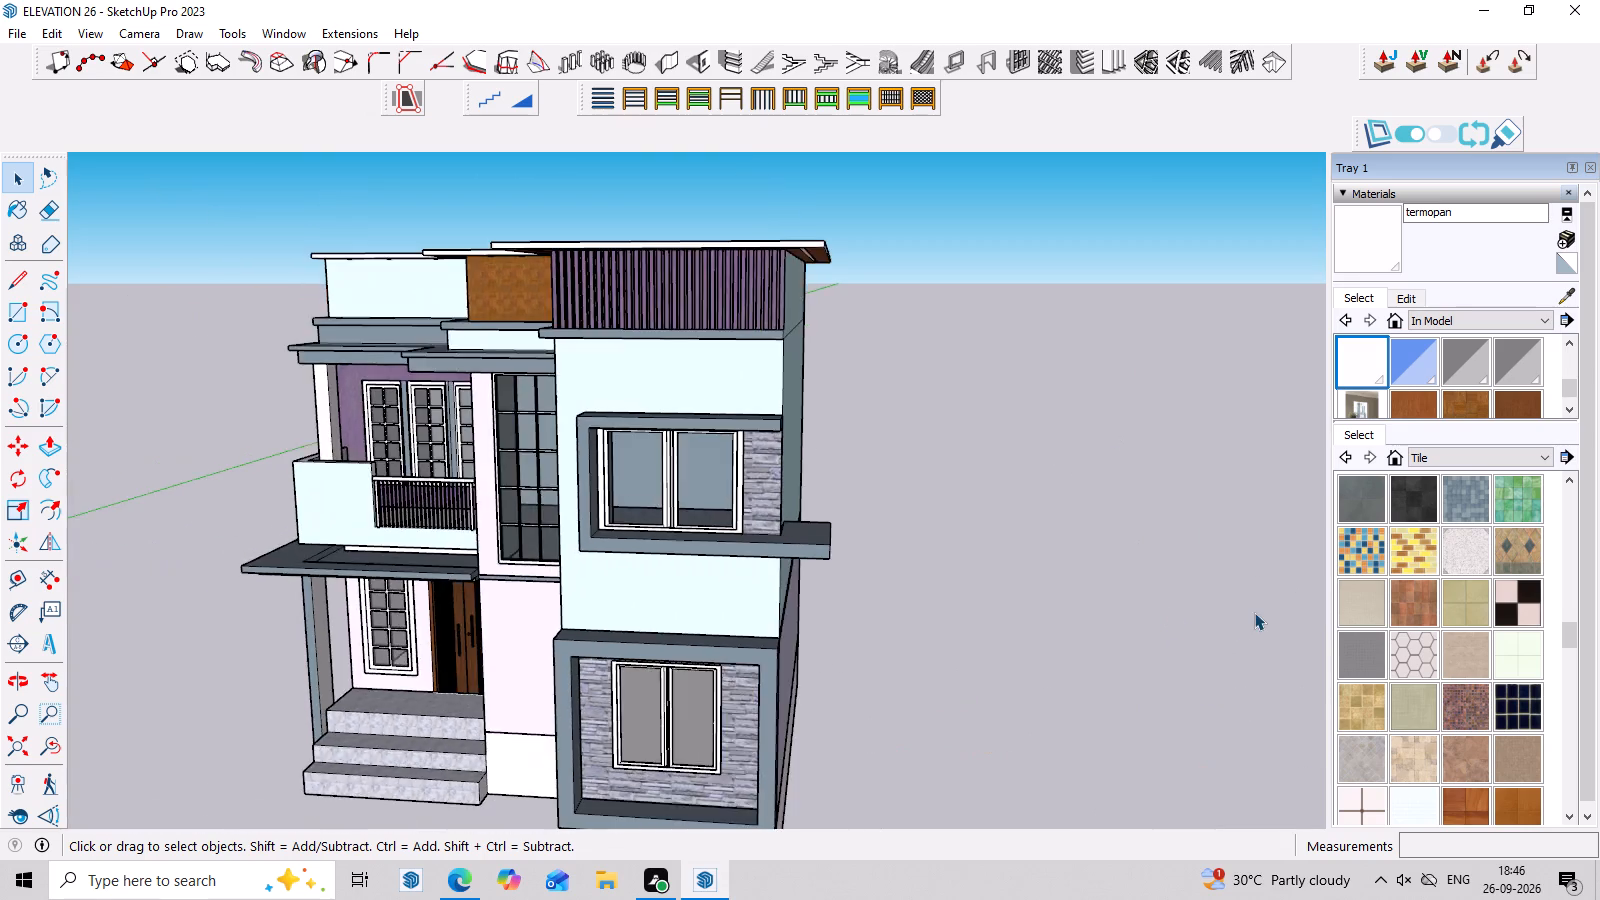
pyautogui.scroll(-4, 1254, 610)
pyautogui.moveTo(1239, 629); pyautogui.dragTo(1367, 295, button='middle')
pyautogui.scroll(6, 791, 729)
pyautogui.moveTo(1110, 461); pyautogui.dragTo(1033, 451, button='middle')
pyautogui.scroll(2, 1489, 411)
pyautogui.scroll(-4, 1464, 392)
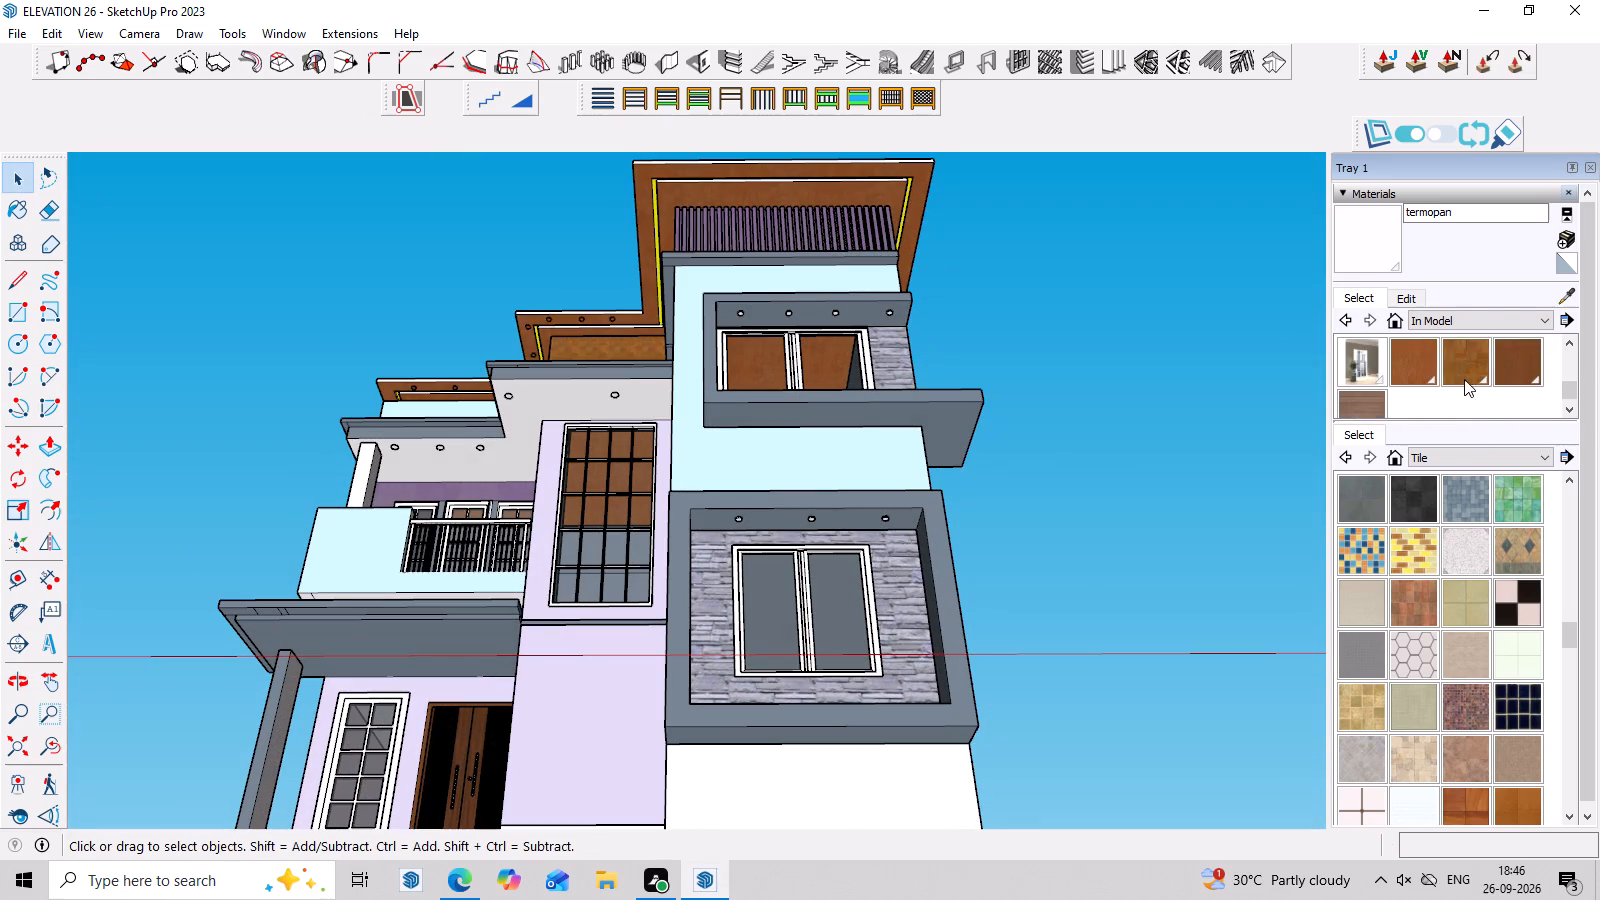
pyautogui.scroll(-3, 1464, 379)
pyautogui.click(1459, 456)
pyautogui.scroll(-4, 1442, 489)
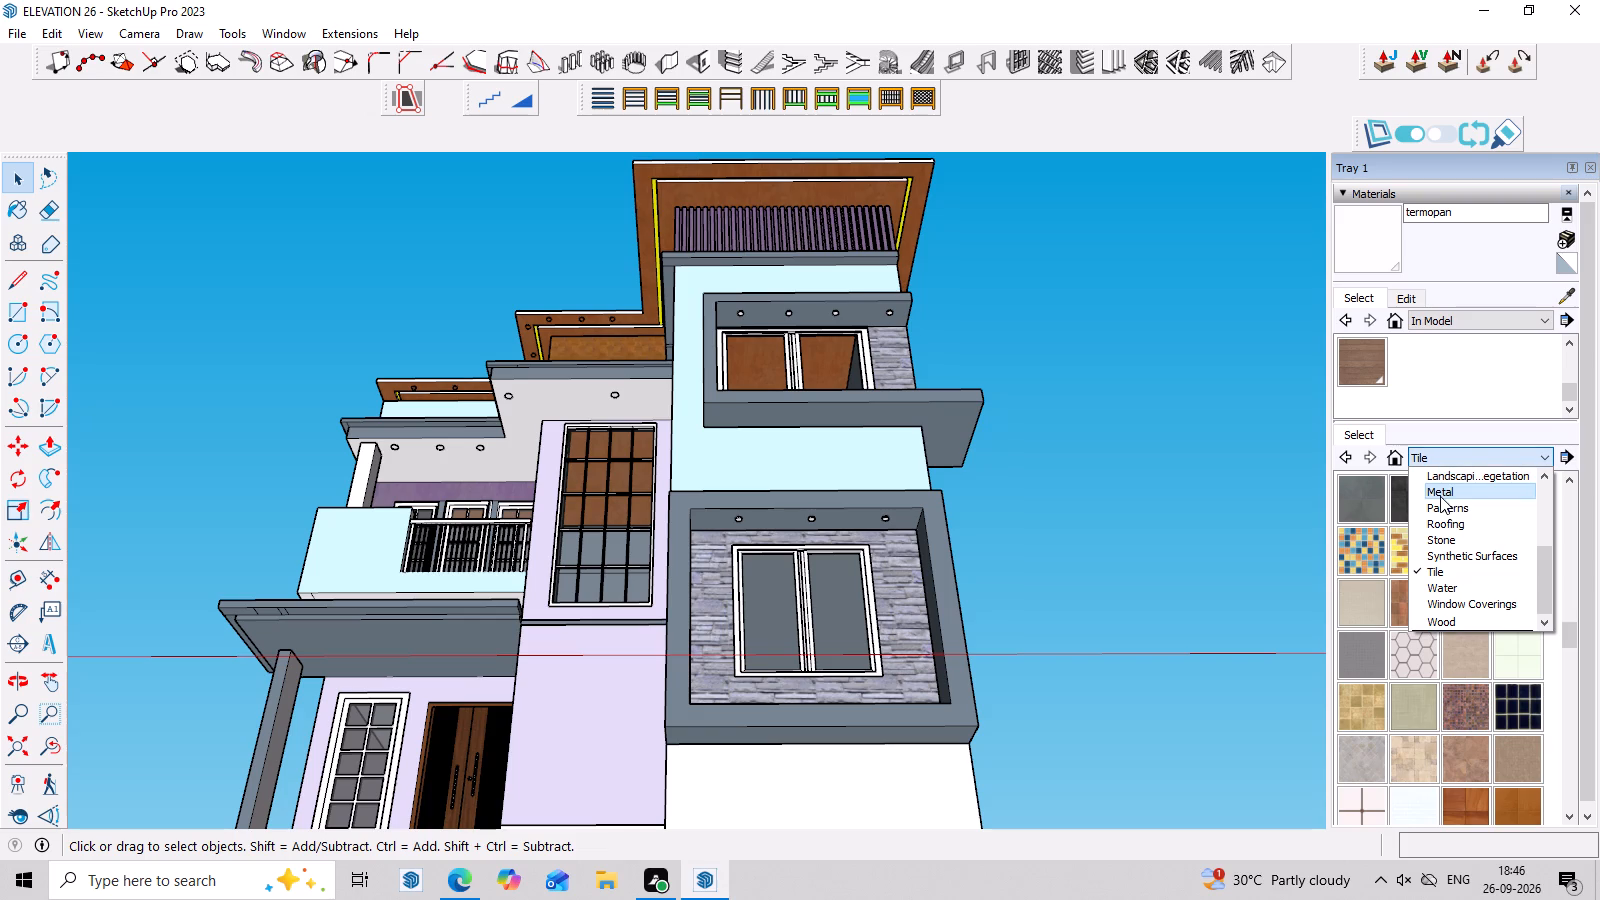
pyautogui.scroll(-3, 1440, 496)
pyautogui.scroll(7, 1466, 530)
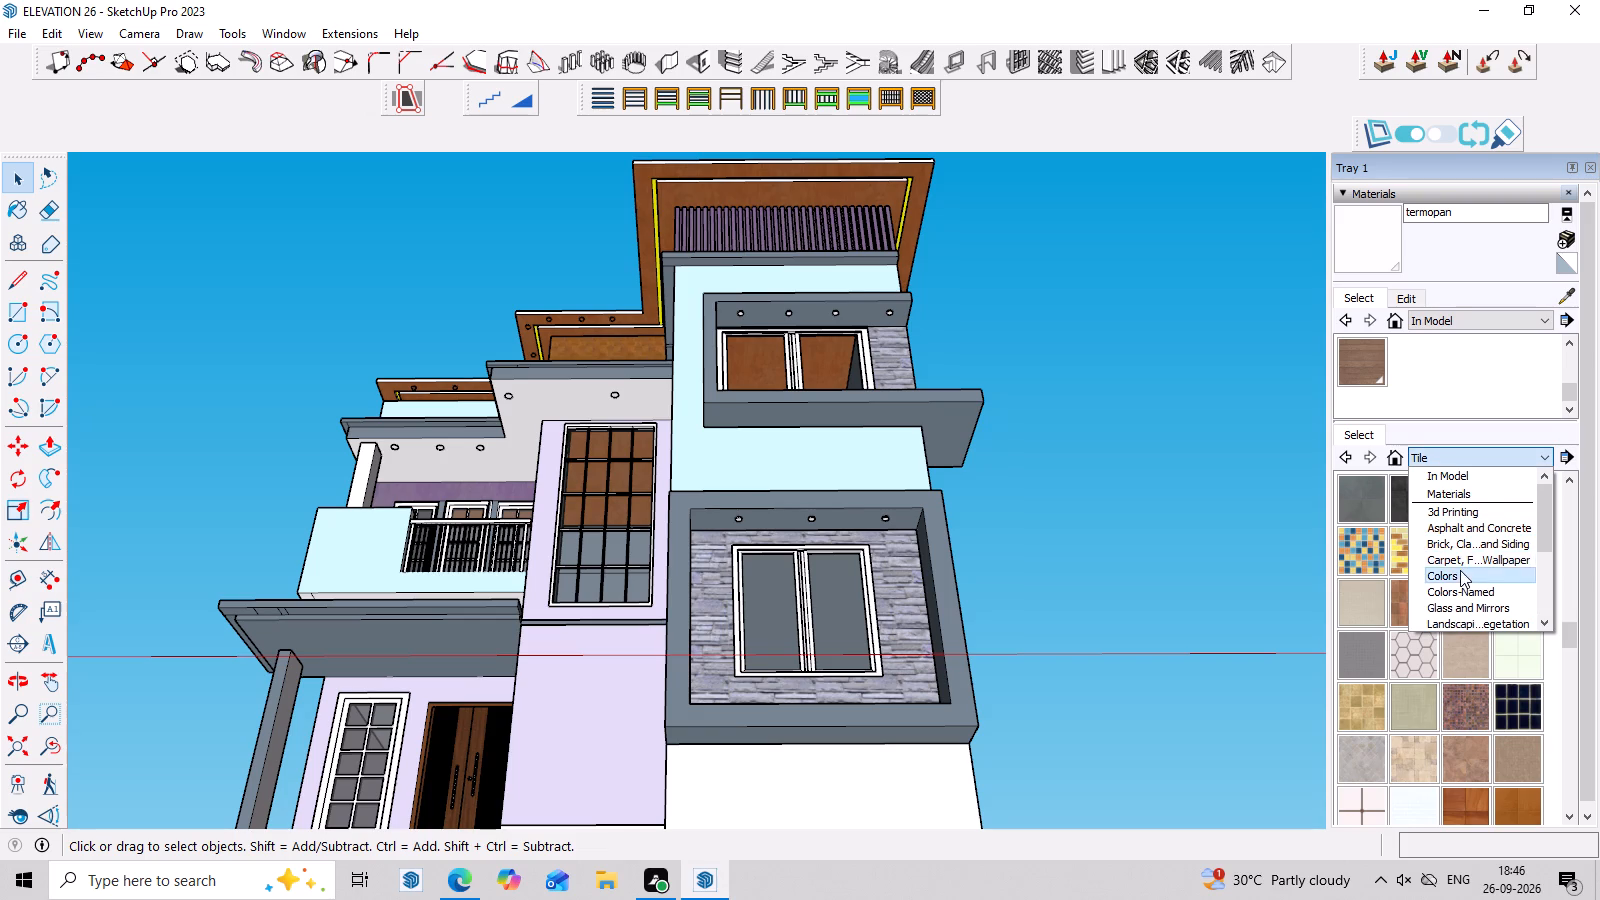
pyautogui.click(1460, 570)
pyautogui.scroll(-11, 1453, 569)
pyautogui.scroll(3, 1463, 547)
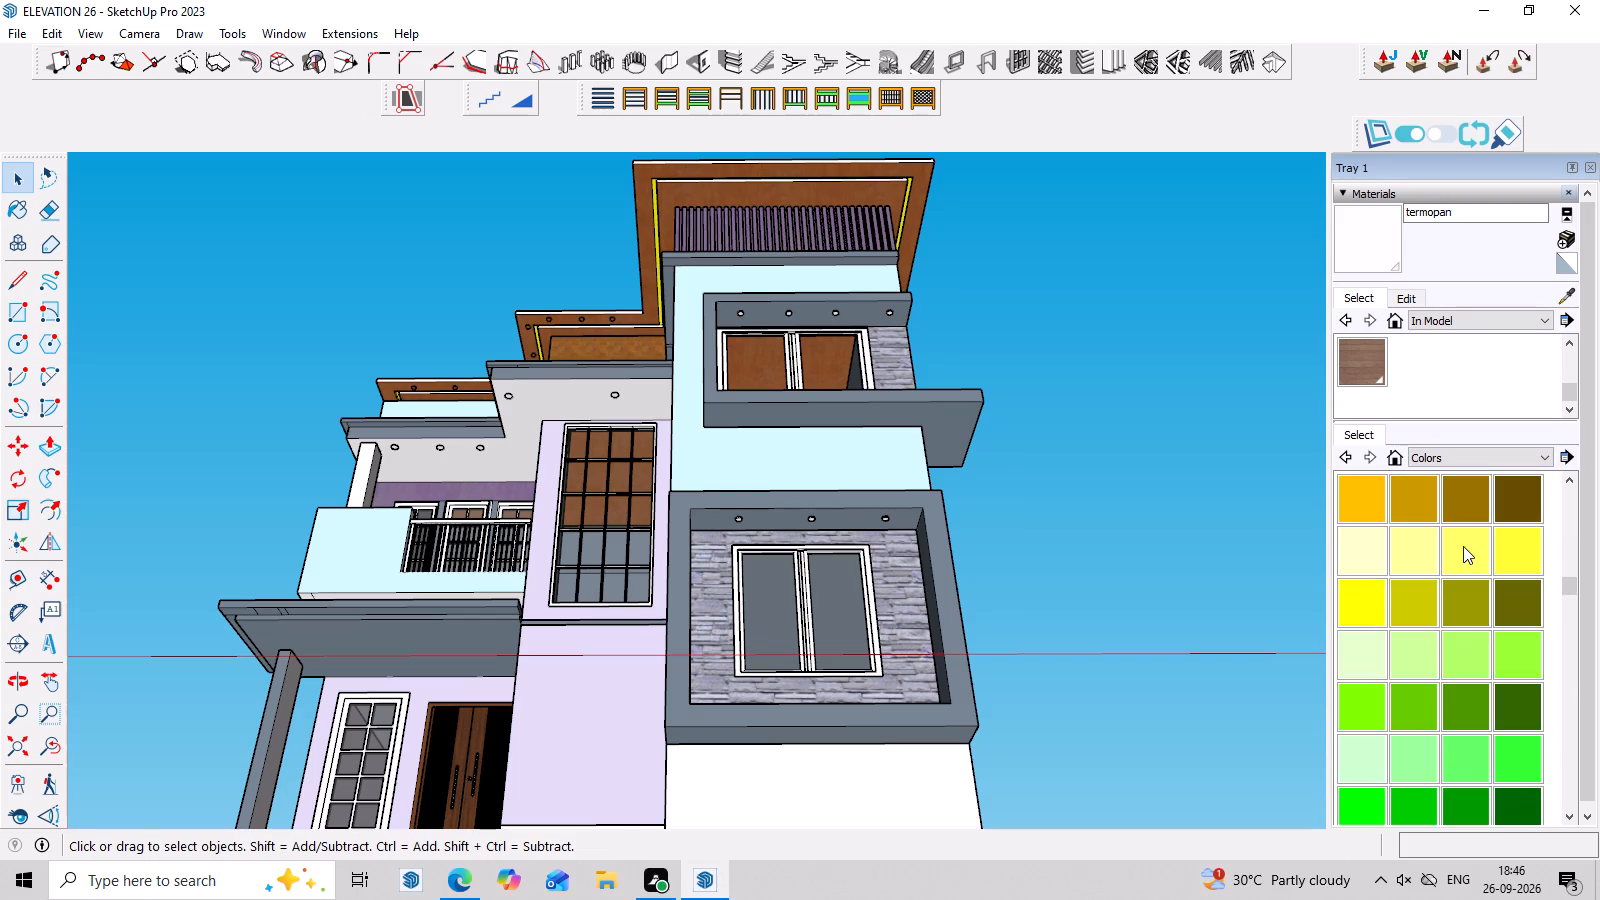
pyautogui.click(1463, 546)
pyautogui.click(1356, 610)
# Paint the faces of the three light discs under the ground-floor window surround with yellow Color E05.
pyautogui.moveTo(696, 557); pyautogui.dragTo(774, 400, button='middle')
pyautogui.scroll(1, 770, 402)
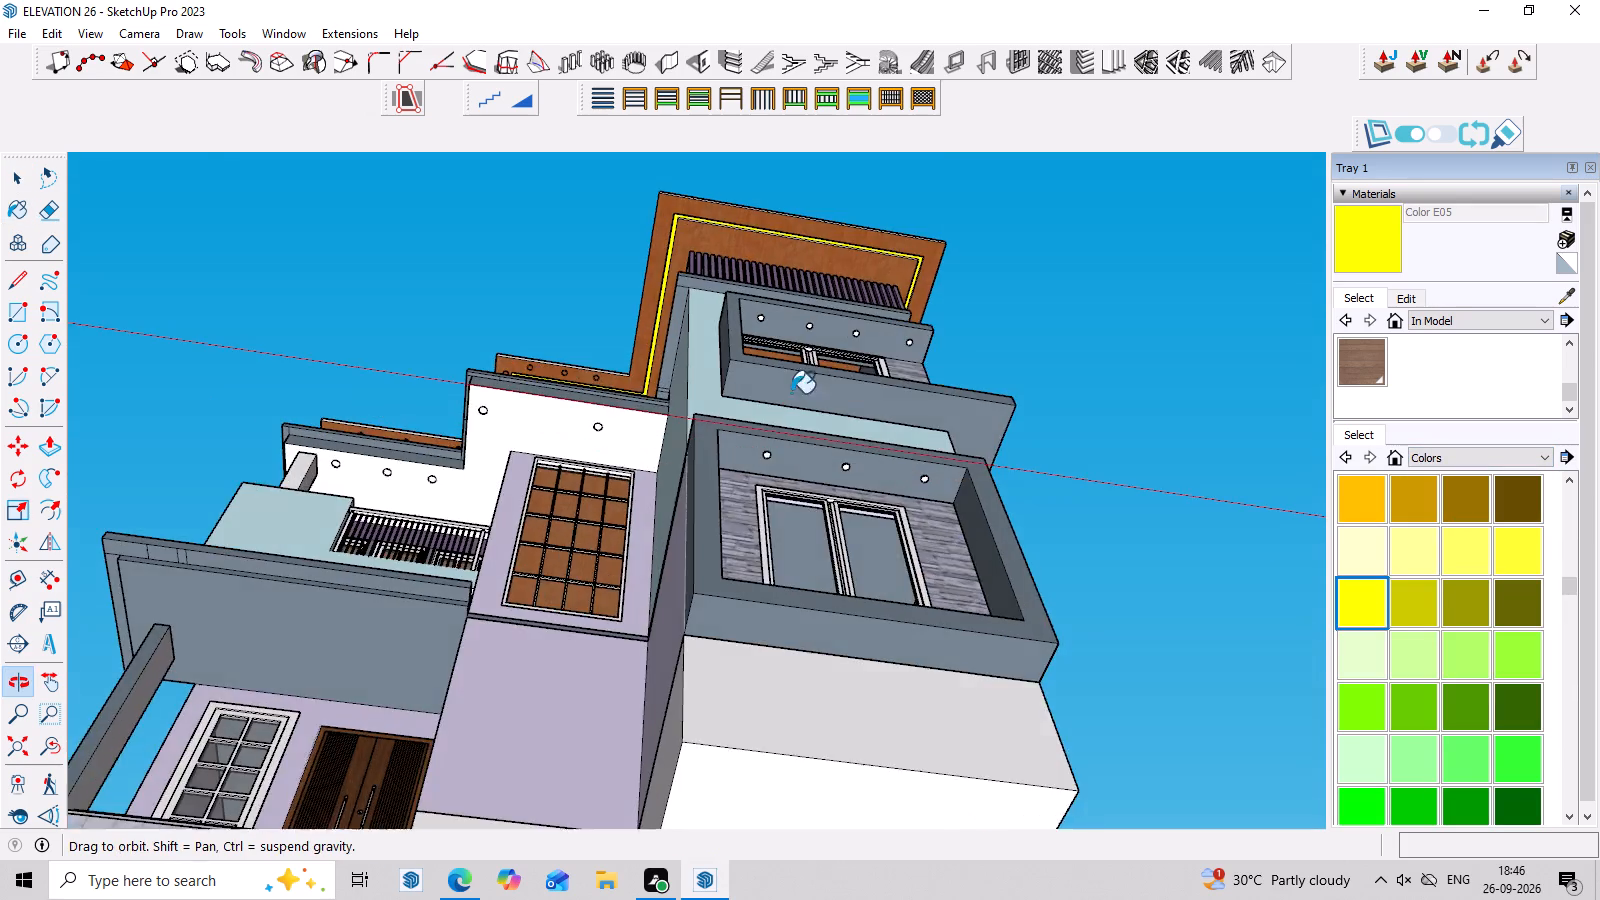
pyautogui.scroll(17, 791, 393)
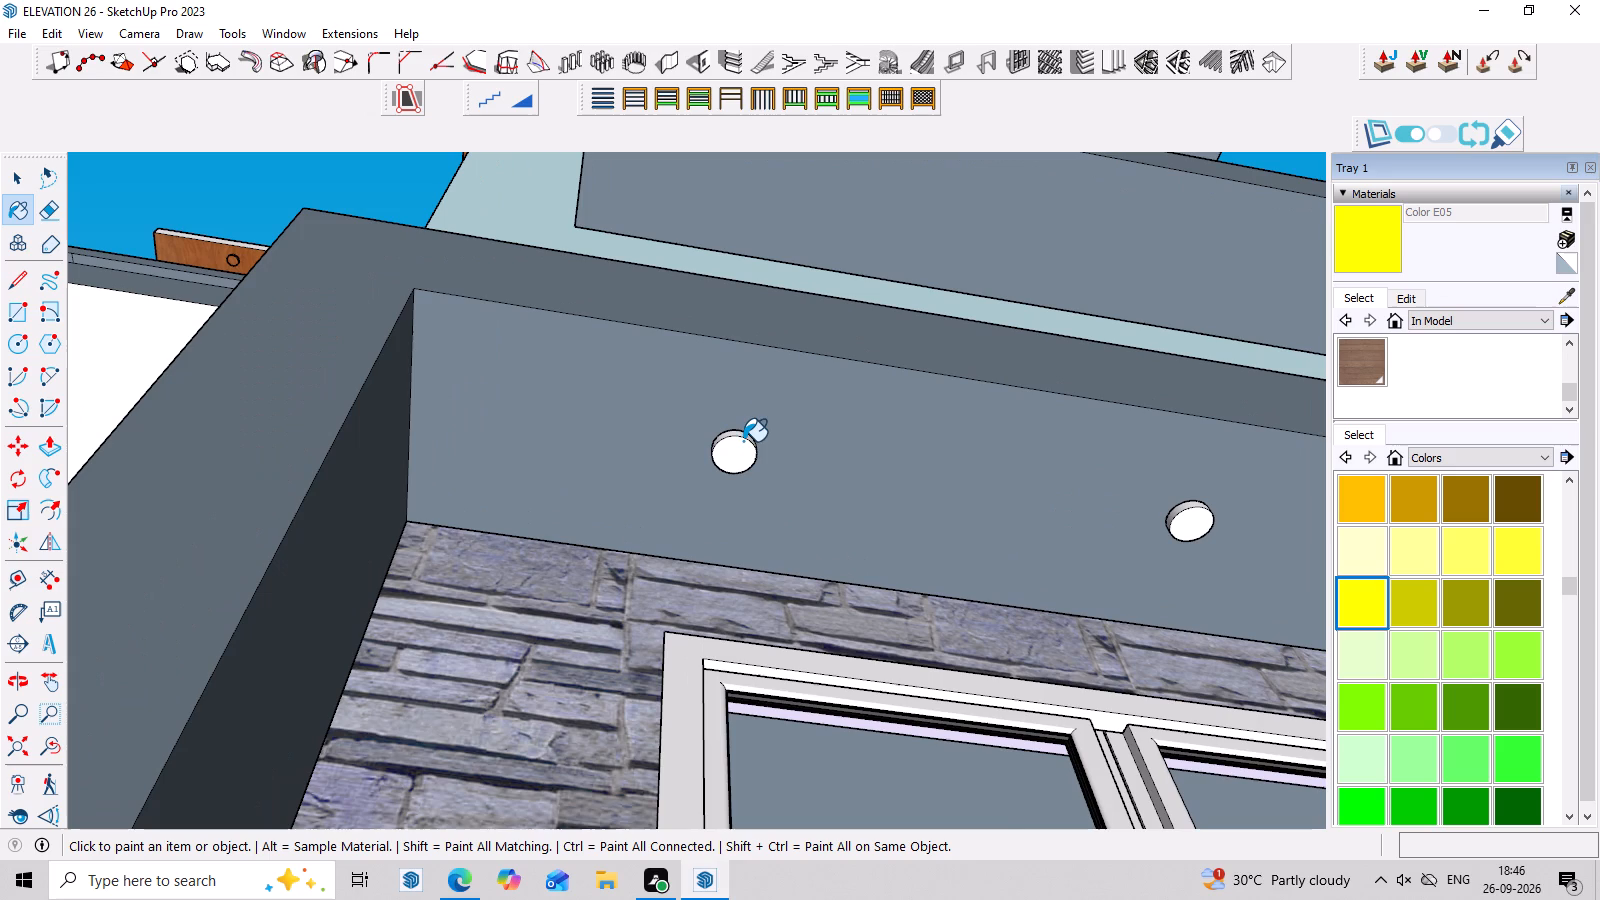
pyautogui.click(734, 453)
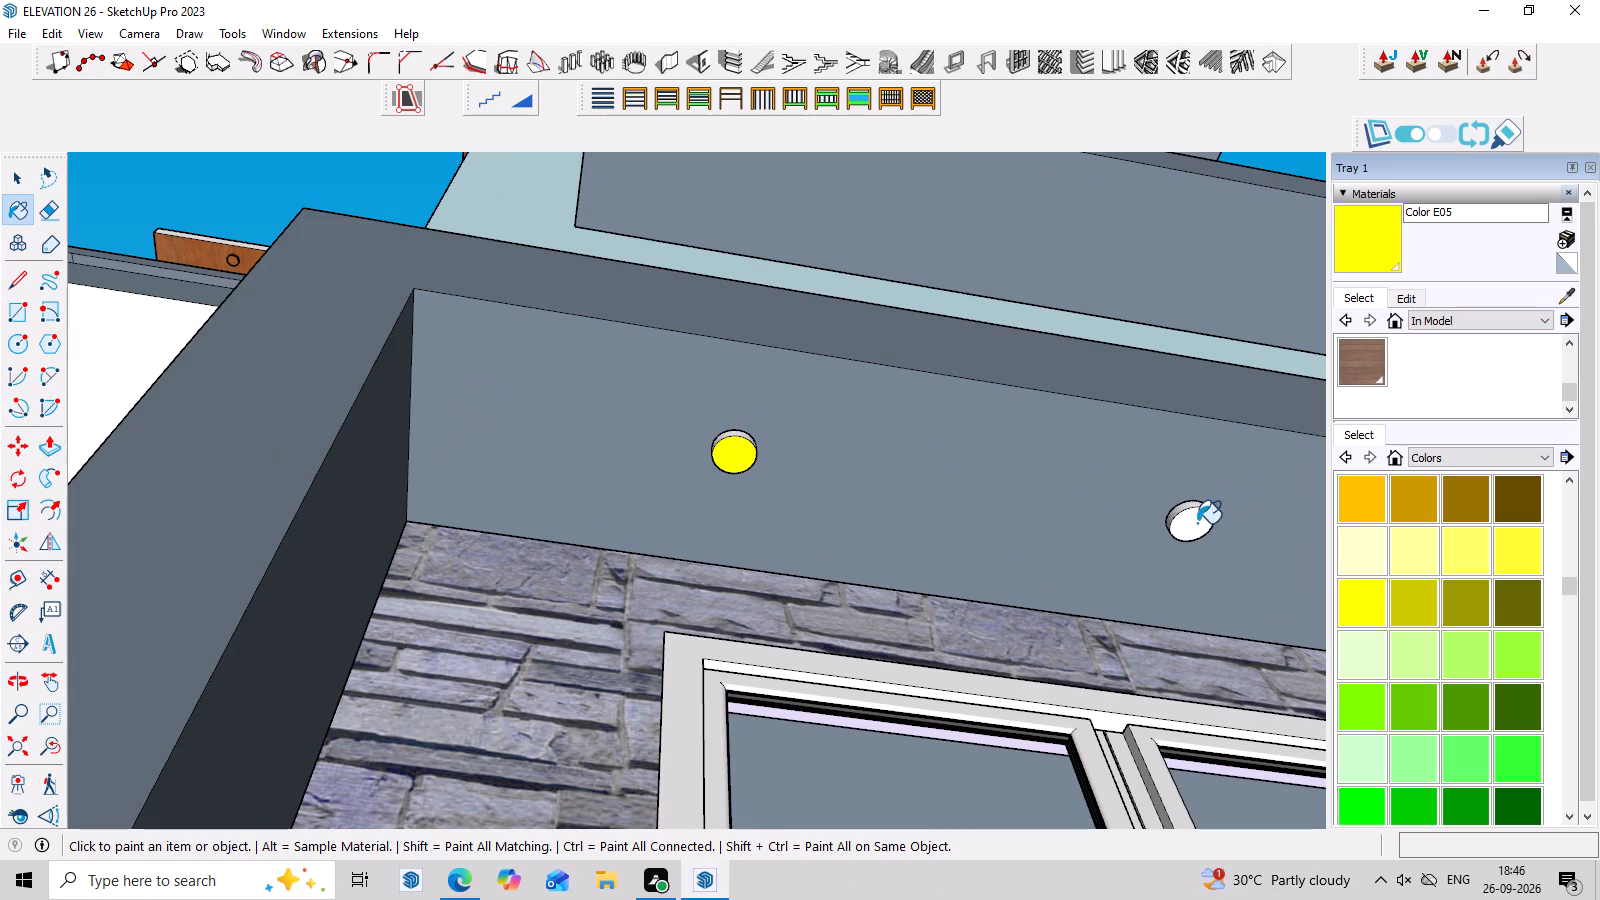
pyautogui.click(1197, 523)
pyautogui.scroll(-11, 900, 520)
pyautogui.scroll(8, 1156, 518)
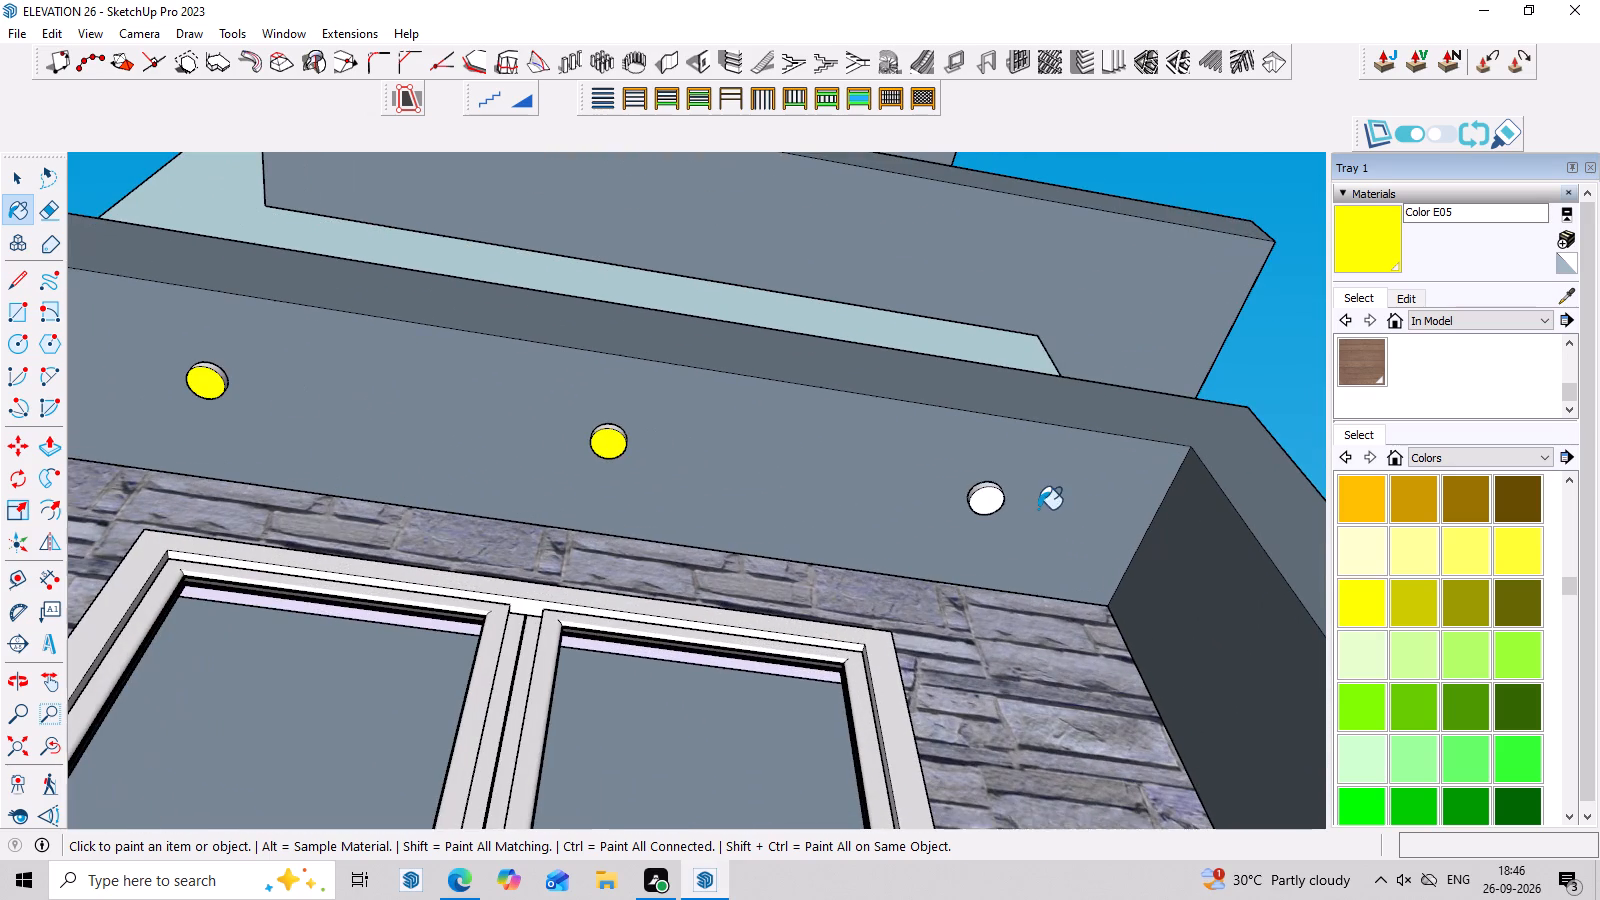
pyautogui.click(988, 496)
# Paint the faces of the four light discs under the upper window surround with yellow Color E05.
pyautogui.scroll(-7, 991, 467)
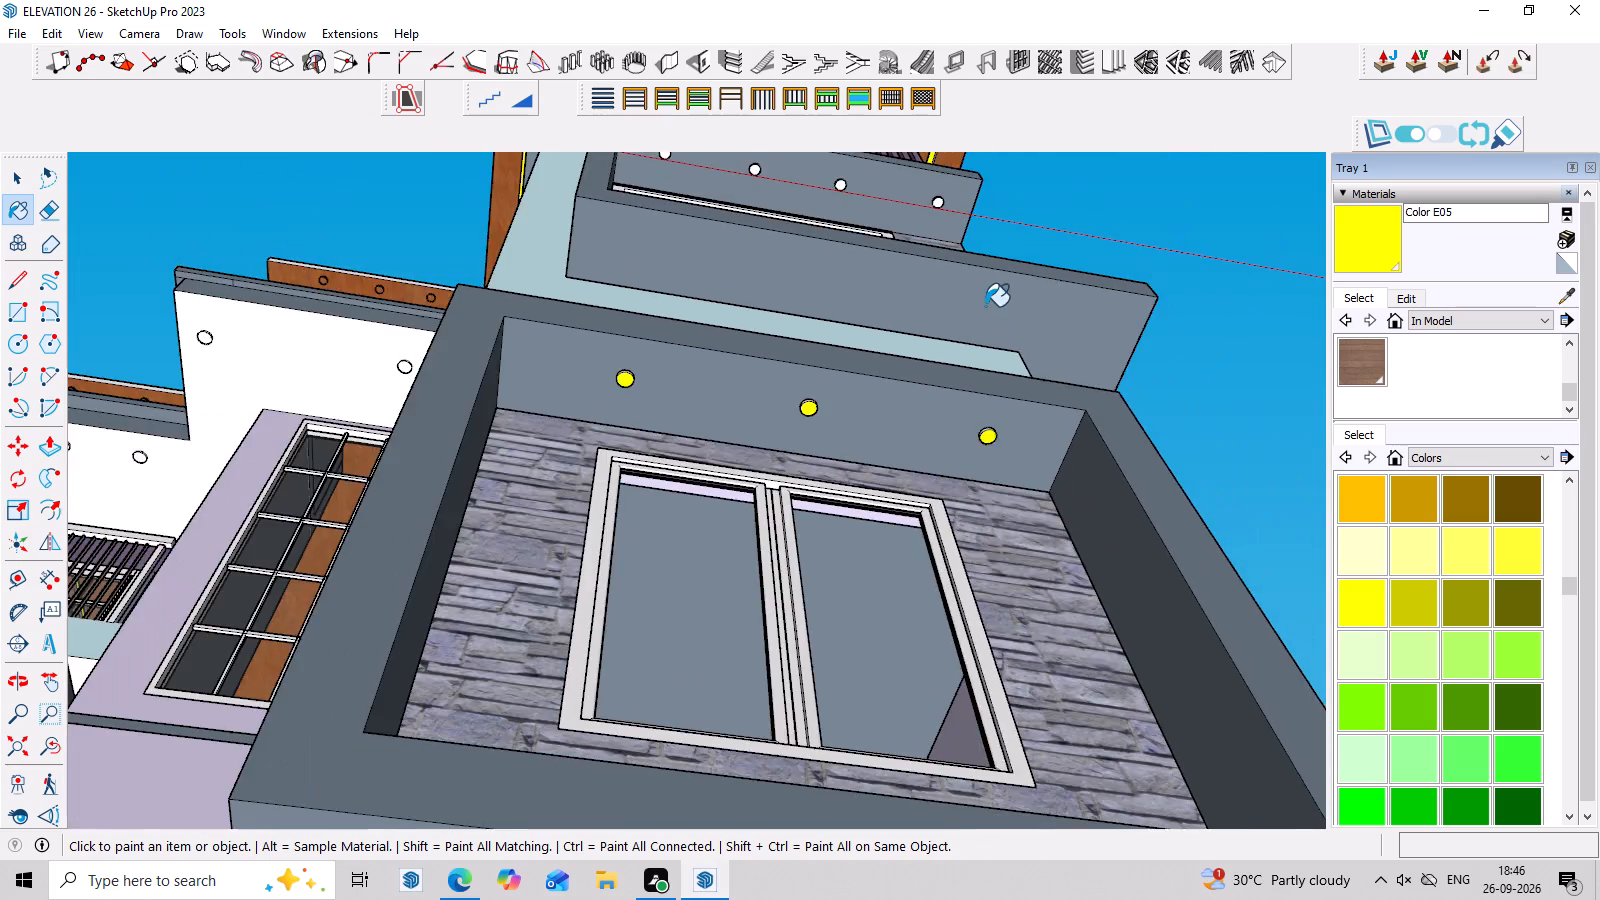
pyautogui.moveTo(982, 316); pyautogui.dragTo(863, 720, button='middle')
pyautogui.scroll(-3, 977, 383)
pyautogui.scroll(8, 944, 196)
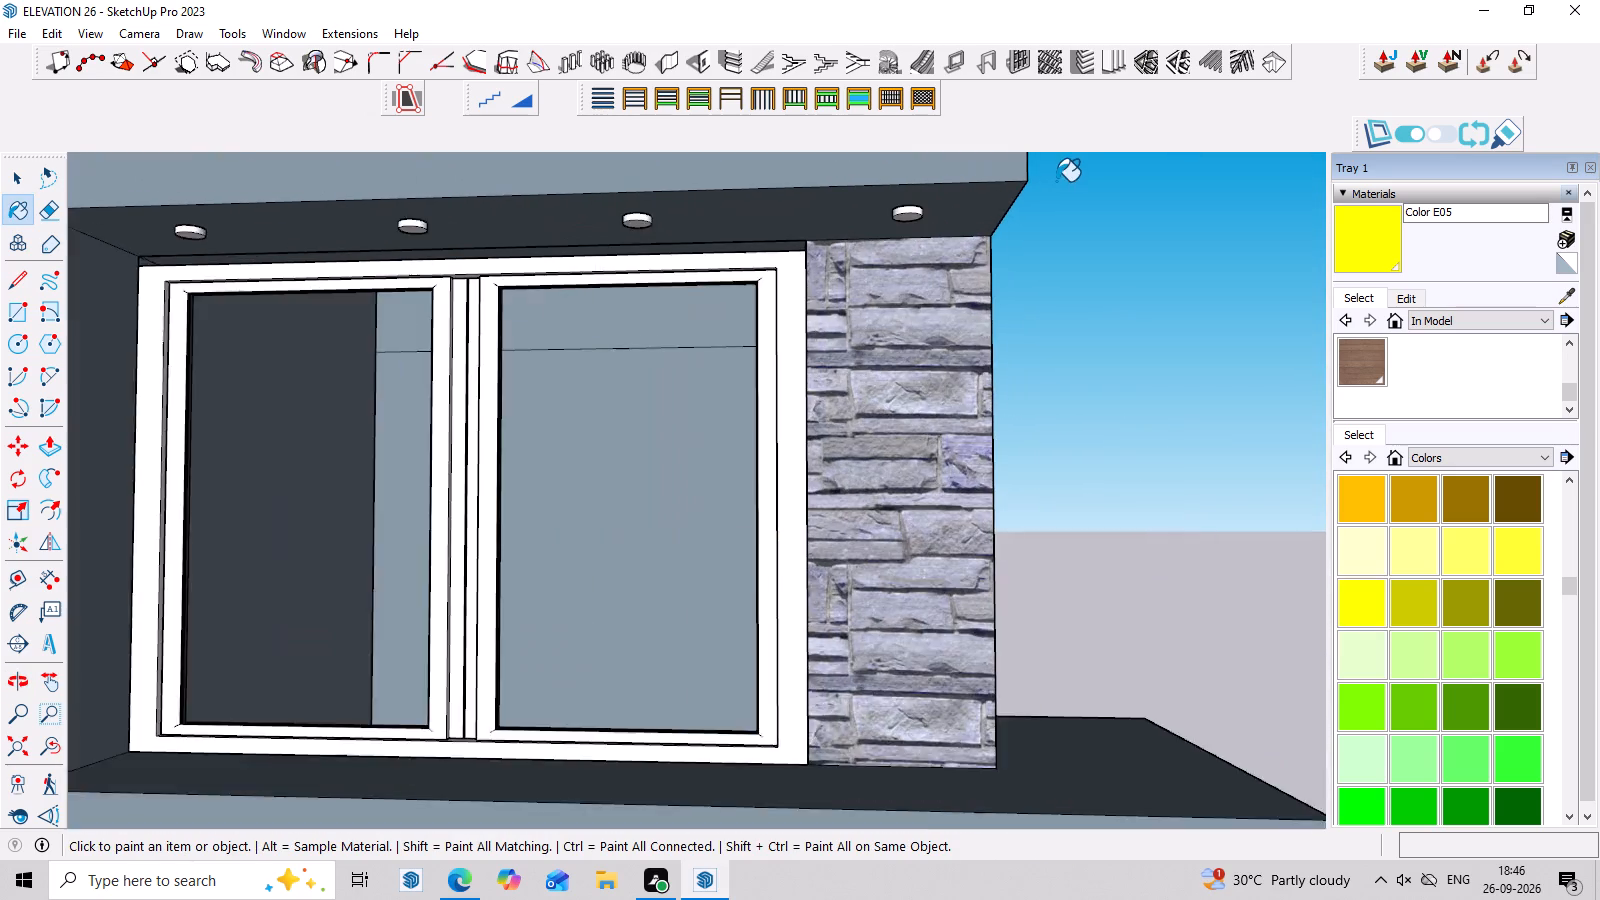
pyautogui.scroll(2, 1056, 181)
pyautogui.scroll(2, 752, 209)
pyautogui.click(622, 288)
pyautogui.scroll(-3, 670, 321)
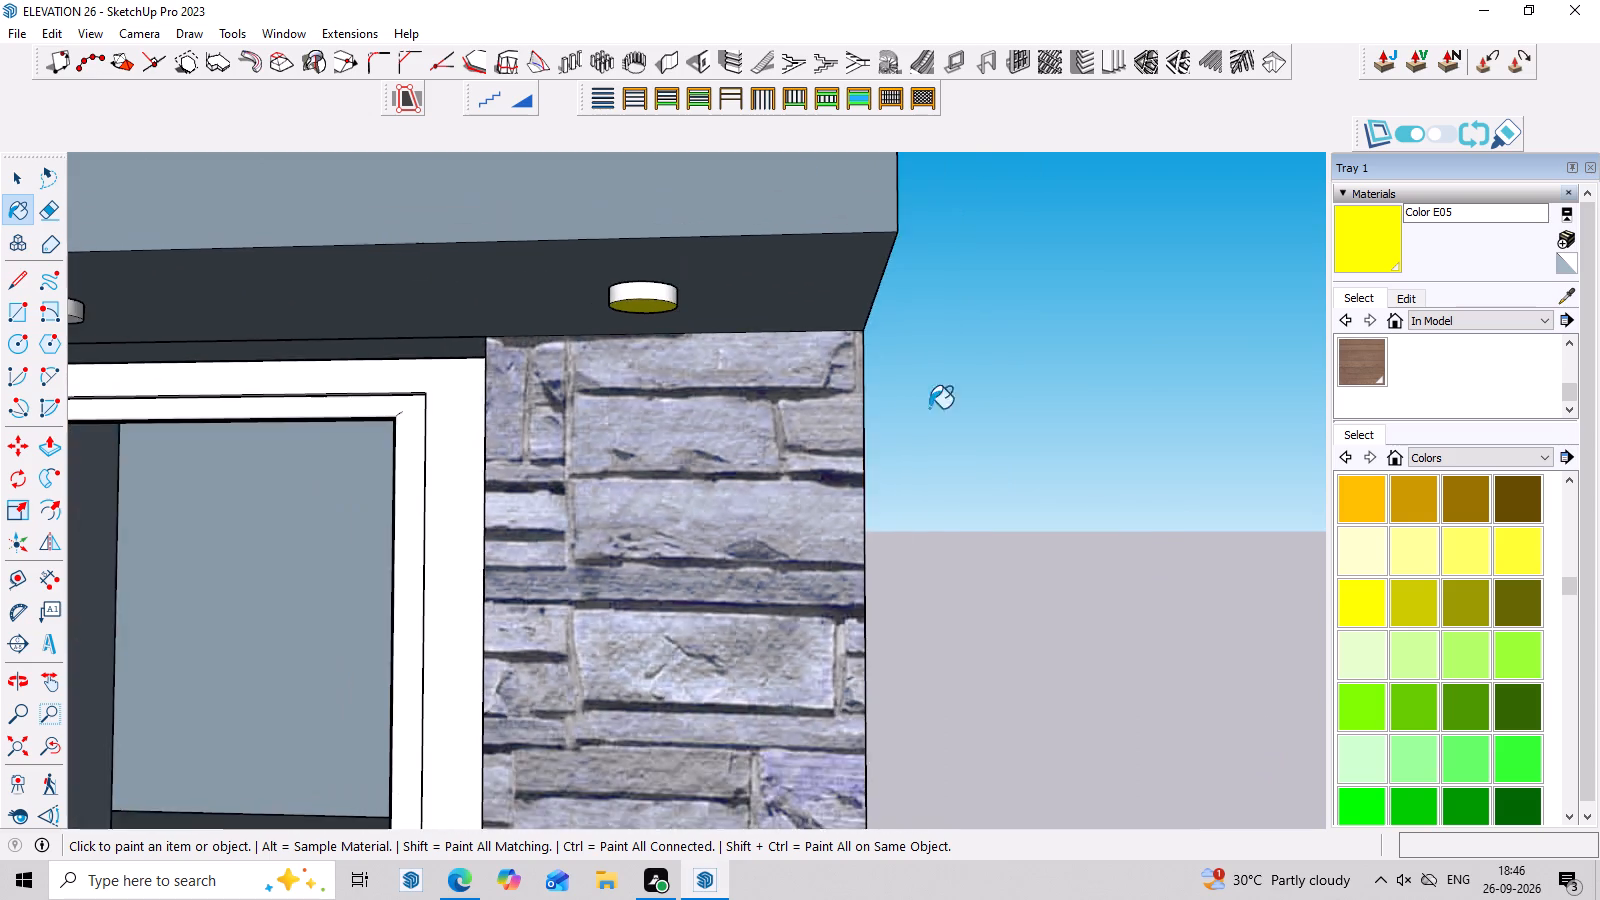
pyautogui.scroll(-7, 929, 408)
pyautogui.scroll(6, 901, 498)
pyautogui.moveTo(967, 463); pyautogui.dragTo(1042, 283, button='middle')
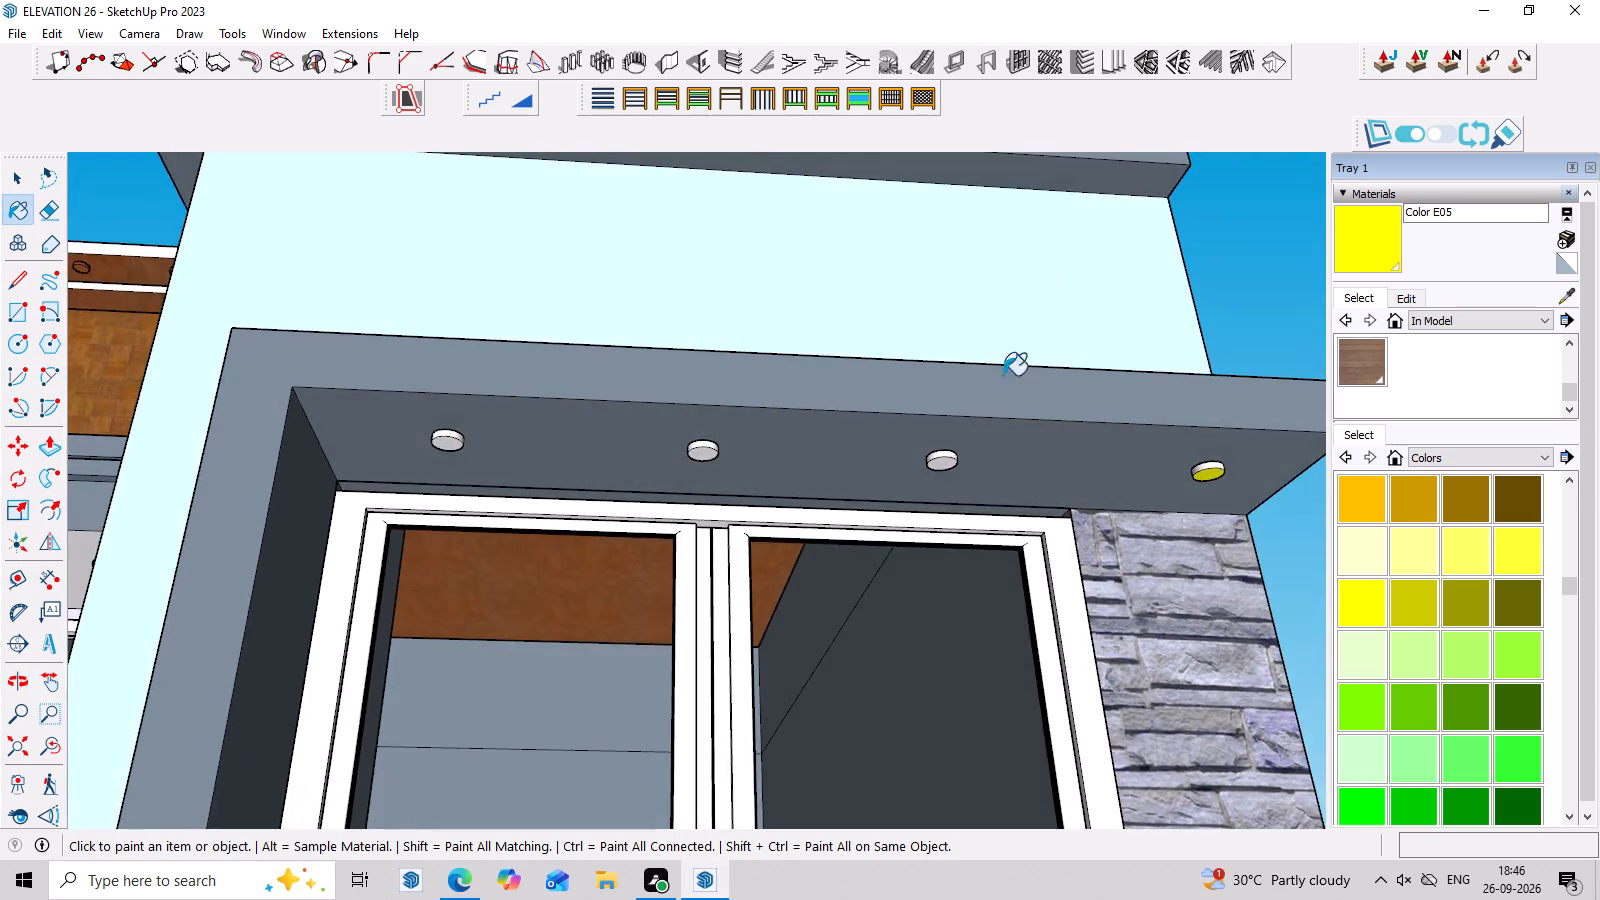
pyautogui.scroll(7, 990, 404)
pyautogui.click(941, 473)
pyautogui.click(429, 453)
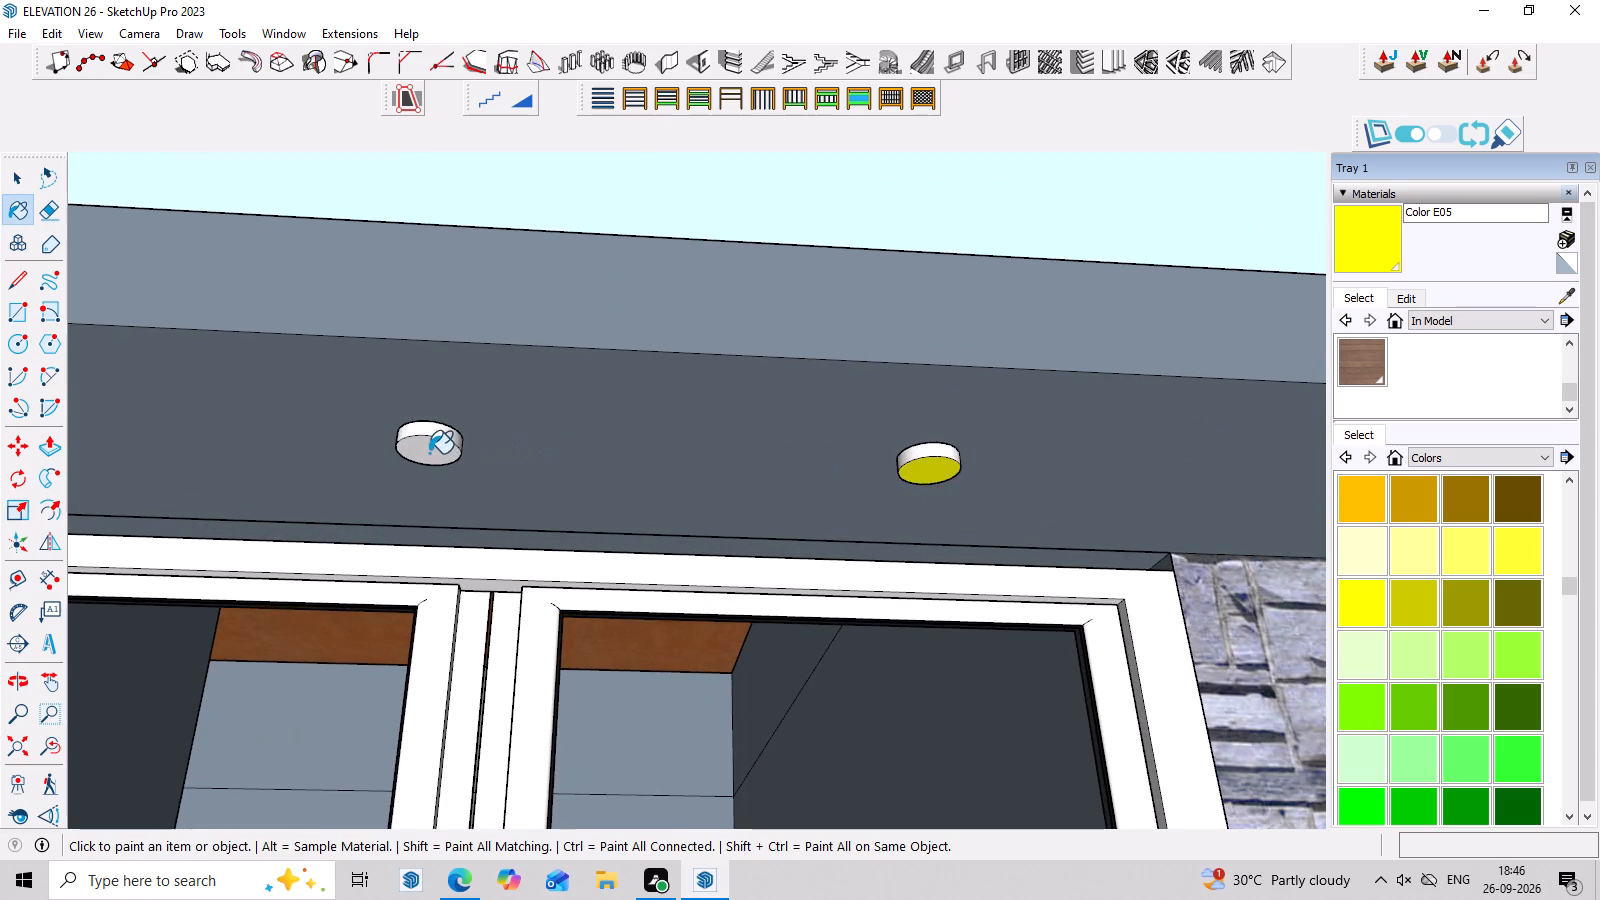
pyautogui.scroll(-10, 720, 498)
pyautogui.scroll(6, 670, 498)
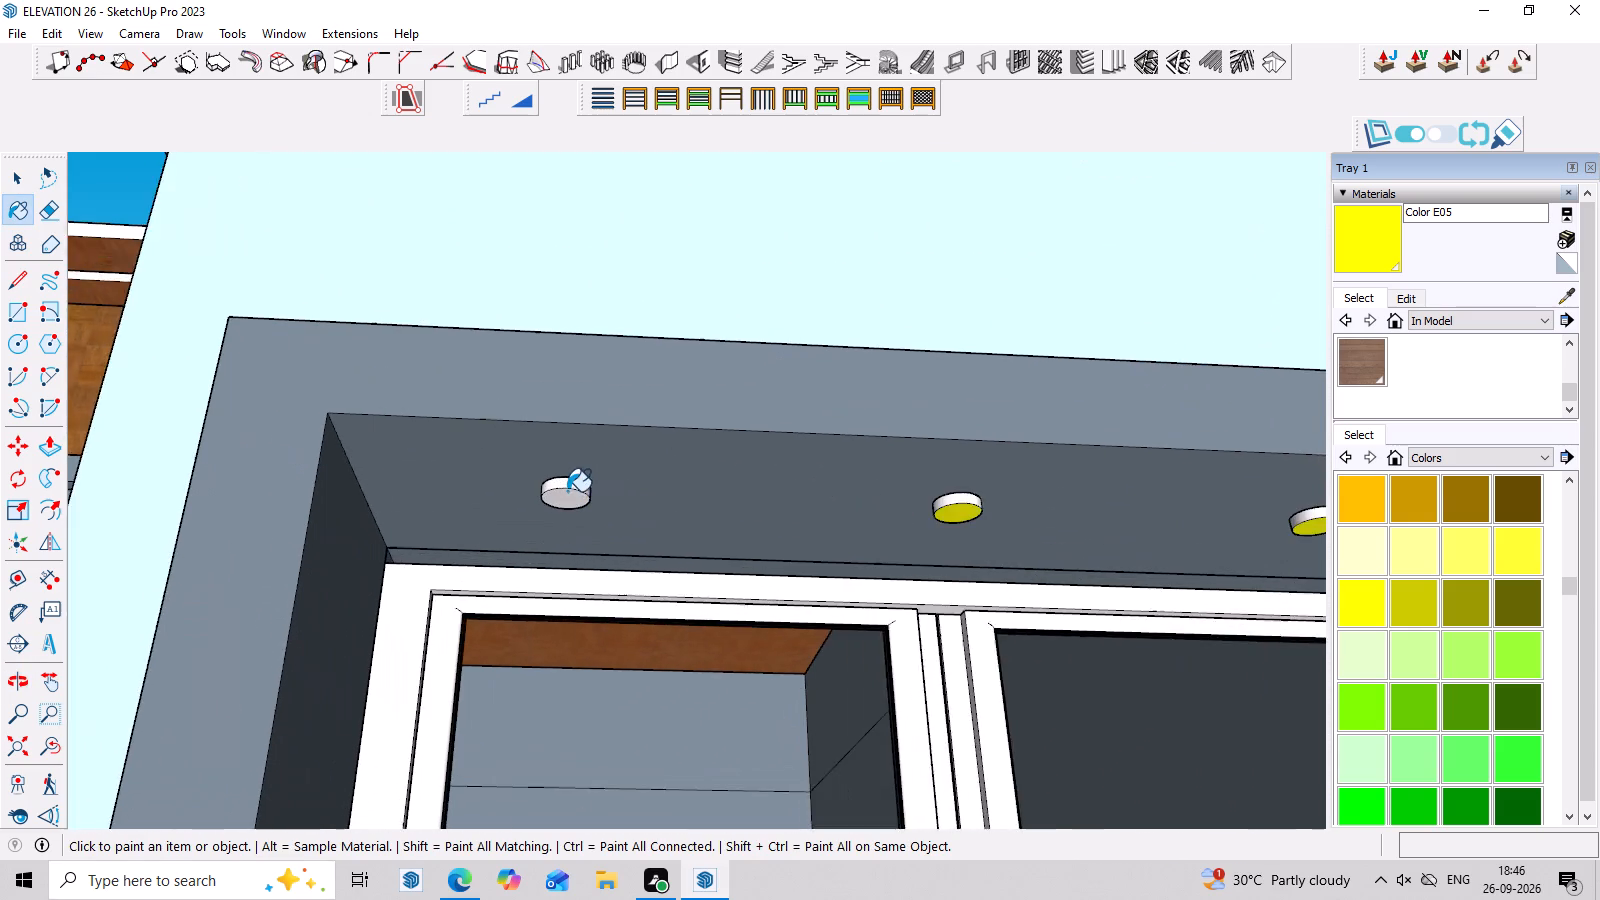
pyautogui.scroll(3, 567, 491)
pyautogui.click(561, 505)
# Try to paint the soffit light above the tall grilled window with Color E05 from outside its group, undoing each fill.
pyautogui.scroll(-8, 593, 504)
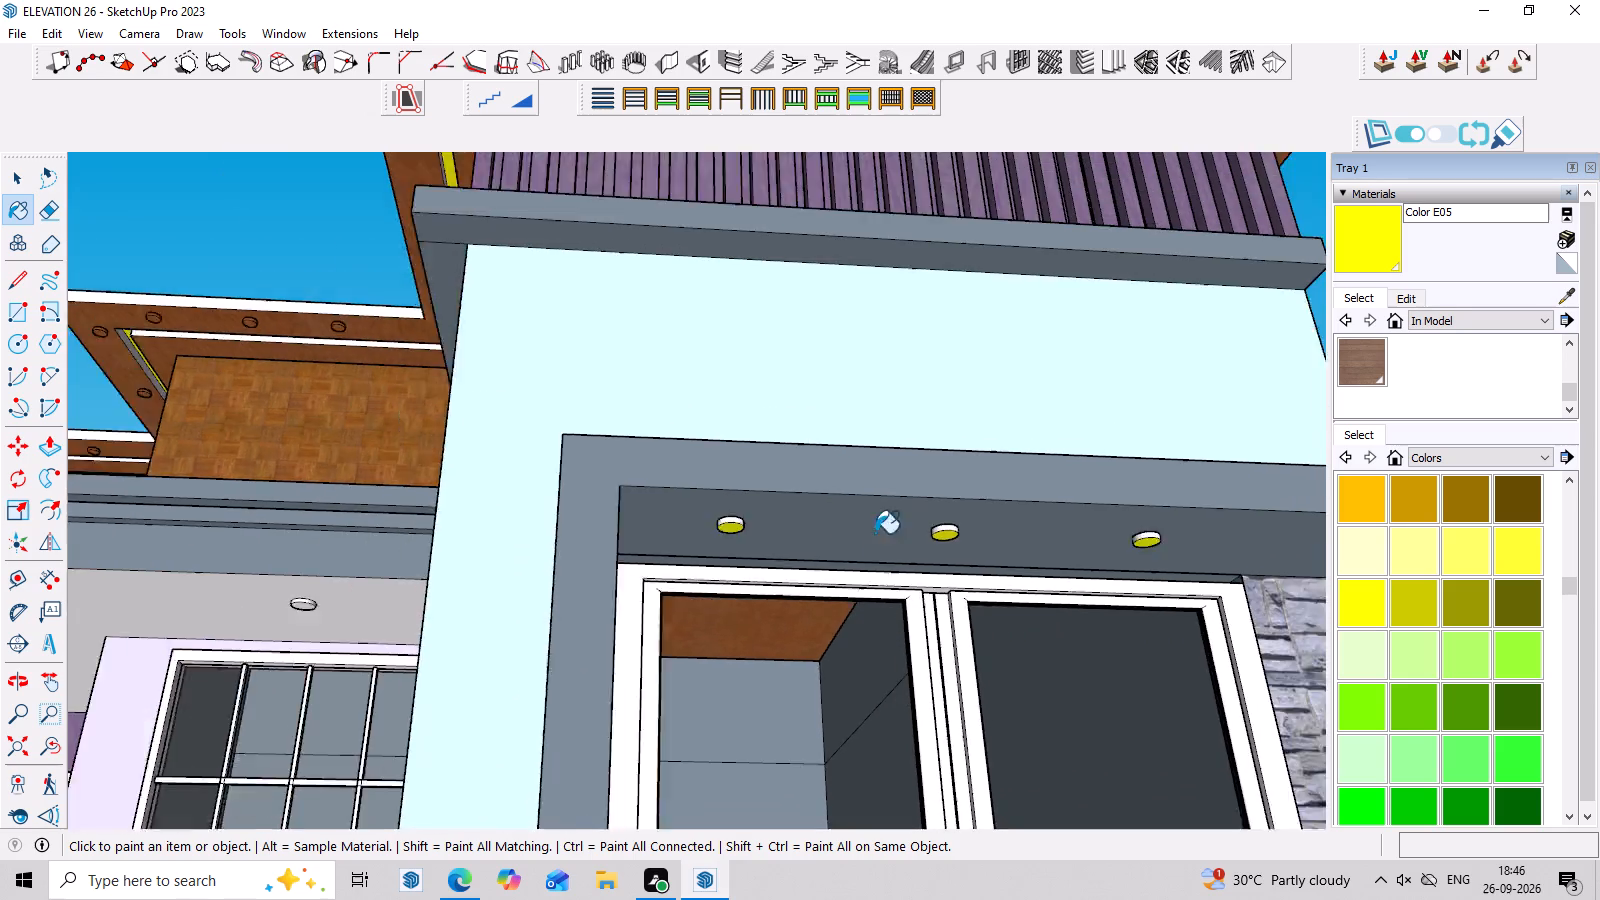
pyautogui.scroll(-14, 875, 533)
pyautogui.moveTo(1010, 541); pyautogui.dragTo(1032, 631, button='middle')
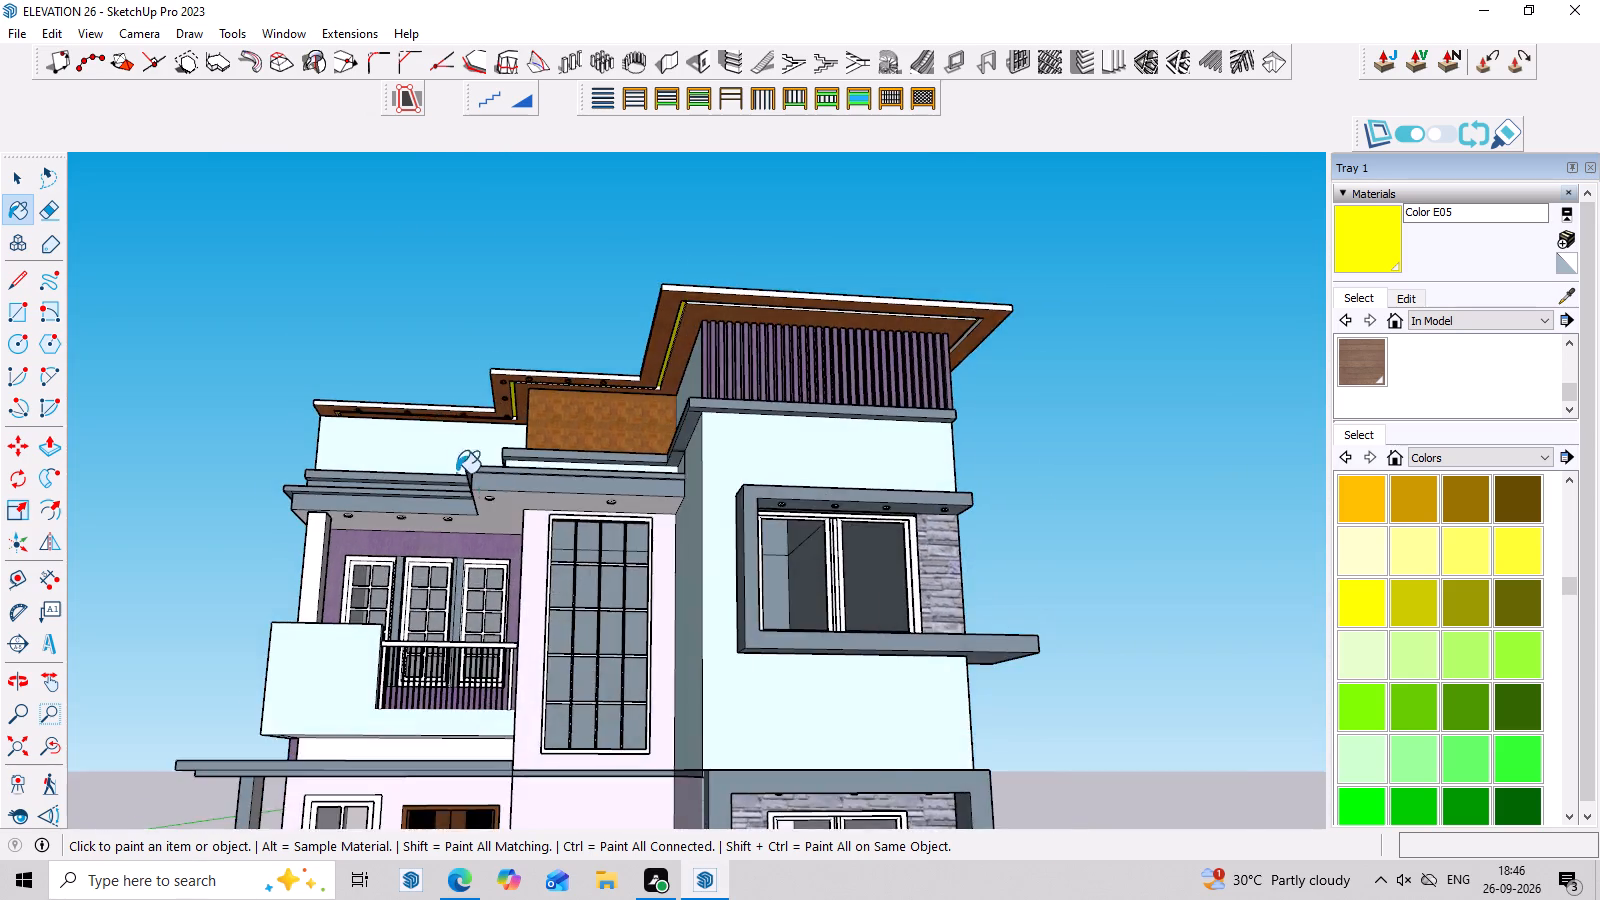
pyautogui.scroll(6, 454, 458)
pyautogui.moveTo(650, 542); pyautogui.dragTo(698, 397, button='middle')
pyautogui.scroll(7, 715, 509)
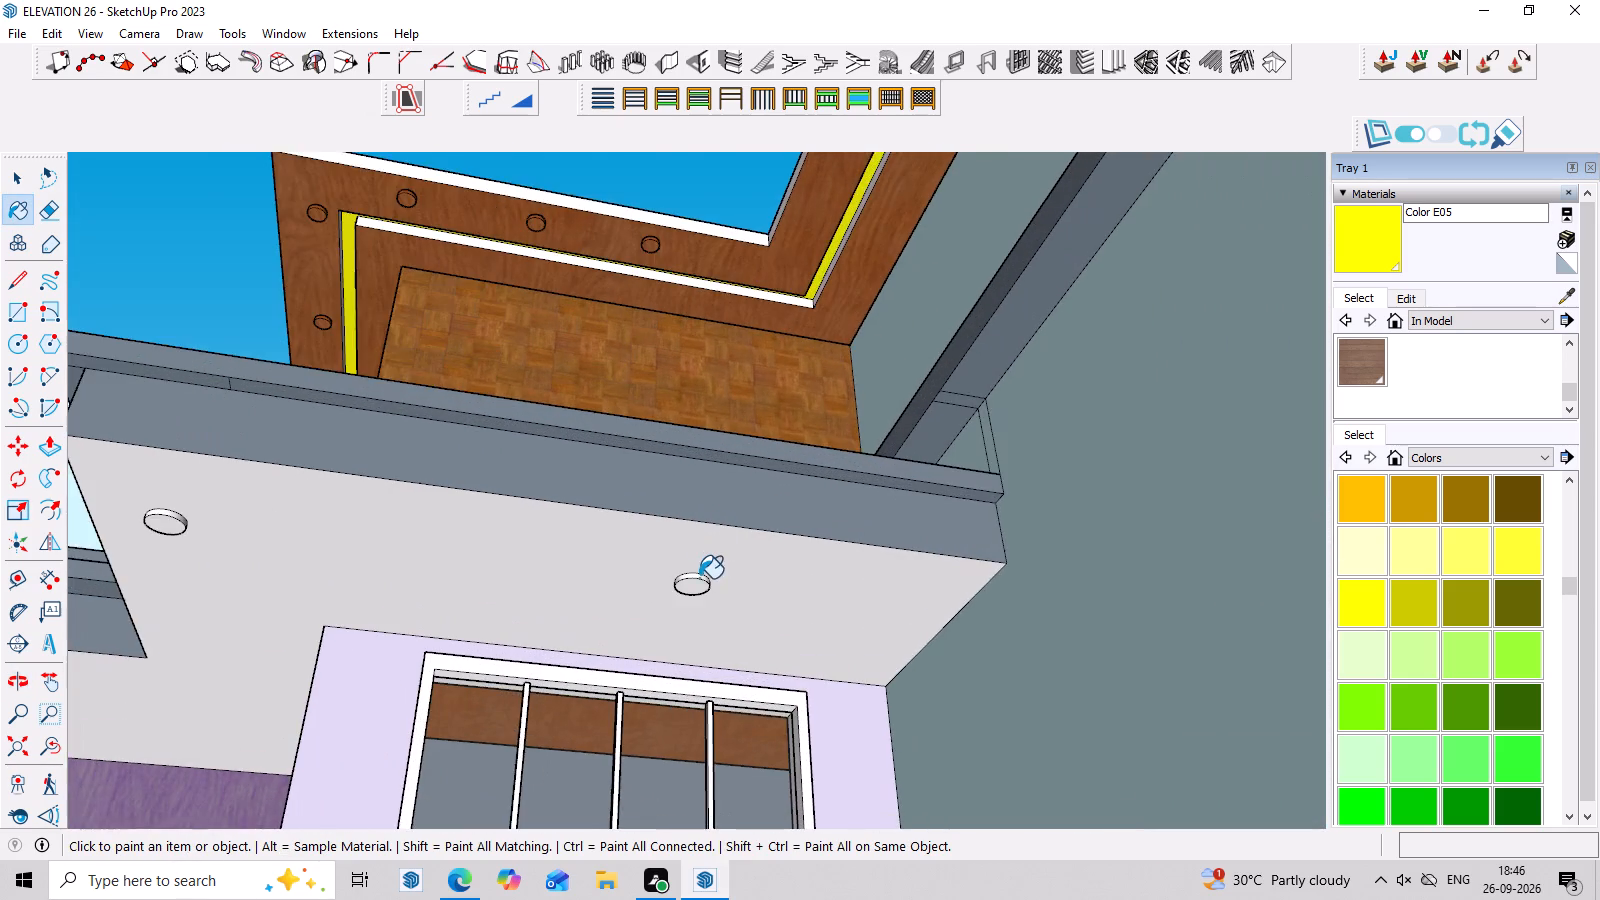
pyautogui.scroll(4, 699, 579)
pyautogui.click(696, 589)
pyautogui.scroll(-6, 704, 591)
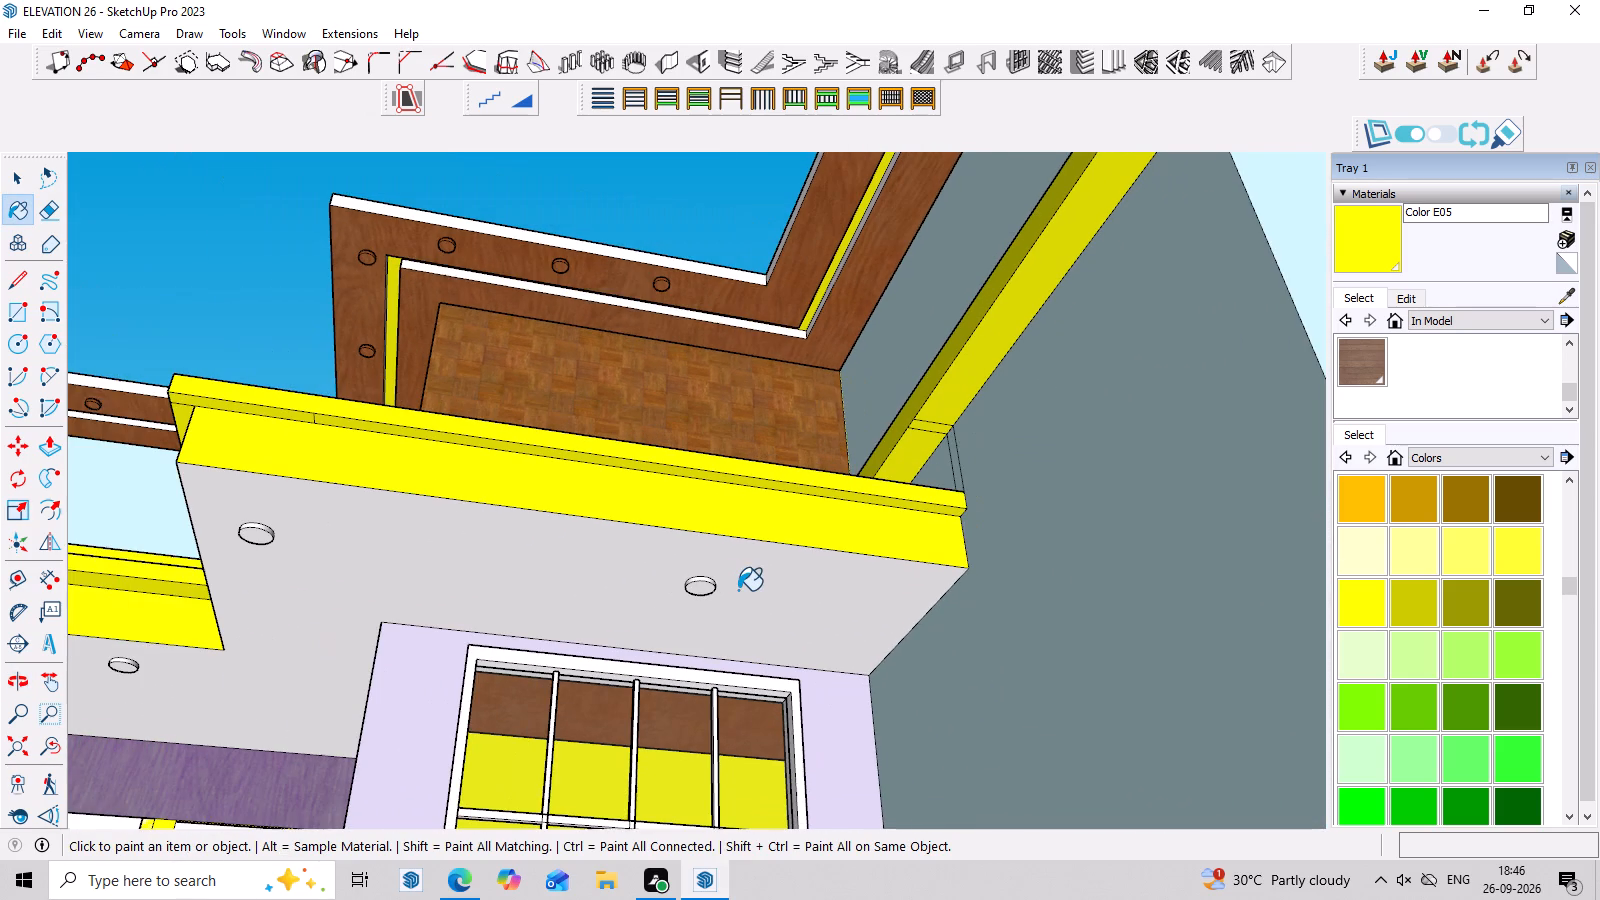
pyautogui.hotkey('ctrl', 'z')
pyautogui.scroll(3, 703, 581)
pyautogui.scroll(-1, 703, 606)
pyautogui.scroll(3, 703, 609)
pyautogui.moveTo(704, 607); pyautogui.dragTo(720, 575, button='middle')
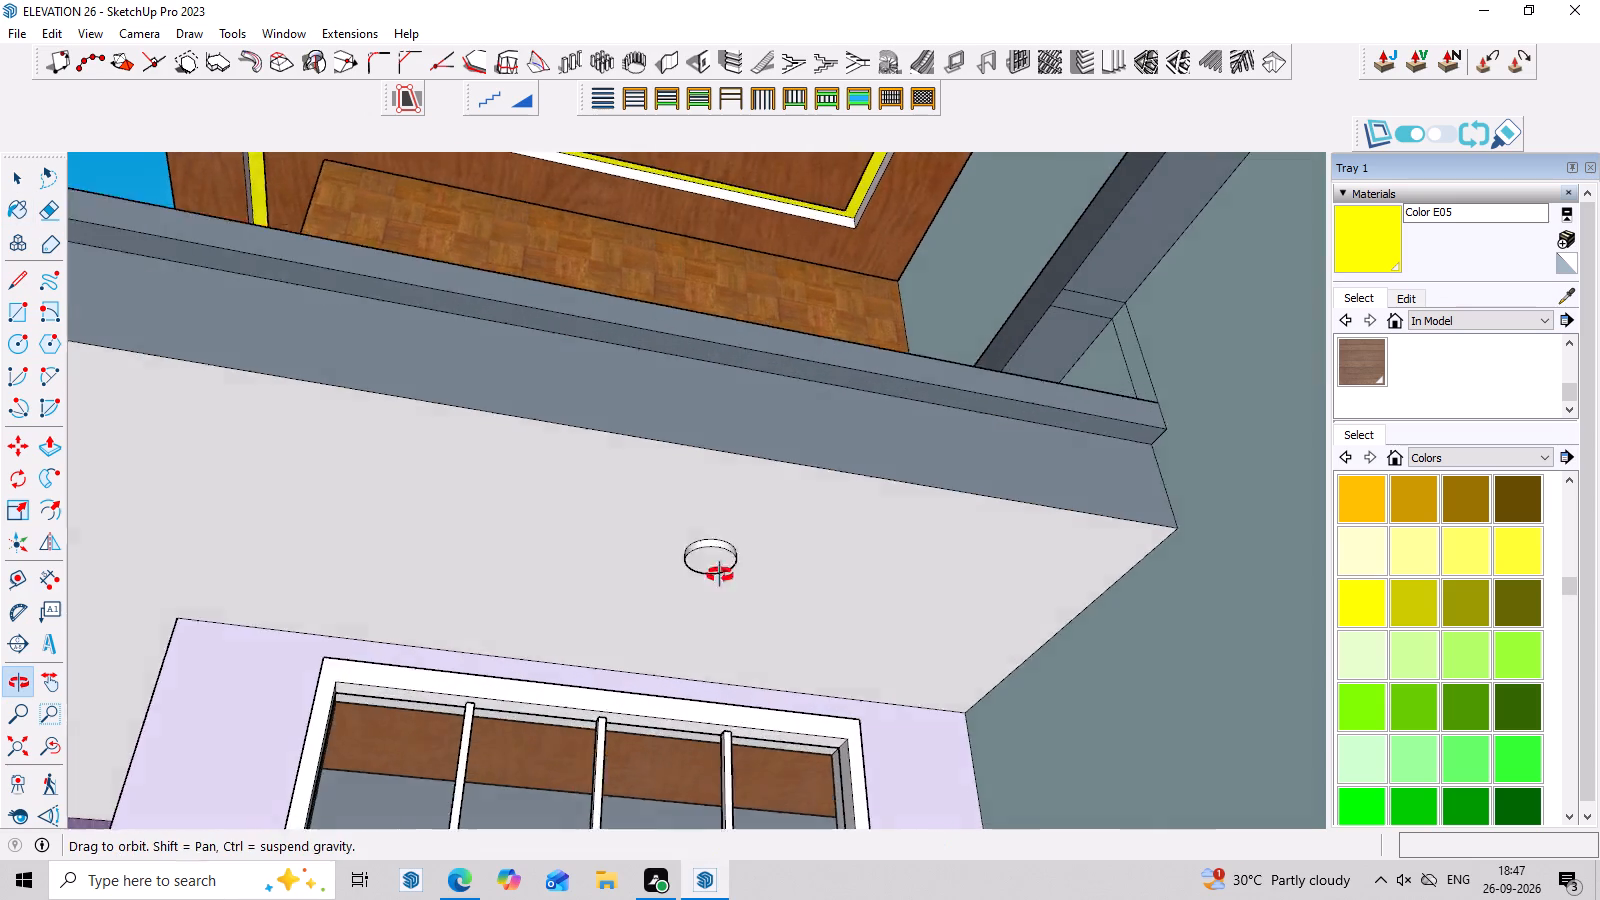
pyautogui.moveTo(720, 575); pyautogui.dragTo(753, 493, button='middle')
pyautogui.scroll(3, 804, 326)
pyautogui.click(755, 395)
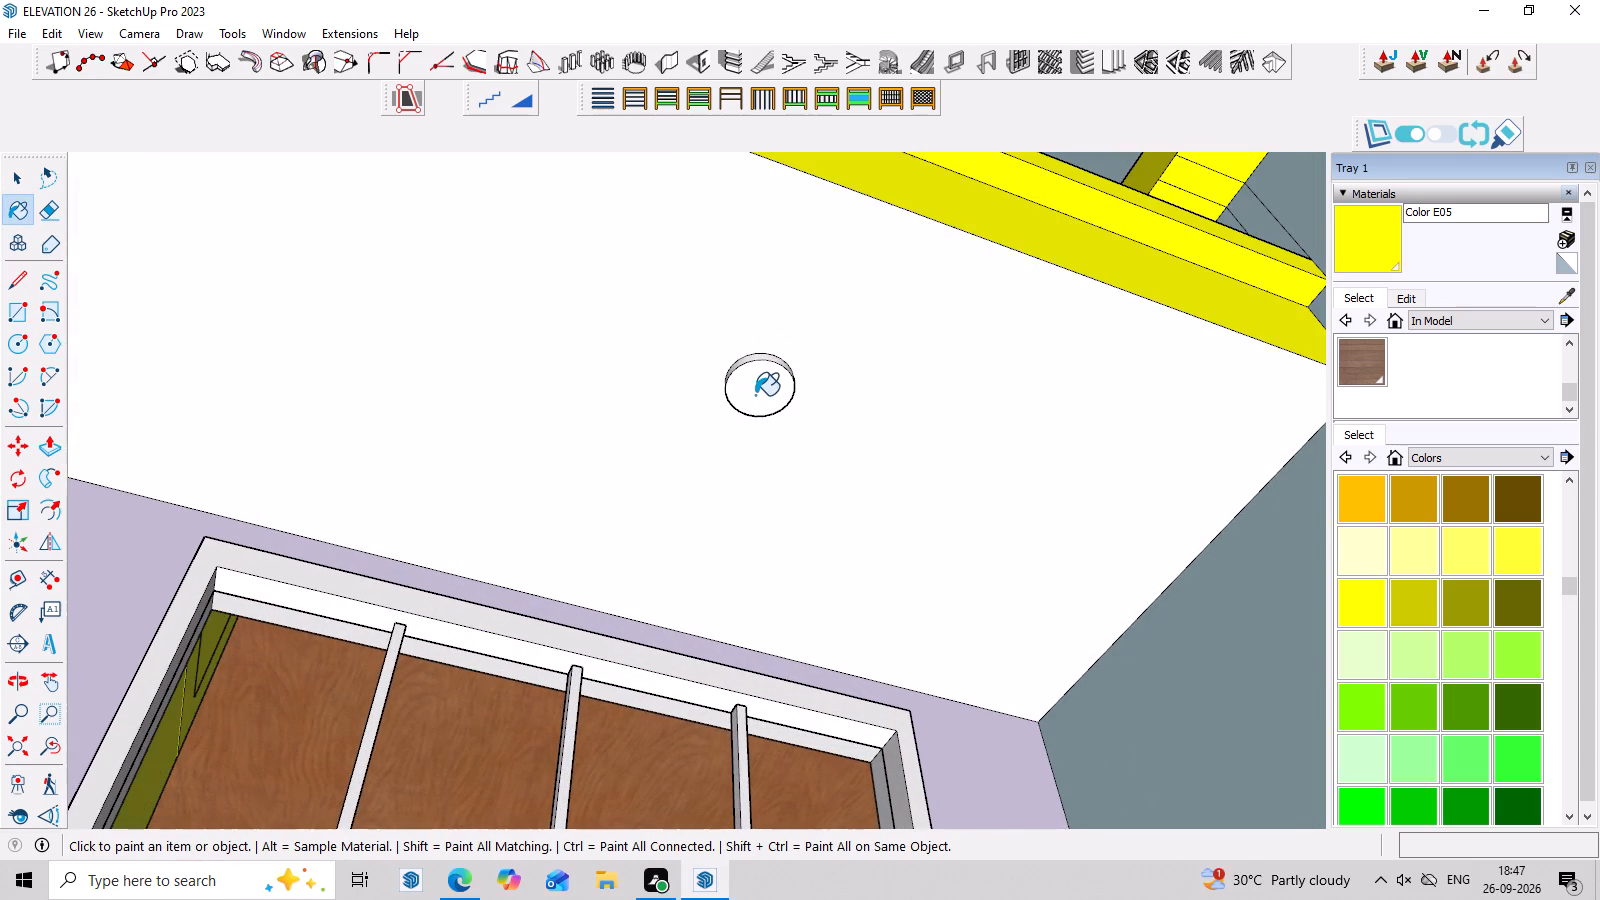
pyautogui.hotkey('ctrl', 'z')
# Open the group containing the soffit lights and paint the two discs above the tall grilled window with Color E05.
pyautogui.press('space')
pyautogui.doubleClick(758, 394)
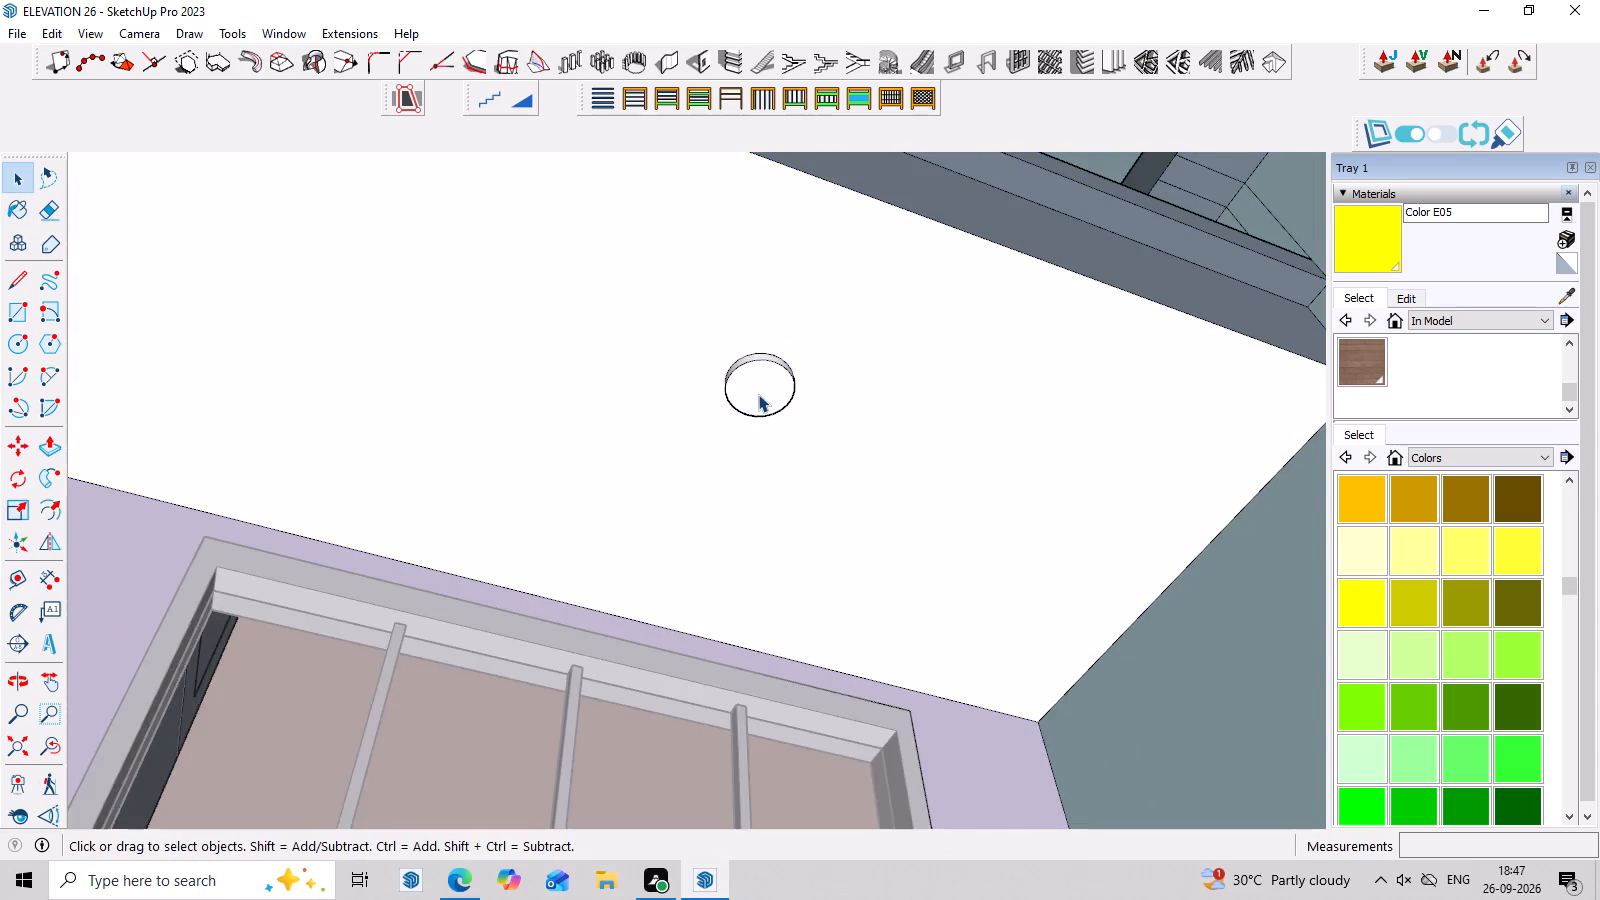
pyautogui.scroll(3, 758, 394)
pyautogui.click(758, 394)
pyautogui.click(1361, 613)
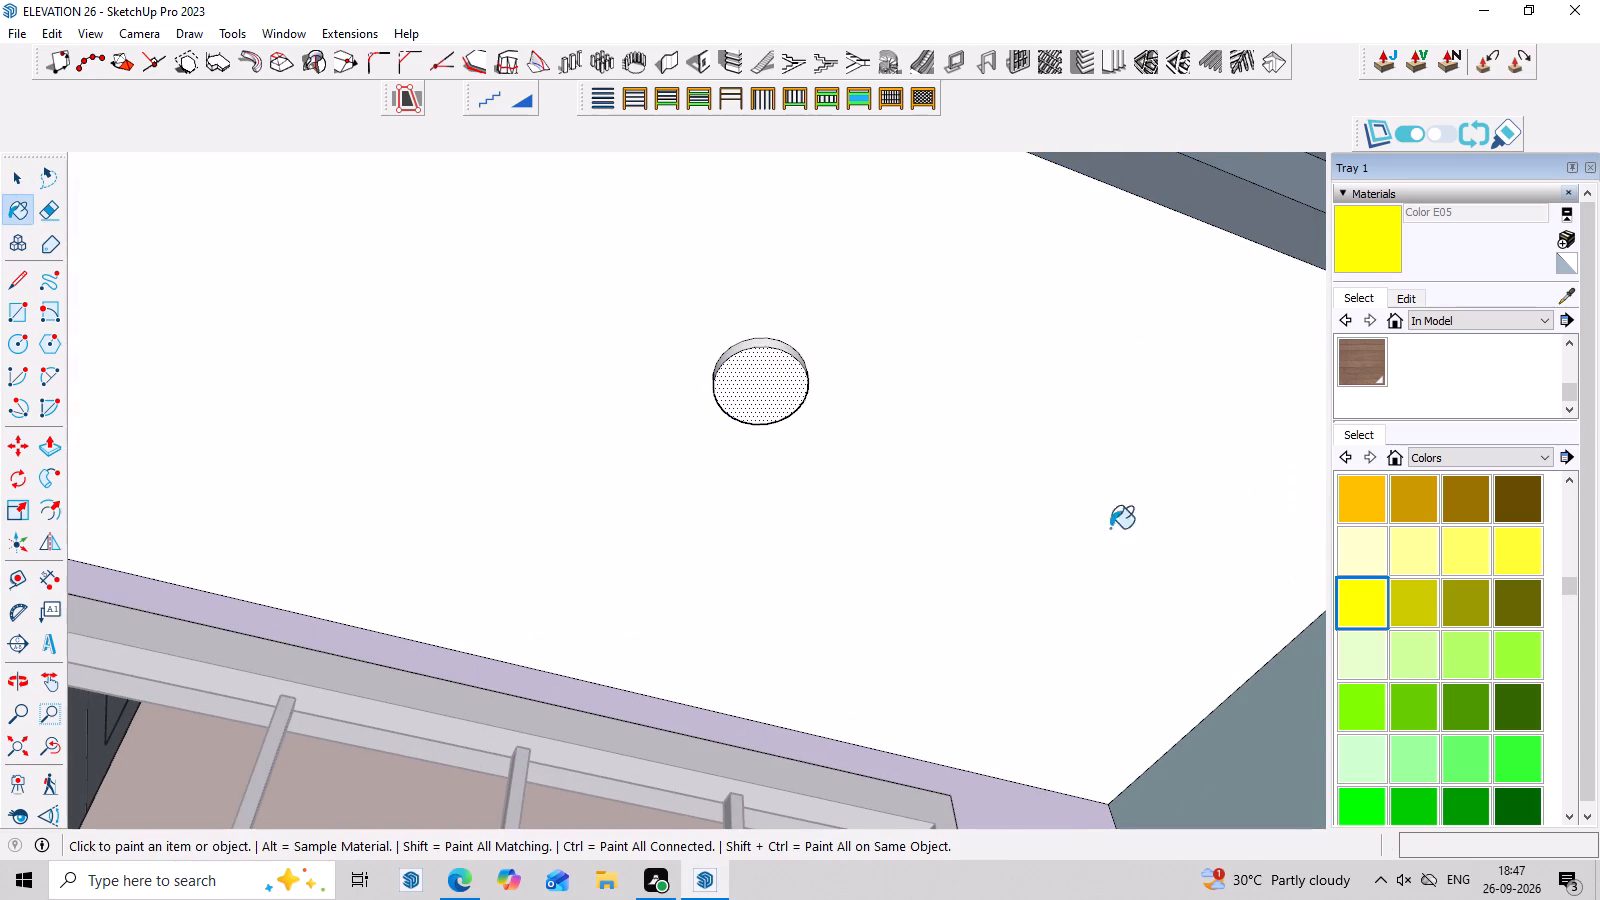
pyautogui.click(780, 394)
pyautogui.scroll(-10, 968, 476)
pyautogui.scroll(3, 519, 324)
pyautogui.click(499, 260)
# Paint the three light discs in the soffit above the balcony with yellow Color E05.
pyautogui.scroll(-7, 1137, 540)
pyautogui.scroll(1, 374, 584)
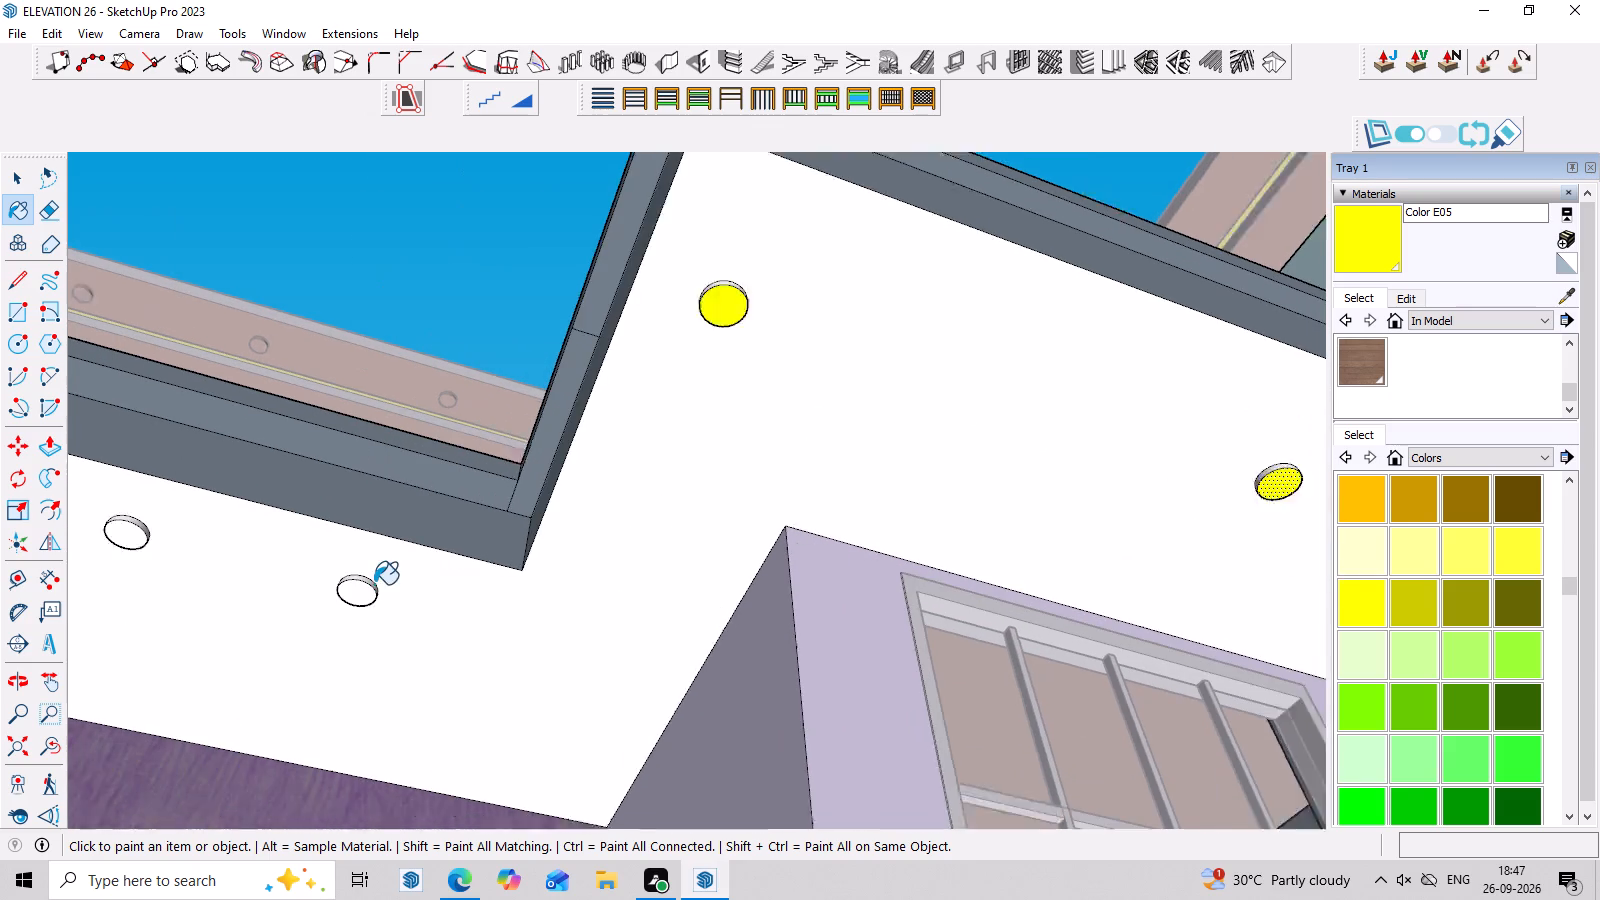
pyautogui.scroll(2, 374, 584)
pyautogui.click(354, 591)
pyautogui.scroll(-10, 786, 587)
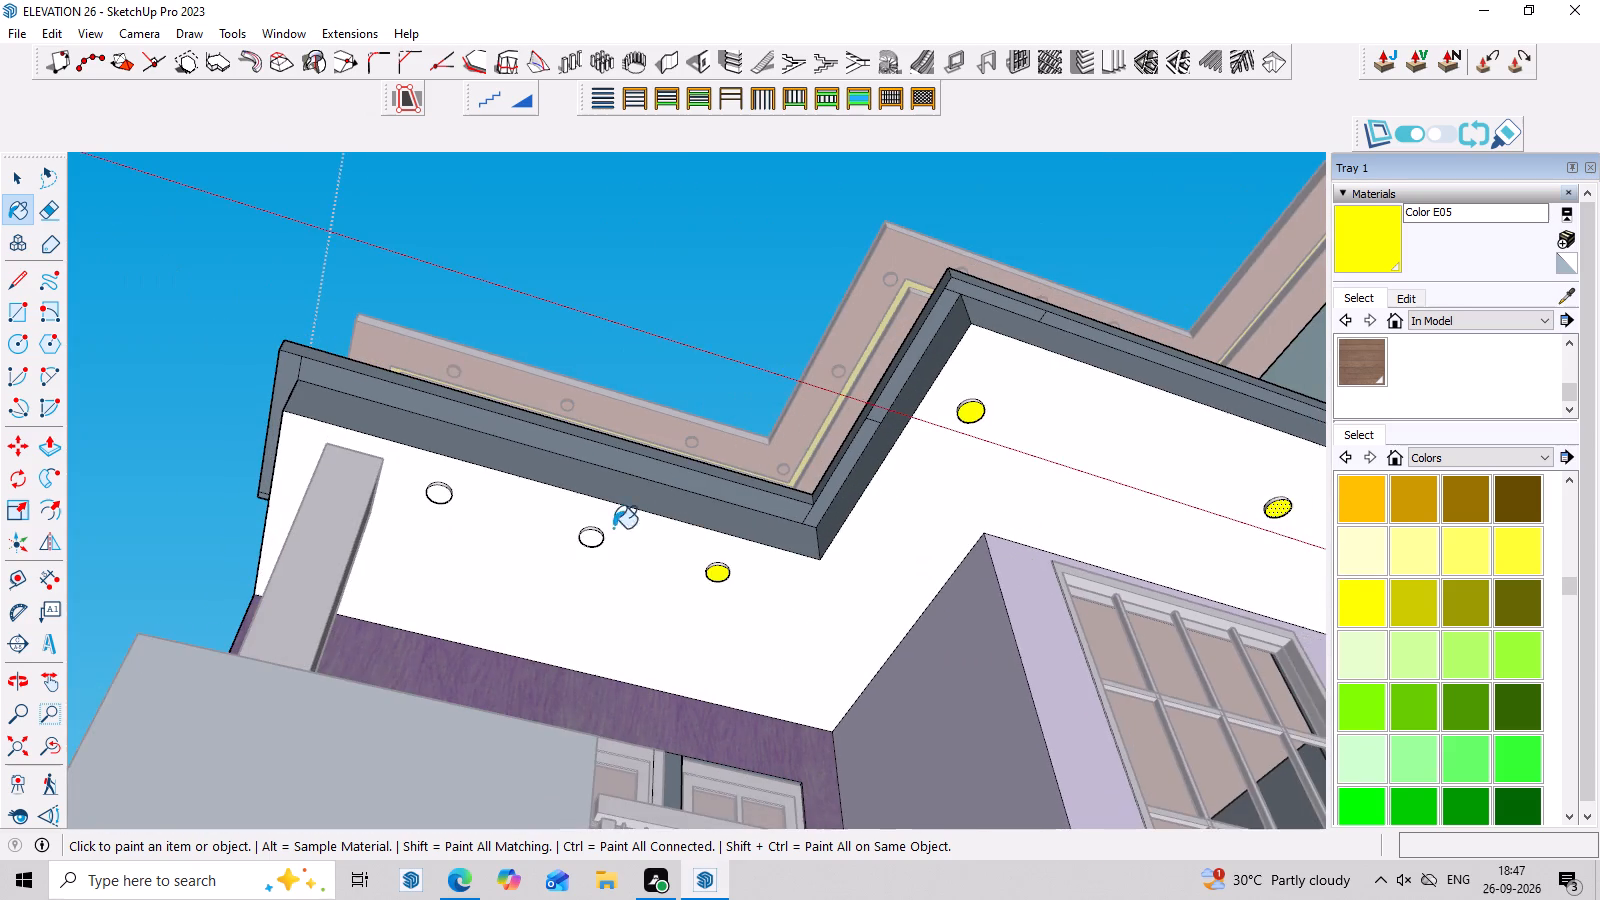
pyautogui.scroll(10, 613, 528)
pyautogui.click(664, 548)
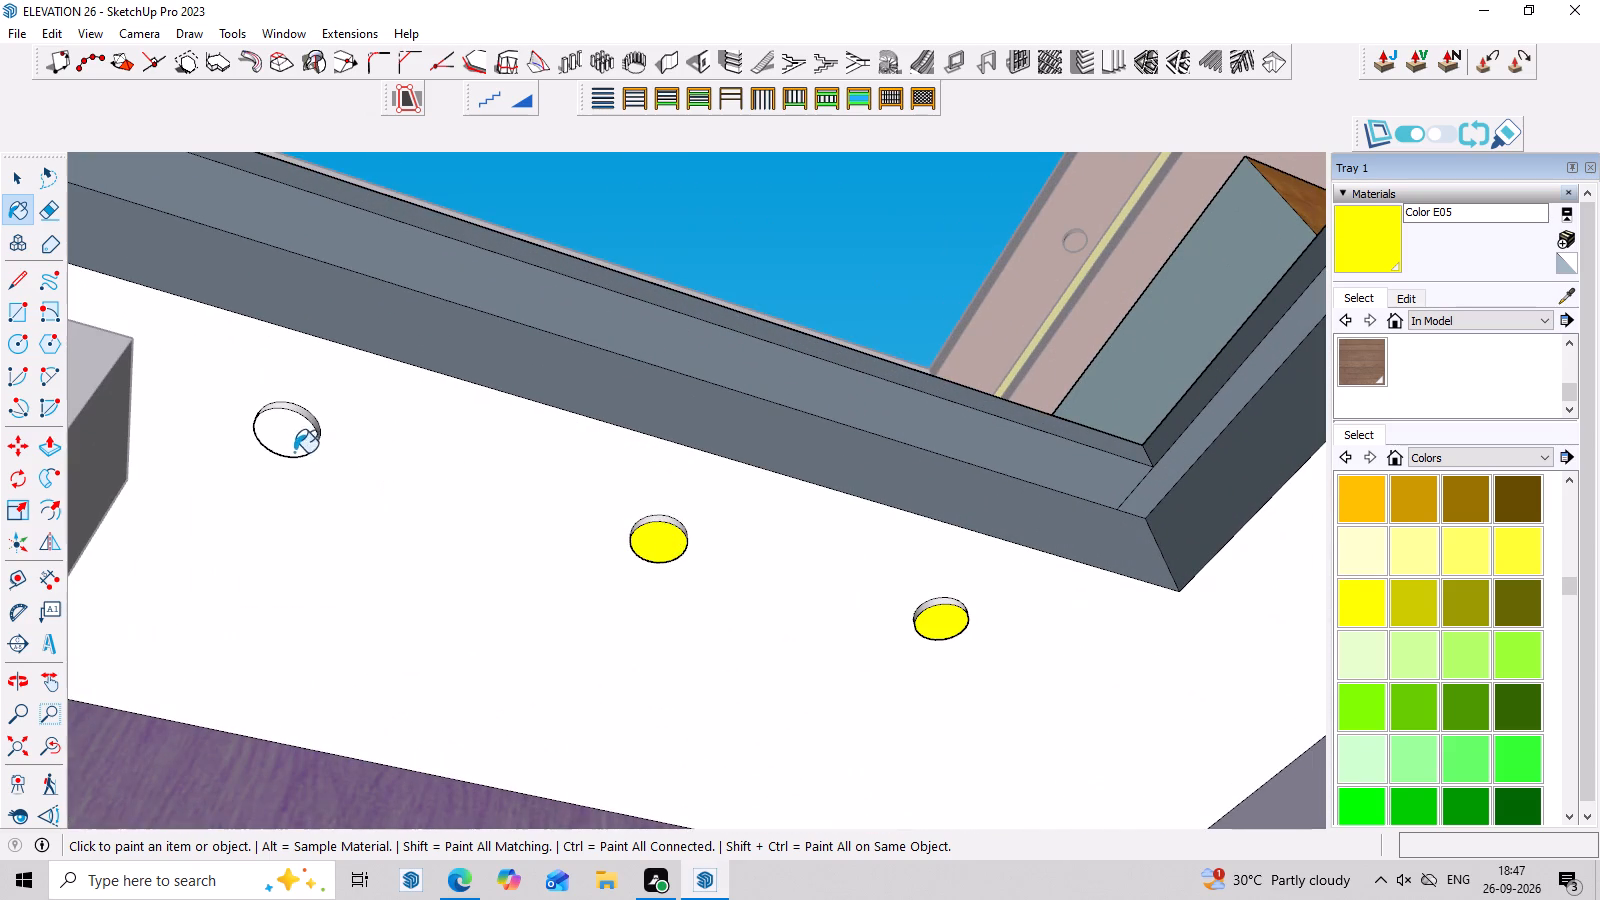
pyautogui.click(291, 436)
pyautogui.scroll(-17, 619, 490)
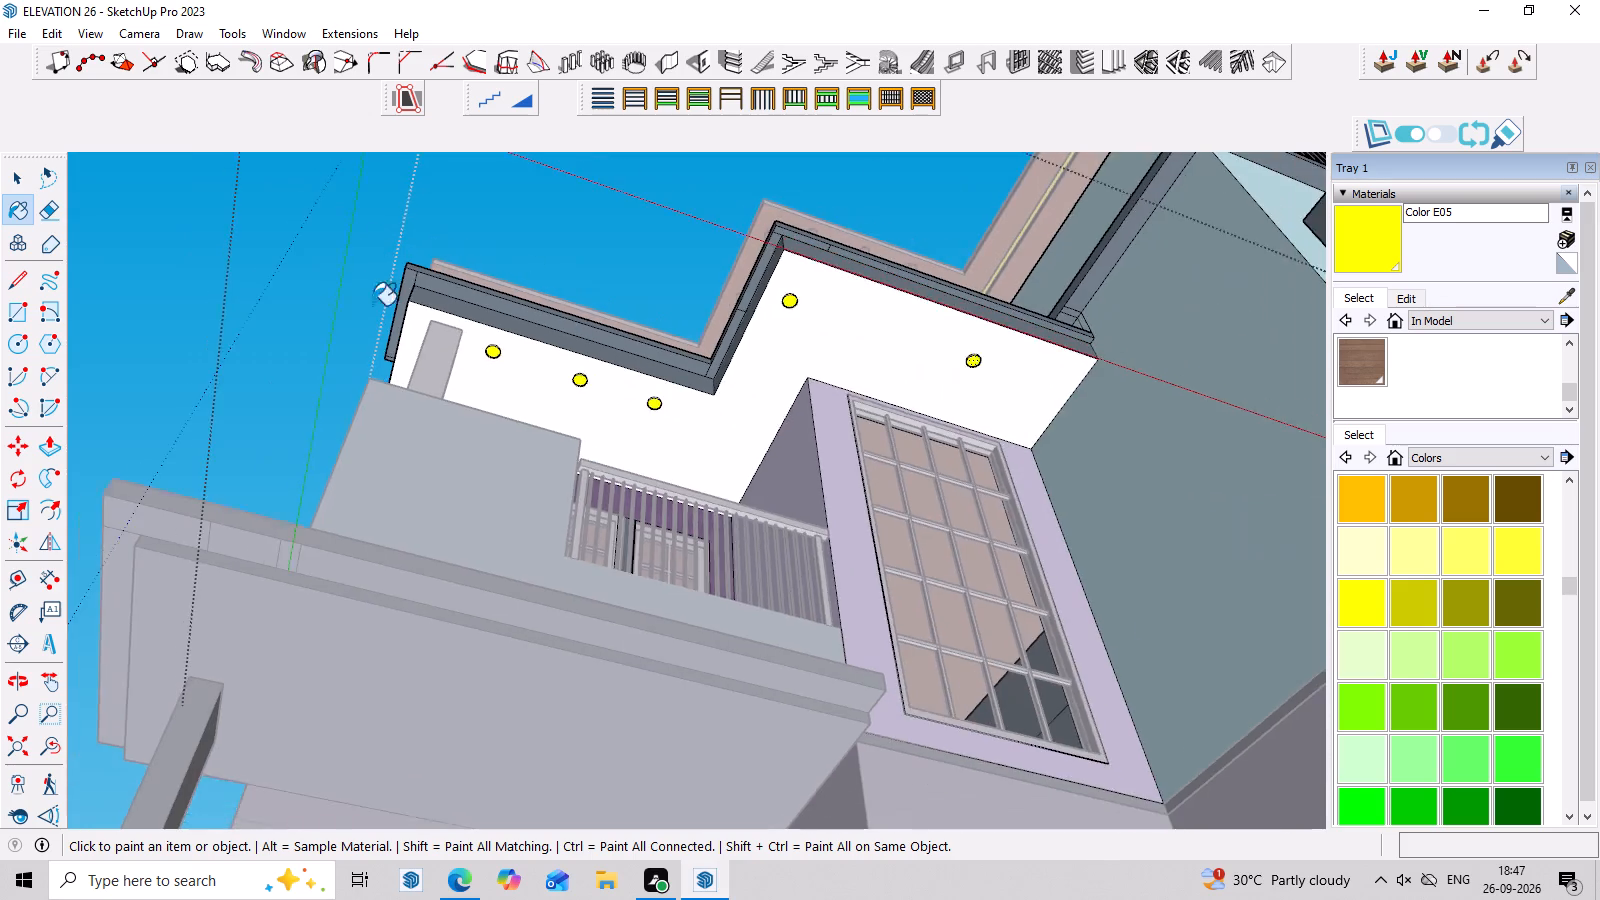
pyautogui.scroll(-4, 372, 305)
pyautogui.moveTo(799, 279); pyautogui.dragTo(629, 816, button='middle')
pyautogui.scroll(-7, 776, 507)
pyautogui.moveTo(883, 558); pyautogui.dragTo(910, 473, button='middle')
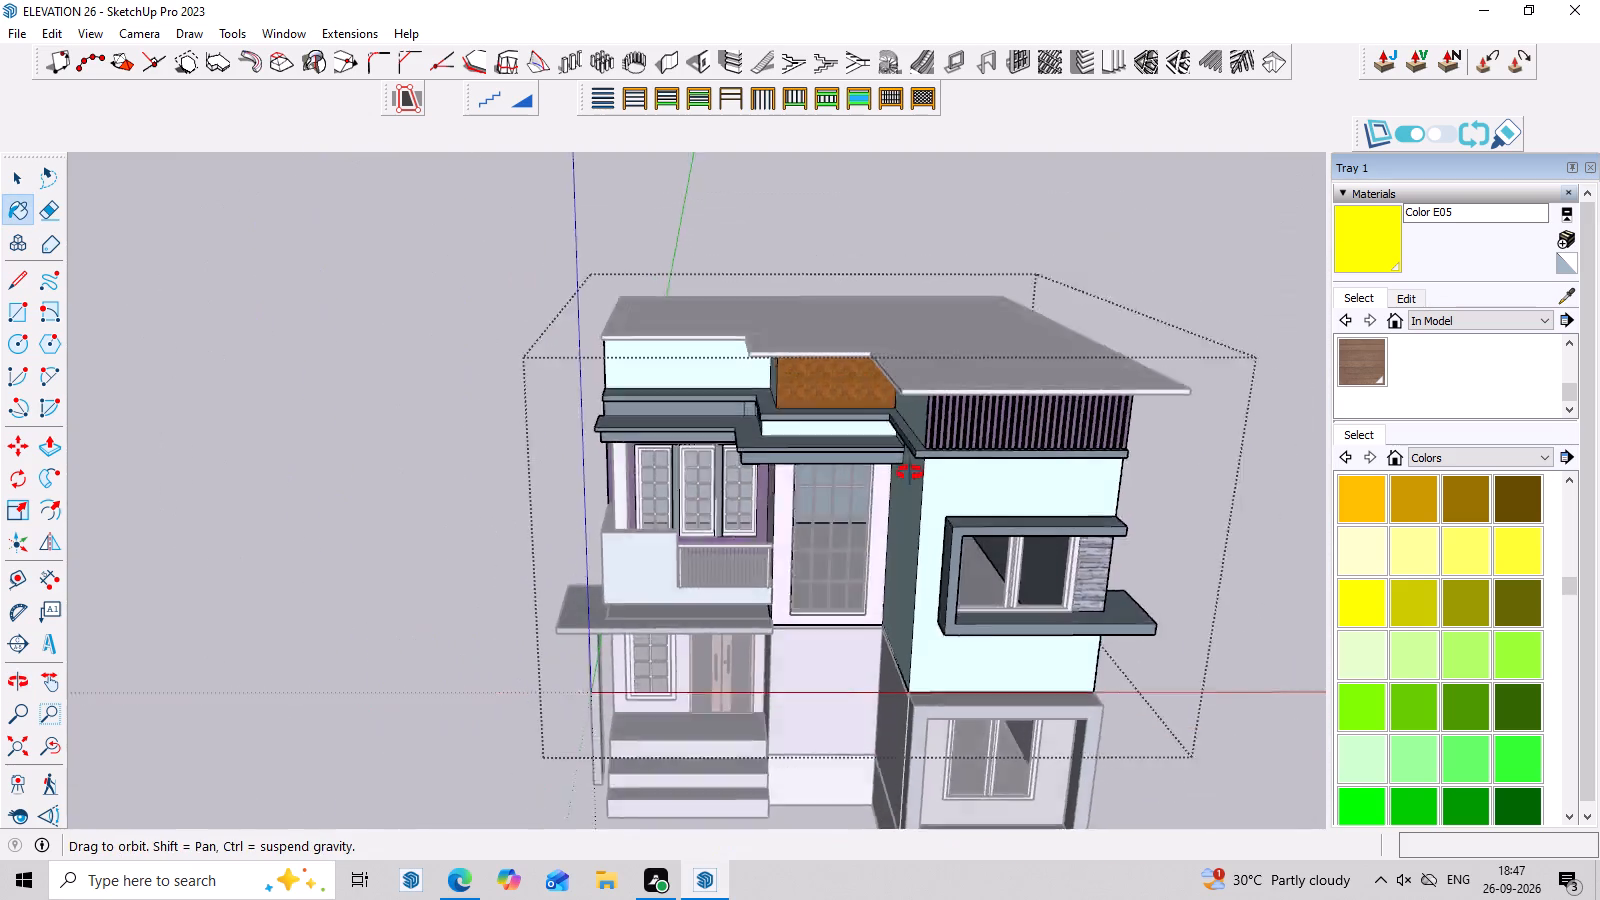
# Paint the underside of the roof-soffit light nearest the inner corner above the parquet panel with yellow Color E05.
pyautogui.moveTo(910, 473); pyautogui.dragTo(954, 242, button='middle')
pyautogui.scroll(11, 768, 340)
pyautogui.press('space')
pyautogui.click(758, 198)
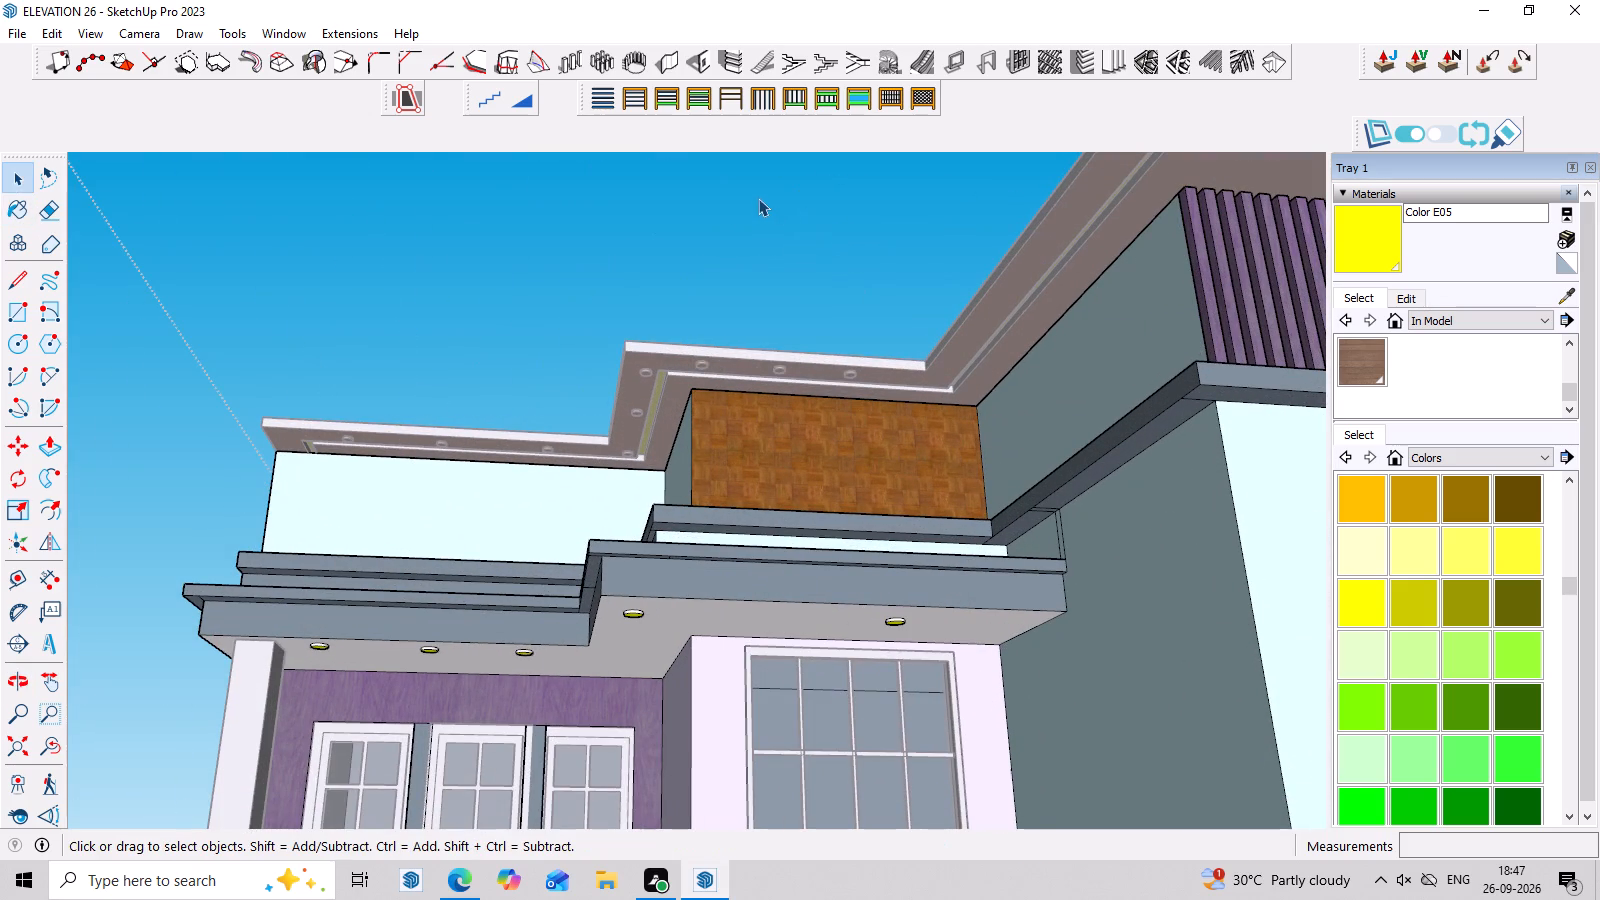
pyautogui.scroll(2, 882, 345)
pyautogui.doubleClick(797, 237)
pyautogui.scroll(5, 837, 346)
pyautogui.moveTo(844, 404); pyautogui.dragTo(873, 289, button='middle')
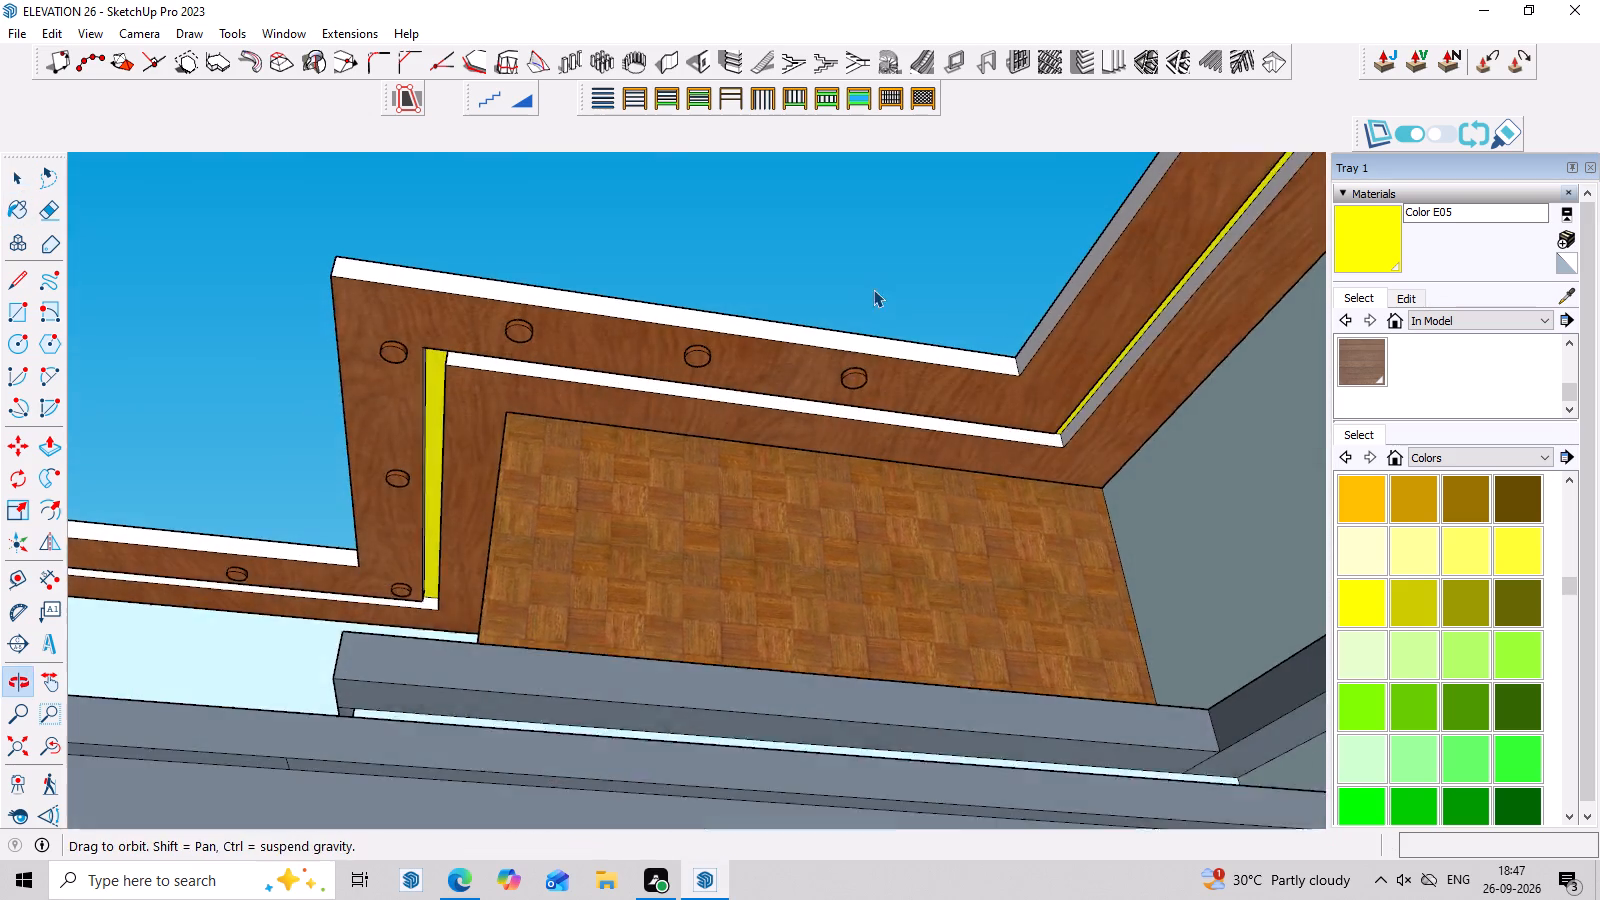
pyautogui.scroll(9, 865, 381)
pyautogui.doubleClick(859, 368)
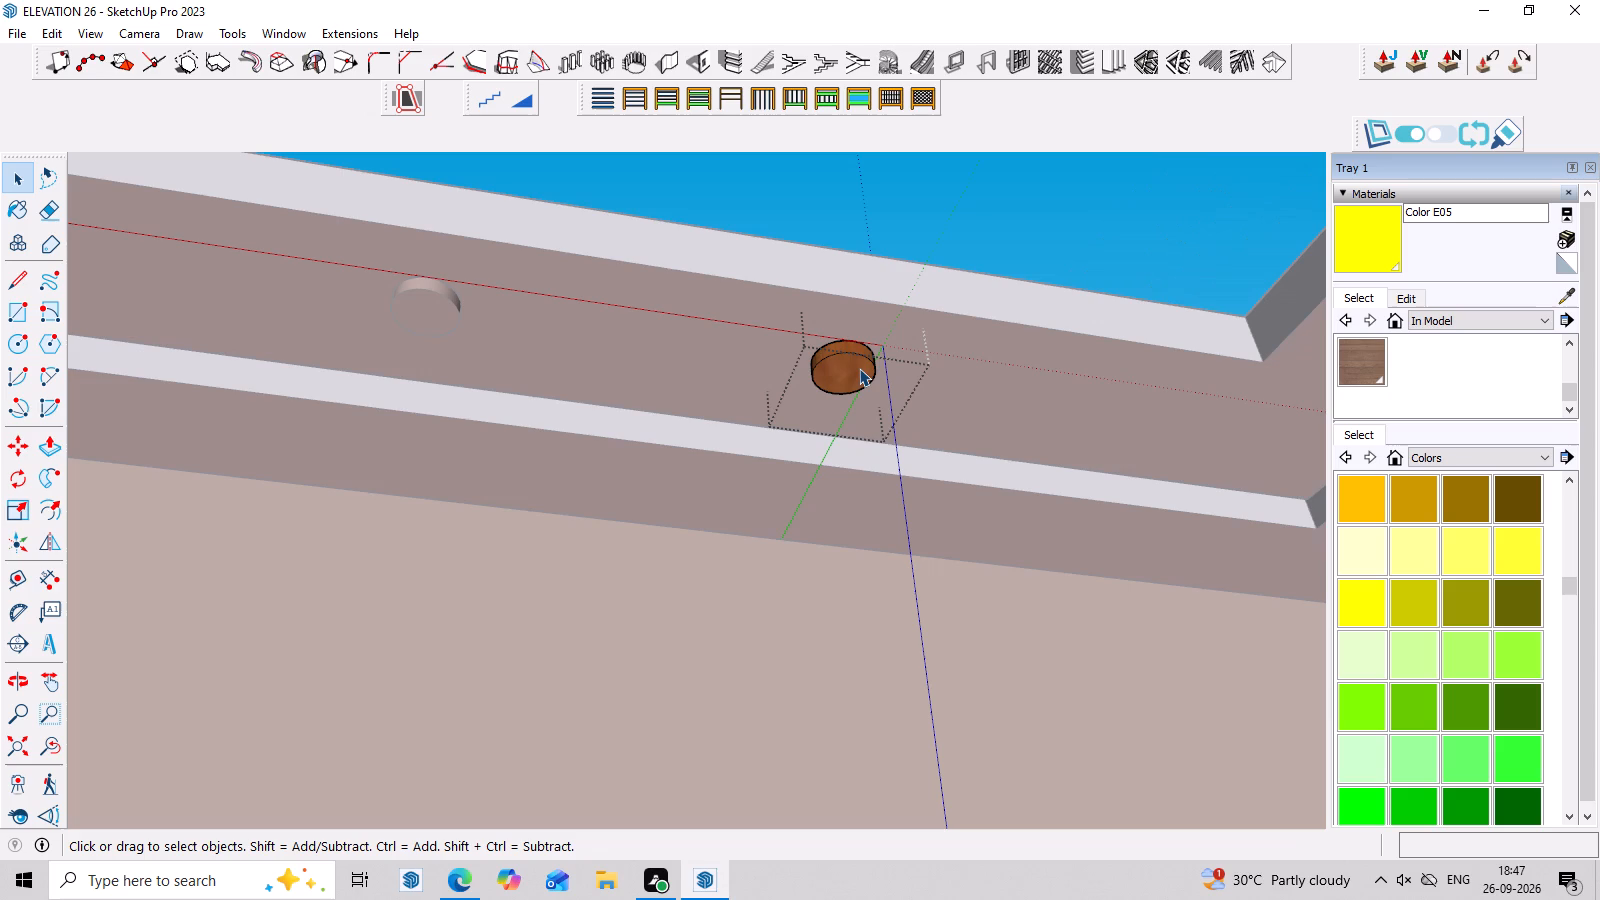
pyautogui.click(859, 368)
pyautogui.click(1378, 244)
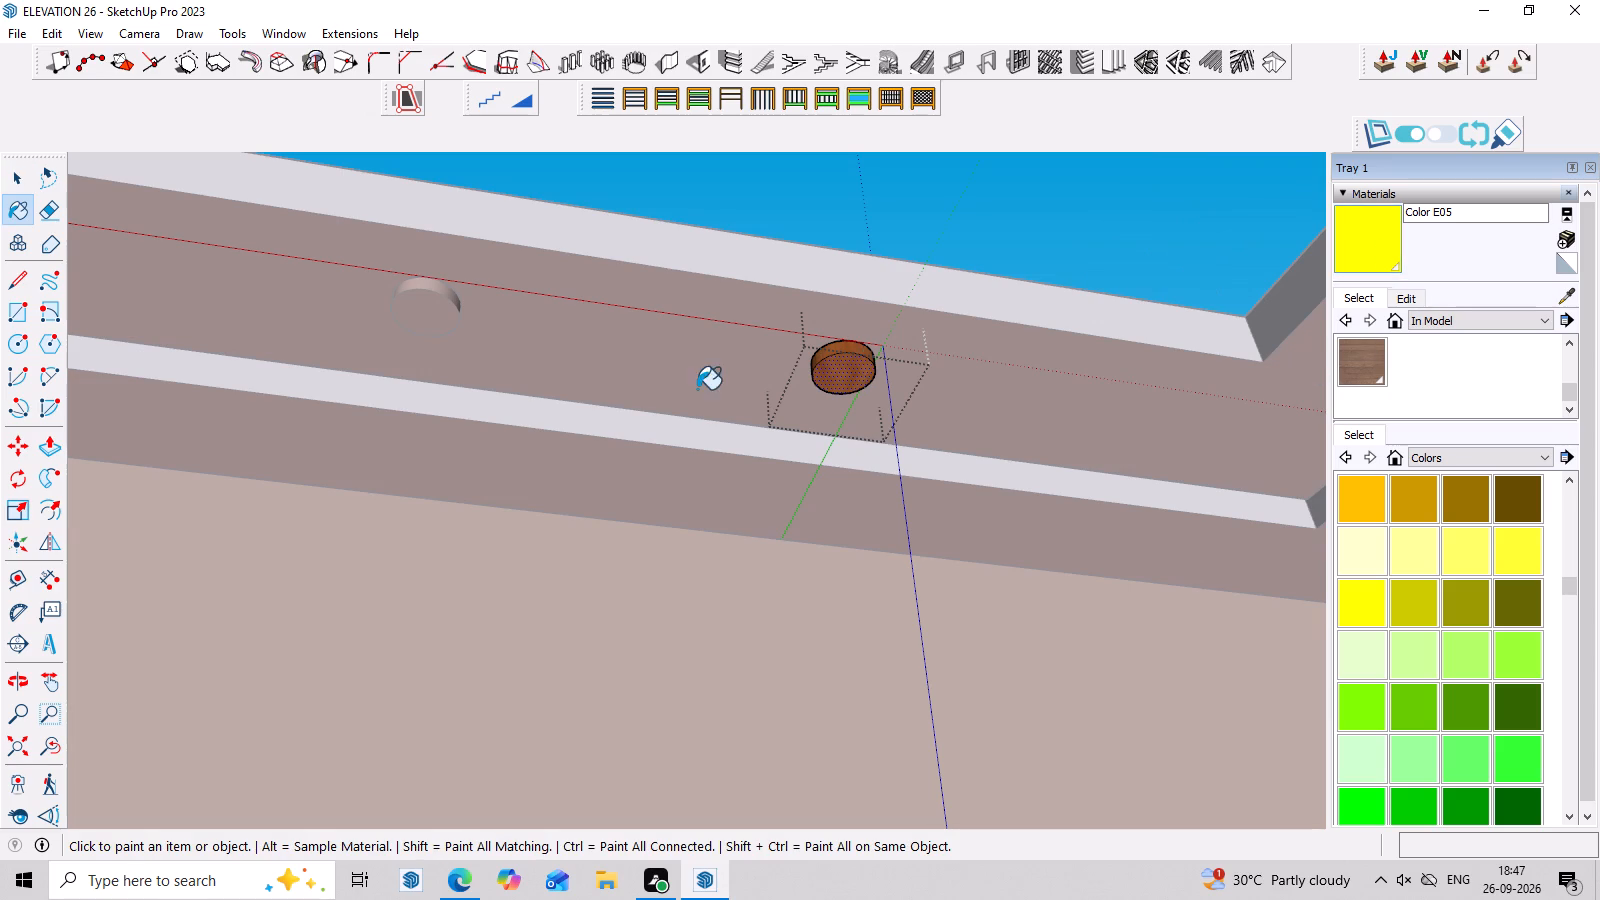
pyautogui.scroll(2, 875, 383)
pyautogui.click(841, 373)
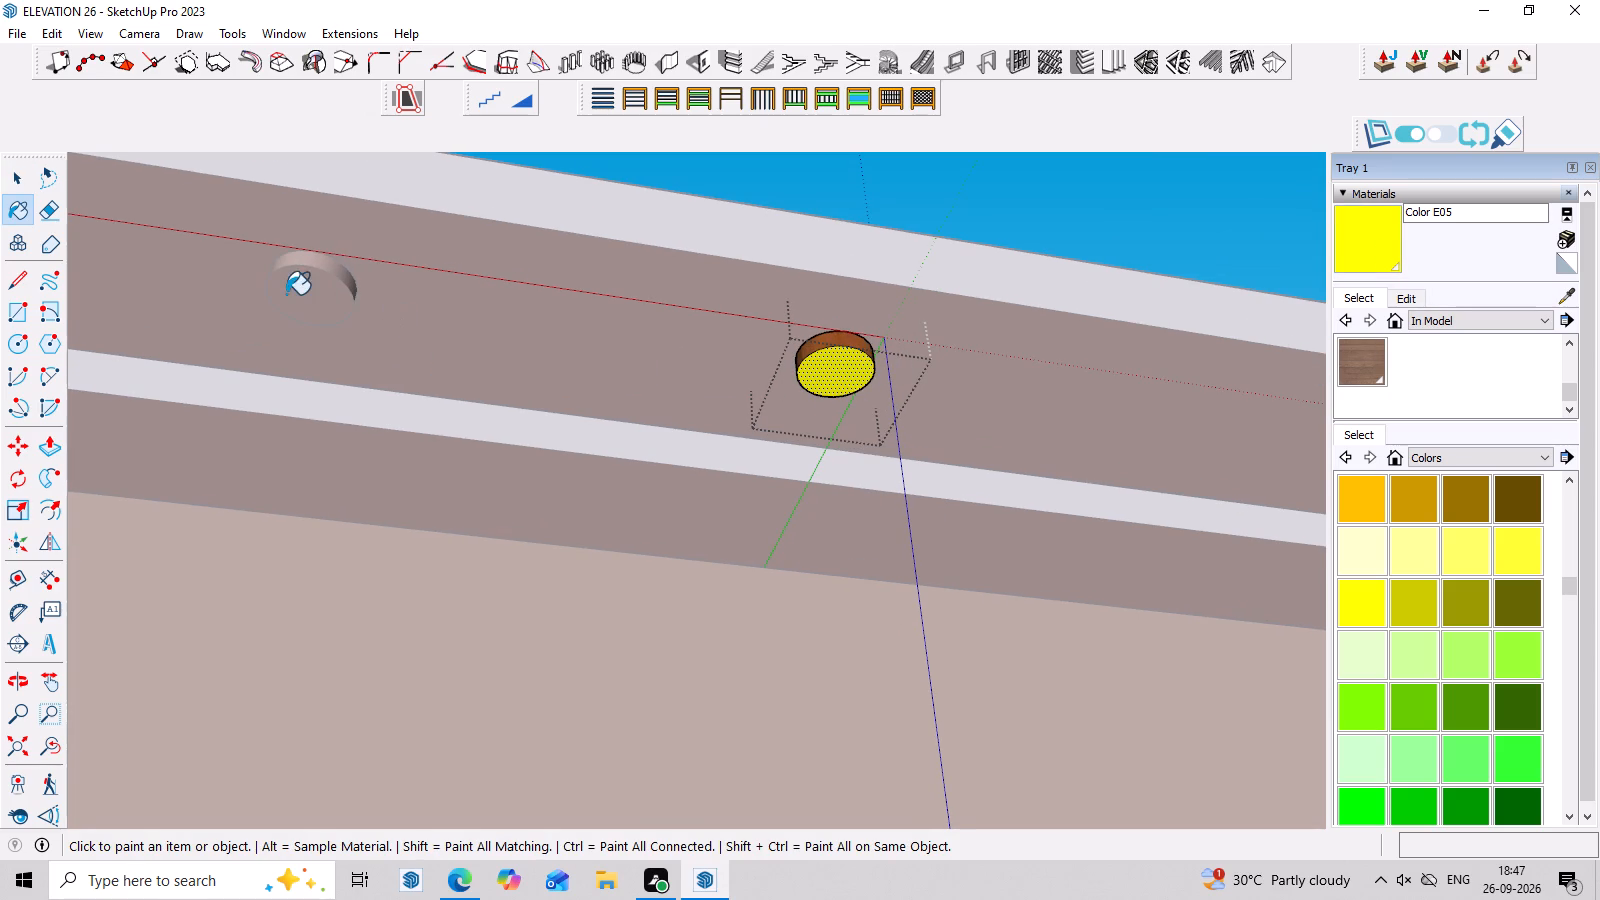
# Open the middle roof-soffit light above the parquet panel and paint its underside with Color E05.
pyautogui.press('space')
pyautogui.click(308, 304)
pyautogui.click(318, 299)
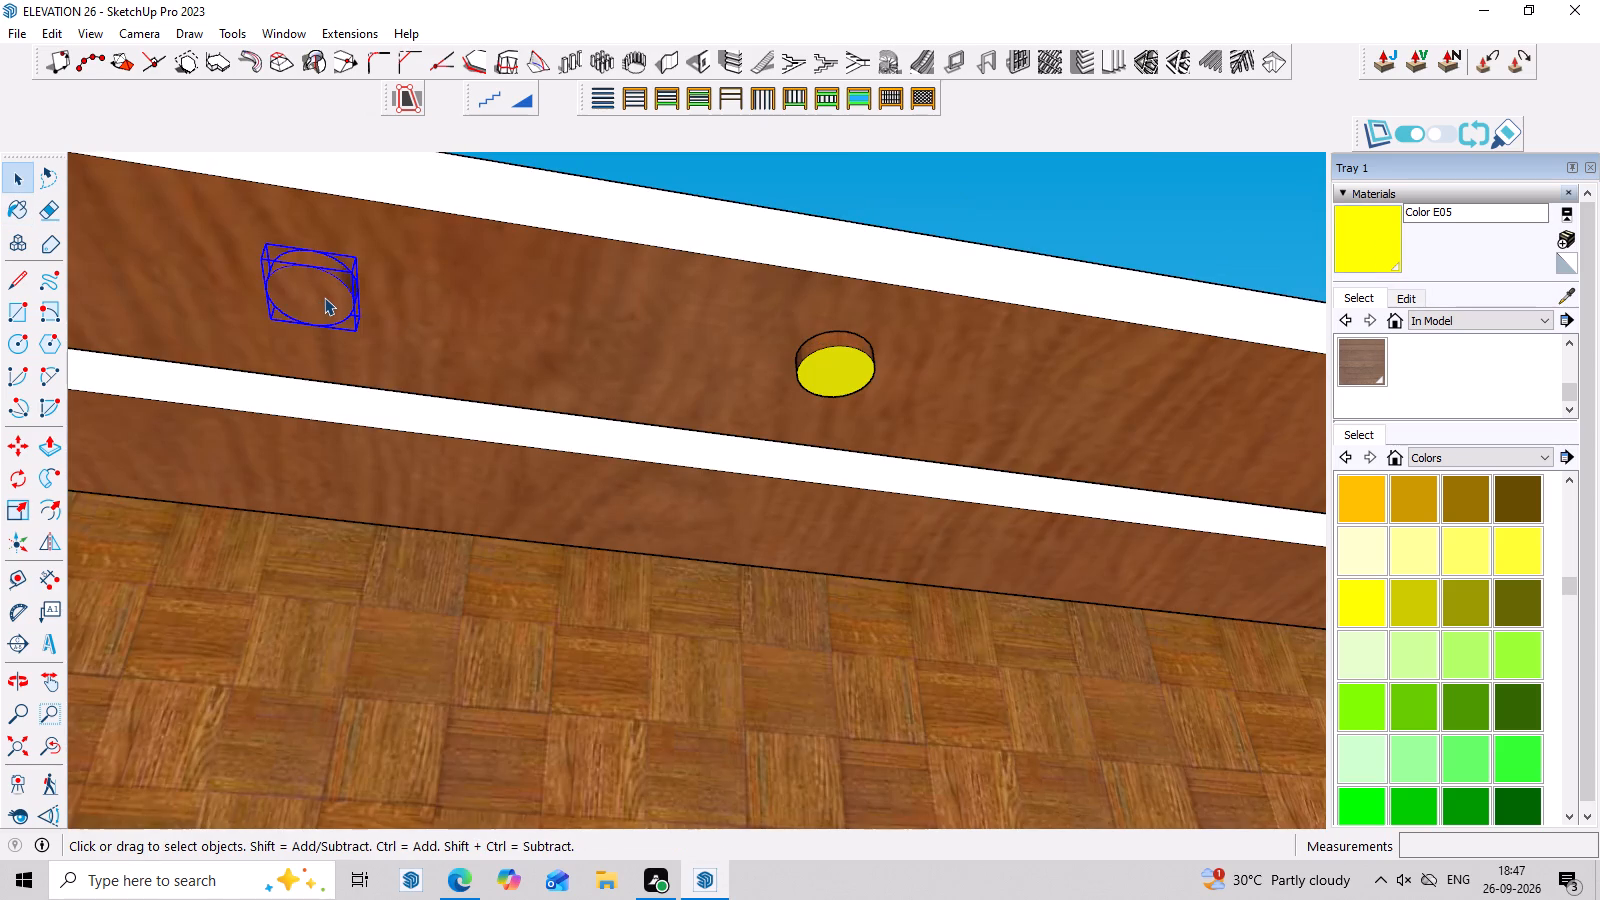
pyautogui.doubleClick(324, 297)
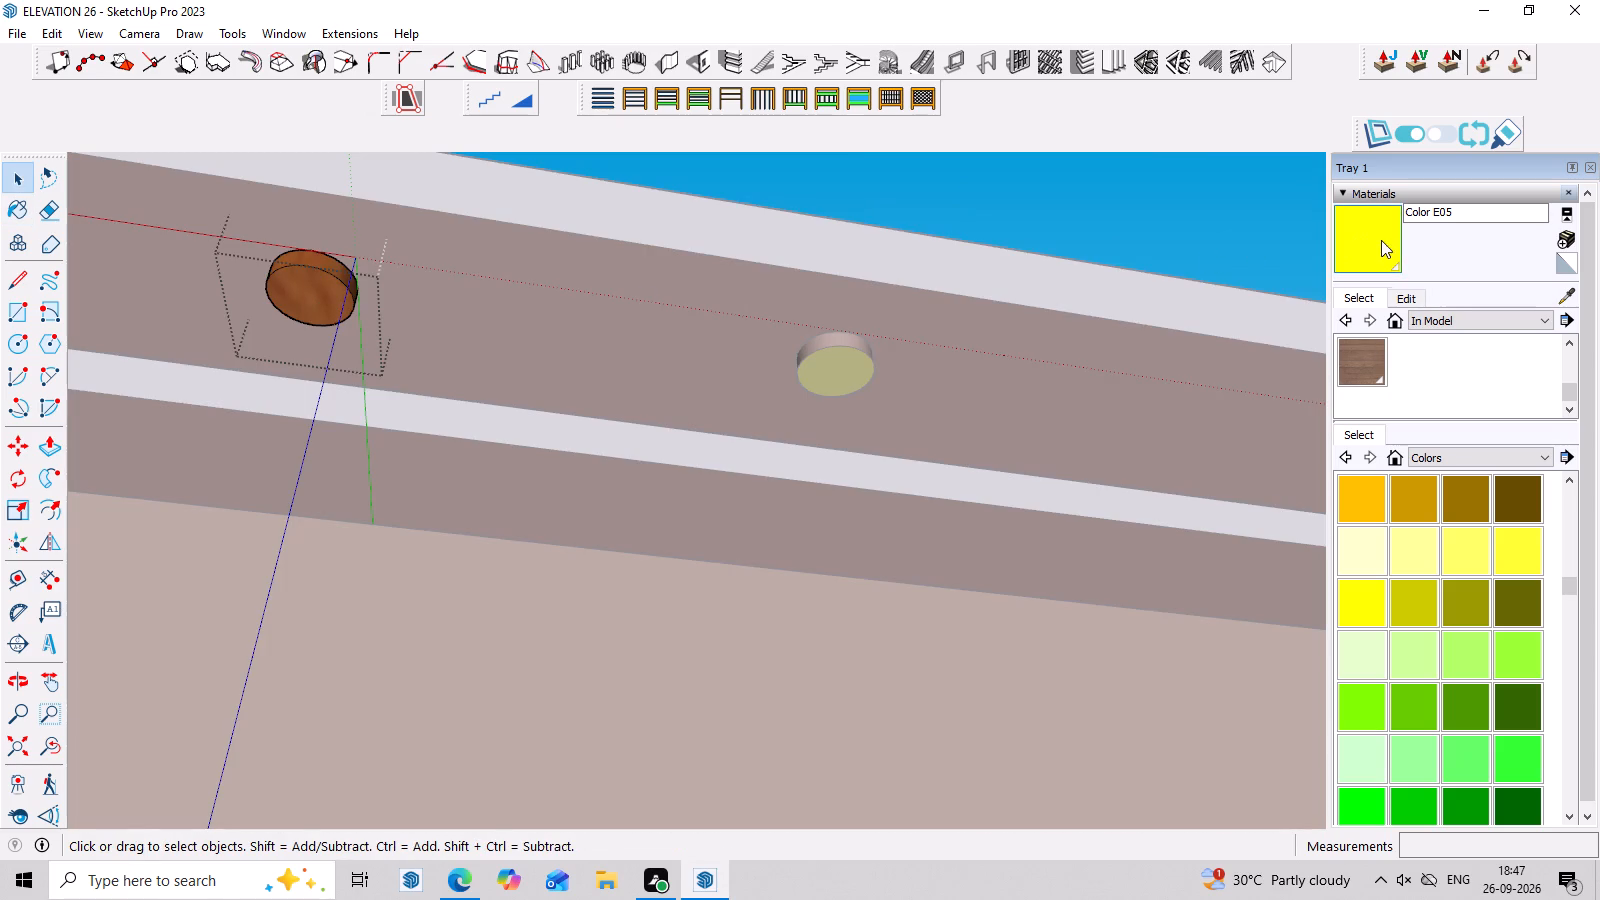
pyautogui.click(1381, 240)
pyautogui.click(309, 299)
pyautogui.scroll(-5, 554, 430)
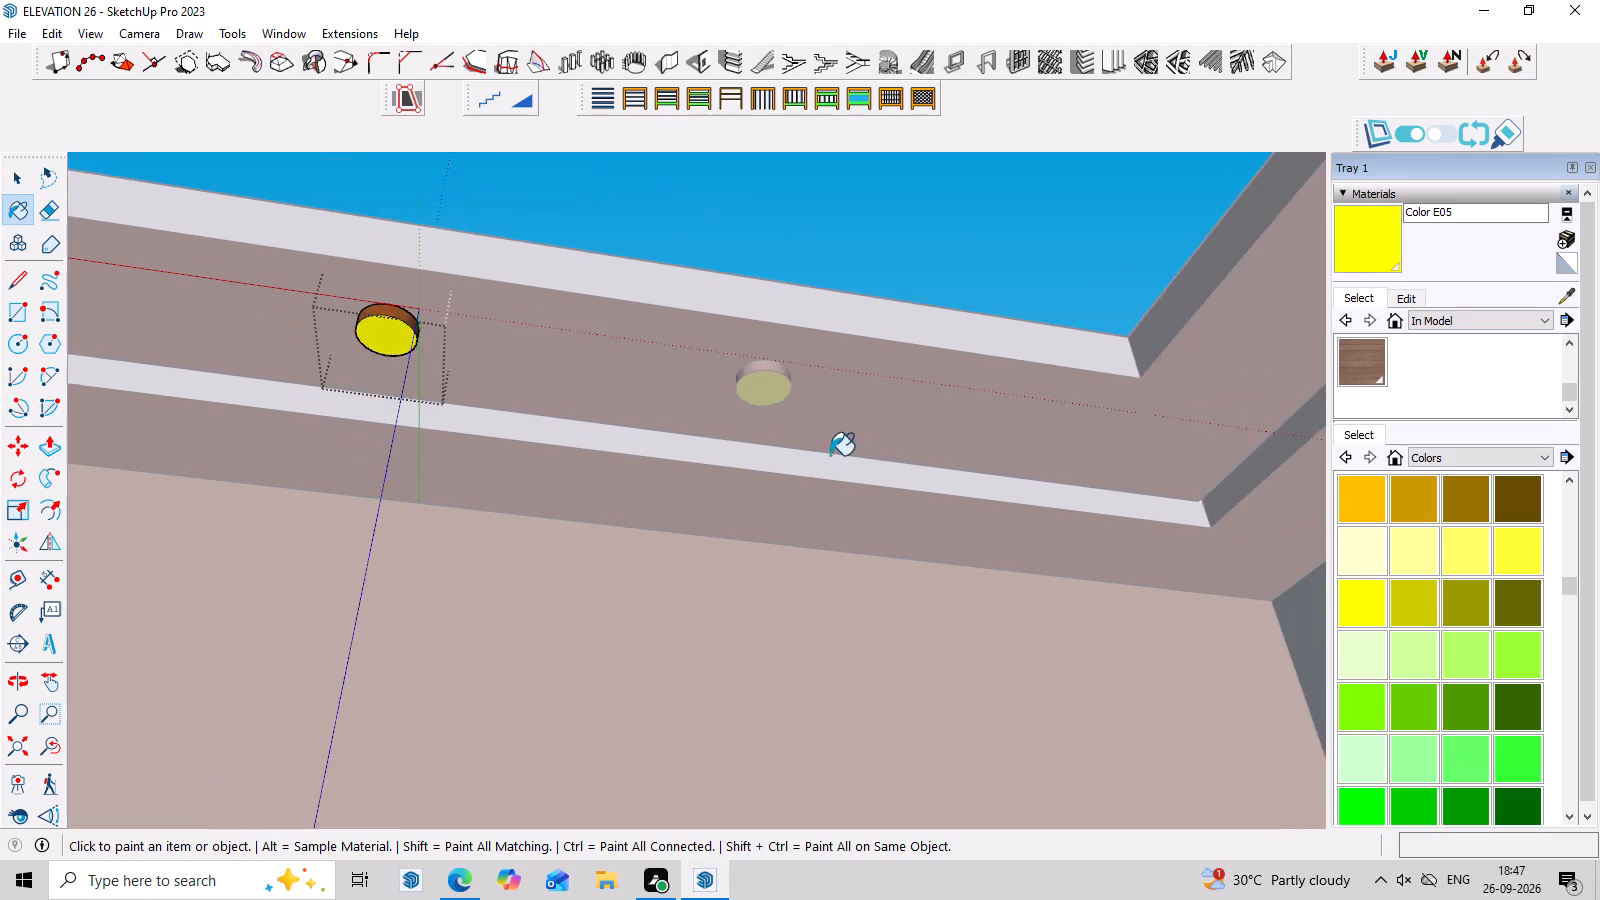
# Reopen the soffit light nearest the inner corner above the parquet panel and paint its rim white with Color M00.
pyautogui.scroll(-1, 830, 455)
pyautogui.press('space')
pyautogui.scroll(2, 791, 441)
pyautogui.doubleClick(771, 397)
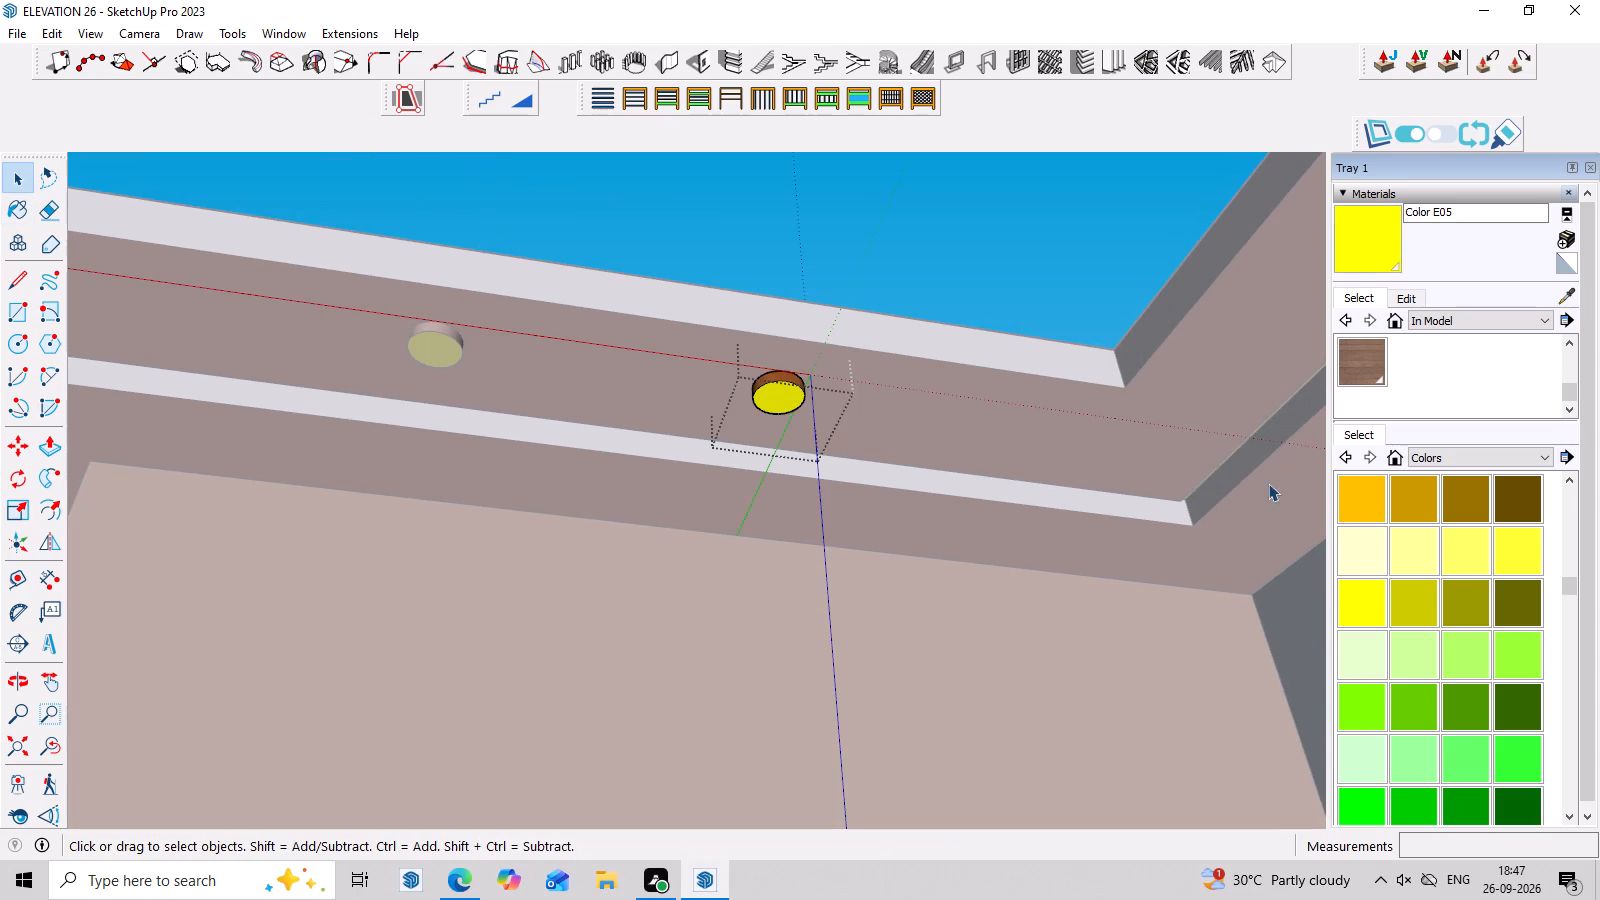
pyautogui.scroll(-3, 1464, 575)
pyautogui.scroll(13, 1453, 599)
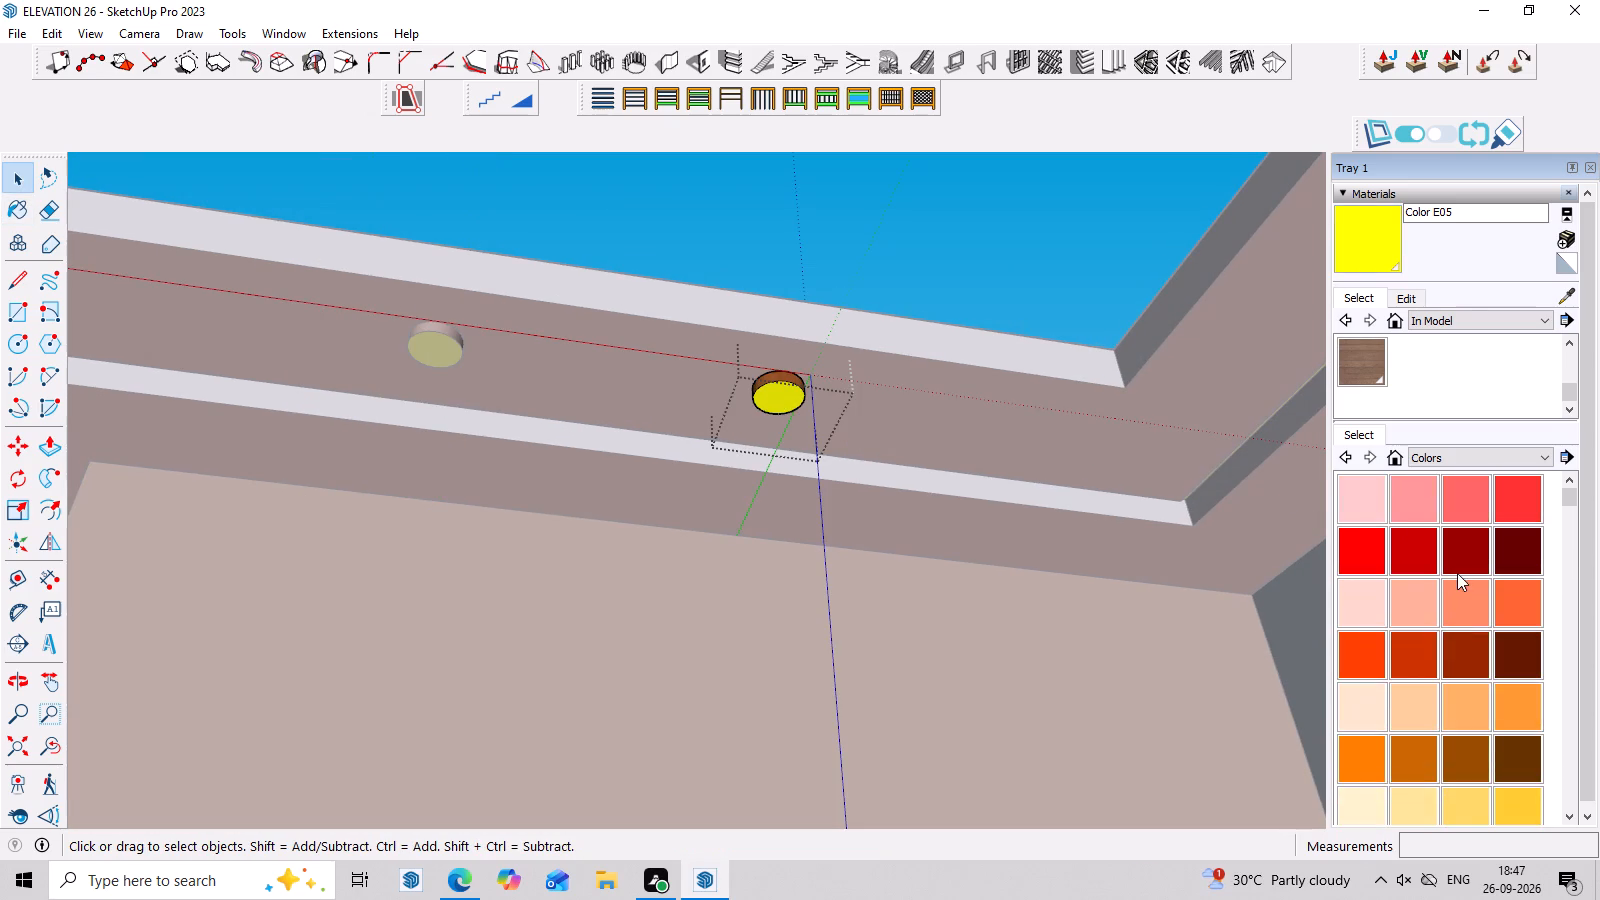
pyautogui.scroll(1, 1457, 573)
pyautogui.scroll(-20, 1457, 573)
pyautogui.scroll(-4, 1457, 573)
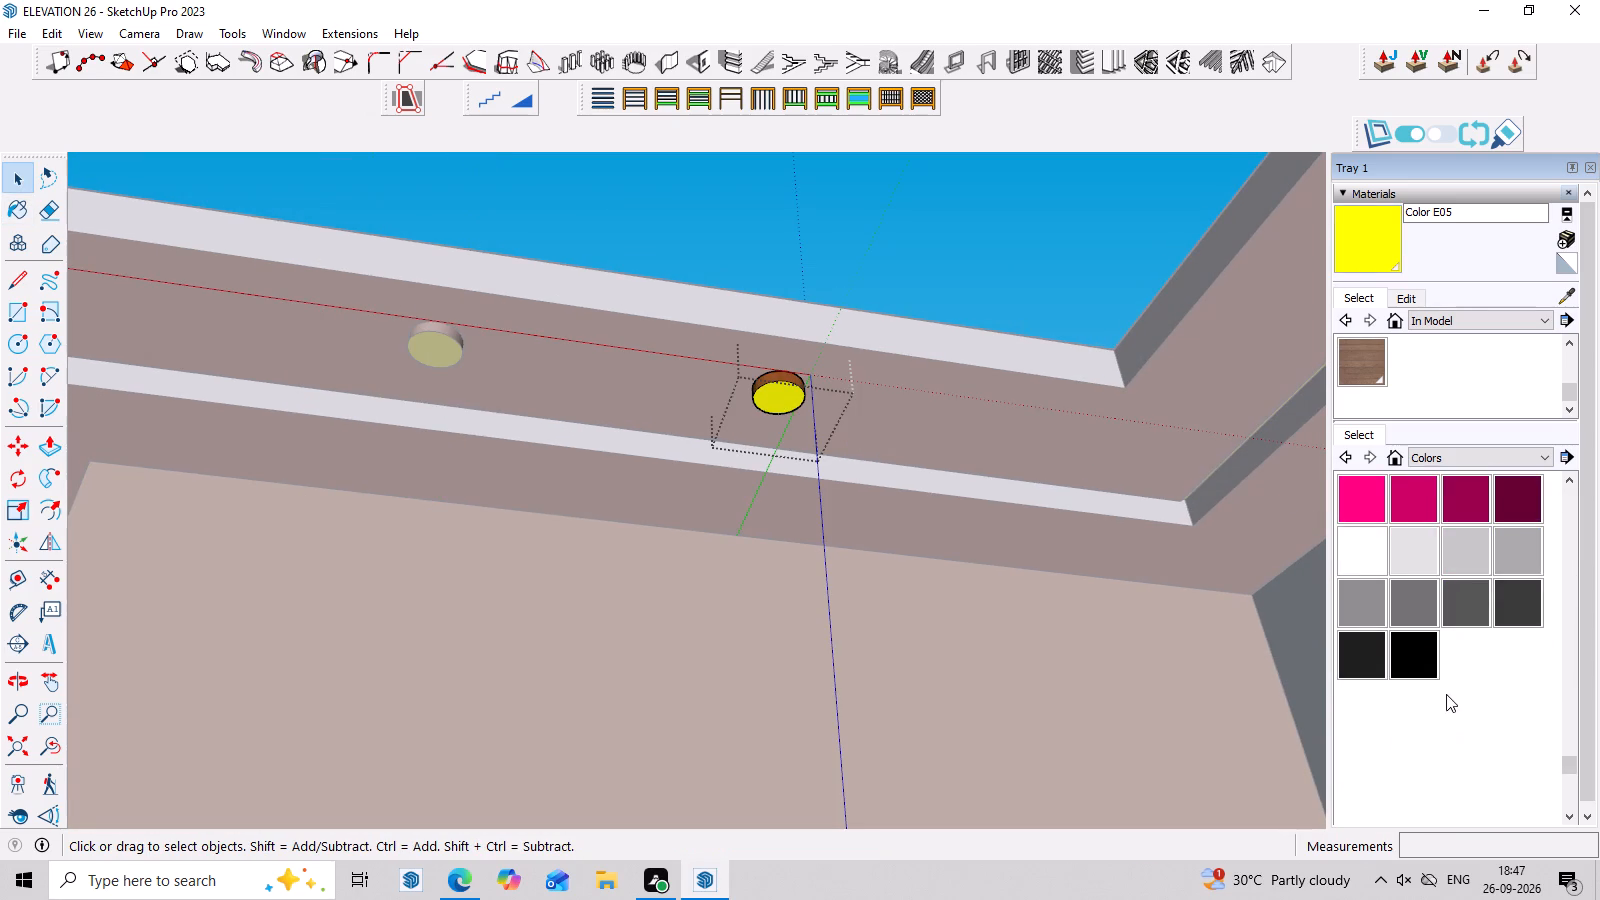
pyautogui.doubleClick(1357, 549)
pyautogui.scroll(7, 783, 349)
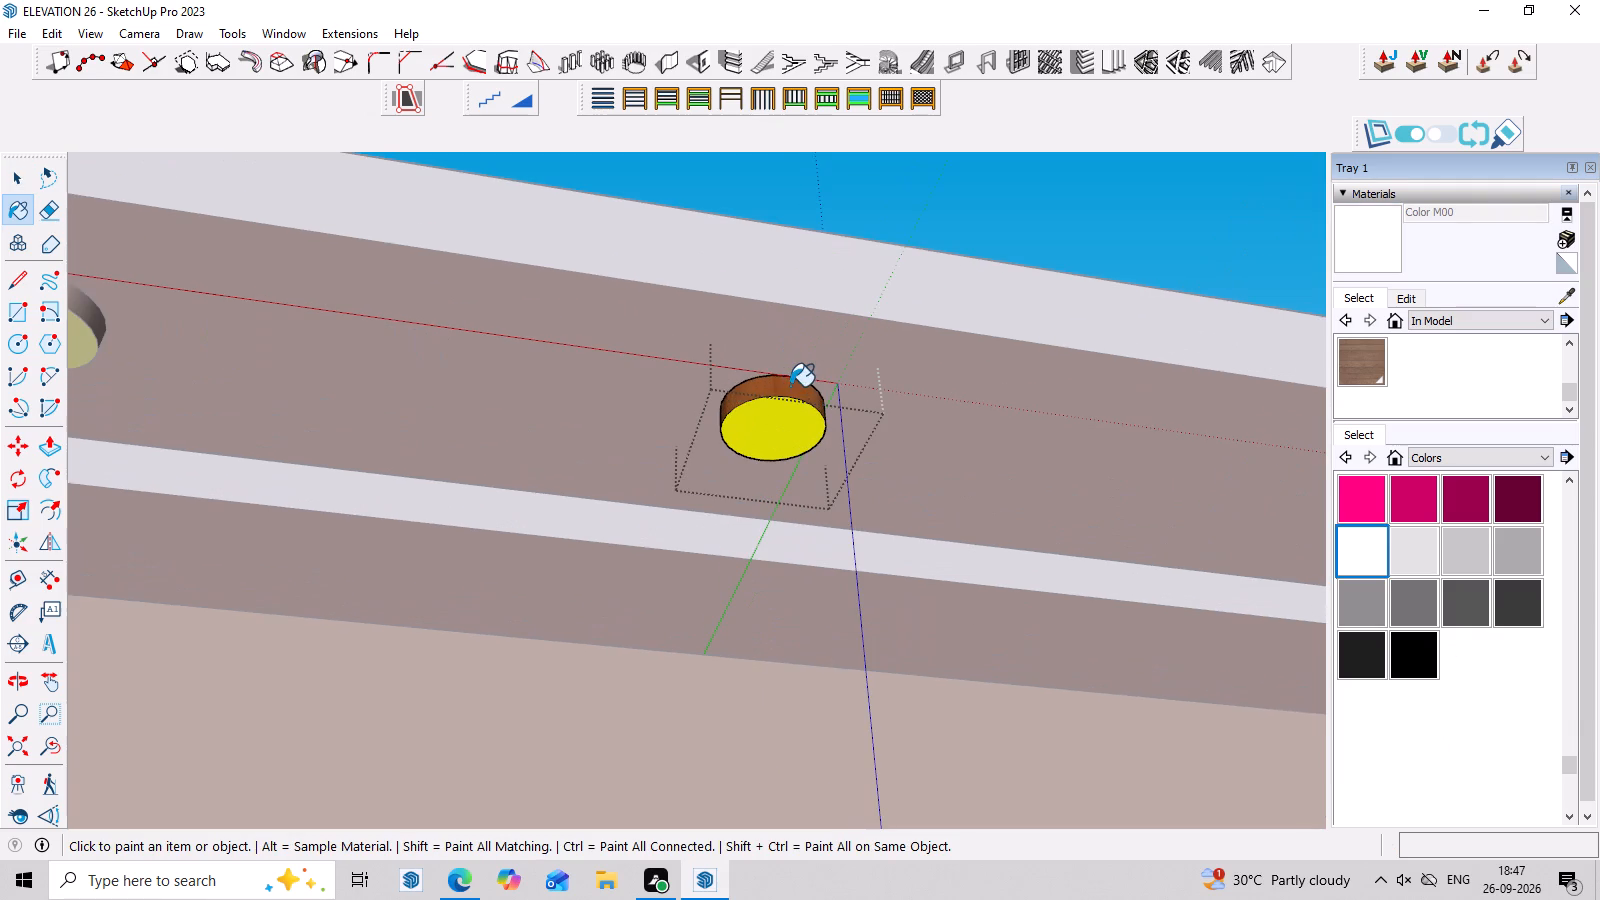
pyautogui.click(790, 386)
# Reopen the middle soffit light above the parquet panel and paint its rim with white Color M00.
pyautogui.scroll(-8, 892, 459)
pyautogui.scroll(-3, 1092, 586)
pyautogui.scroll(3, 691, 454)
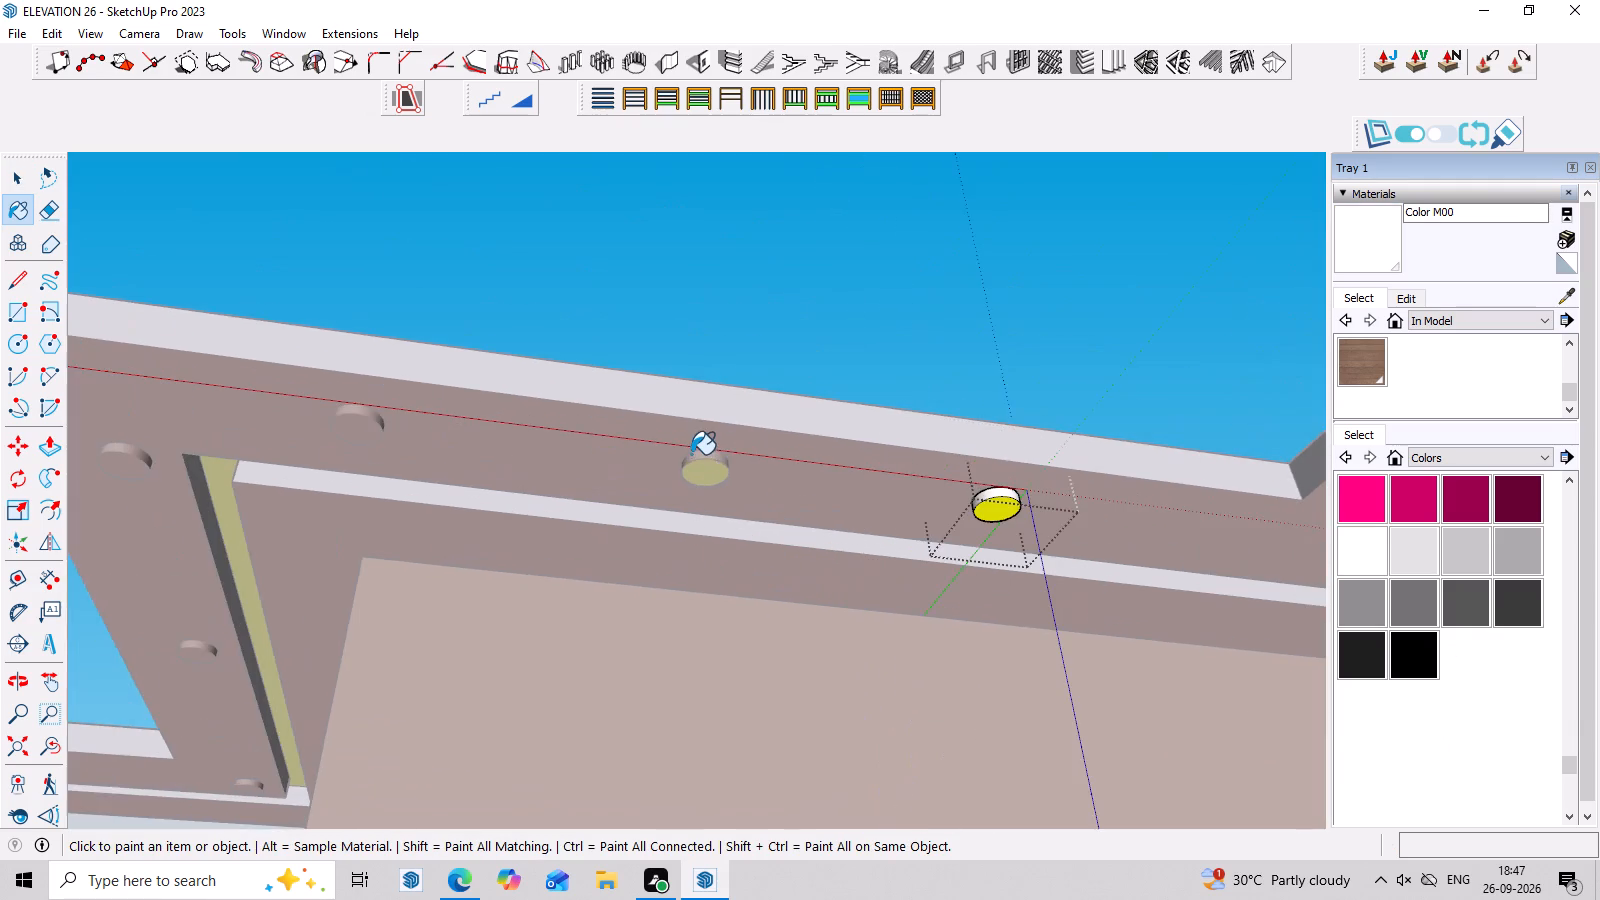
pyautogui.scroll(3, 751, 486)
pyautogui.press('space')
pyautogui.doubleClick(678, 470)
pyautogui.scroll(2, 686, 438)
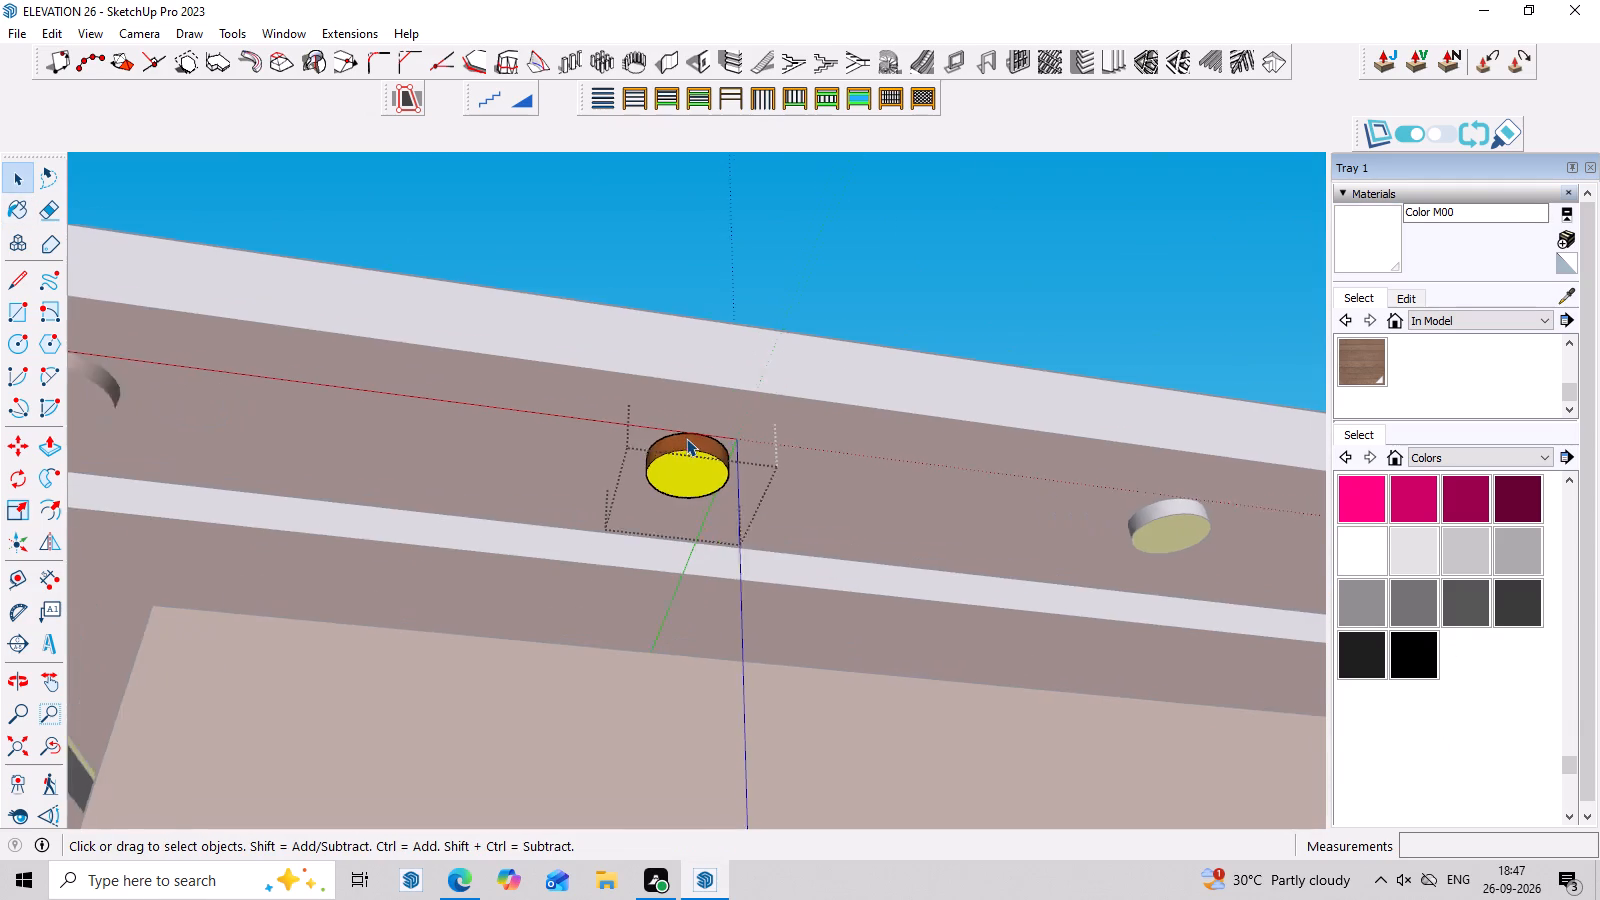
pyautogui.scroll(1, 686, 438)
pyautogui.click(686, 438)
pyautogui.click(696, 442)
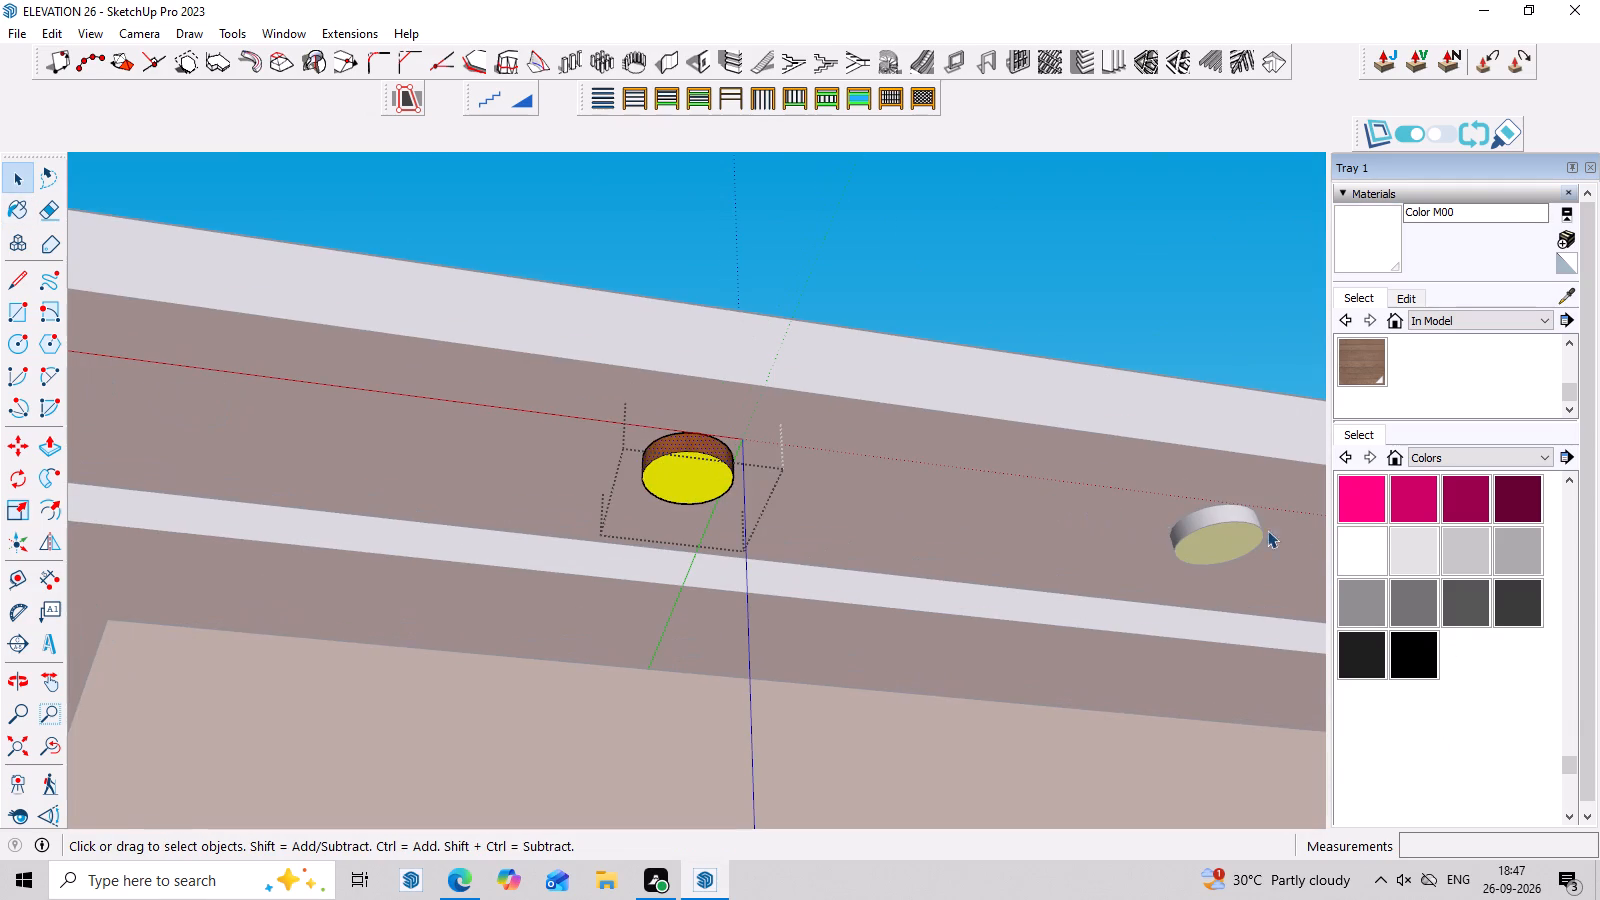
pyautogui.click(1385, 555)
pyautogui.click(713, 447)
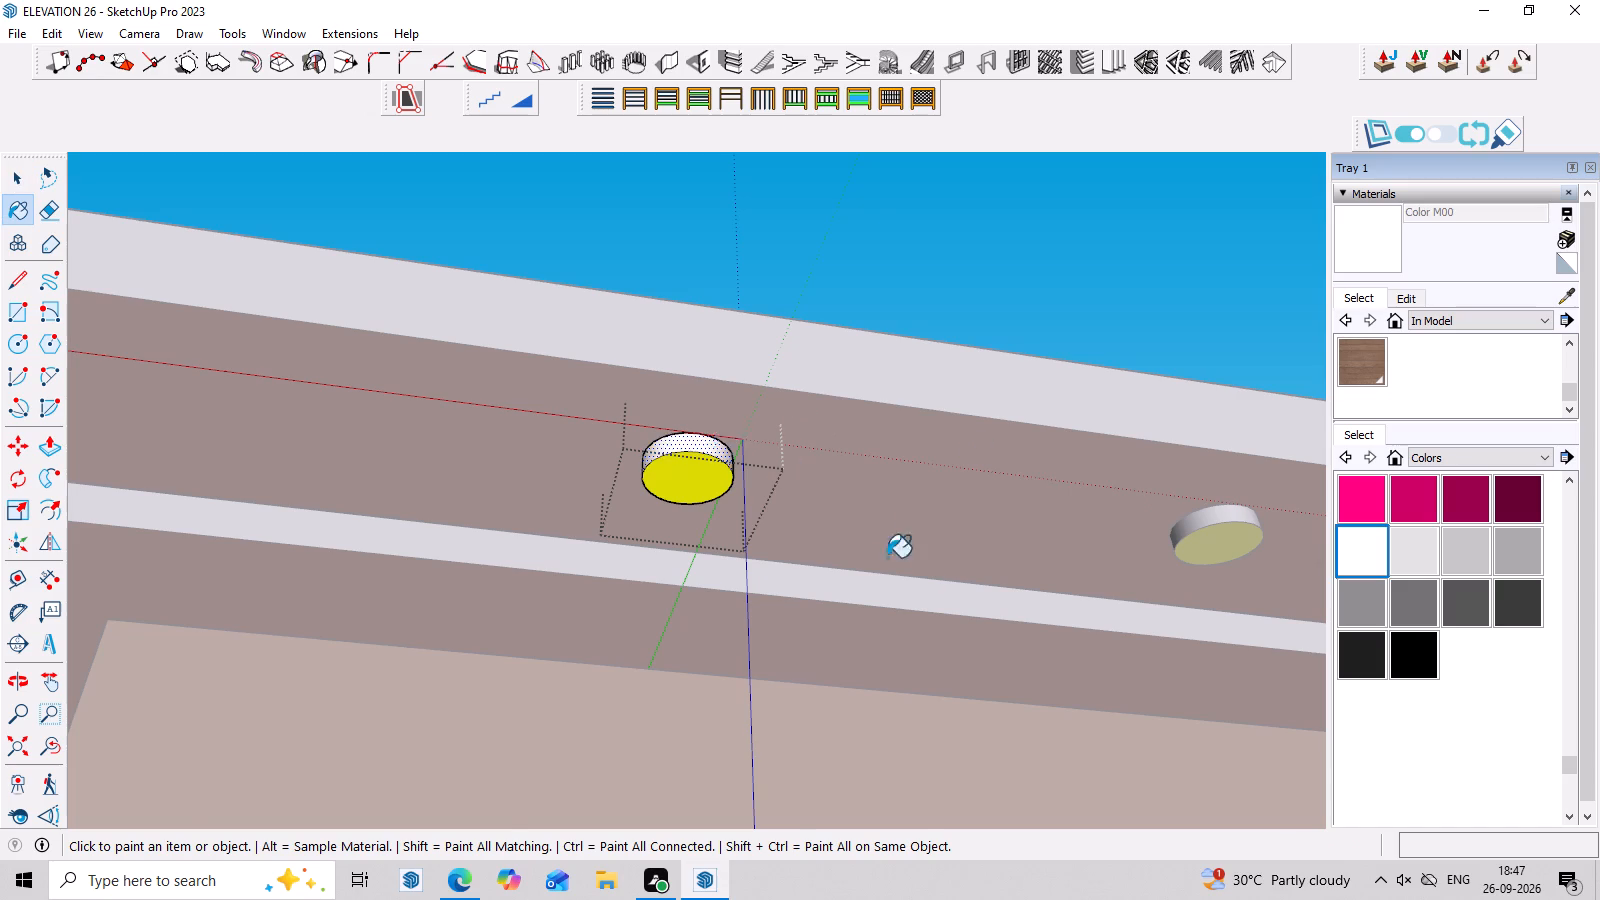
# Paint the third soffit light above the parquet panel with Color M00 on its rim and Color E05 on its underside.
pyautogui.scroll(-7, 919, 578)
pyautogui.click(663, 359)
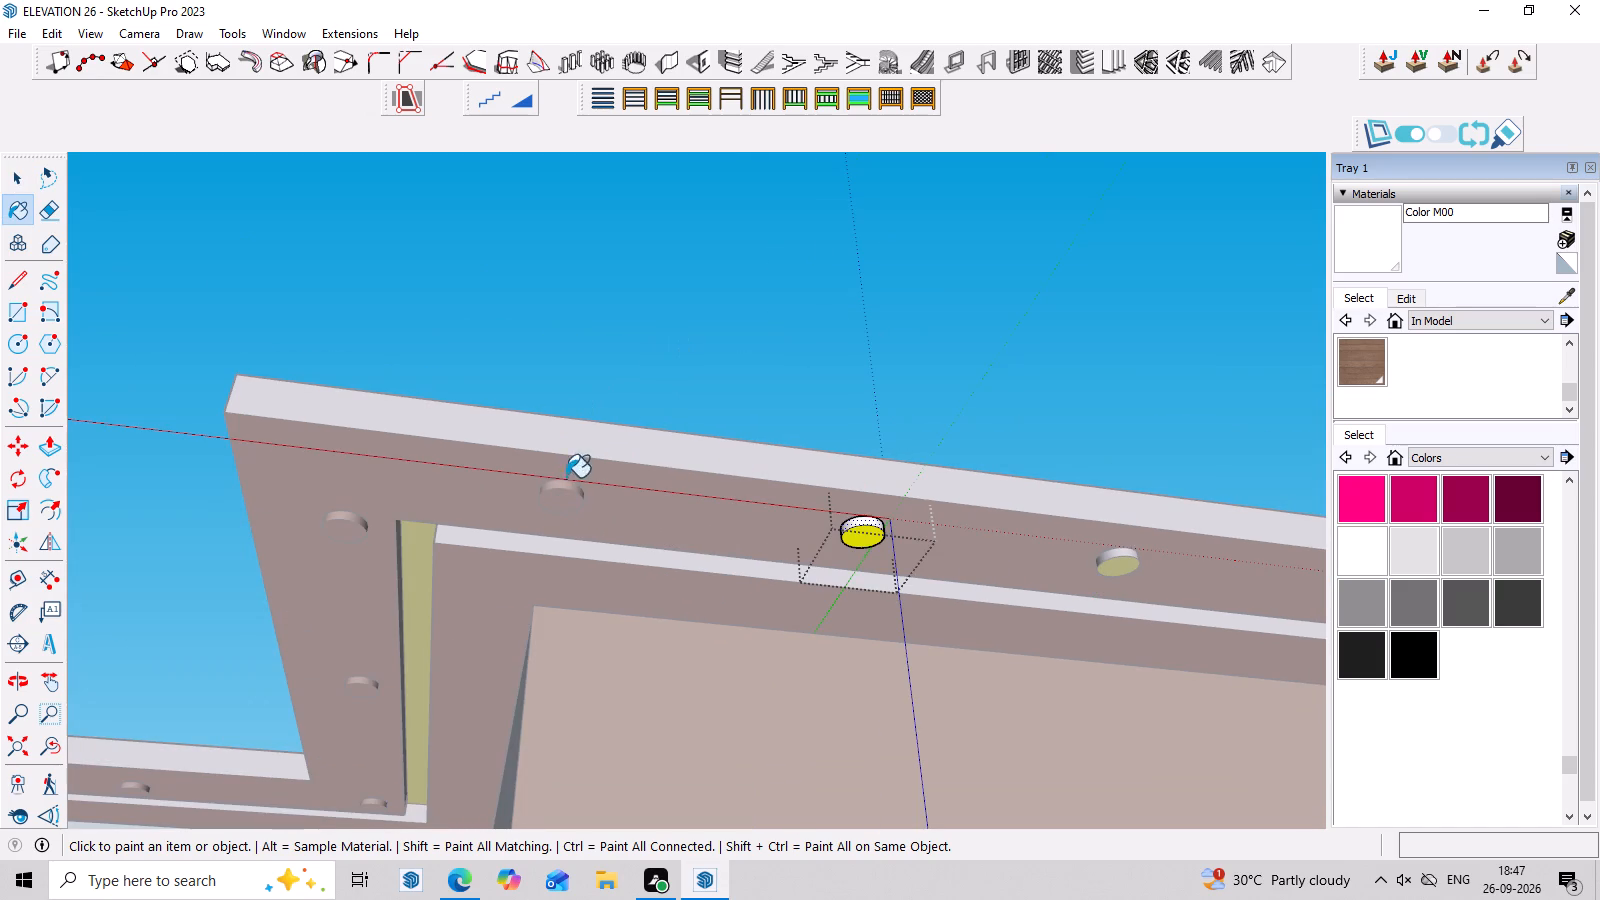
pyautogui.press('space')
pyautogui.doubleClick(561, 503)
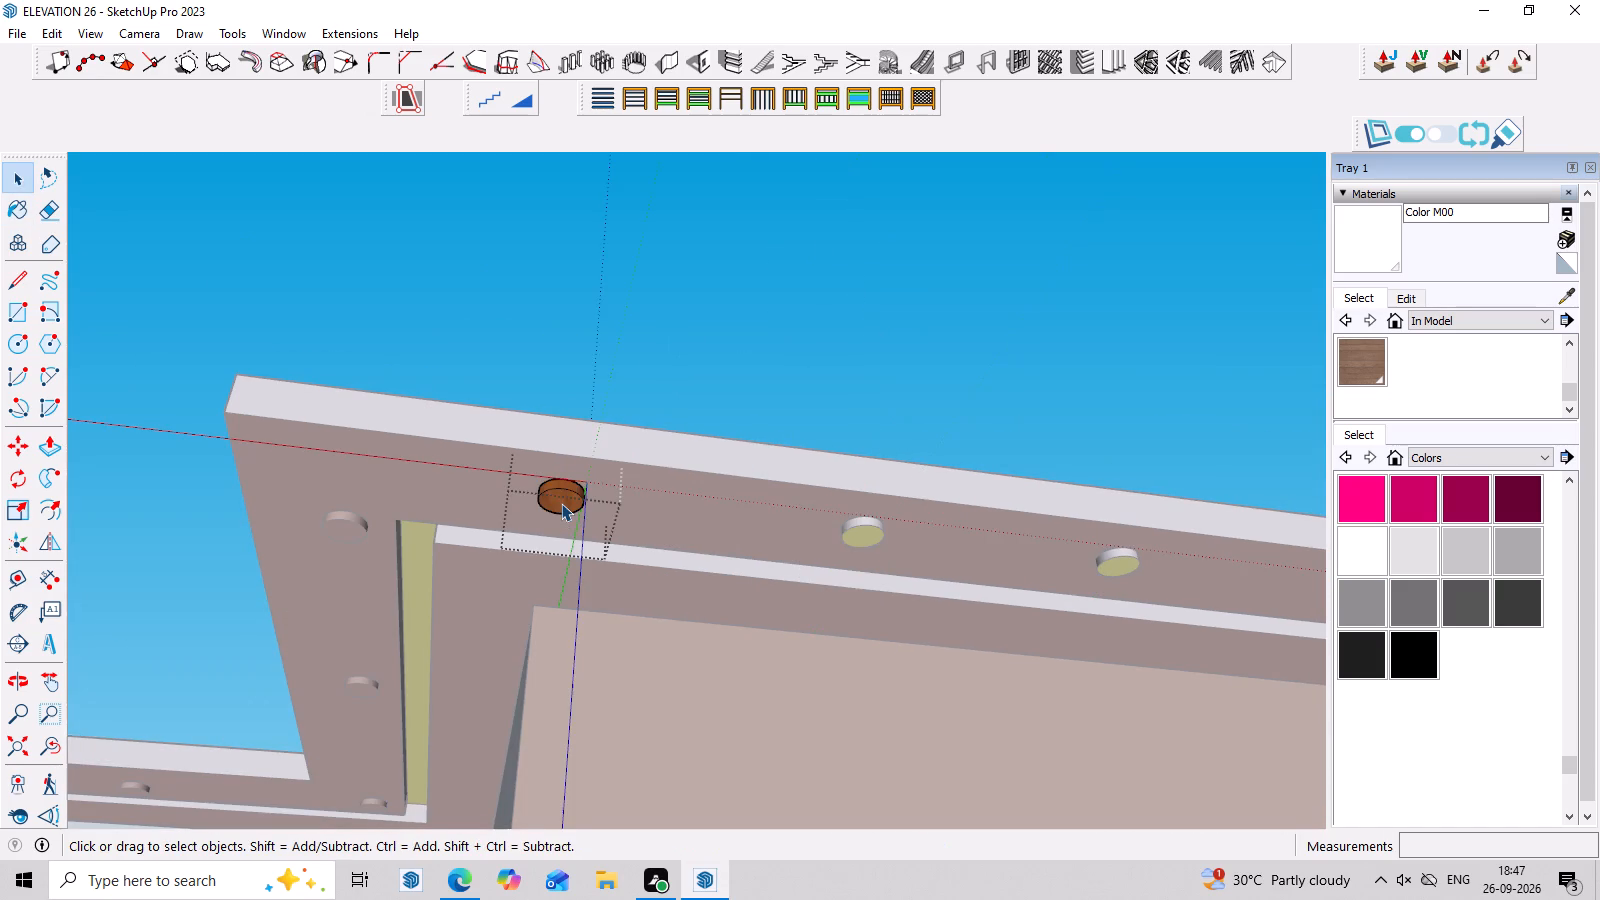
pyautogui.scroll(1, 561, 503)
pyautogui.click(1370, 549)
pyautogui.scroll(4, 559, 433)
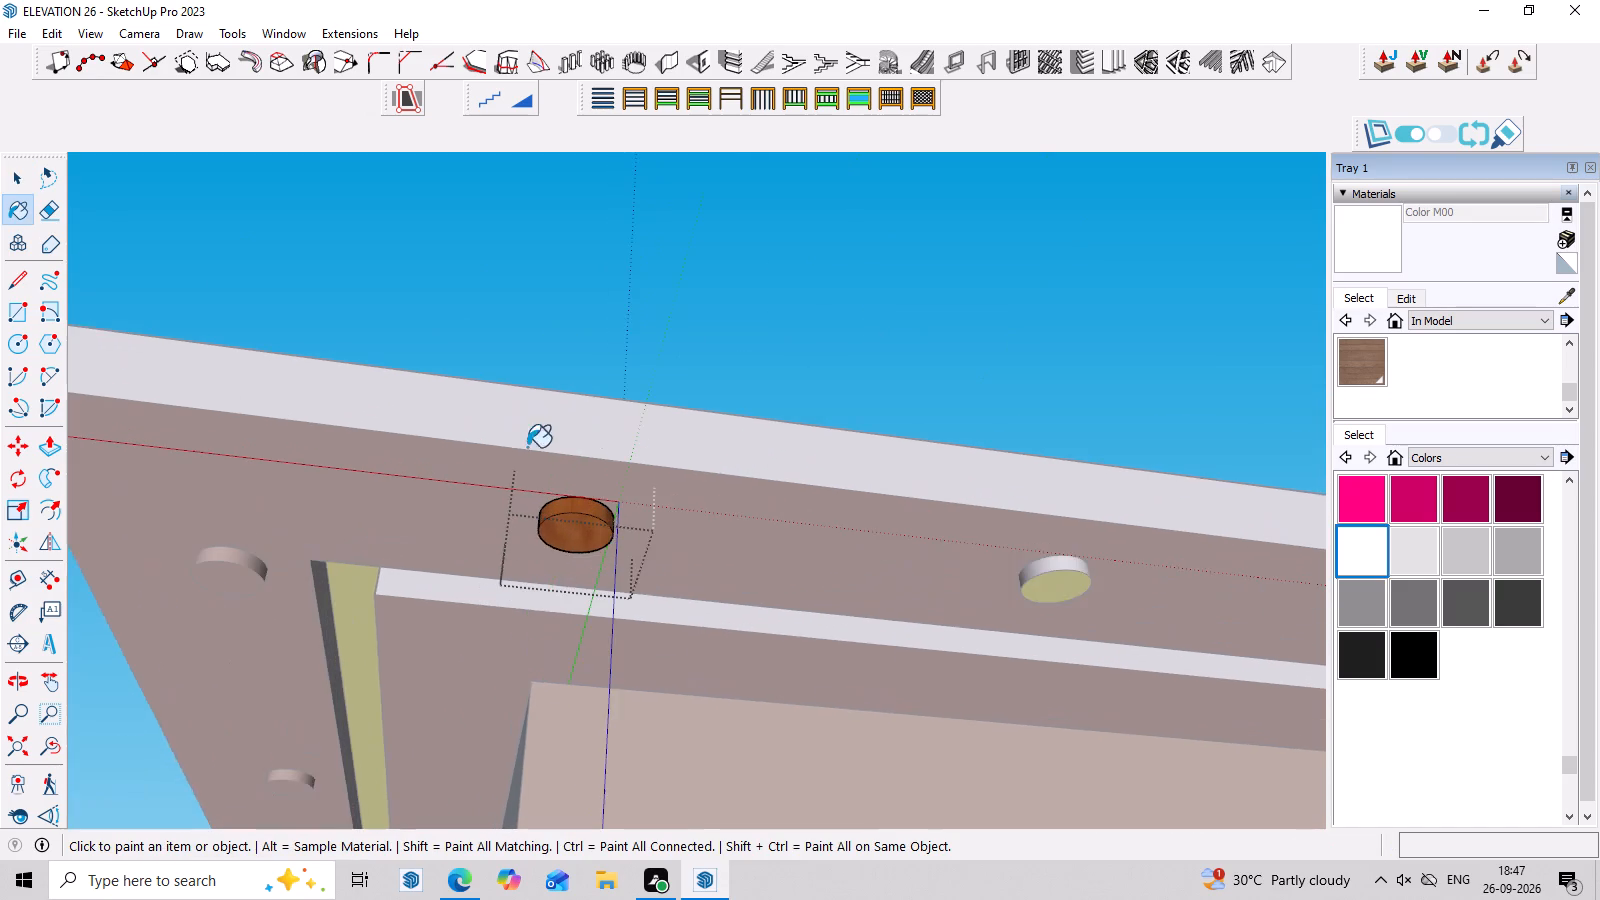
pyautogui.scroll(2, 607, 498)
pyautogui.click(582, 513)
pyautogui.scroll(-3, 956, 558)
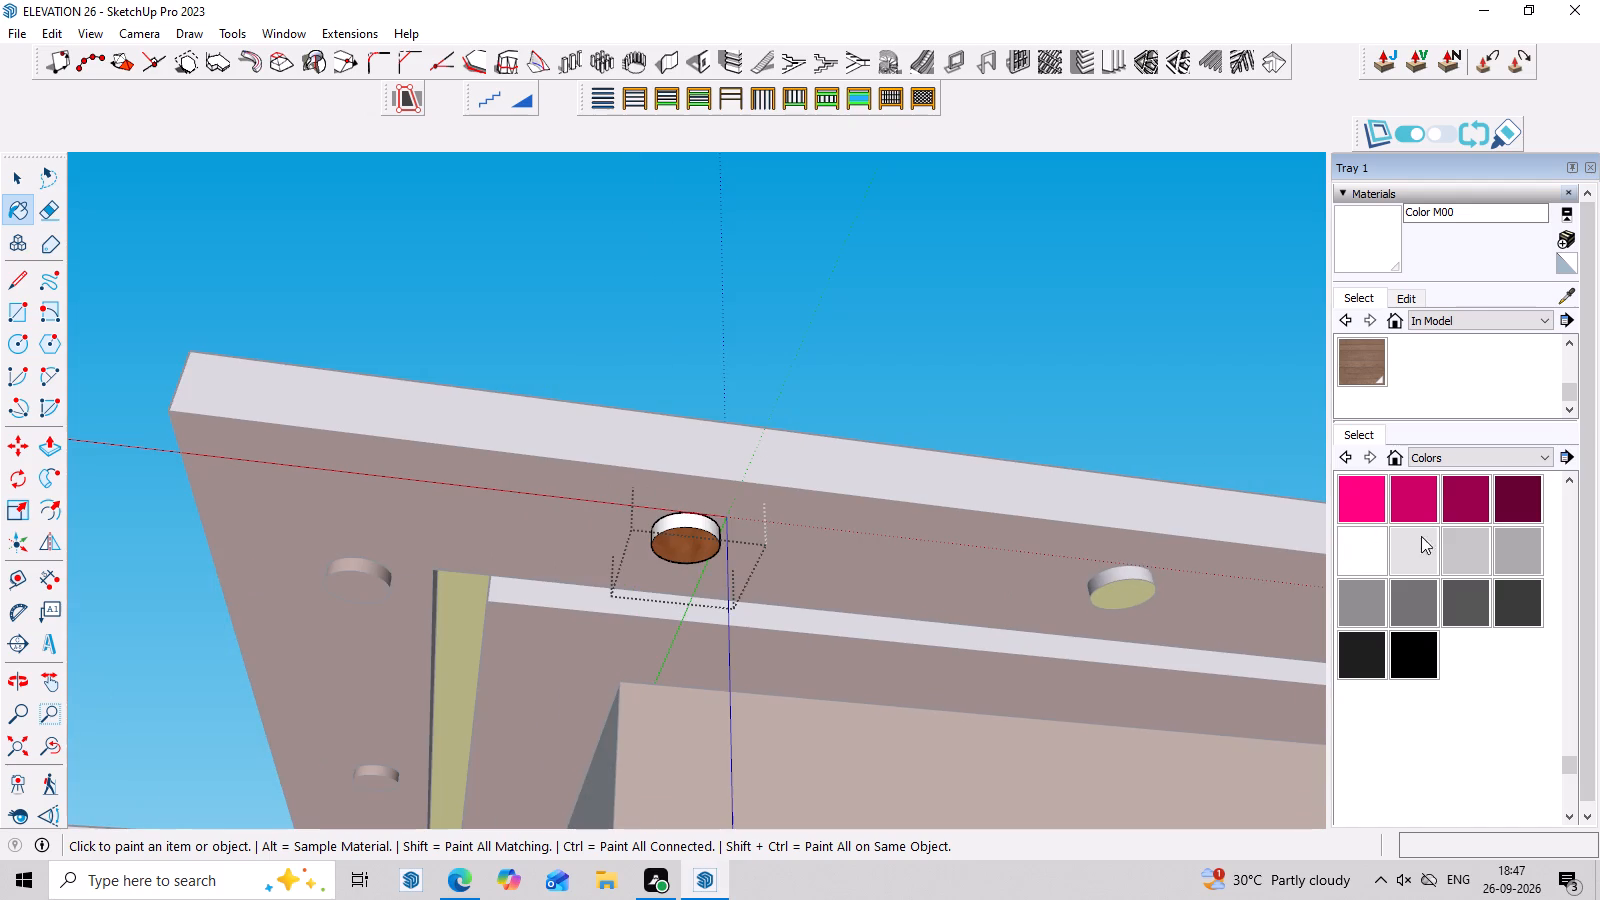
pyautogui.scroll(19, 1447, 539)
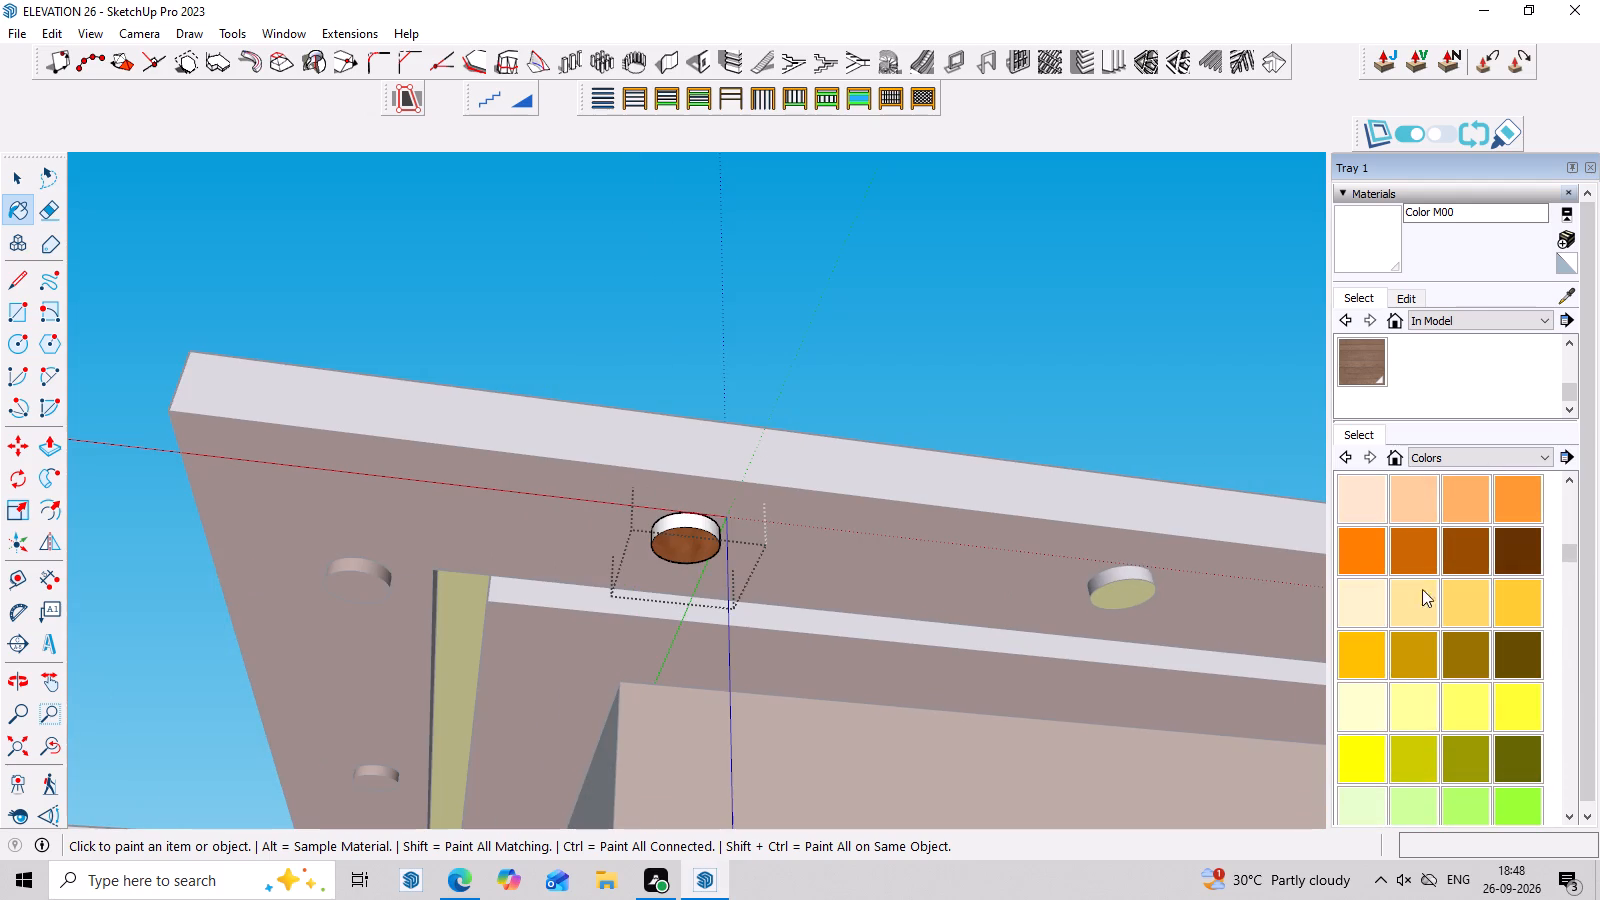
pyautogui.click(1367, 754)
pyautogui.scroll(4, 752, 583)
pyautogui.click(653, 528)
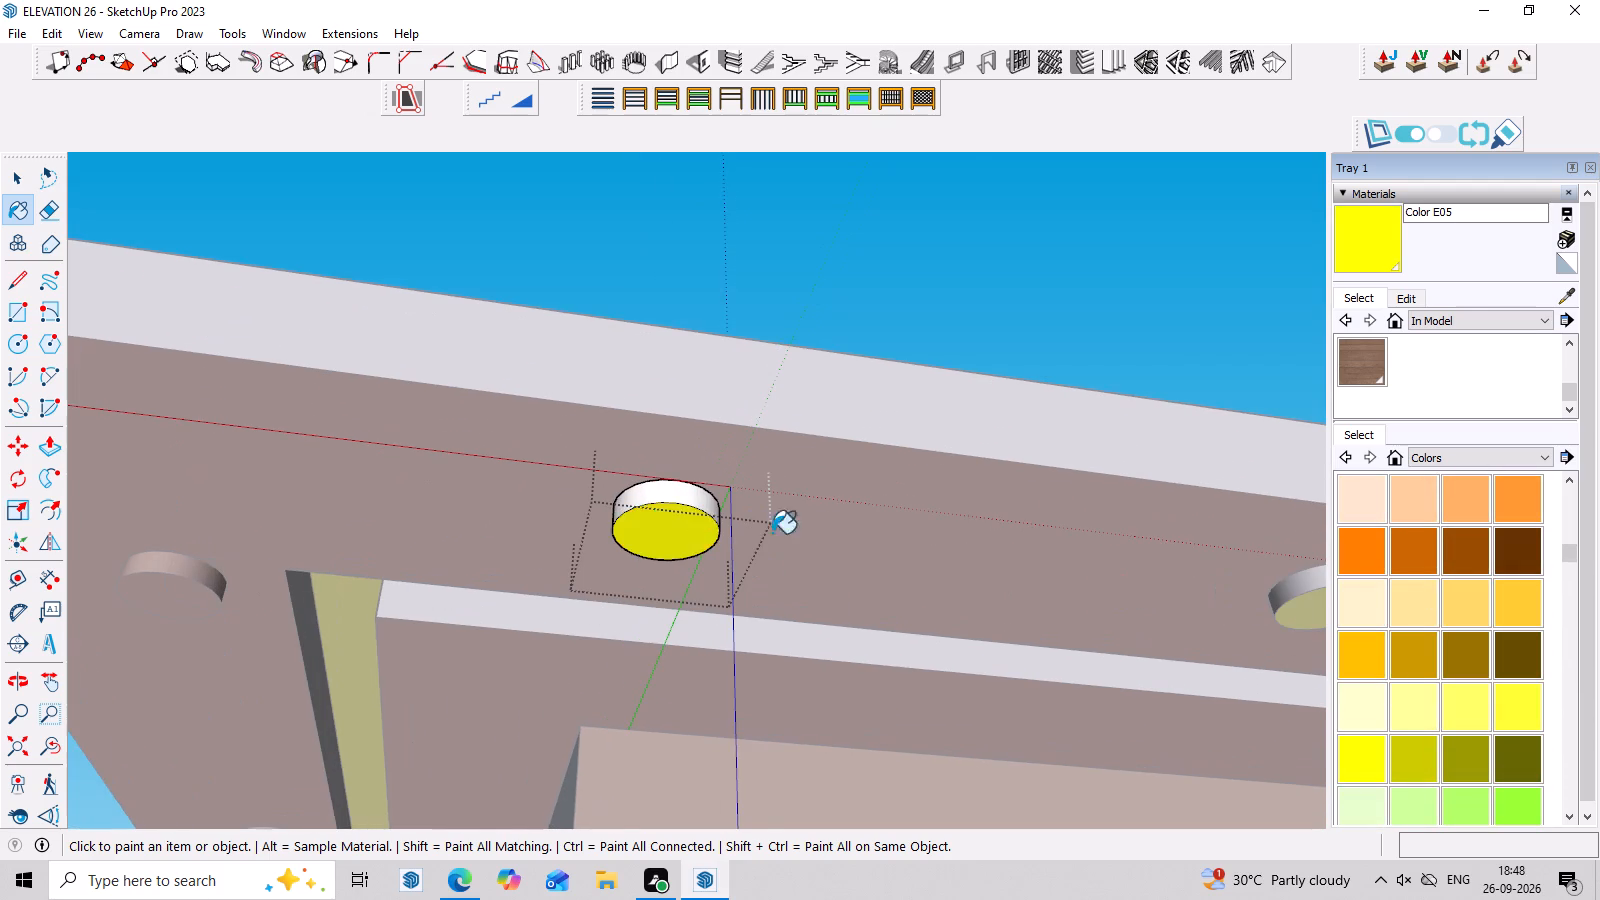
# Paint the light at the soffit's outer corner with Color E05 on its underside and Color M00 on its rim.
pyautogui.scroll(-8, 861, 547)
pyautogui.scroll(-3, 894, 421)
pyautogui.press('space')
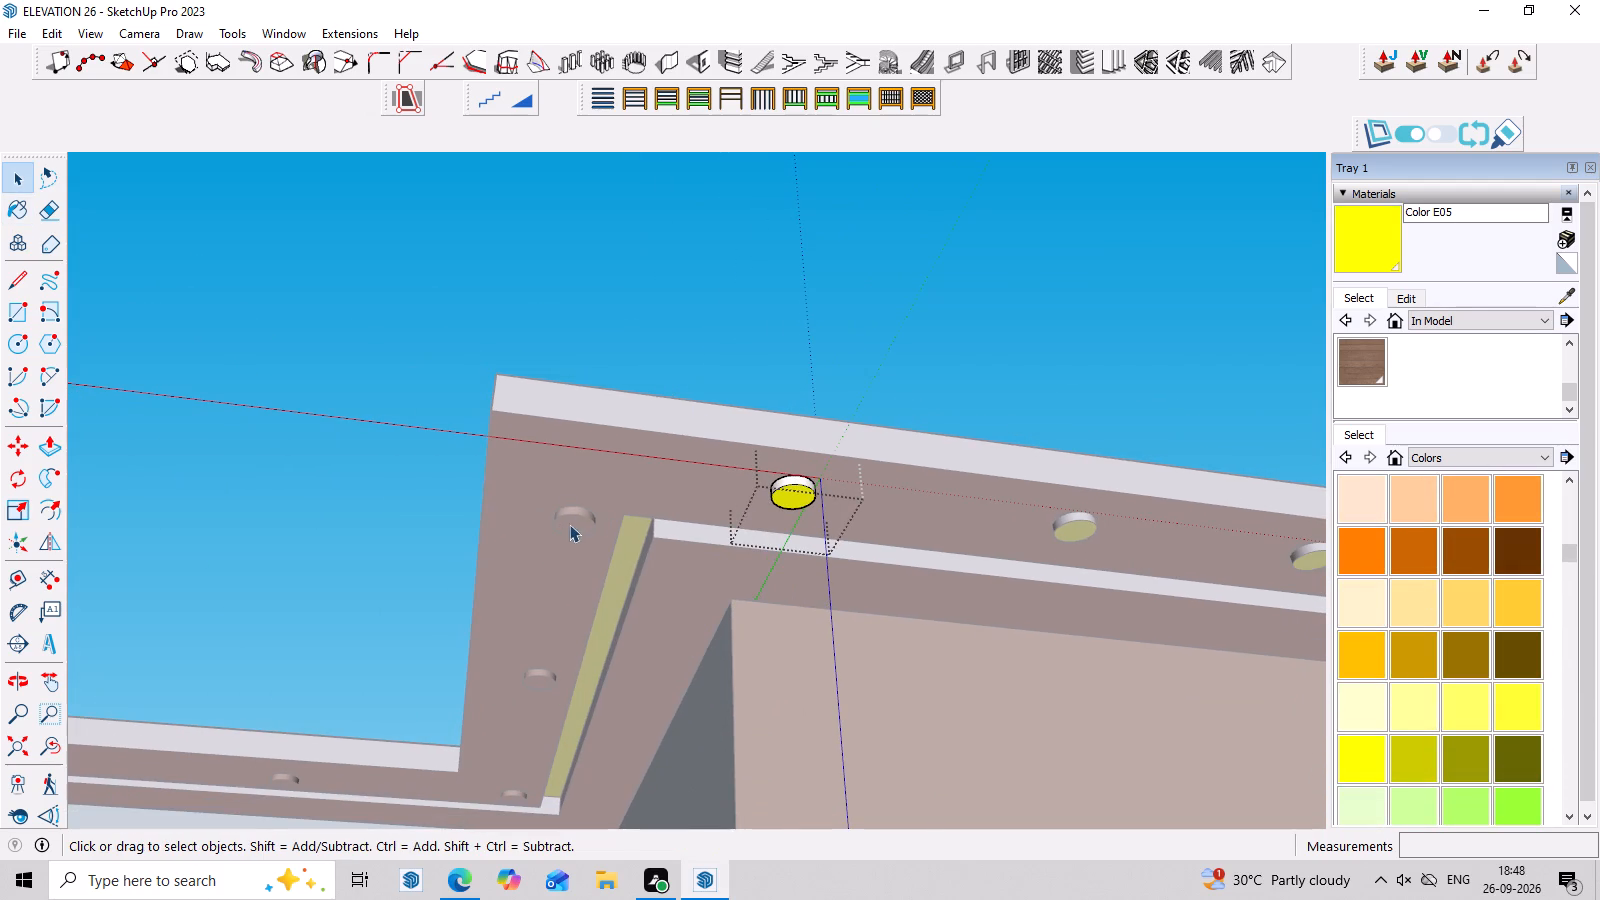
pyautogui.doubleClick(569, 524)
pyautogui.scroll(3, 569, 524)
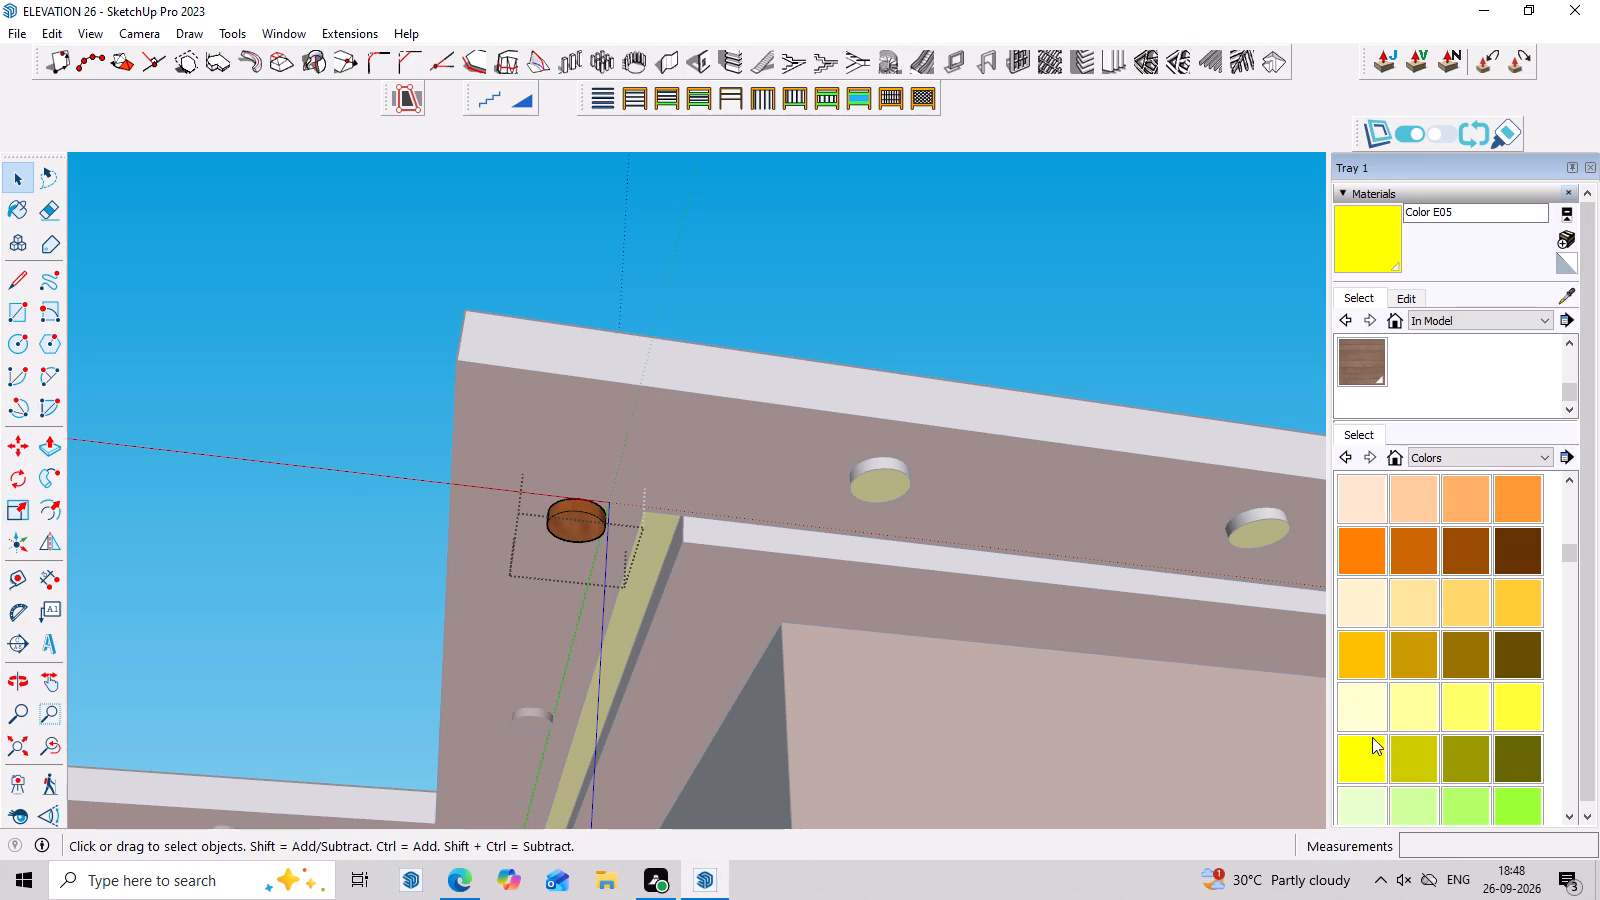
pyautogui.click(1367, 747)
pyautogui.scroll(3, 600, 557)
pyautogui.click(566, 514)
pyautogui.scroll(-4, 1373, 648)
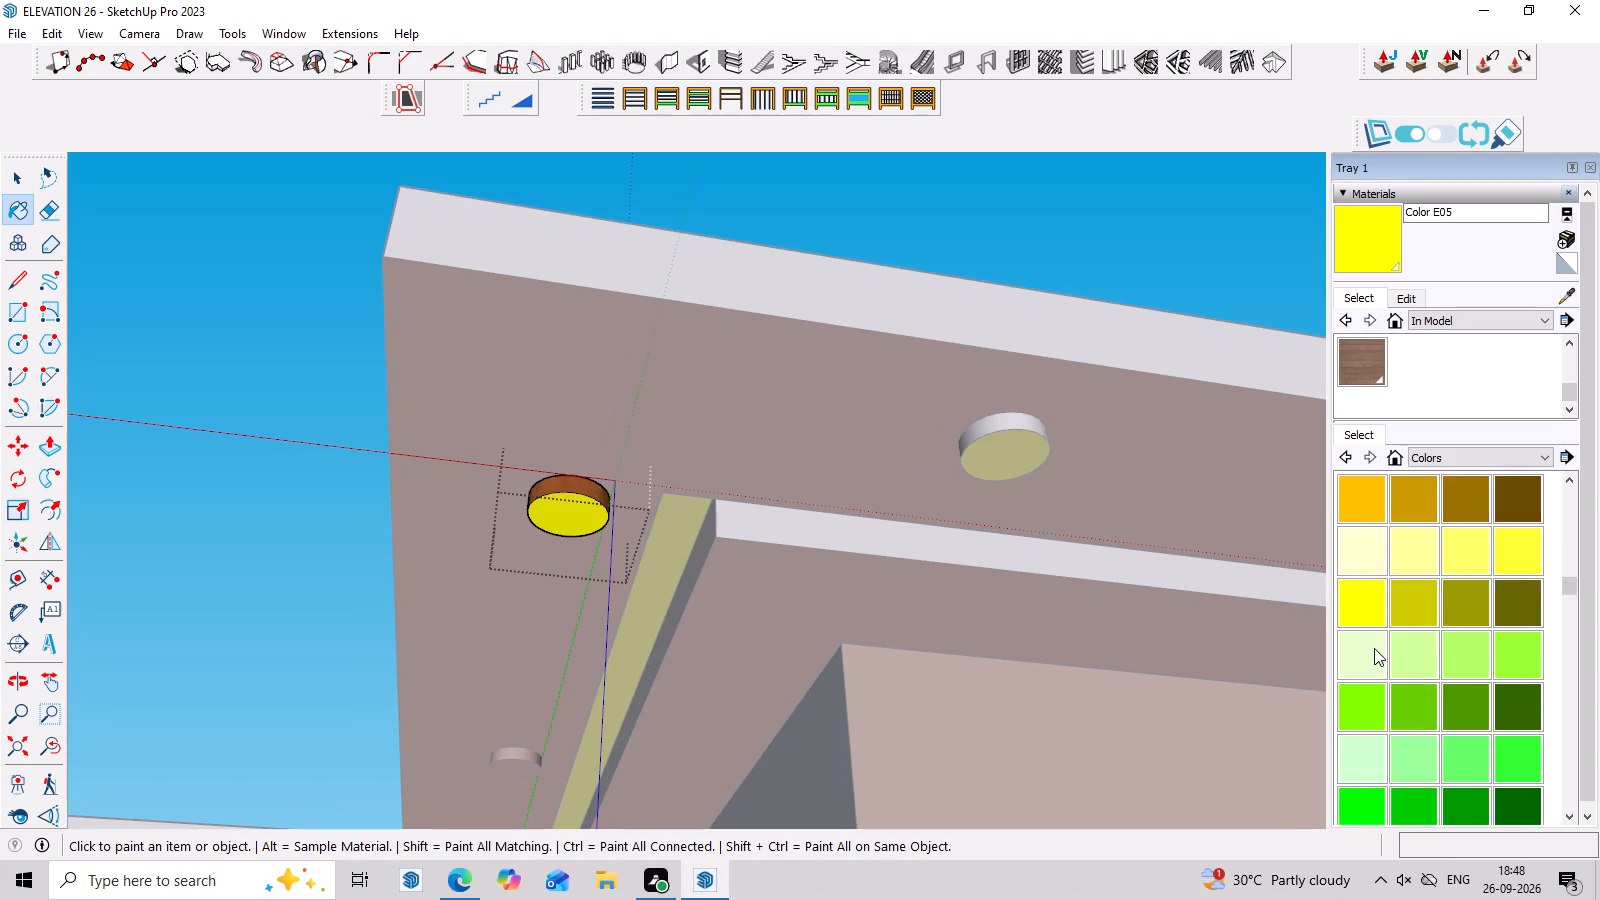
pyautogui.scroll(-15, 1374, 648)
pyautogui.click(1358, 541)
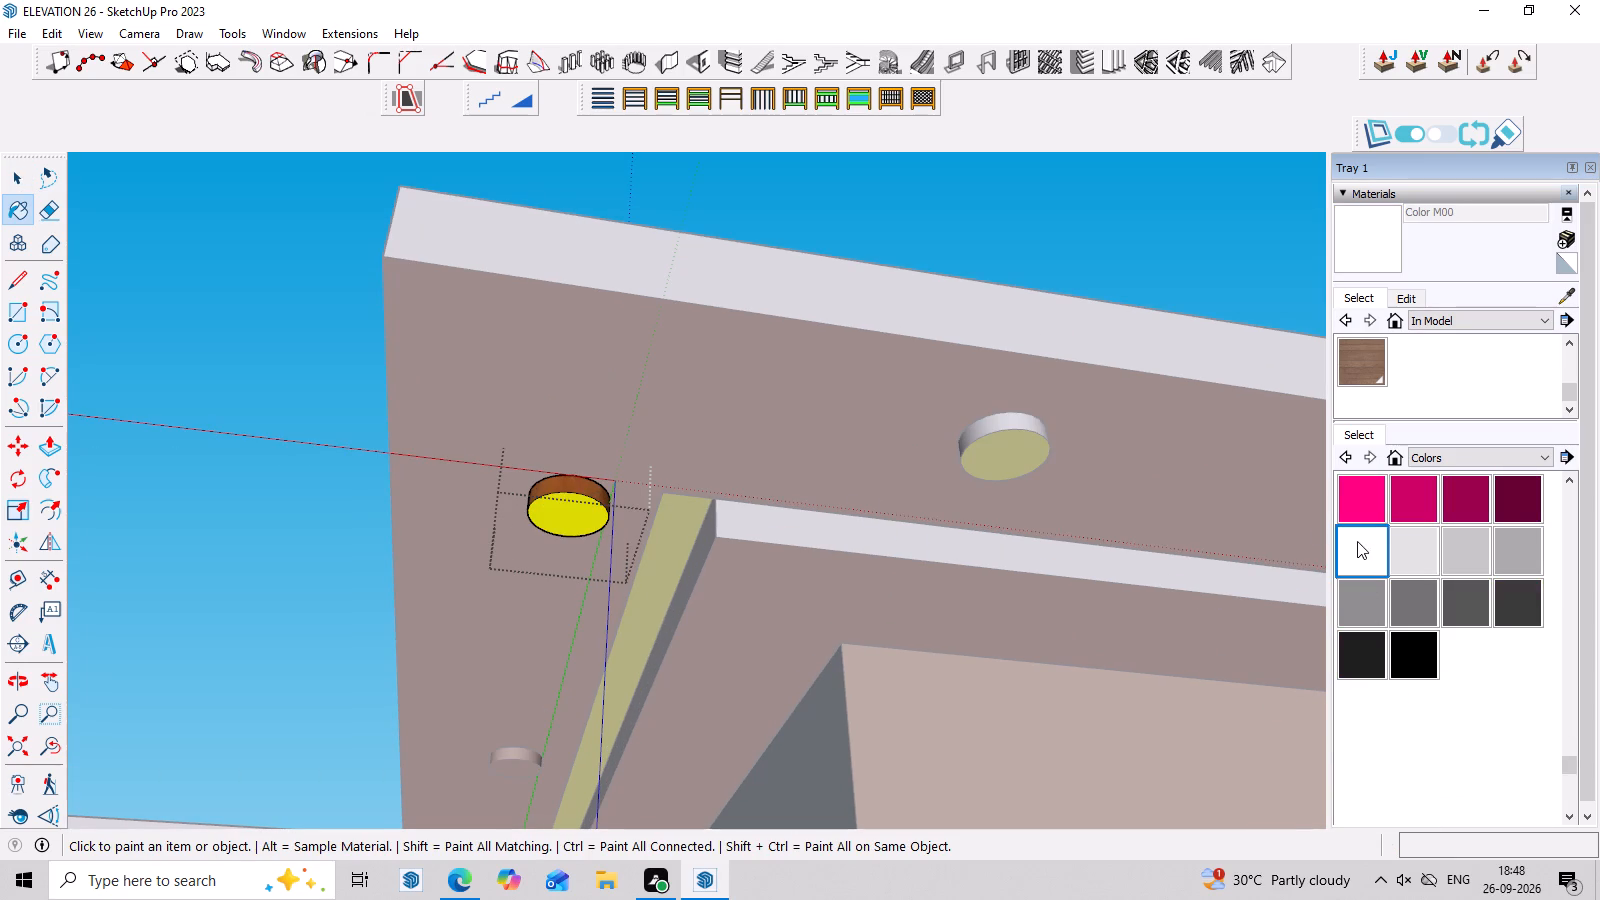
pyautogui.scroll(3, 541, 490)
pyautogui.click(571, 491)
pyautogui.scroll(-7, 679, 463)
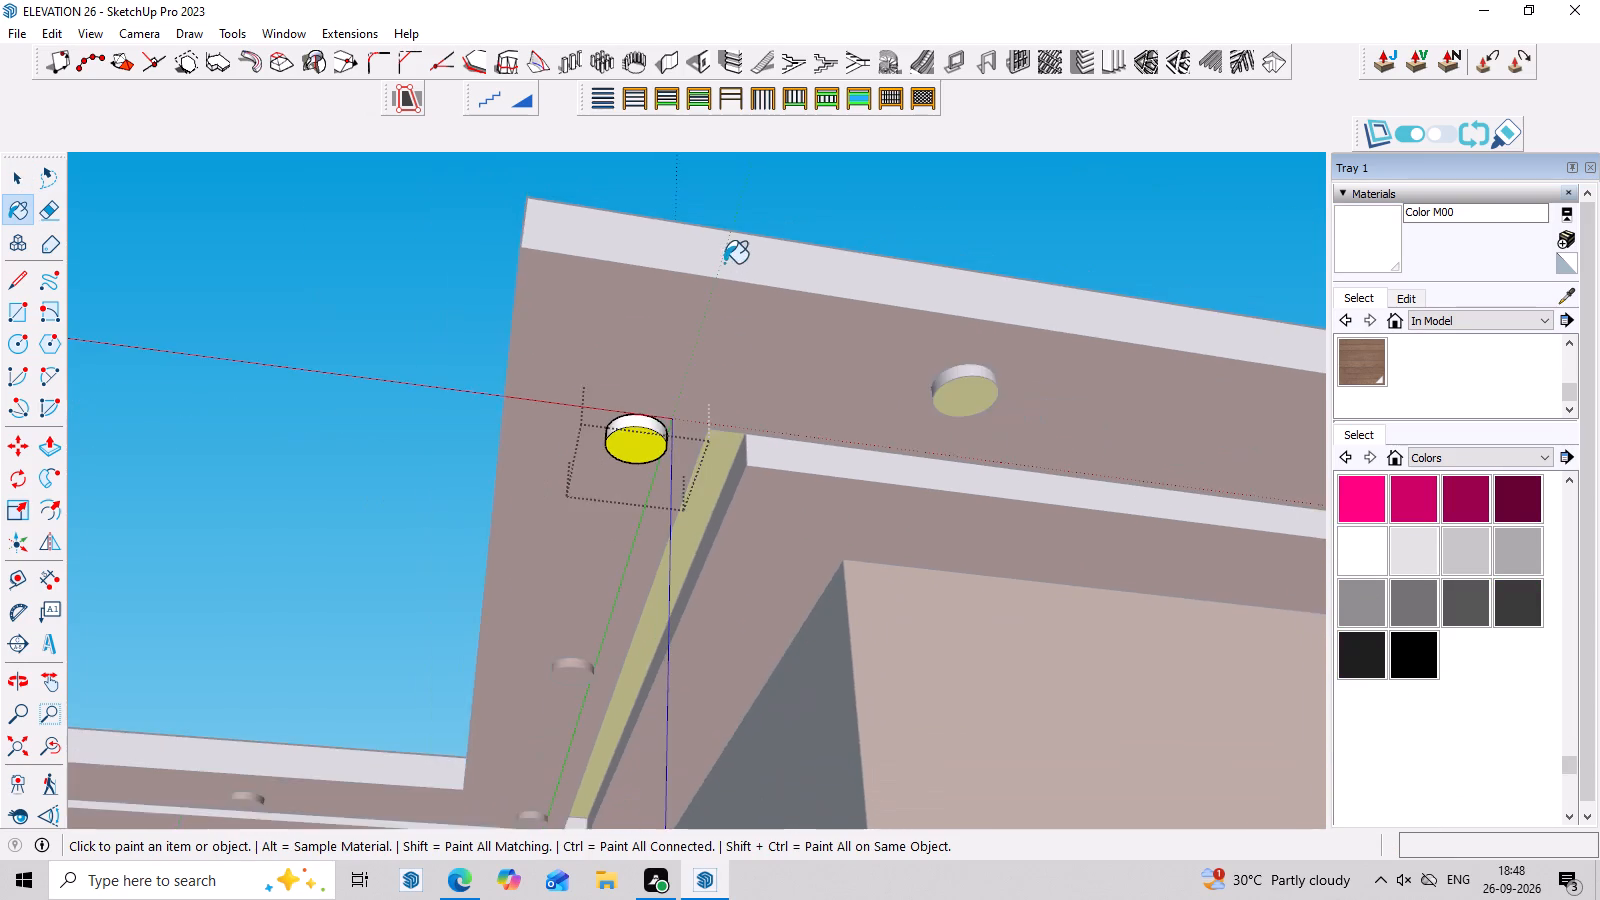
# Paint the middle light on the soffit's short return with Color M01 on its rim and Color E05 on its underside.
pyautogui.scroll(-15, 724, 263)
pyautogui.moveTo(756, 441); pyautogui.dragTo(1095, 603, button='middle')
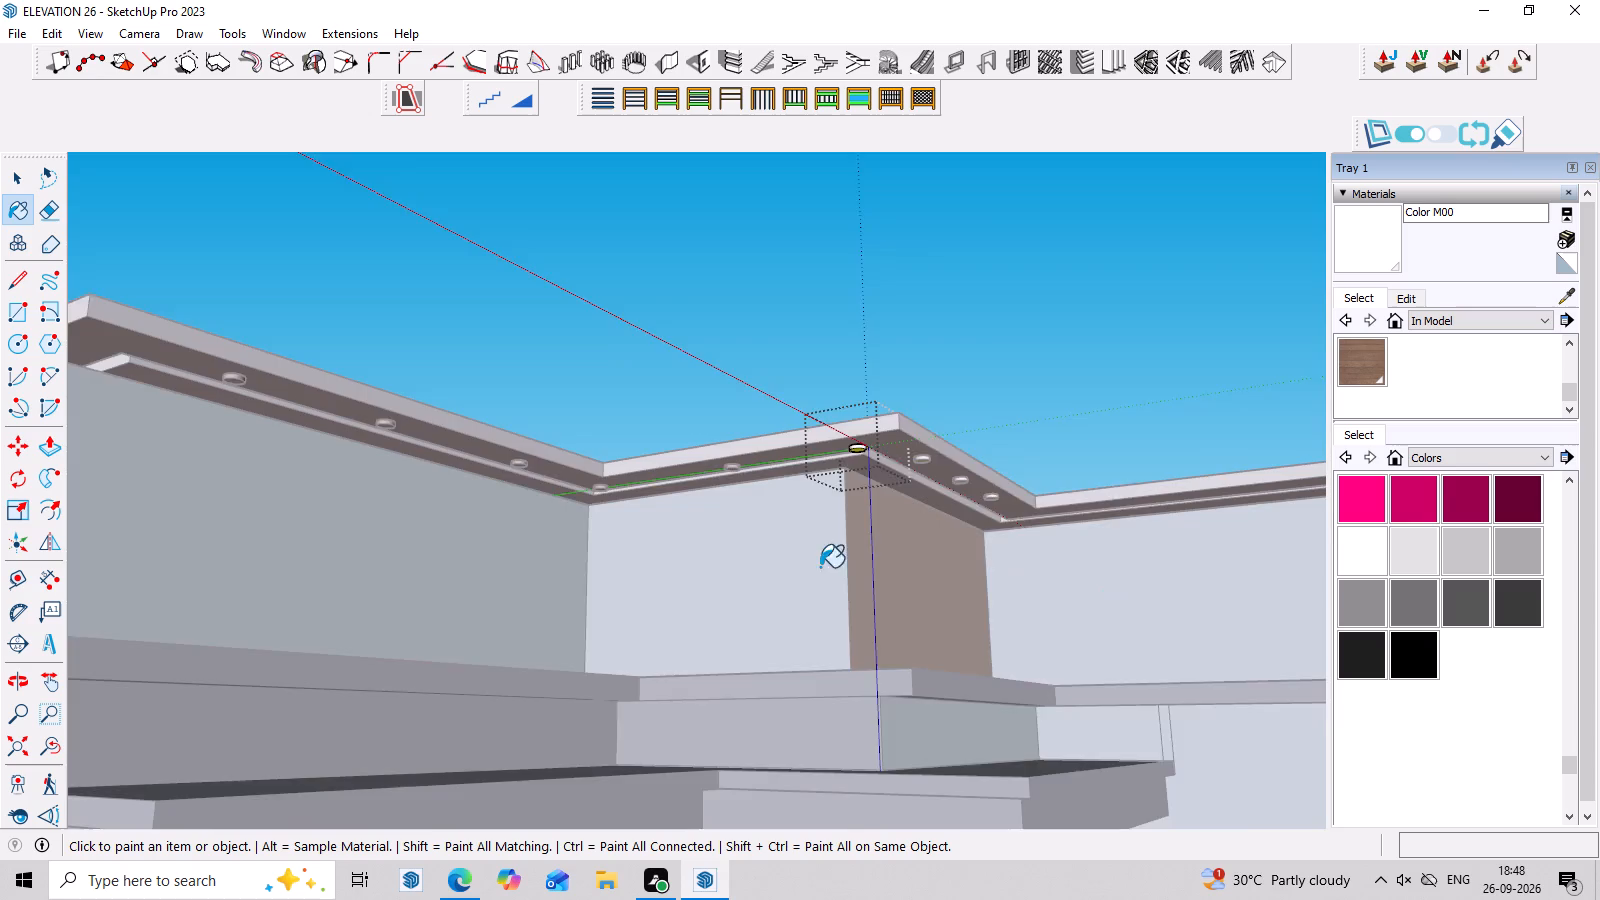
pyautogui.scroll(10, 797, 552)
pyautogui.press('space')
pyautogui.scroll(3, 698, 393)
pyautogui.click(679, 421)
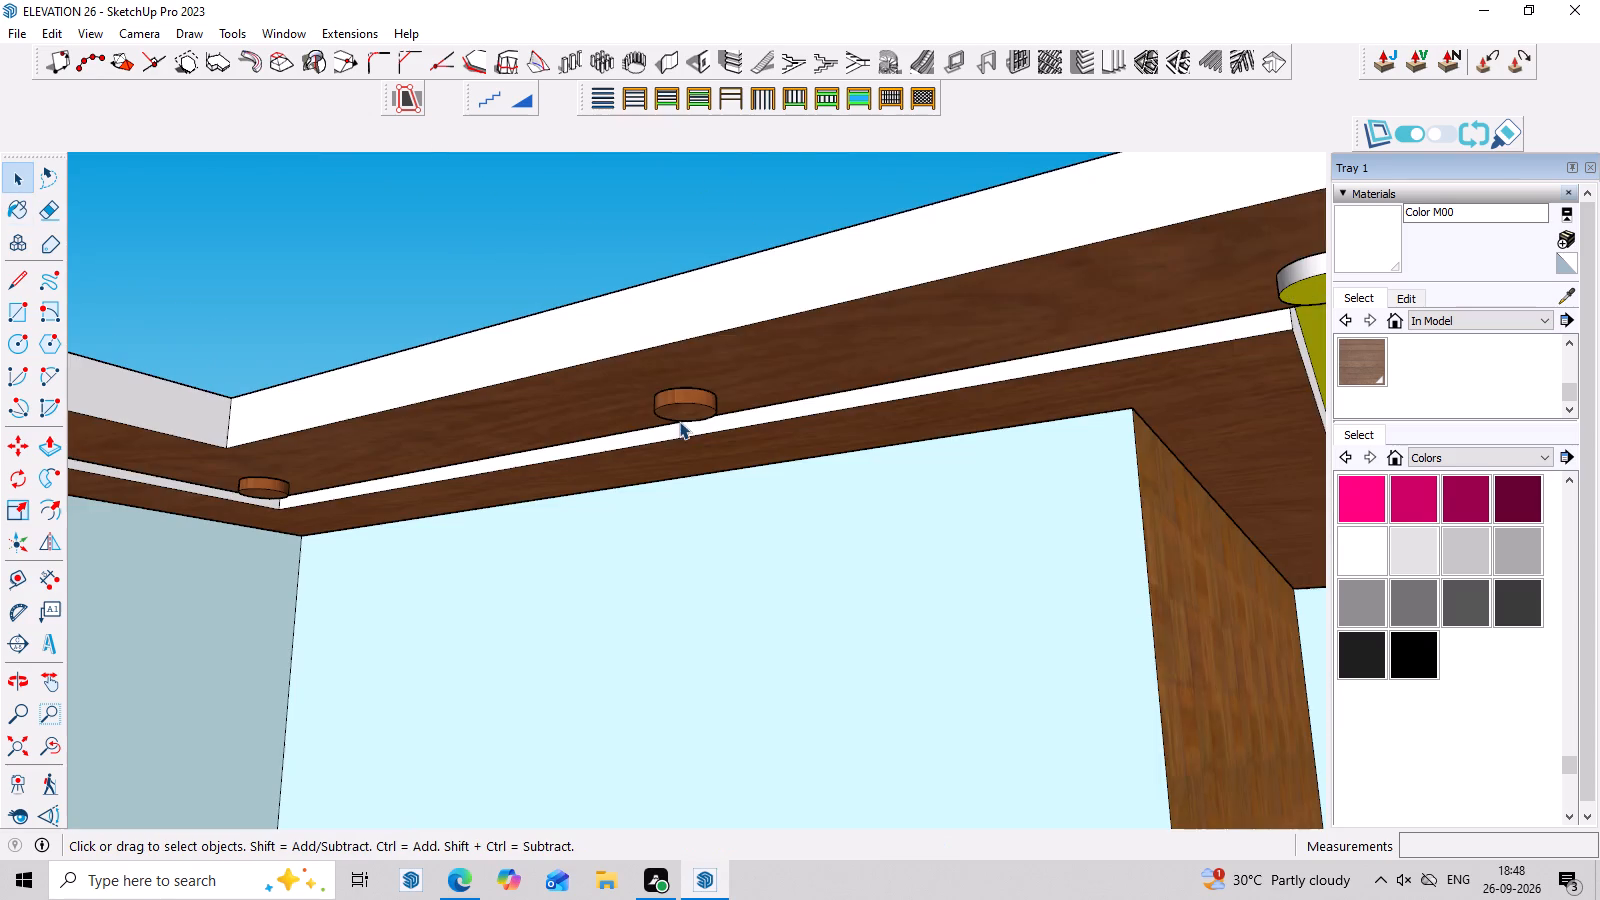
pyautogui.scroll(3, 685, 417)
pyautogui.click(685, 417)
pyautogui.scroll(3, 685, 417)
pyautogui.doubleClick(685, 417)
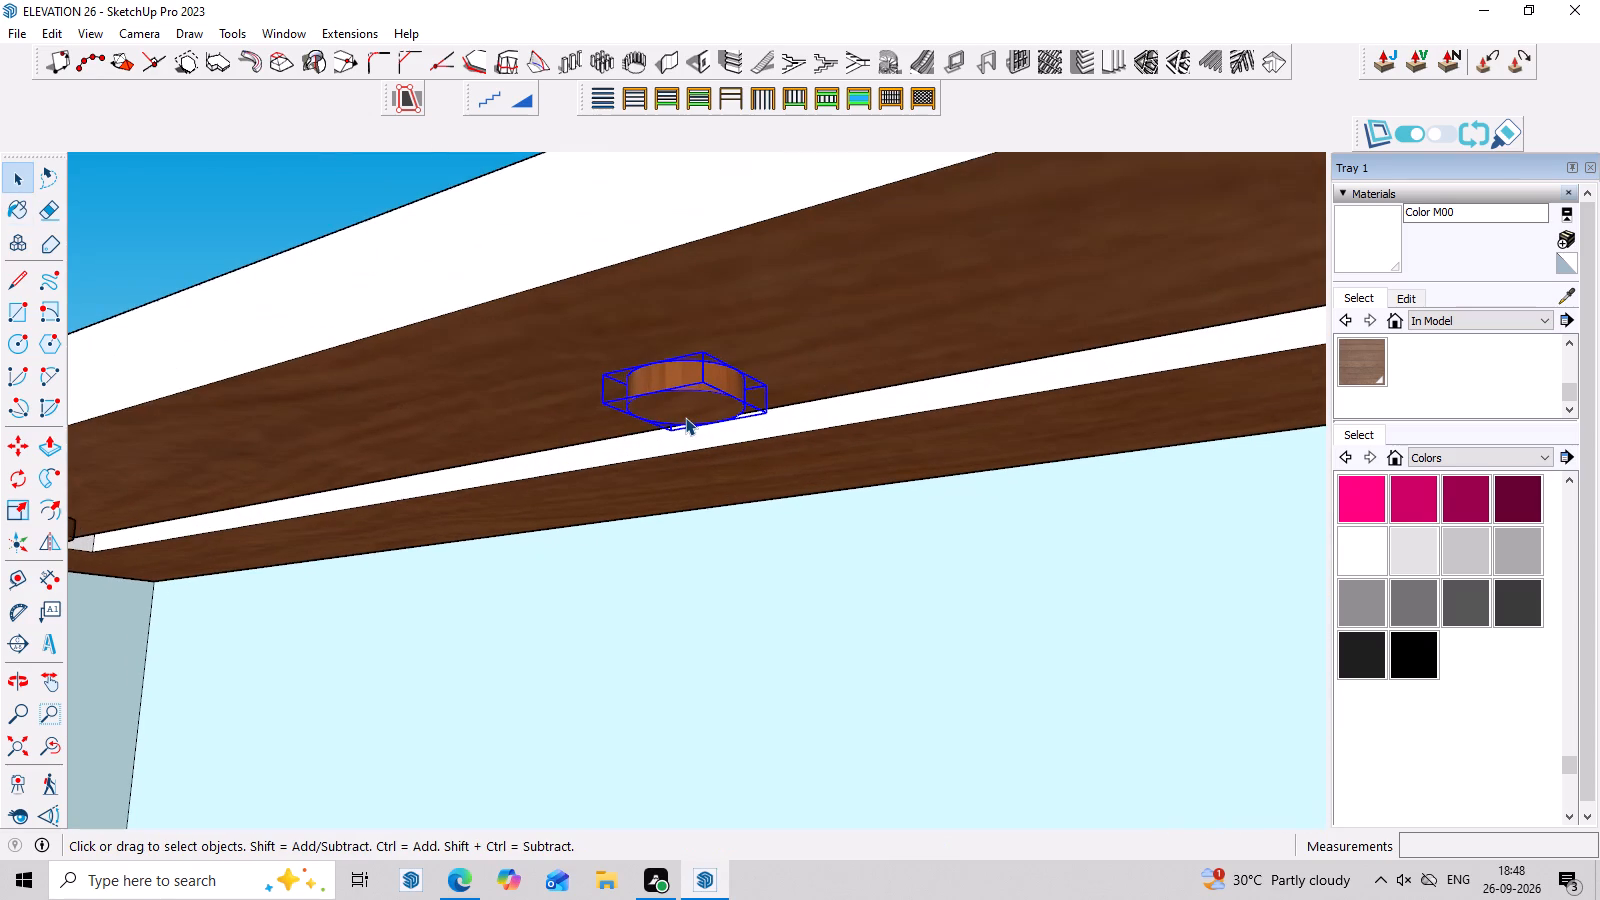
pyautogui.scroll(3, 685, 417)
pyautogui.click(685, 417)
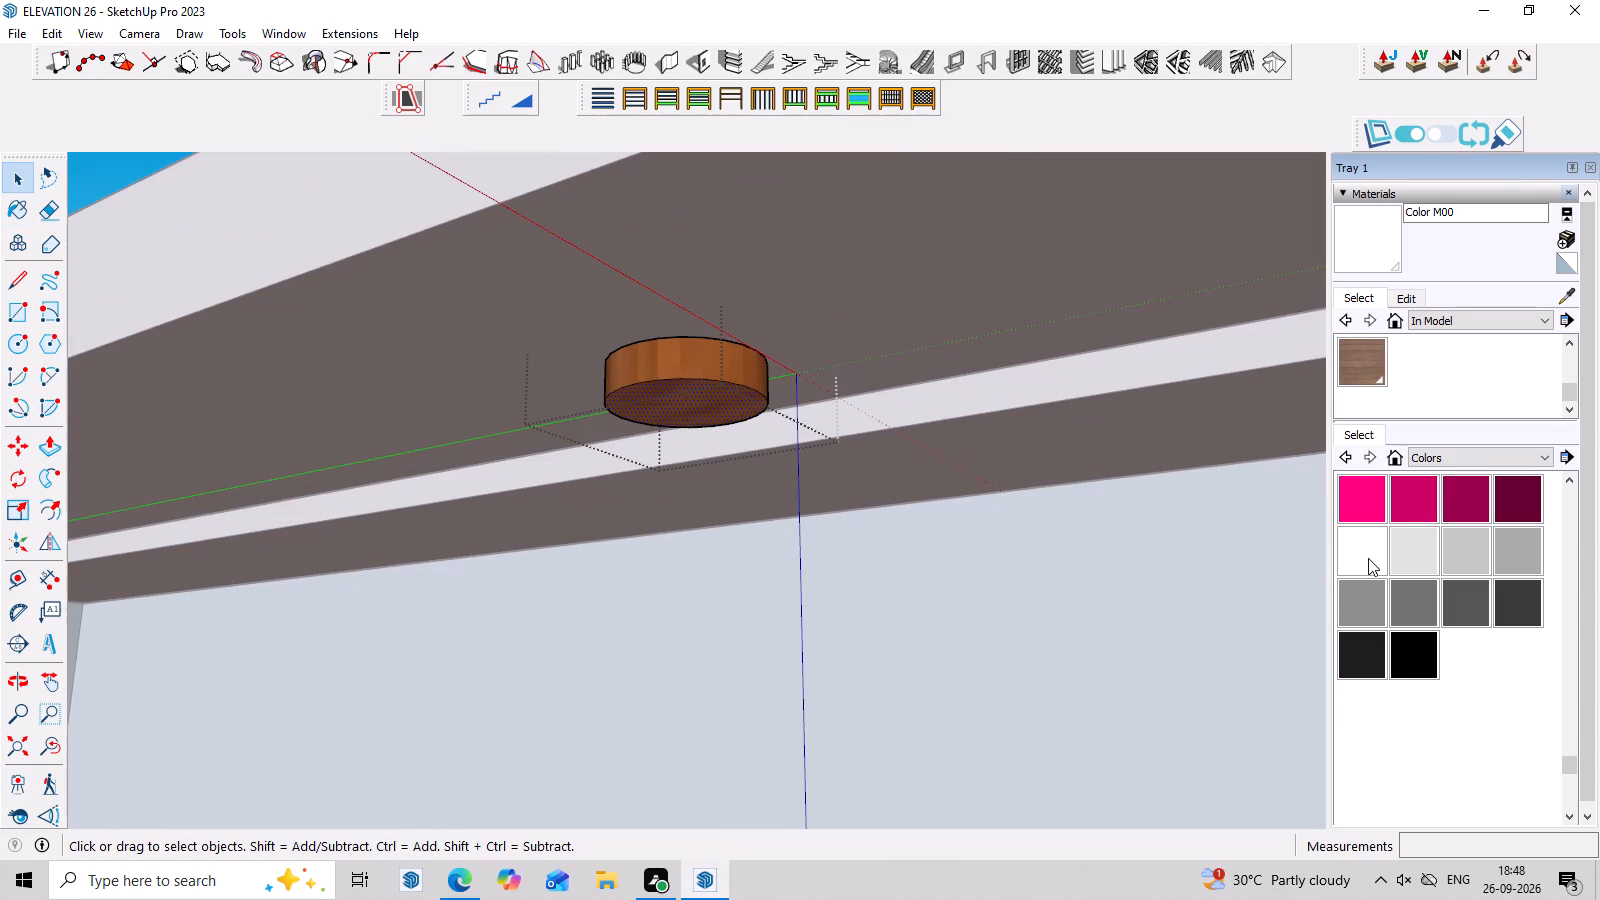
pyautogui.click(1390, 545)
pyautogui.click(685, 363)
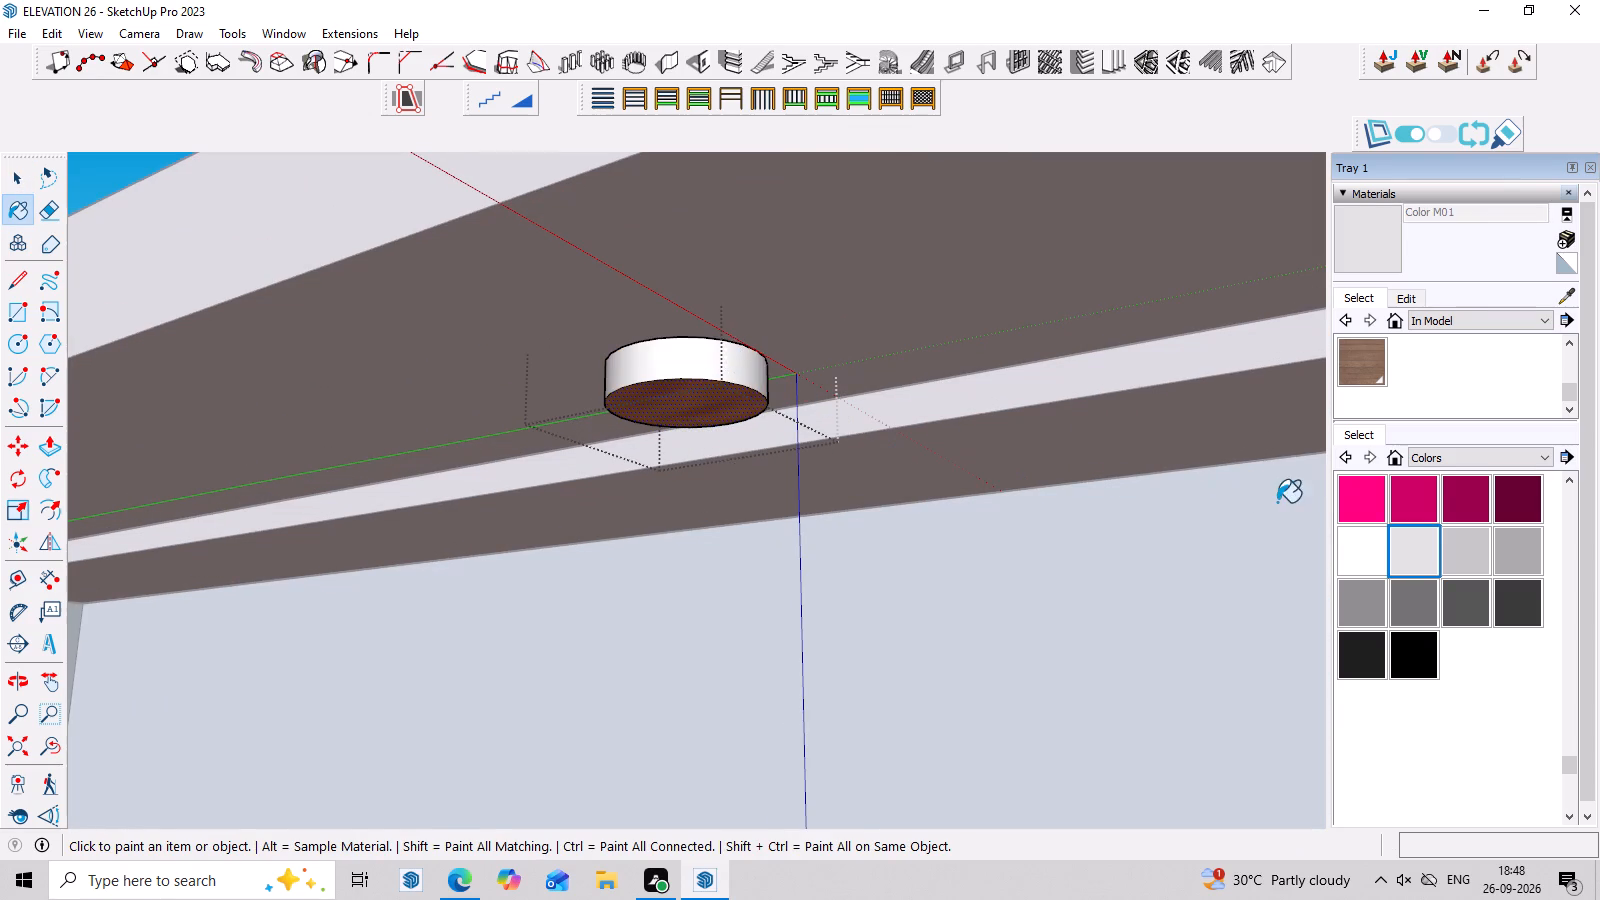
pyautogui.scroll(-1, 1278, 506)
pyautogui.scroll(16, 1398, 548)
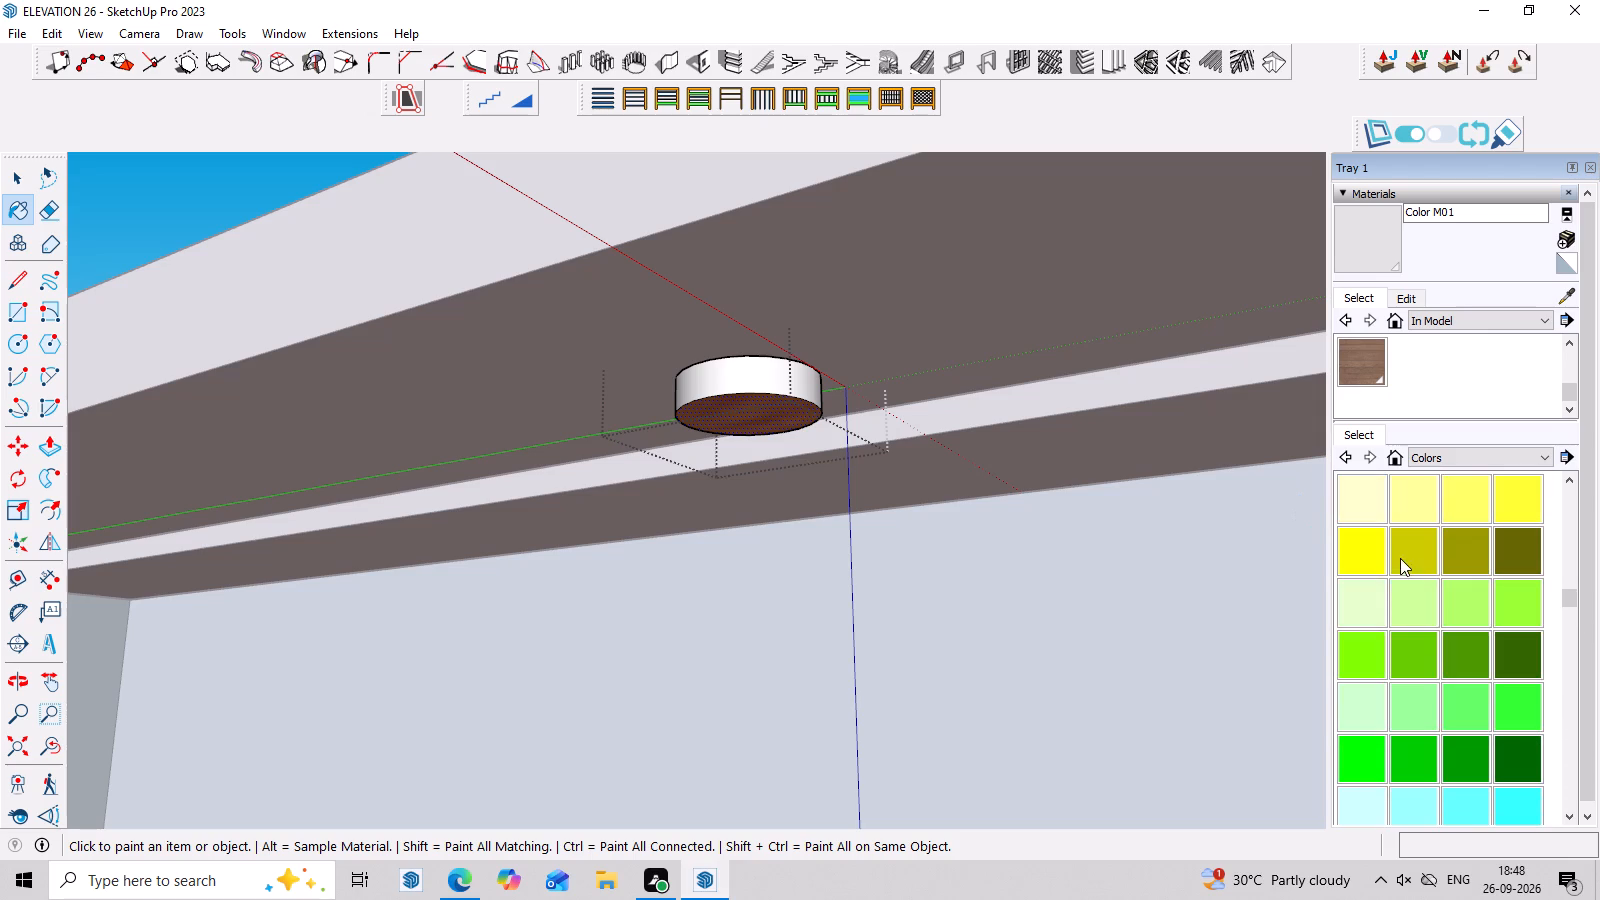
pyautogui.scroll(3, 1374, 597)
pyautogui.click(1366, 768)
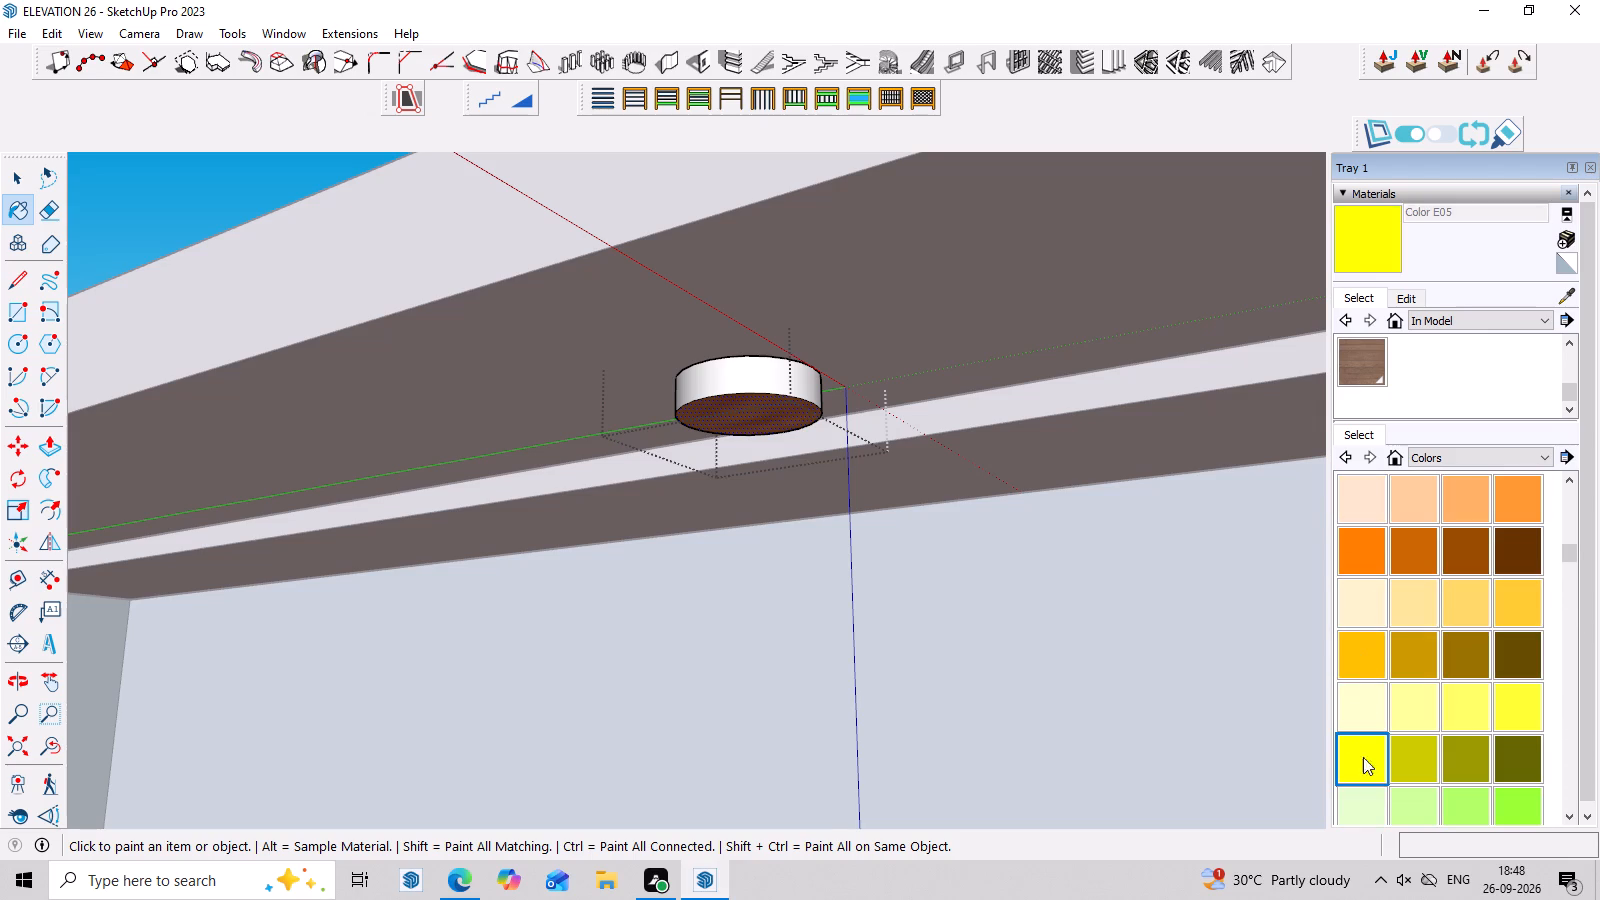
pyautogui.scroll(3, 916, 485)
pyautogui.click(605, 359)
pyautogui.scroll(-9, 886, 452)
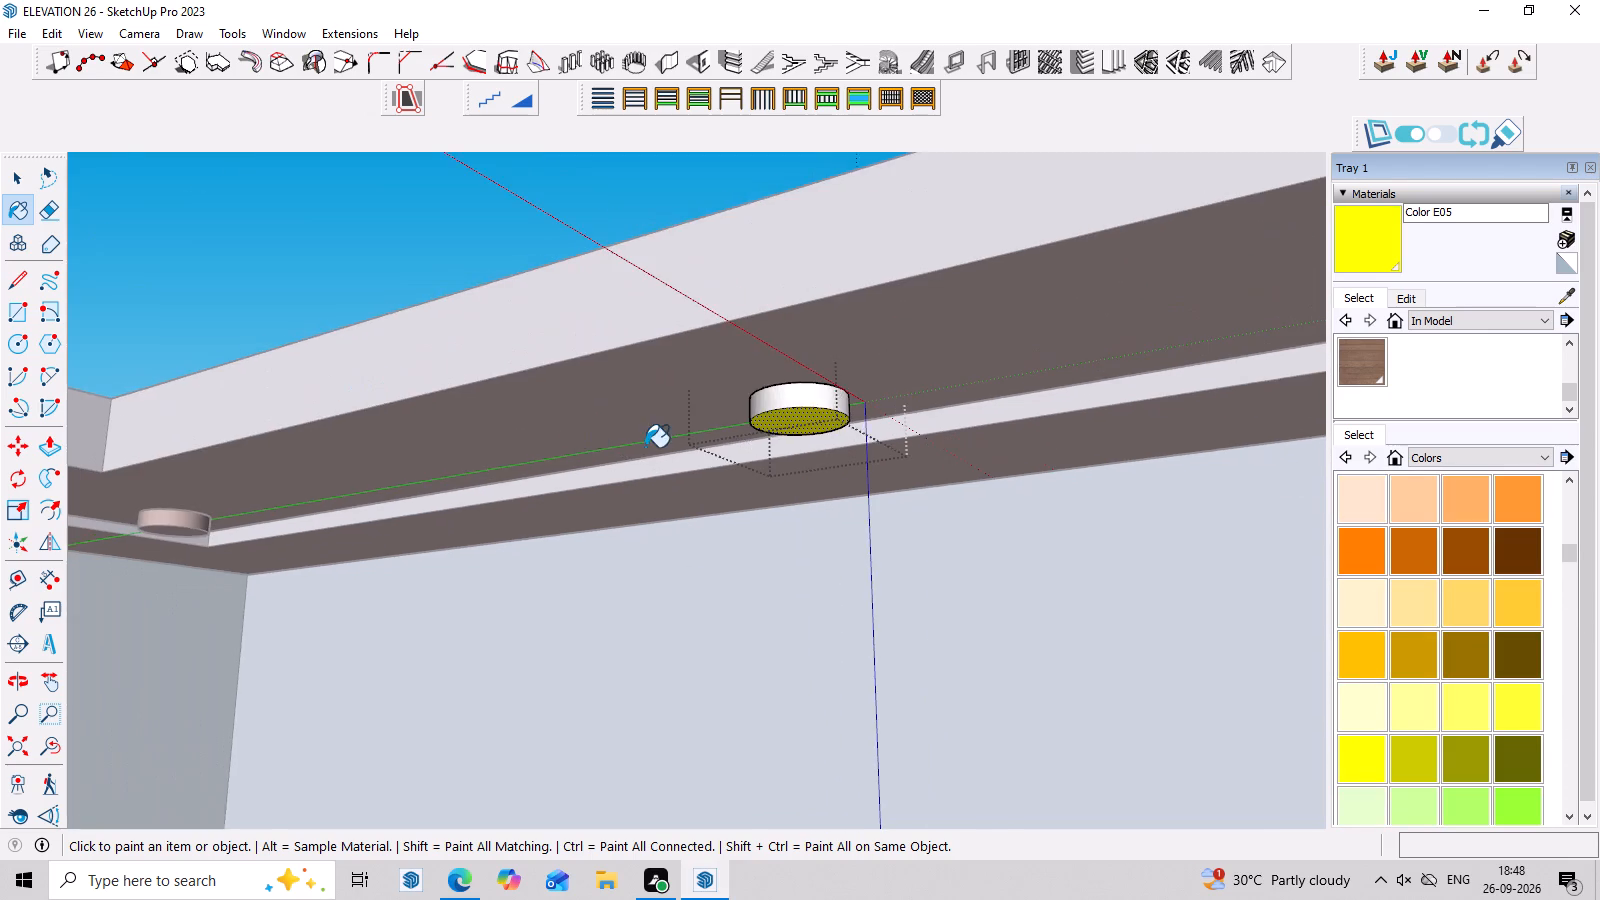
# Paint the light at the soffit's inner corner with Color E05 on its underside and Color M00 on its rim.
pyautogui.scroll(-8, 645, 447)
pyautogui.scroll(-3, 550, 397)
pyautogui.moveTo(854, 402); pyautogui.dragTo(804, 482, button='middle')
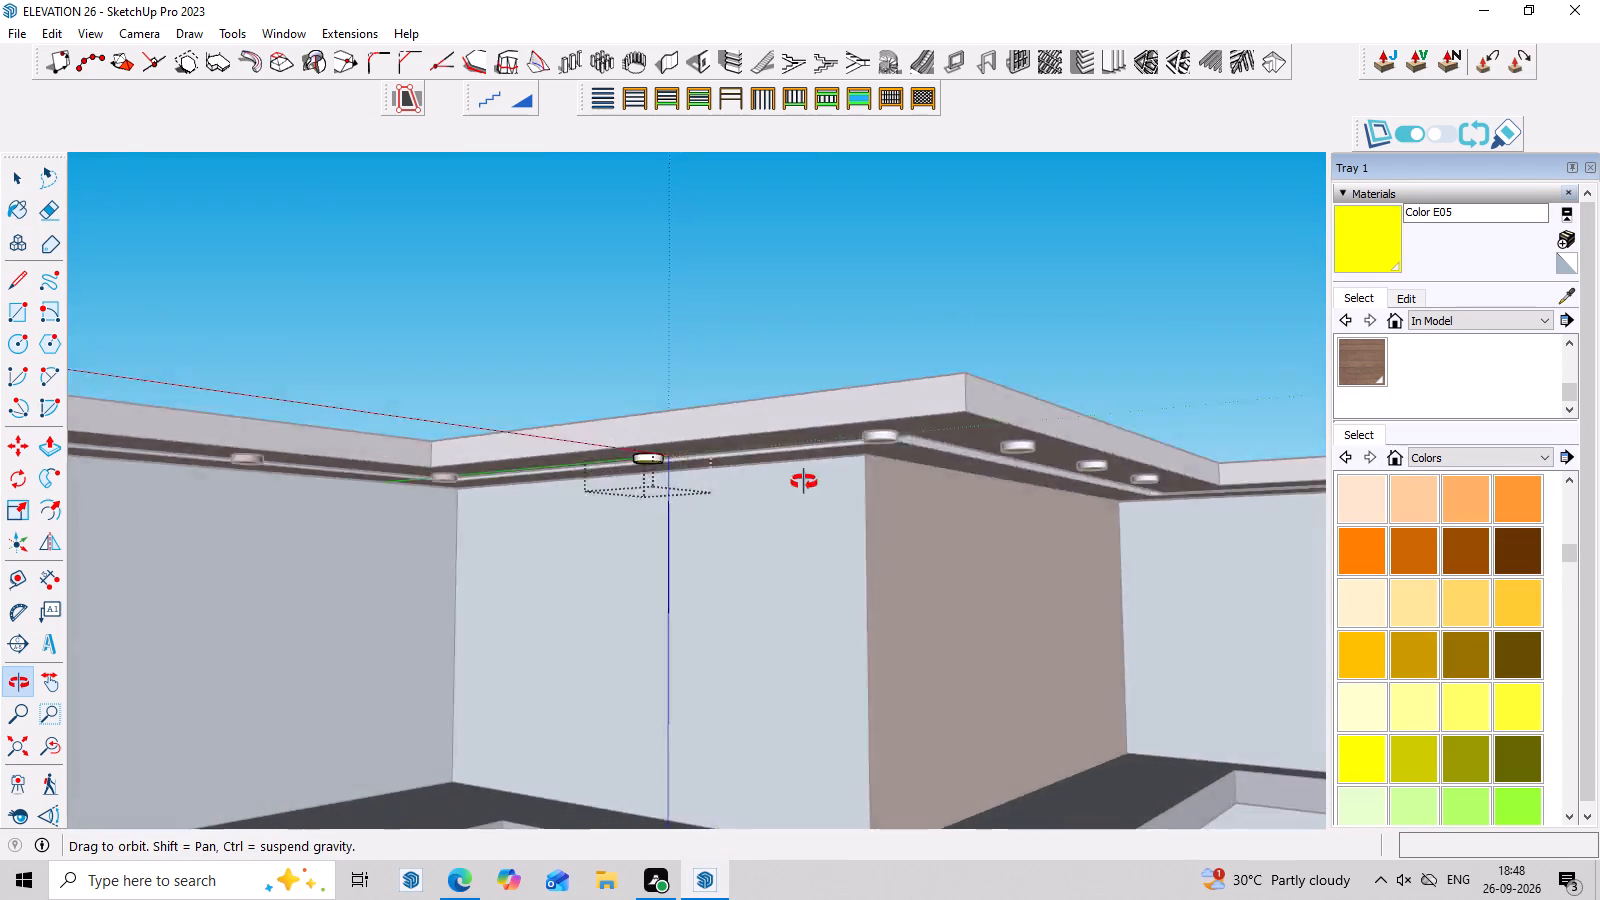
pyautogui.moveTo(804, 482); pyautogui.dragTo(743, 536, button='middle')
pyautogui.moveTo(451, 462); pyautogui.dragTo(433, 246, button='middle')
pyautogui.scroll(7, 423, 683)
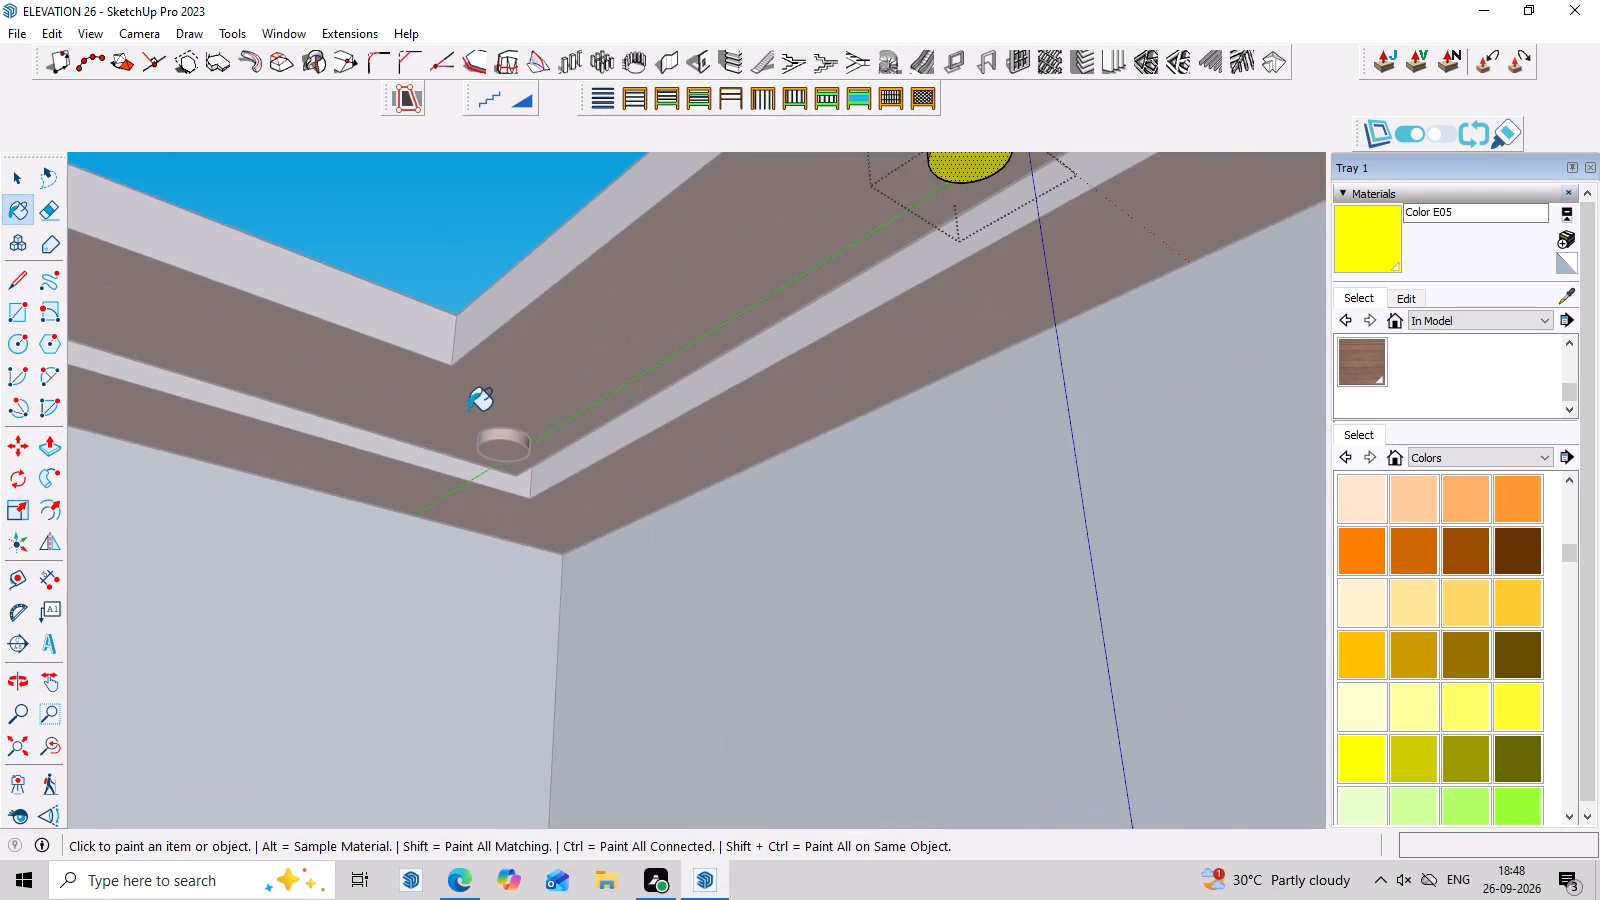
pyautogui.scroll(3, 468, 410)
pyautogui.press('space')
pyautogui.doubleClick(528, 474)
pyautogui.scroll(3, 519, 455)
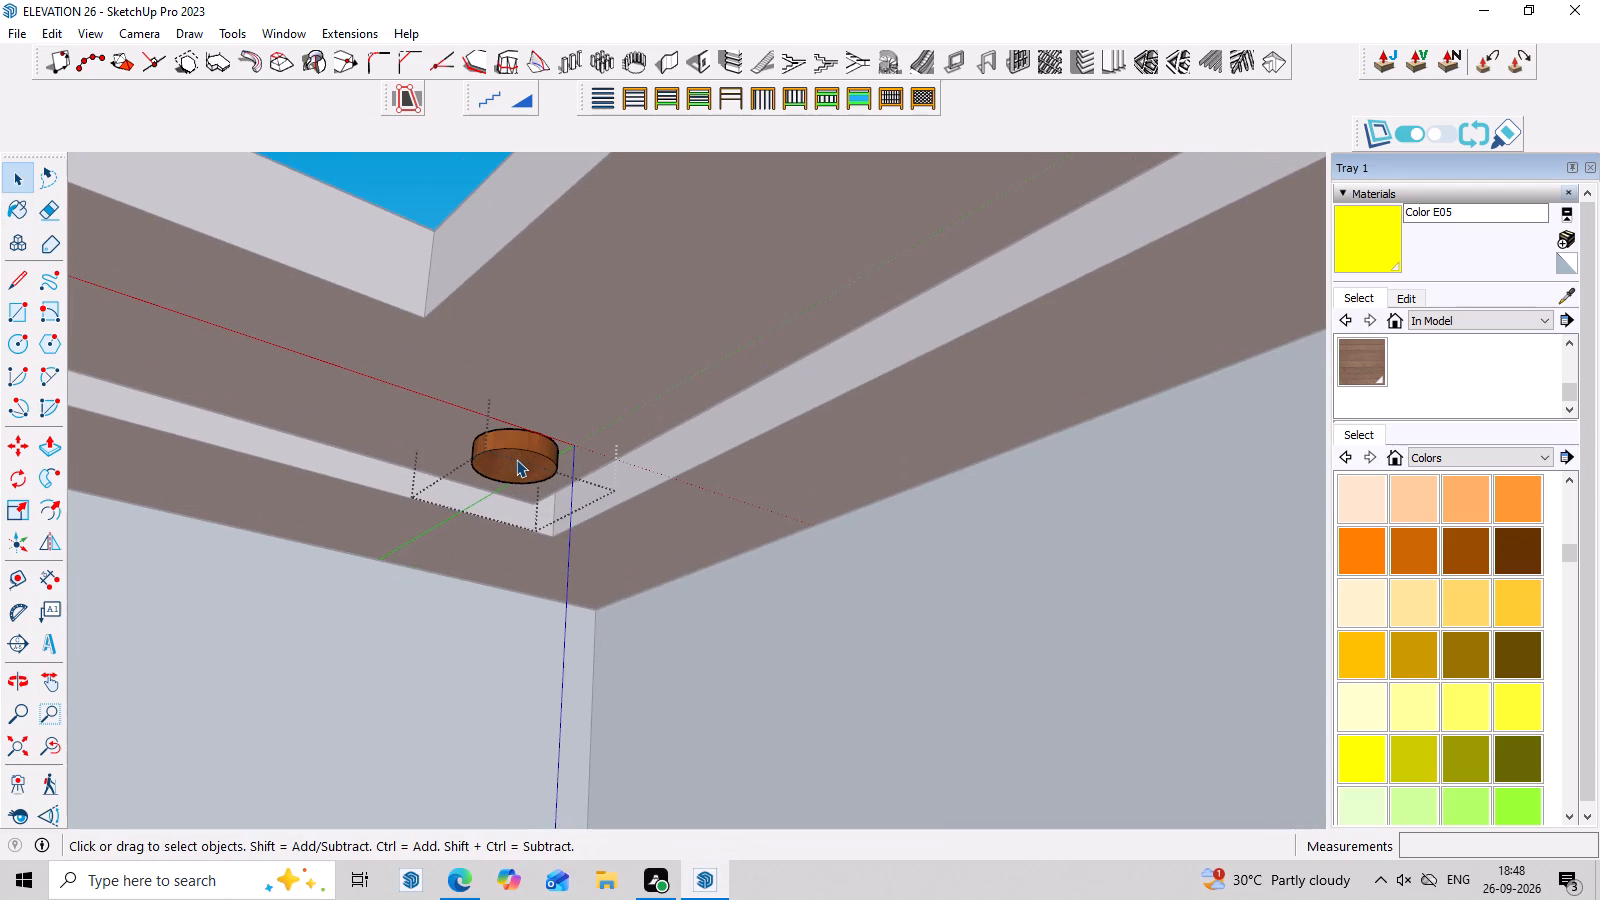
pyautogui.click(516, 459)
pyautogui.click(1356, 758)
pyautogui.scroll(3, 405, 477)
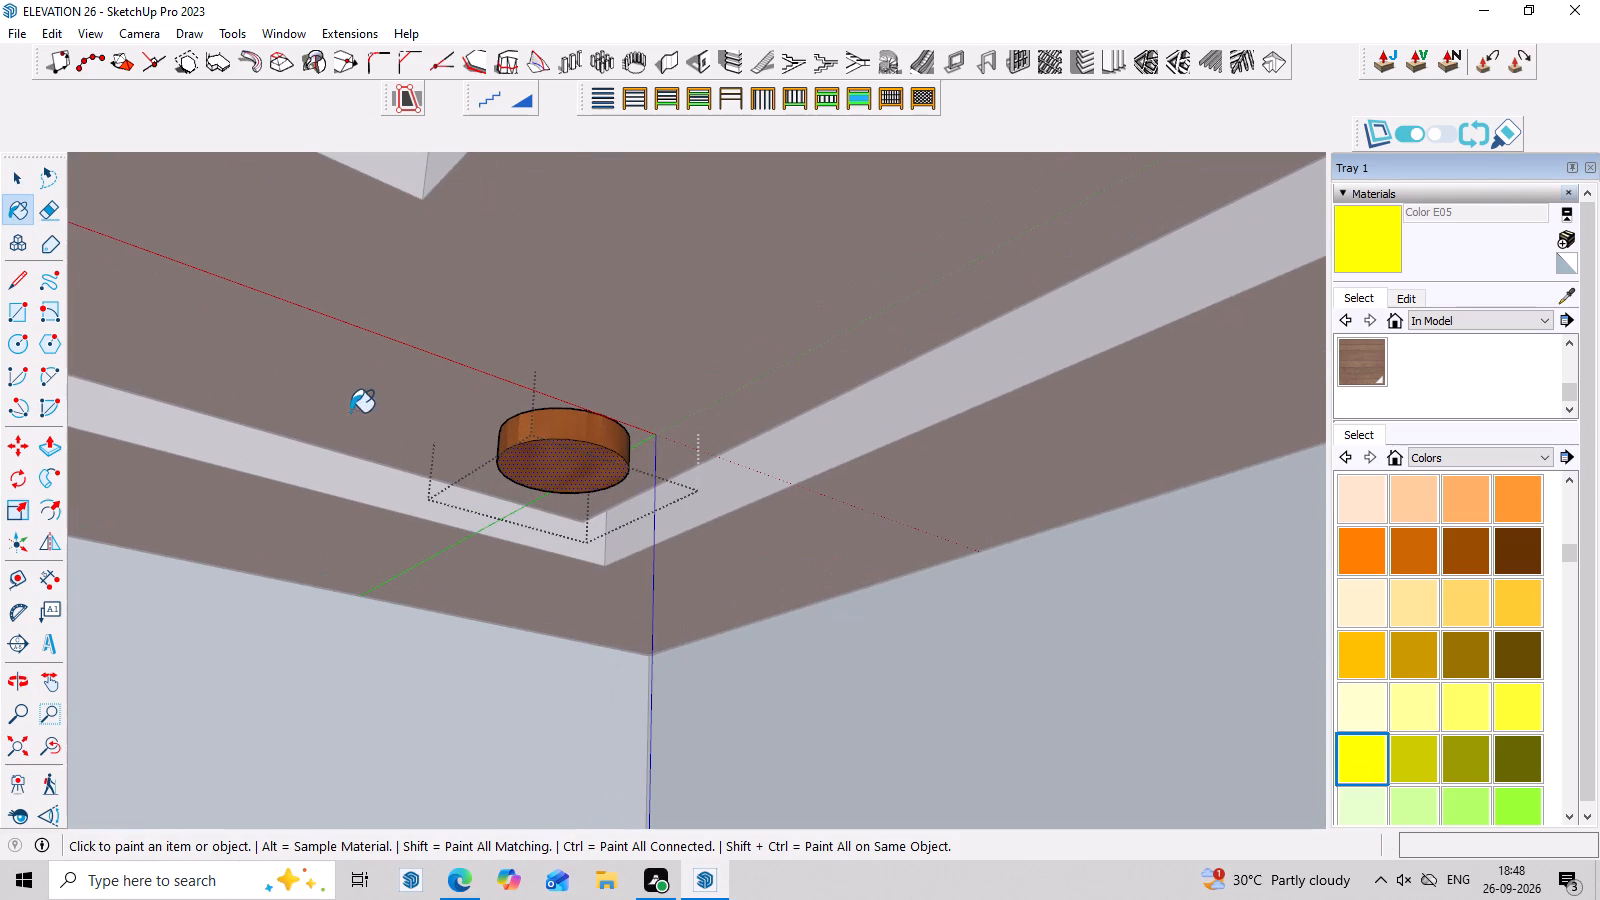
pyautogui.click(574, 480)
pyautogui.press('space')
pyautogui.click(584, 432)
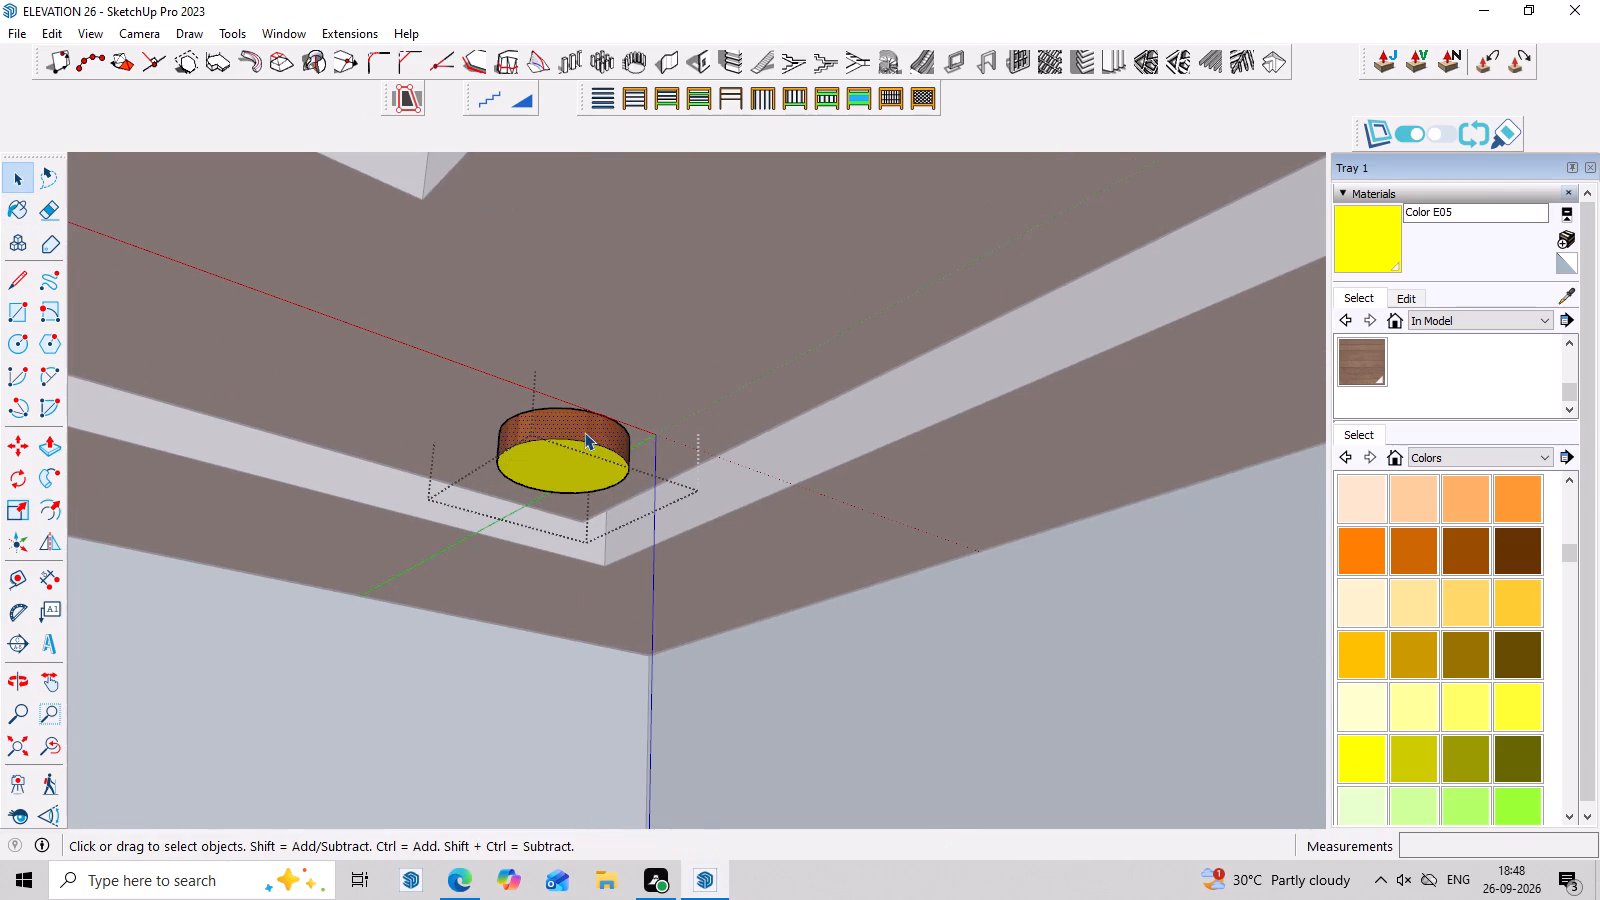
pyautogui.scroll(-3, 1250, 686)
pyautogui.scroll(-11, 1444, 662)
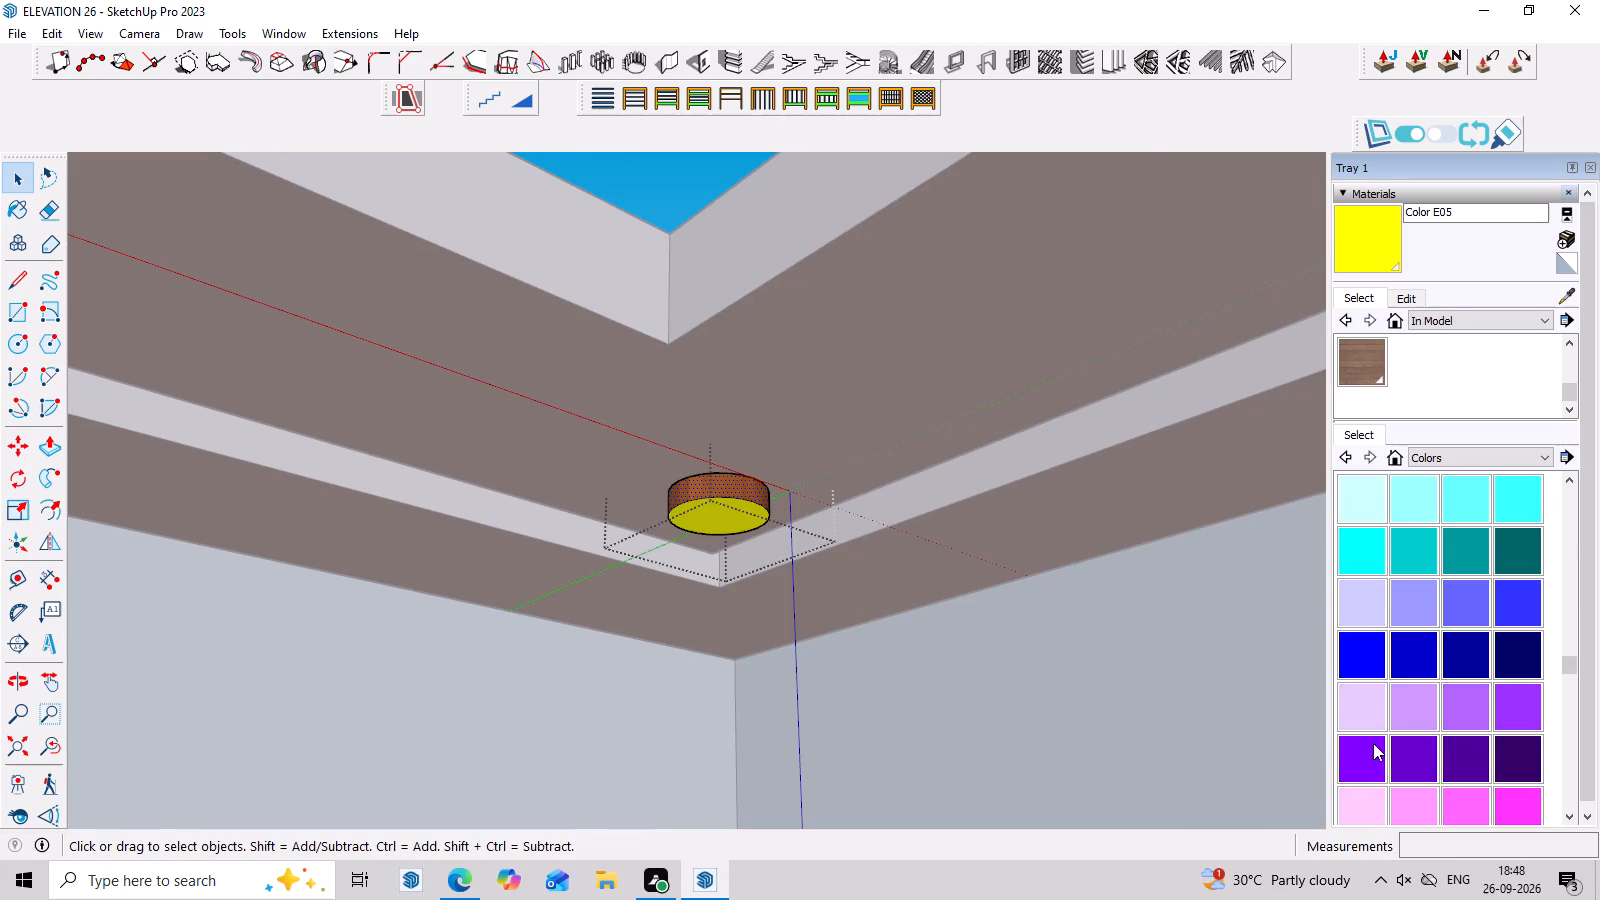
pyautogui.scroll(-6, 1373, 743)
pyautogui.click(1360, 654)
pyautogui.scroll(2, 801, 496)
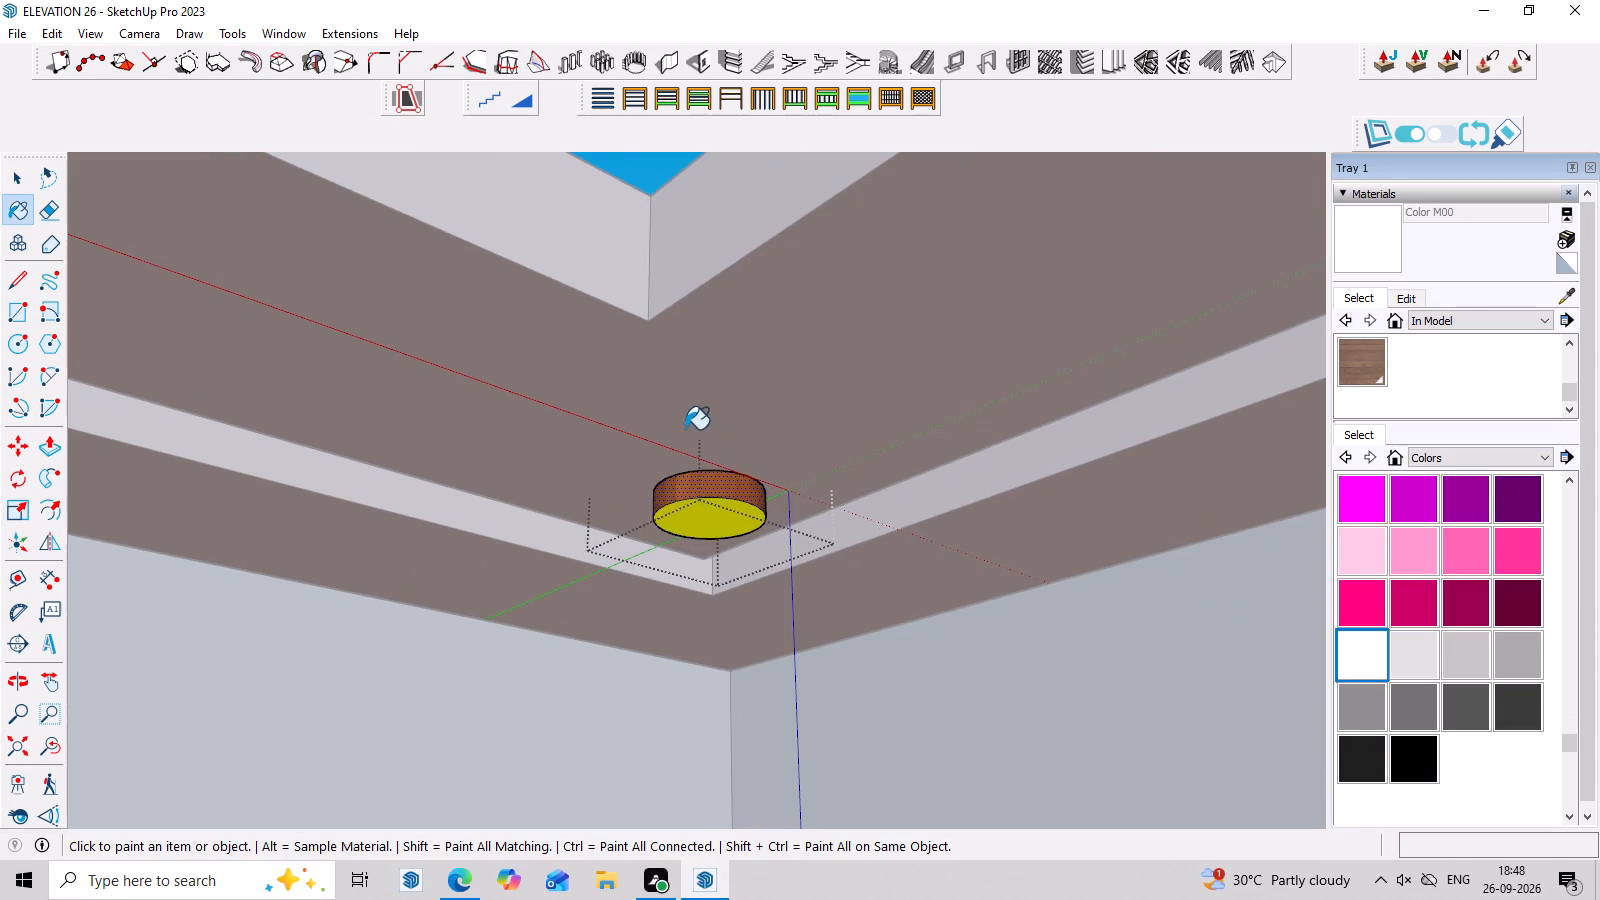
pyautogui.click(719, 492)
# Paint the middle of the three lights along the soffit over the plain left wall with Color M00 on its rim and Color E05 on its underside.
pyautogui.scroll(-12, 730, 502)
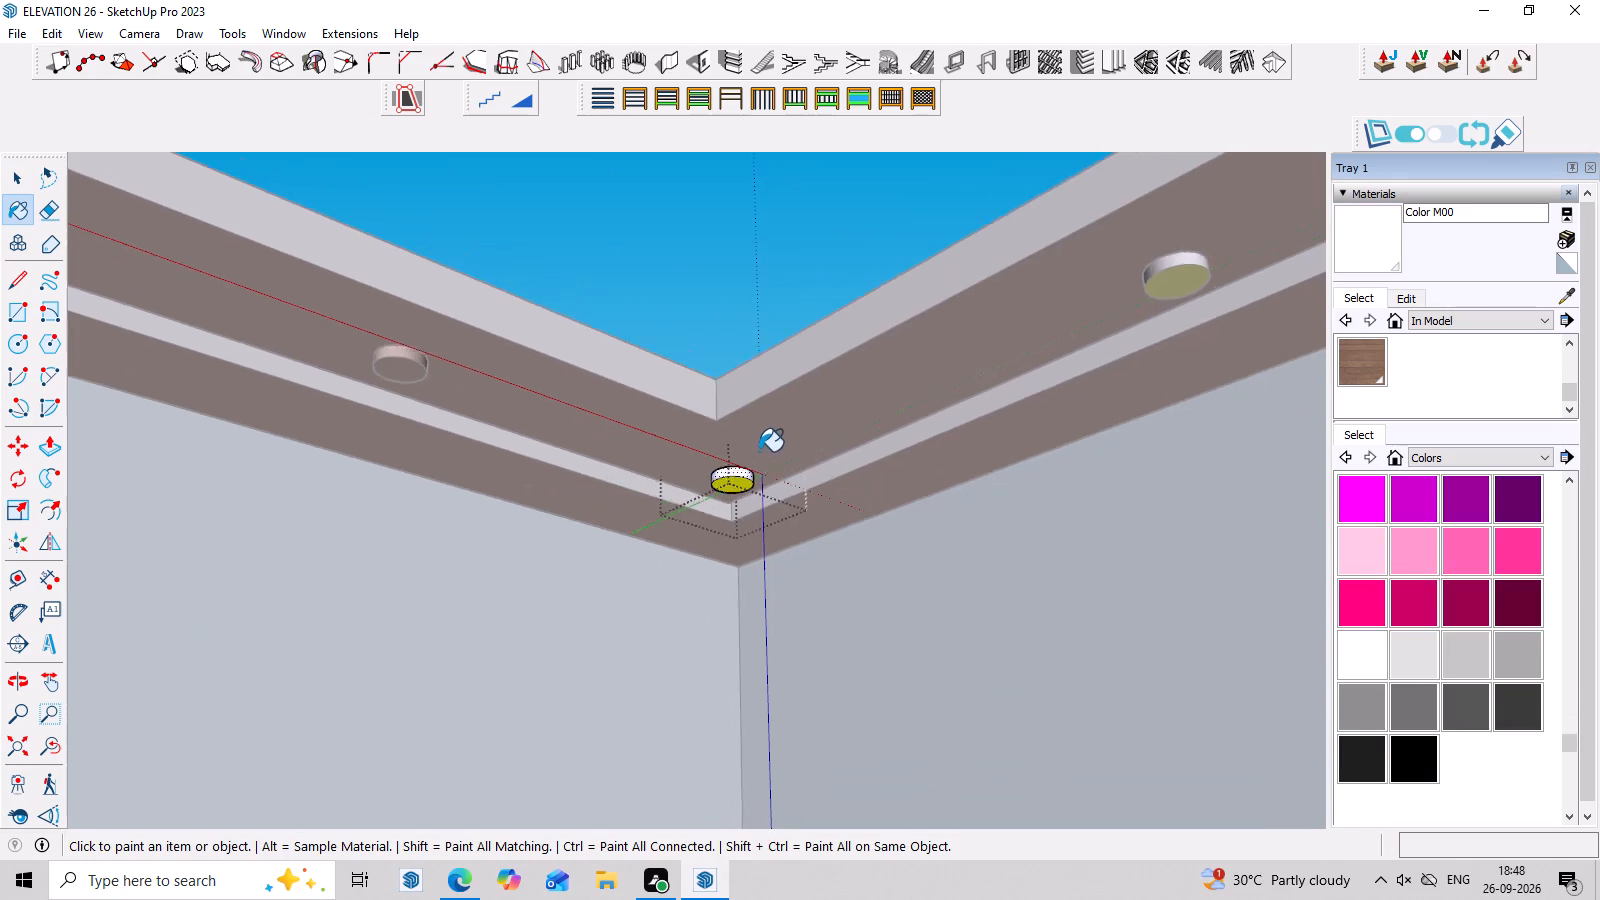
pyautogui.scroll(-15, 759, 451)
pyautogui.moveTo(1246, 326); pyautogui.dragTo(761, 512, button='middle')
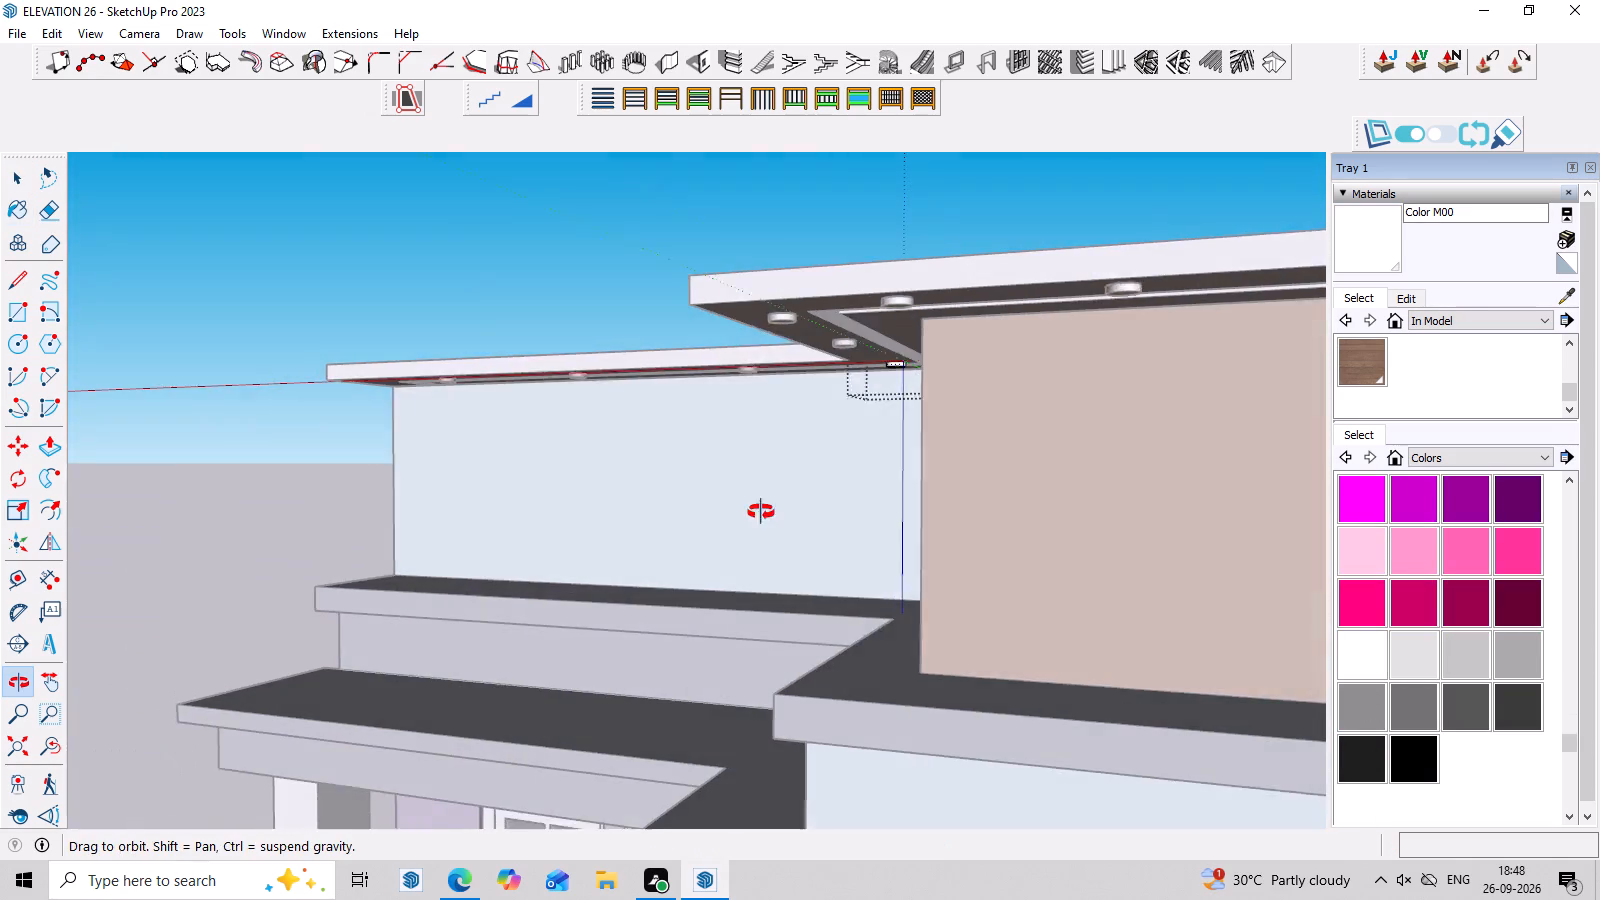
pyautogui.moveTo(761, 512); pyautogui.dragTo(755, 510, button='middle')
pyautogui.moveTo(610, 458); pyautogui.dragTo(885, 450, button='middle')
pyautogui.scroll(9, 676, 409)
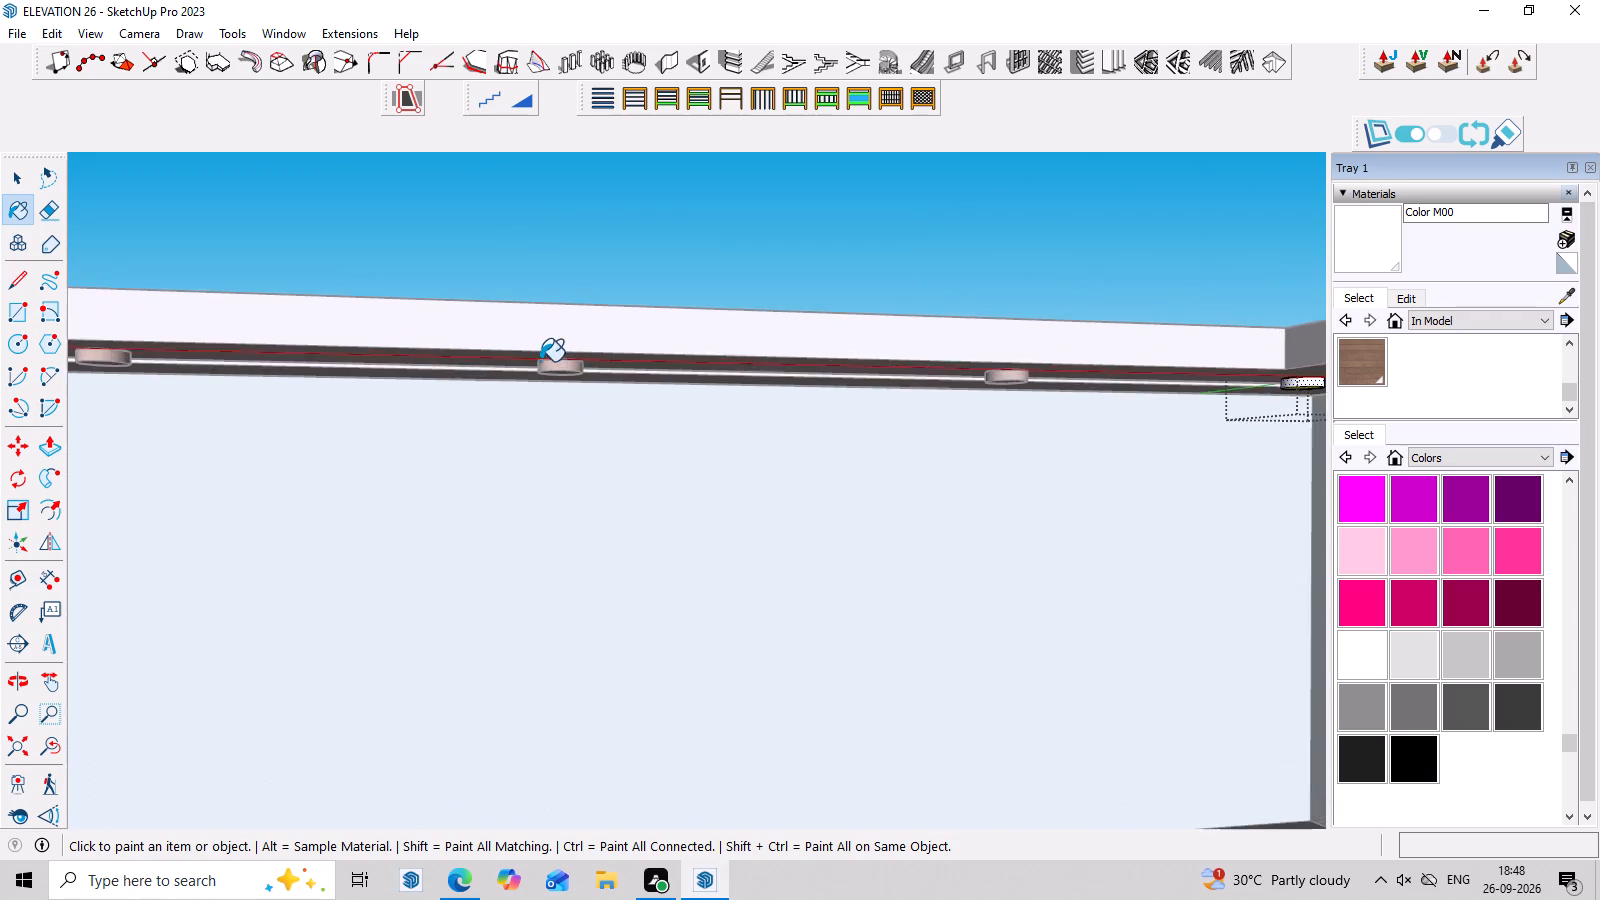
pyautogui.scroll(3, 540, 361)
pyautogui.moveTo(583, 399); pyautogui.dragTo(600, 336, button='middle')
pyautogui.scroll(4, 603, 301)
pyautogui.press('space')
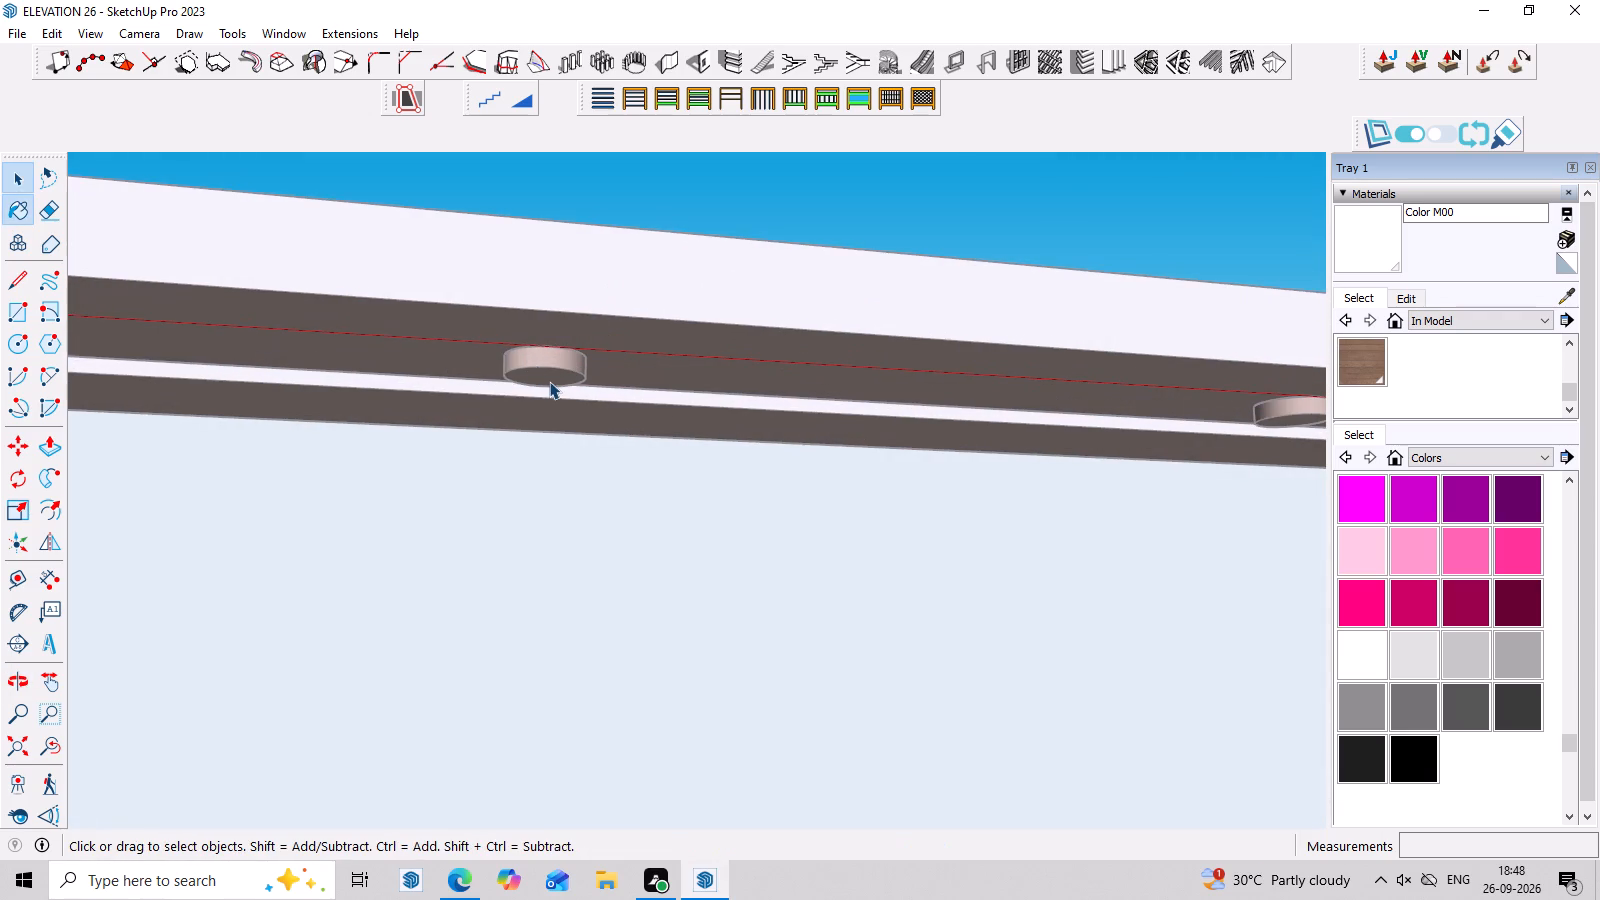
pyautogui.doubleClick(549, 381)
pyautogui.scroll(3, 549, 381)
pyautogui.click(549, 381)
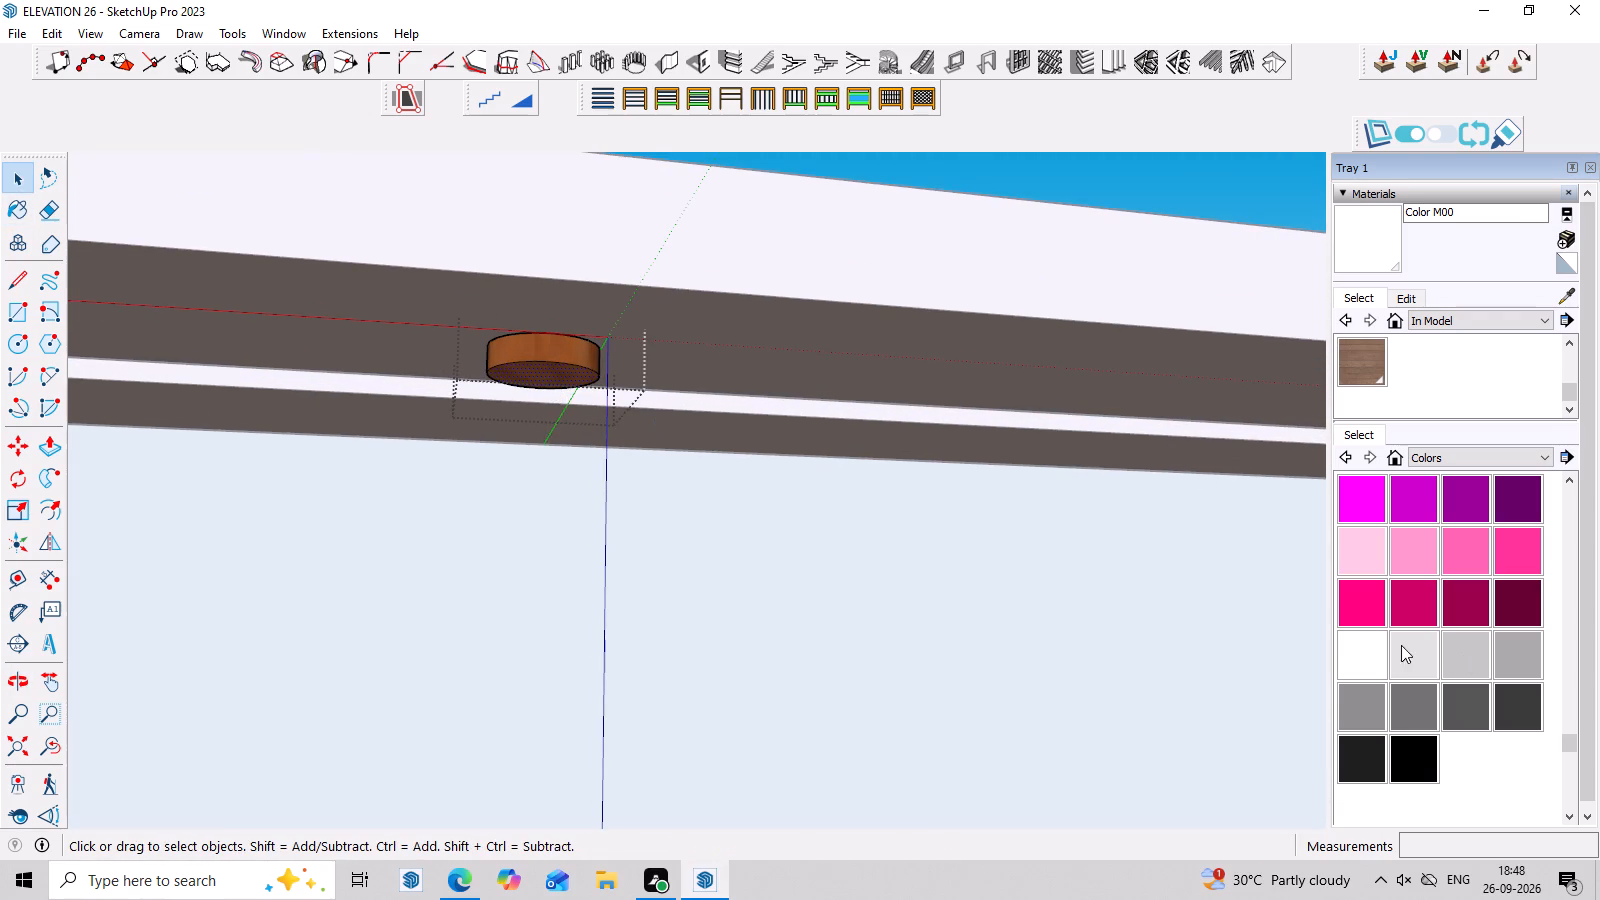
pyautogui.click(1374, 648)
pyautogui.scroll(2, 646, 372)
pyautogui.click(538, 355)
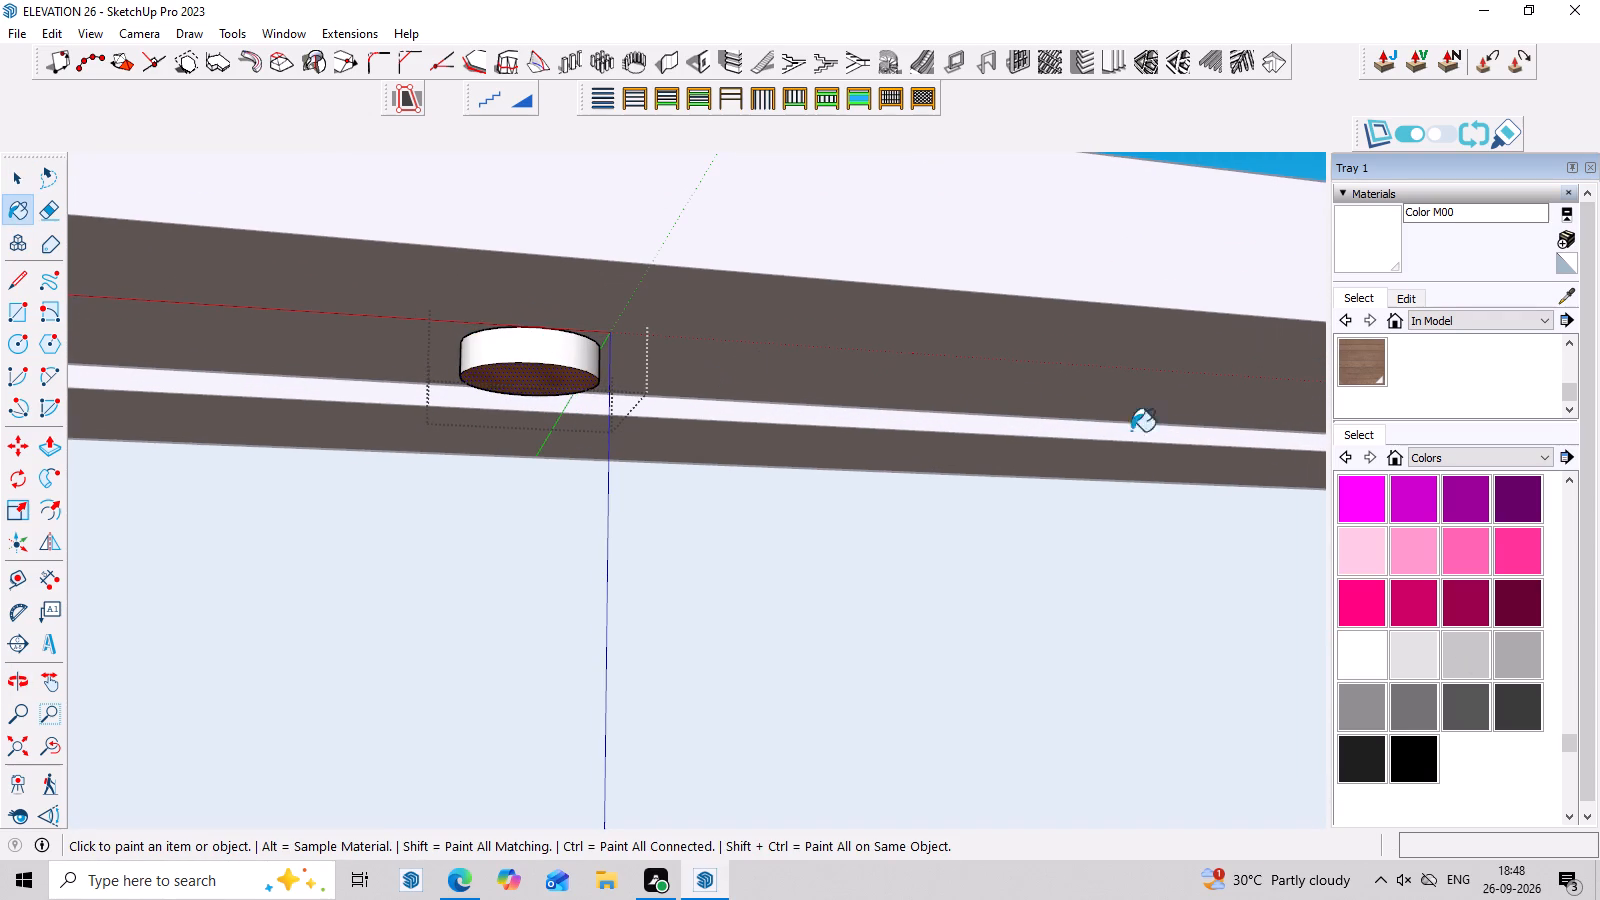
pyautogui.scroll(16, 1440, 554)
pyautogui.click(1378, 701)
pyautogui.scroll(4, 647, 468)
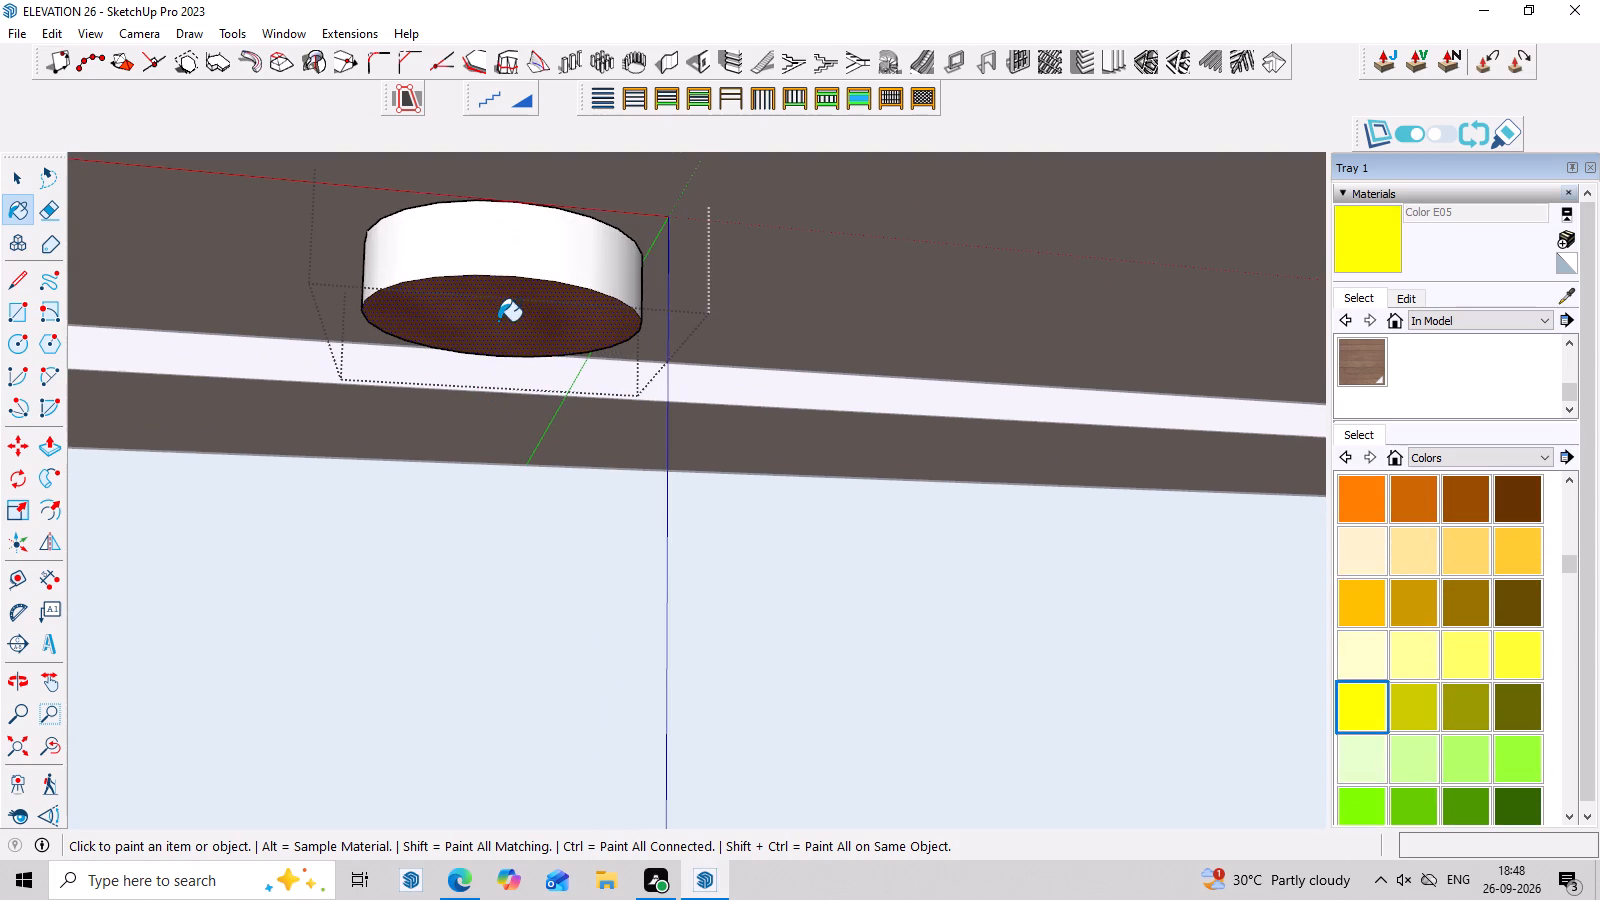
pyautogui.click(498, 321)
# Paint the light nearest the outer end of the same left soffit with Color E05 on its underside and Color M00 on its rim.
pyautogui.scroll(-14, 588, 435)
pyautogui.scroll(-3, 403, 411)
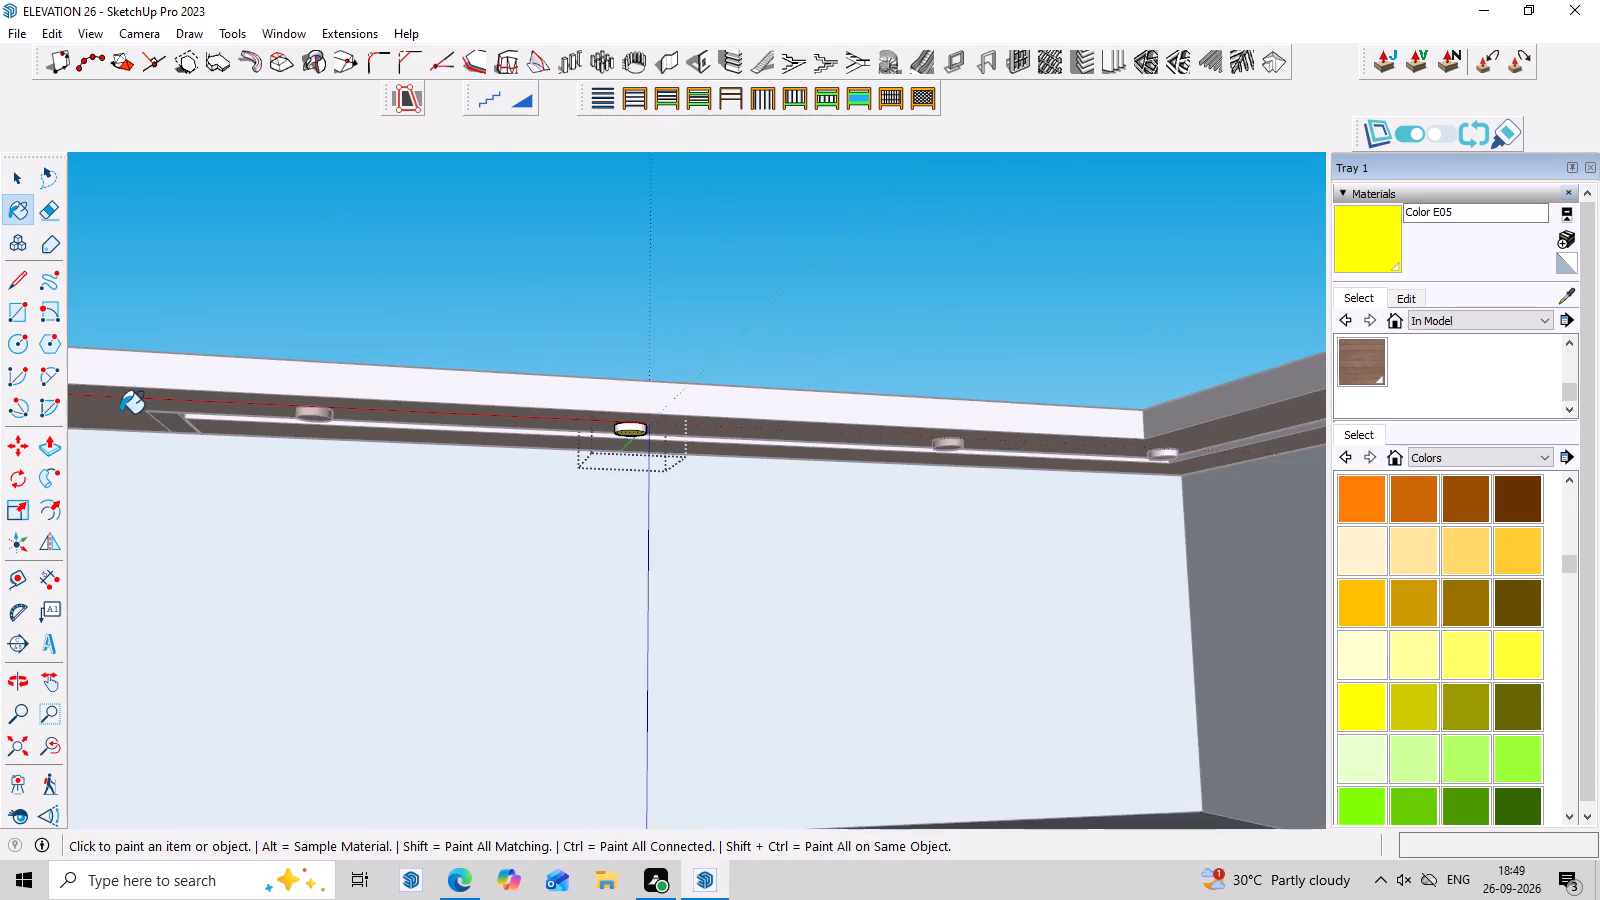
pyautogui.scroll(3, 120, 413)
pyautogui.scroll(7, 308, 416)
pyautogui.press('space')
pyautogui.doubleClick(413, 387)
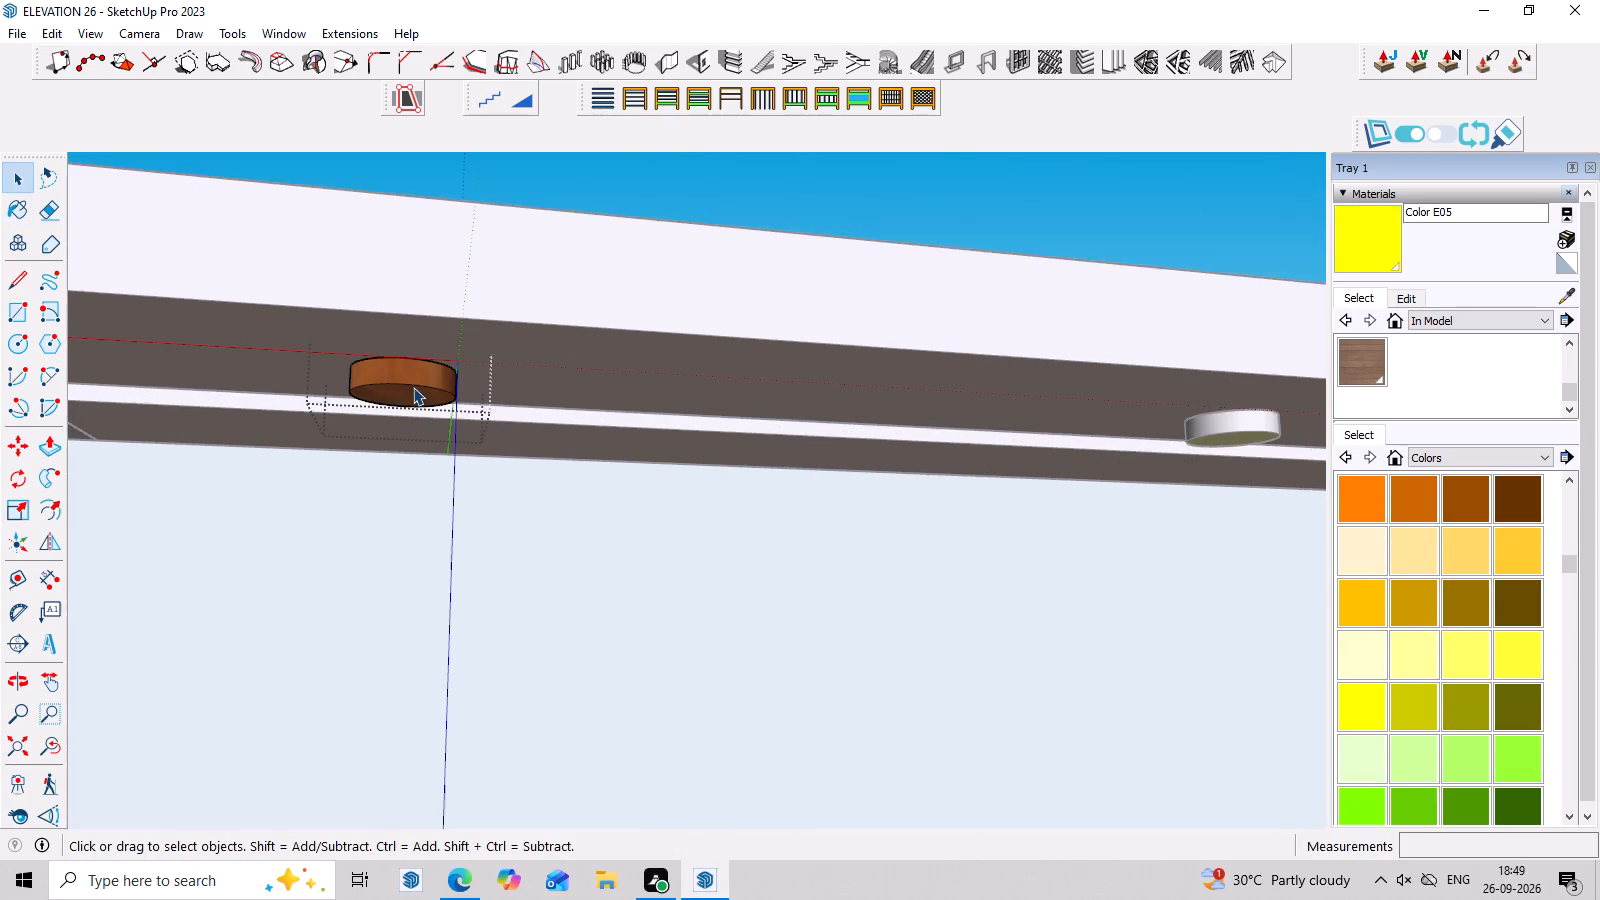
pyautogui.scroll(3, 412, 391)
pyautogui.click(412, 391)
pyautogui.click(1376, 714)
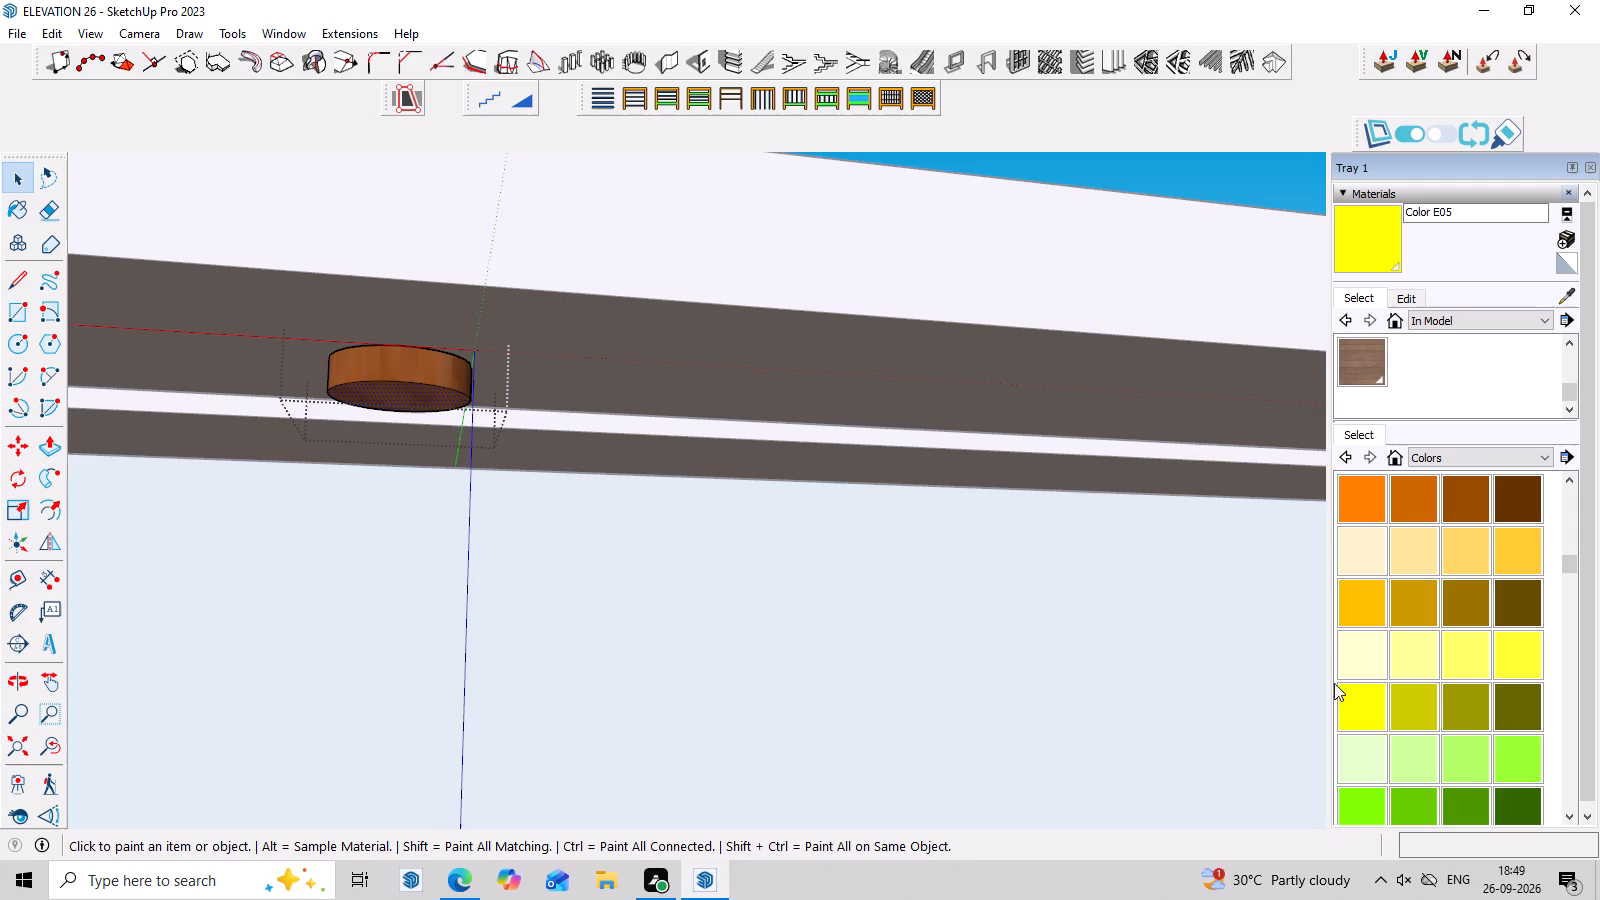
pyautogui.scroll(3, 570, 416)
pyautogui.click(395, 405)
pyautogui.press('space')
pyautogui.click(387, 355)
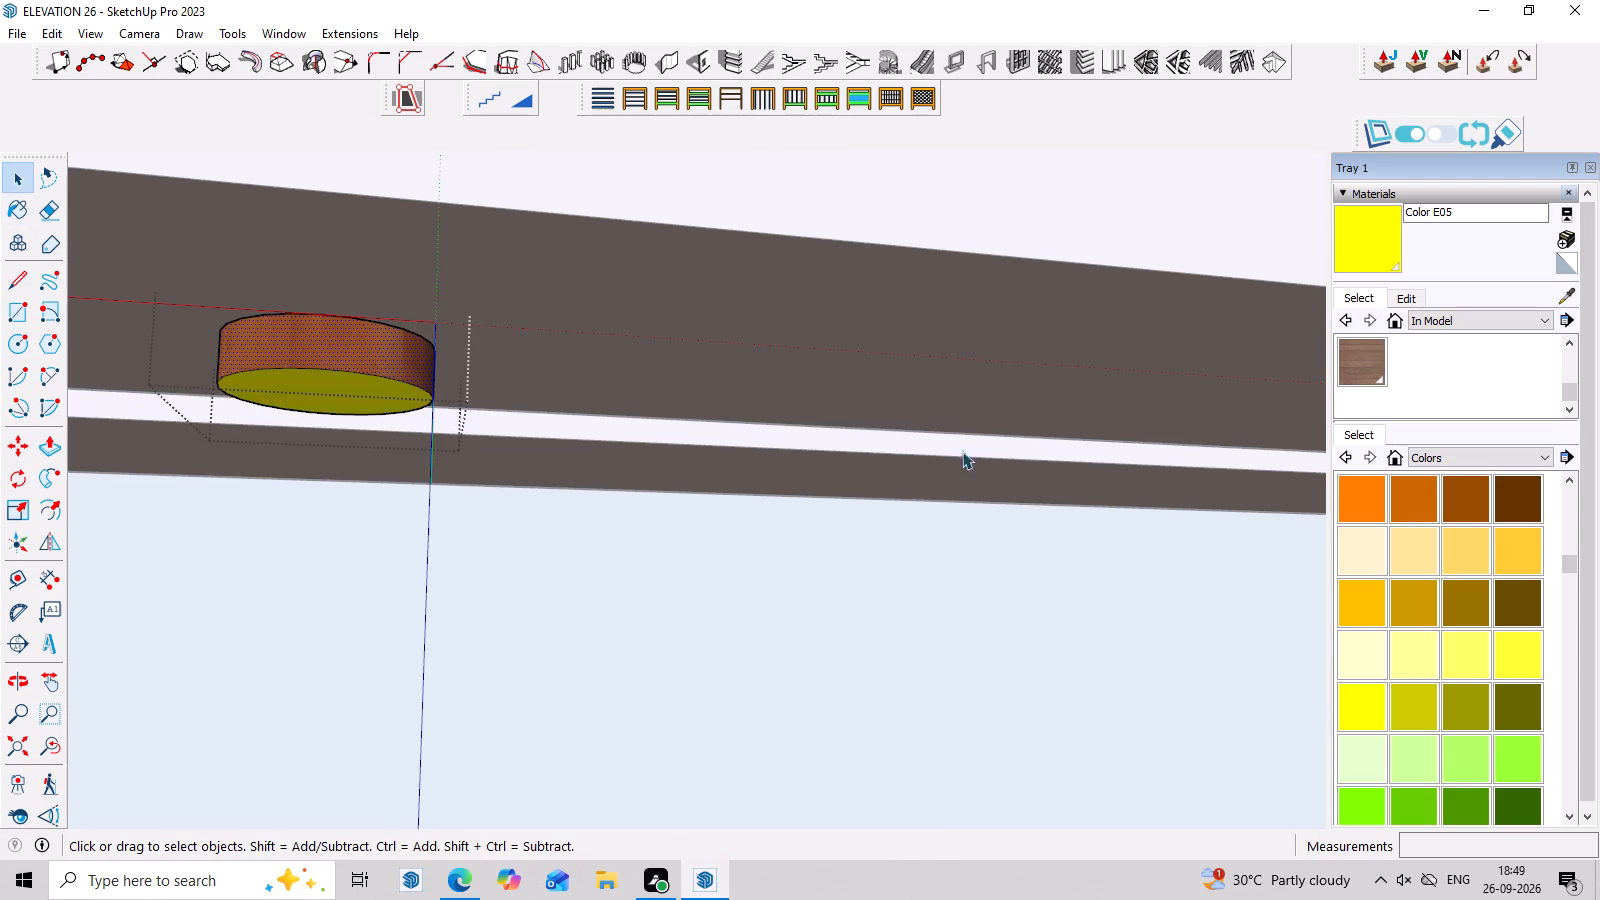
pyautogui.scroll(13, 1405, 534)
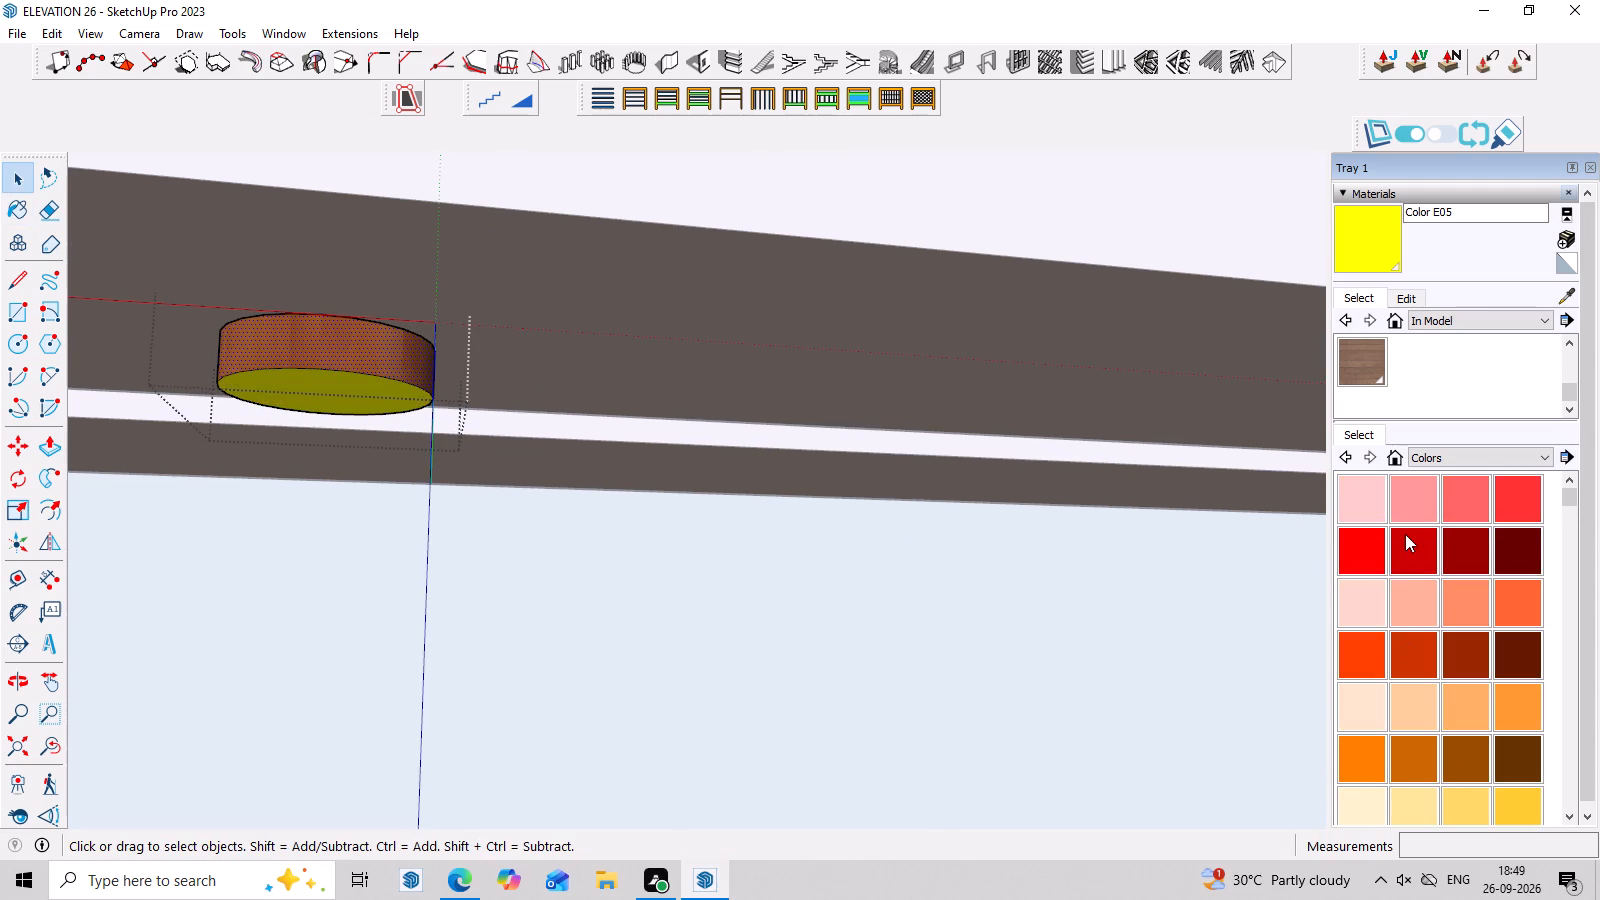
pyautogui.scroll(9, 1405, 534)
pyautogui.scroll(-9, 1382, 606)
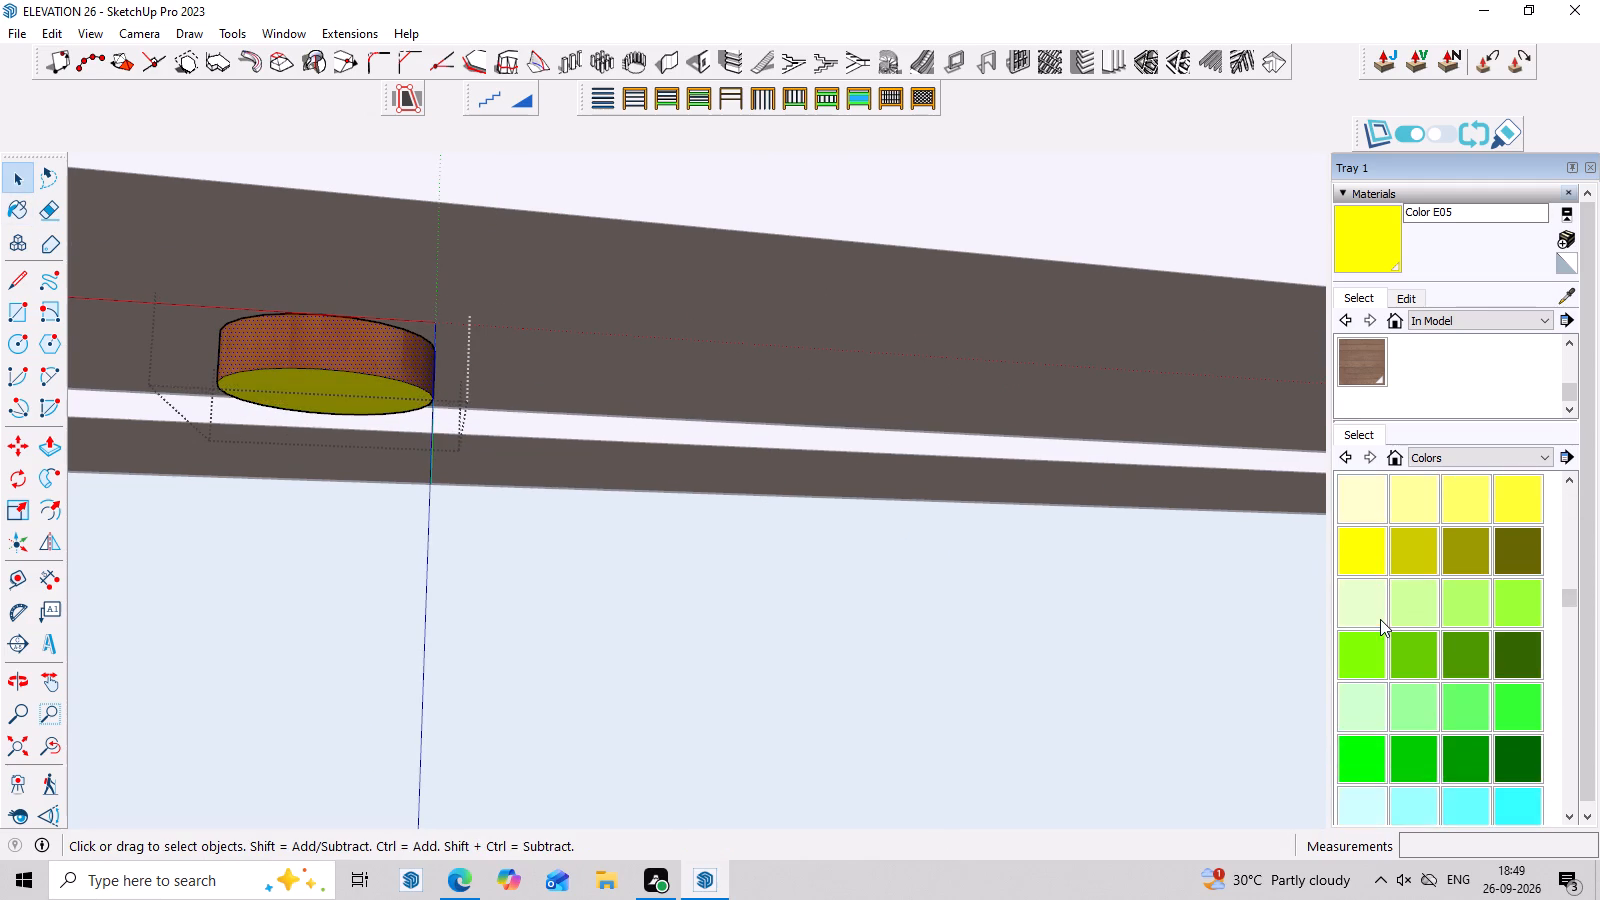
pyautogui.scroll(-17, 1380, 619)
pyautogui.scroll(2, 1373, 599)
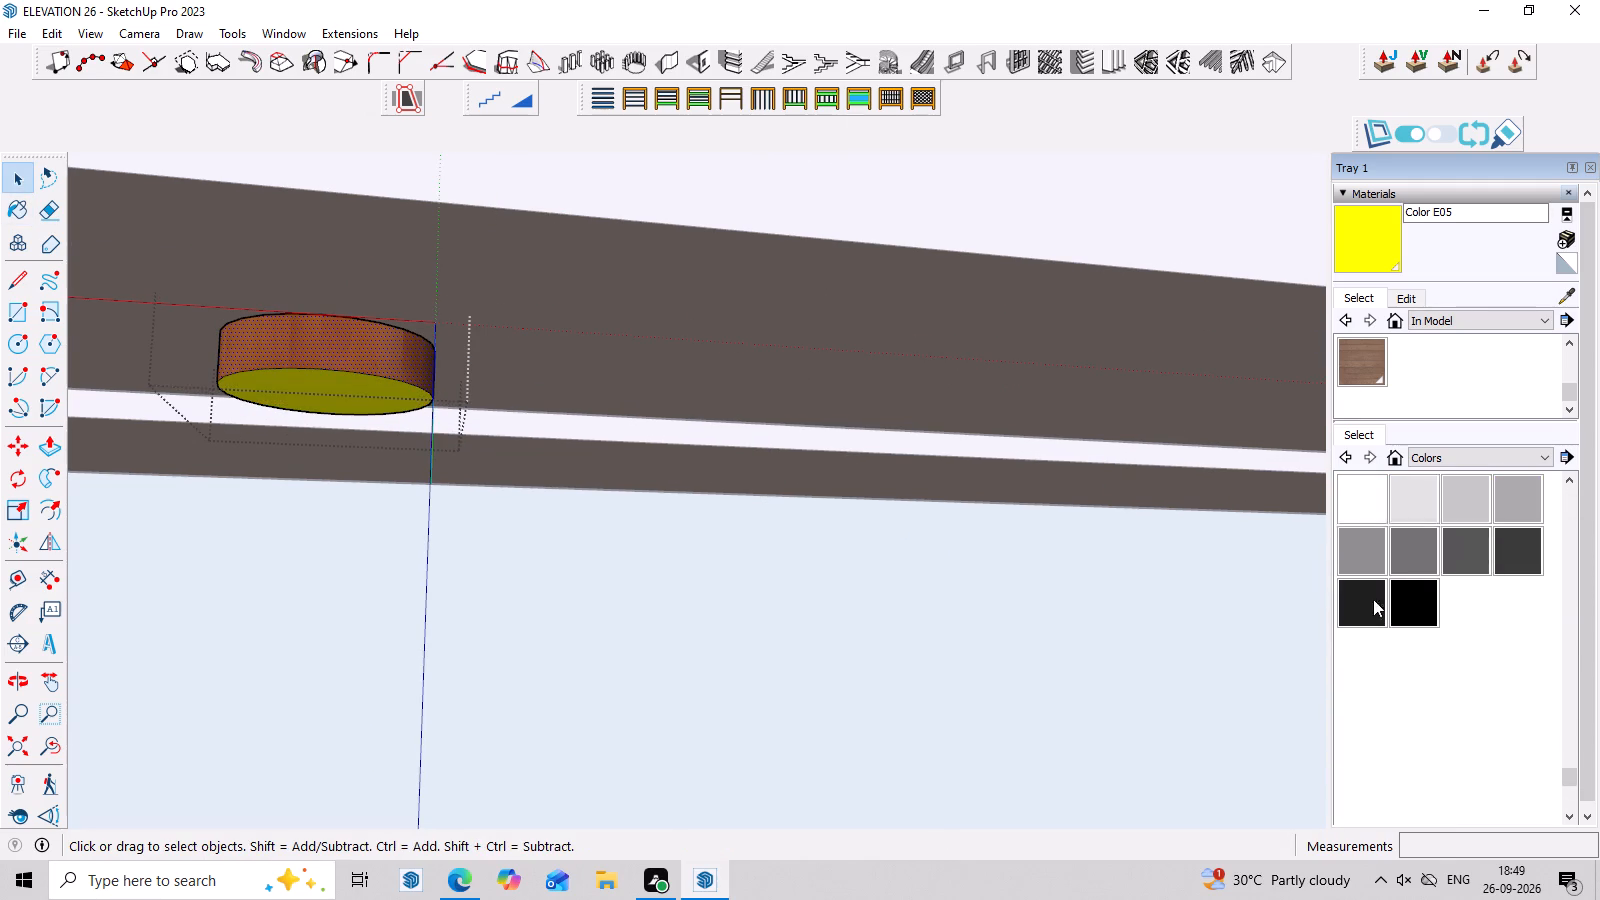
pyautogui.scroll(1, 1373, 599)
pyautogui.click(1373, 599)
pyautogui.scroll(3, 446, 374)
pyautogui.click(347, 346)
pyautogui.scroll(-3, 391, 414)
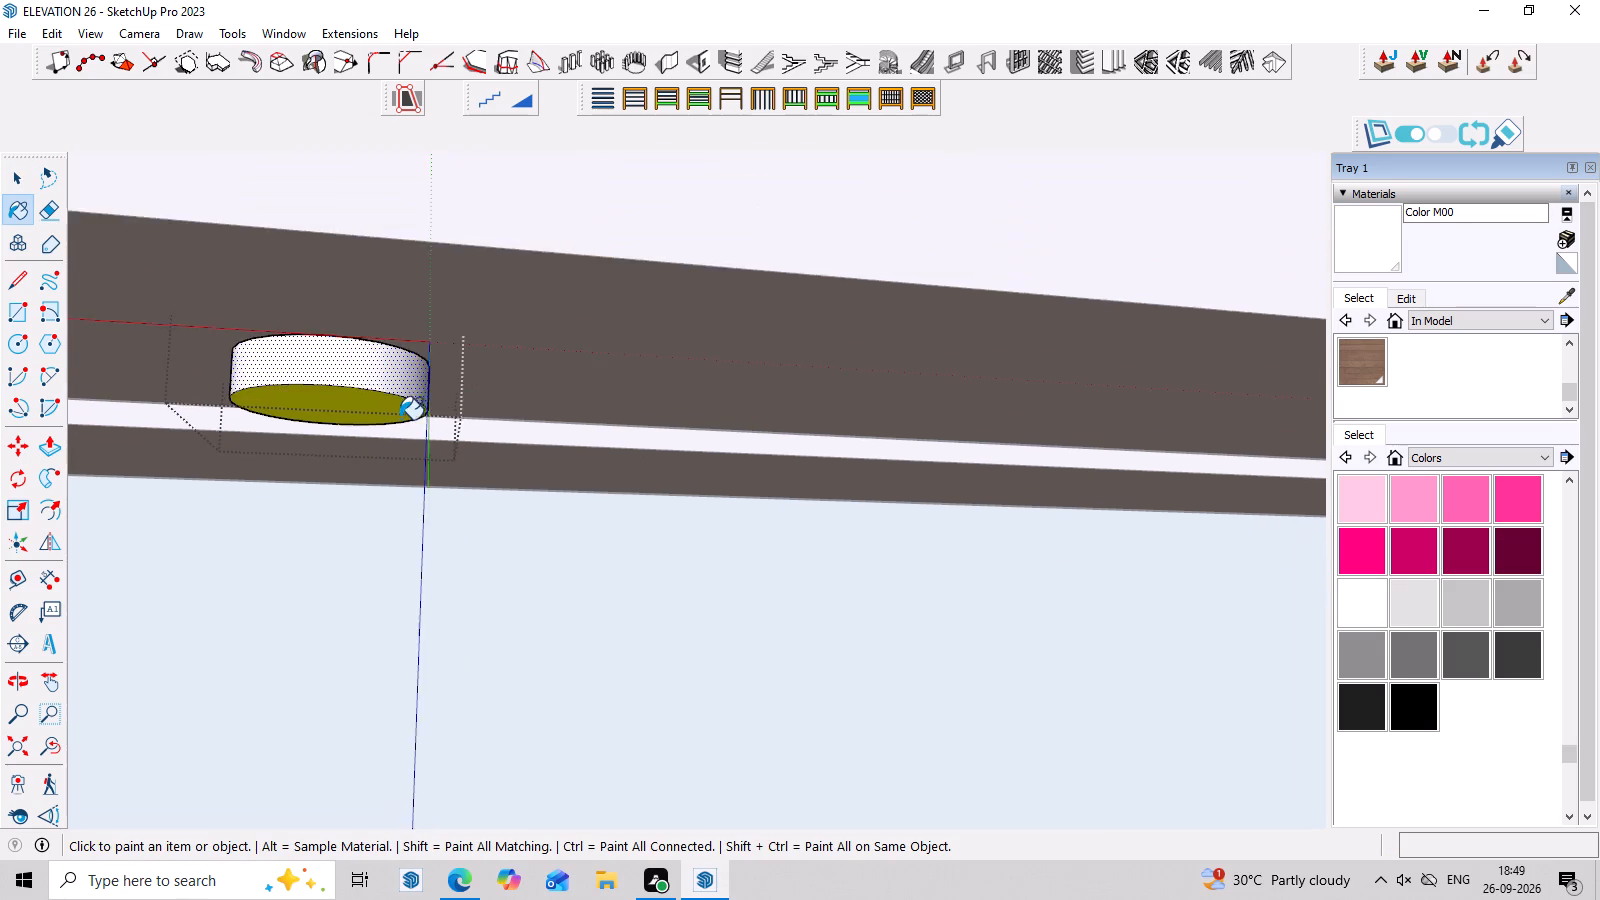
pyautogui.scroll(-20, 399, 419)
pyautogui.scroll(-3, 399, 419)
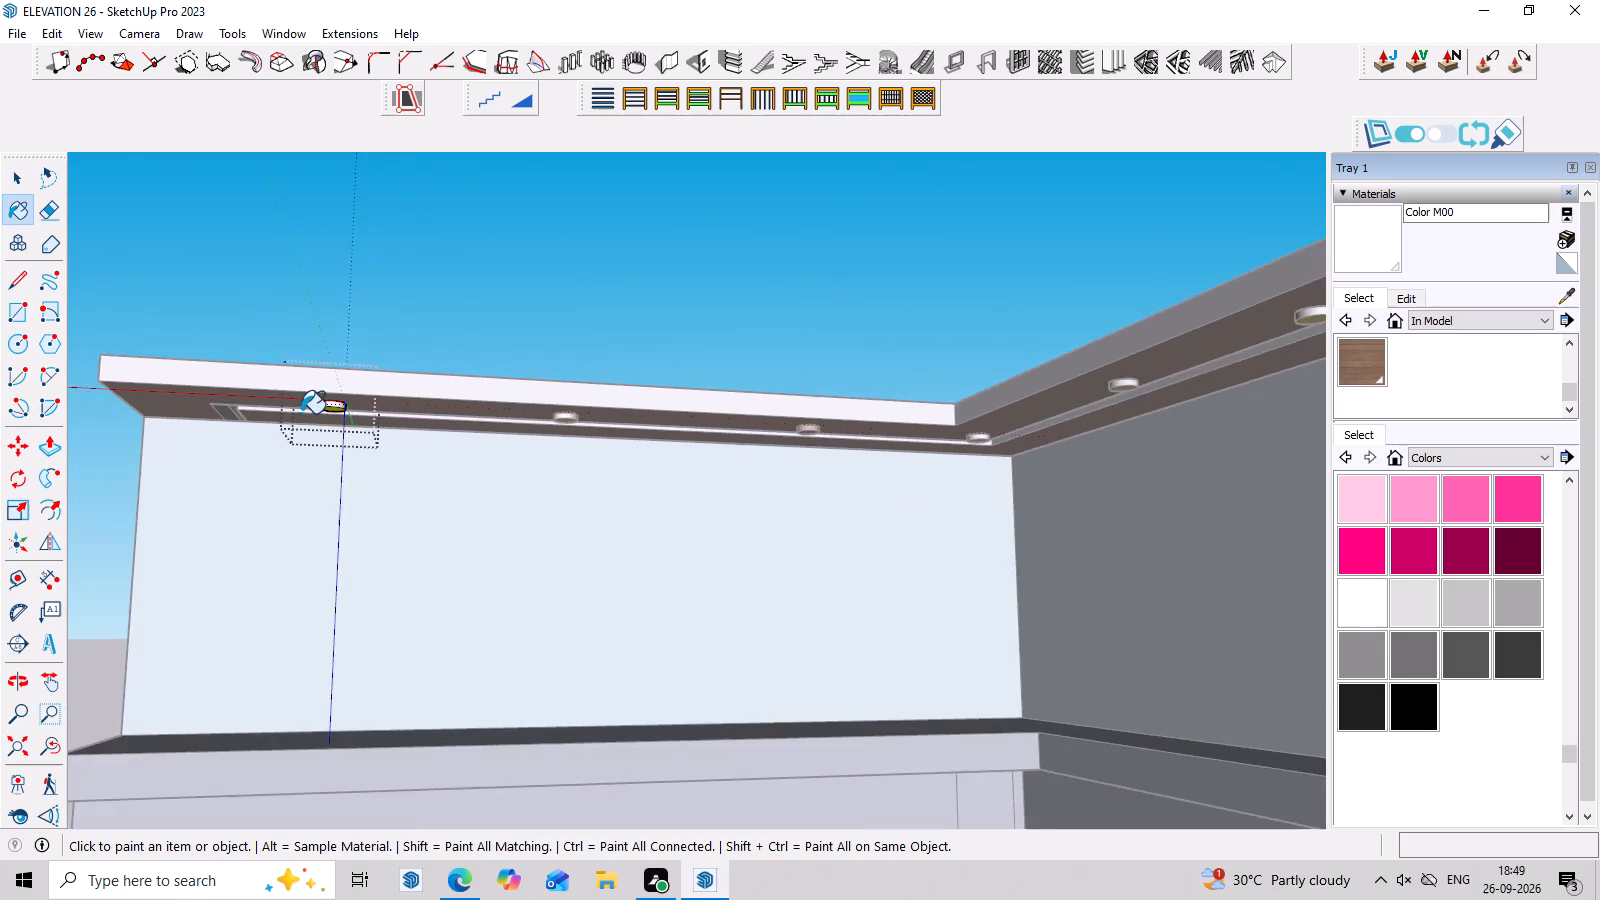
pyautogui.scroll(-20, 301, 413)
pyautogui.moveTo(390, 568); pyautogui.dragTo(394, 655, button='middle')
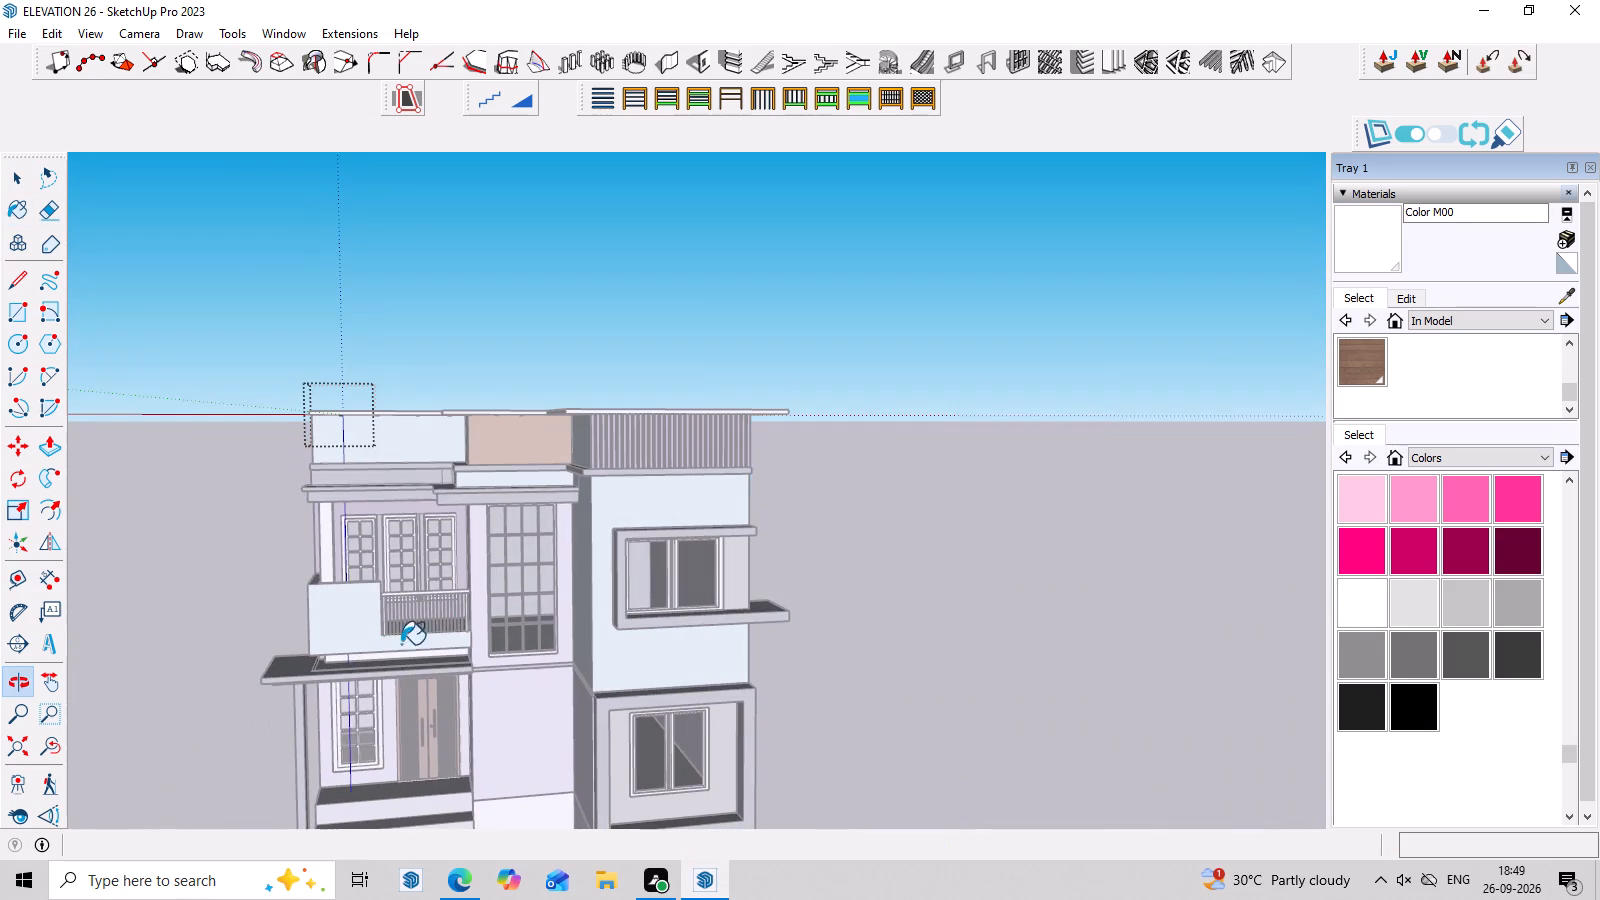
pyautogui.press('space')
pyautogui.click(835, 441)
# Examine the whole house front from below, from above, close up at the tall grid window, and from a distance.
pyautogui.scroll(-3, 859, 547)
pyautogui.moveTo(882, 584); pyautogui.dragTo(787, 573, button='middle')
pyautogui.scroll(-5, 795, 459)
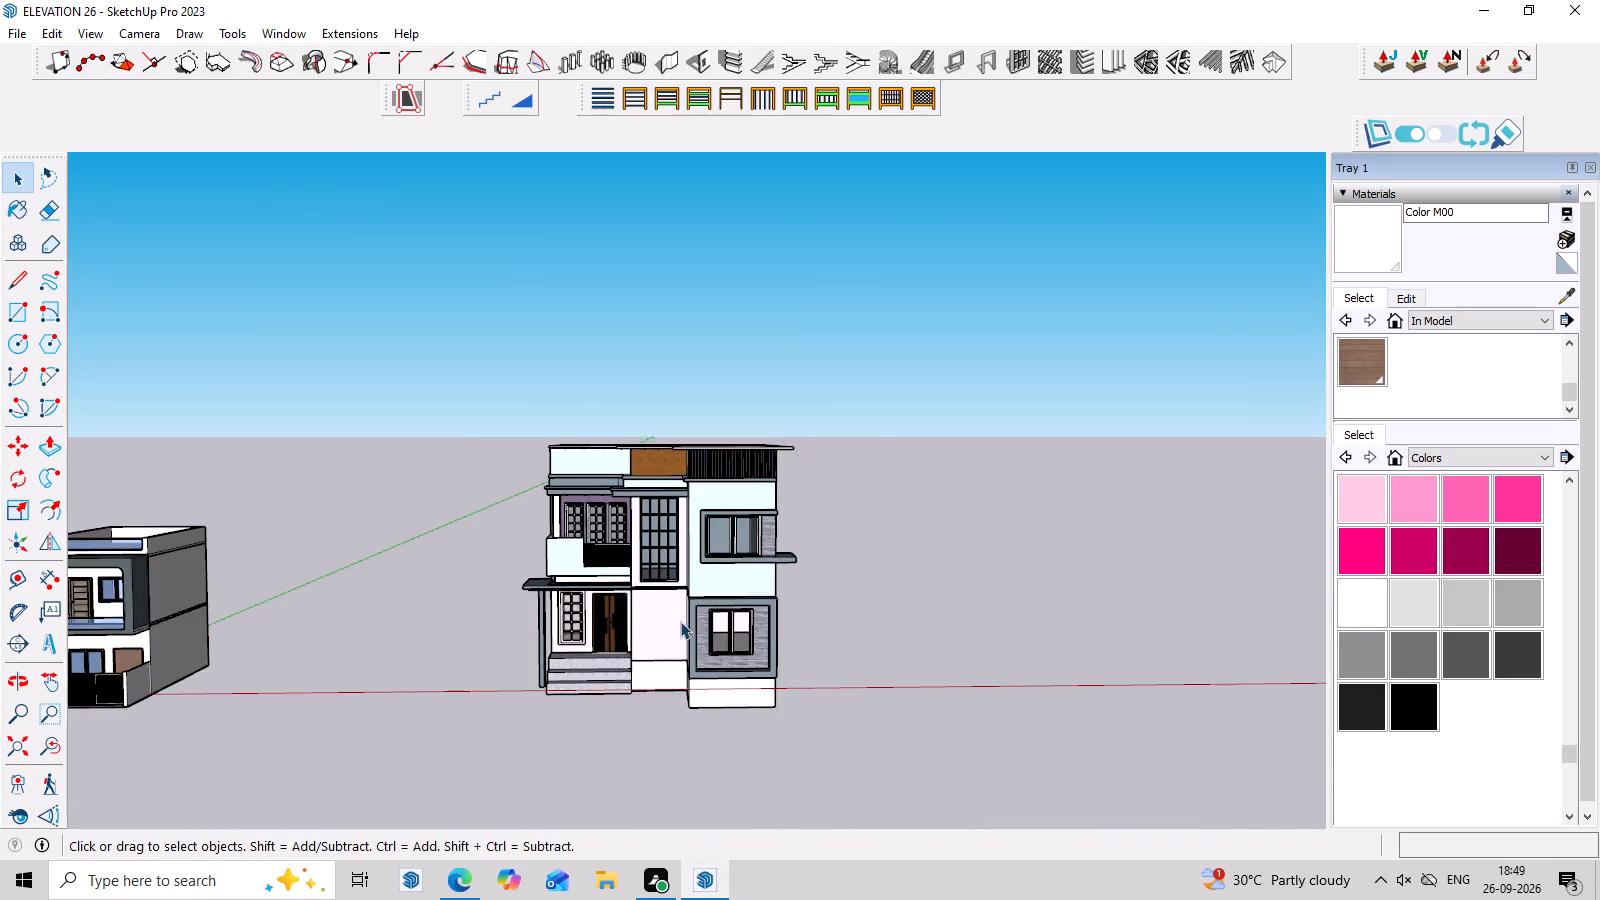
pyautogui.scroll(3, 680, 621)
pyautogui.moveTo(676, 667); pyautogui.dragTo(697, 557, button='middle')
pyautogui.scroll(6, 668, 598)
pyautogui.moveTo(674, 649); pyautogui.dragTo(712, 507, button='middle')
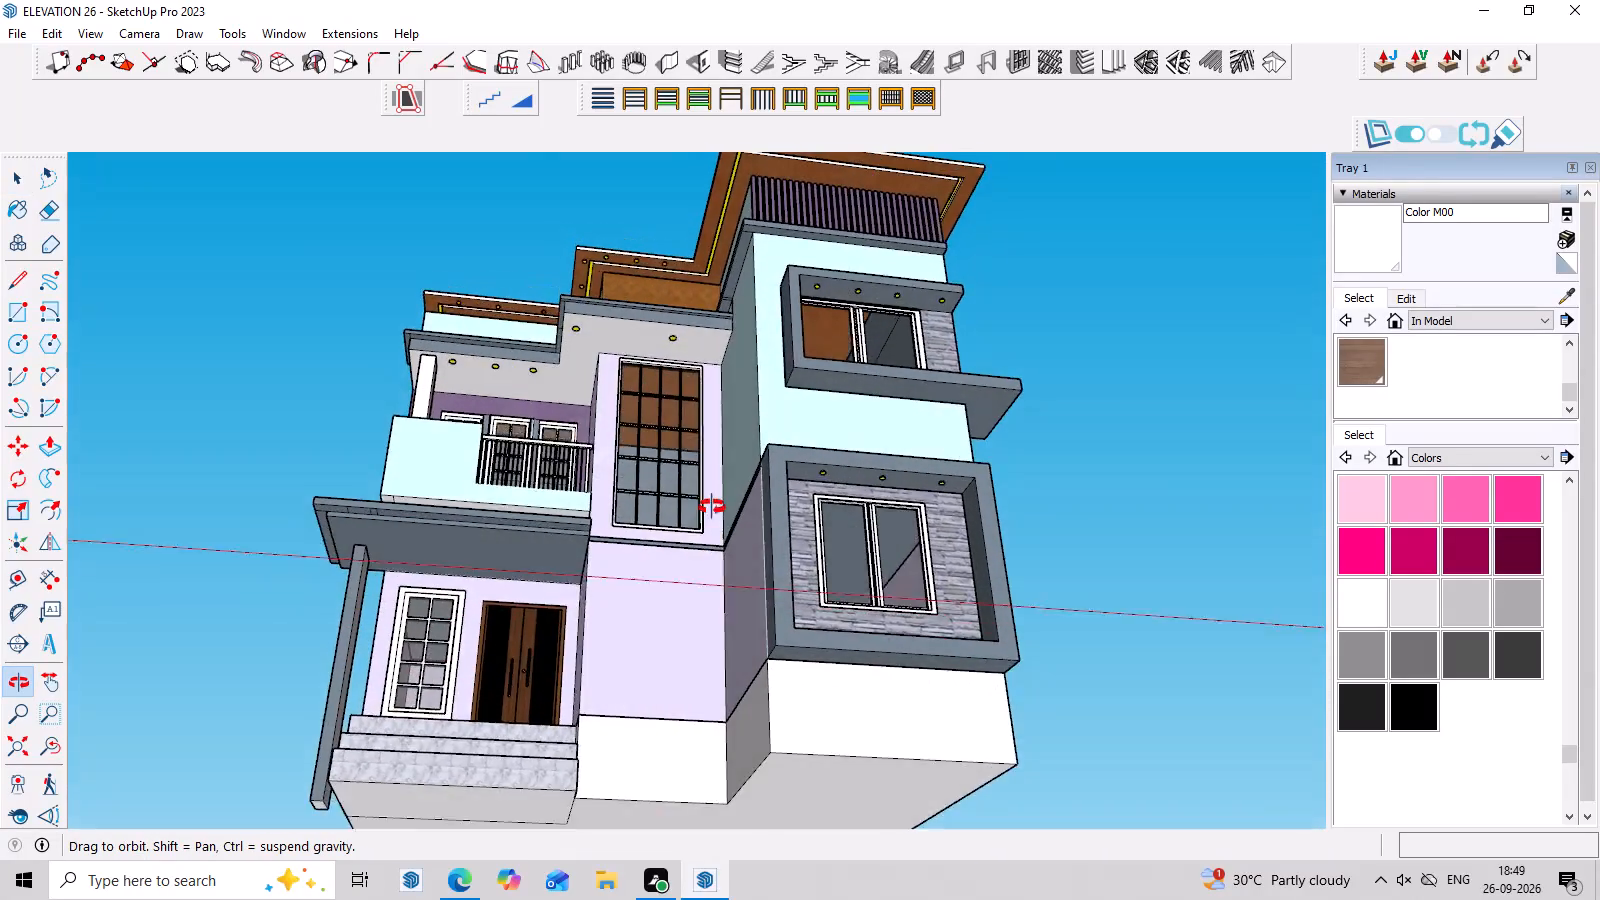
pyautogui.moveTo(712, 507); pyautogui.dragTo(676, 788, button='middle')
pyautogui.scroll(-5, 741, 697)
pyautogui.moveTo(889, 644); pyautogui.dragTo(885, 554, button='middle')
pyautogui.scroll(2, 885, 554)
pyautogui.moveTo(871, 611); pyautogui.dragTo(817, 677, button='middle')
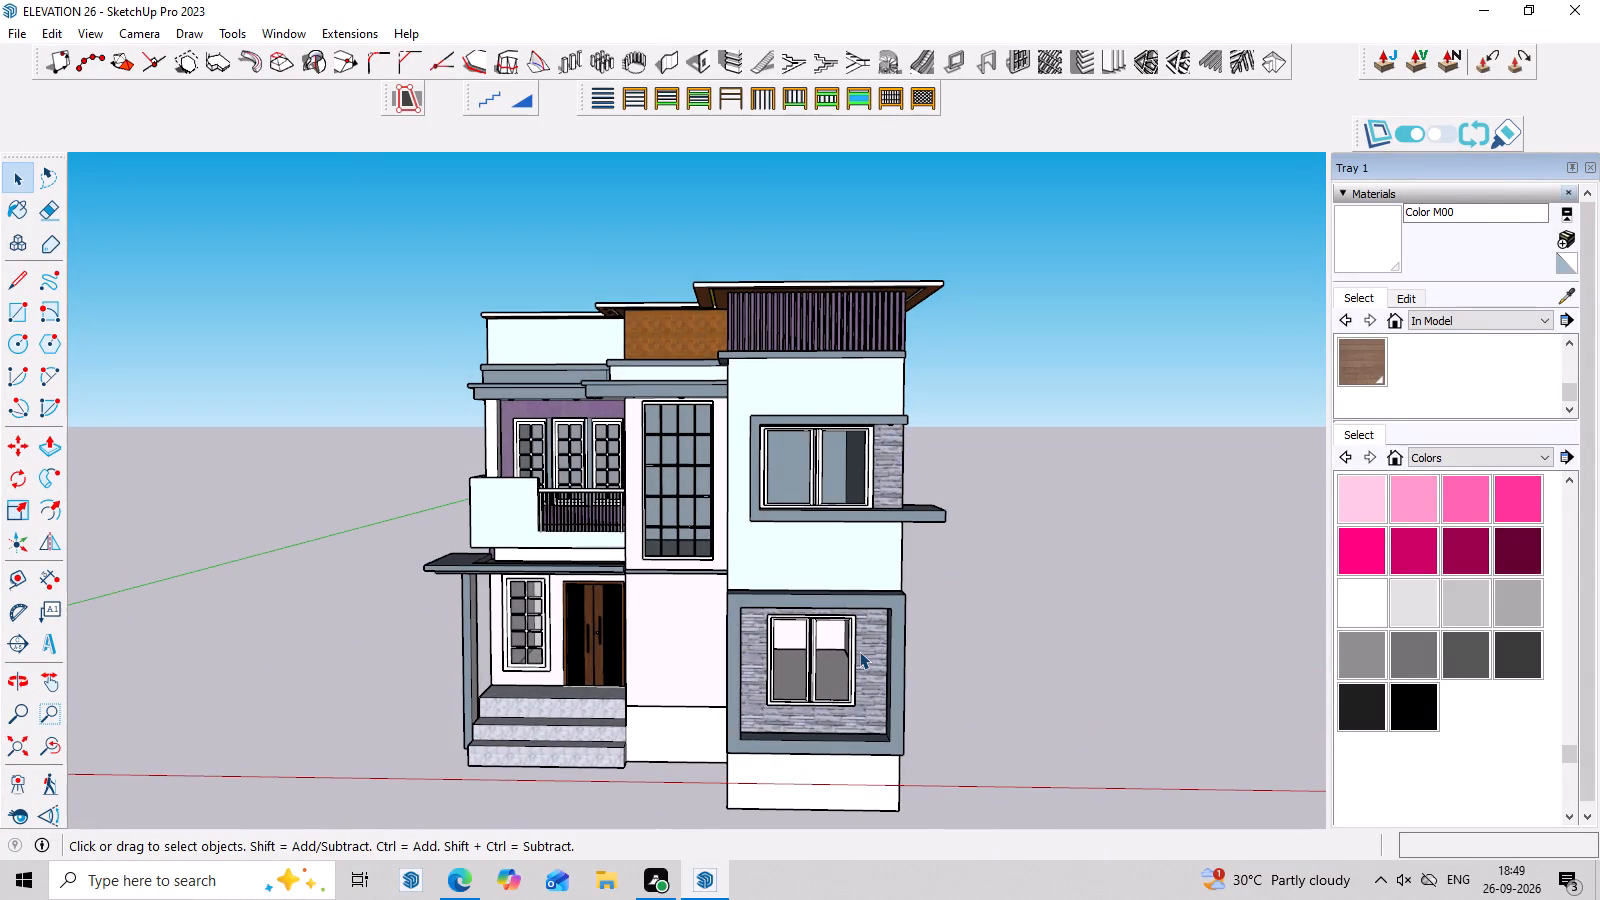
pyautogui.moveTo(892, 576); pyautogui.dragTo(896, 389, button='middle')
pyautogui.scroll(2, 621, 416)
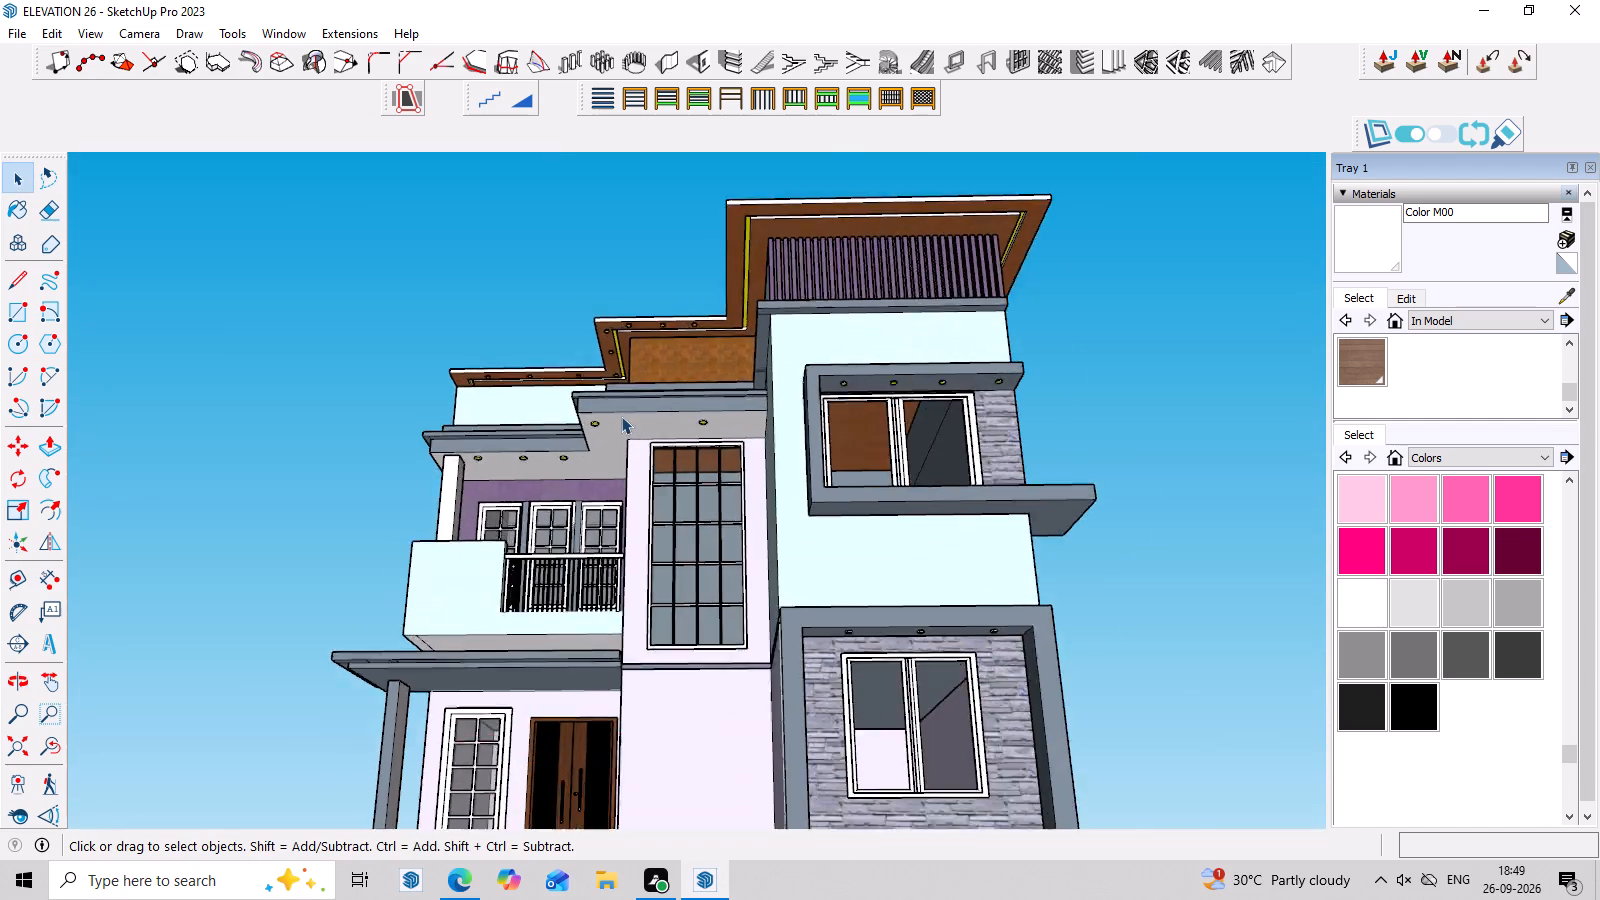
pyautogui.scroll(4, 621, 416)
pyautogui.moveTo(777, 587); pyautogui.dragTo(902, 819, button='middle')
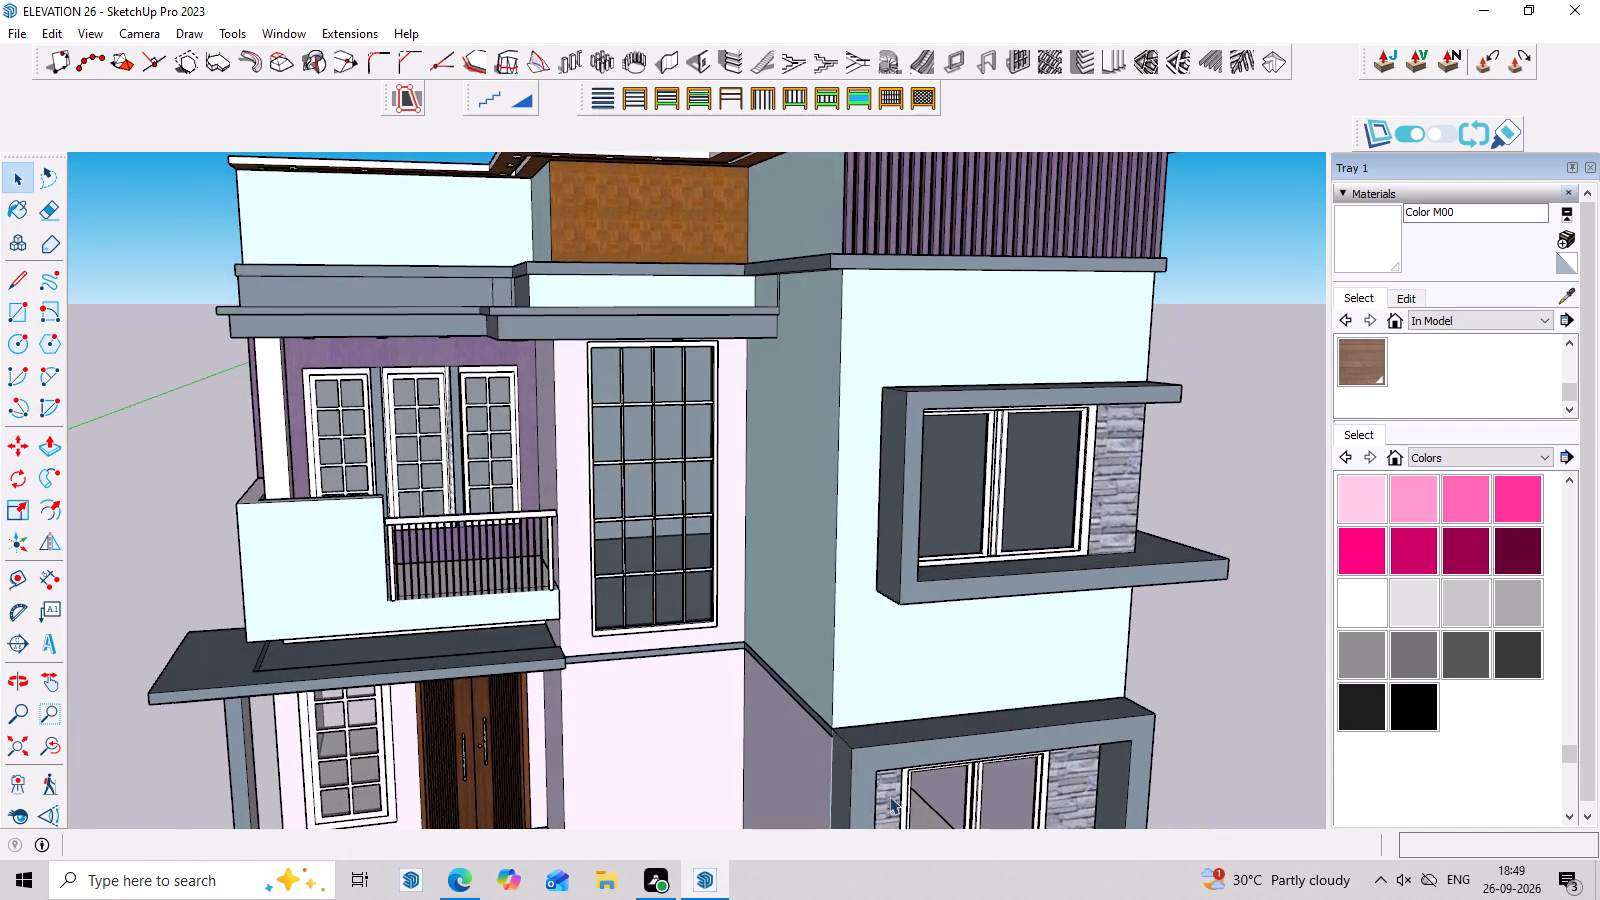
pyautogui.scroll(6, 776, 685)
pyautogui.moveTo(716, 641); pyautogui.dragTo(791, 798, button='middle')
pyautogui.scroll(3, 763, 687)
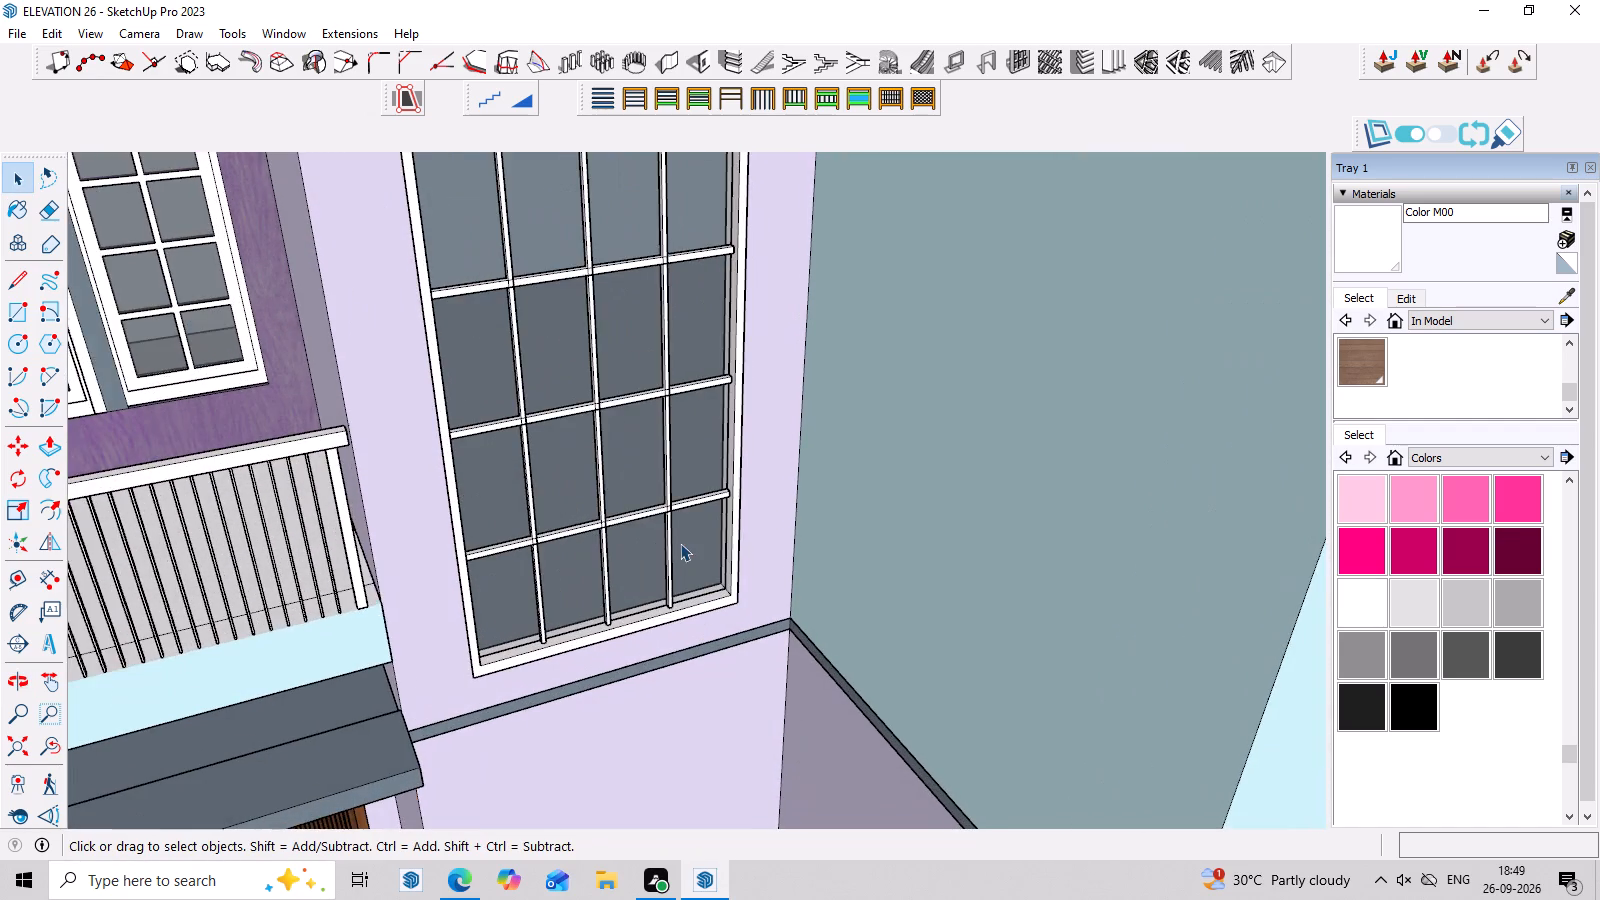
pyautogui.scroll(2, 680, 543)
pyautogui.middleClick(728, 594)
pyautogui.scroll(-14, 728, 594)
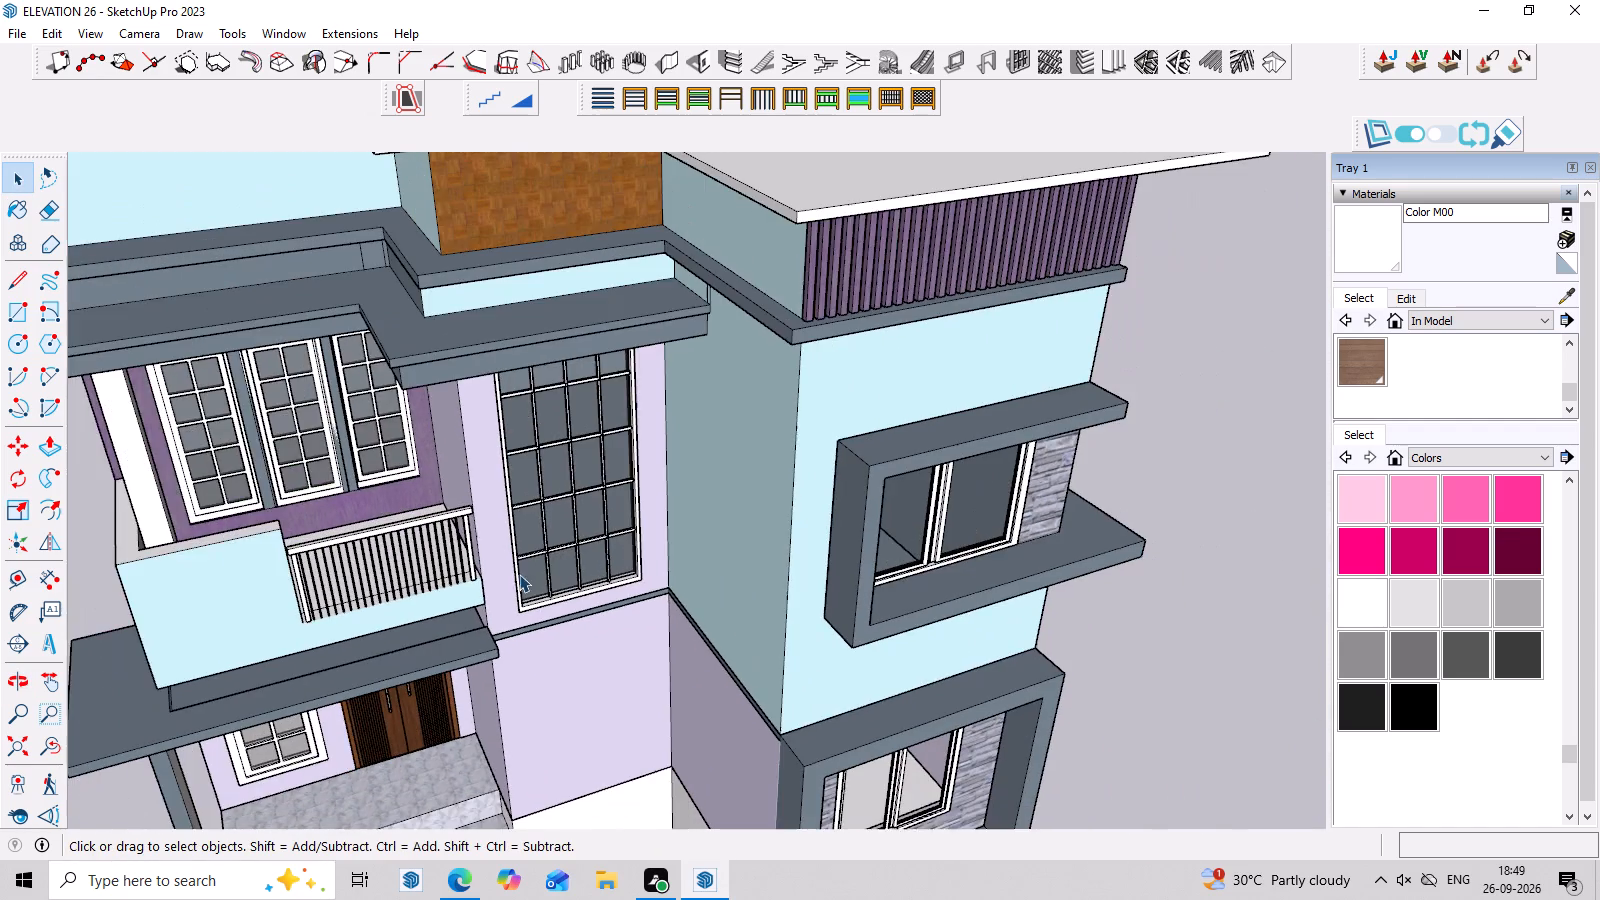
pyautogui.moveTo(552, 580); pyautogui.dragTo(477, 465, button='middle')
pyautogui.scroll(-7, 457, 465)
pyautogui.moveTo(652, 564); pyautogui.dragTo(591, 449, button='middle')
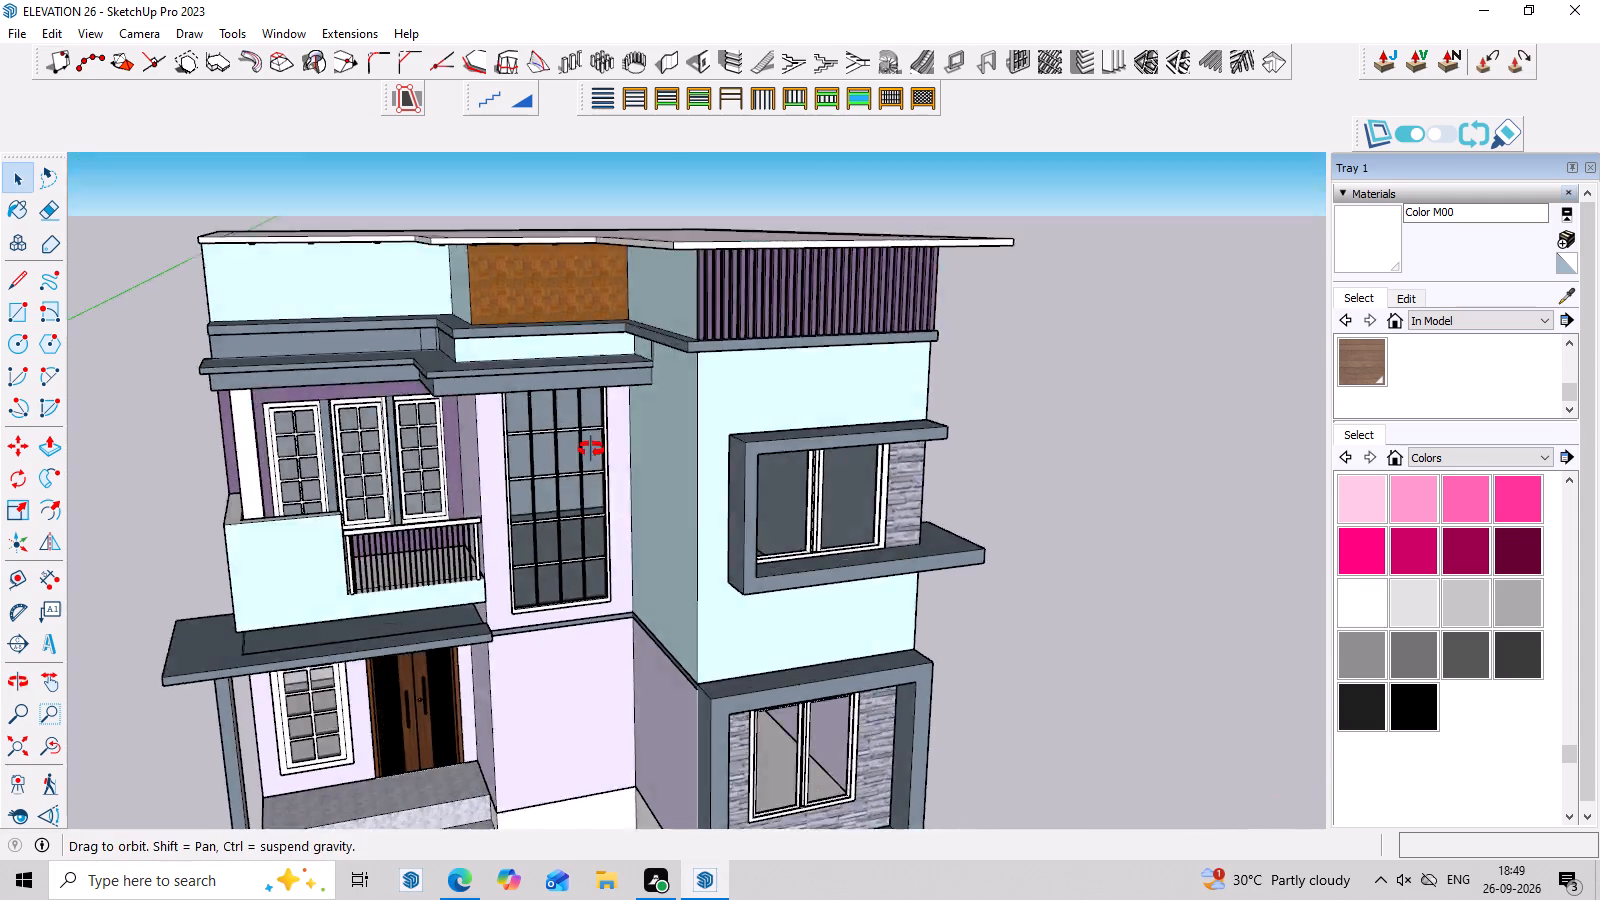
pyautogui.moveTo(591, 449); pyautogui.dragTo(550, 409, button='middle')
pyautogui.scroll(-7, 476, 387)
pyautogui.moveTo(642, 633); pyautogui.dragTo(580, 642, button='middle')
pyautogui.scroll(3, 540, 648)
pyautogui.scroll(-1, 540, 648)
pyautogui.scroll(2, 539, 651)
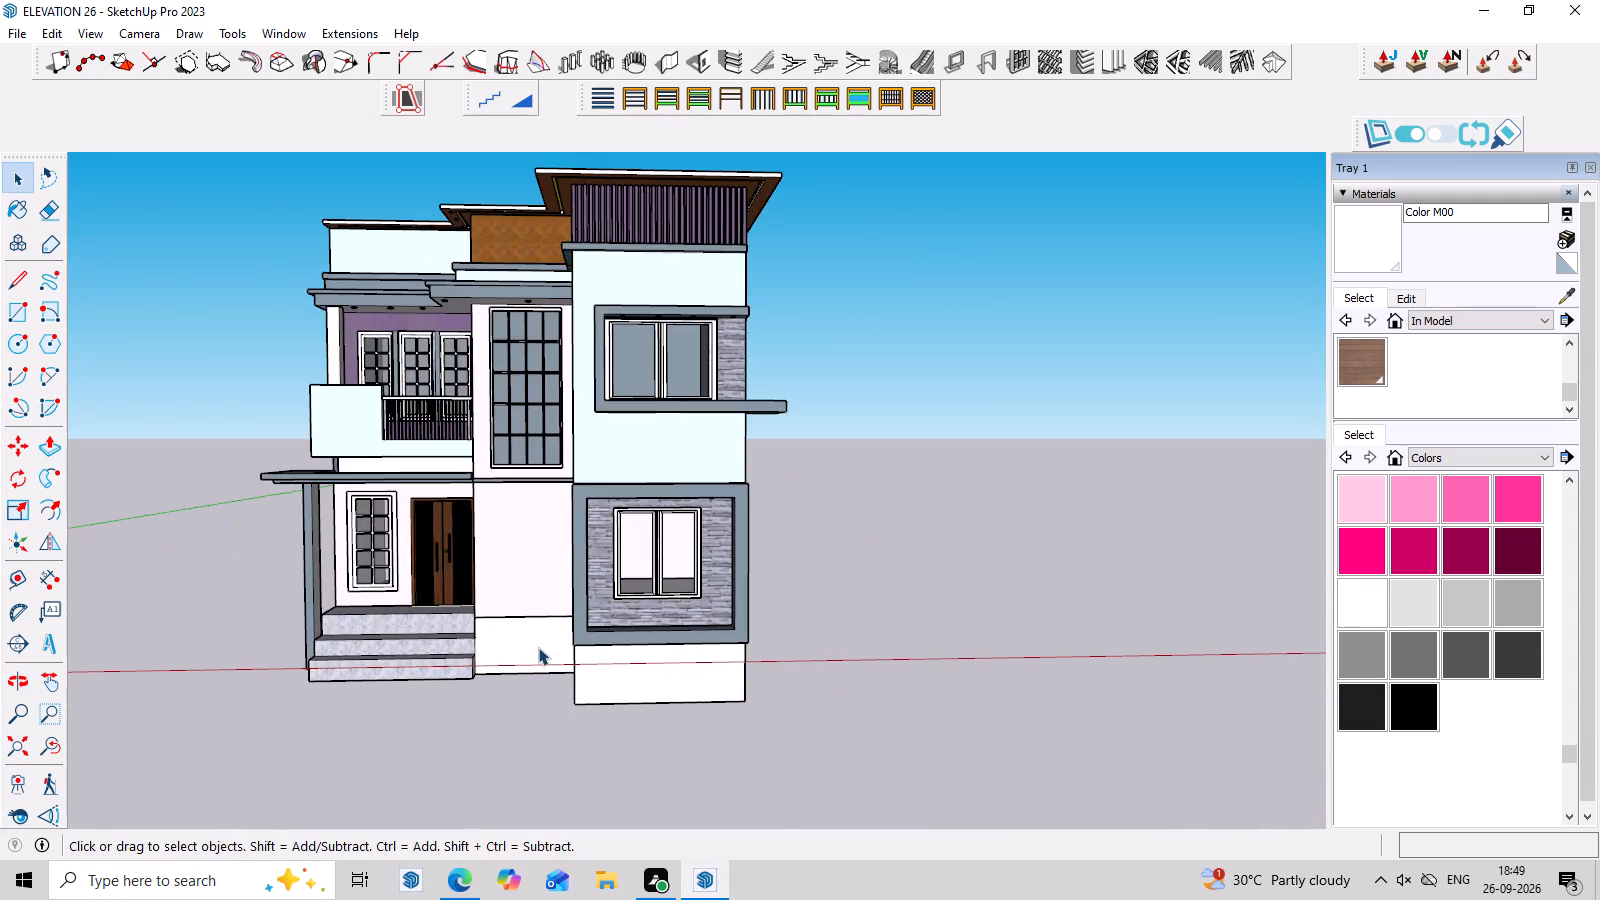
pyautogui.moveTo(538, 647); pyautogui.dragTo(601, 688, button='middle')
pyautogui.scroll(1, 576, 669)
pyautogui.scroll(-7, 478, 562)
pyautogui.scroll(1, 259, 491)
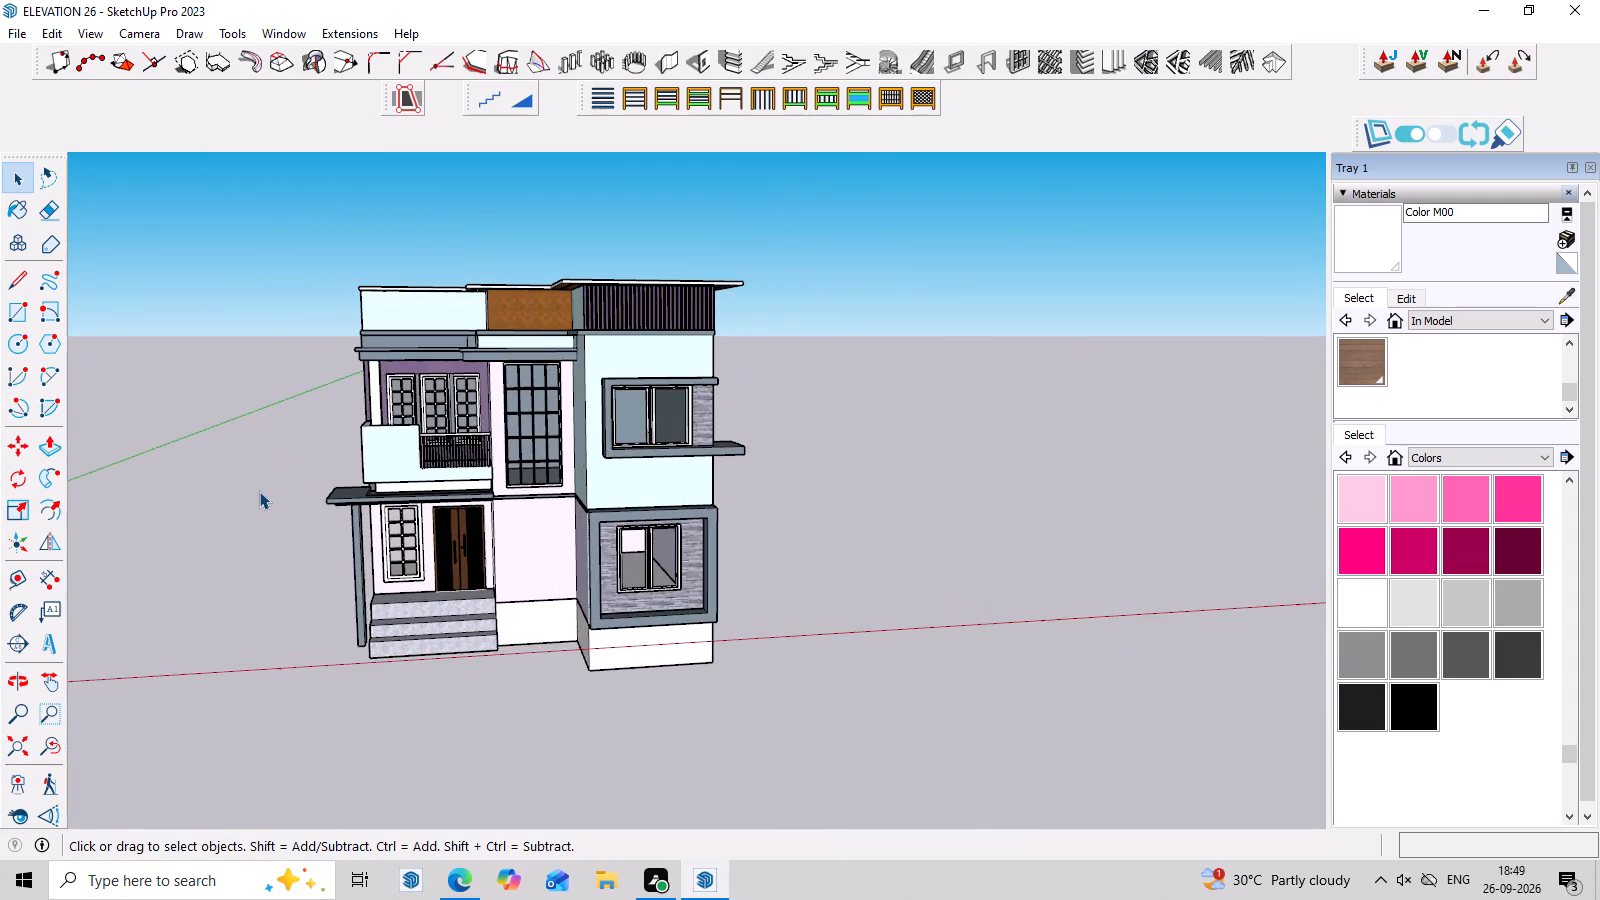
pyautogui.scroll(2, 259, 491)
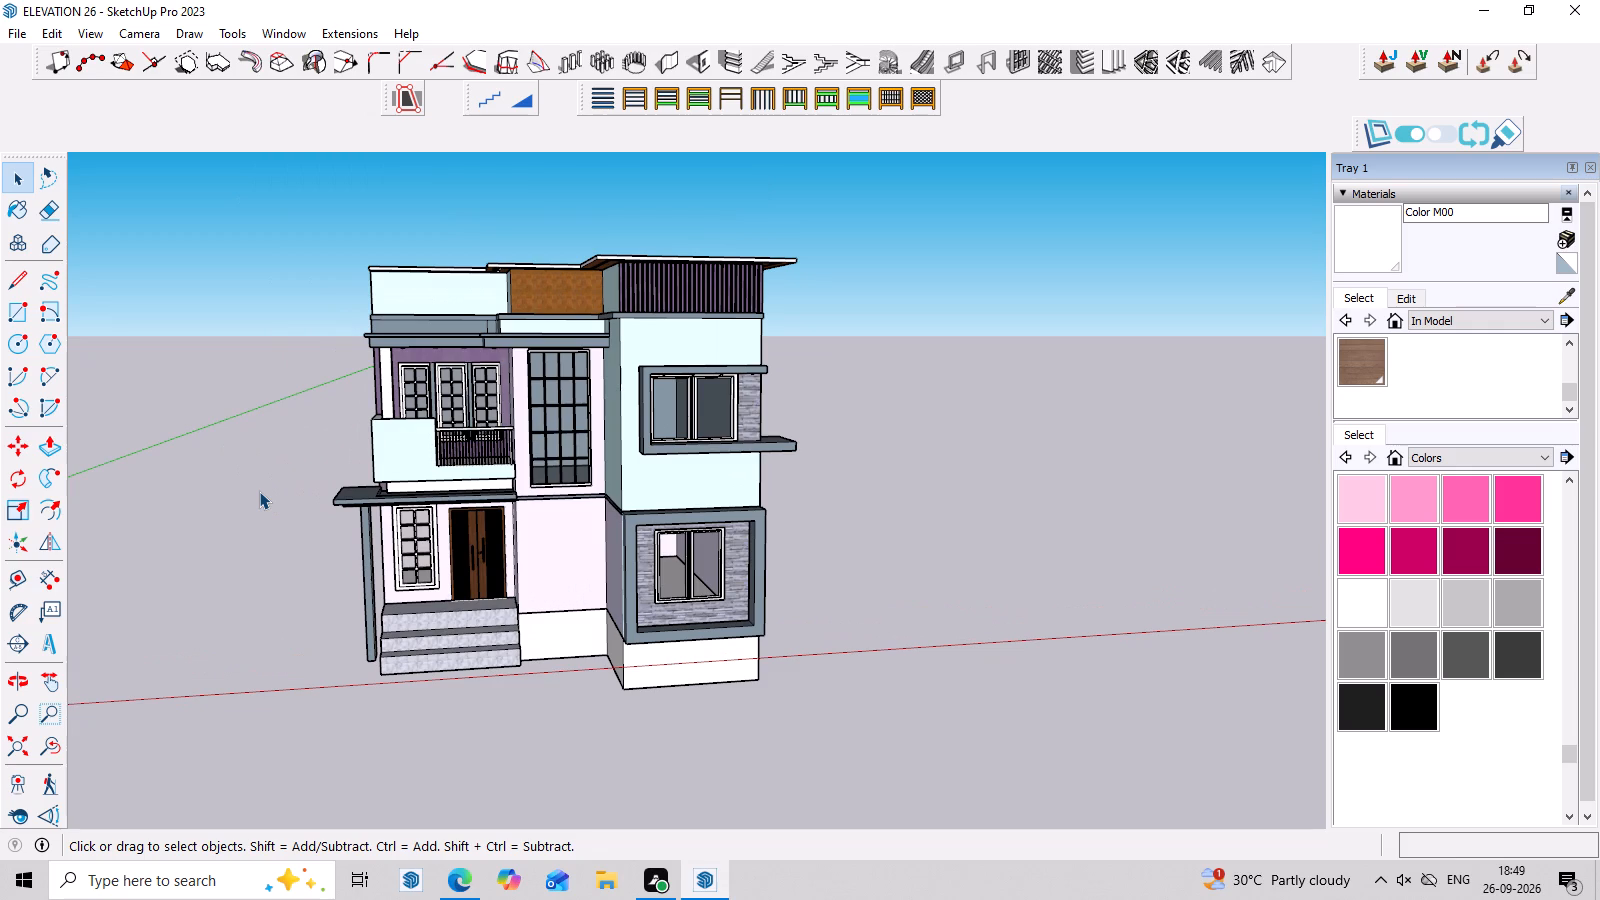
# Examine the house front from several angles and from a distance, together with the smaller house model standing beside it.
pyautogui.scroll(-3, 474, 578)
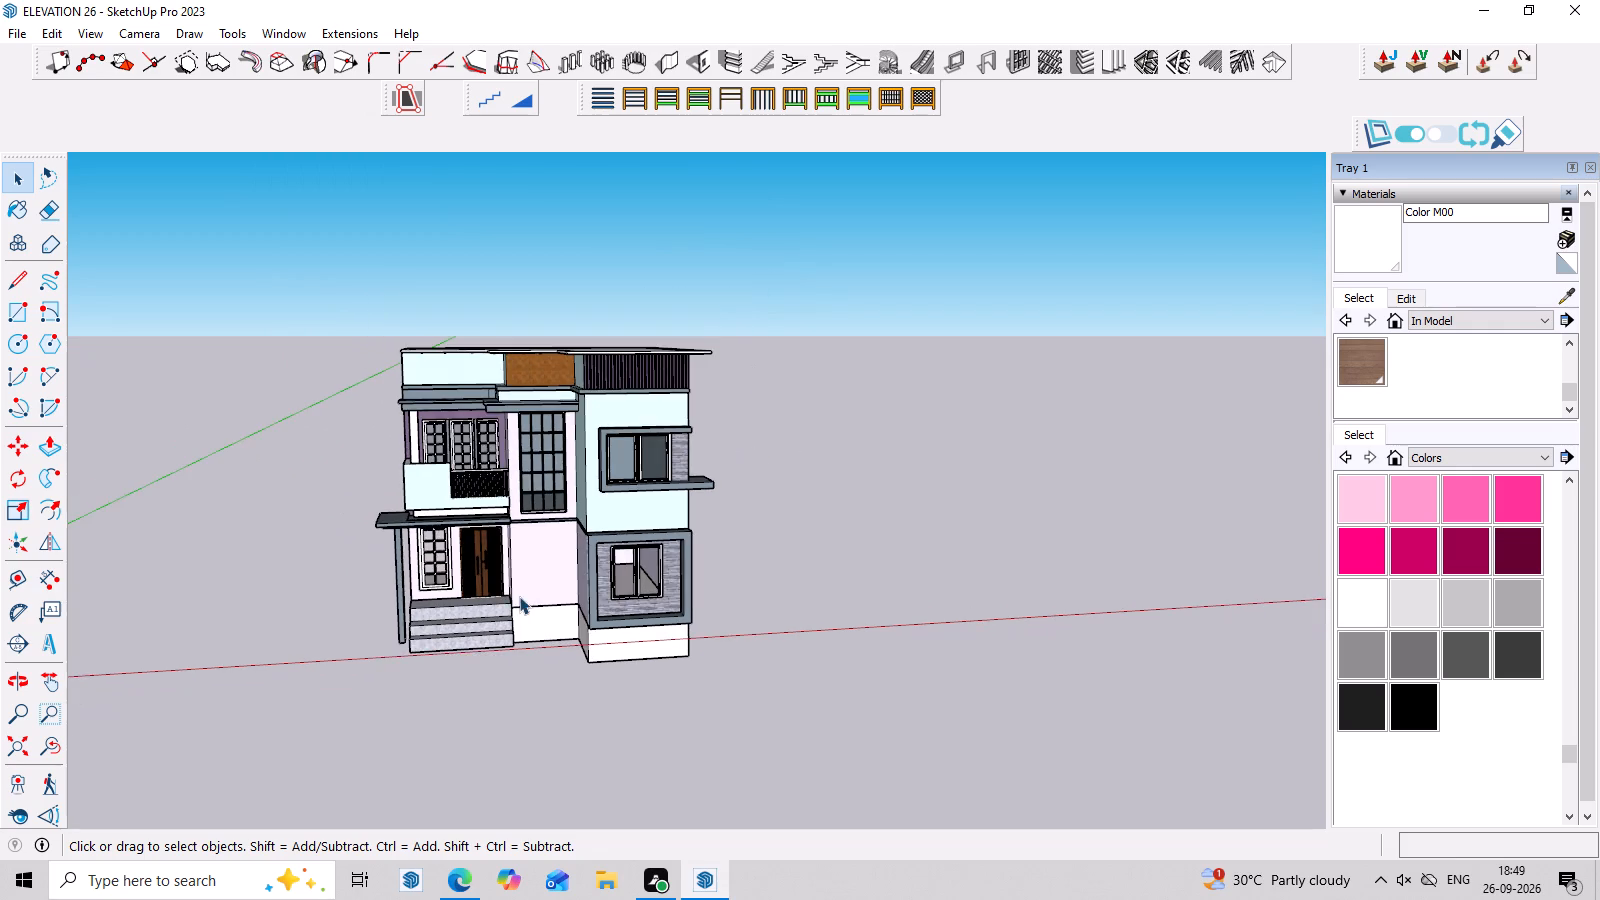
pyautogui.moveTo(520, 596); pyautogui.dragTo(518, 535, button='middle')
pyautogui.scroll(6, 446, 503)
pyautogui.moveTo(439, 493); pyautogui.dragTo(373, 522, button='middle')
pyautogui.scroll(-1, 373, 522)
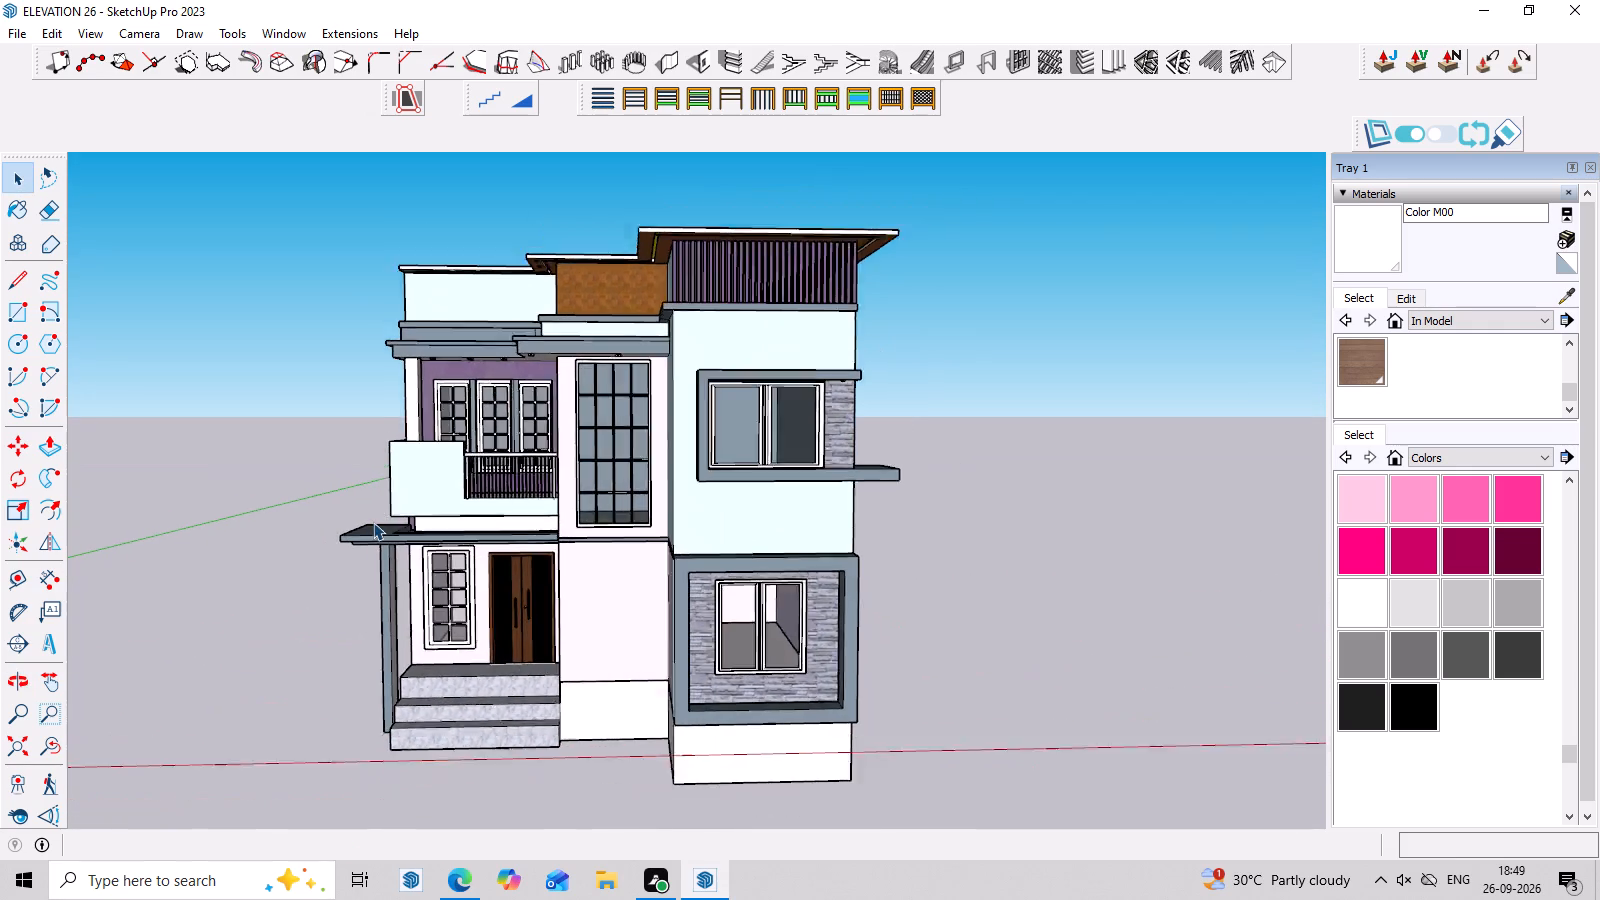
pyautogui.scroll(-2, 373, 522)
pyautogui.scroll(3, 346, 400)
pyautogui.moveTo(325, 355); pyautogui.dragTo(339, 323, button='middle')
pyautogui.scroll(-2, 339, 323)
pyautogui.moveTo(339, 323); pyautogui.dragTo(307, 405, button='middle')
pyautogui.scroll(-16, 315, 405)
pyautogui.scroll(6, 434, 600)
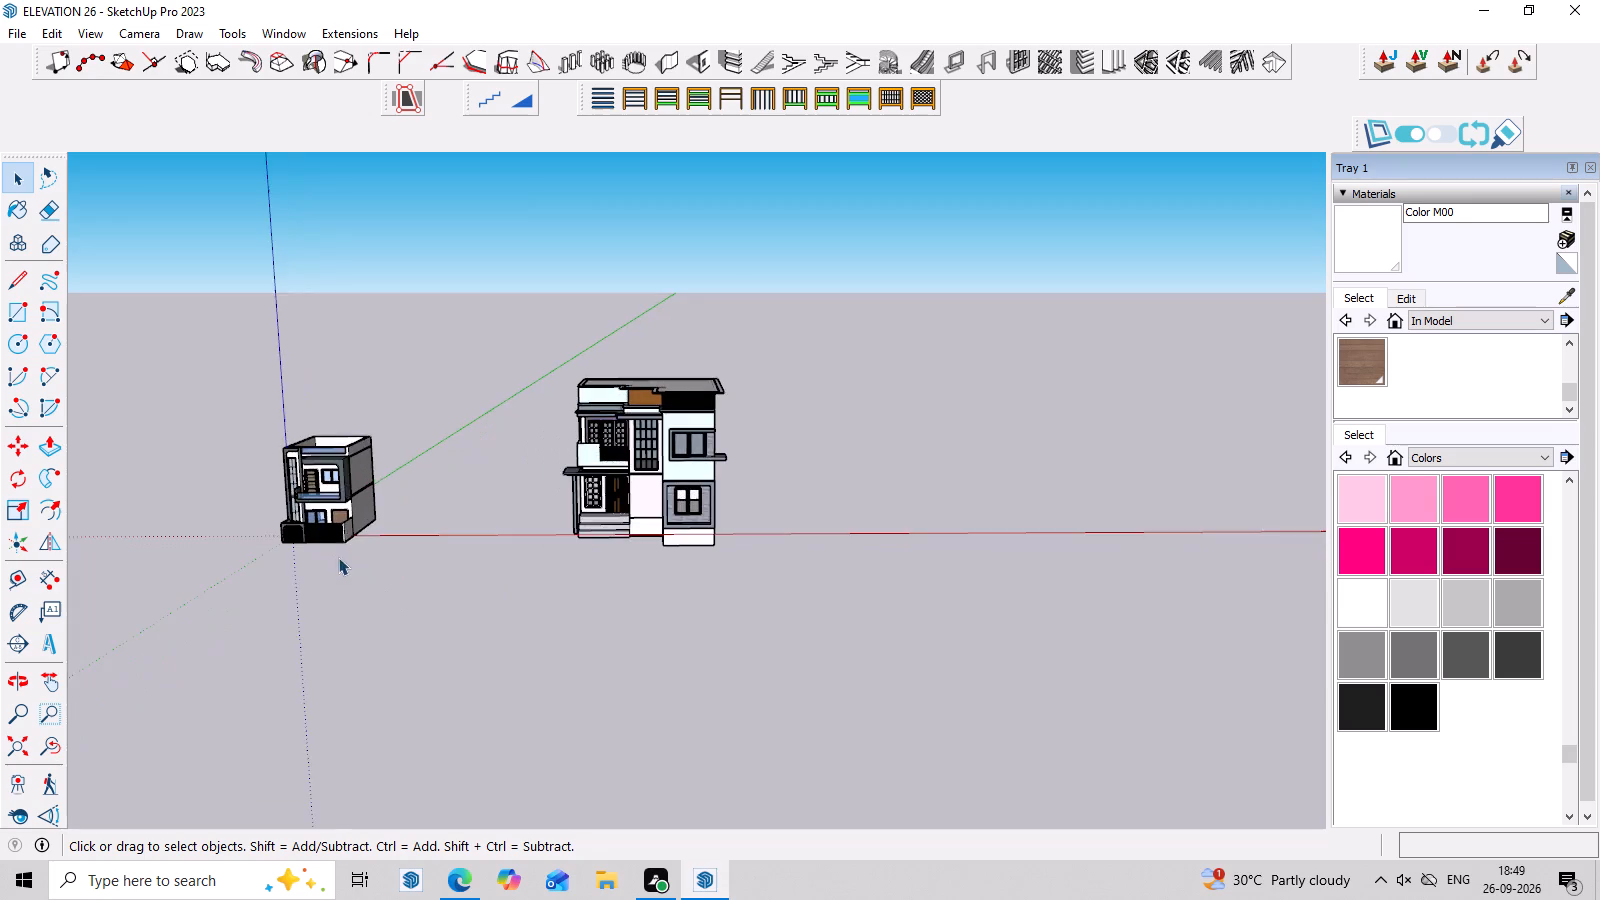
pyautogui.scroll(8, 338, 557)
pyautogui.moveTo(418, 502); pyautogui.dragTo(488, 519, button='middle')
pyautogui.scroll(1, 488, 519)
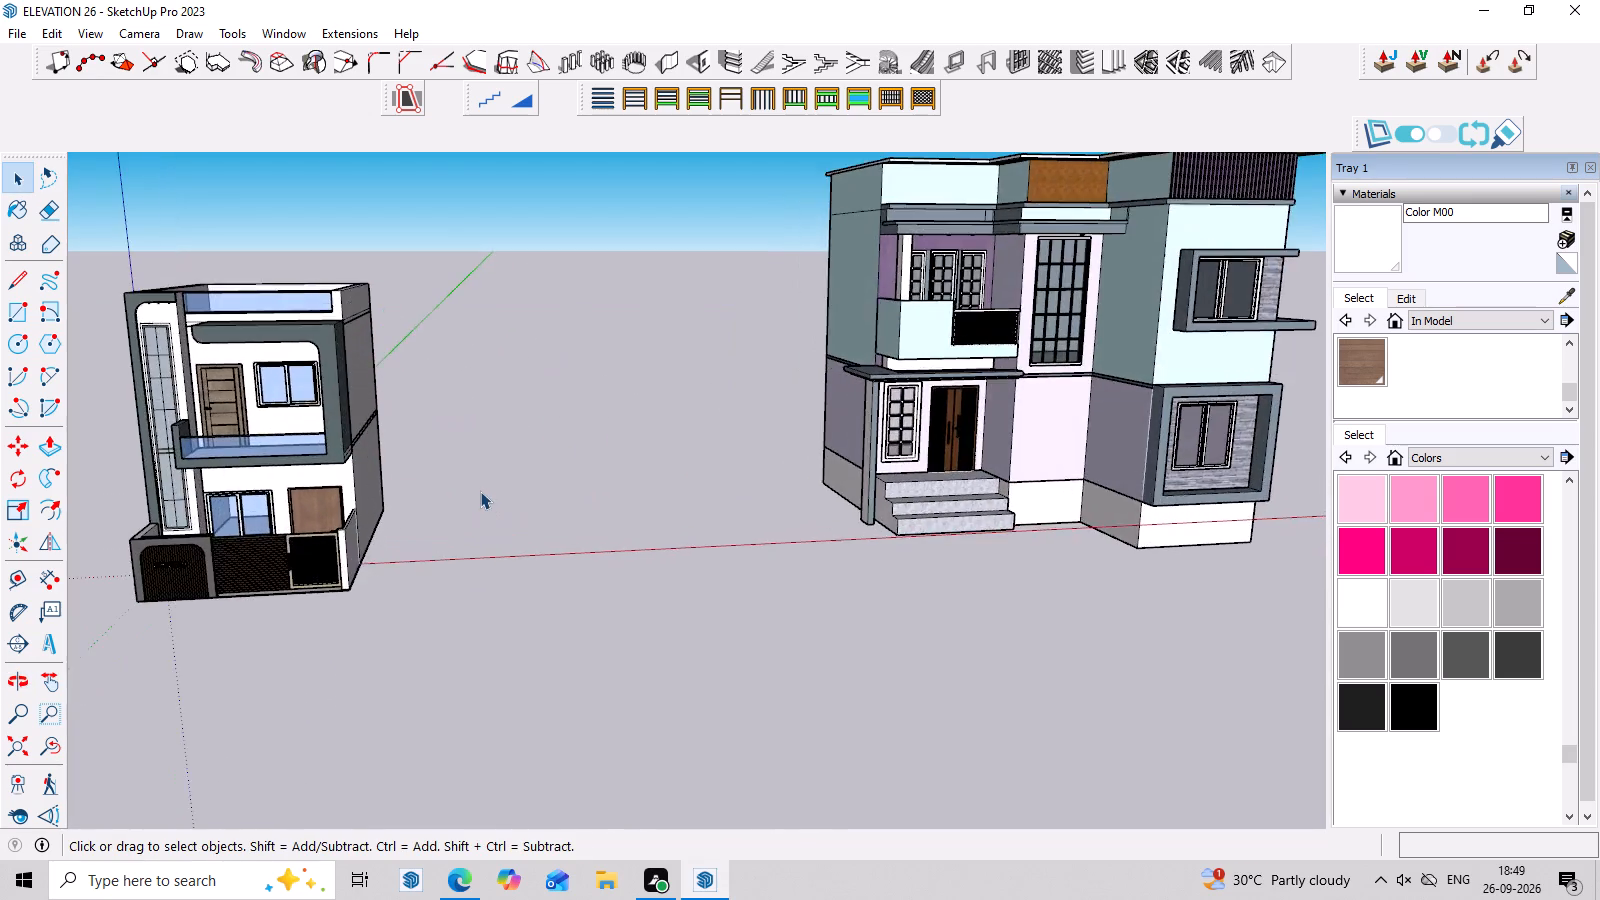
pyautogui.scroll(-7, 480, 491)
pyautogui.scroll(2, 770, 357)
pyautogui.scroll(-1, 899, 348)
pyautogui.scroll(7, 968, 348)
# Export a front view of the whole house as a 2D graphic PDF named ELEVATION 26 2 on the Desktop.
pyautogui.moveTo(976, 347); pyautogui.dragTo(967, 301, button='middle')
pyautogui.scroll(4, 954, 279)
pyautogui.scroll(-2, 953, 277)
pyautogui.moveTo(1048, 557); pyautogui.dragTo(1022, 549, button='middle')
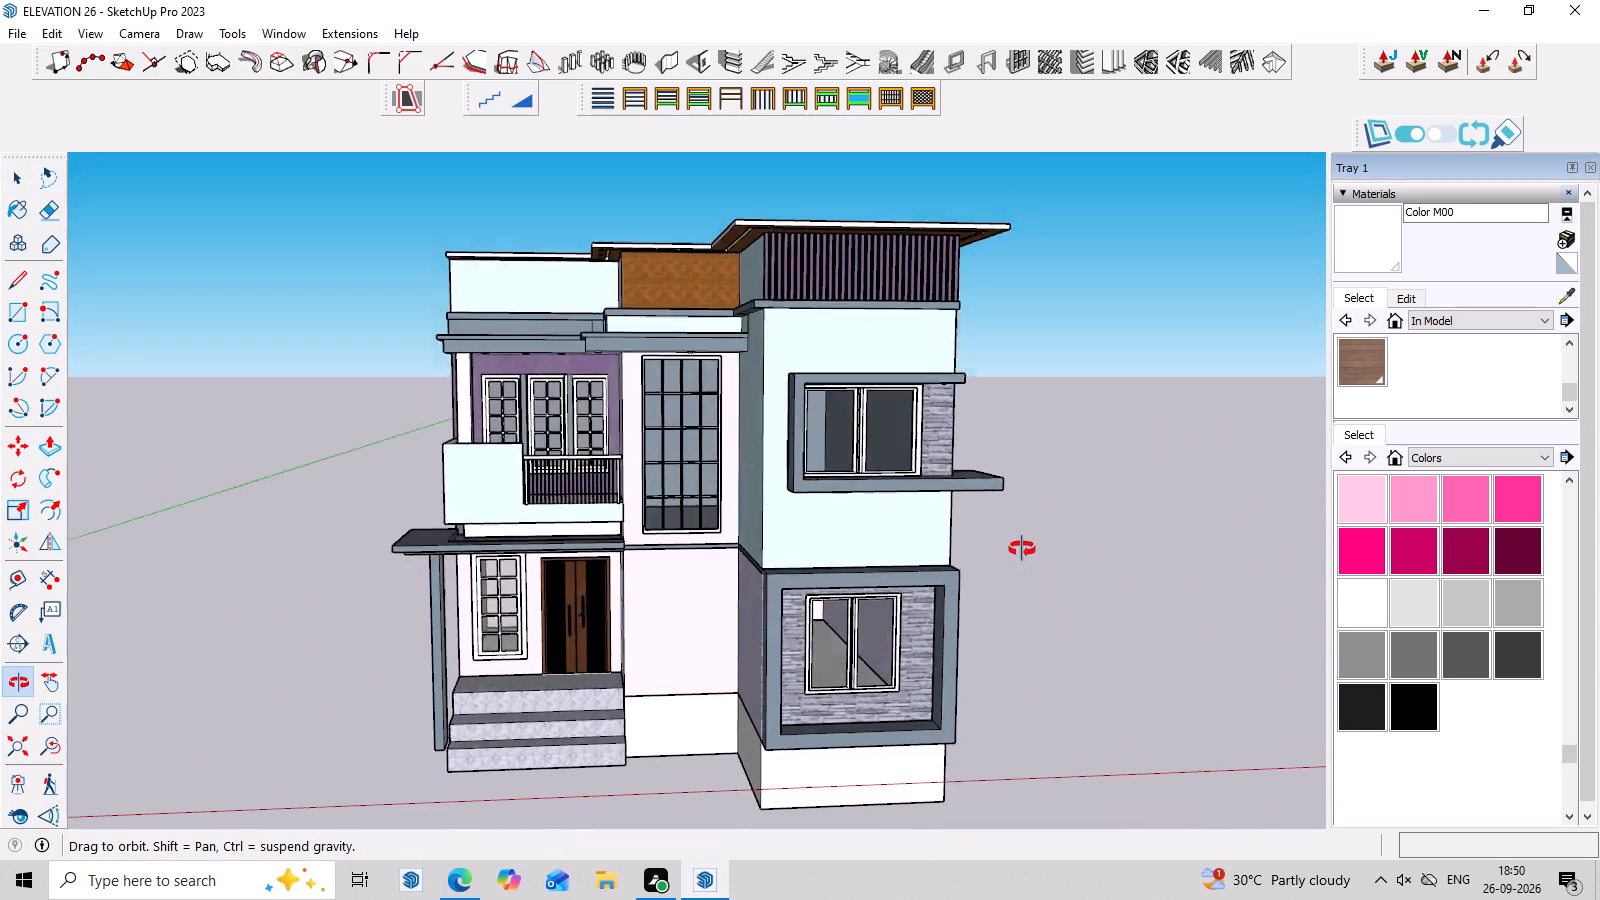
pyautogui.moveTo(1022, 549); pyautogui.dragTo(1018, 531, button='middle')
pyautogui.moveTo(1008, 614); pyautogui.dragTo(1003, 628, button='middle')
pyautogui.click(17, 31)
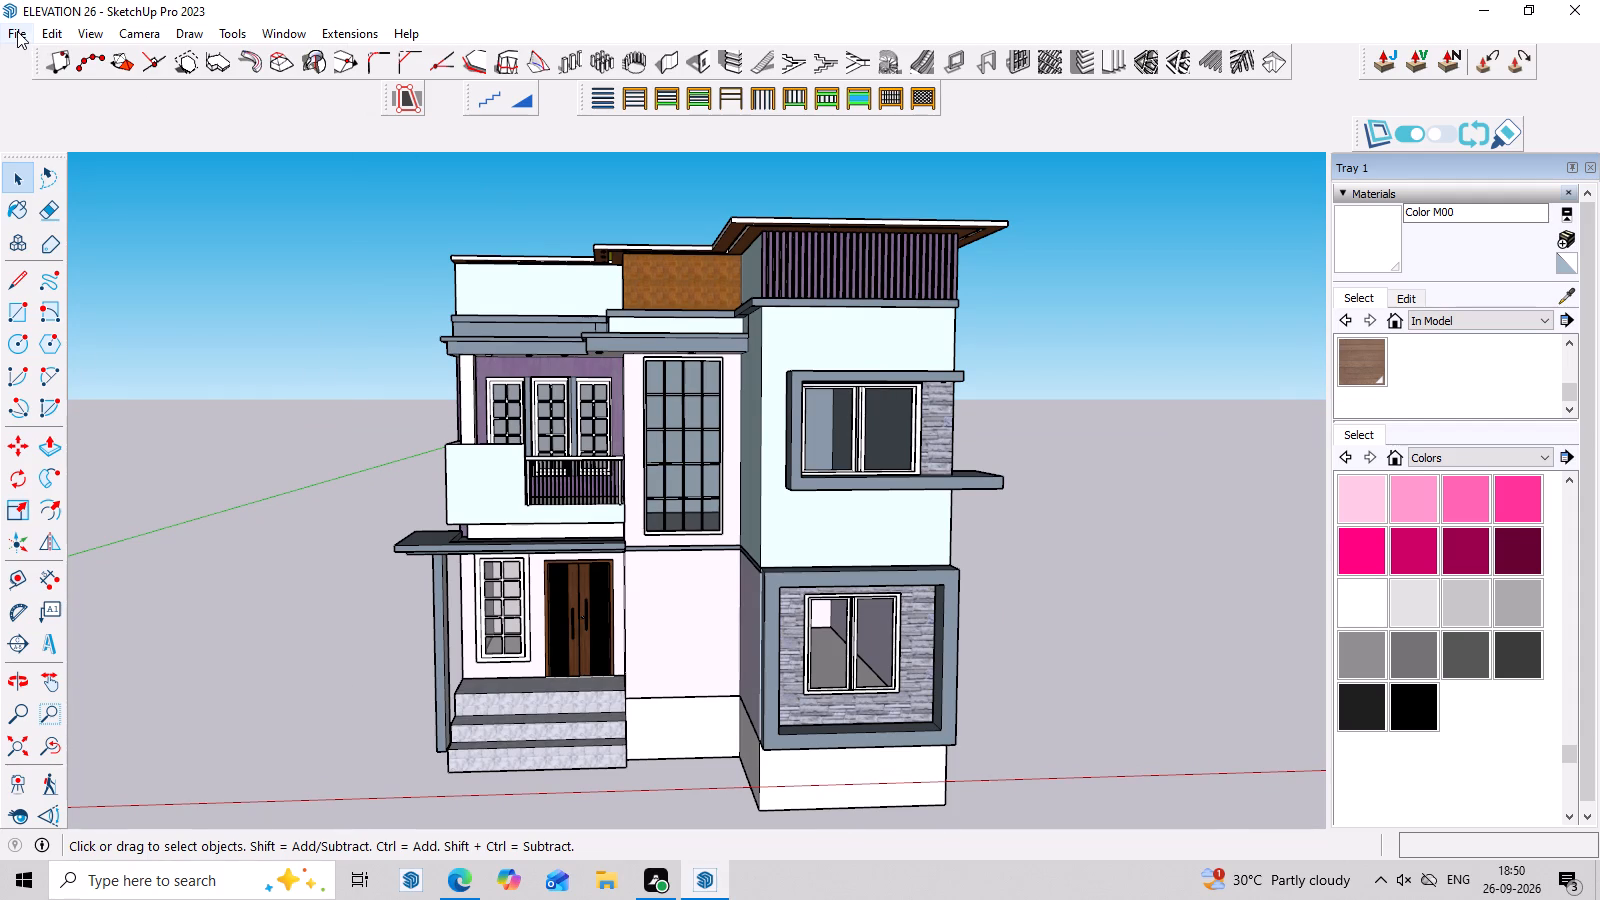
pyautogui.click(110, 372)
pyautogui.click(430, 388)
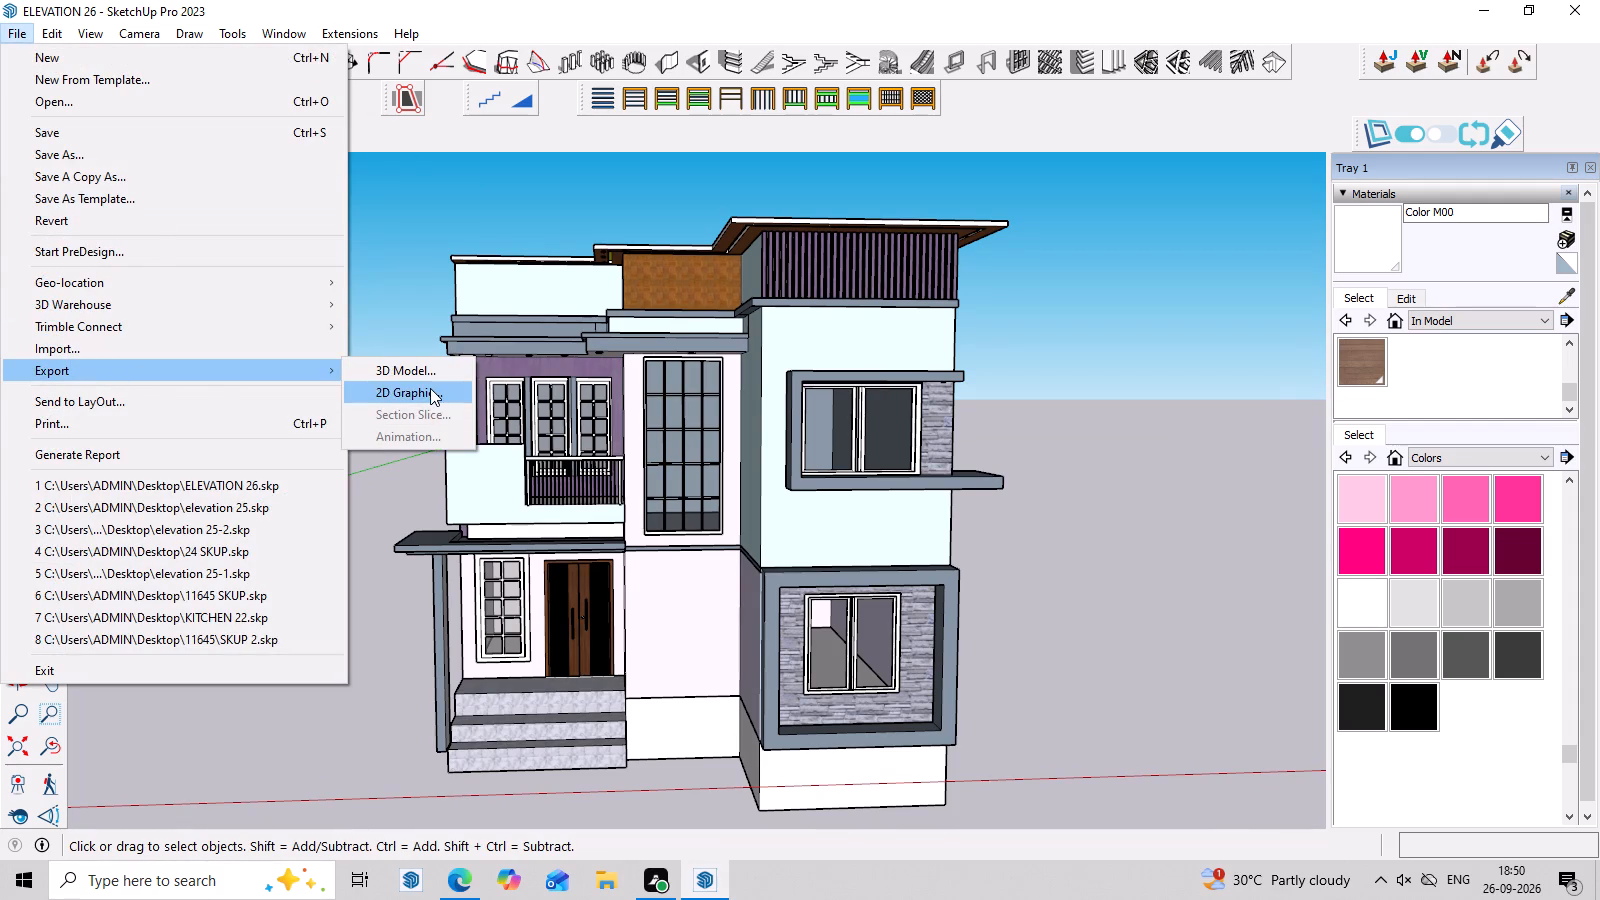
pyautogui.scroll(6, 115, 155)
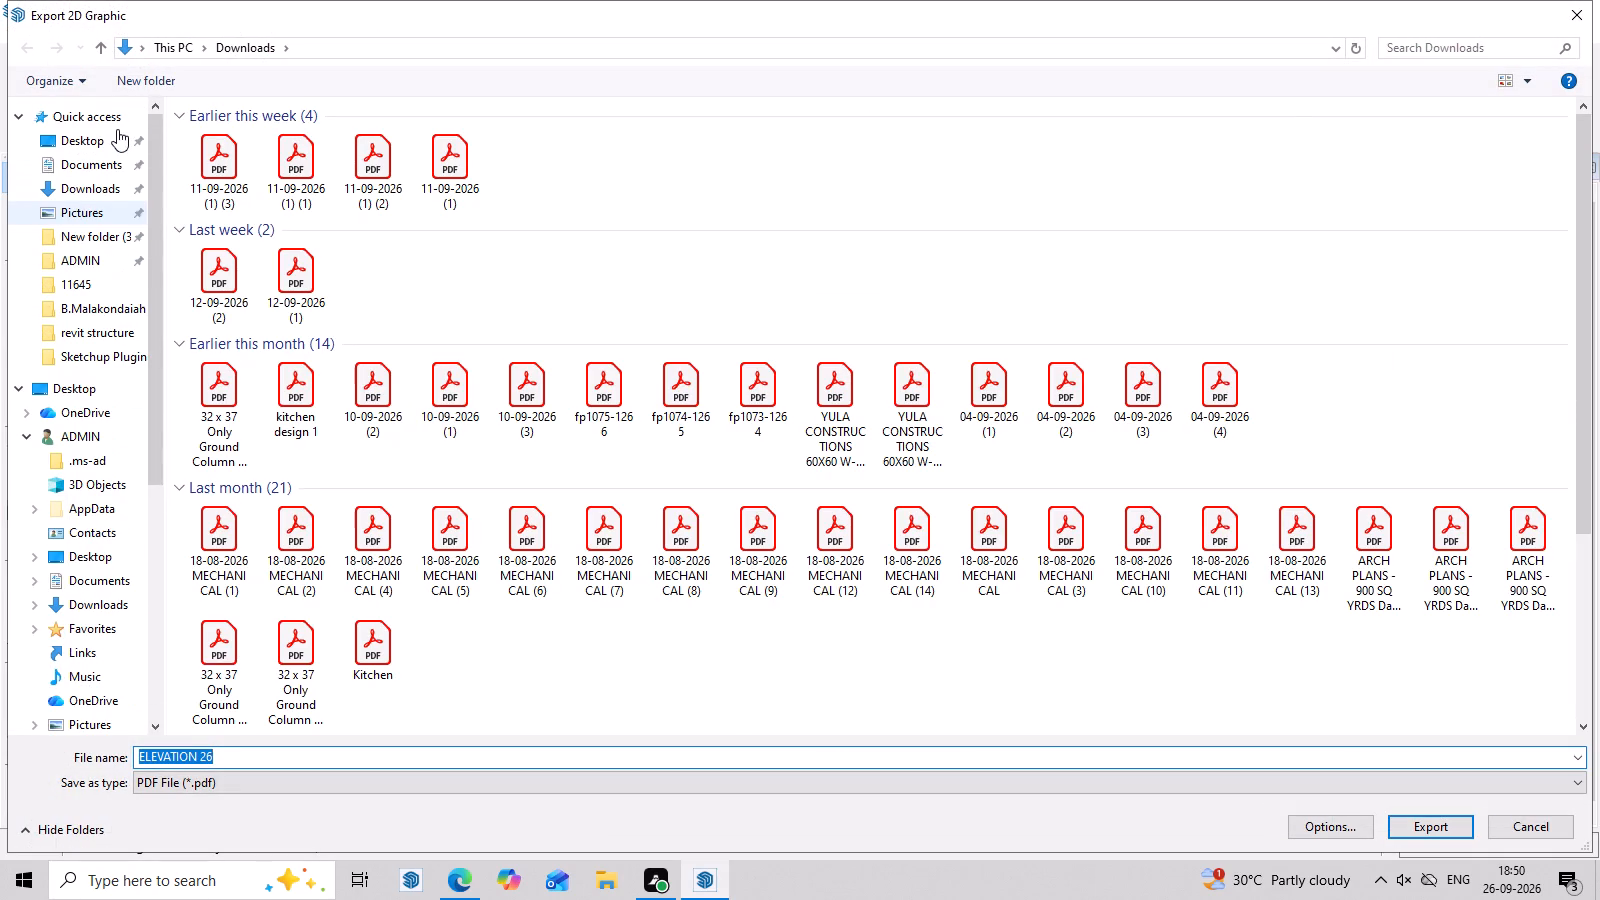
pyautogui.click(112, 141)
pyautogui.click(261, 754)
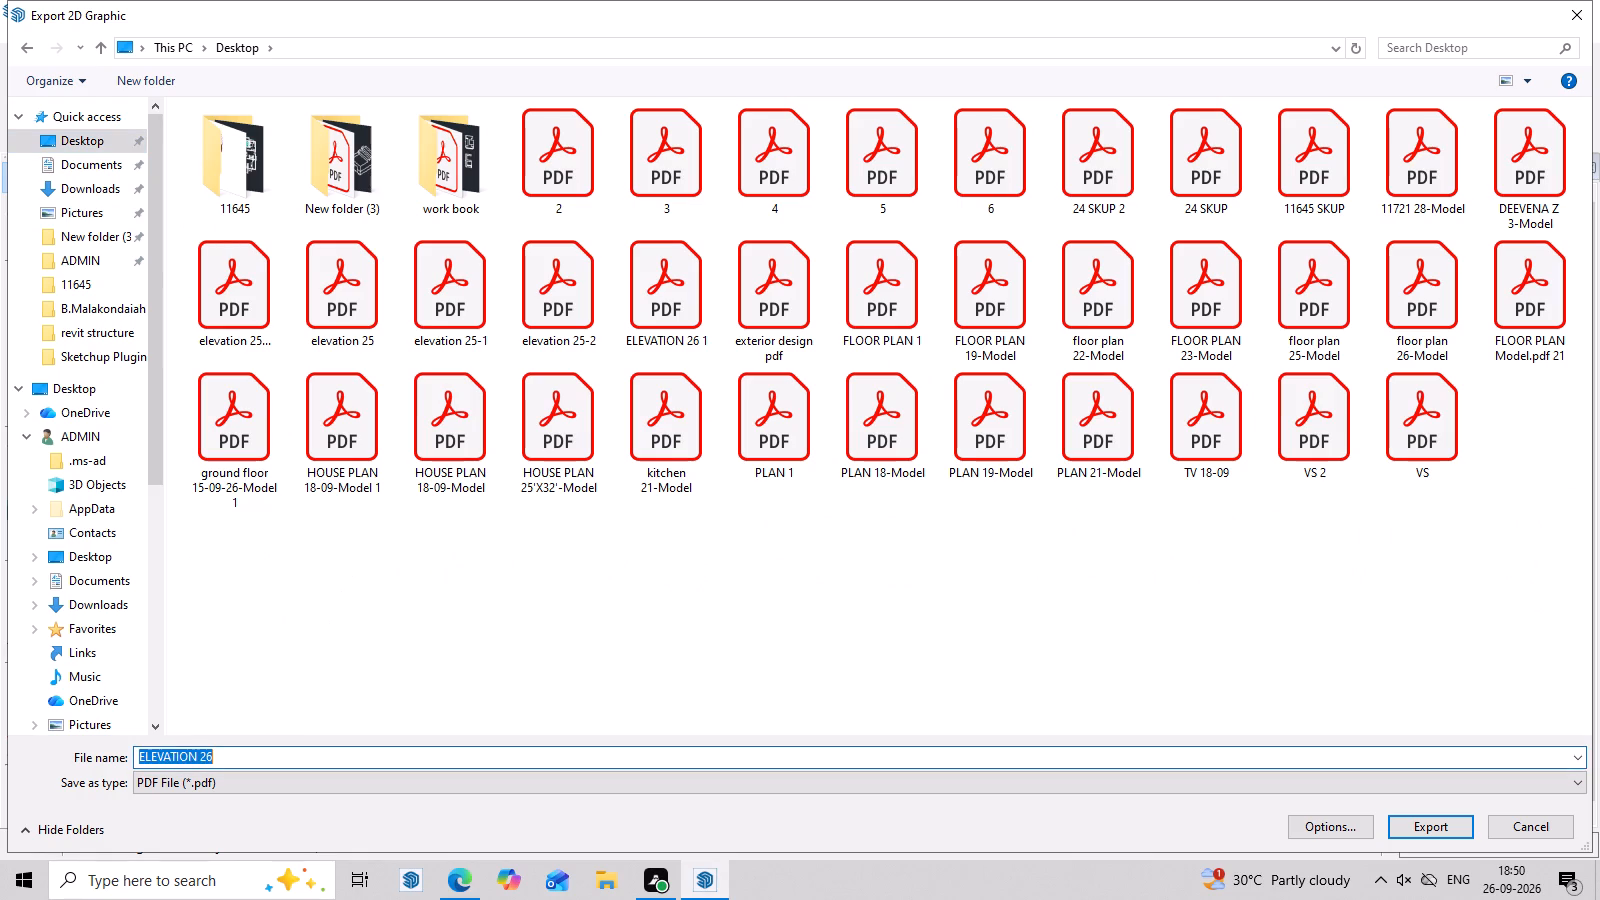
pyautogui.click(261, 754)
pyautogui.press('space')
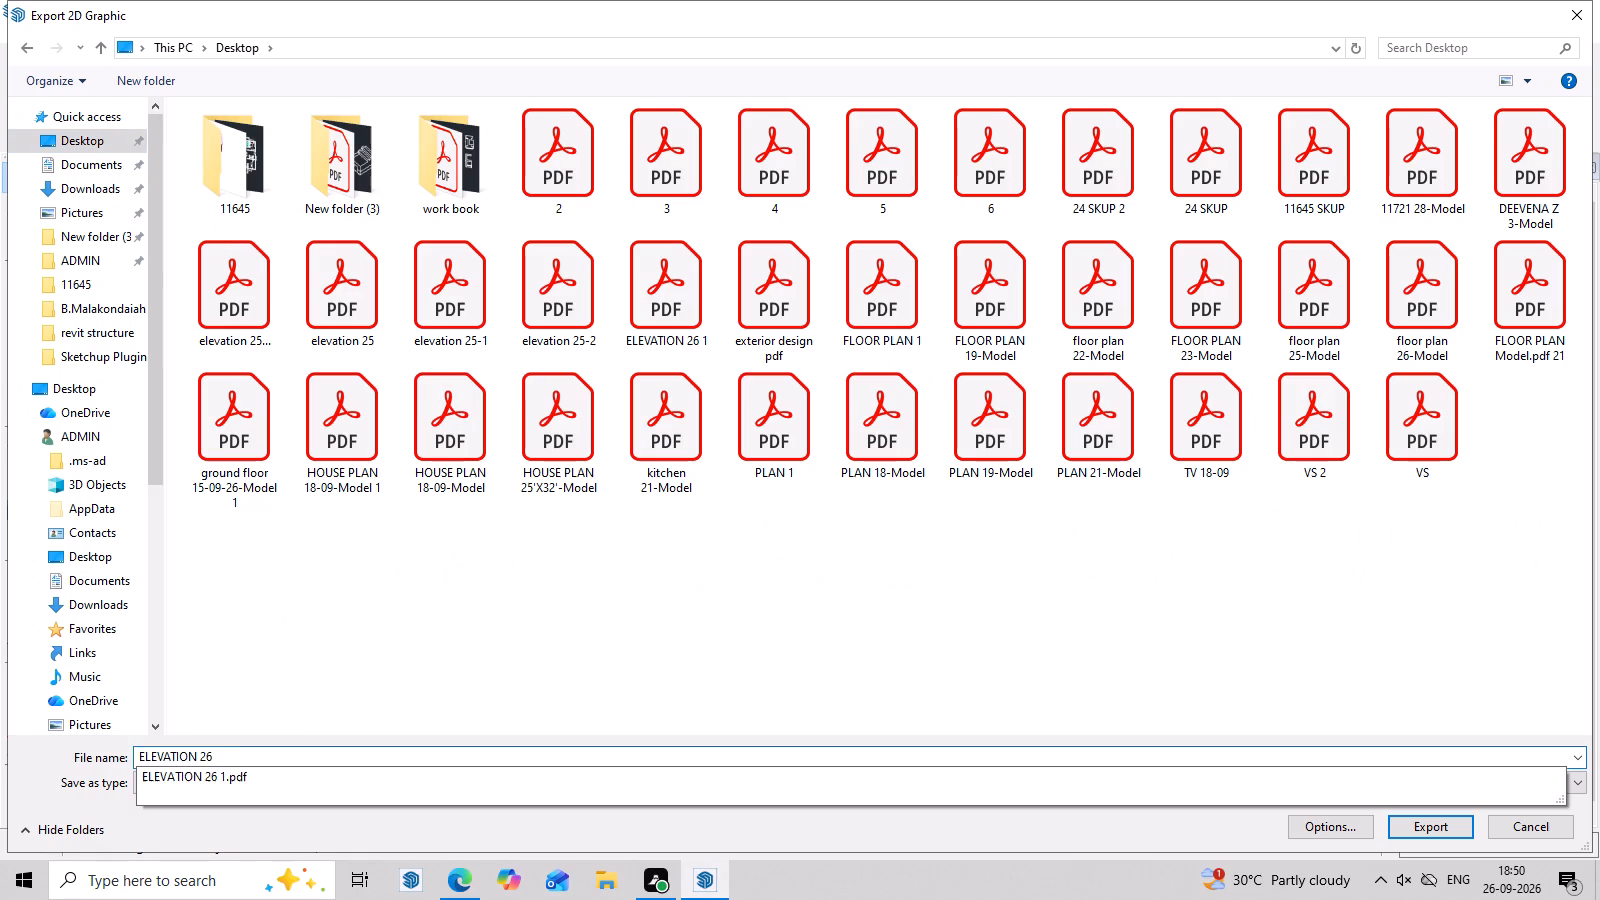
pyautogui.press('2')
pyautogui.click(1444, 830)
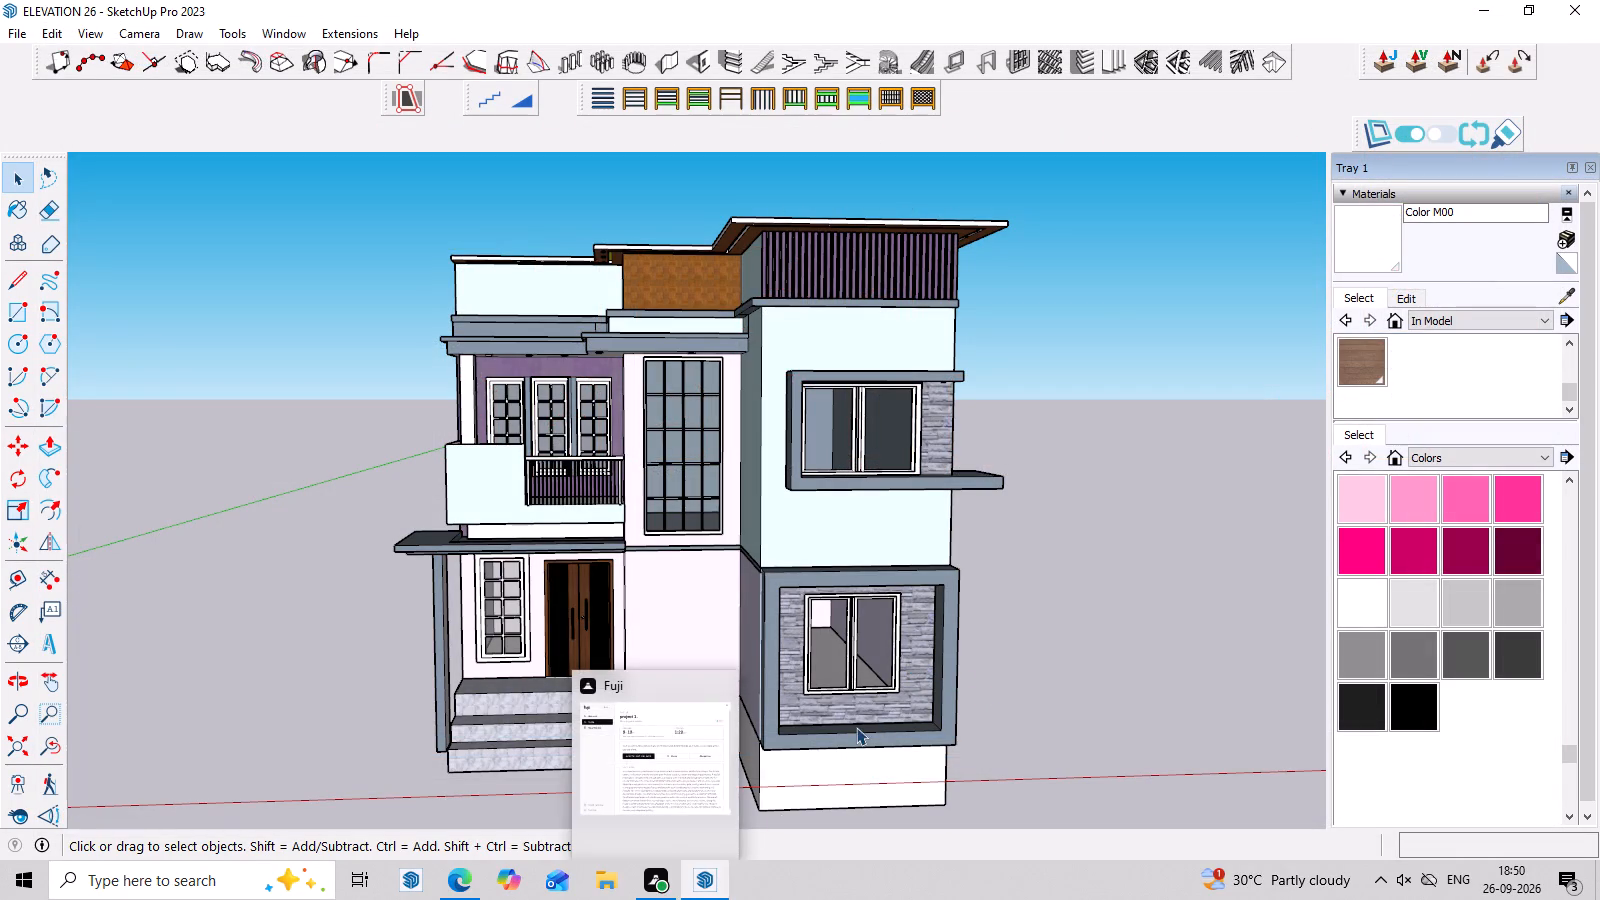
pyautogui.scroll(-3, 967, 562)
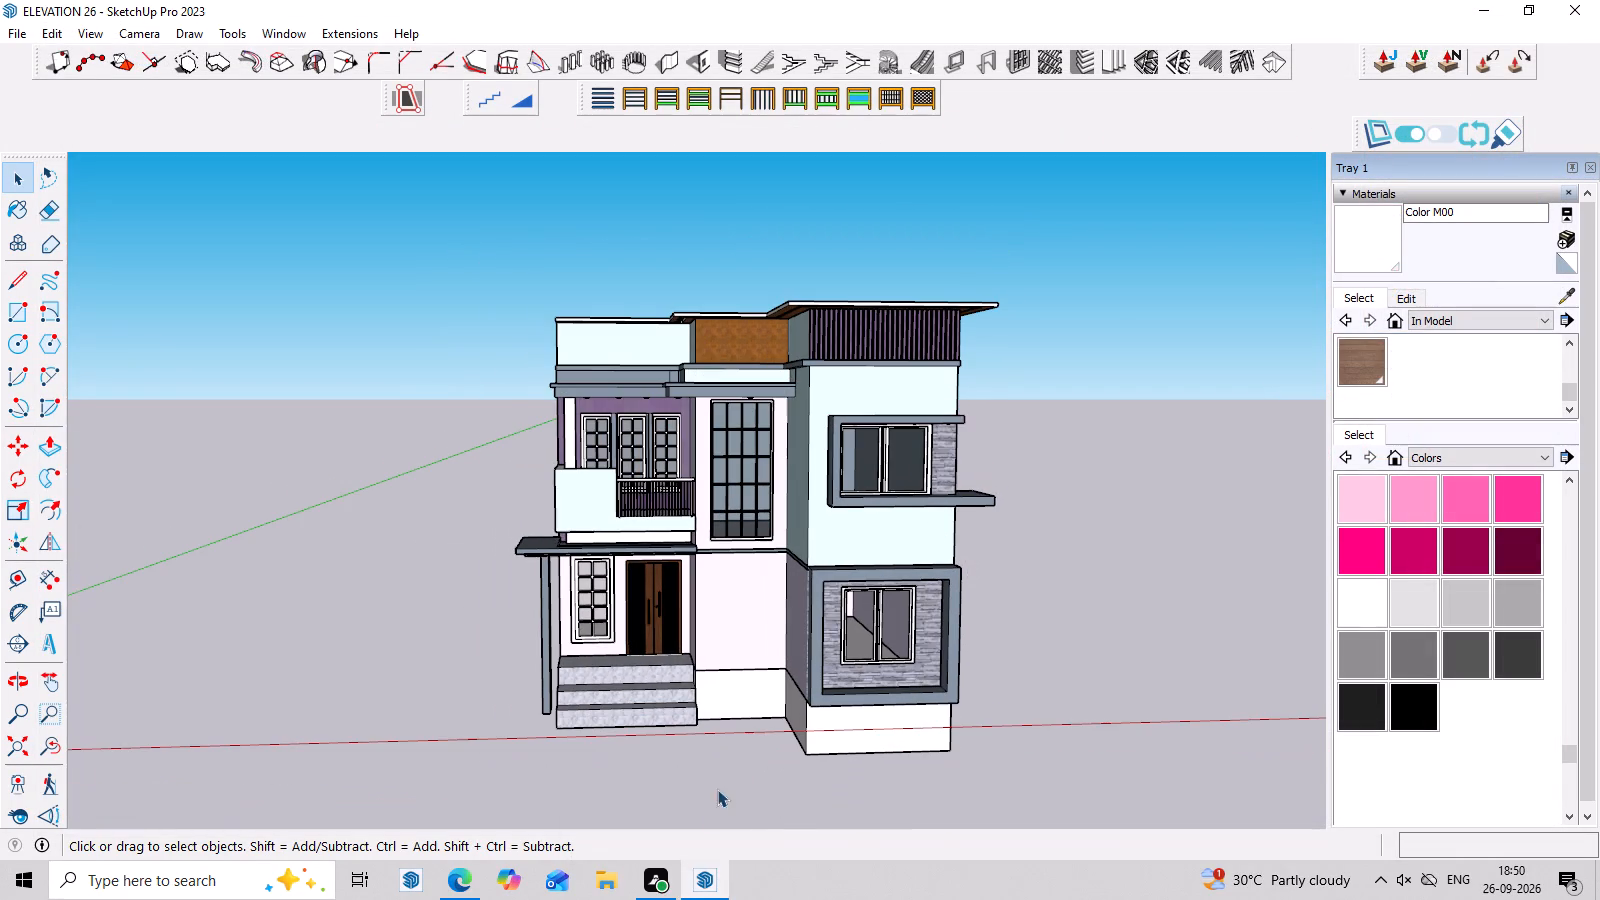
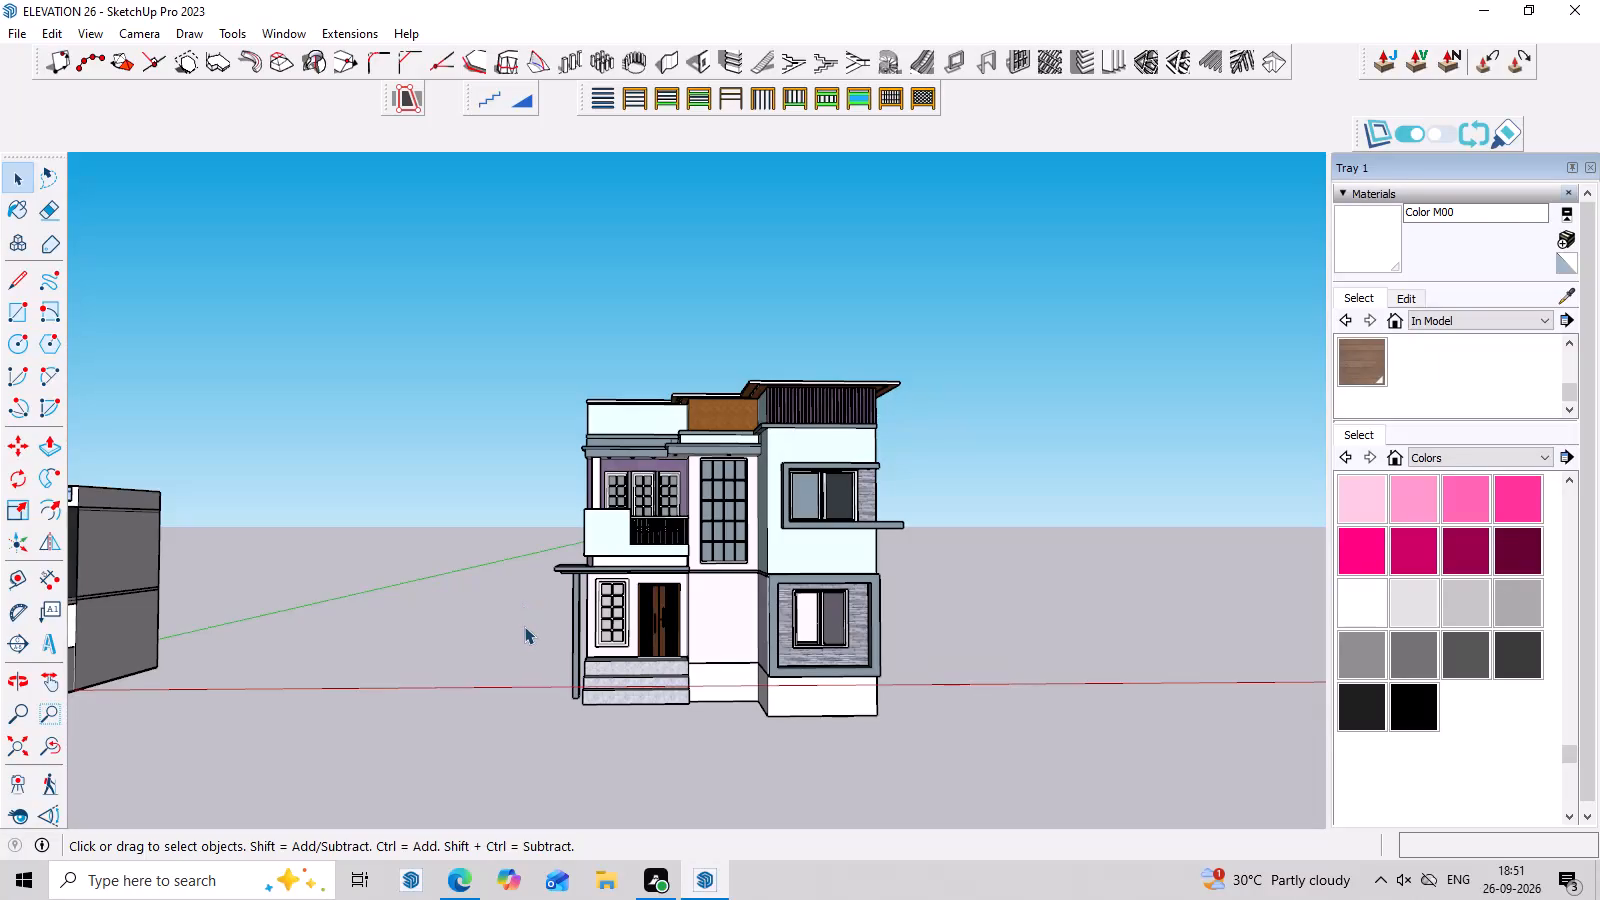
# Switch to the browser and search 3D Warehouse for CHAIR.
pyautogui.click(455, 885)
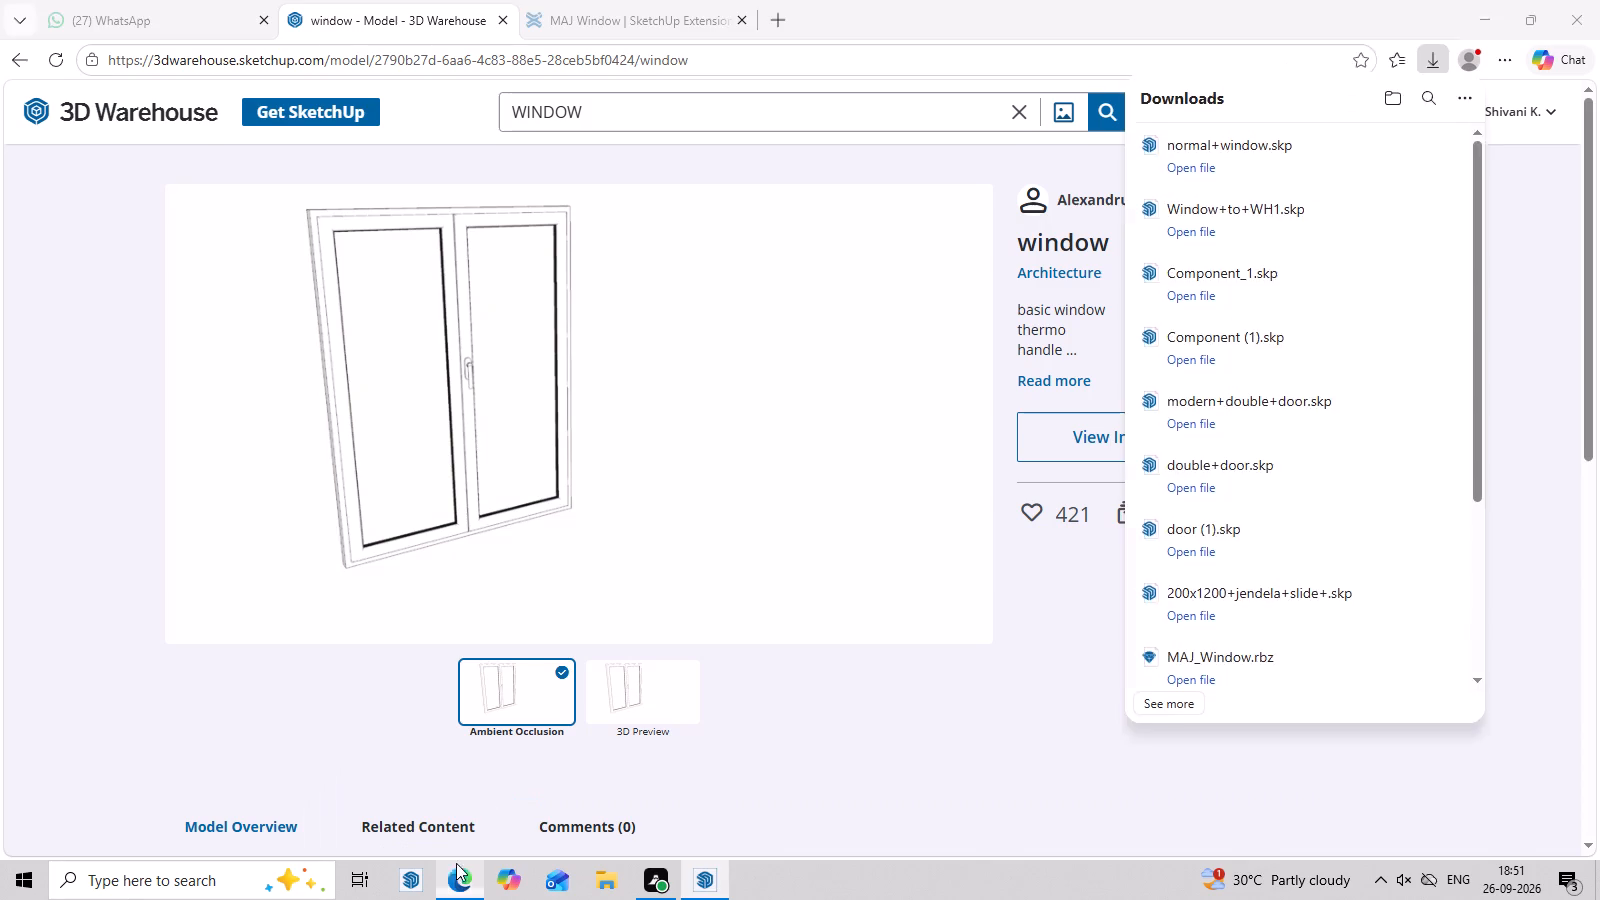
pyautogui.click(623, 110)
pyautogui.press('BackSpace')
pyautogui.press('BackSpace')
pyautogui.press('BackSpace')
pyautogui.press('BackSpace')
pyautogui.press('BackSpace')
pyautogui.press('BackSpace')
pyautogui.press('BackSpace')
pyautogui.press('BackSpace')
pyautogui.press('BackSpace')
pyautogui.press('BackSpace')
pyautogui.press('BackSpace')
pyautogui.press('BackSpace')
pyautogui.press('BackSpace')
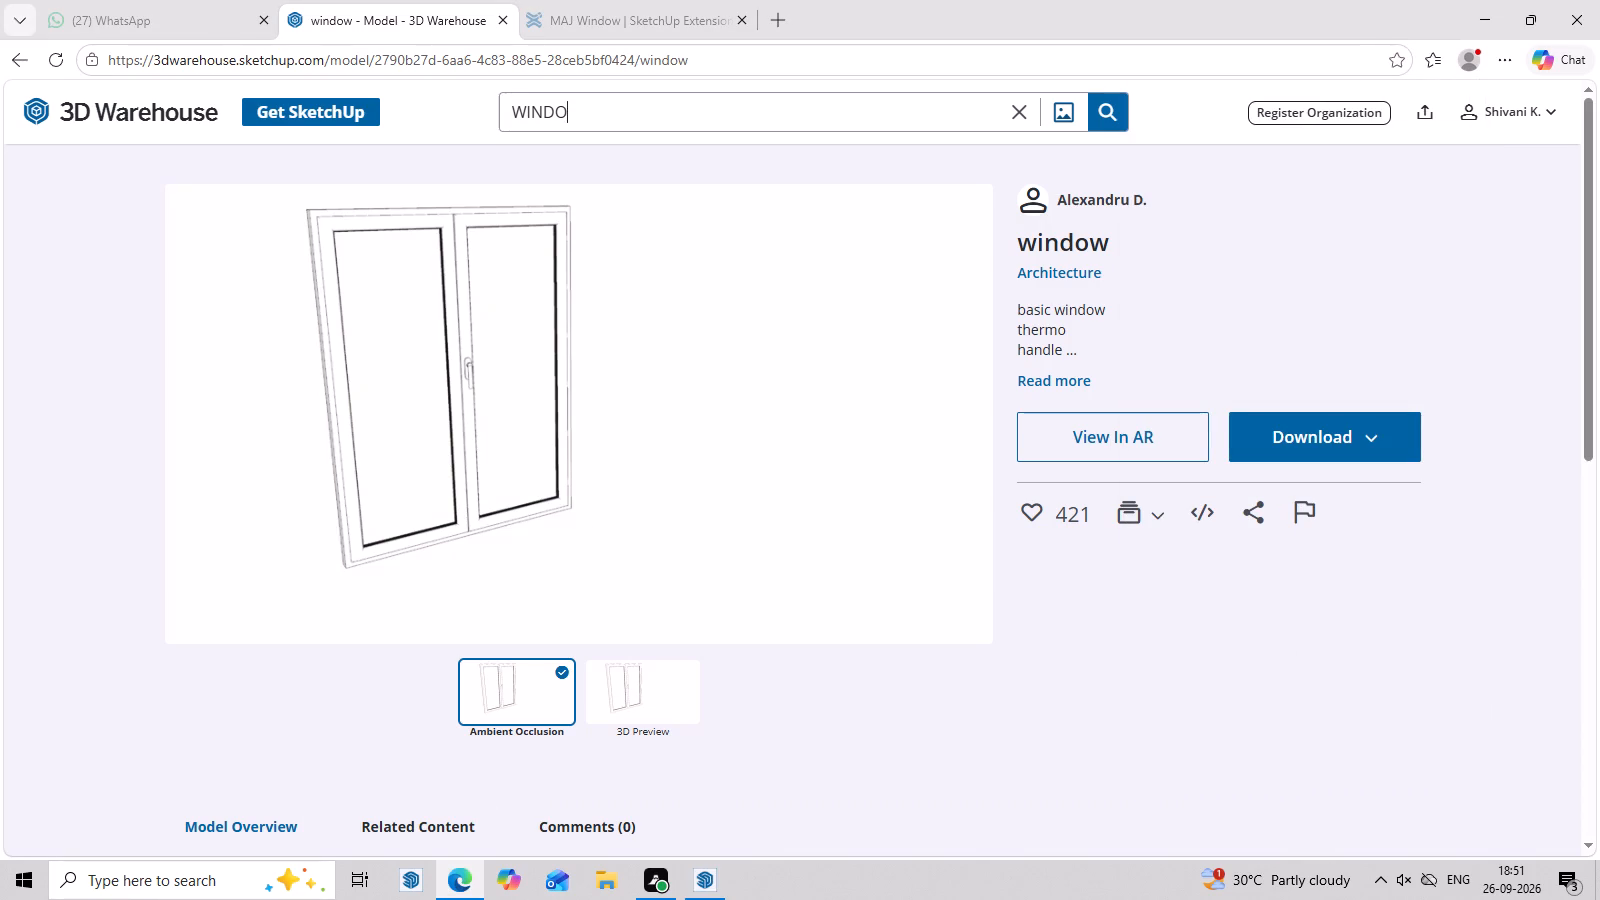
pyautogui.write('CHAIR')
pyautogui.press('Return')
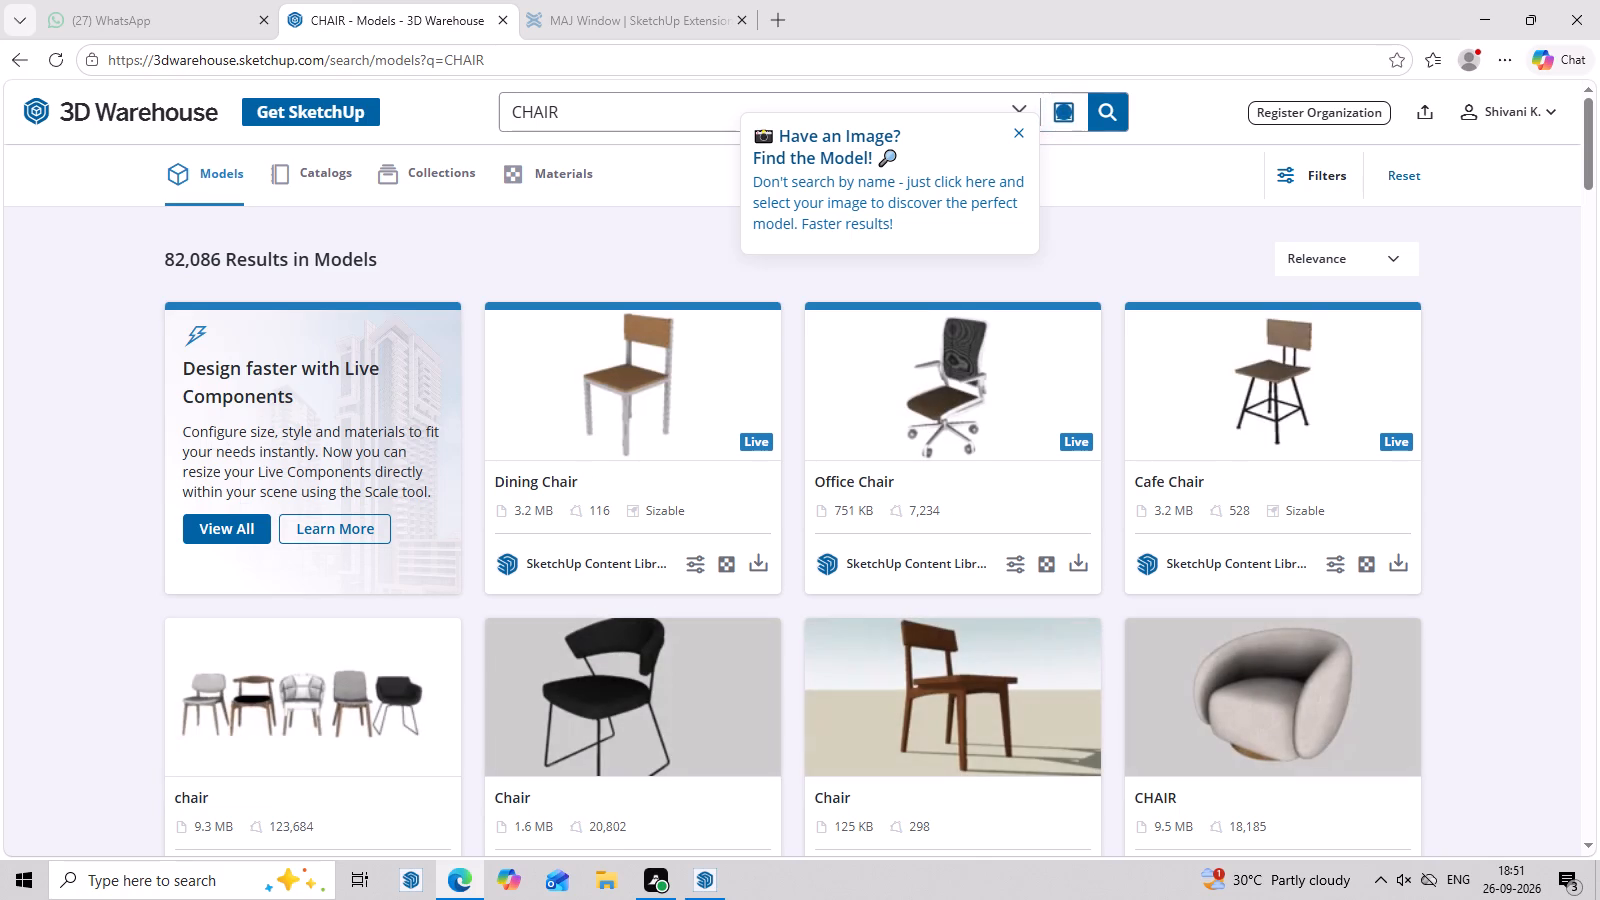
# Browse the chair models and download the beige round-backed Chair with wooden legs as a SketchUp file.
pyautogui.scroll(-9, 605, 562)
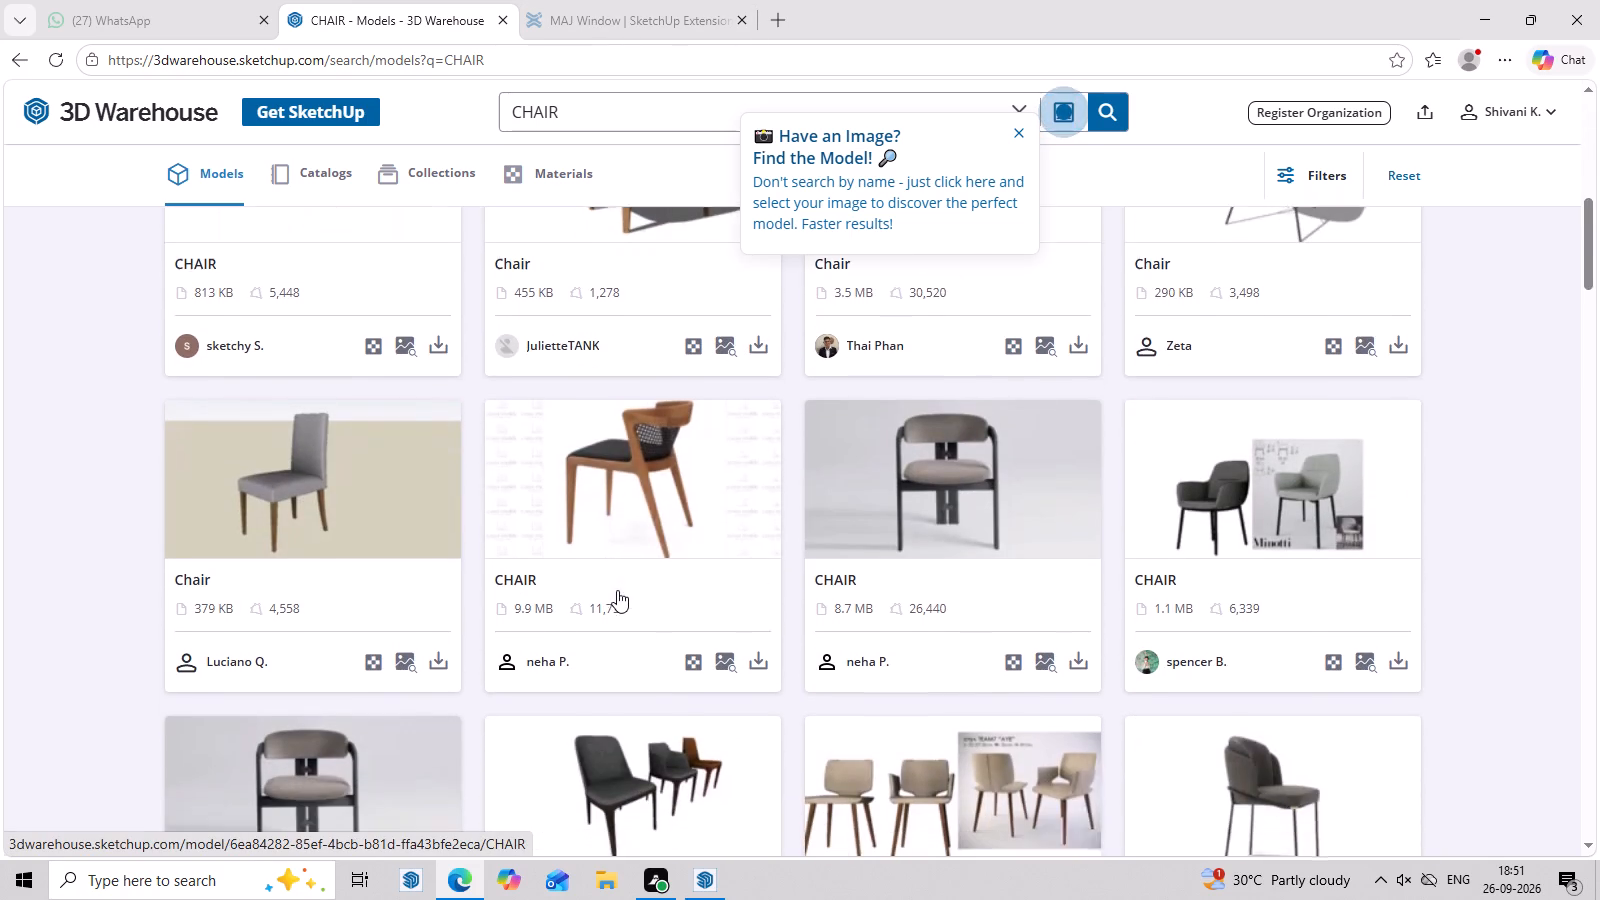
pyautogui.moveTo(628, 605); pyautogui.dragTo(648, 695, button='middle')
pyautogui.scroll(5, 660, 679)
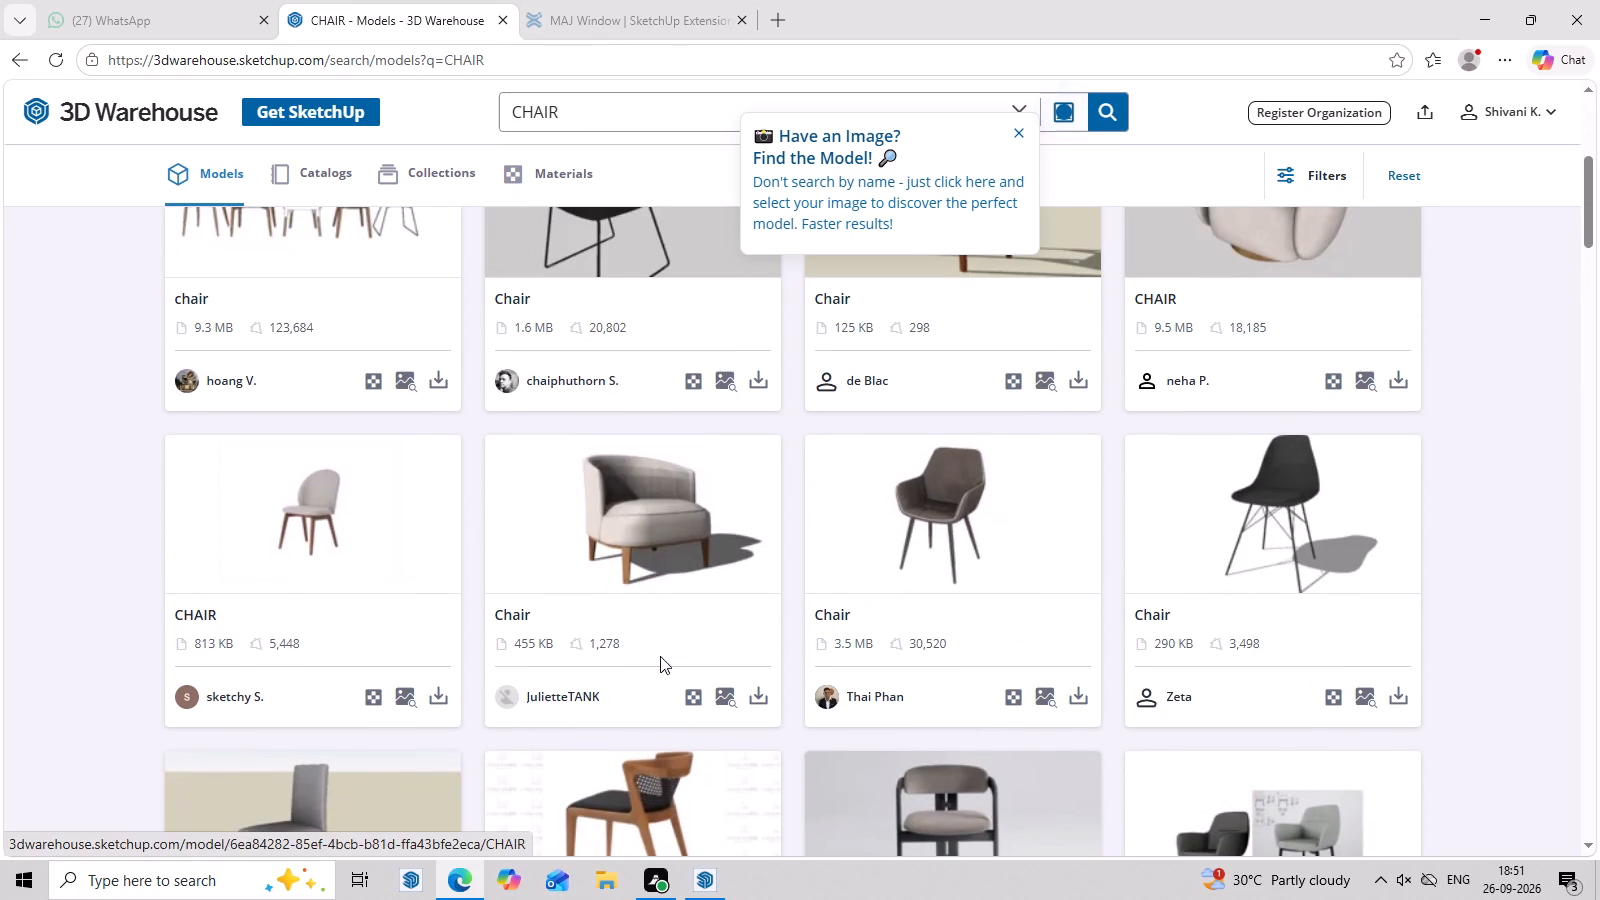
pyautogui.click(671, 504)
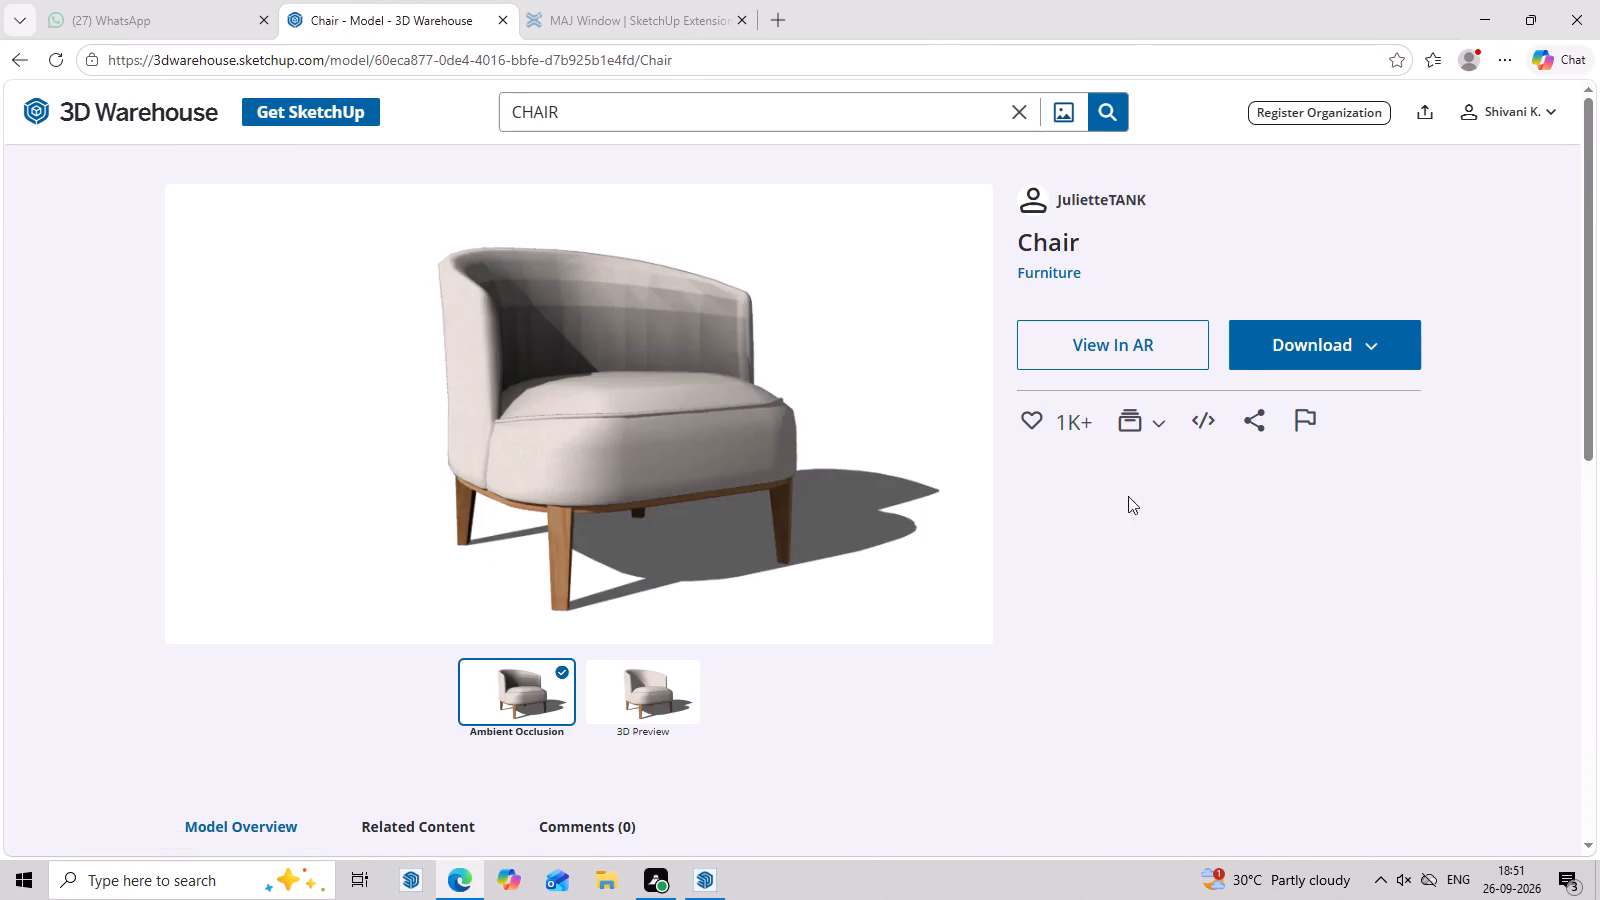
pyautogui.click(1279, 345)
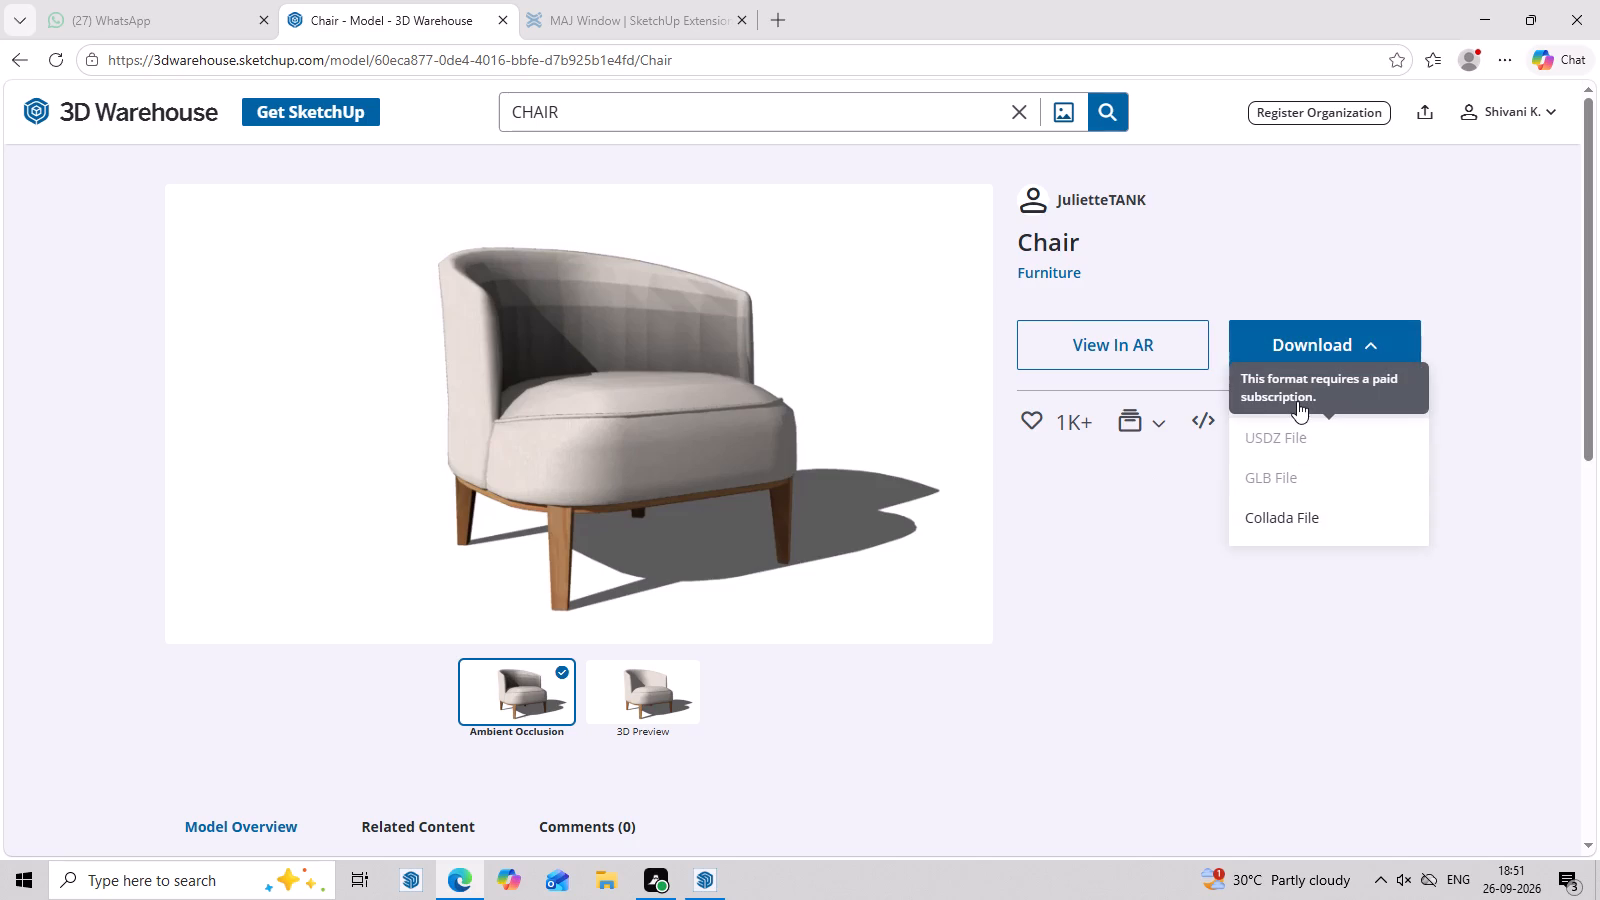
pyautogui.click(1297, 401)
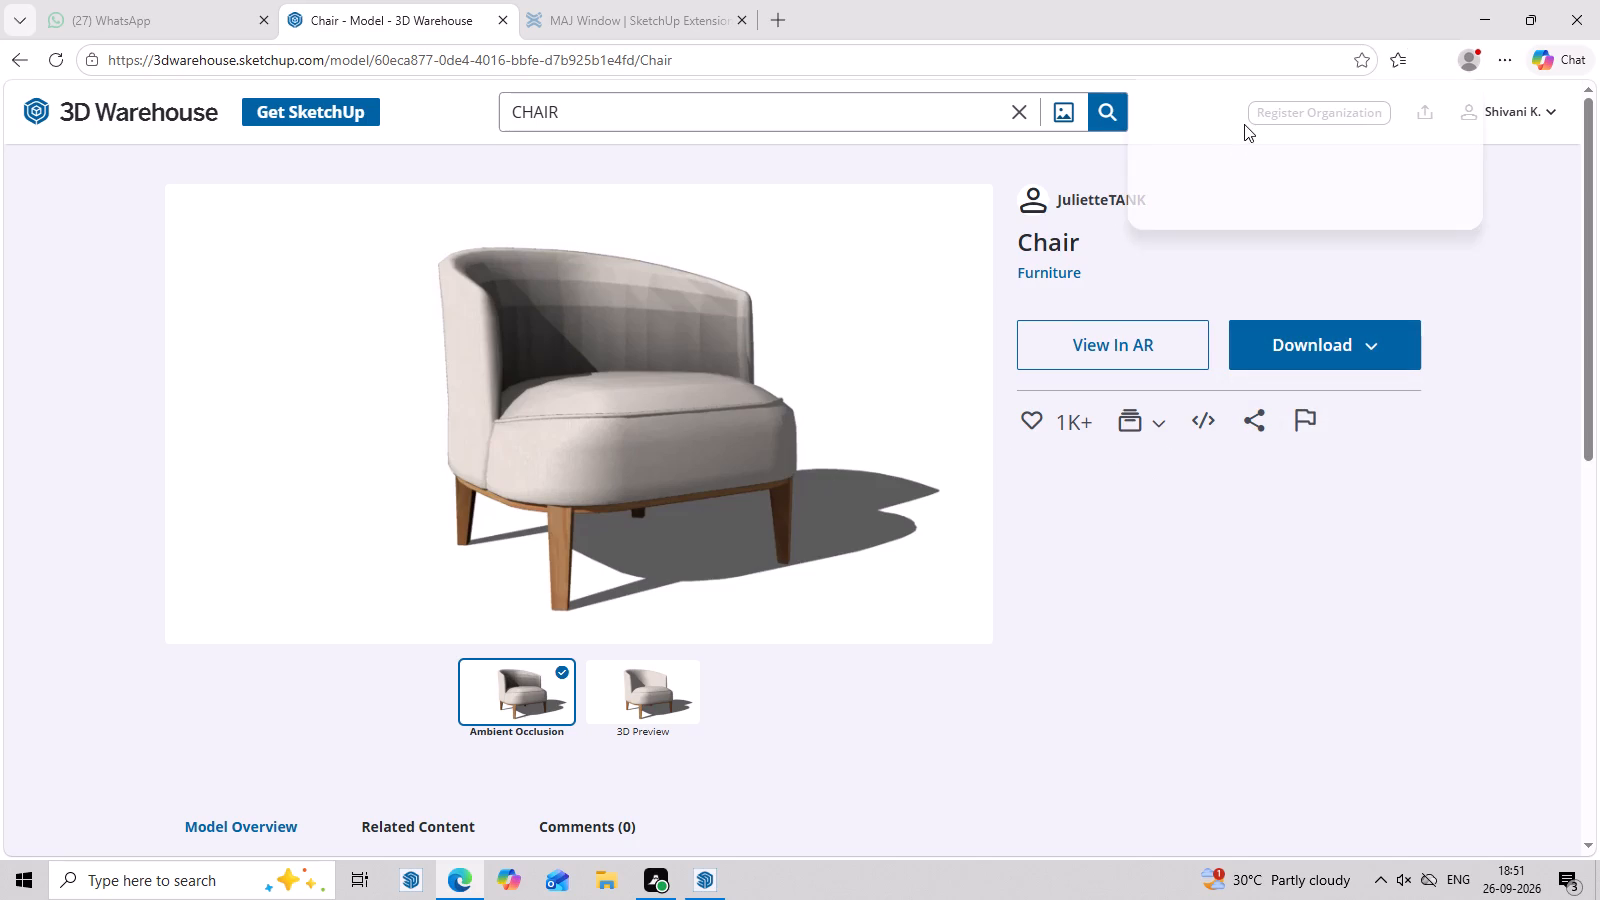
# Back in SketchUp, import BANK+STOEL+MET+RONDE+LEUNING from Downloads and place it on the ground beside the house.
pyautogui.click(695, 876)
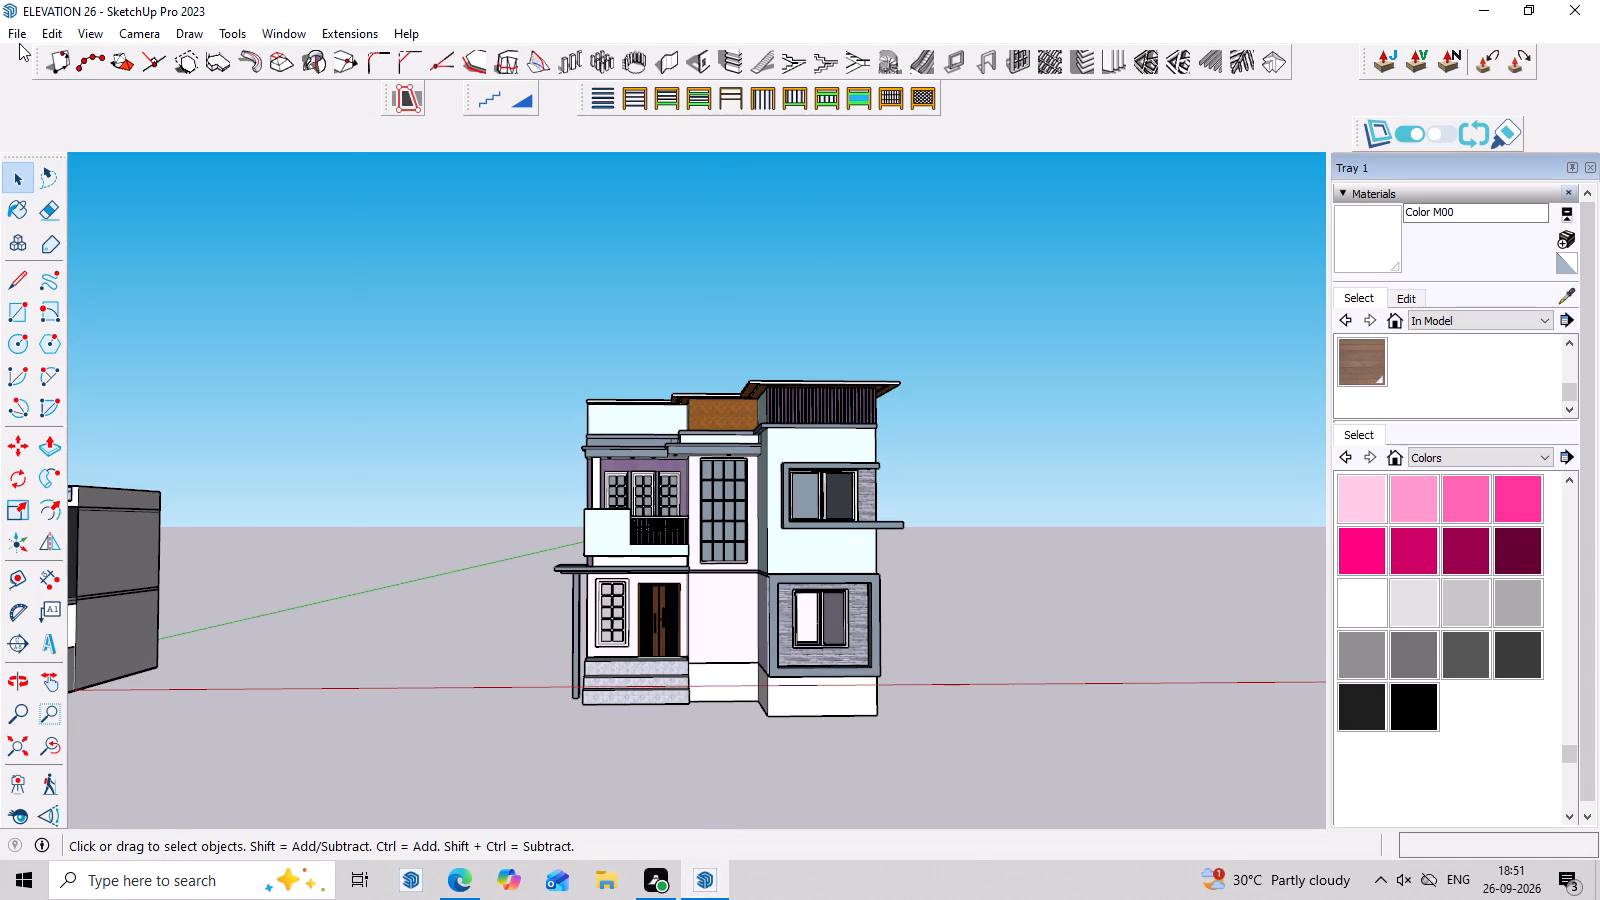
pyautogui.click(19, 23)
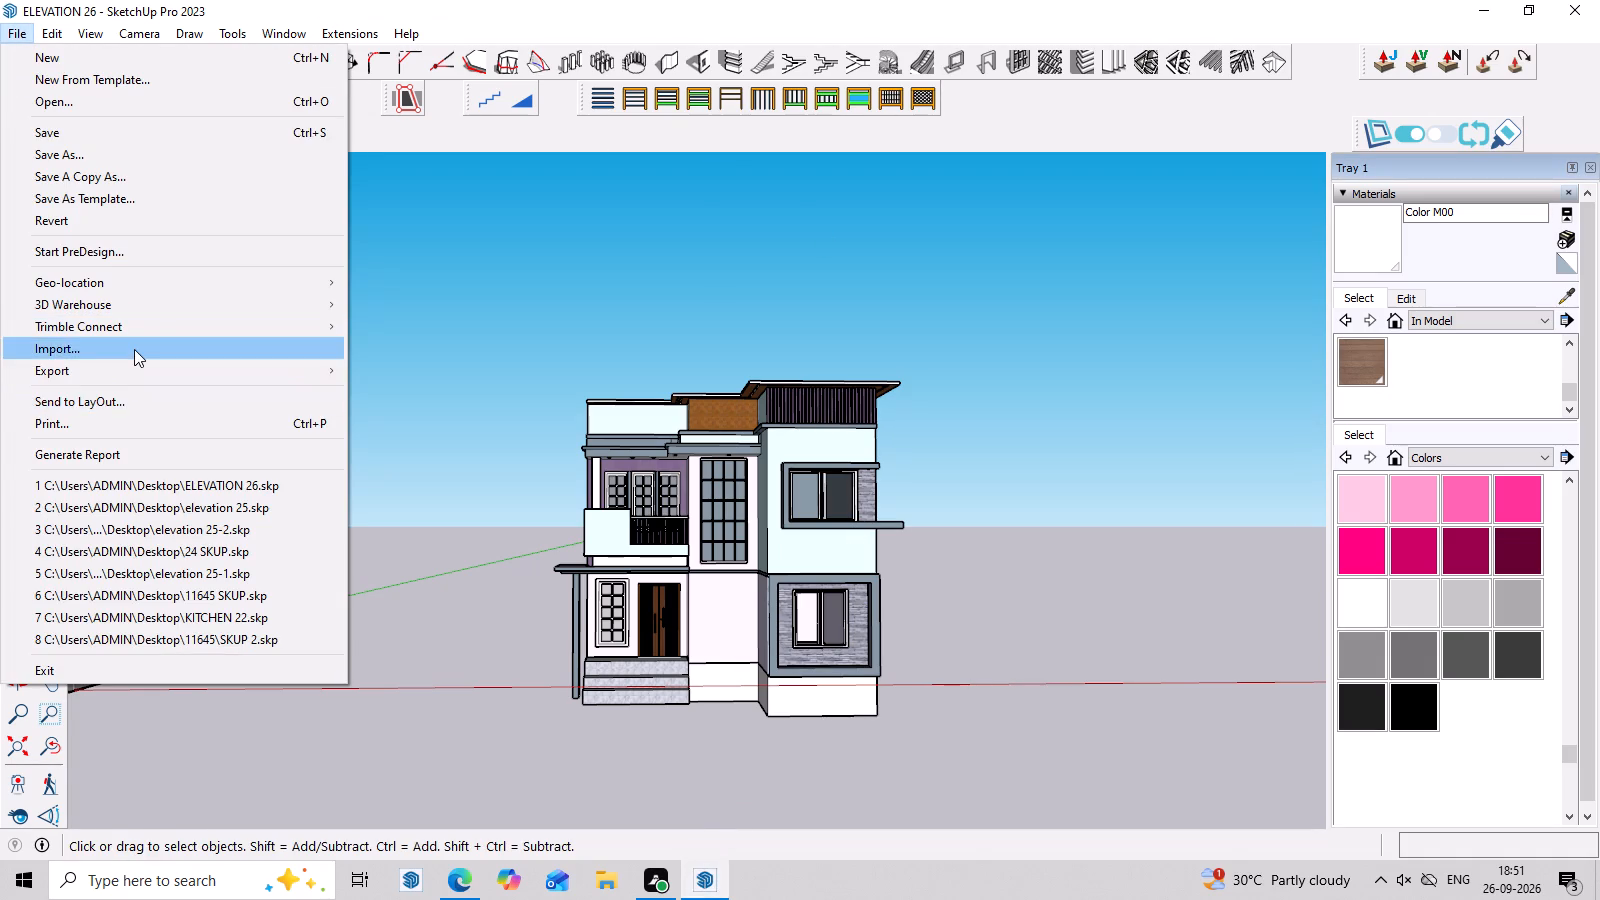
pyautogui.click(134, 349)
pyautogui.scroll(7, 132, 179)
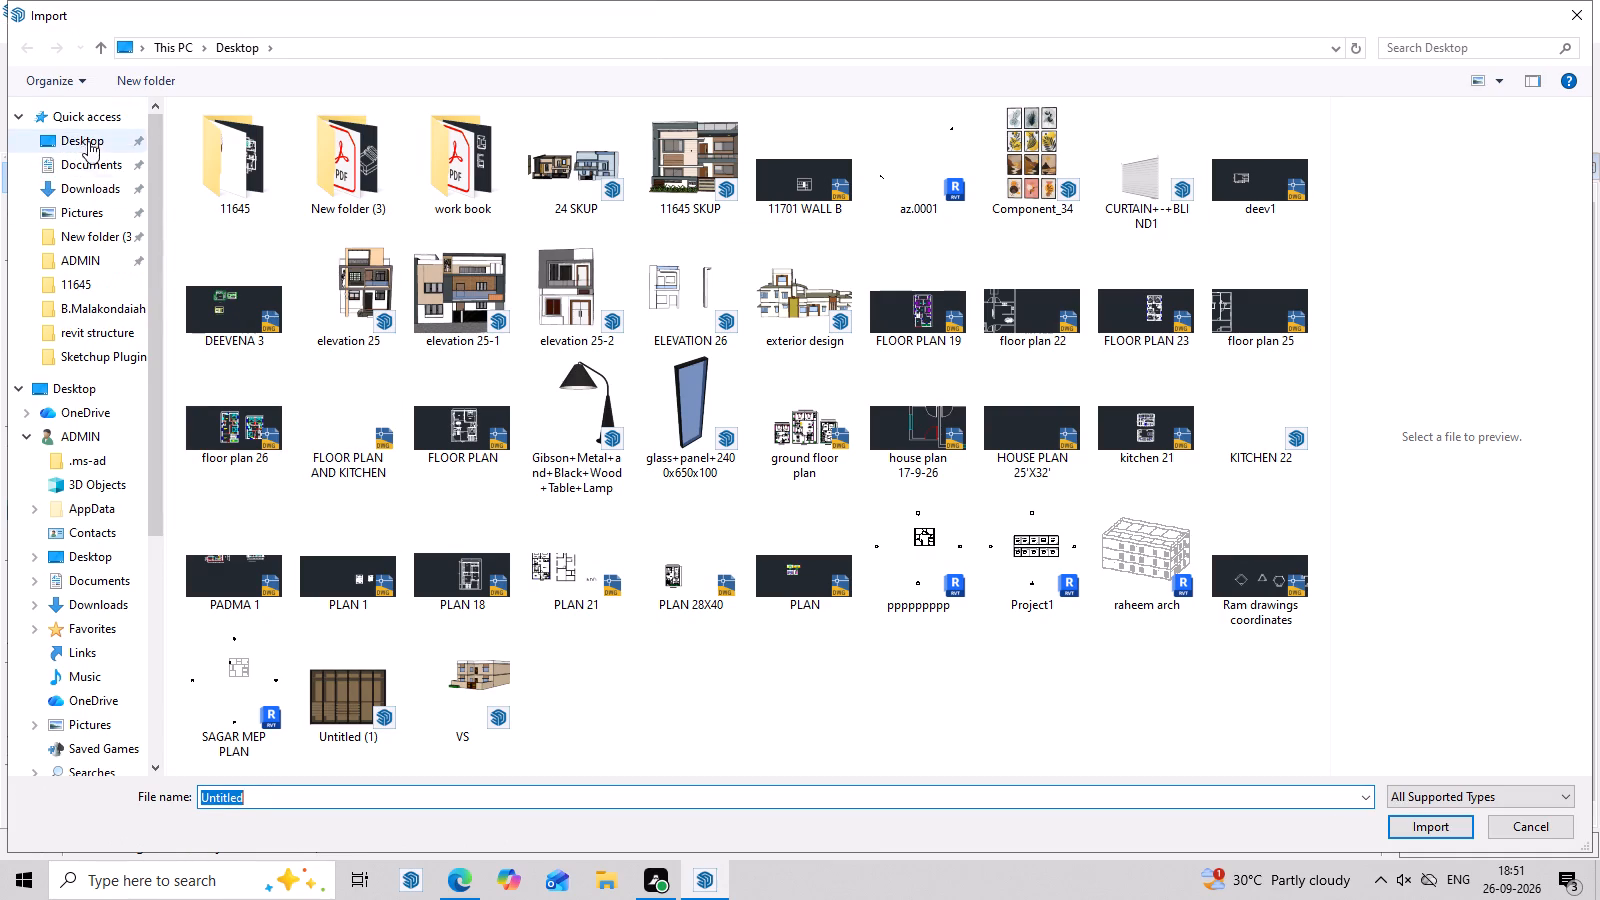
pyautogui.click(99, 184)
pyautogui.click(206, 157)
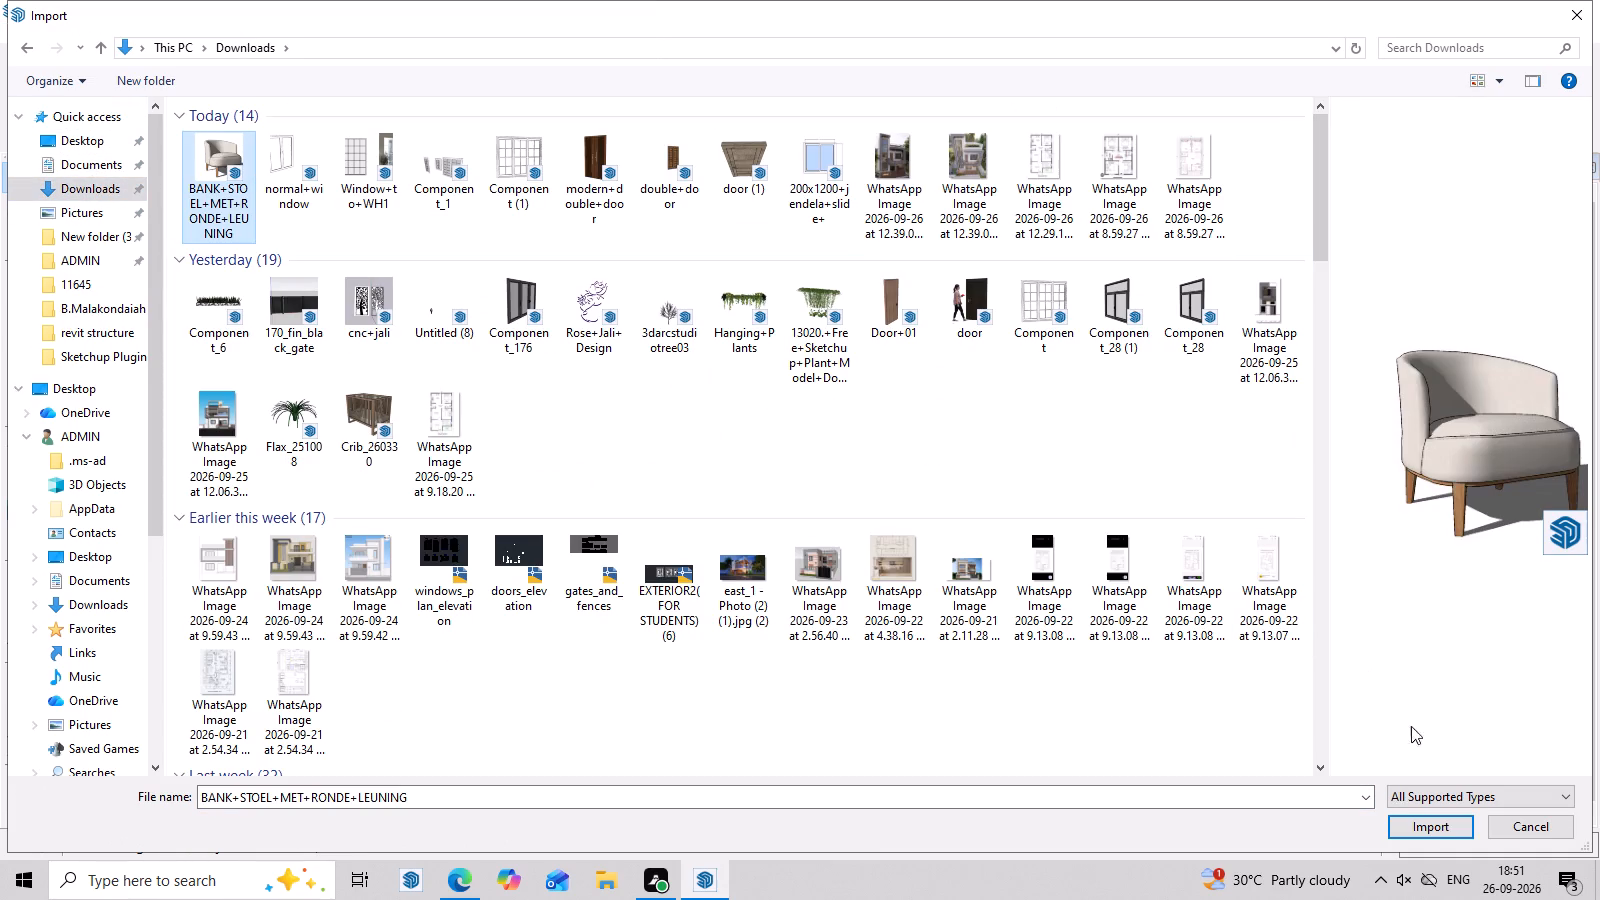
pyautogui.click(1427, 826)
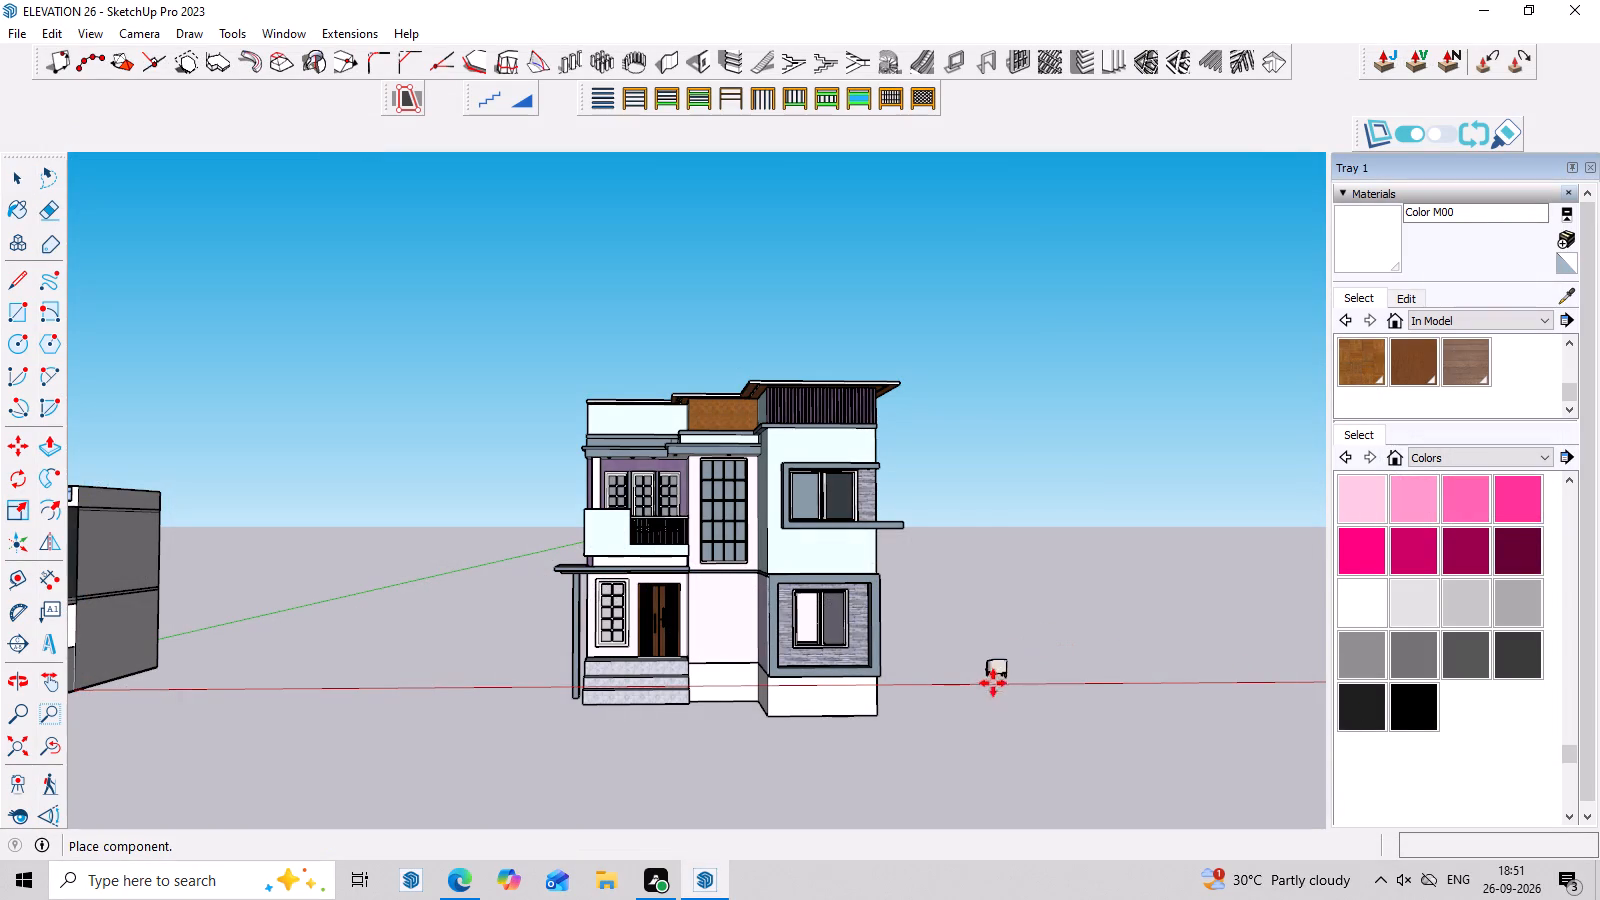
pyautogui.click(996, 675)
# Flip the chair front to back so its seat faces the same way as the house front.
pyautogui.scroll(12, 1007, 675)
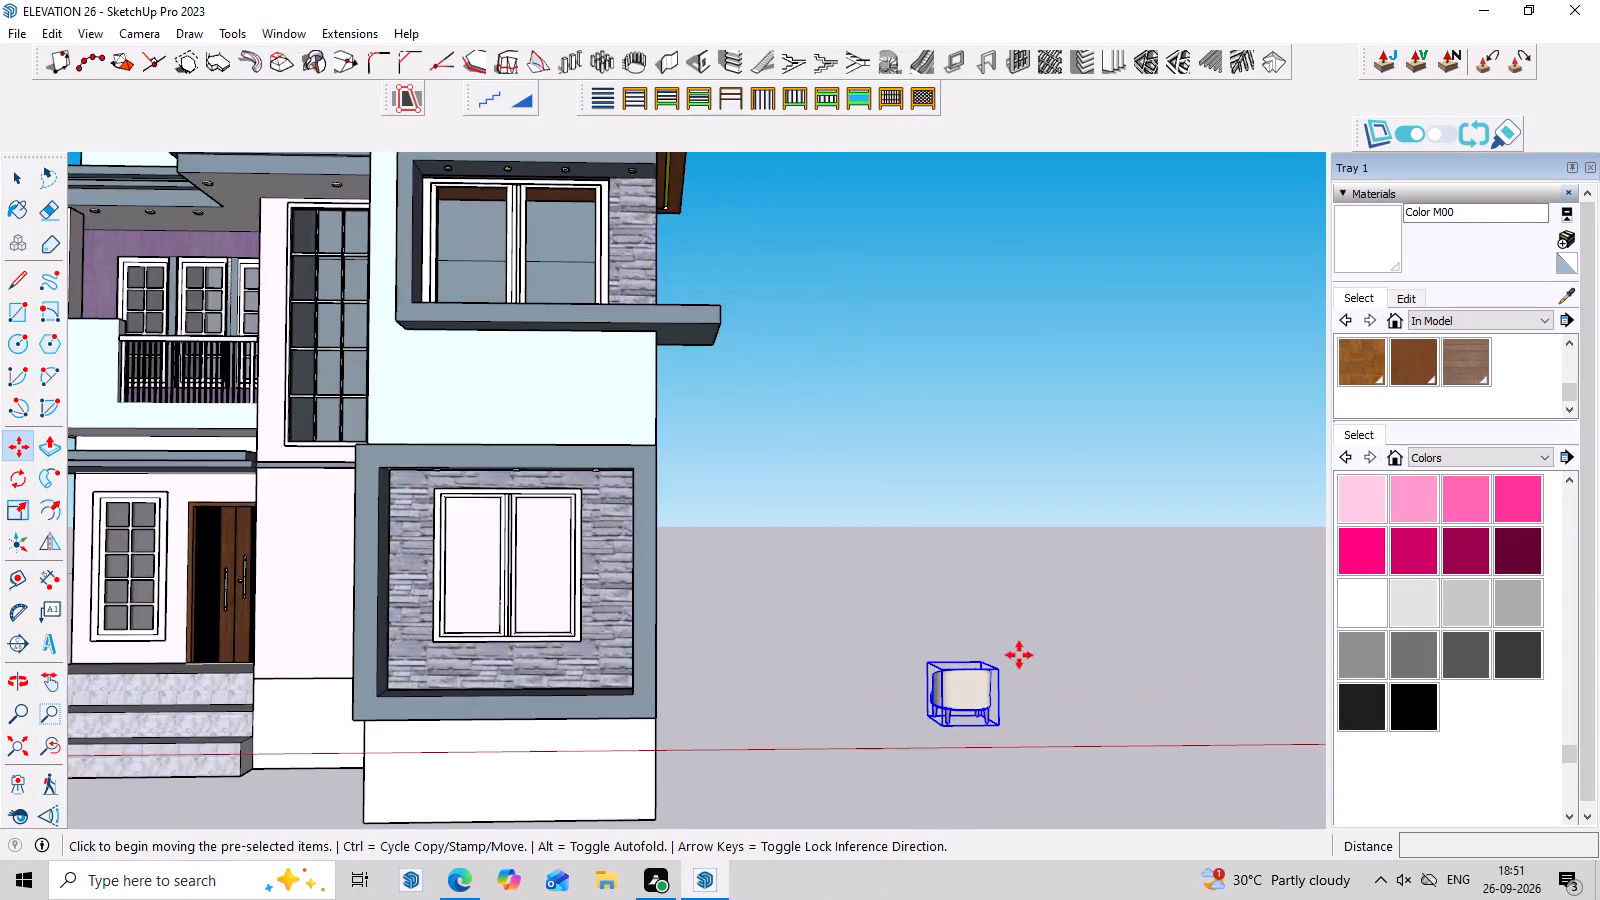
pyautogui.scroll(3, 1019, 655)
pyautogui.click(55, 547)
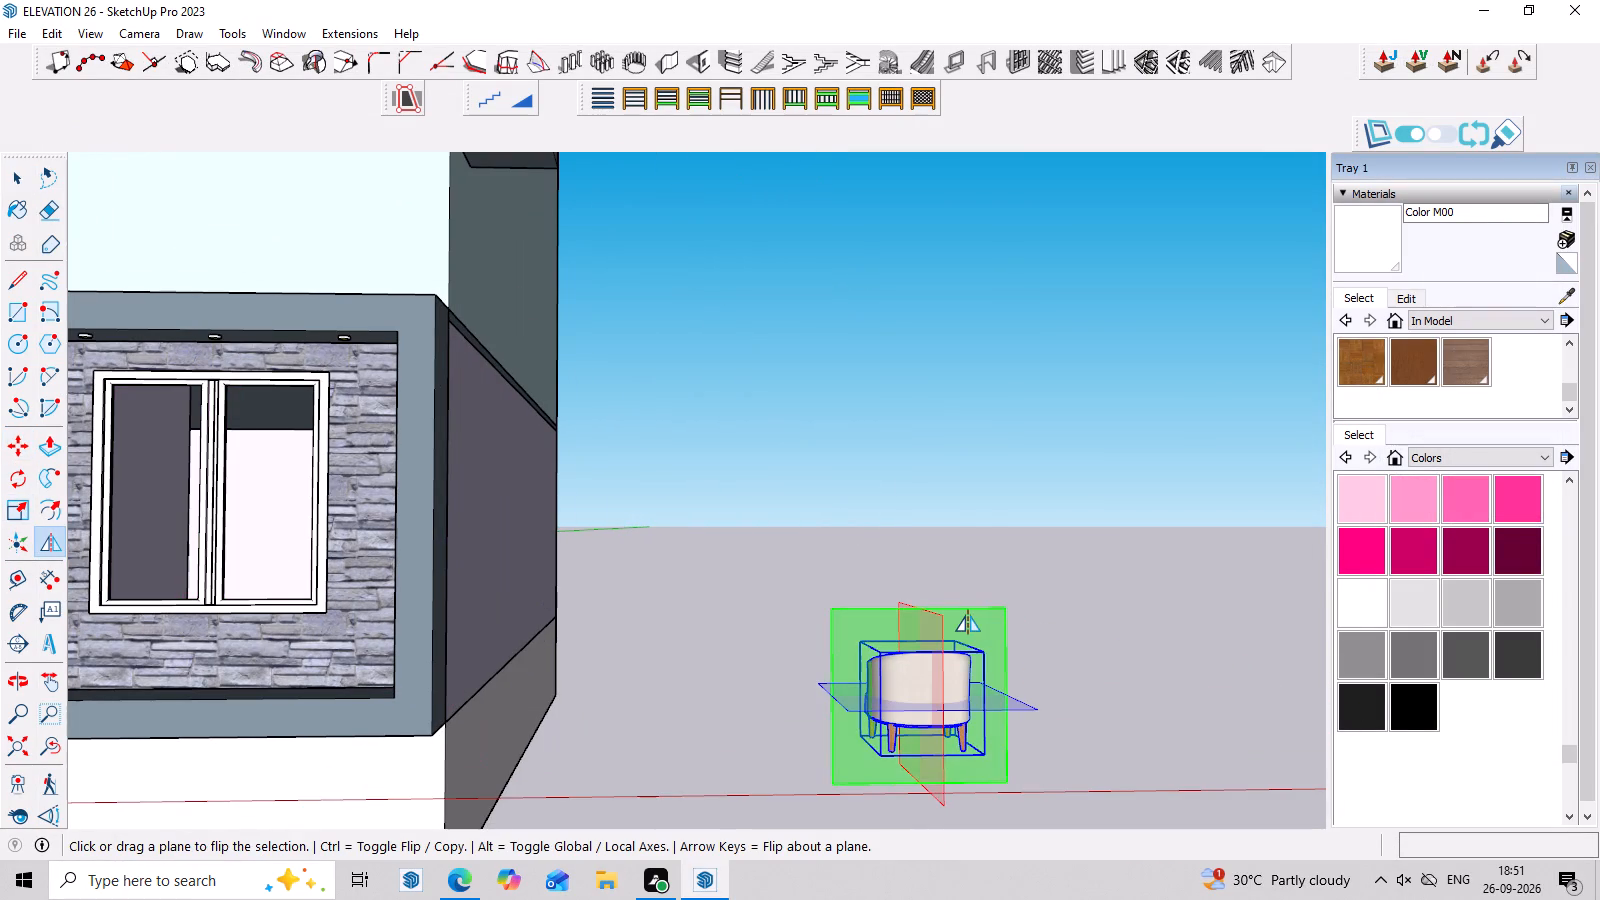
pyautogui.moveTo(968, 598); pyautogui.dragTo(990, 660)
pyautogui.moveTo(999, 605); pyautogui.dragTo(1021, 667)
pyautogui.scroll(-3, 997, 606)
pyautogui.moveTo(1116, 647); pyautogui.dragTo(1094, 645, button='middle')
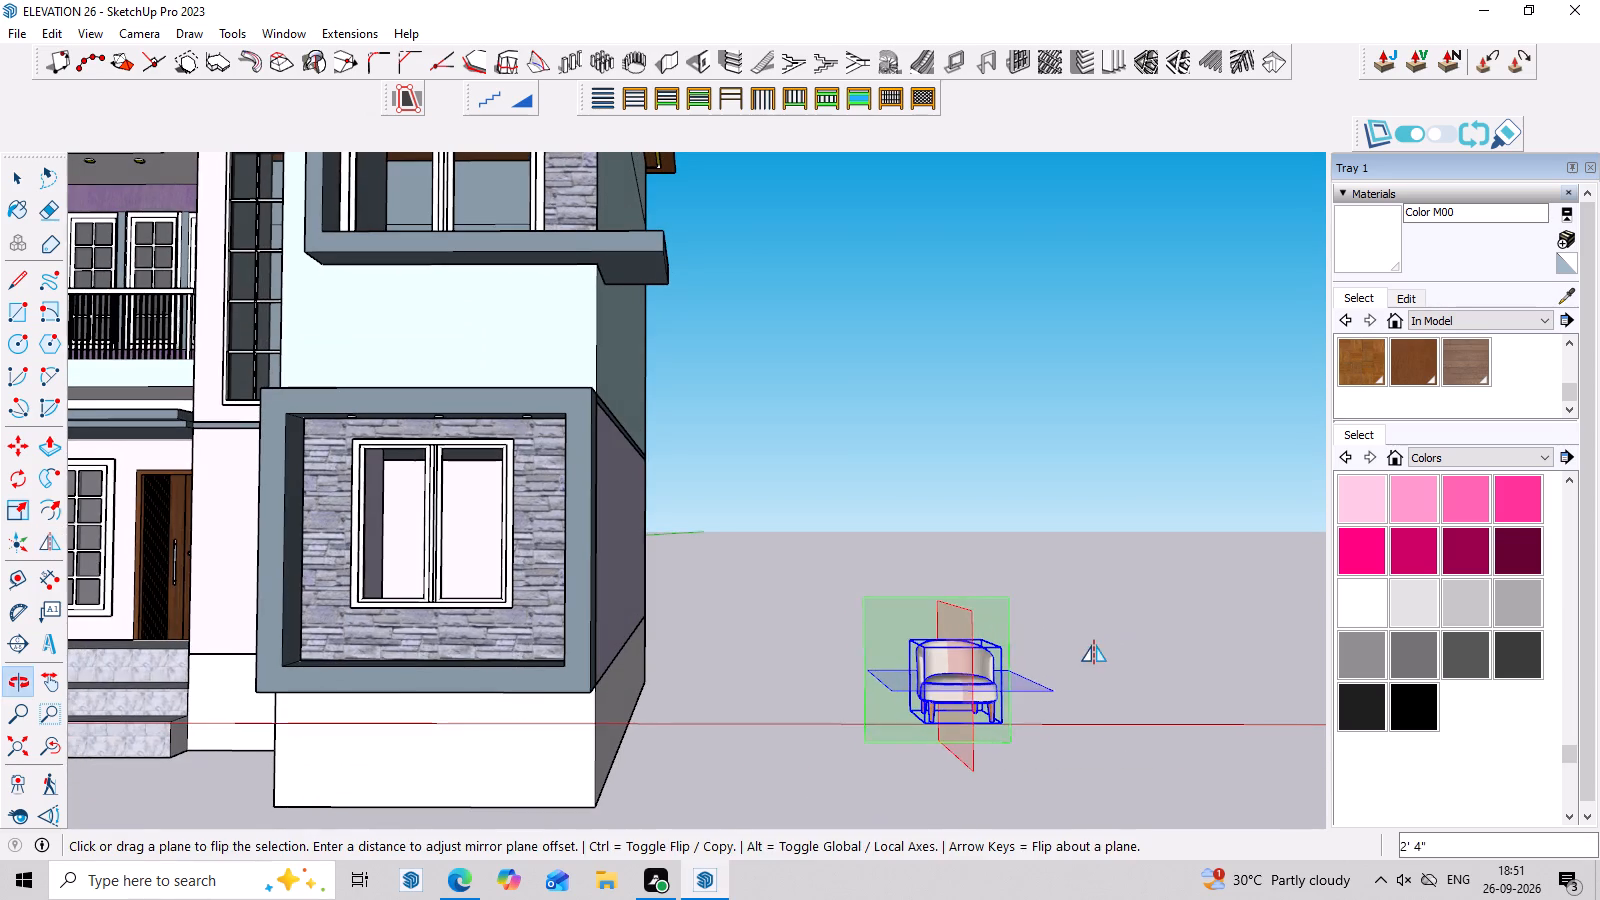
# Move the chair from beside the house over to the marble entrance steps near the porch column.
pyautogui.press('space')
pyautogui.scroll(1, 986, 708)
pyautogui.press('m')
pyautogui.scroll(2, 989, 713)
pyautogui.click(994, 720)
pyautogui.scroll(-10, 773, 726)
pyautogui.scroll(3, 162, 636)
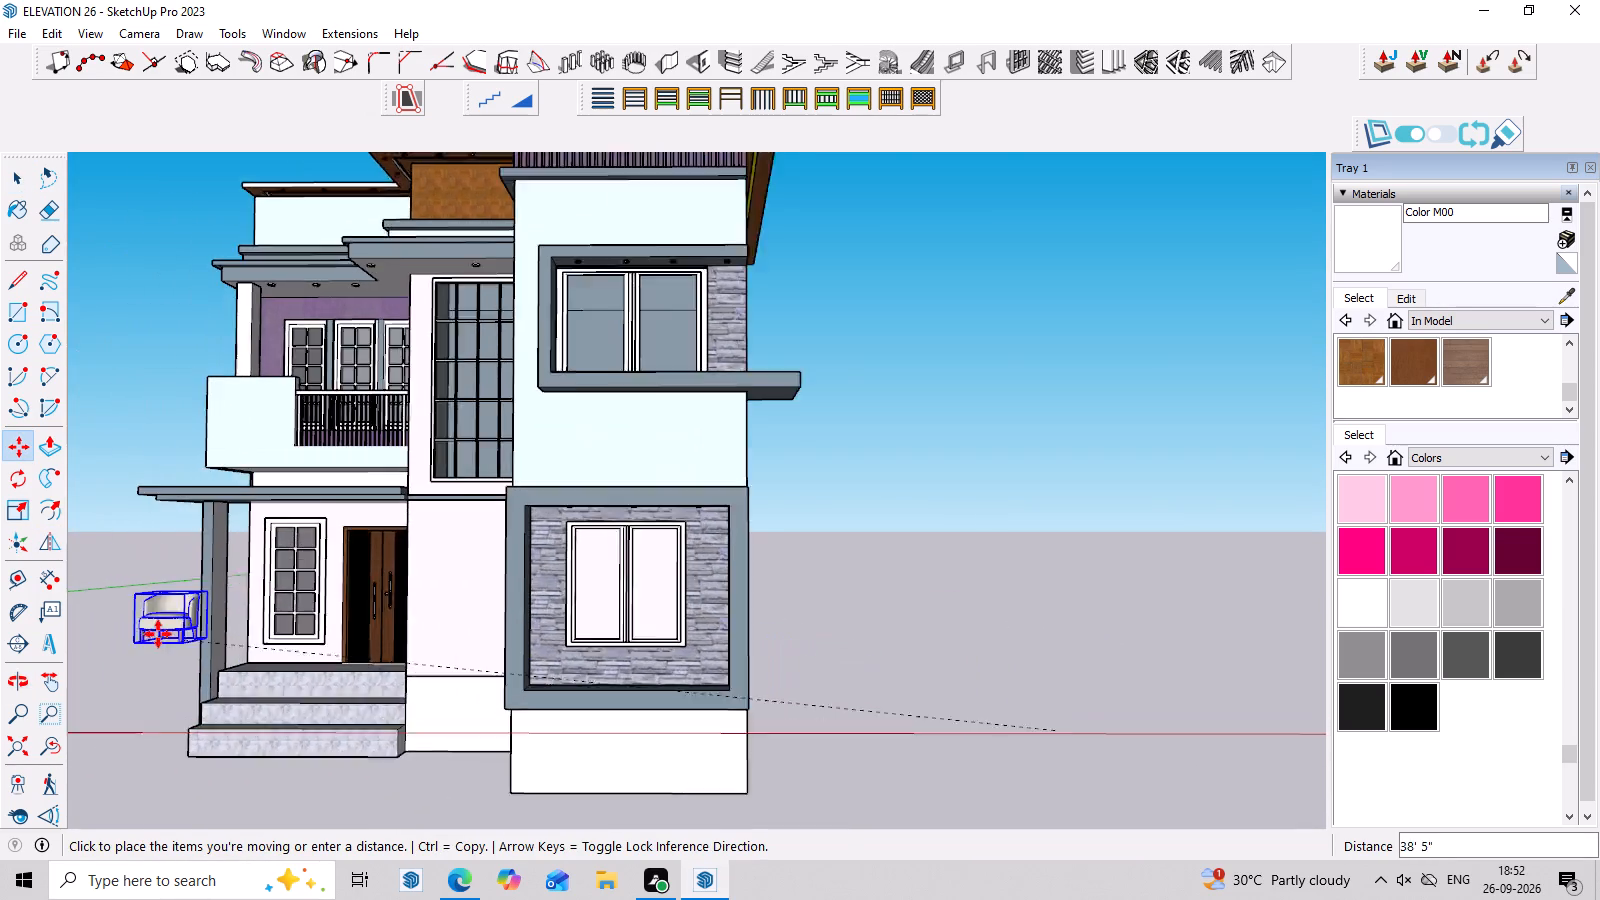
pyautogui.scroll(5, 359, 649)
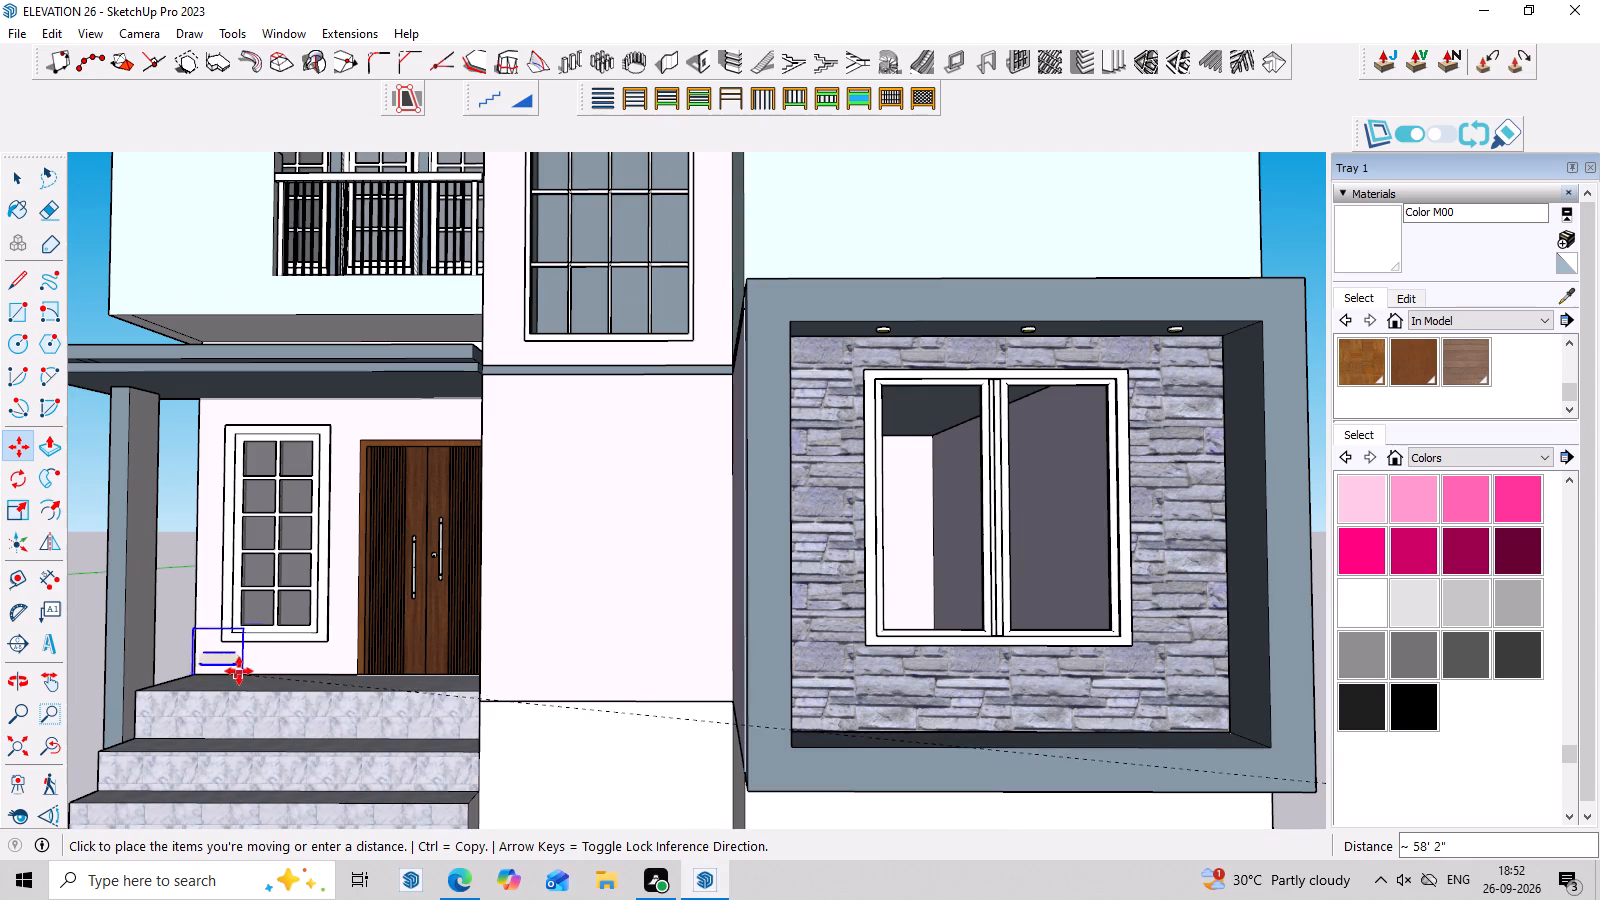
pyautogui.click(255, 665)
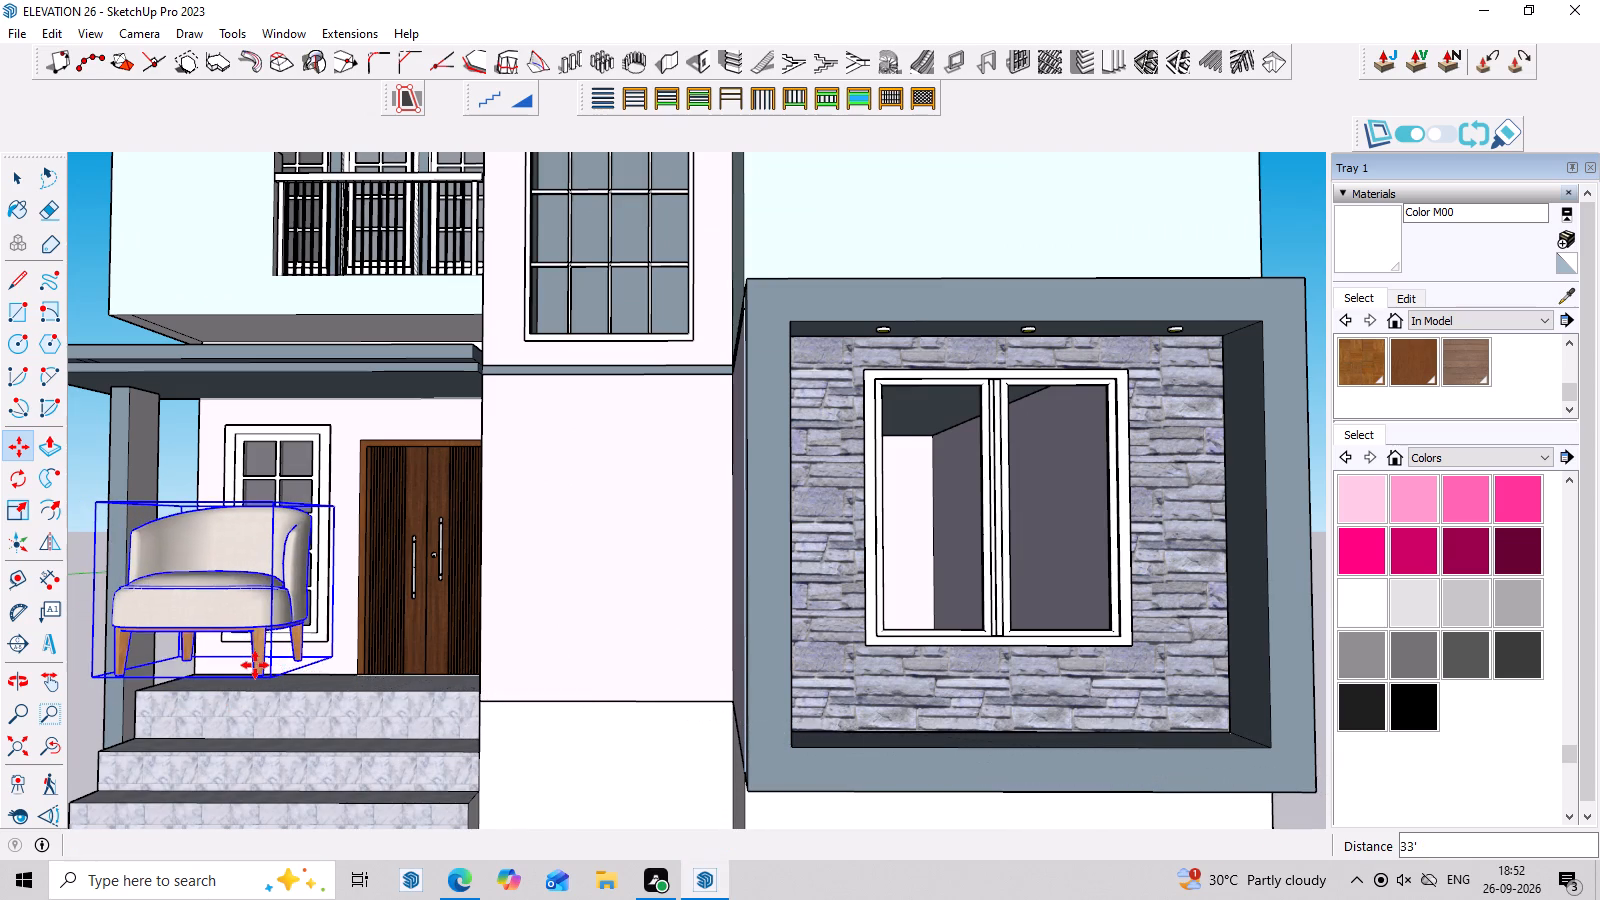
pyautogui.scroll(-3, 336, 666)
pyautogui.moveTo(336, 669); pyautogui.dragTo(277, 698, button='middle')
pyautogui.scroll(3, 274, 688)
pyautogui.click(217, 713)
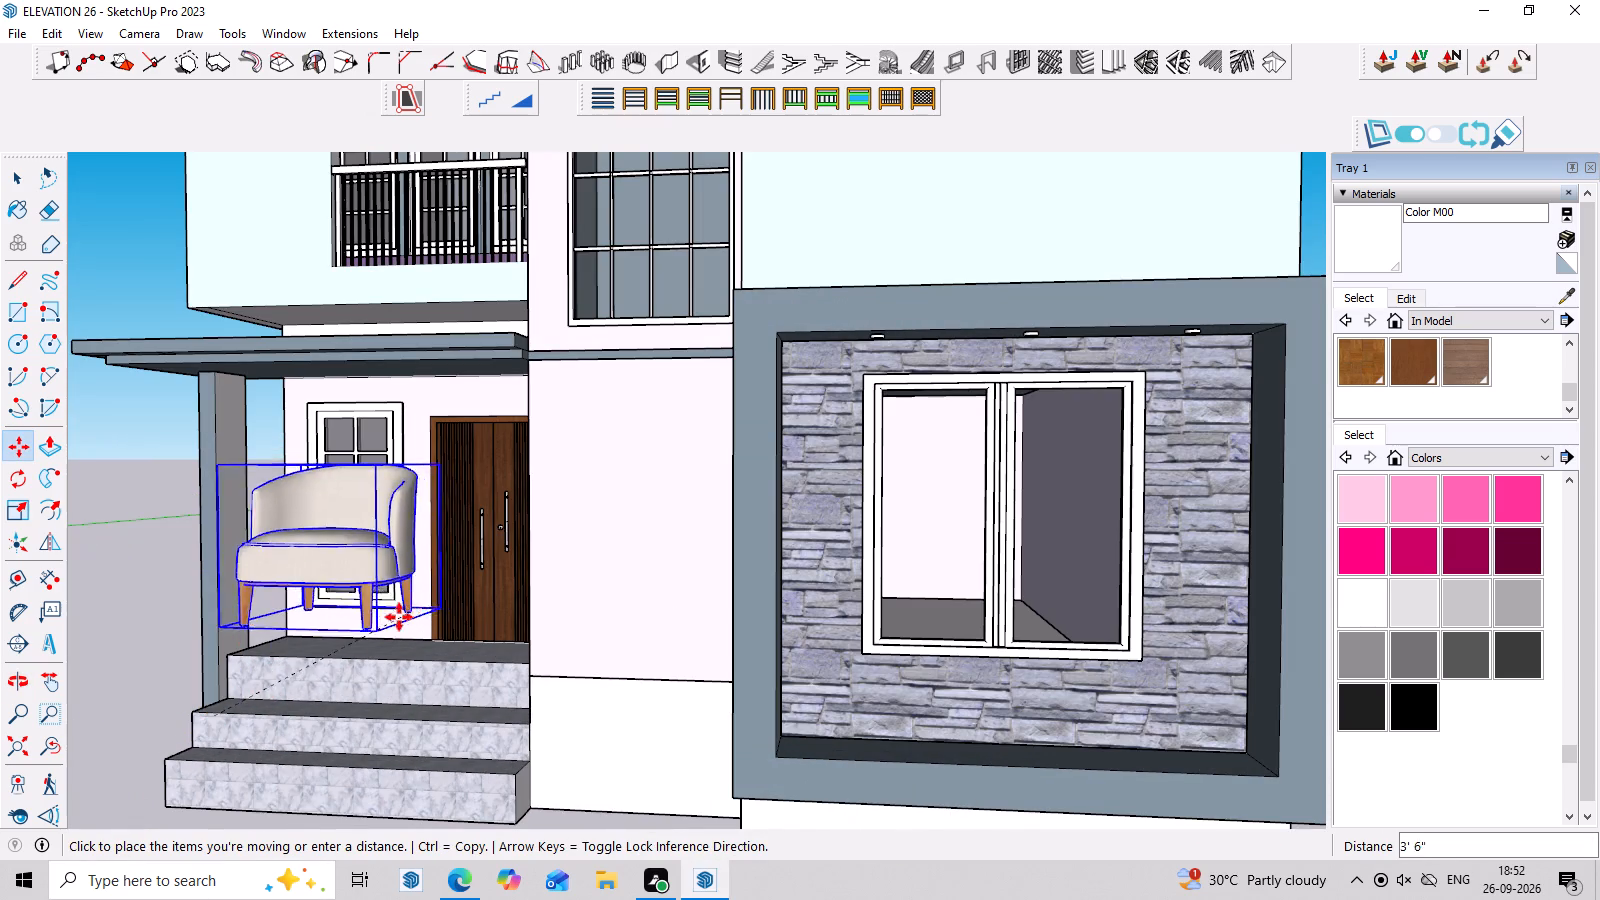
pyautogui.scroll(4, 380, 636)
pyautogui.click(380, 636)
# Move the chair onto the top landing of the entrance steps, in front of the grid window beside the double door.
pyautogui.scroll(-5, 382, 645)
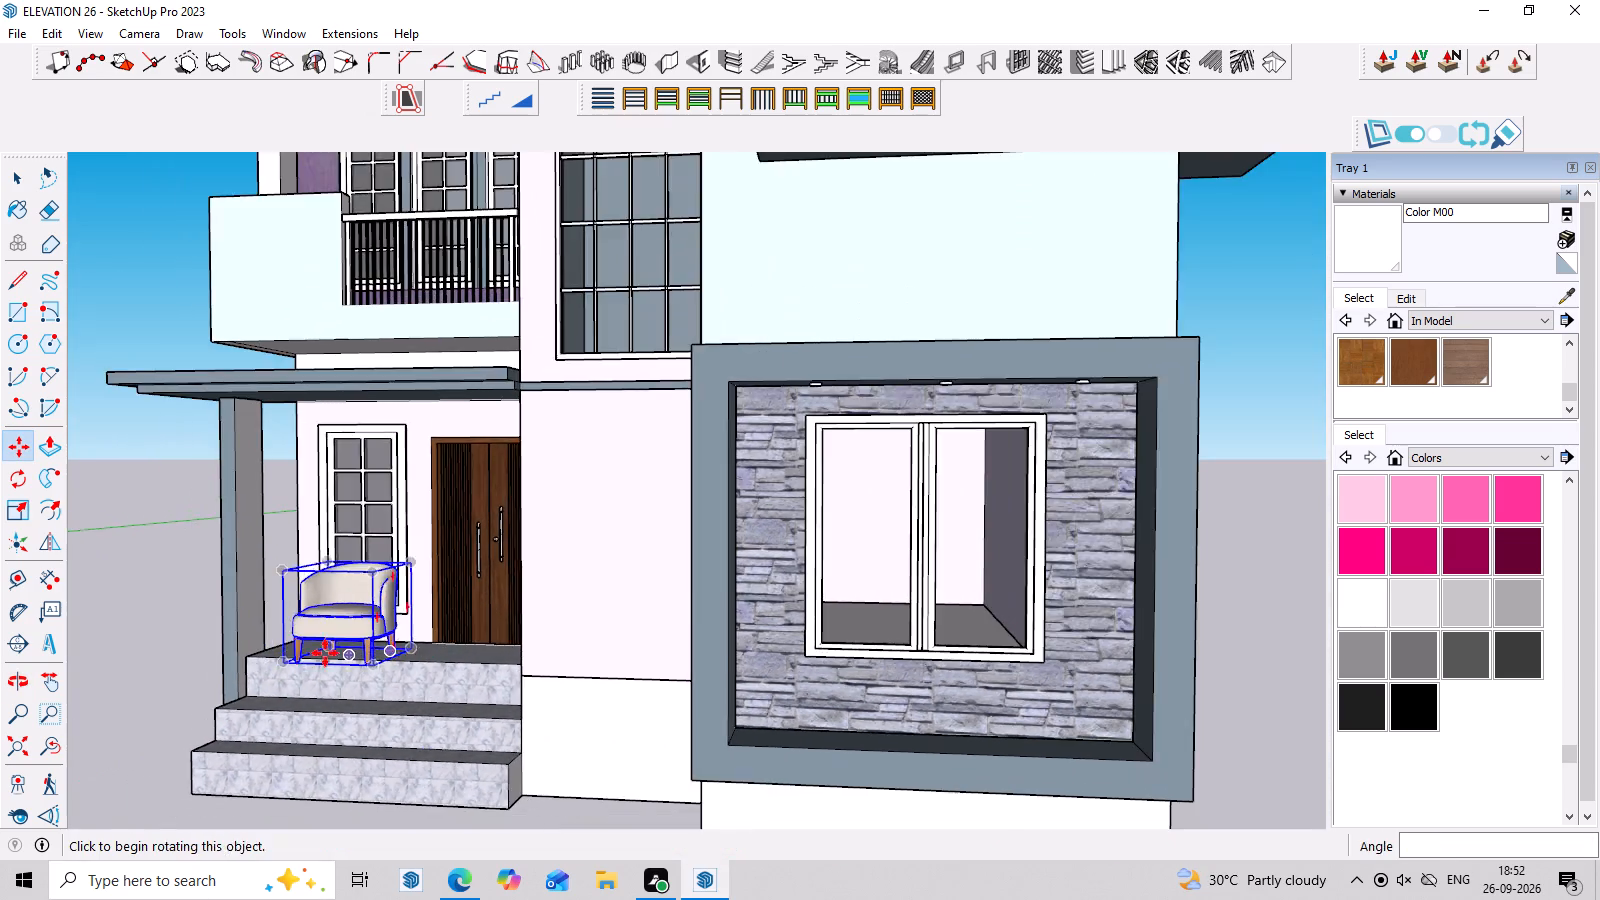
pyautogui.moveTo(295, 655); pyautogui.dragTo(714, 595, button='middle')
pyautogui.scroll(2, 809, 591)
pyautogui.moveTo(809, 592); pyautogui.dragTo(792, 596)
pyautogui.scroll(-4, 486, 618)
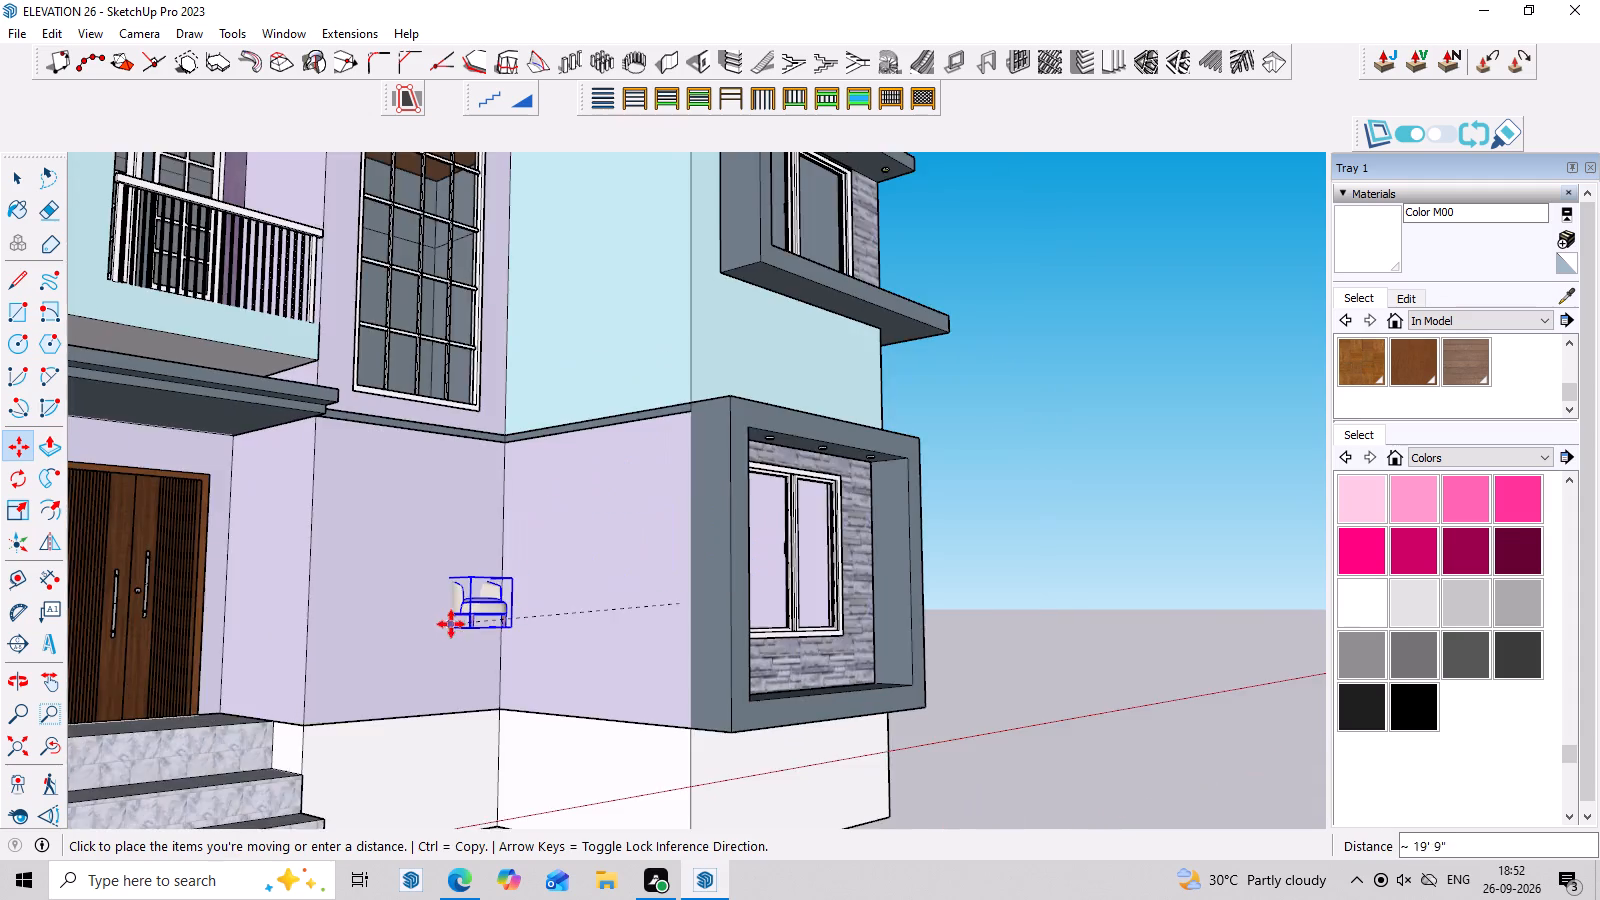
pyautogui.moveTo(451, 624); pyautogui.dragTo(685, 587, button='middle')
pyautogui.scroll(-7, 685, 587)
pyautogui.scroll(6, 446, 625)
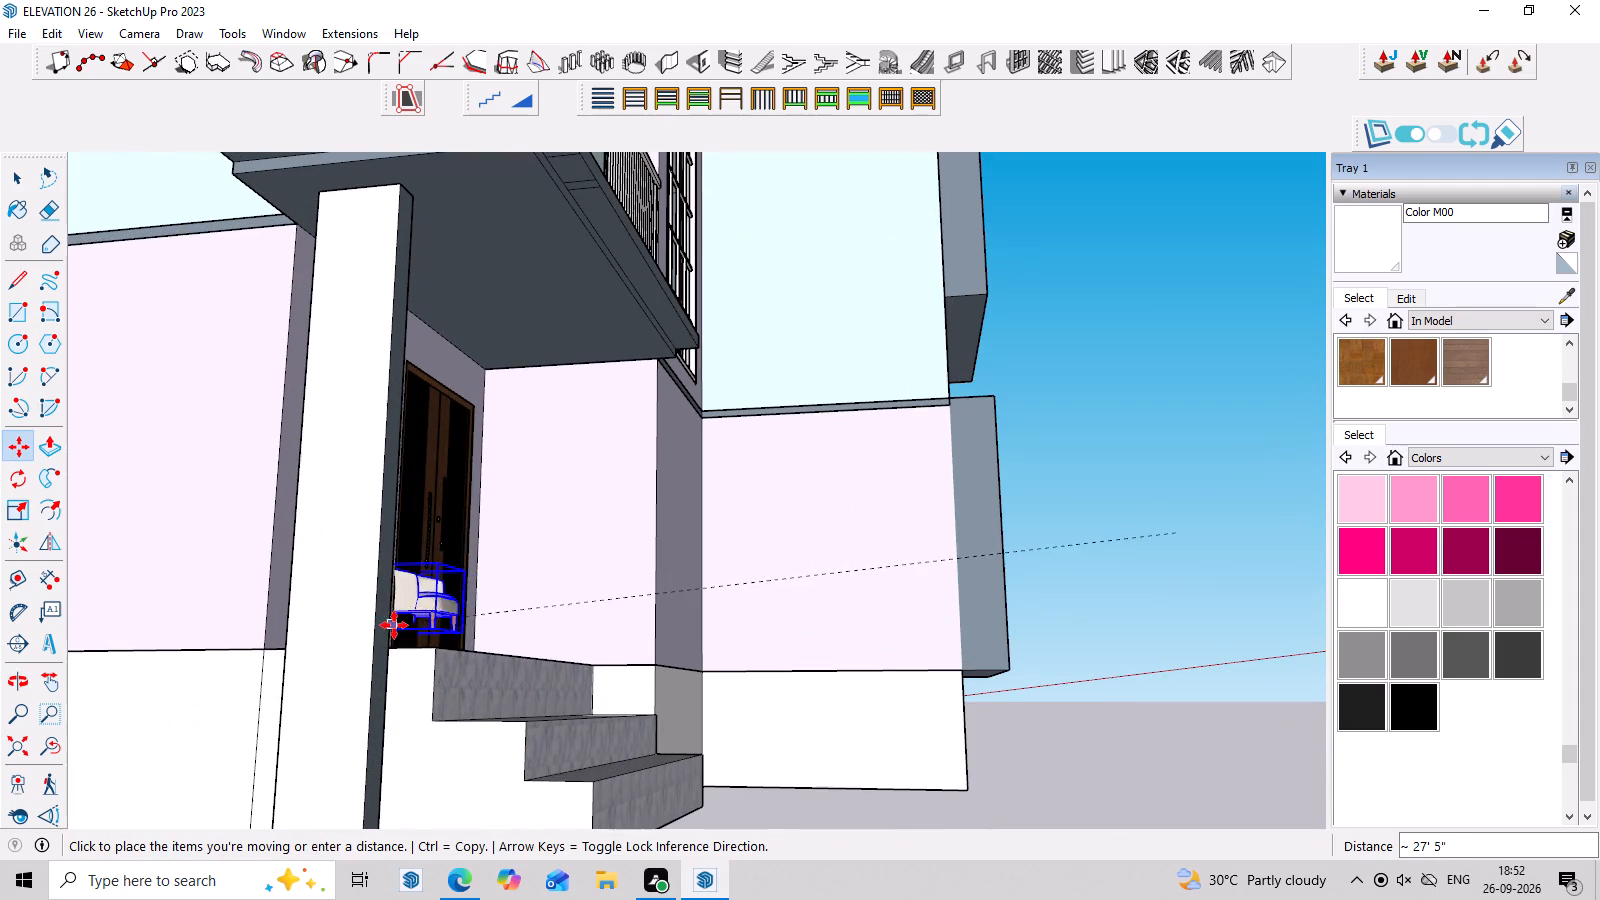
pyautogui.click(393, 625)
pyautogui.moveTo(467, 616); pyautogui.dragTo(404, 702, button='middle')
pyautogui.scroll(7, 404, 703)
pyautogui.moveTo(514, 684); pyautogui.dragTo(265, 751, button='middle')
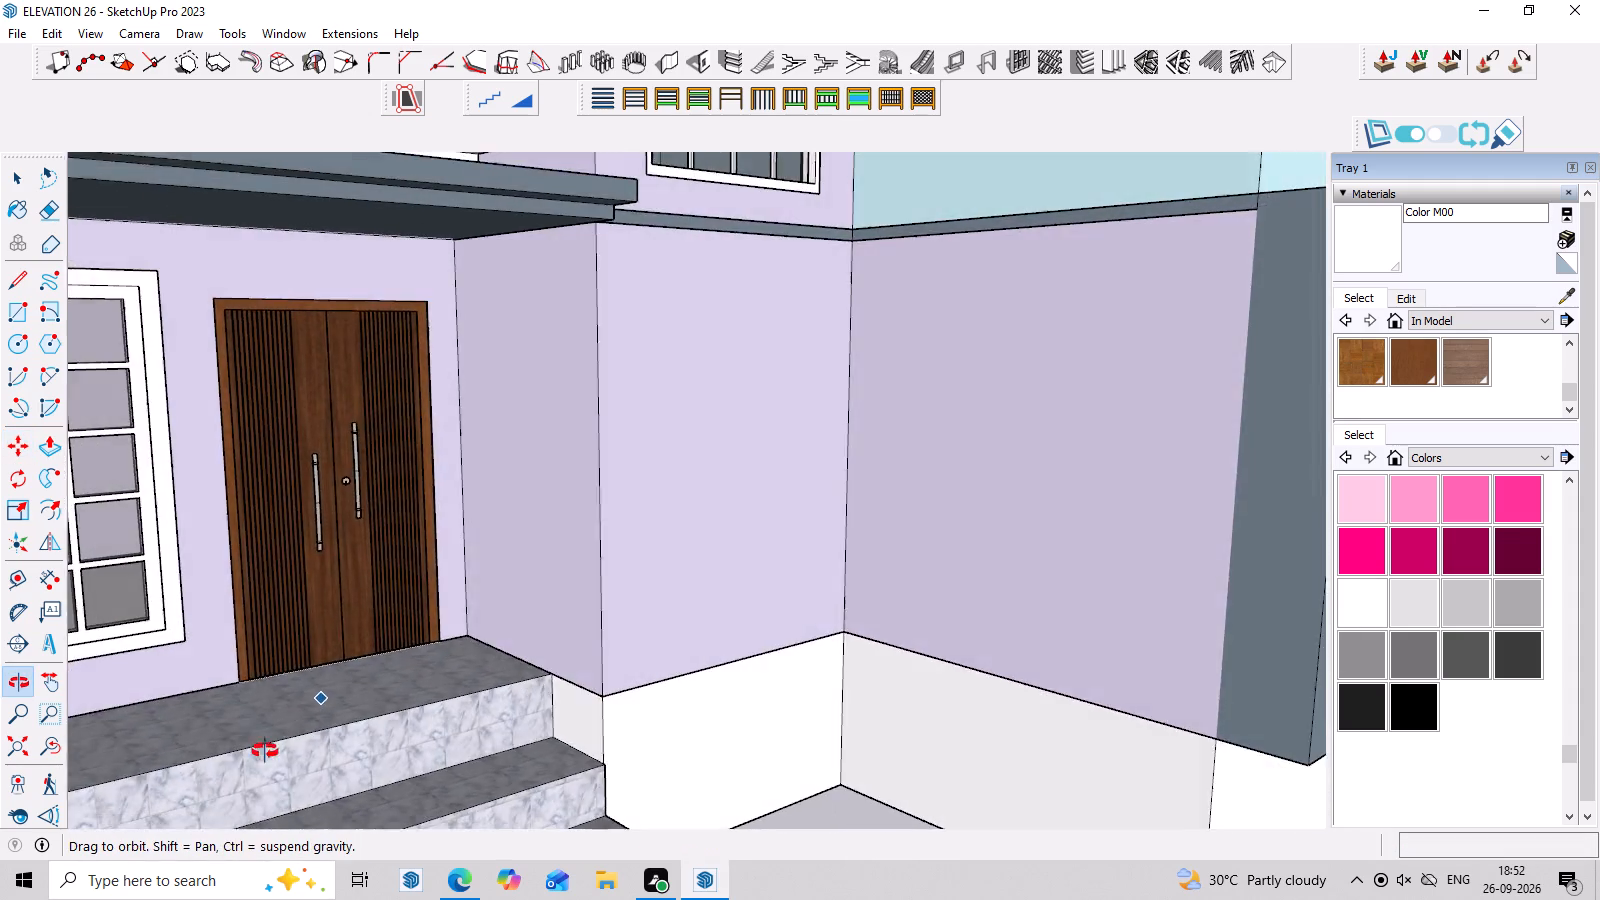
pyautogui.moveTo(265, 751); pyautogui.dragTo(270, 751, button='middle')
pyautogui.scroll(-8, 456, 620)
pyautogui.moveTo(544, 601); pyautogui.dragTo(282, 671, button='middle')
pyautogui.scroll(10, 324, 617)
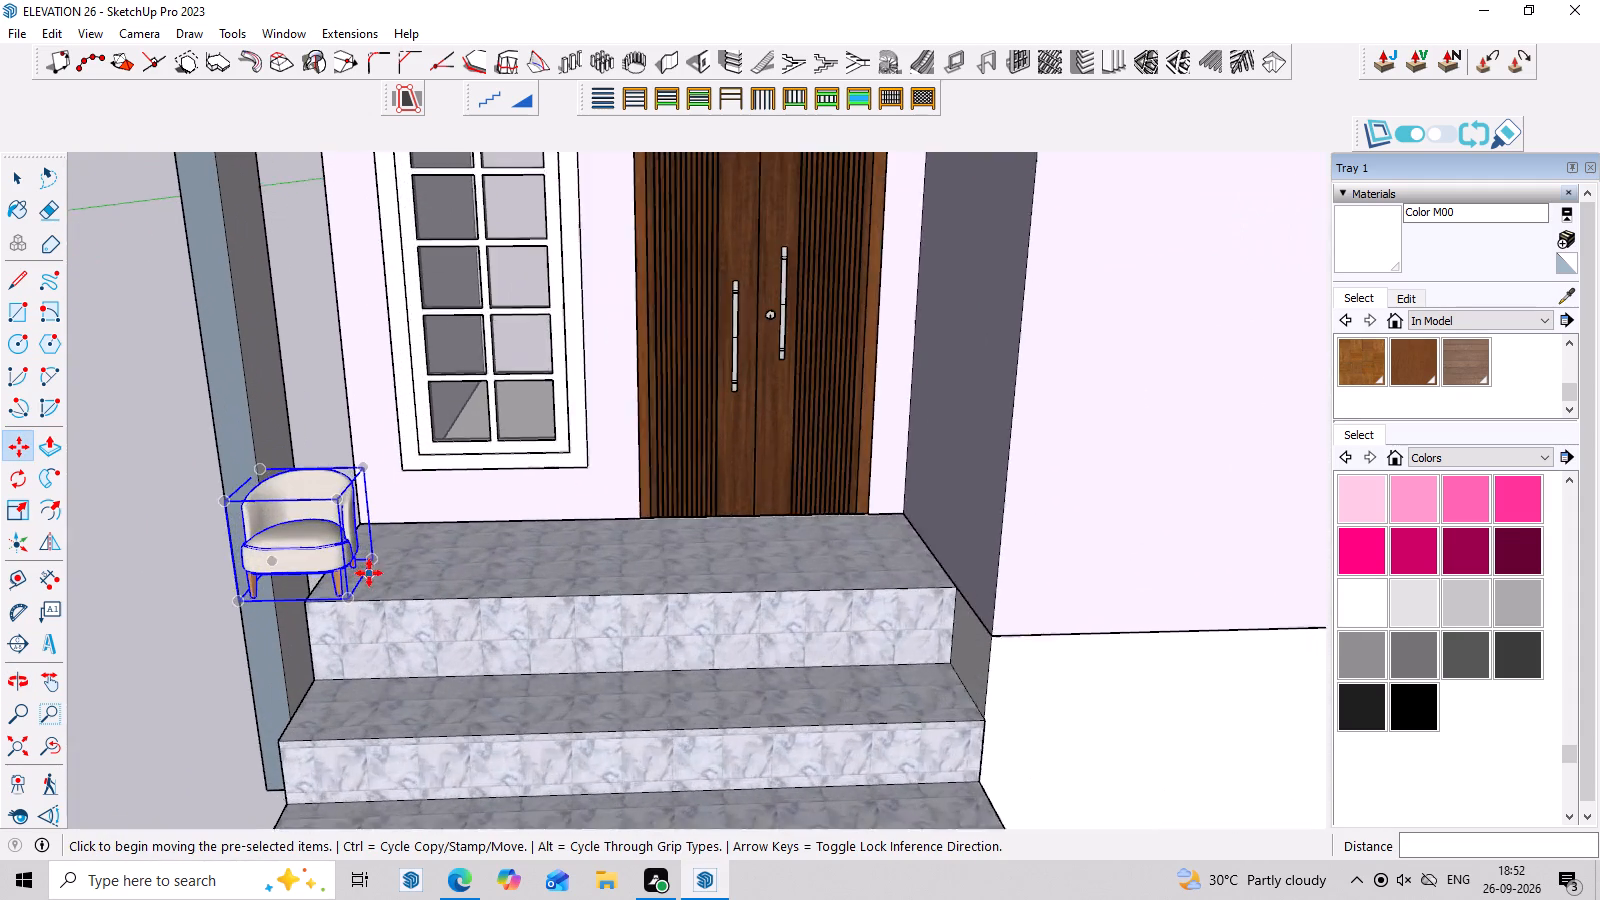
pyautogui.scroll(4, 369, 573)
pyautogui.click(349, 571)
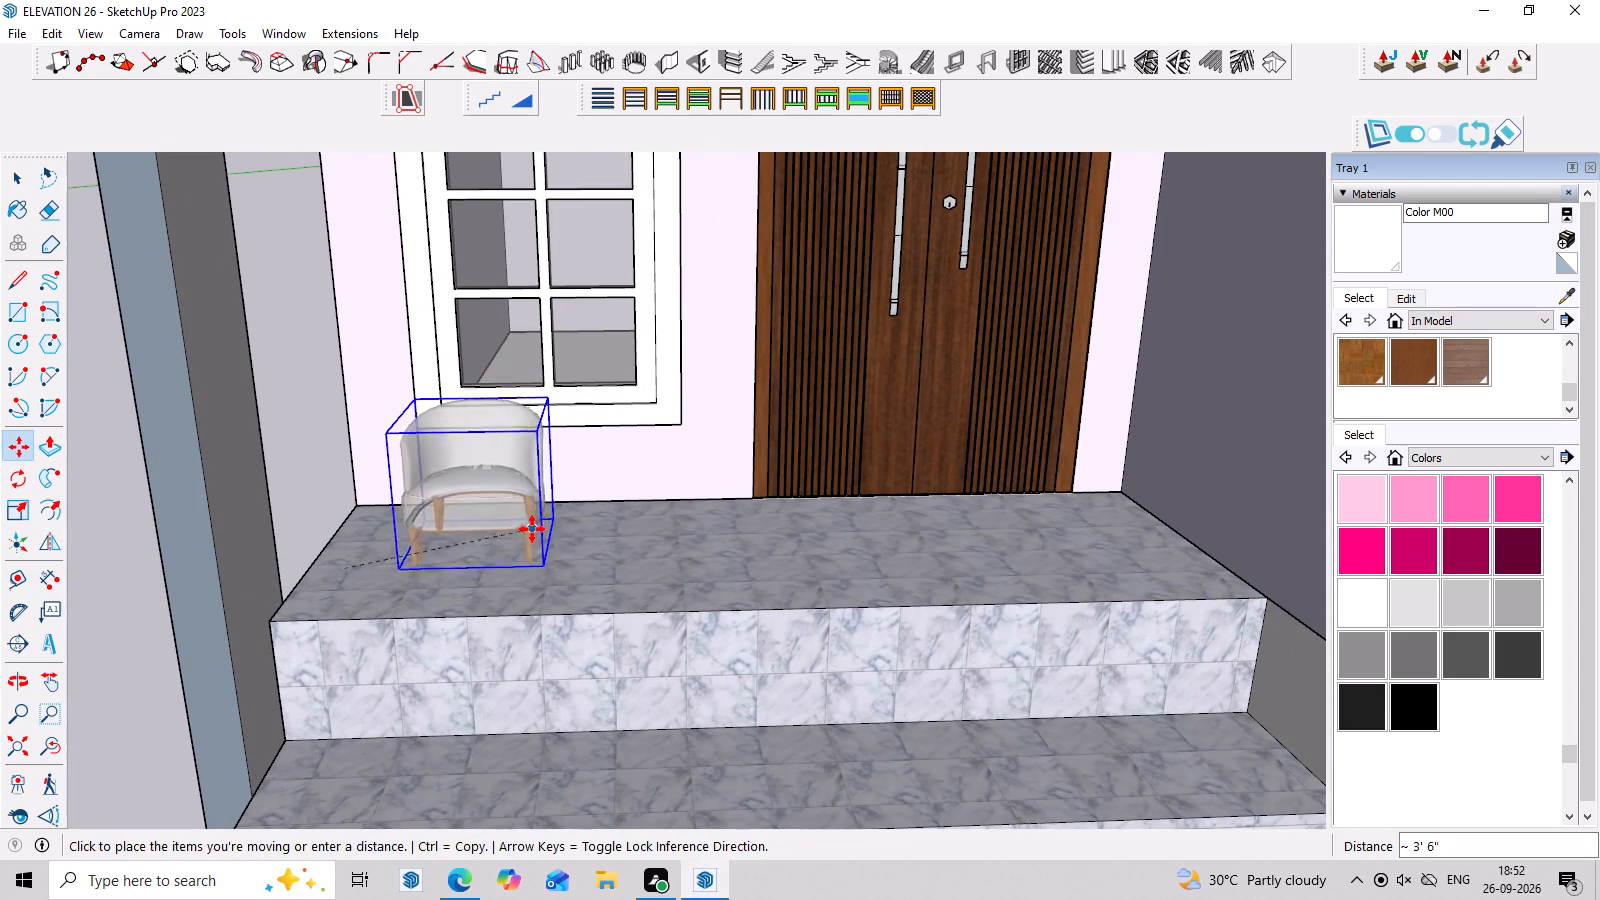
pyautogui.click(532, 529)
# Scale the chair taller along the blue axis, keeping its feet on the landing.
pyautogui.scroll(-3, 559, 570)
pyautogui.moveTo(570, 581); pyautogui.dragTo(778, 530, button='middle')
pyautogui.scroll(3, 582, 513)
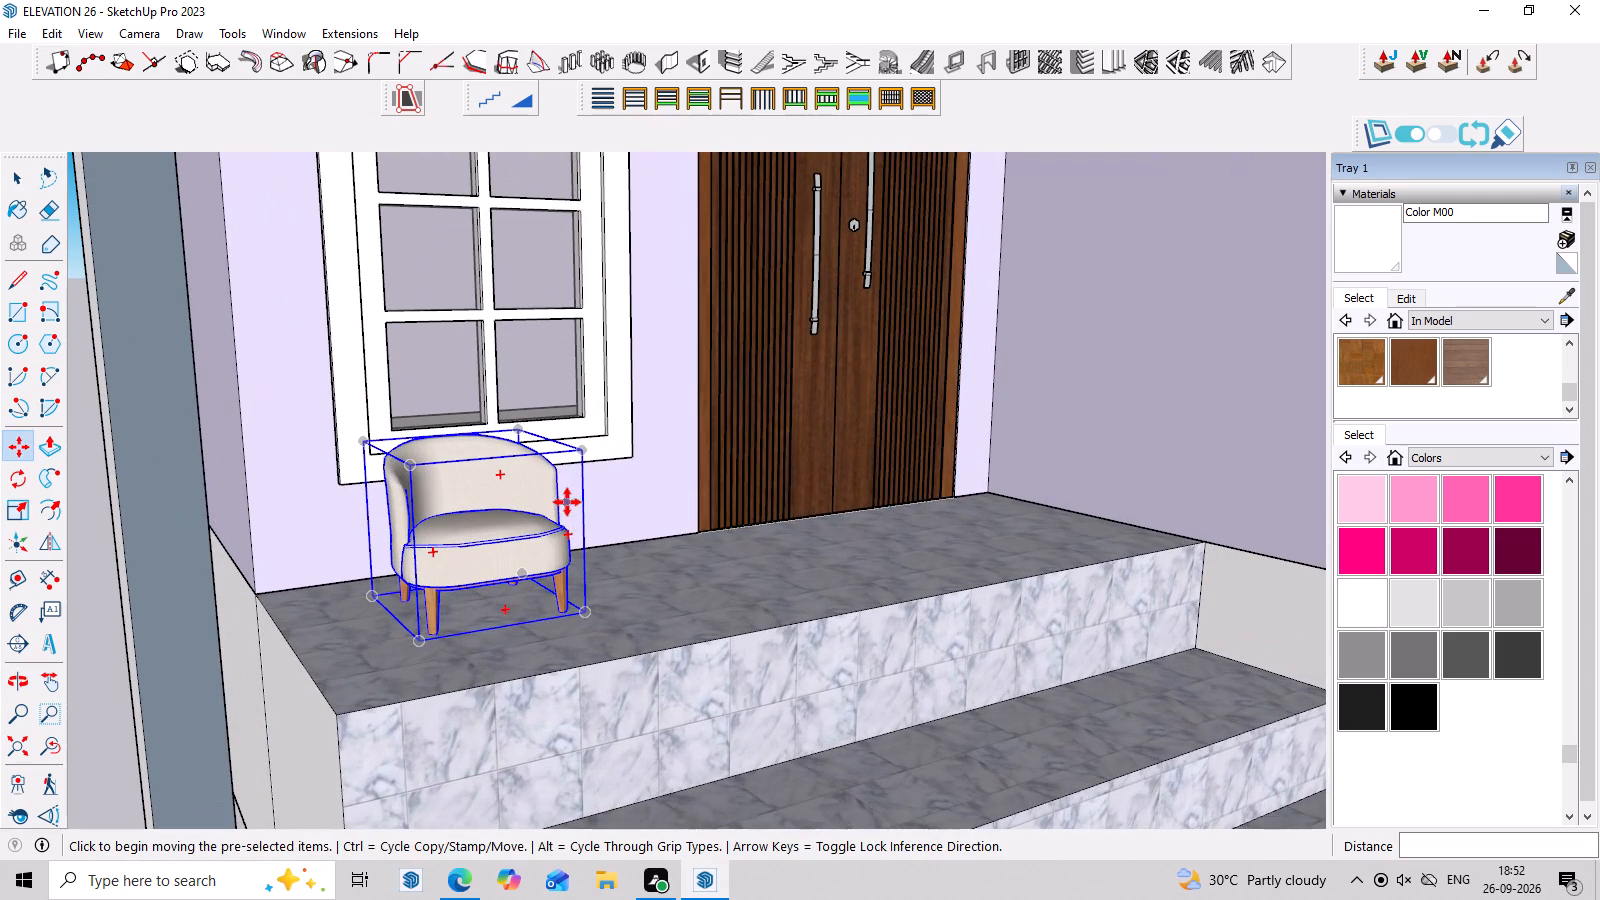
pyautogui.press('s')
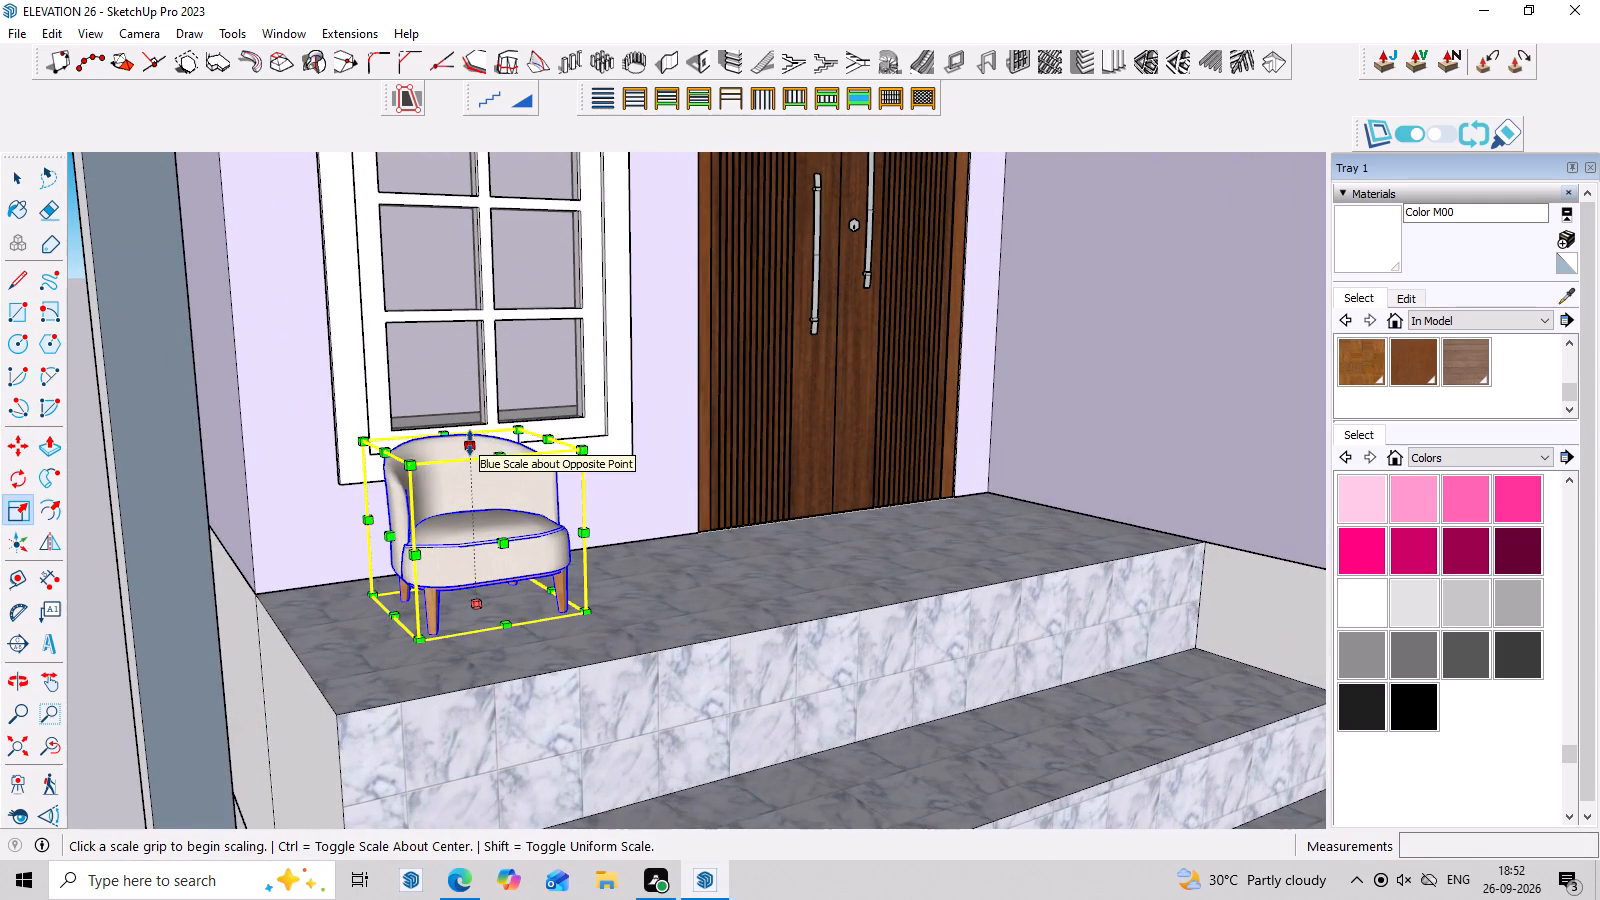
pyautogui.click(470, 443)
pyautogui.click(469, 316)
pyautogui.moveTo(564, 435); pyautogui.dragTo(292, 467, button='middle')
pyautogui.scroll(2, 445, 455)
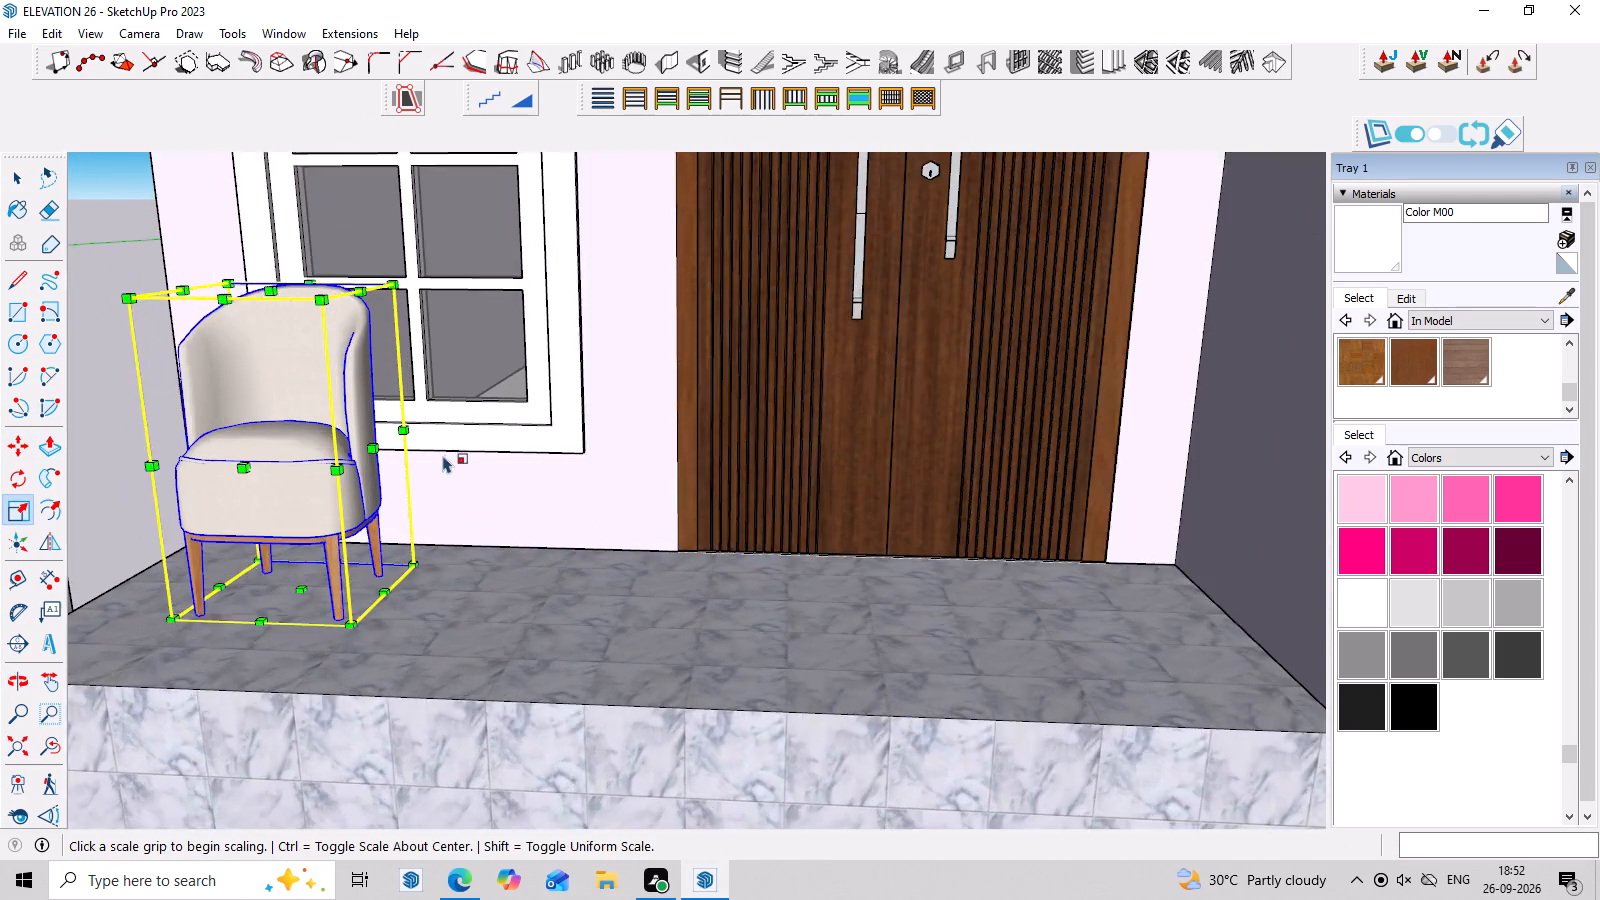
# Scale the chair's width along the red axis by about 1.80, then narrow it by about 0.74.
pyautogui.scroll(1, 443, 455)
pyautogui.click(371, 444)
pyautogui.click(561, 448)
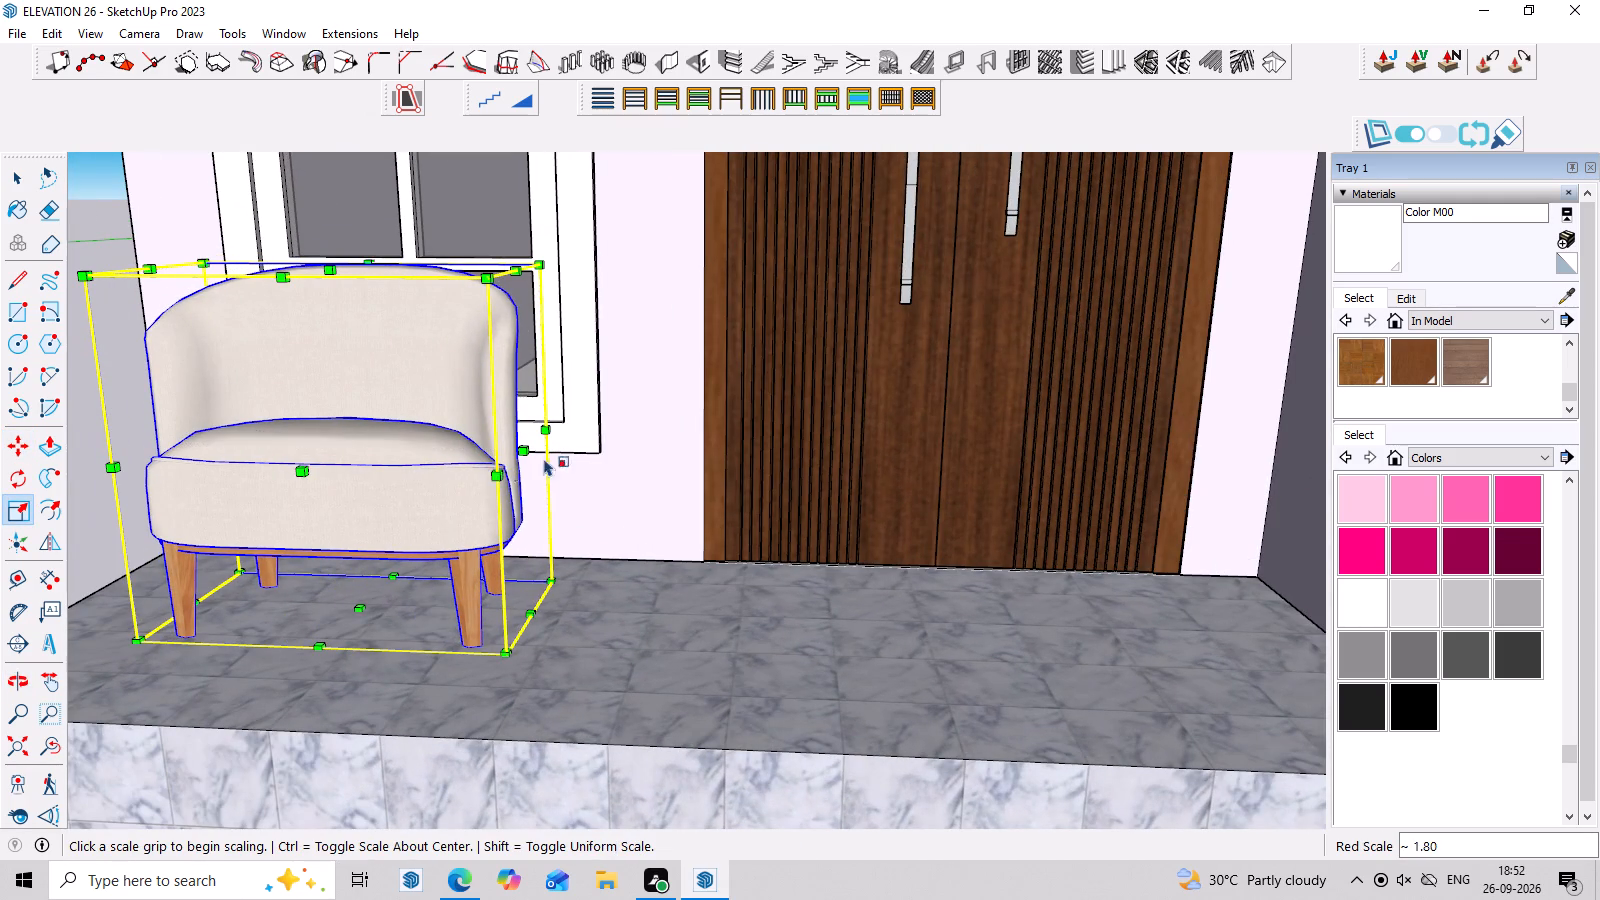
pyautogui.click(525, 450)
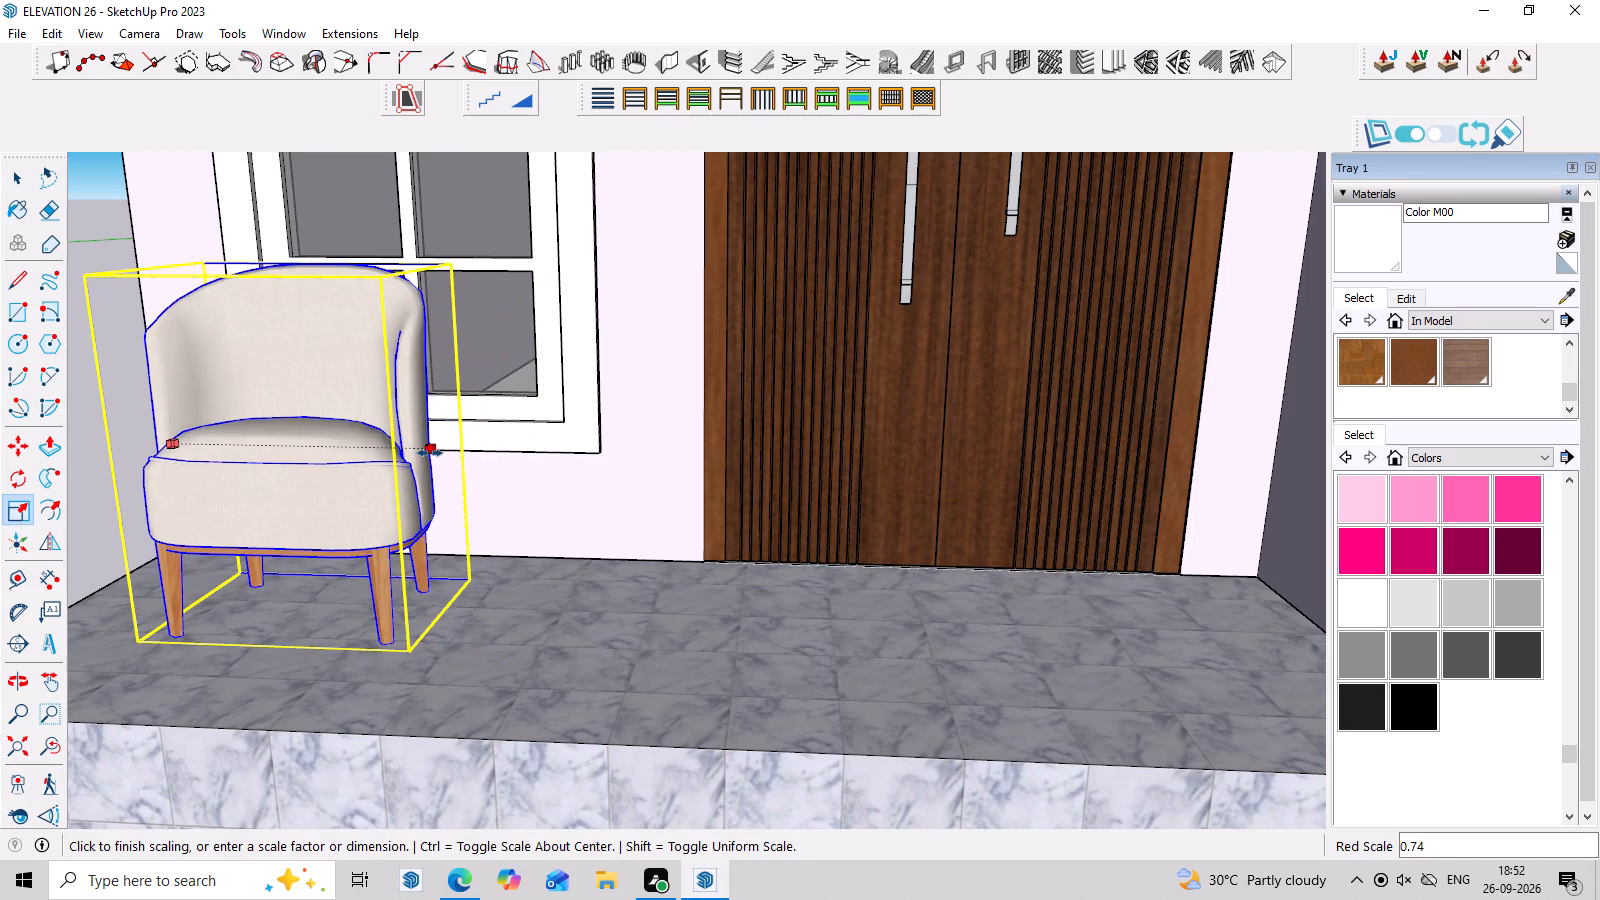
pyautogui.click(430, 453)
# Scale the chair's depth between its front and back by about 1.04.
pyautogui.scroll(-3, 329, 503)
pyautogui.moveTo(393, 537); pyautogui.dragTo(907, 501, button='middle')
pyautogui.scroll(2, 553, 581)
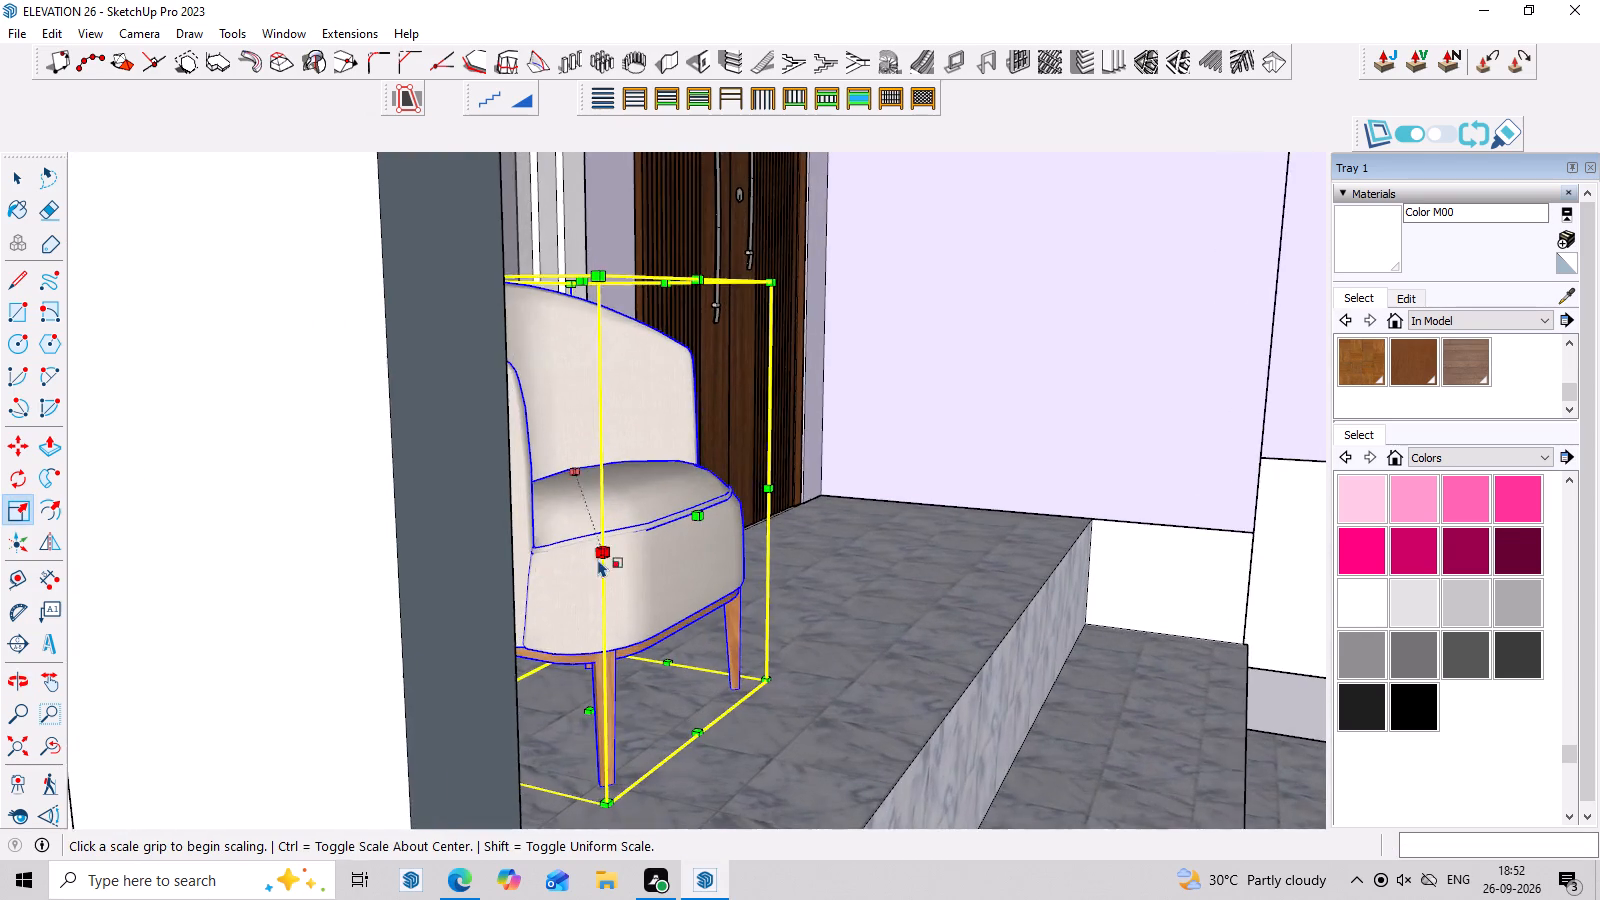
pyautogui.scroll(-1, 594, 559)
pyautogui.moveTo(535, 567); pyautogui.dragTo(425, 568, button='middle')
pyautogui.moveTo(457, 524); pyautogui.dragTo(443, 529)
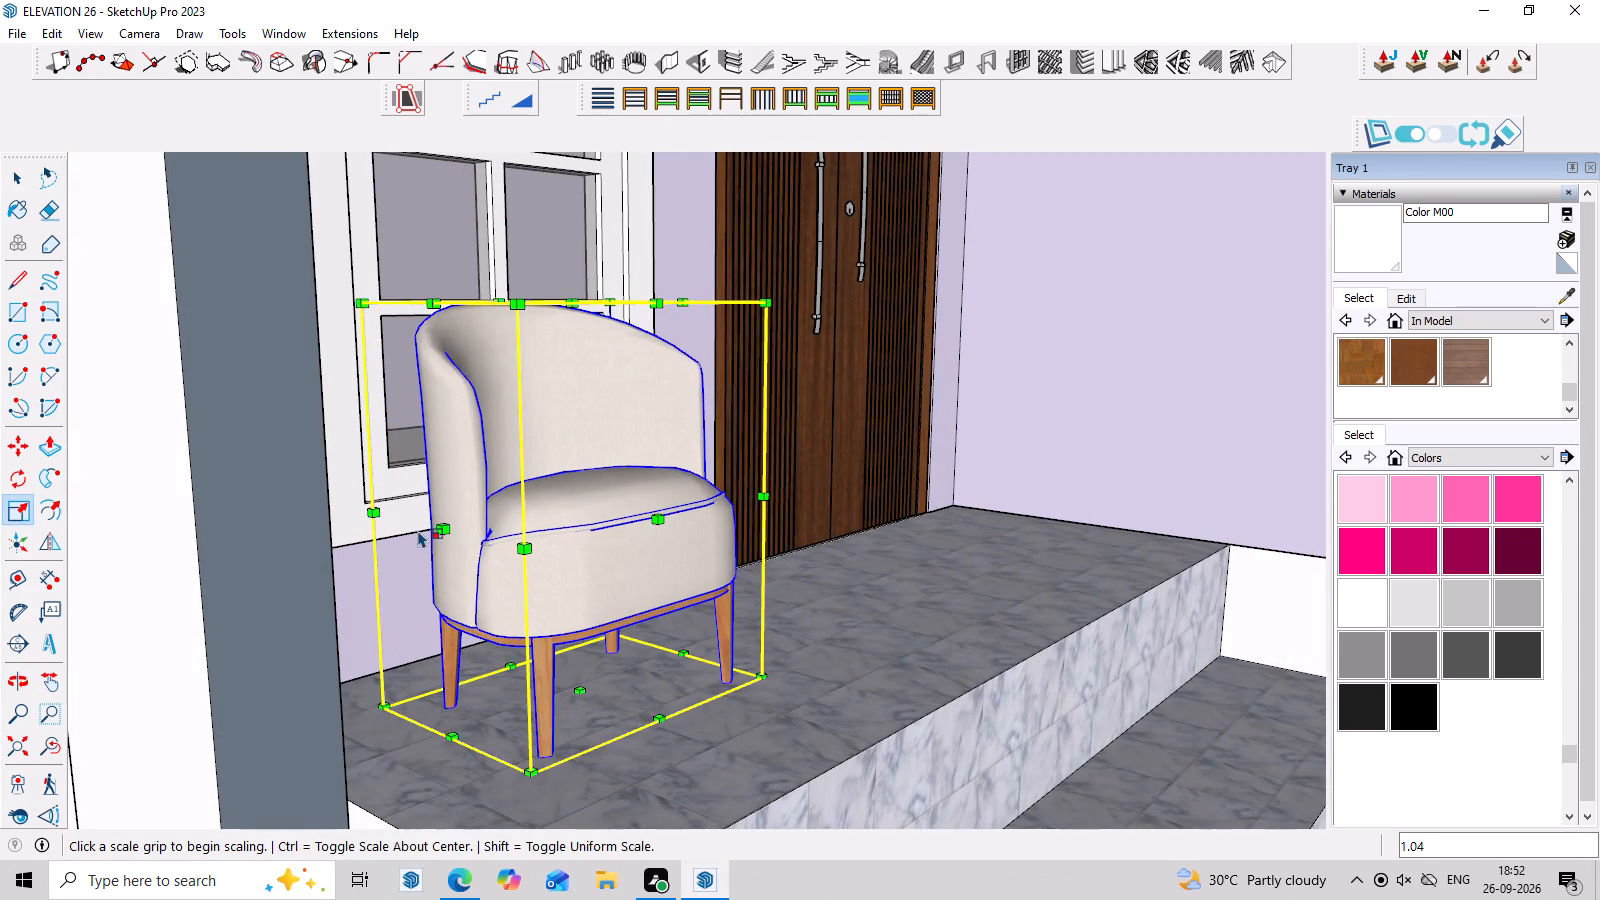
pyautogui.click(418, 530)
pyautogui.scroll(-9, 710, 582)
pyautogui.moveTo(671, 523); pyautogui.dragTo(493, 528, button='middle')
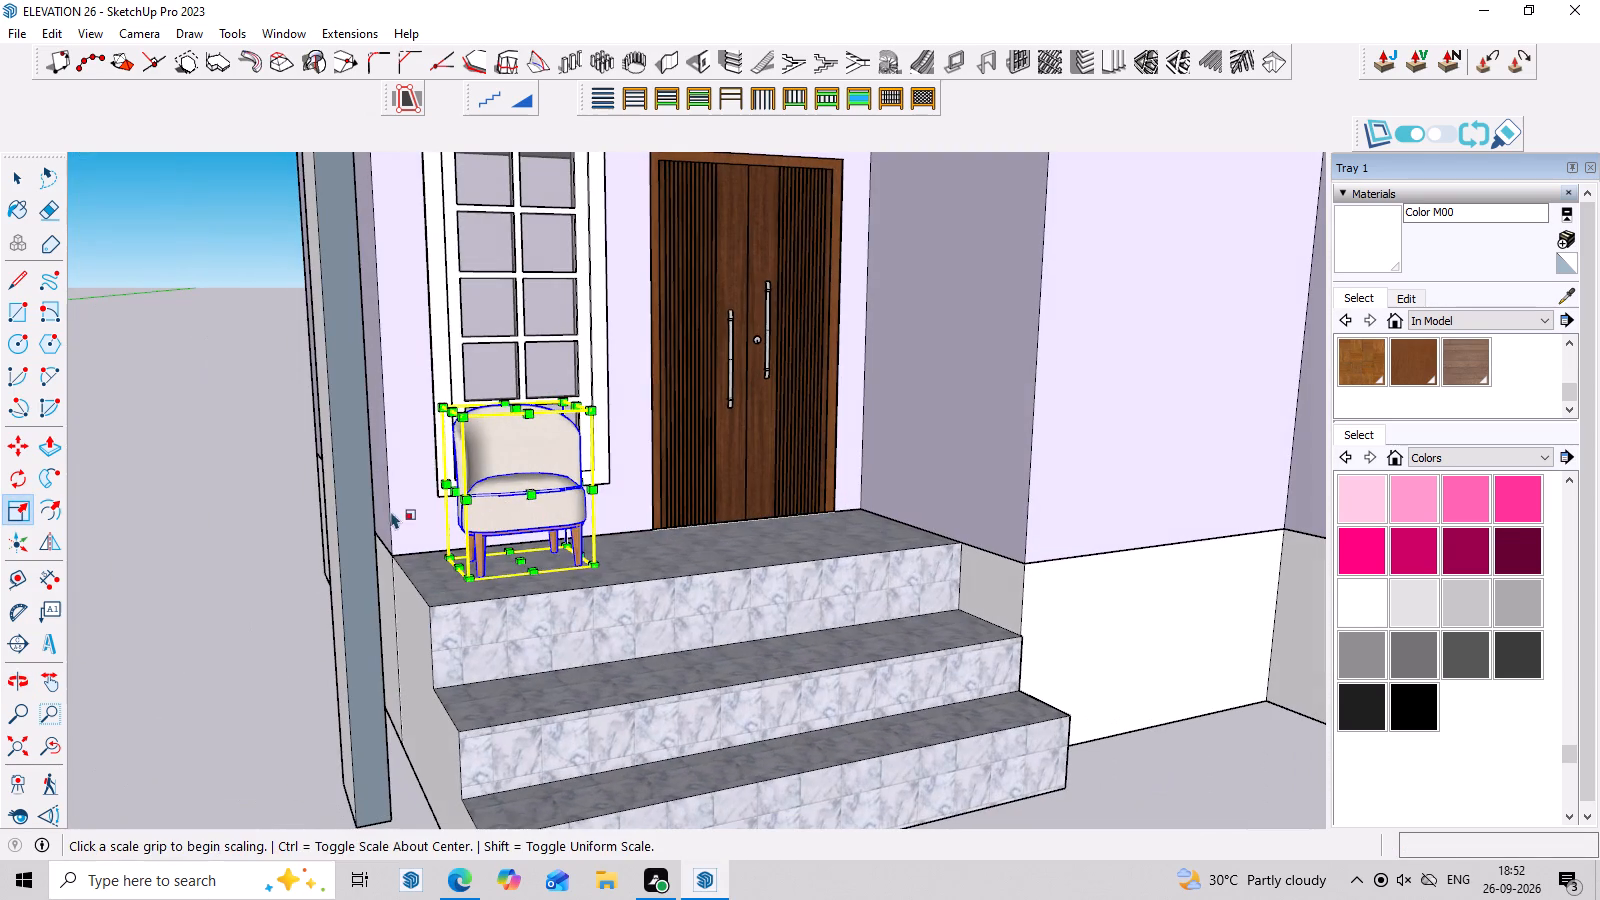
# Examine the whole house front from several angles, including the porch chair, entrance steps, balcony, roof edges and framed ground-floor window.
pyautogui.press('space')
pyautogui.click(241, 448)
pyautogui.scroll(-11, 212, 442)
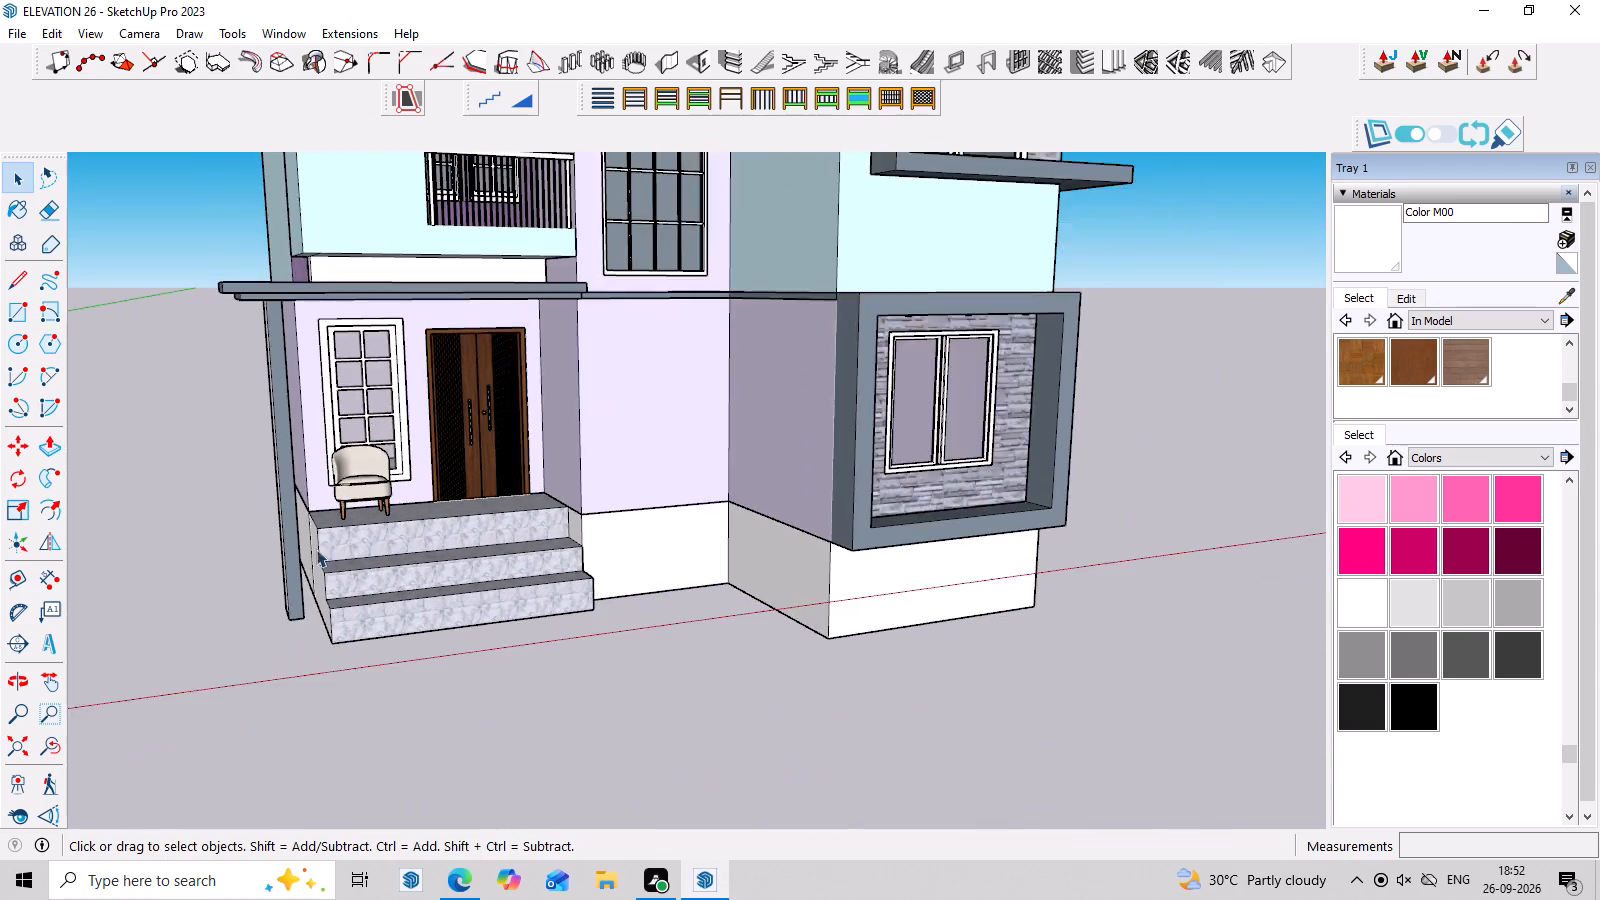
pyautogui.scroll(-4, 316, 549)
pyautogui.moveTo(660, 635); pyautogui.dragTo(555, 646, button='middle')
pyautogui.scroll(3, 768, 634)
pyautogui.moveTo(770, 631); pyautogui.dragTo(765, 566, button='middle')
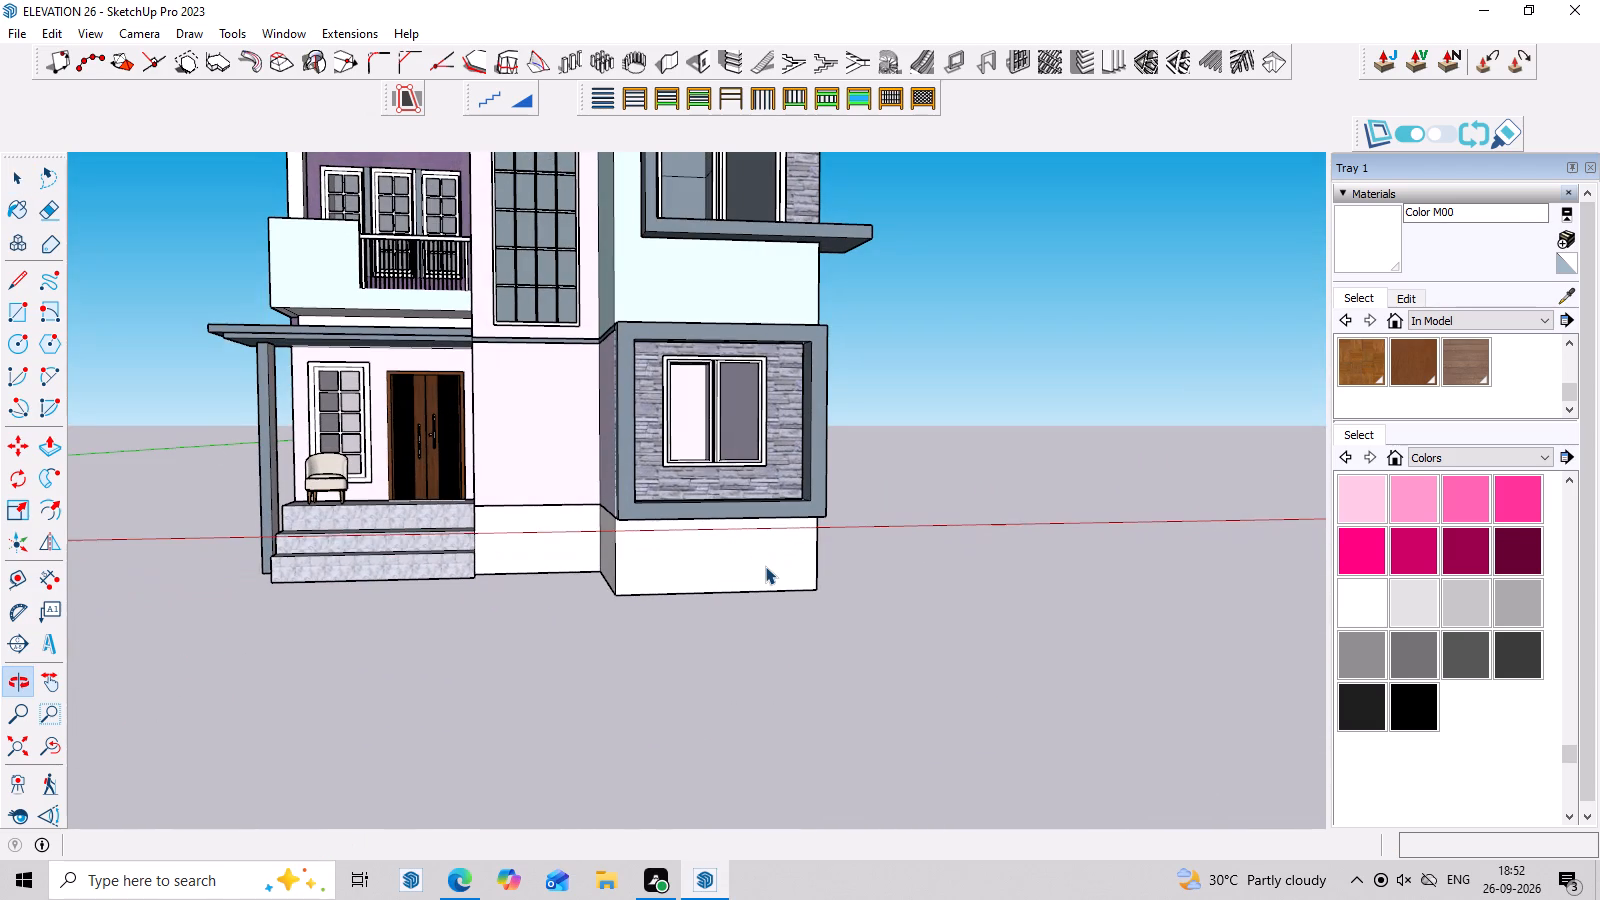
pyautogui.scroll(-4, 765, 566)
pyautogui.moveTo(767, 566); pyautogui.dragTo(771, 529, button='middle')
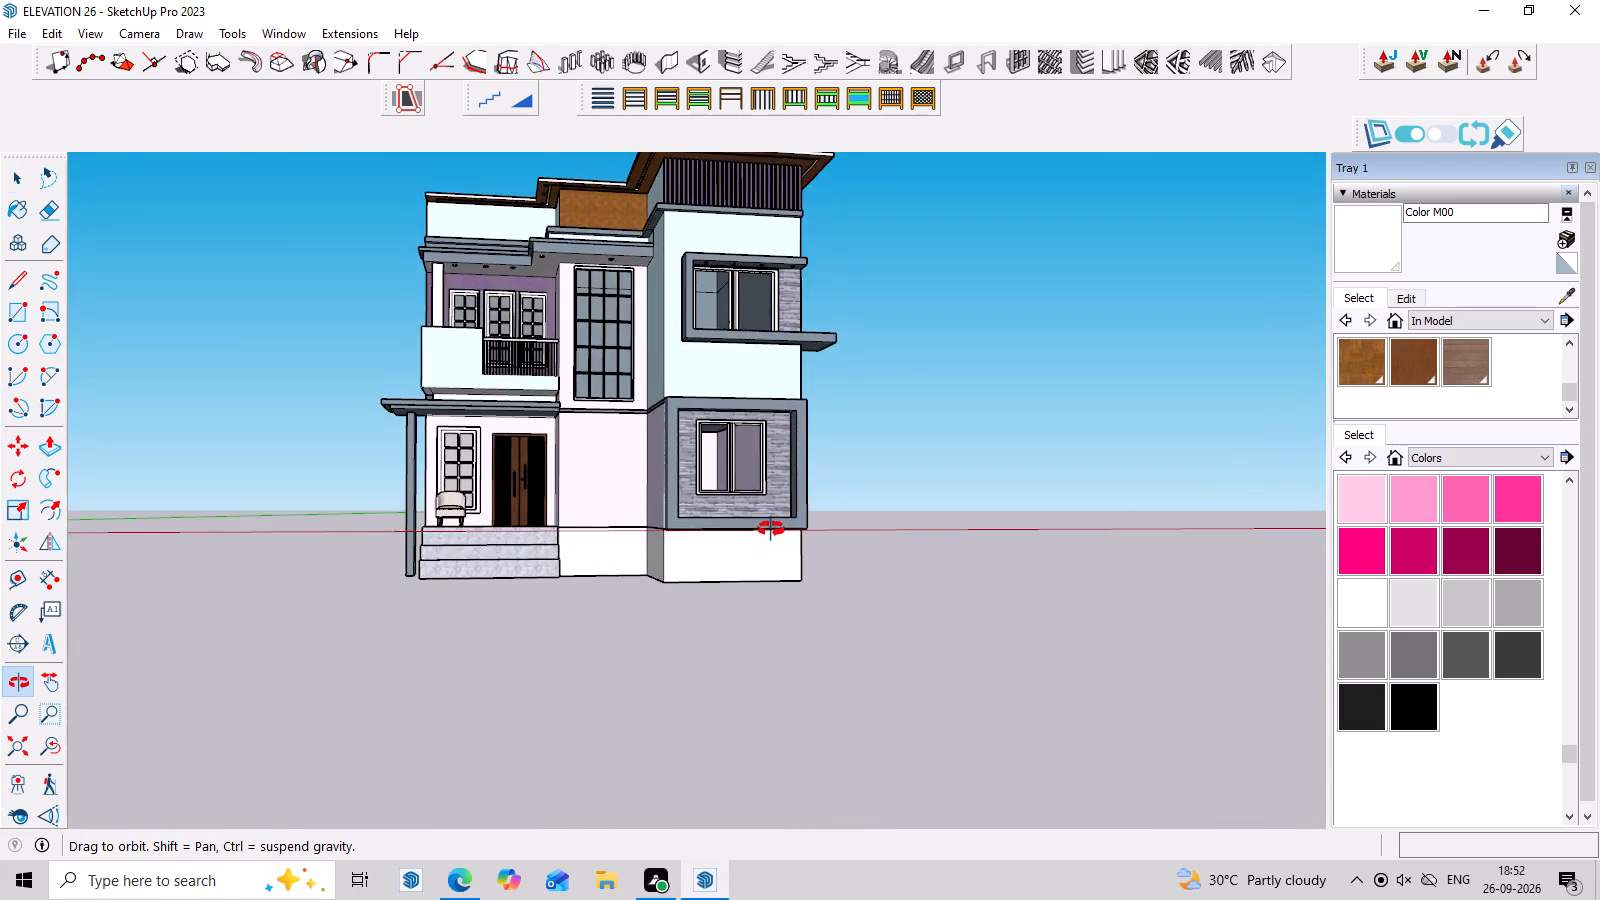
pyautogui.moveTo(771, 529); pyautogui.dragTo(710, 595, button='middle')
pyautogui.scroll(6, 520, 500)
pyautogui.moveTo(502, 545); pyautogui.dragTo(510, 444, button='middle')
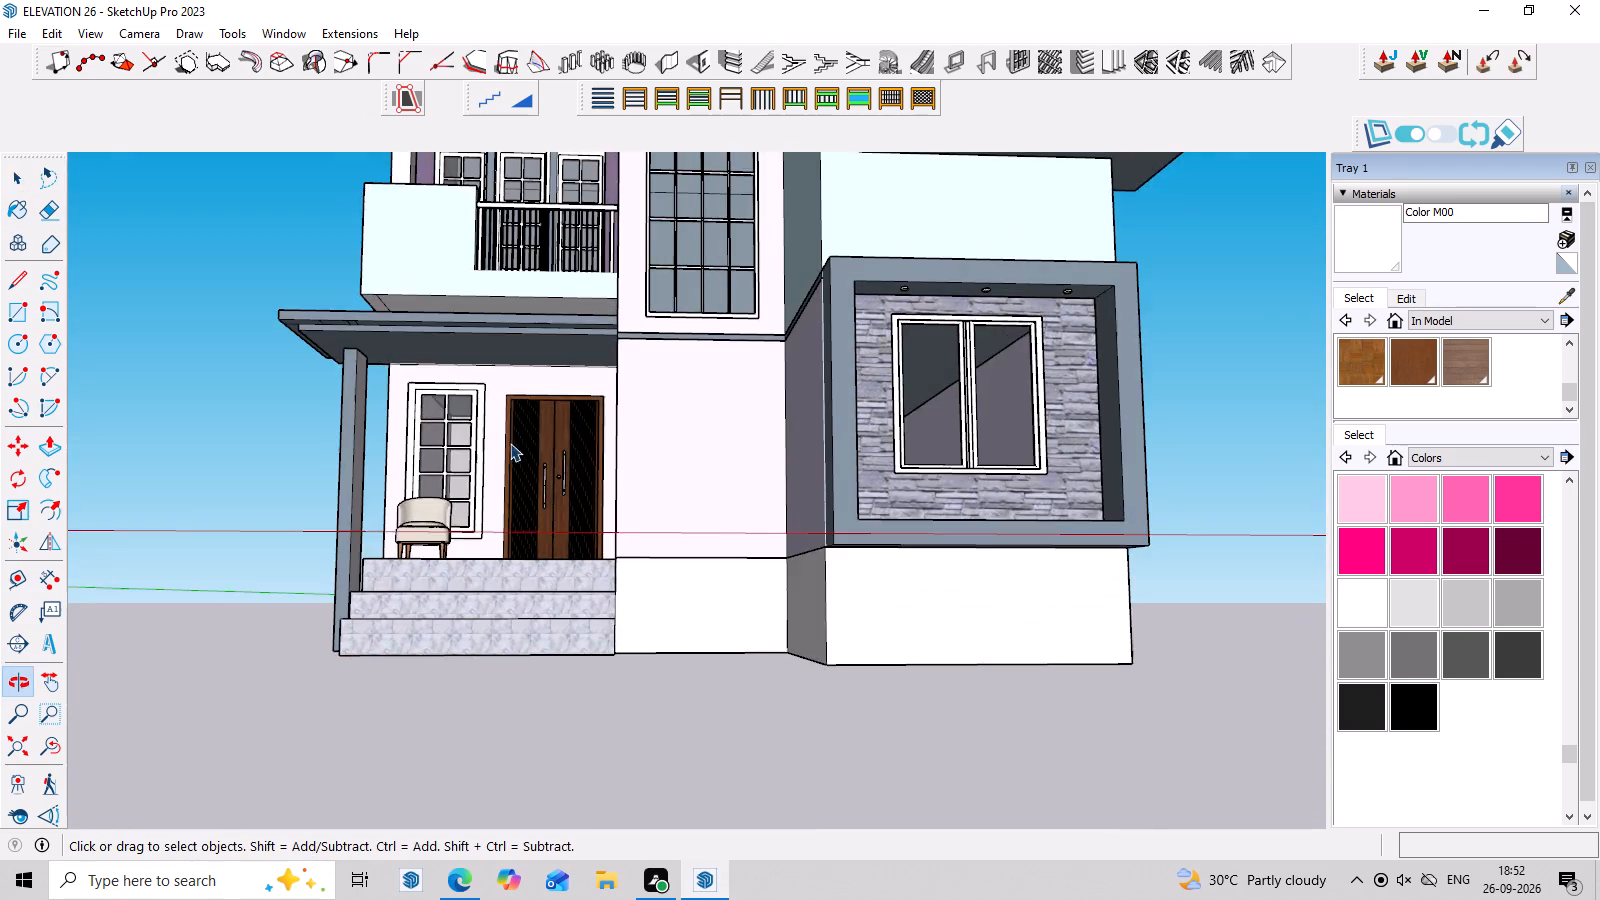
pyautogui.scroll(-10, 446, 443)
pyautogui.scroll(6, 740, 142)
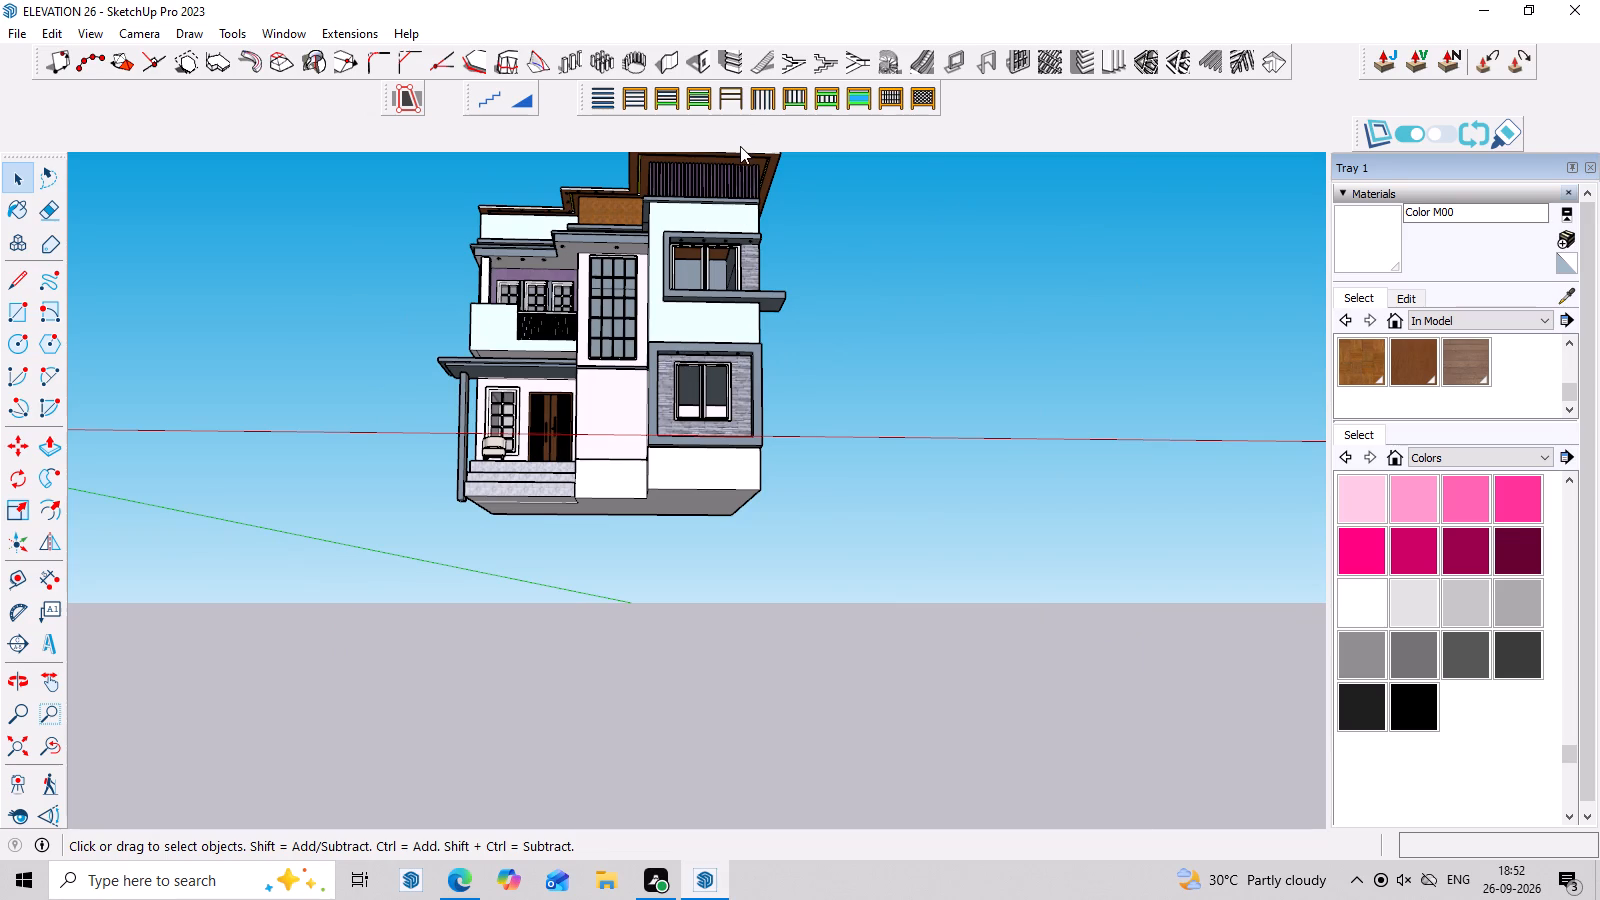
pyautogui.scroll(3, 740, 146)
pyautogui.moveTo(755, 173); pyautogui.dragTo(745, 275, button='middle')
pyautogui.scroll(6, 760, 207)
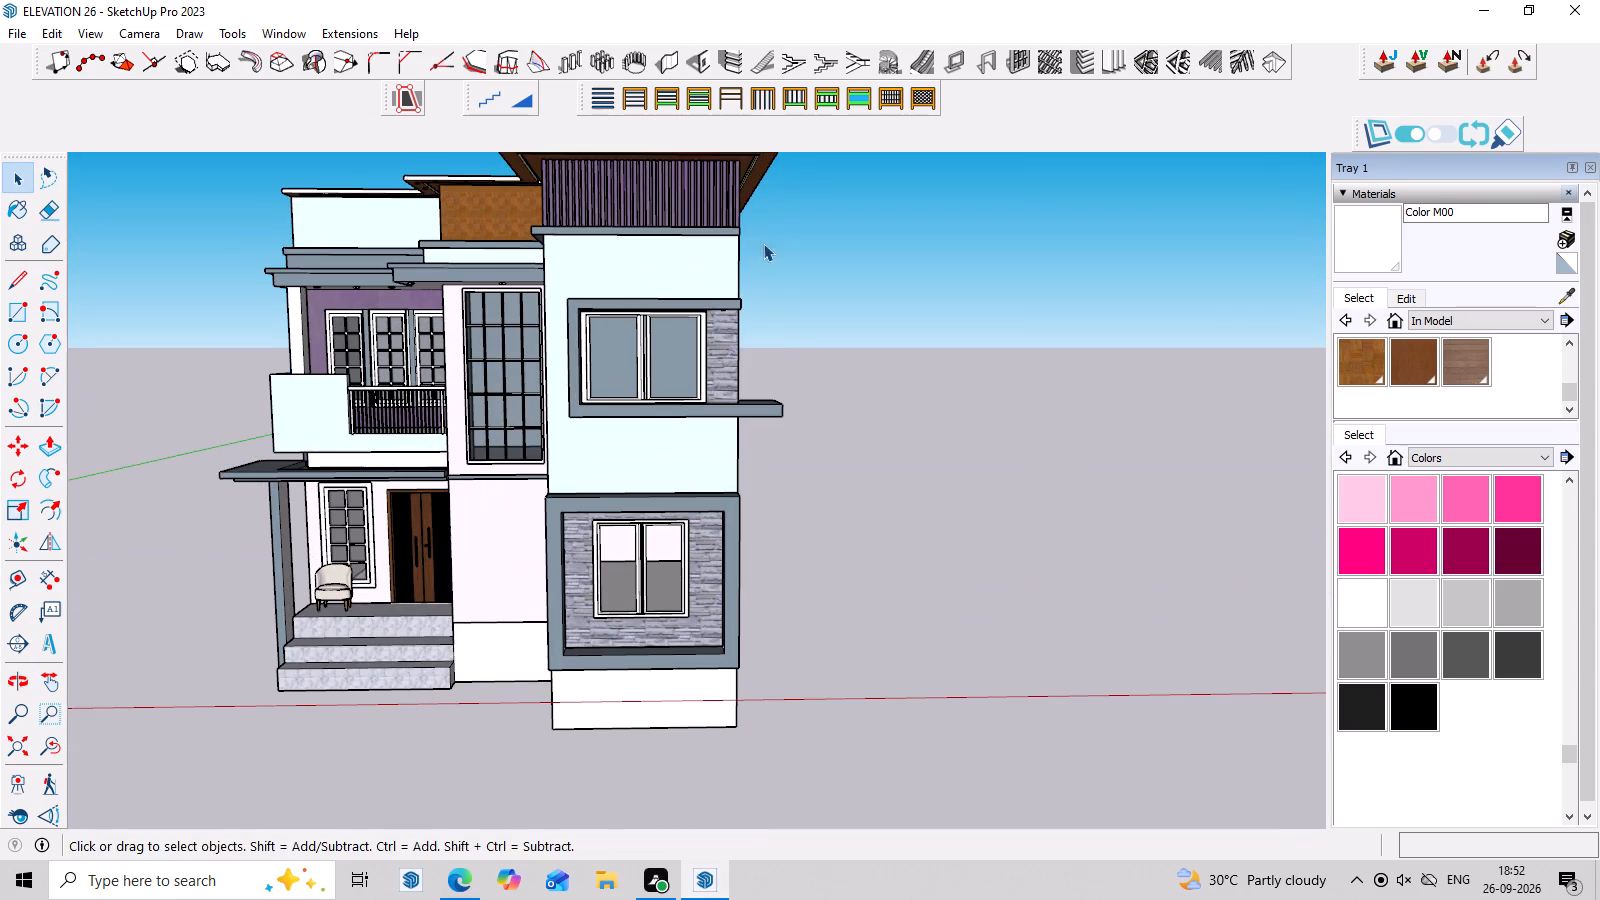
pyautogui.moveTo(790, 454); pyautogui.dragTo(799, 420, button='middle')
pyautogui.scroll(-6, 789, 464)
pyautogui.scroll(5, 606, 145)
pyautogui.moveTo(664, 303); pyautogui.dragTo(757, 226, button='middle')
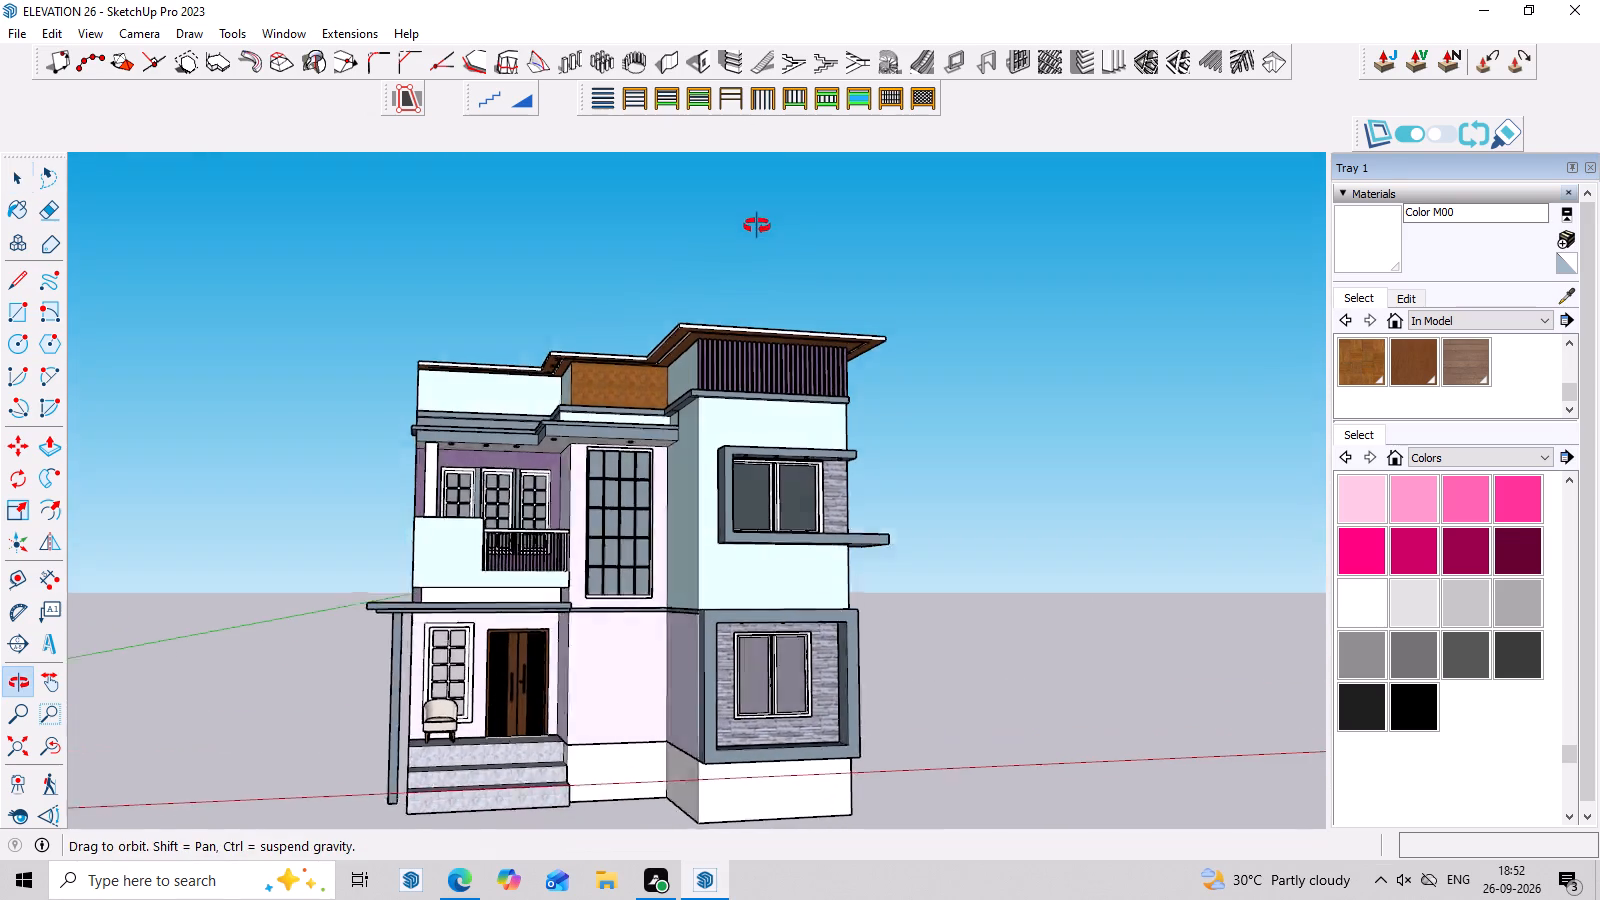
pyautogui.moveTo(757, 226); pyautogui.dragTo(758, 225, button='middle')
pyautogui.scroll(3, 567, 617)
pyautogui.scroll(-7, 544, 661)
pyautogui.moveTo(835, 671); pyautogui.dragTo(705, 702, button='middle')
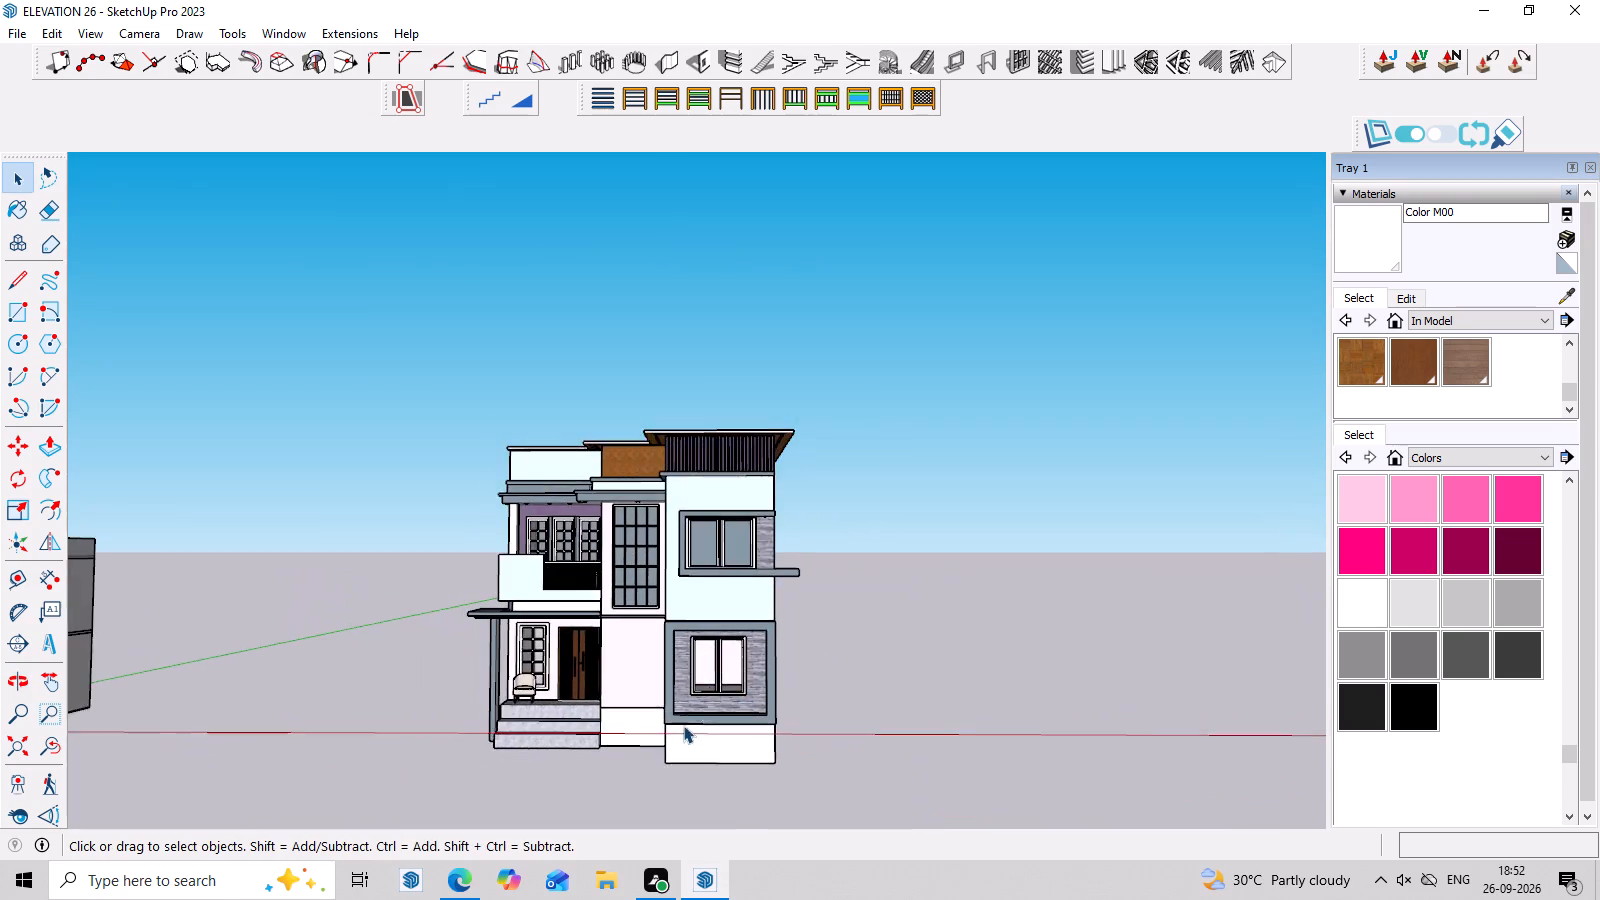
pyautogui.scroll(5, 680, 730)
pyautogui.moveTo(673, 749); pyautogui.dragTo(734, 793, button='middle')
pyautogui.scroll(3, 554, 746)
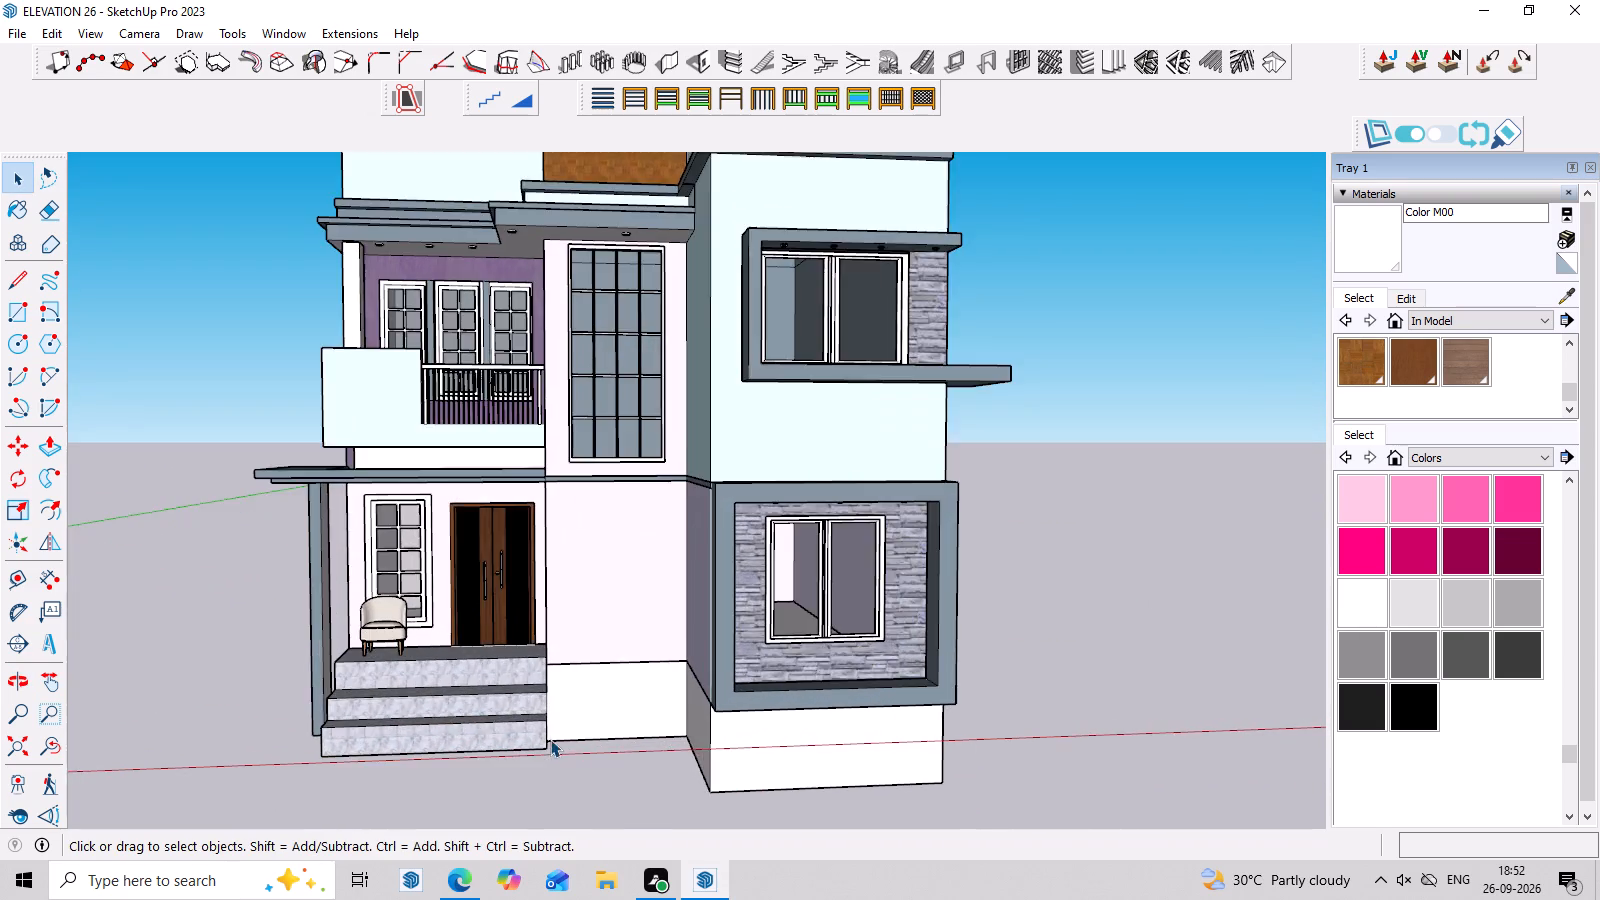
pyautogui.scroll(2, 550, 739)
pyautogui.moveTo(693, 727); pyautogui.dragTo(693, 796, button='middle')
pyautogui.scroll(-7, 705, 743)
pyautogui.moveTo(768, 367); pyautogui.dragTo(784, 276, button='middle')
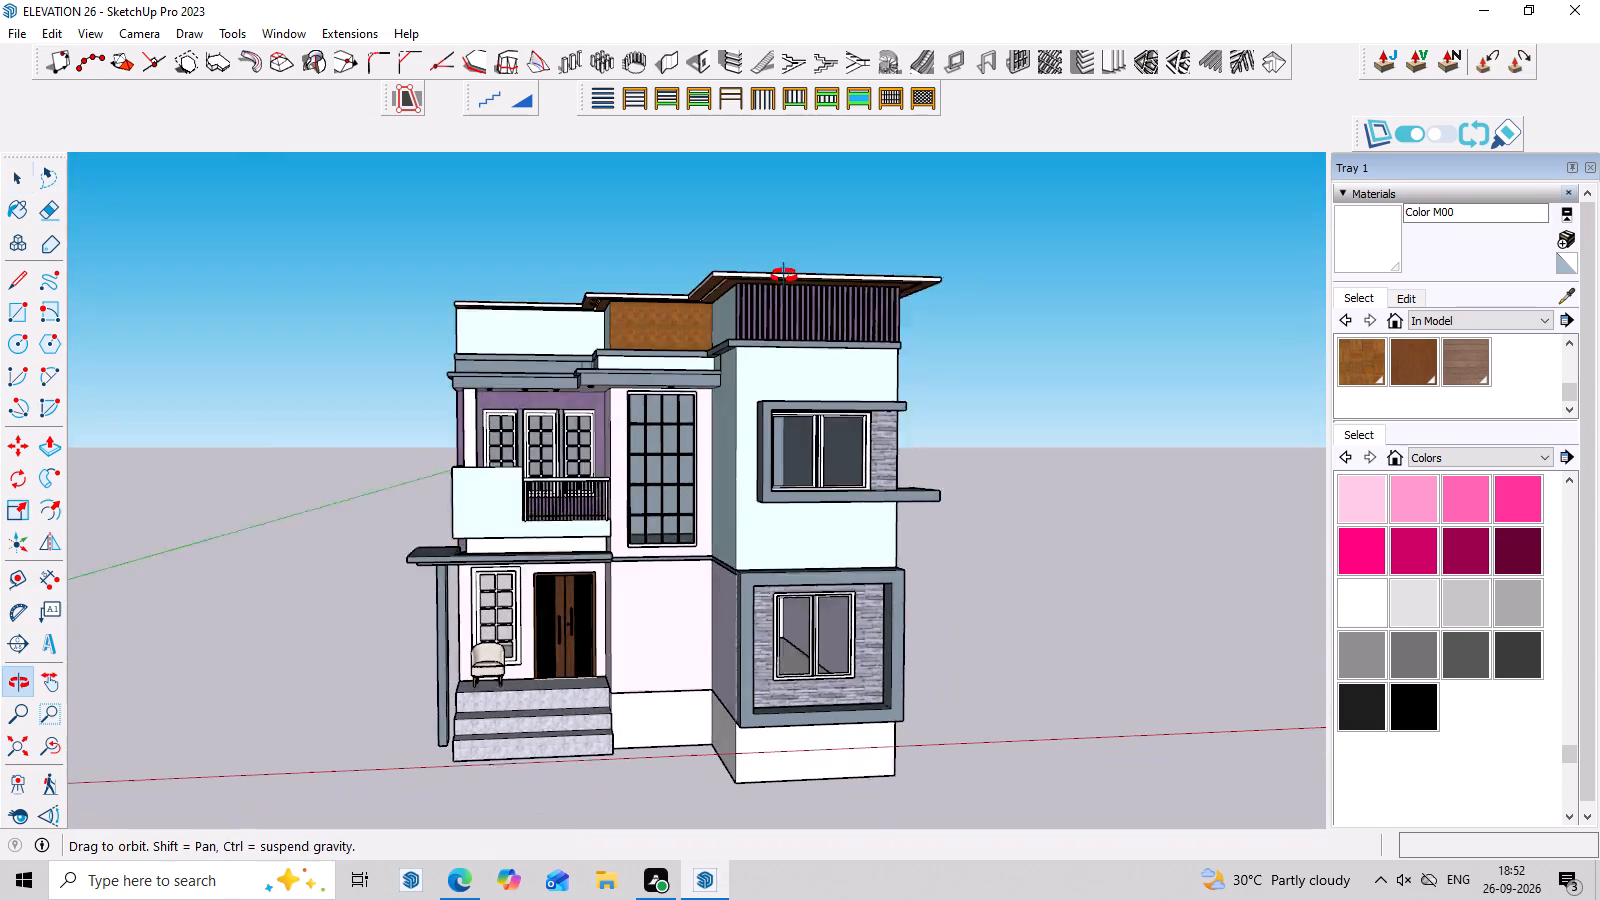
pyautogui.moveTo(784, 276); pyautogui.dragTo(785, 268, button='middle')
pyautogui.scroll(3, 784, 359)
pyautogui.moveTo(806, 371); pyautogui.dragTo(817, 460, button='middle')
pyautogui.scroll(3, 698, 443)
pyautogui.moveTo(653, 416); pyautogui.dragTo(704, 323, button='middle')
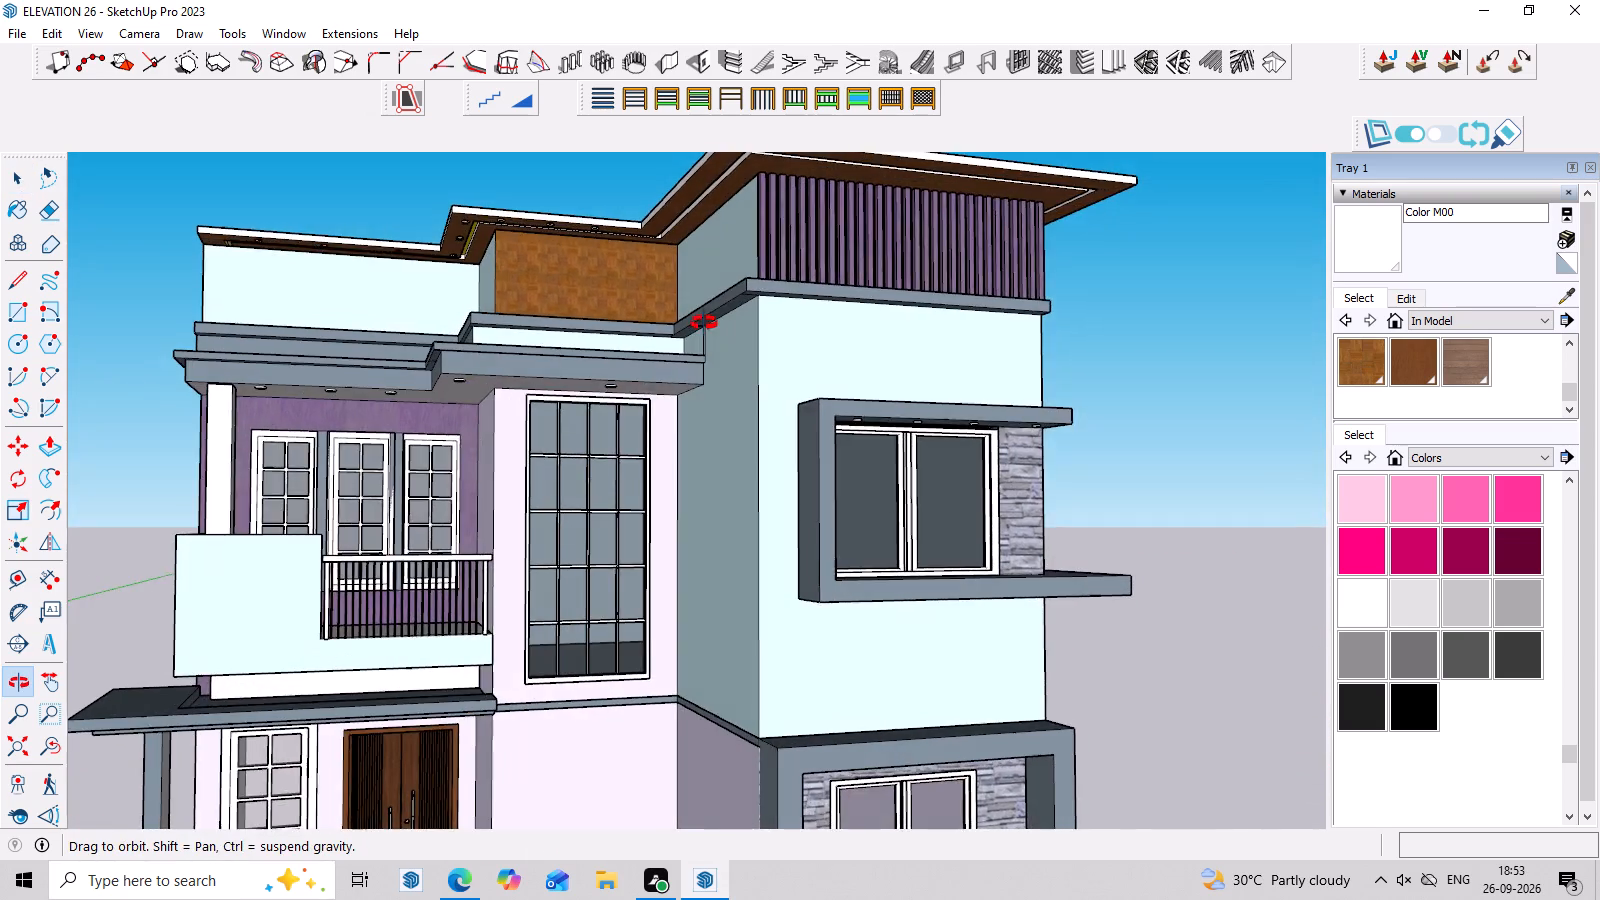
pyautogui.moveTo(704, 323); pyautogui.dragTo(704, 353, button='middle')
pyautogui.scroll(-6, 704, 342)
pyautogui.moveTo(722, 420); pyautogui.dragTo(711, 495, button='middle')
pyautogui.scroll(2, 683, 624)
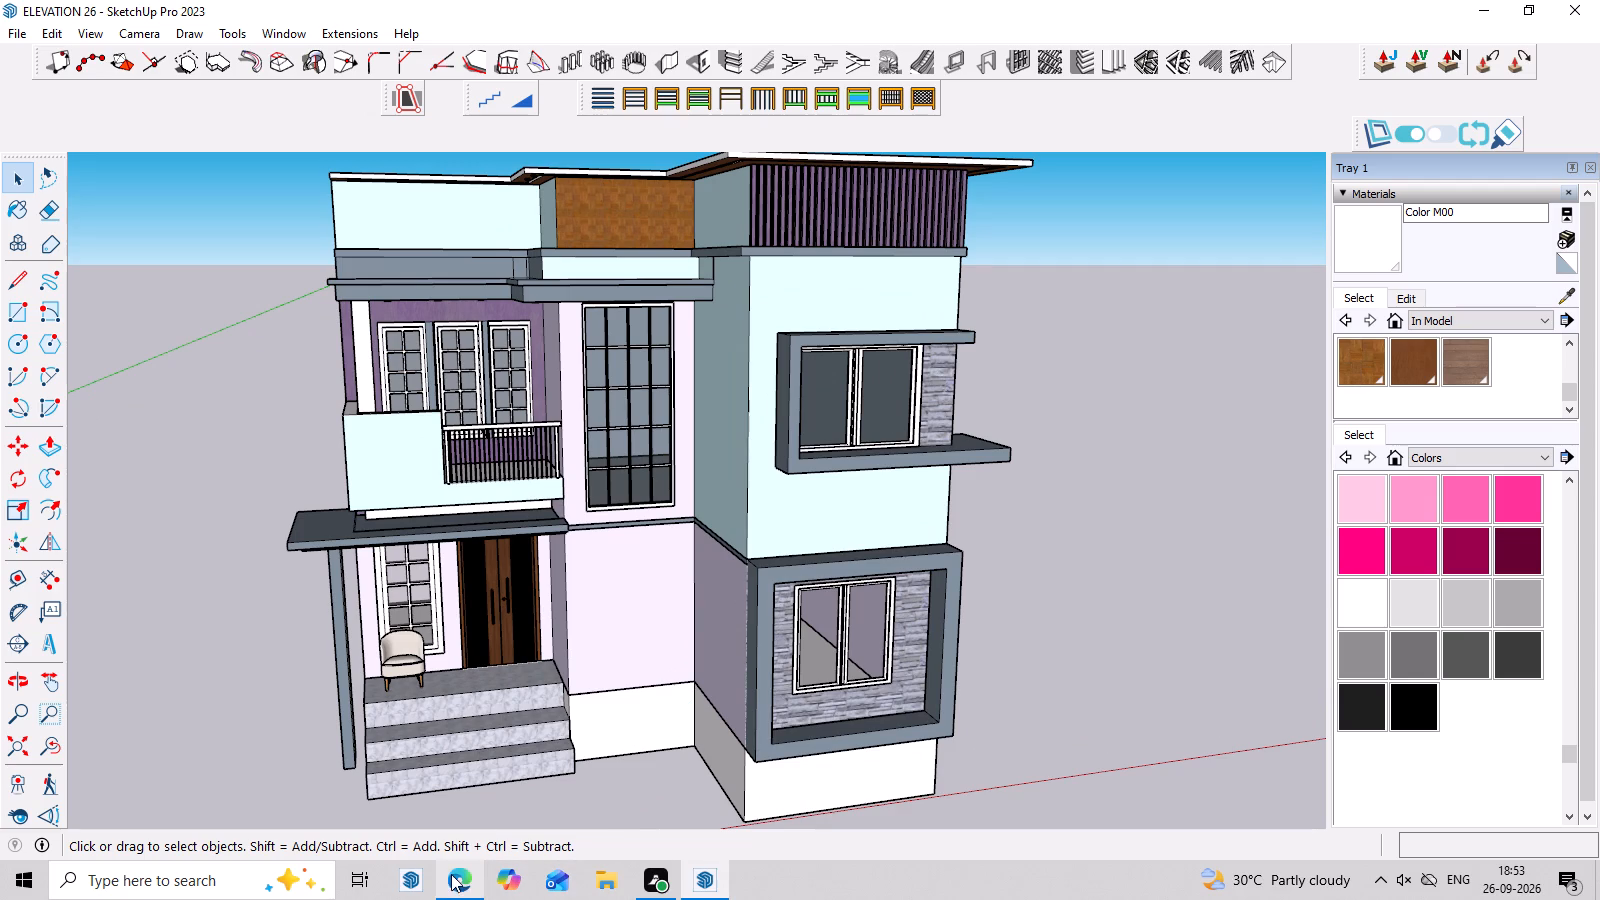
pyautogui.moveTo(879, 747); pyautogui.dragTo(736, 736, button='middle')
pyautogui.scroll(7, 793, 744)
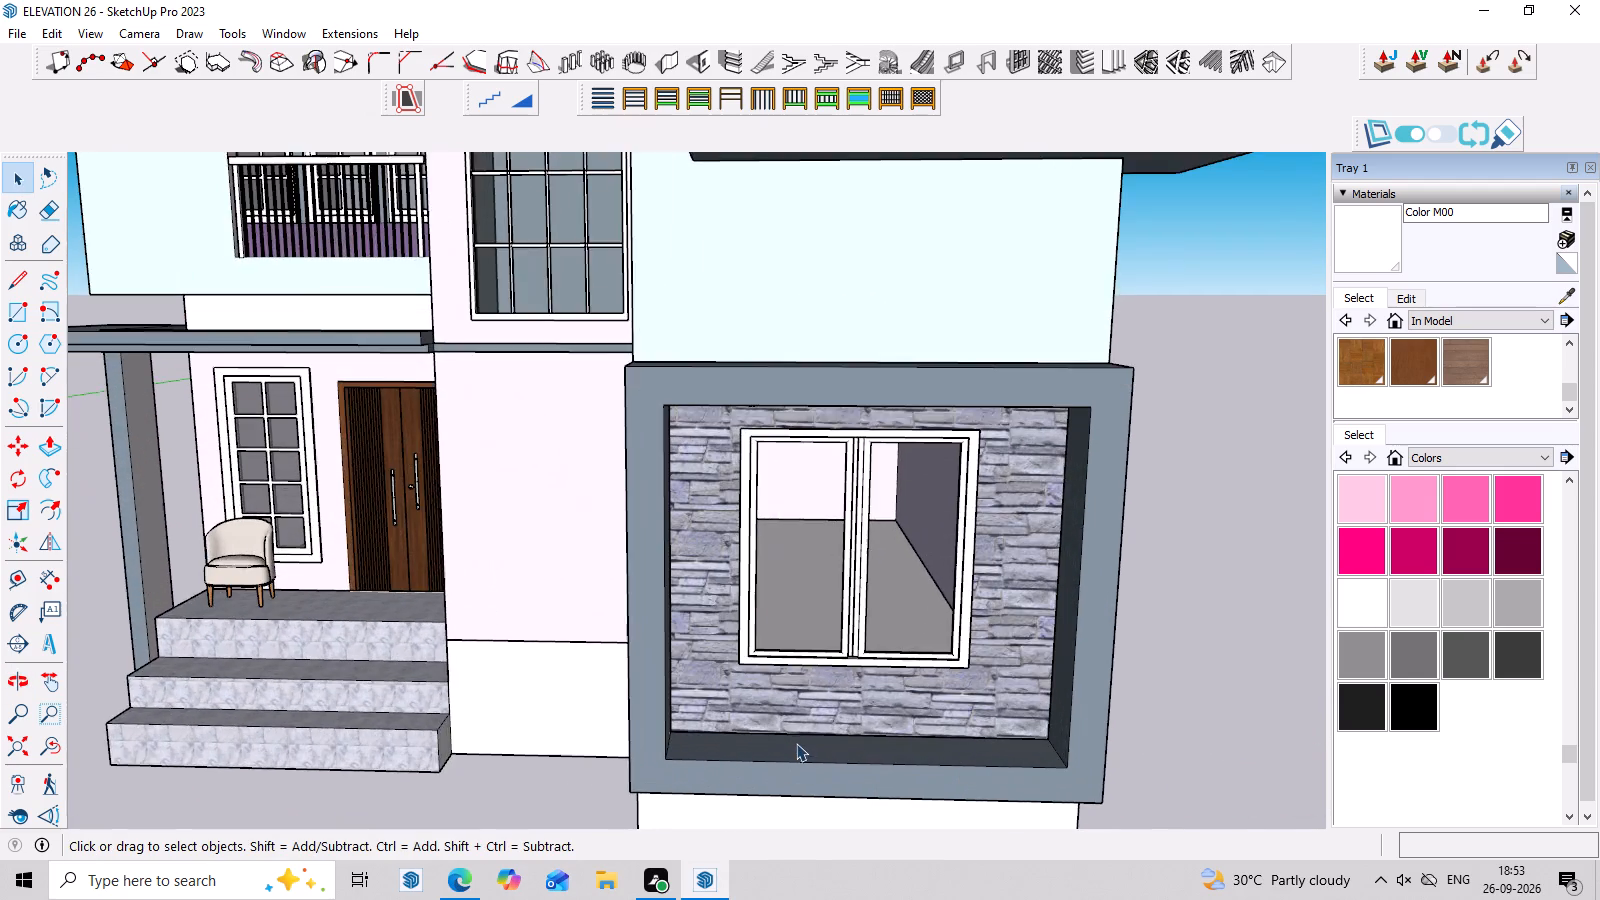
pyautogui.scroll(3, 796, 742)
# Switch to the 3D Warehouse page in Edge and search the models for GRASS.
pyautogui.click(457, 881)
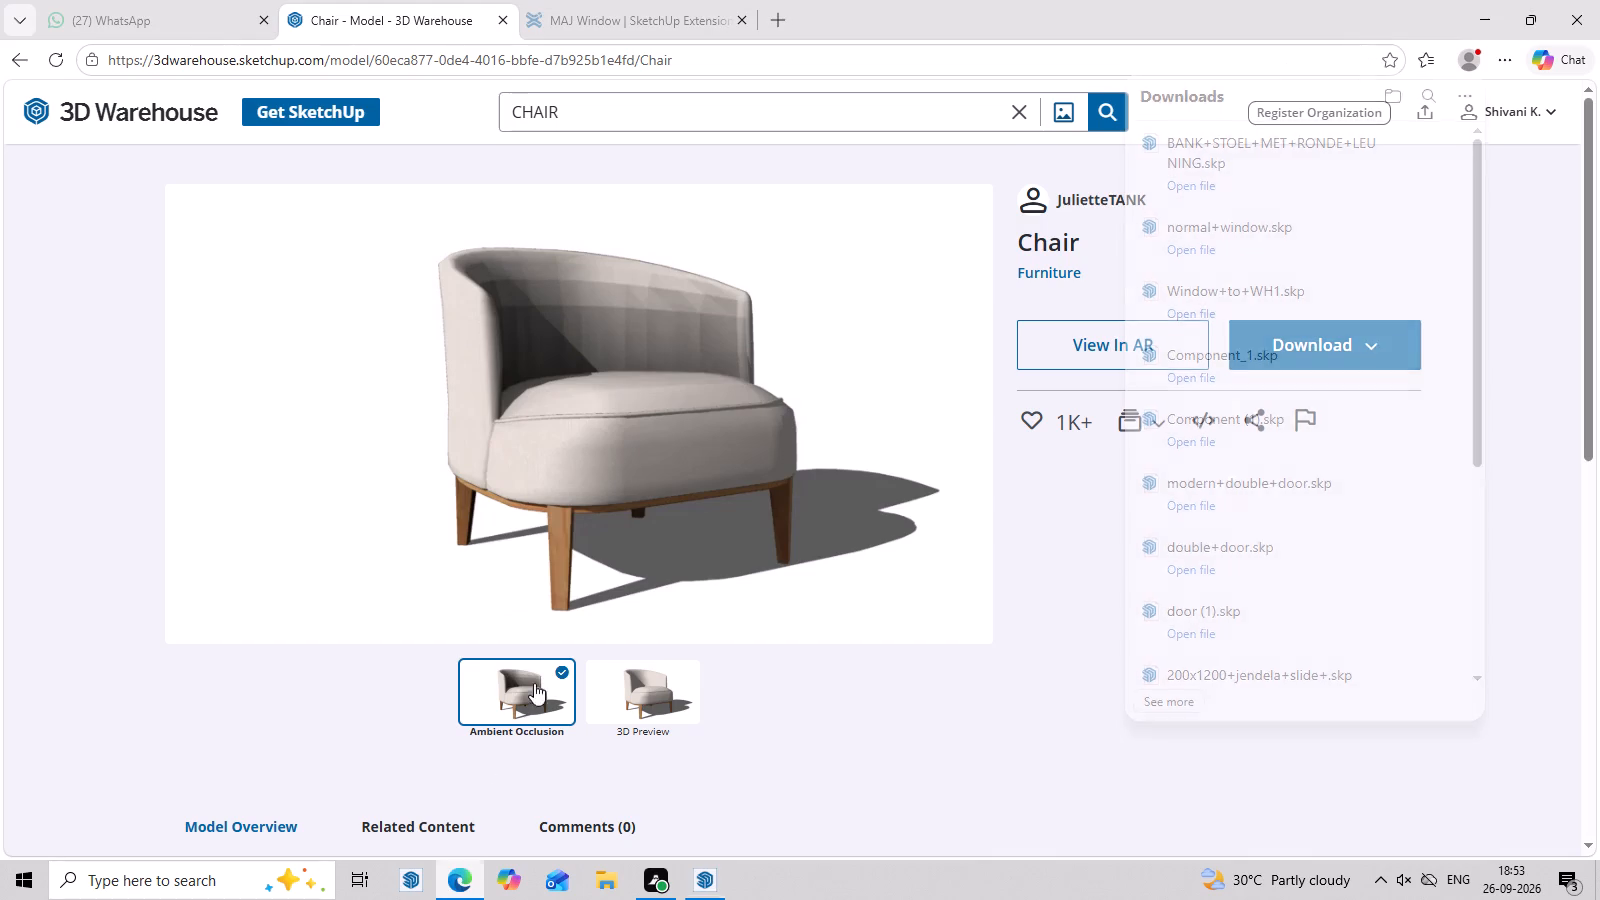
pyautogui.click(640, 131)
pyautogui.click(644, 110)
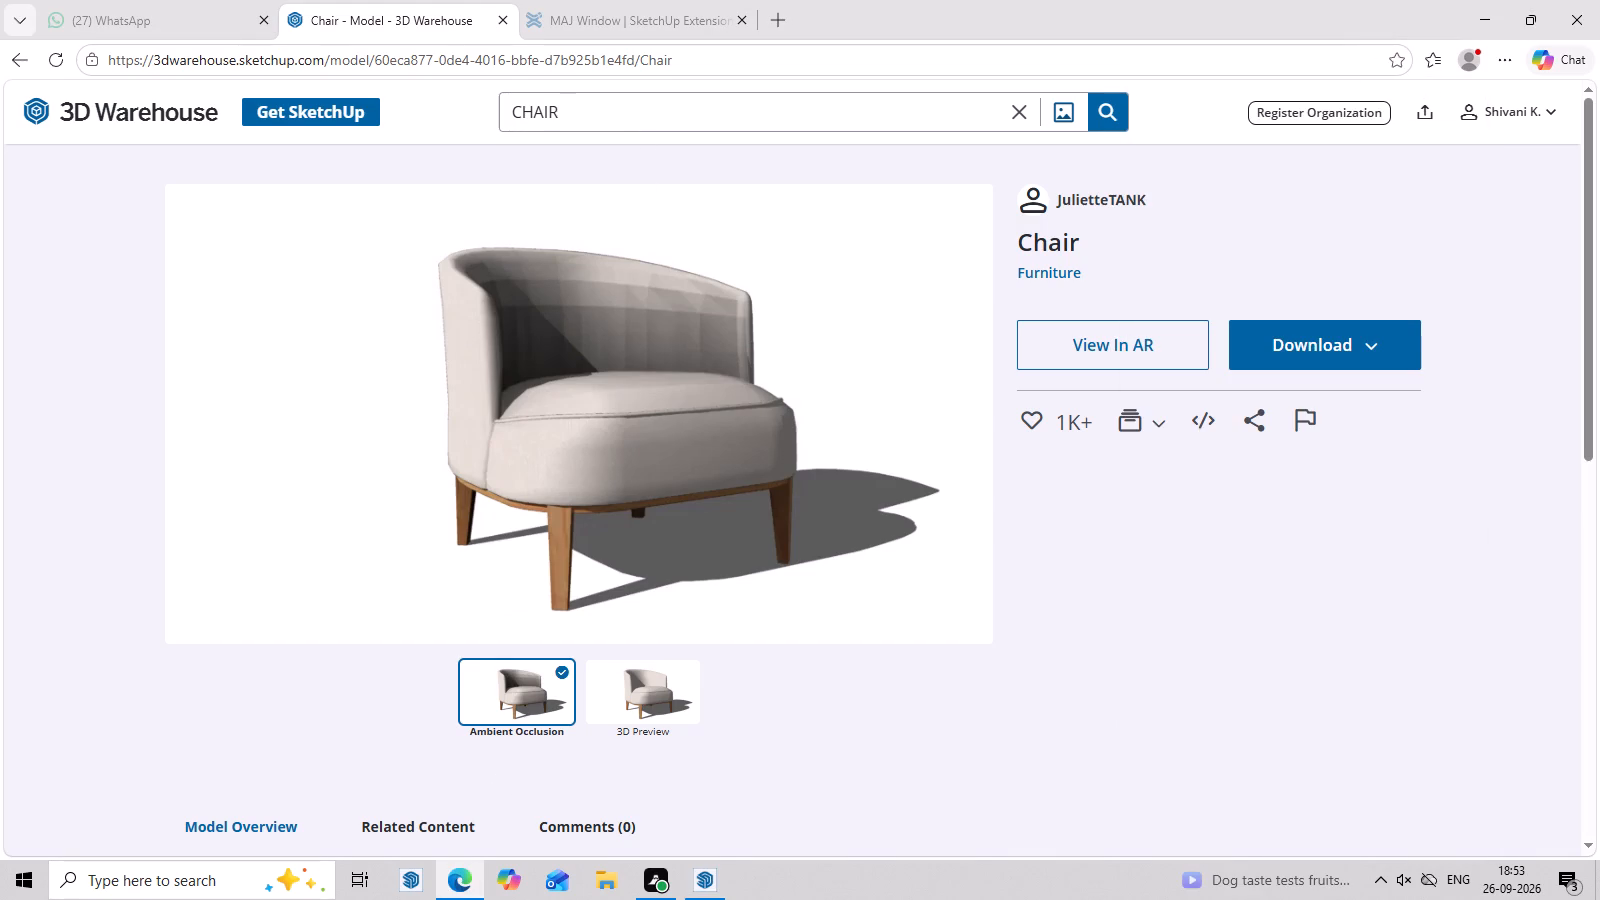
pyautogui.press('BackSpace')
pyautogui.press('BackSpace')
pyautogui.press('BackSpace')
pyautogui.press('BackSpace')
pyautogui.press('BackSpace')
pyautogui.press('BackSpace')
pyautogui.press('BackSpace')
pyautogui.press('BackSpace')
pyautogui.press('BackSpace')
pyautogui.press('BackSpace')
pyautogui.press('BackSpace')
pyautogui.write('GARE')
pyautogui.write('SS')
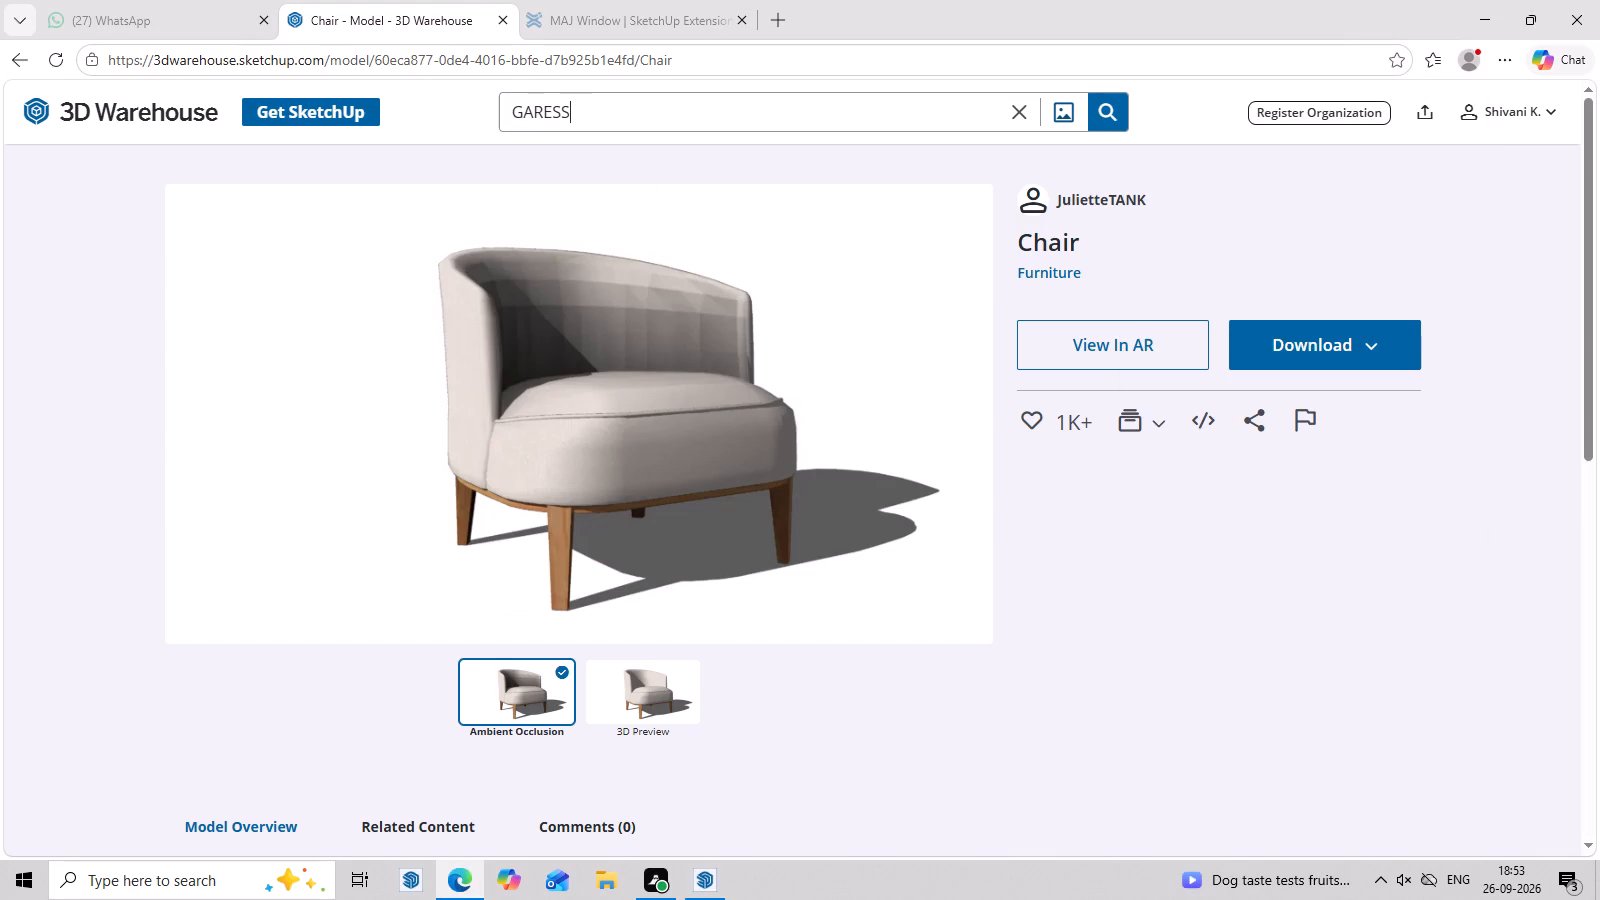
pyautogui.press('BackSpace')
pyautogui.press('BackSpace')
pyautogui.press('BackSpace')
pyautogui.press('BackSpace')
pyautogui.press('BackSpace')
pyautogui.write('RASS')
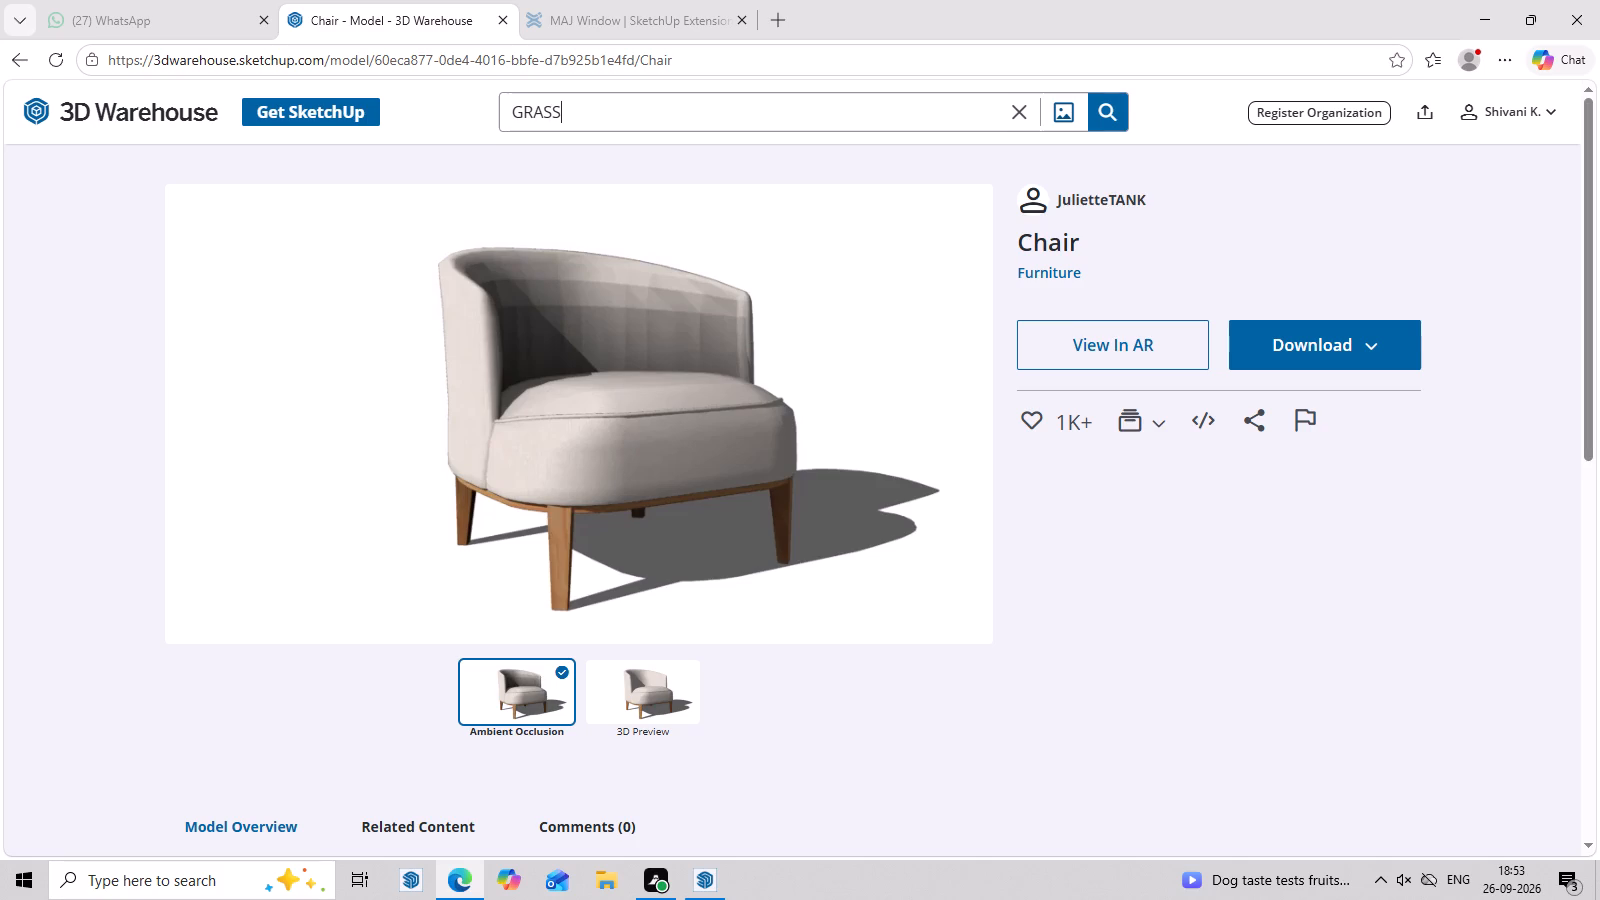
pyautogui.press('Return')
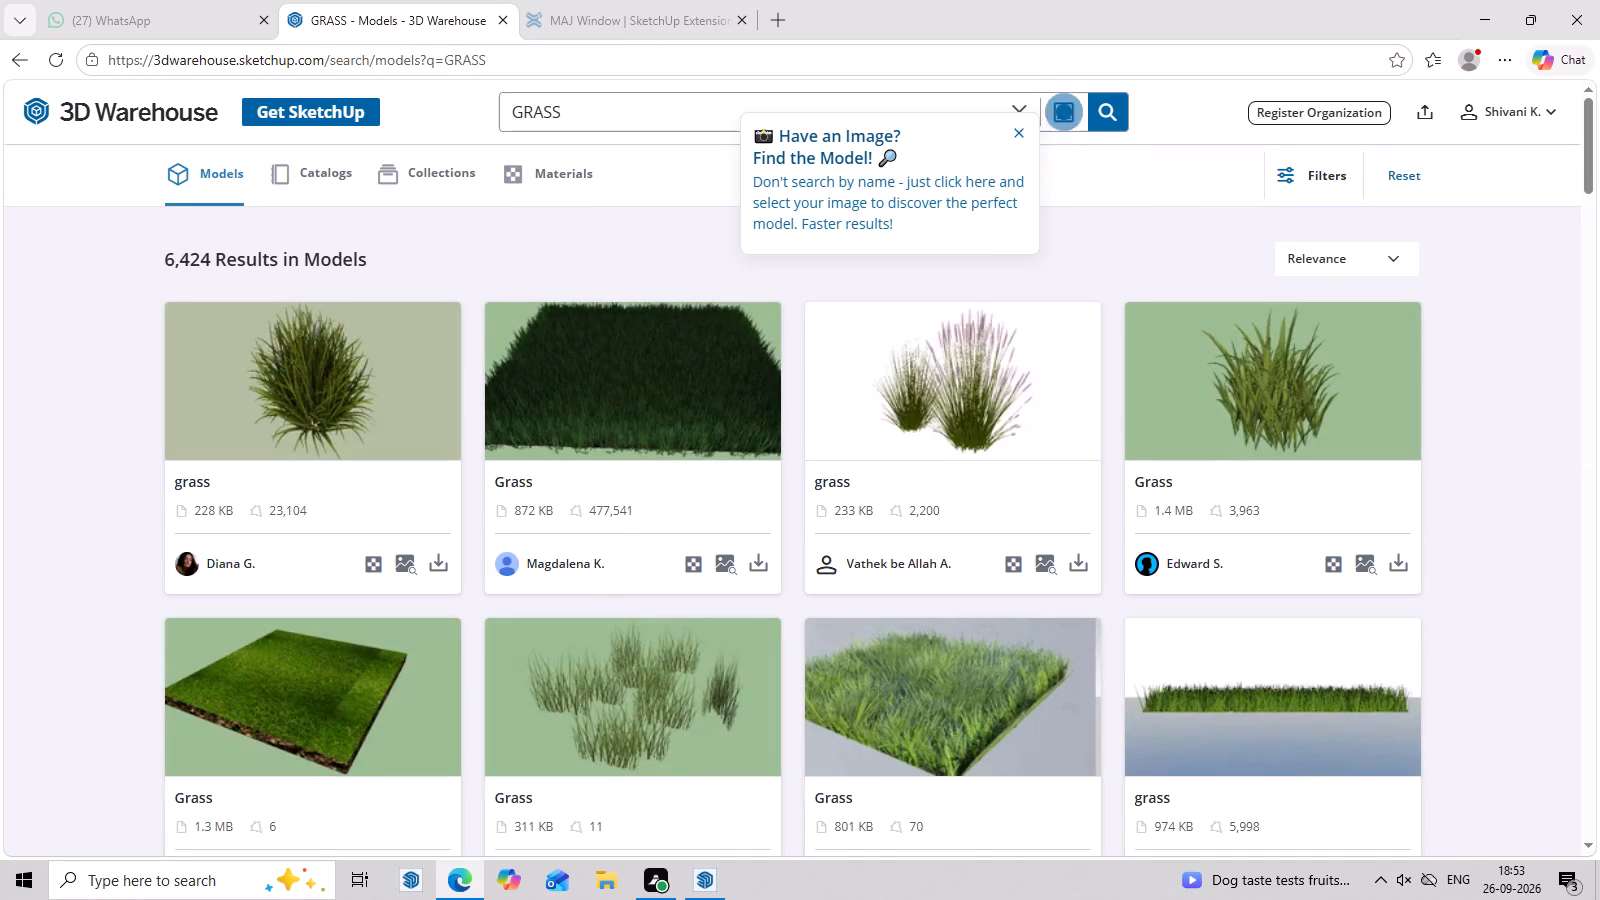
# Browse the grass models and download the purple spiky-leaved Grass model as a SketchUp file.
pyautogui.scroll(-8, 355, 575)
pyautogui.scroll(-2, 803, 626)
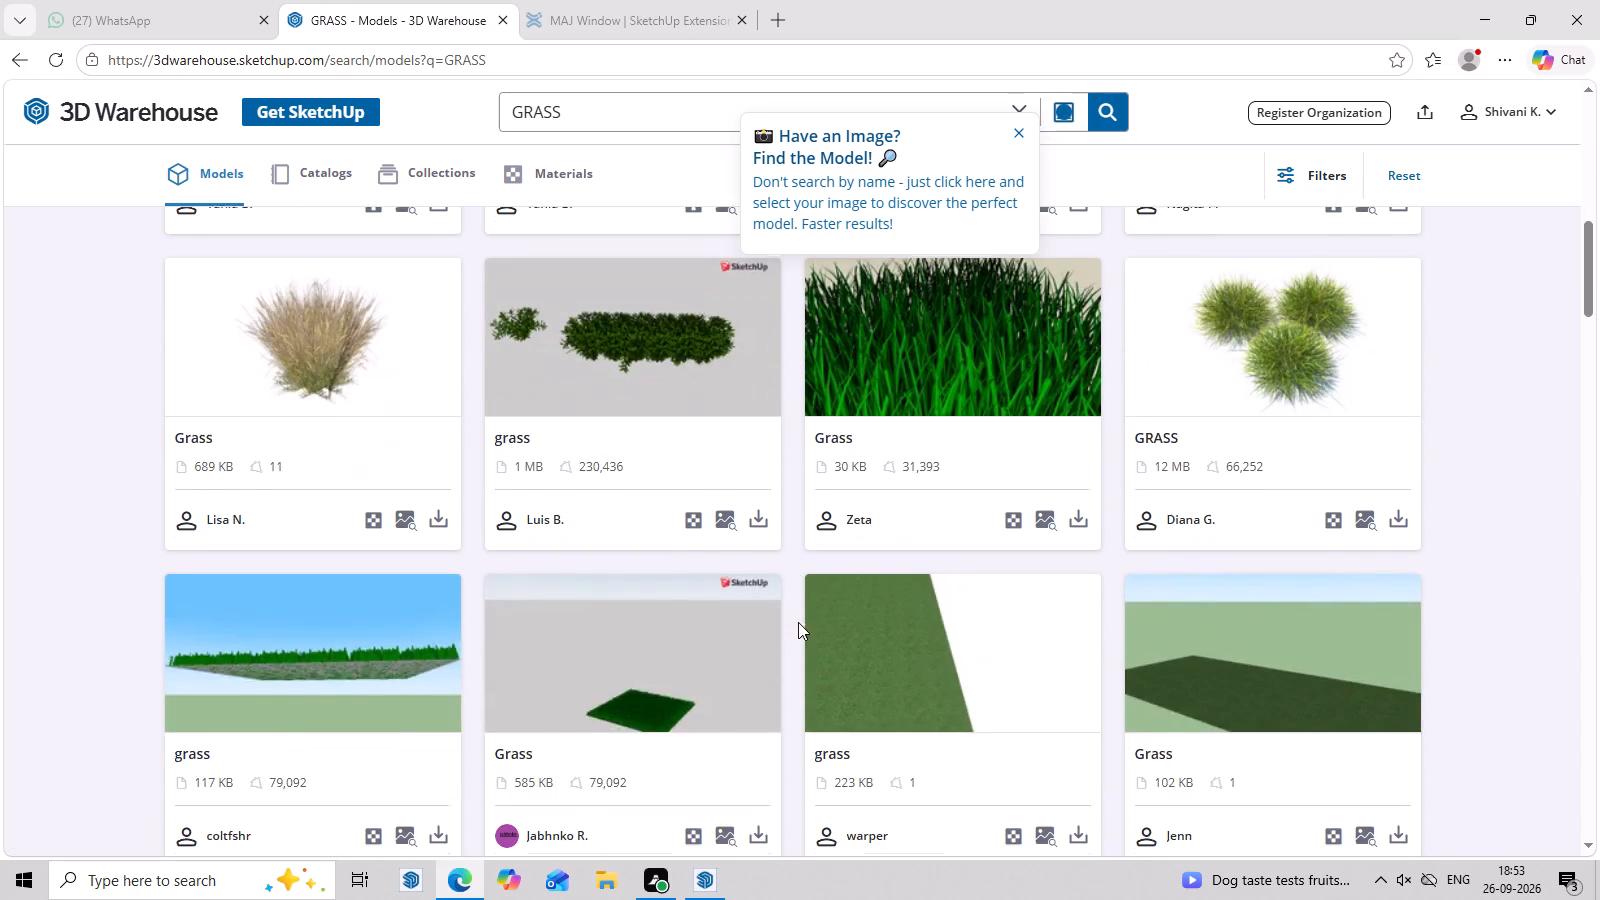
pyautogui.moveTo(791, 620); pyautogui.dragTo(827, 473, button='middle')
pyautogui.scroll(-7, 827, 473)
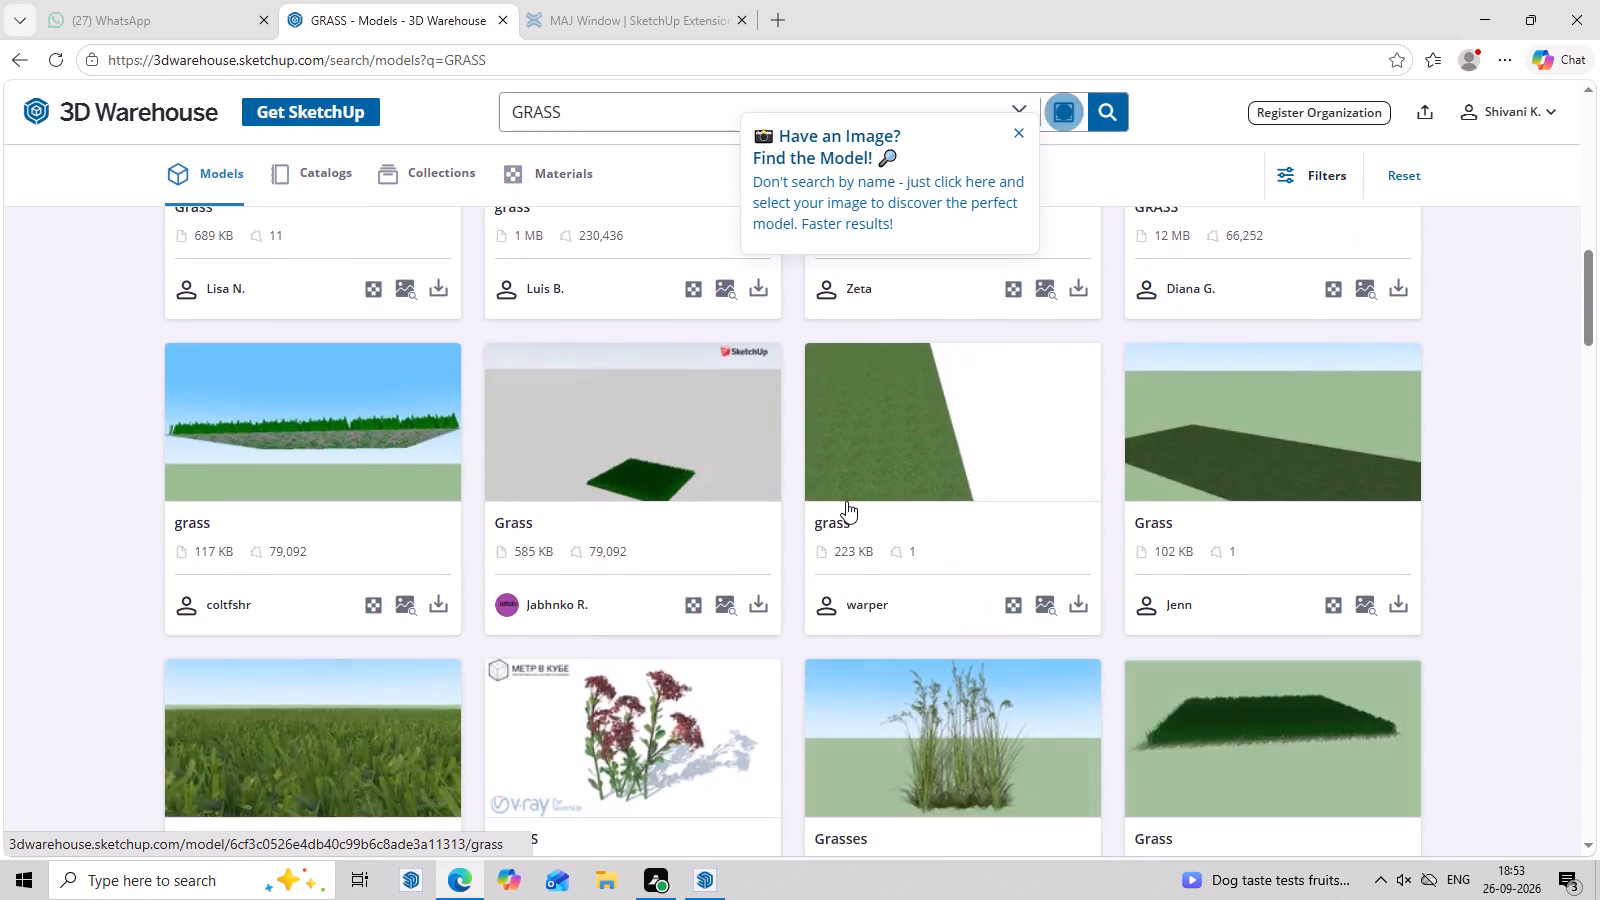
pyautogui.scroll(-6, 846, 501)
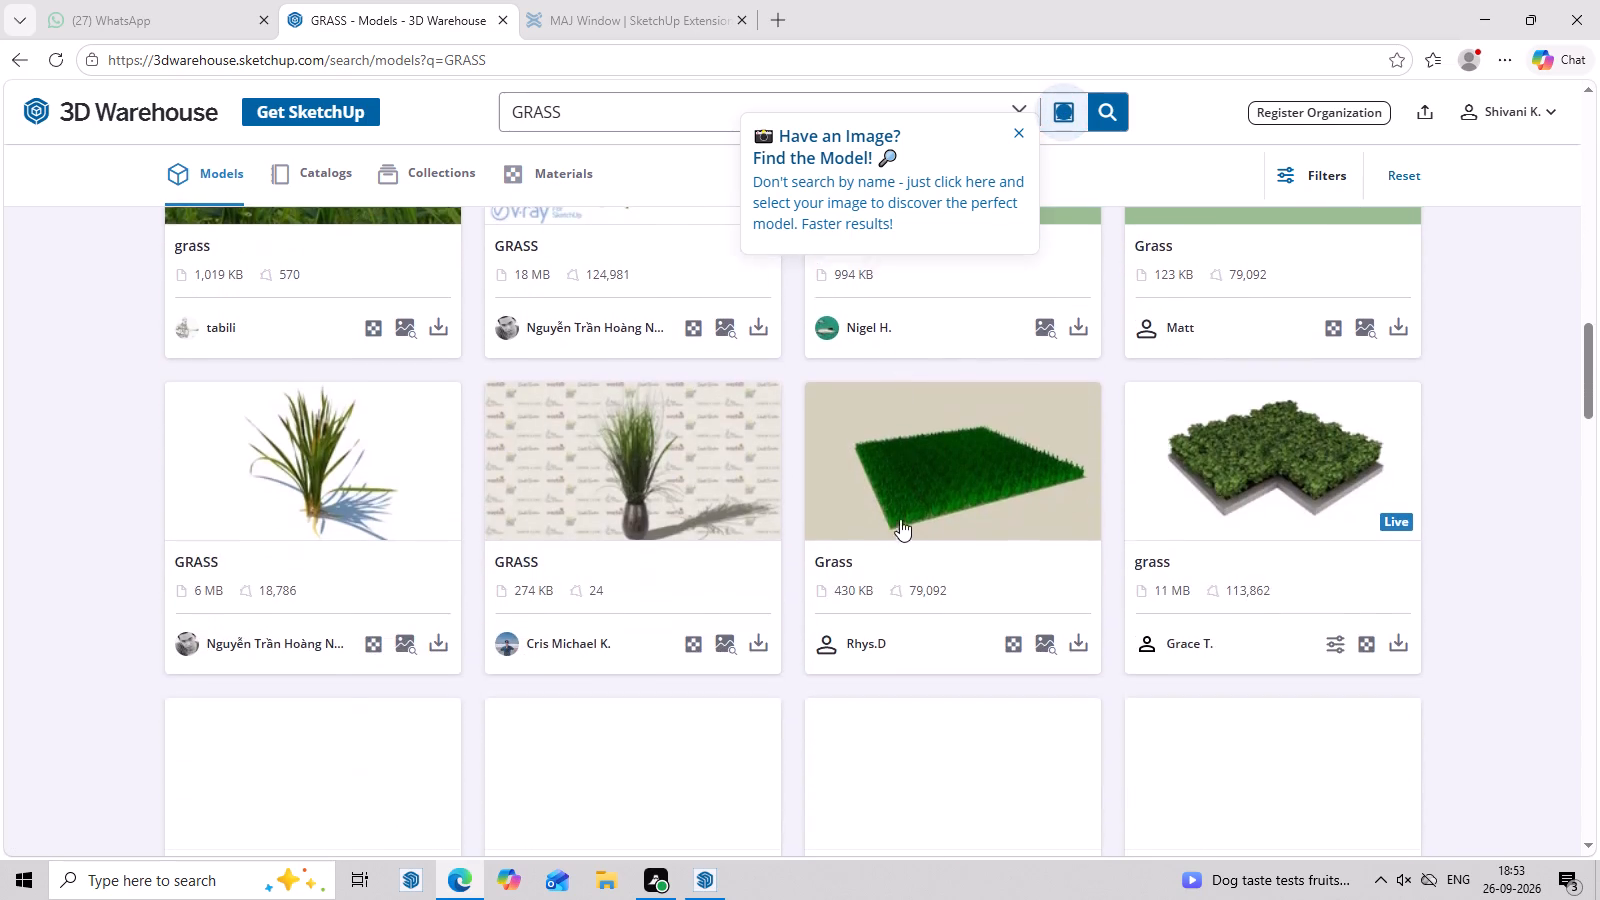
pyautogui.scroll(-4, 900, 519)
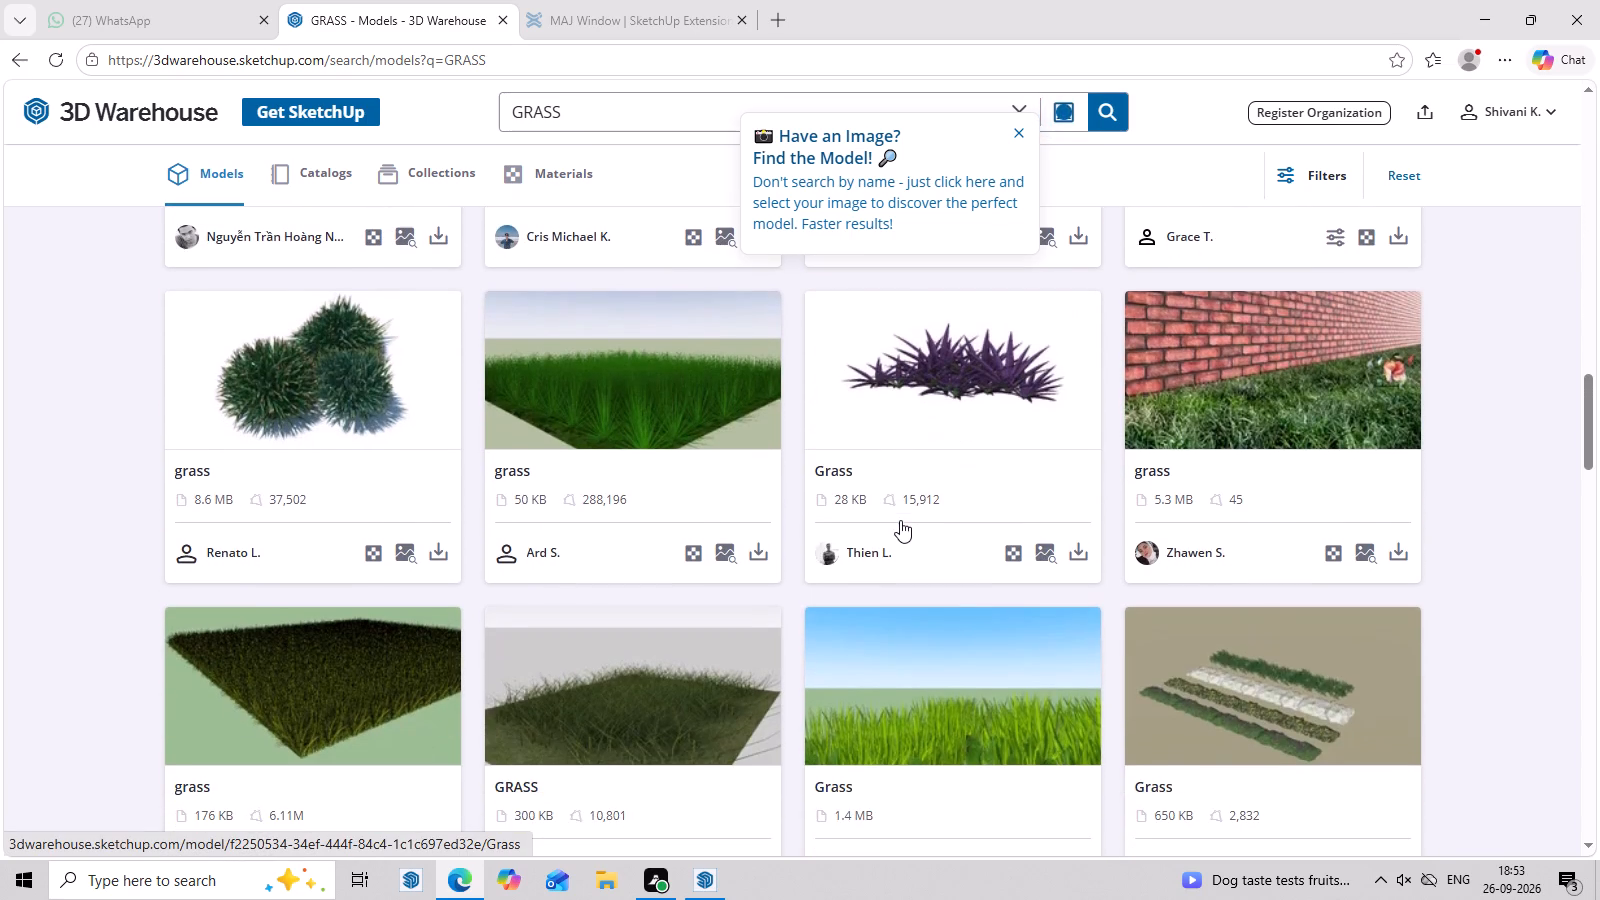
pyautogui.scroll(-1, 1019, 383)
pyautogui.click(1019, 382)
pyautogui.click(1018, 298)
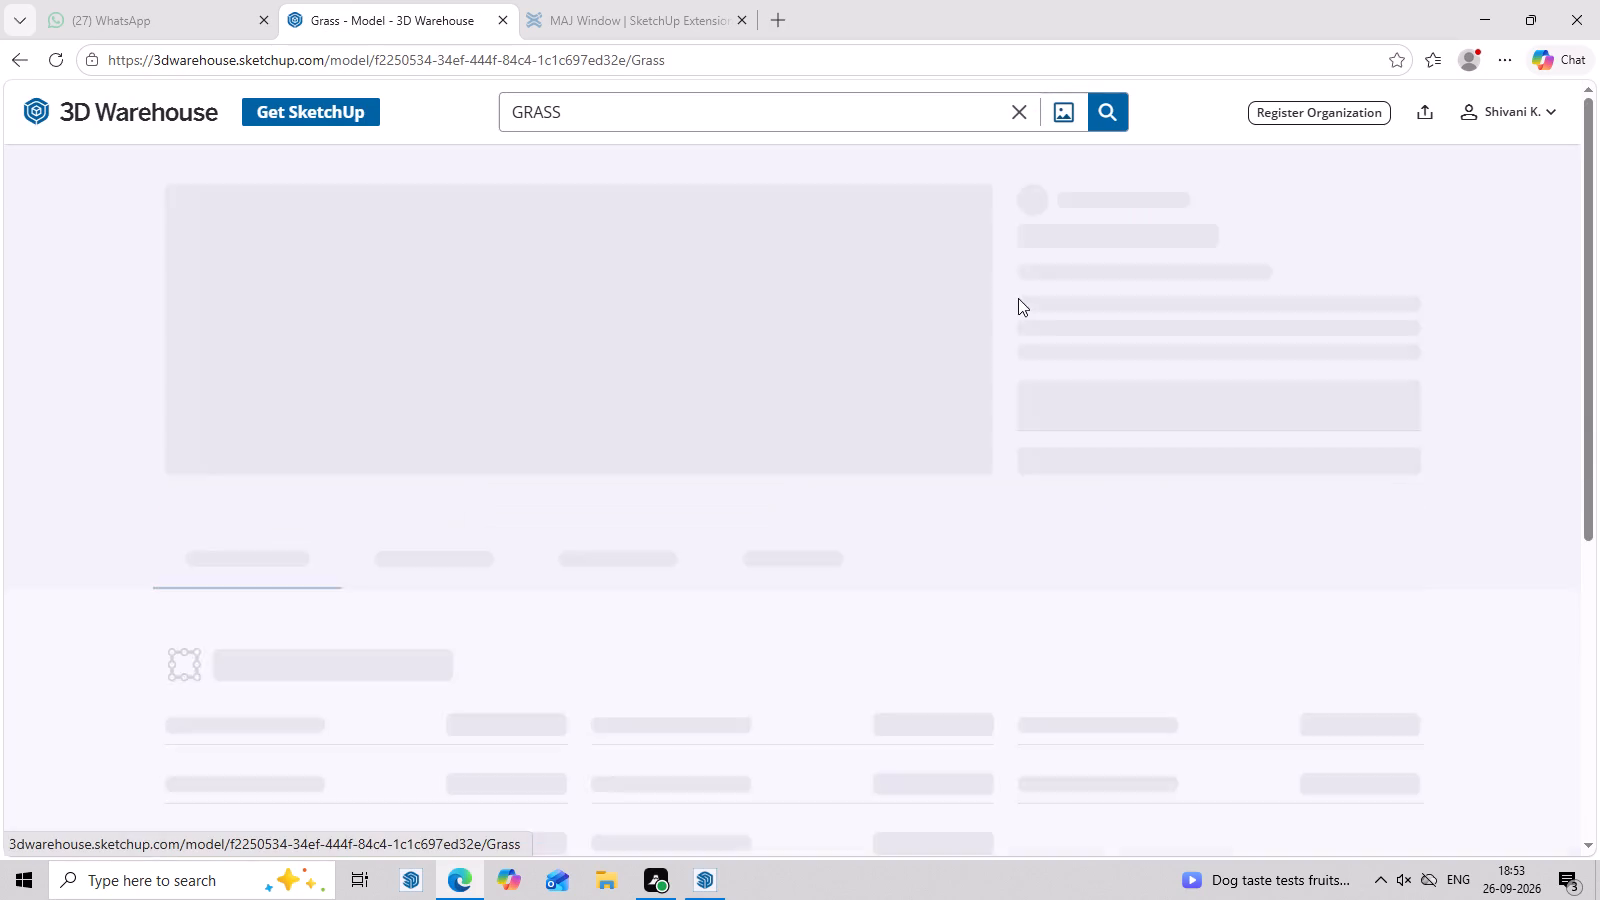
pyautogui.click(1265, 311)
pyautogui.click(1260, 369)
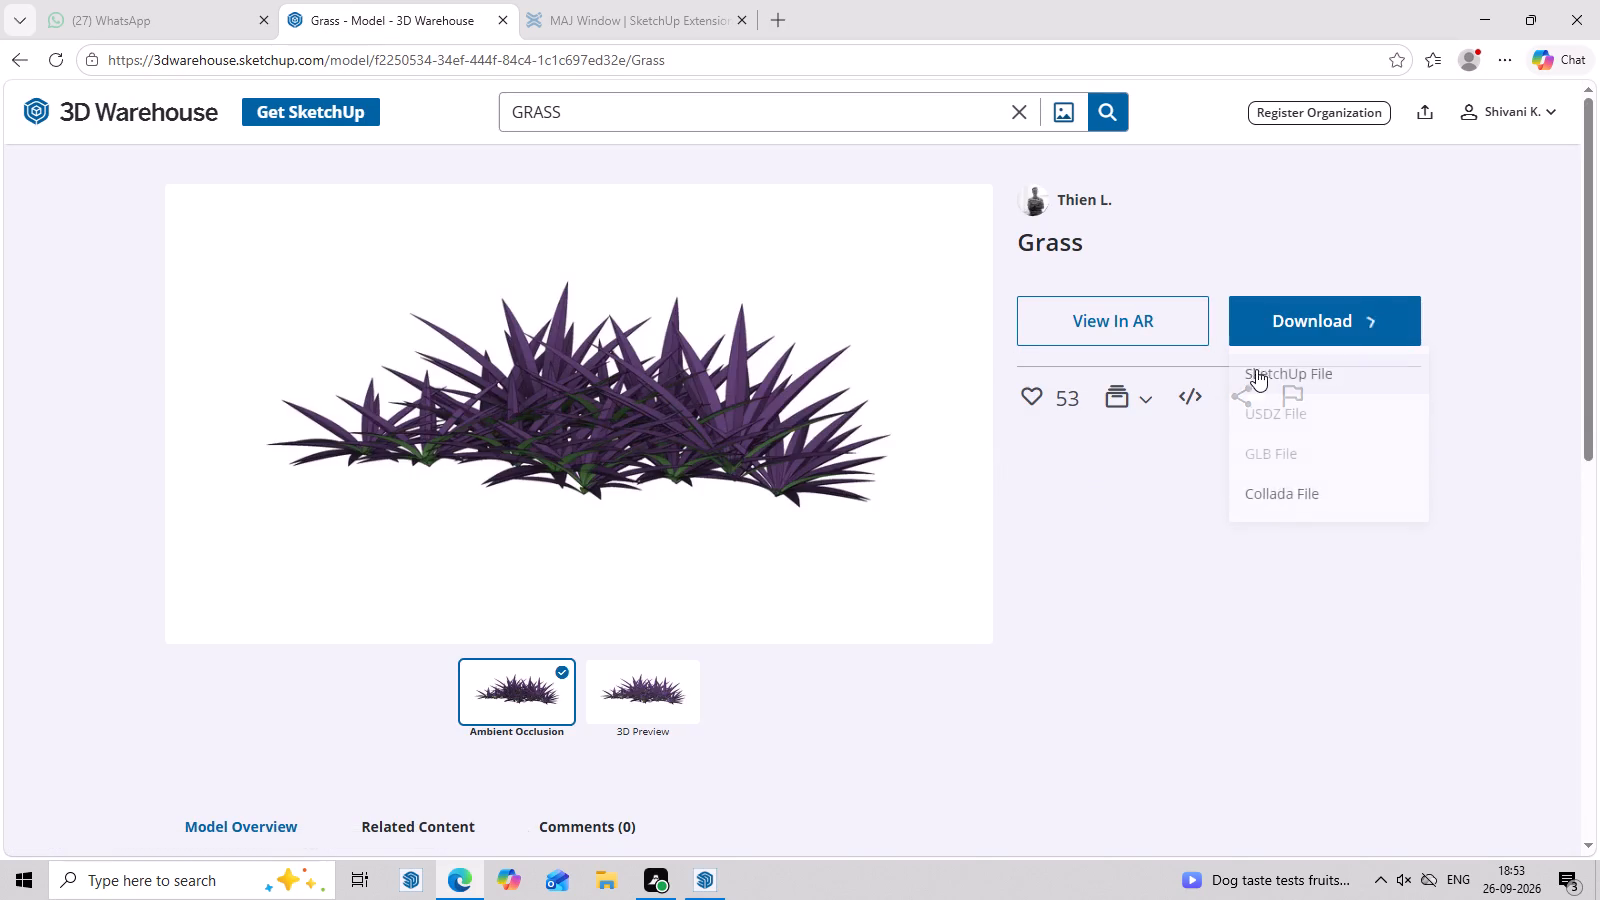
# Return to the grass results and download the dense green, long-bladed grass clump from the Landscape category as a SketchUp file.
pyautogui.click(5, 72)
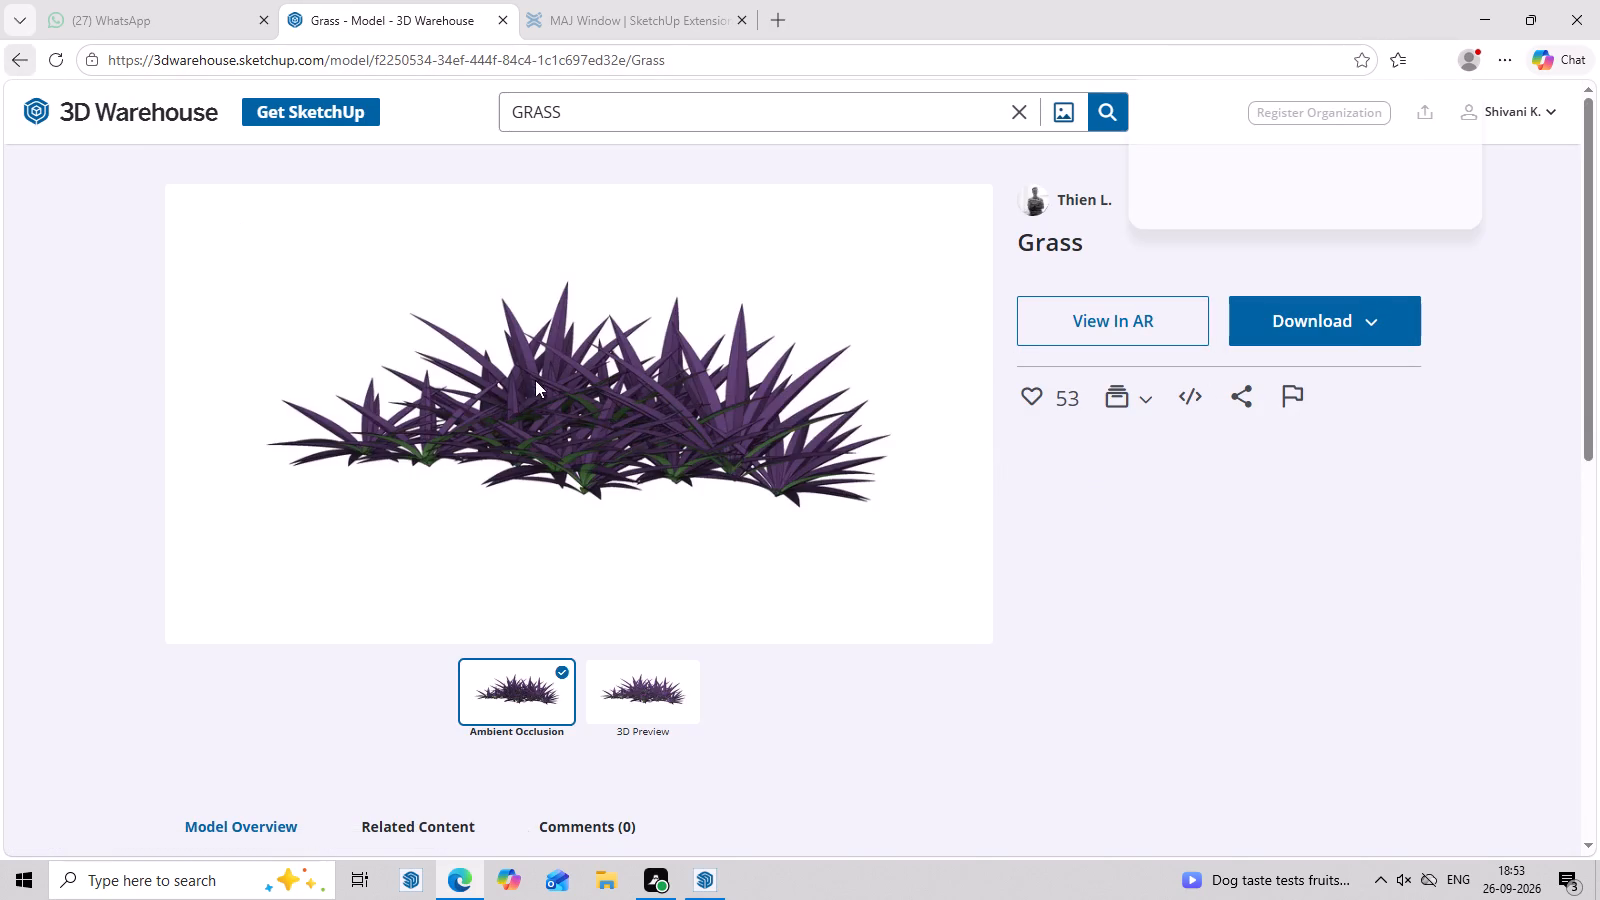
pyautogui.scroll(-1, 542, 400)
pyautogui.scroll(2, 735, 514)
pyautogui.scroll(-3, 735, 514)
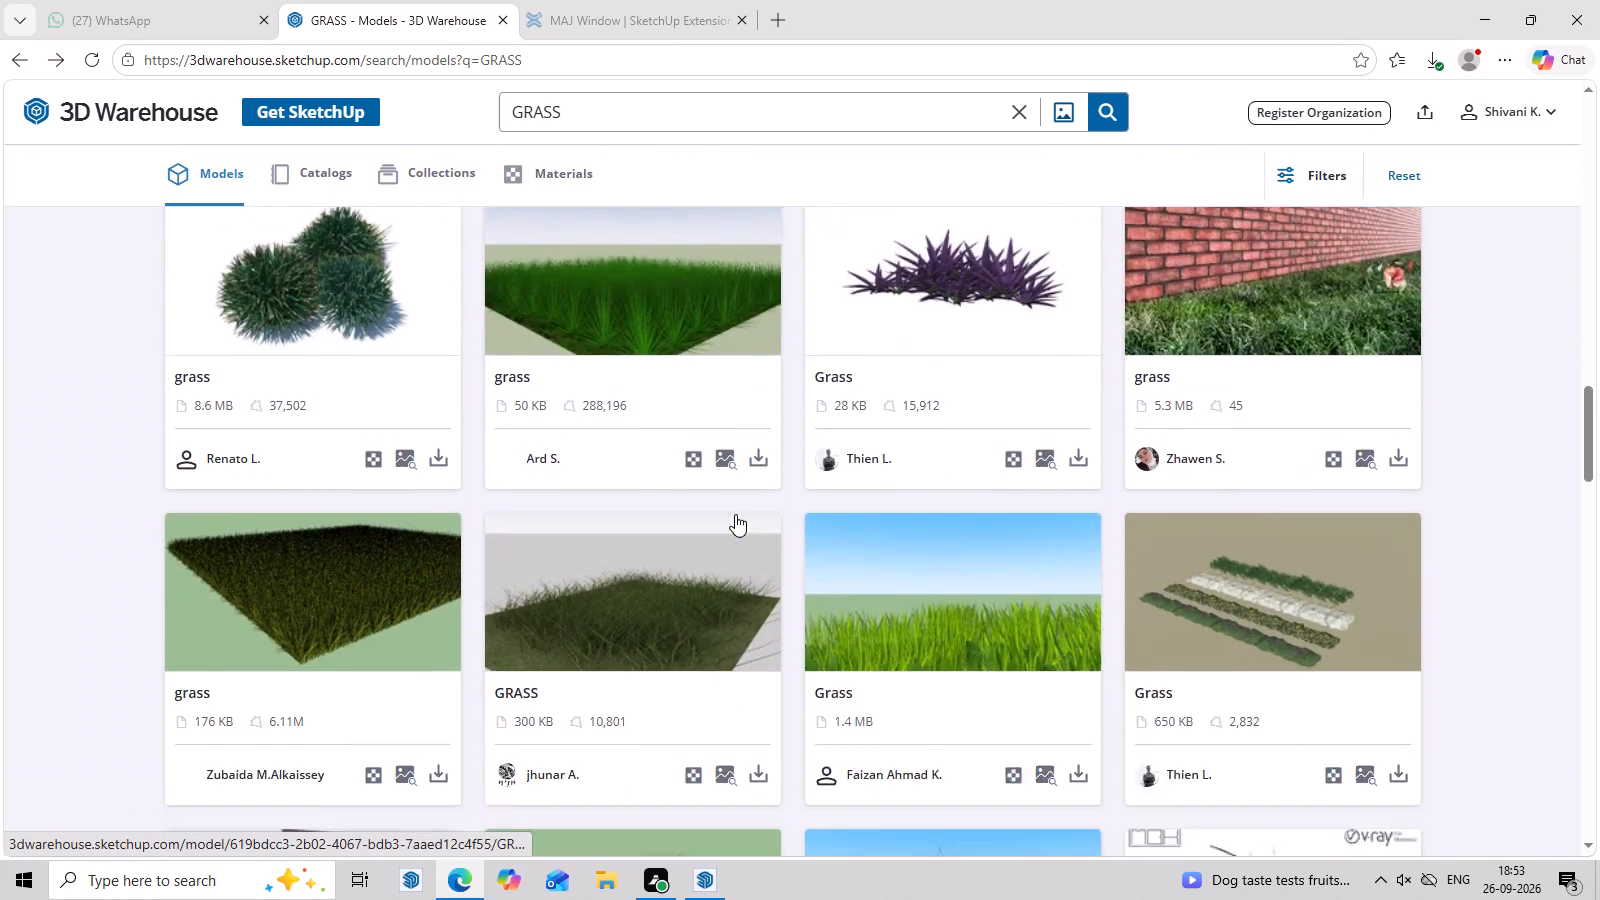
pyautogui.scroll(-6, 735, 514)
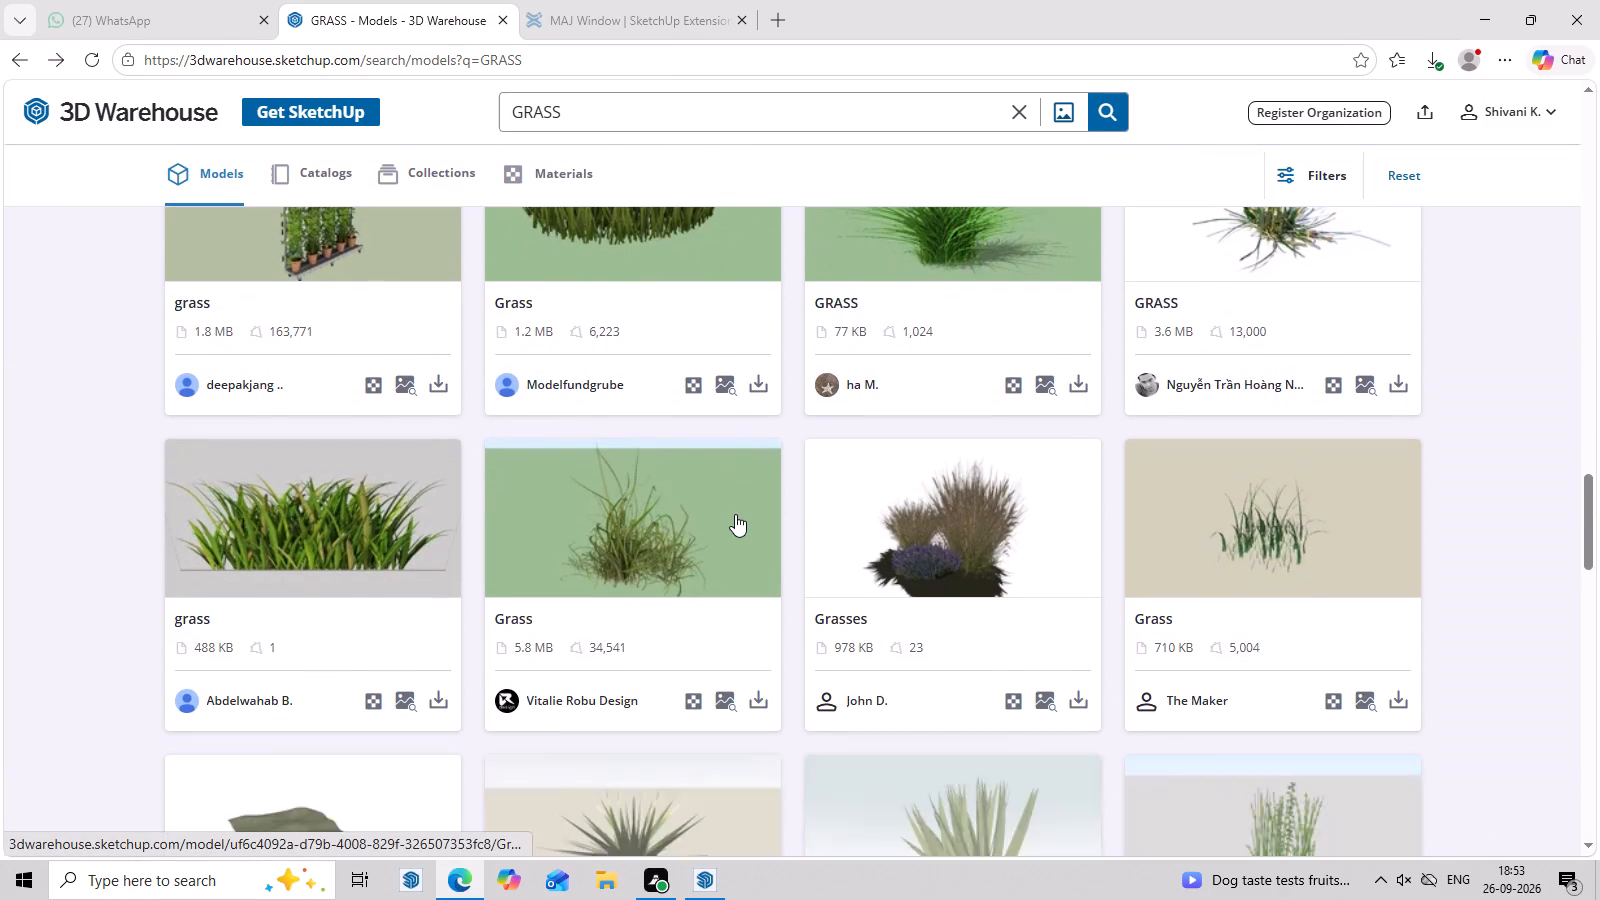
pyautogui.scroll(-1, 735, 514)
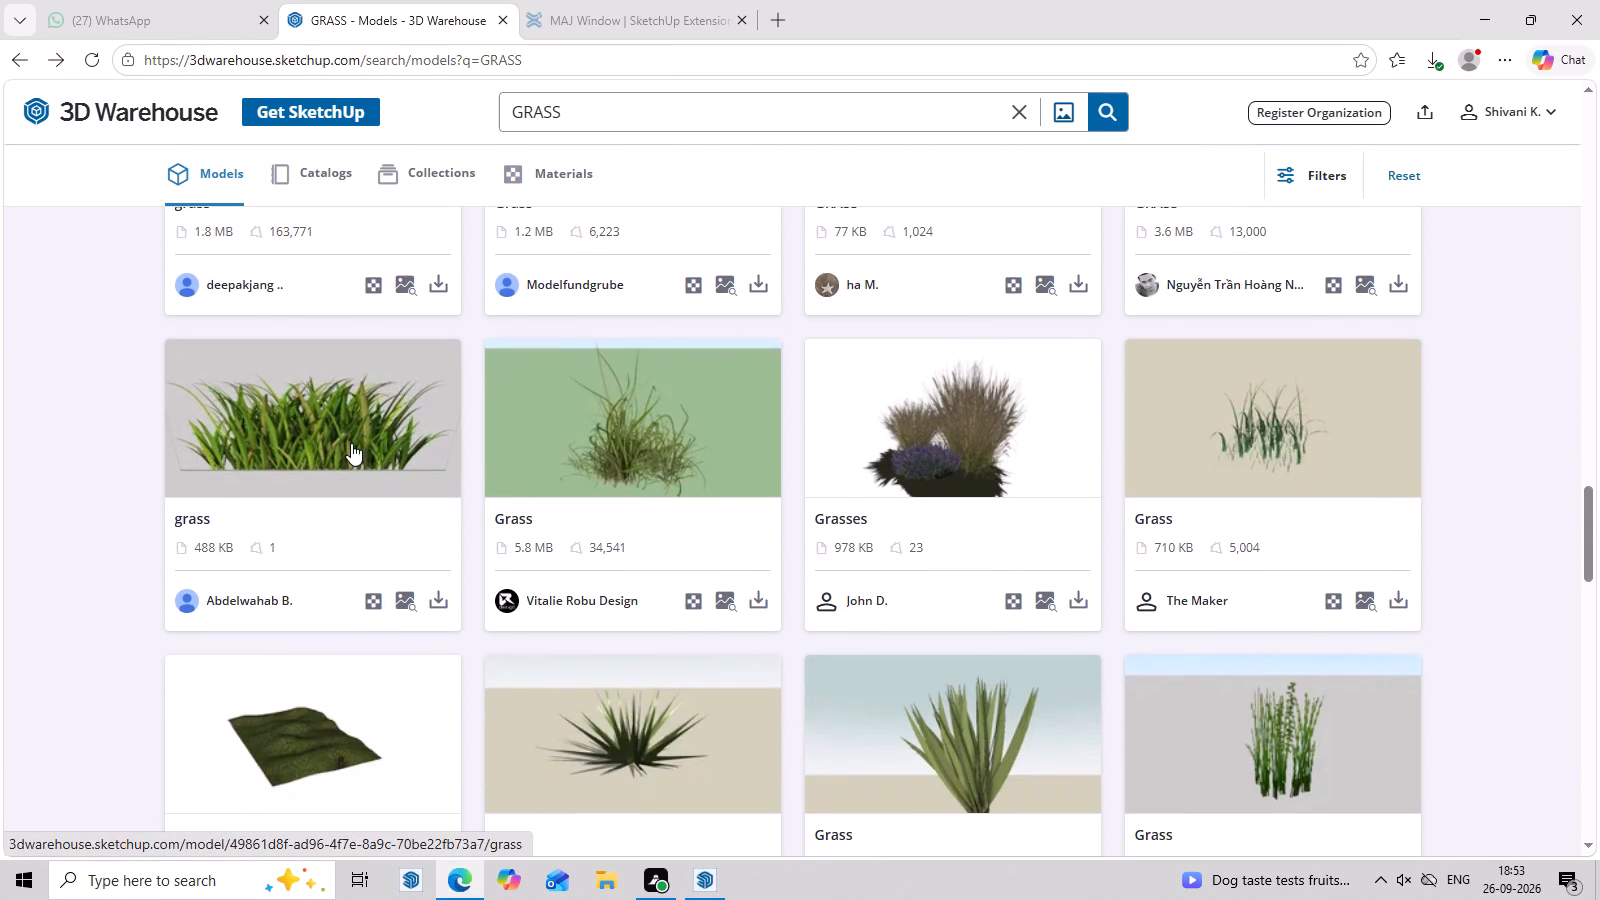
pyautogui.click(351, 443)
pyautogui.click(1288, 352)
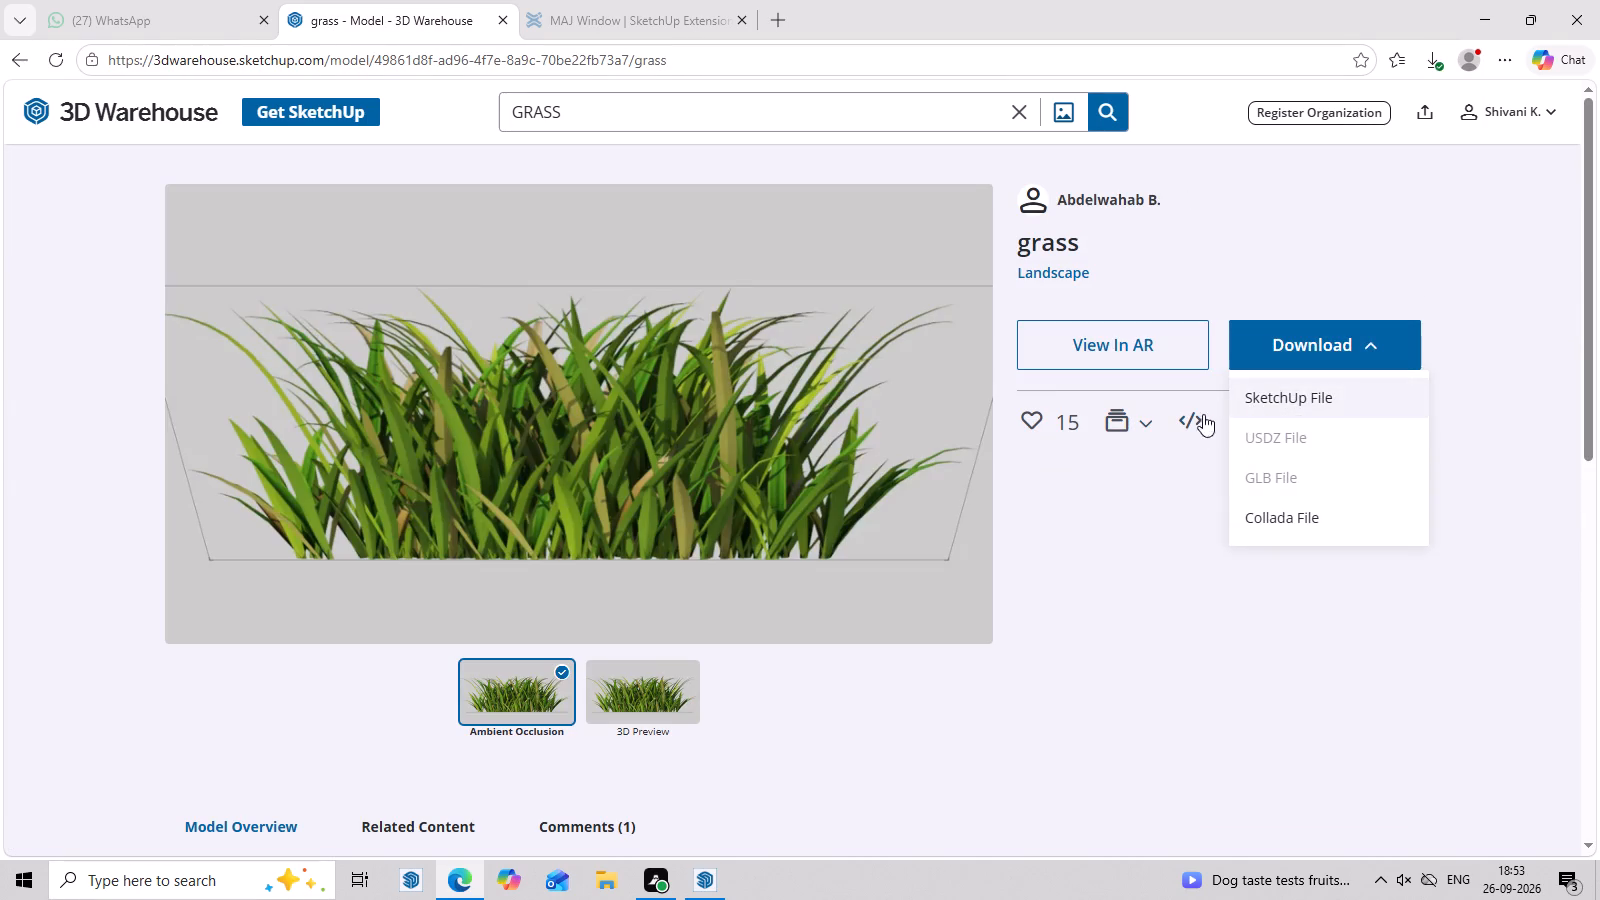
pyautogui.click(1308, 408)
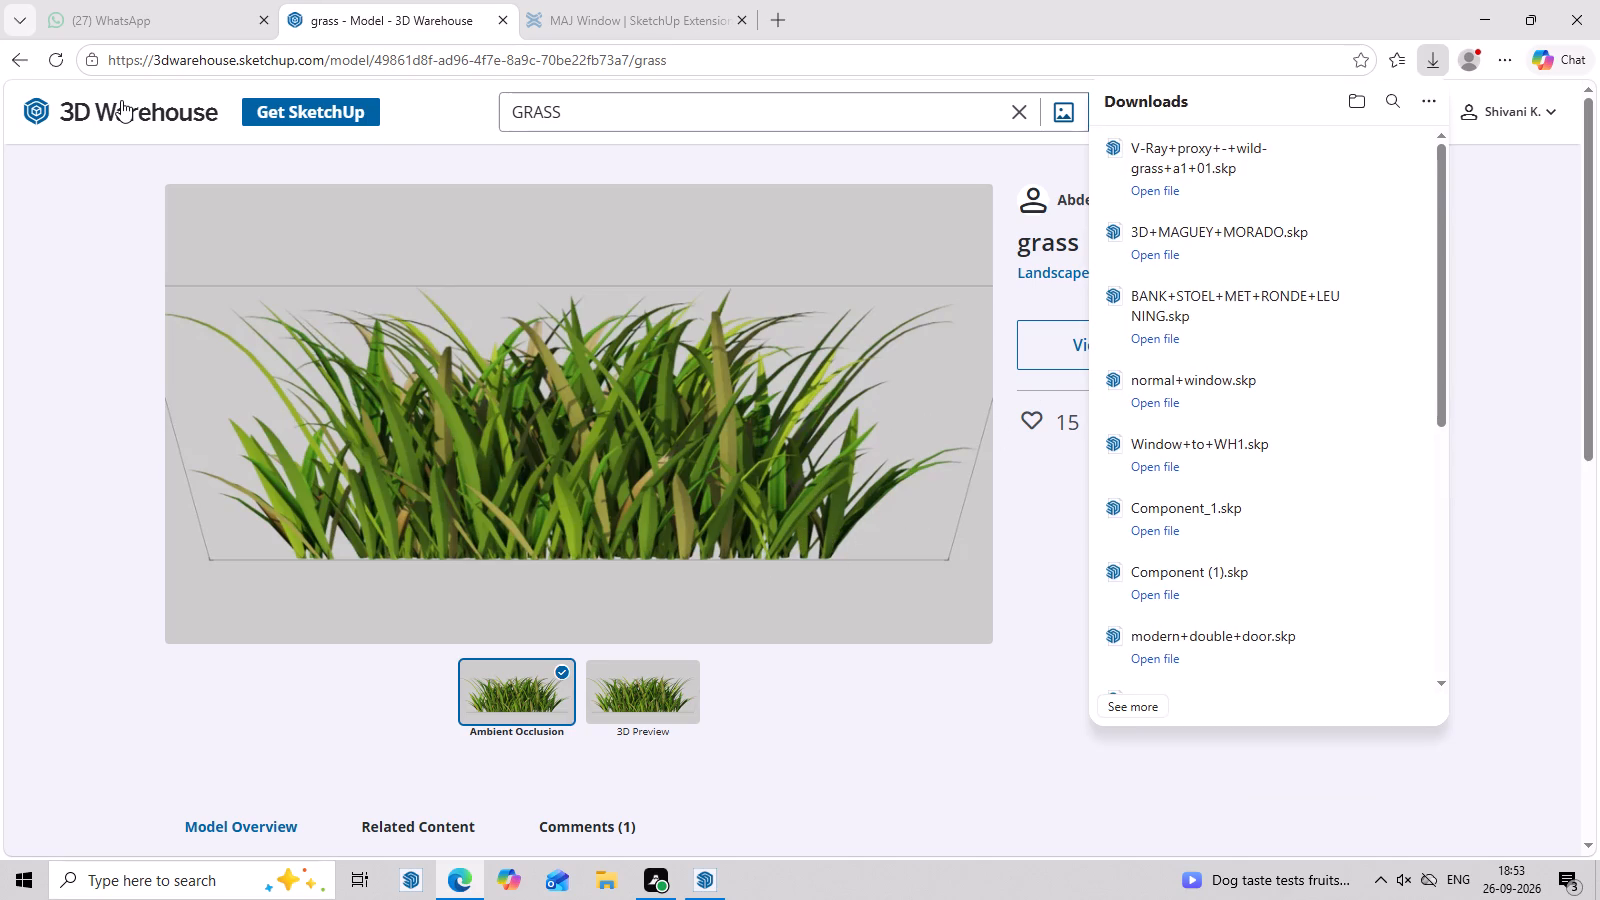
# Go back to the results, reopen the purple spiky-leaved Grass model and download it again as a SketchUp file.
pyautogui.click(18, 65)
pyautogui.scroll(5, 785, 449)
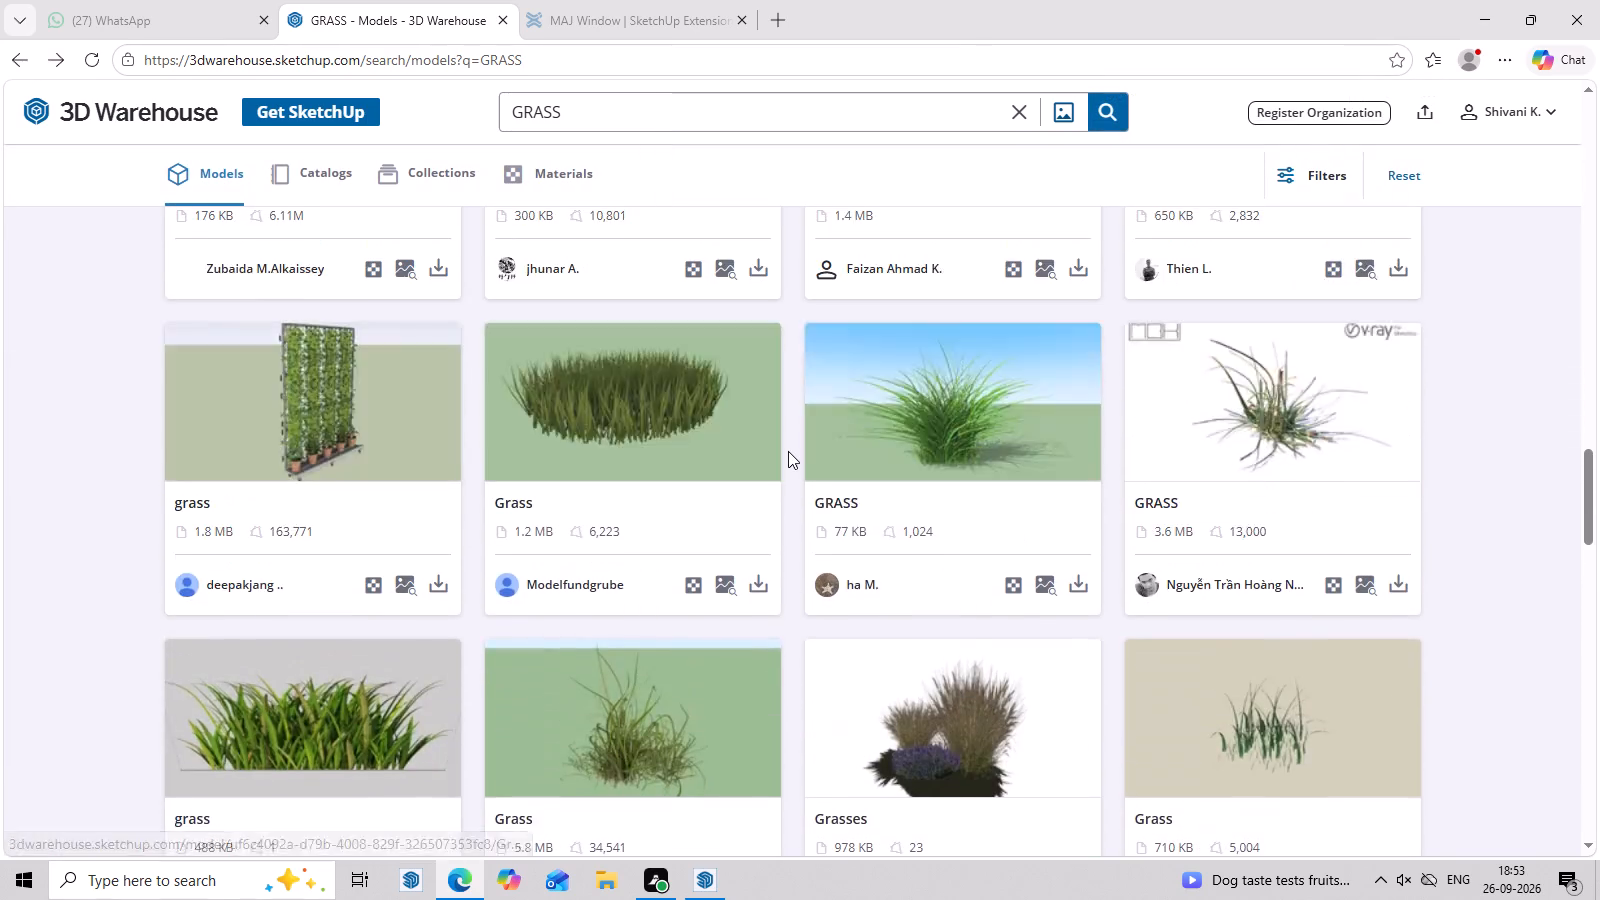
pyautogui.scroll(7, 788, 451)
pyautogui.click(907, 650)
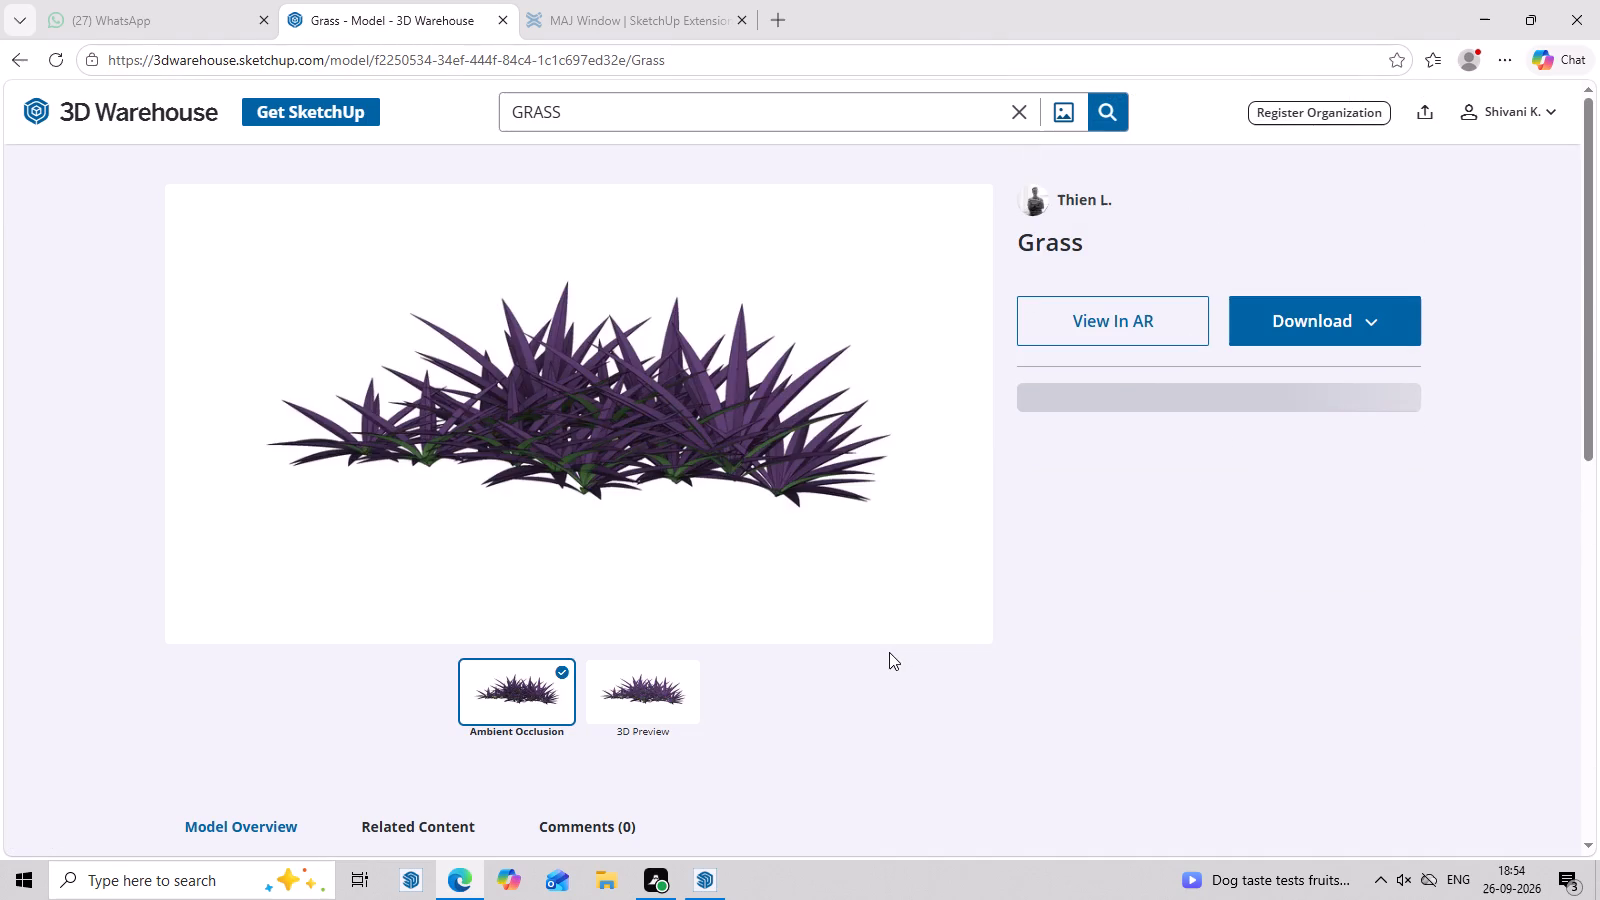
pyautogui.click(1373, 308)
pyautogui.click(1353, 388)
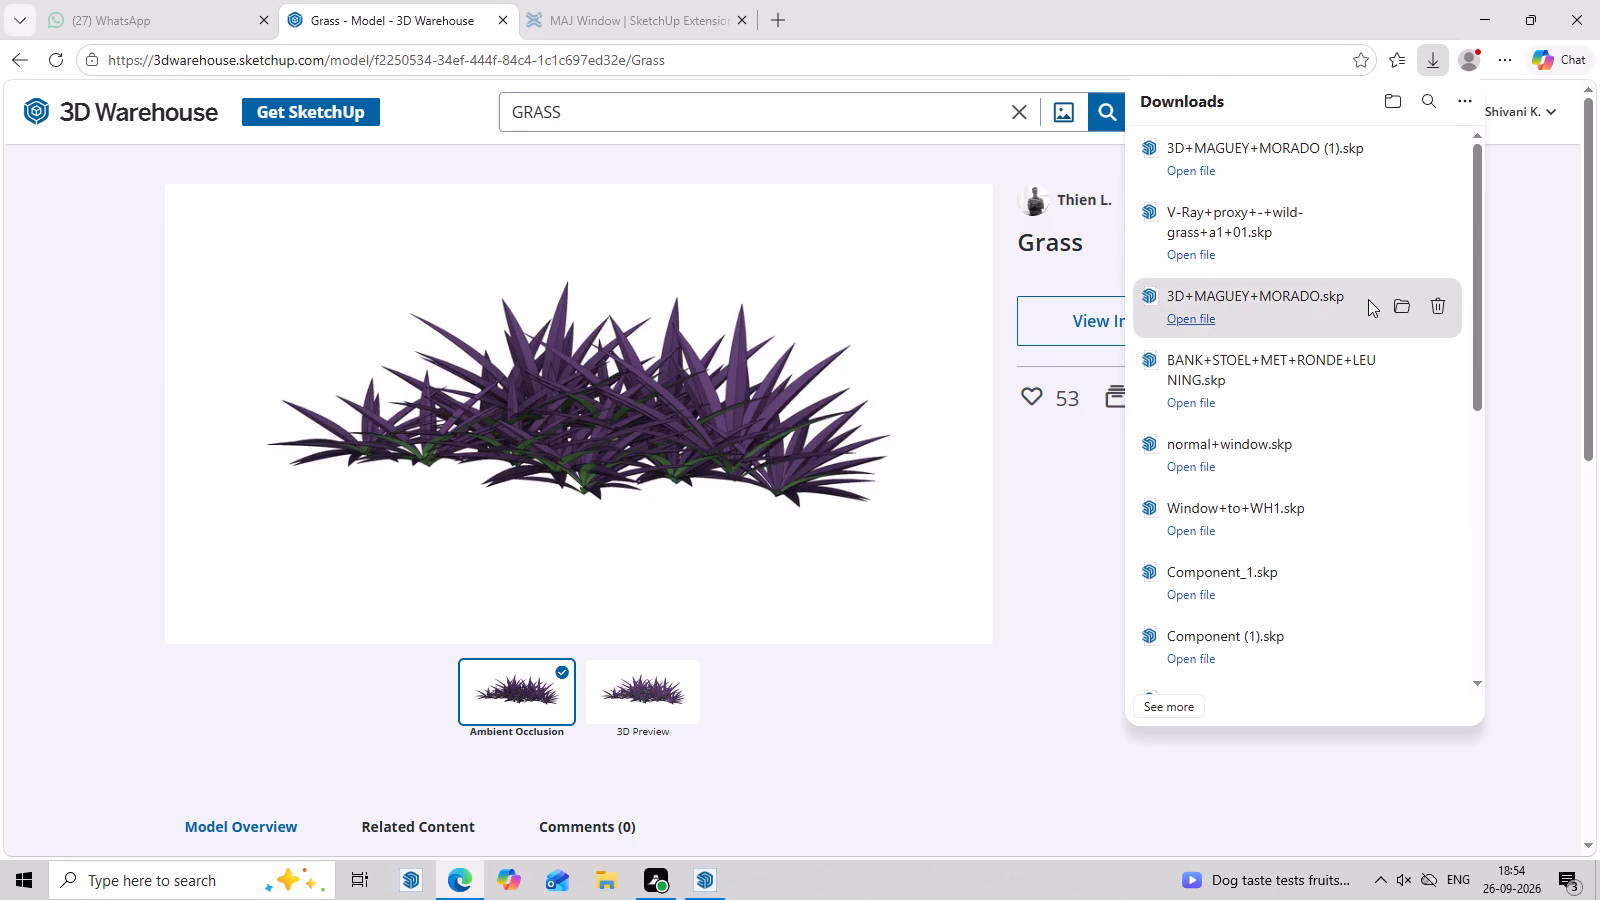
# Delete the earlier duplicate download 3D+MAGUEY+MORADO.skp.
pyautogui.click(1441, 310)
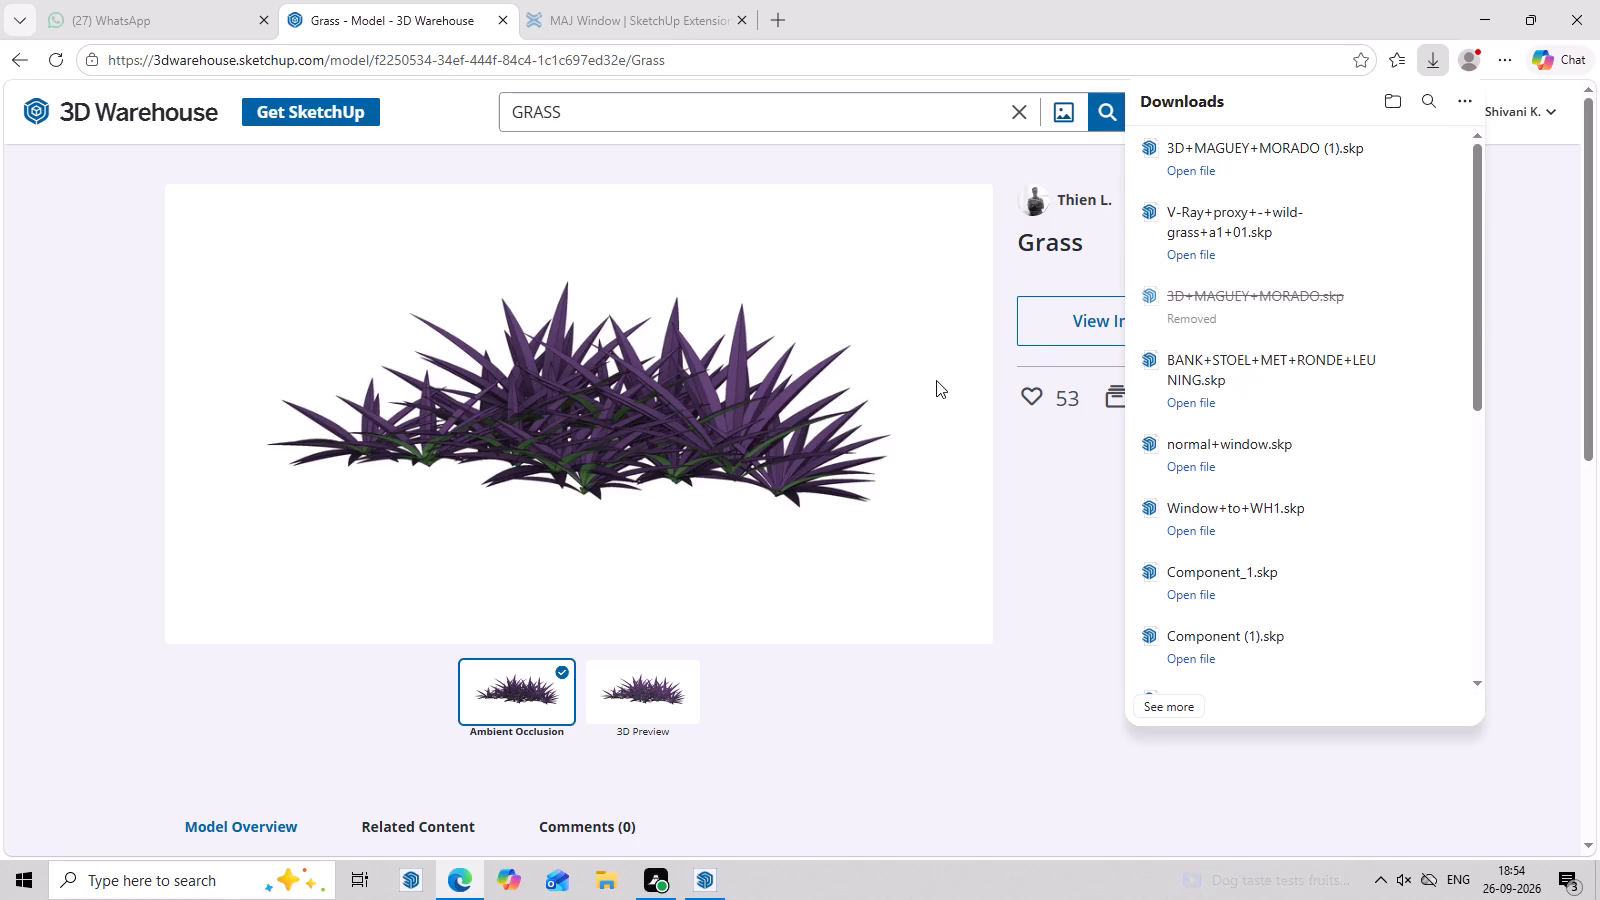
# Switch to SketchUp, import V-Ray+proxy+-+wild-grass+a1+01 from Downloads and place it on the ground in front of the porch steps.
pyautogui.click(12, 52)
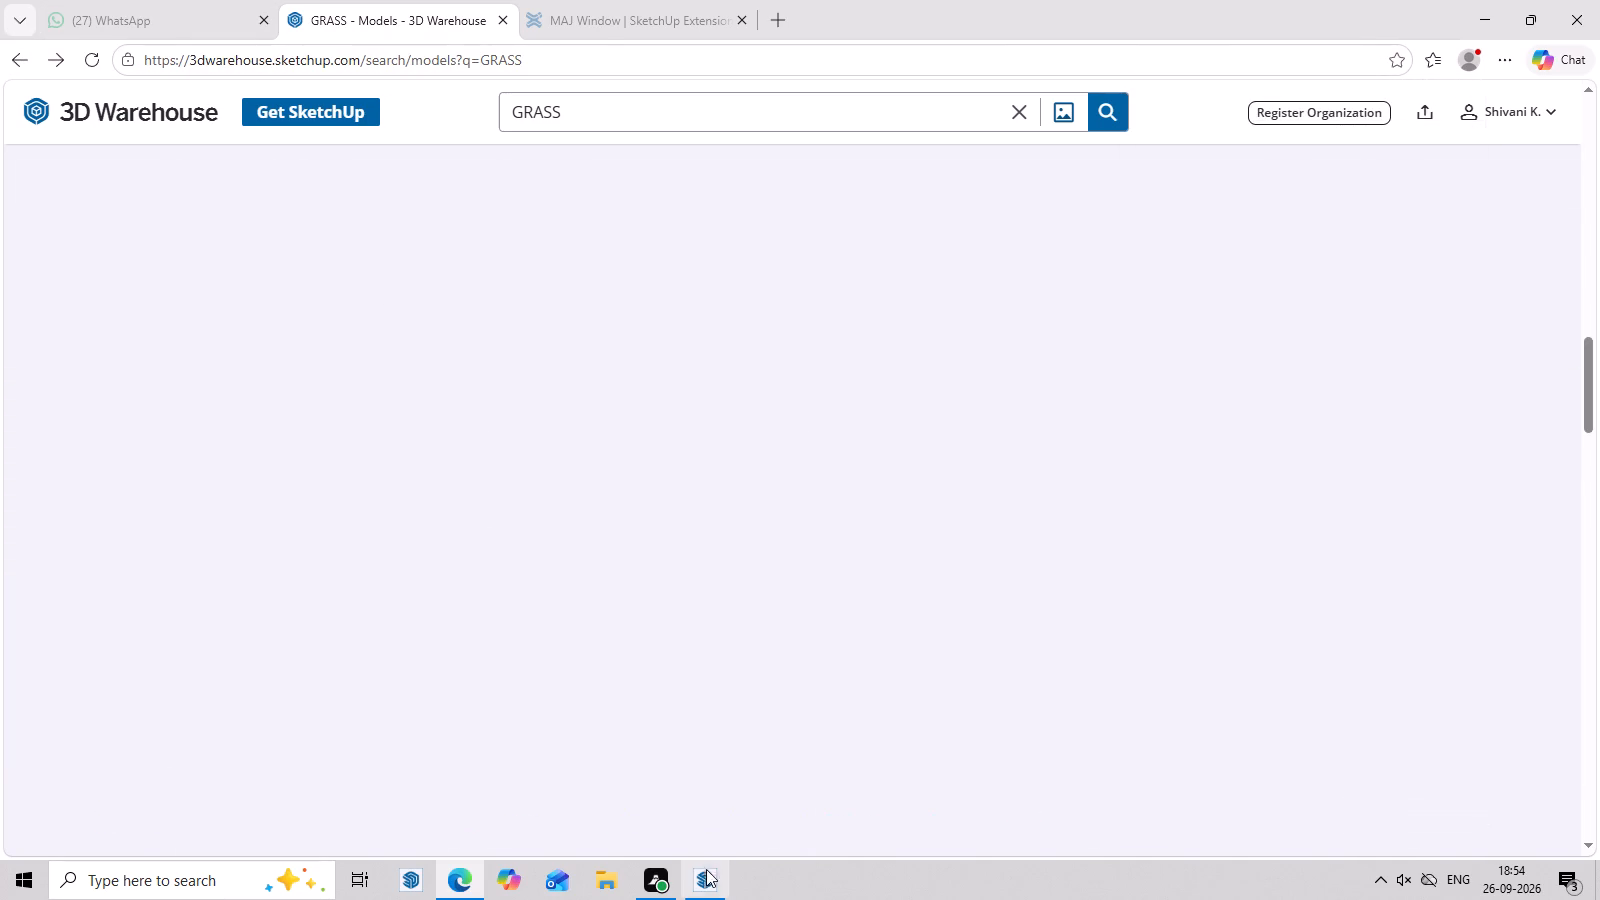
pyautogui.click(706, 878)
pyautogui.scroll(-3, 753, 563)
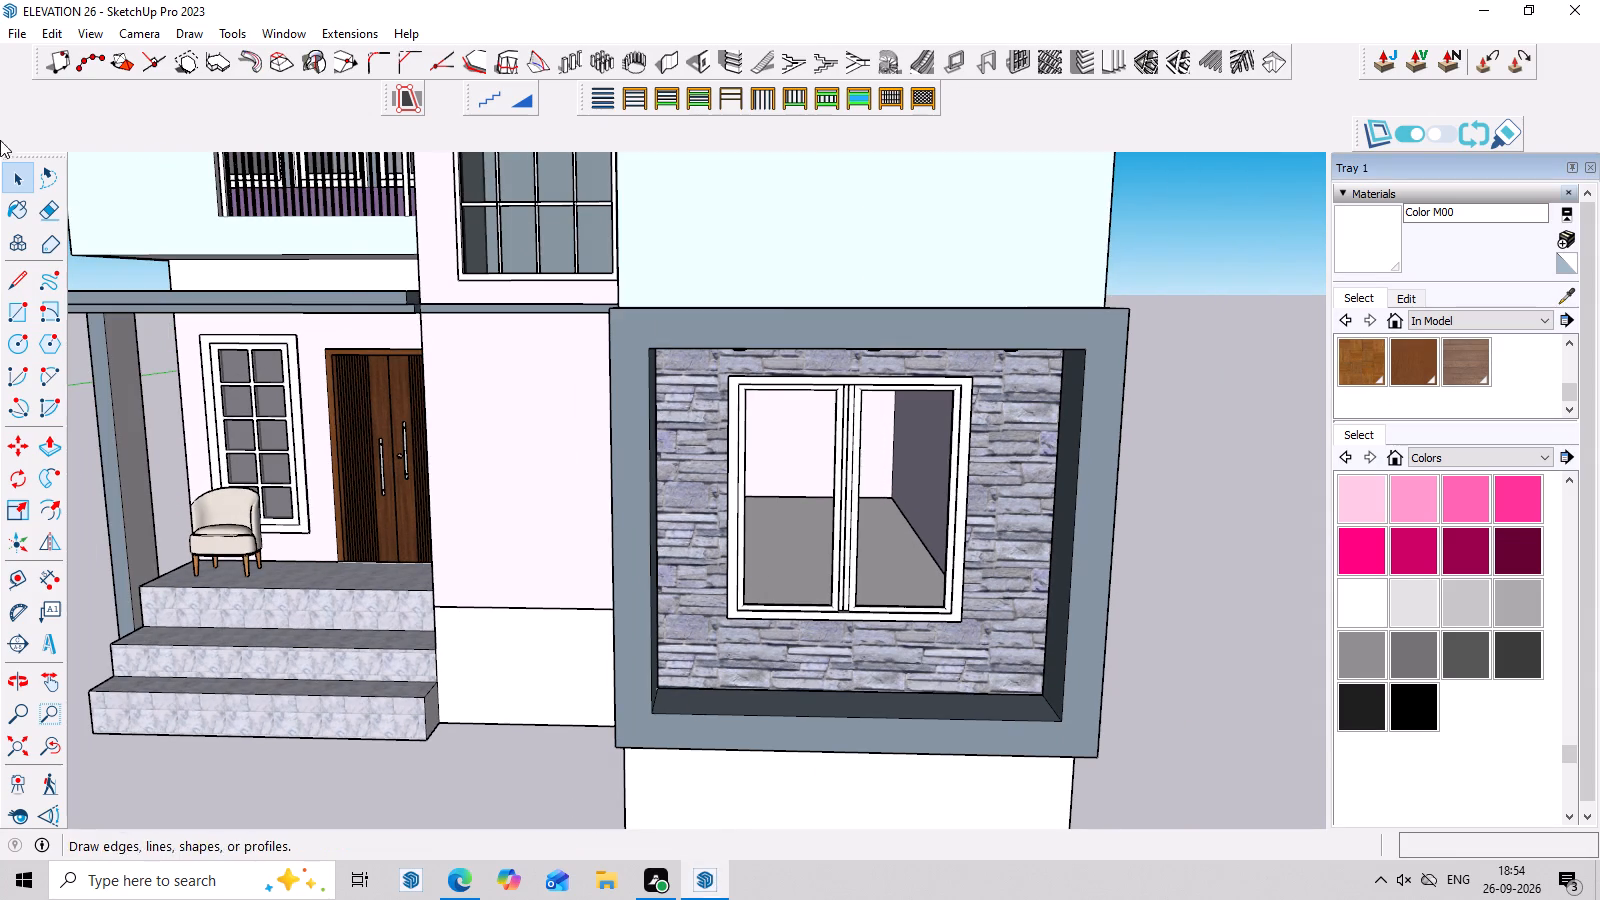
pyautogui.click(0, 31)
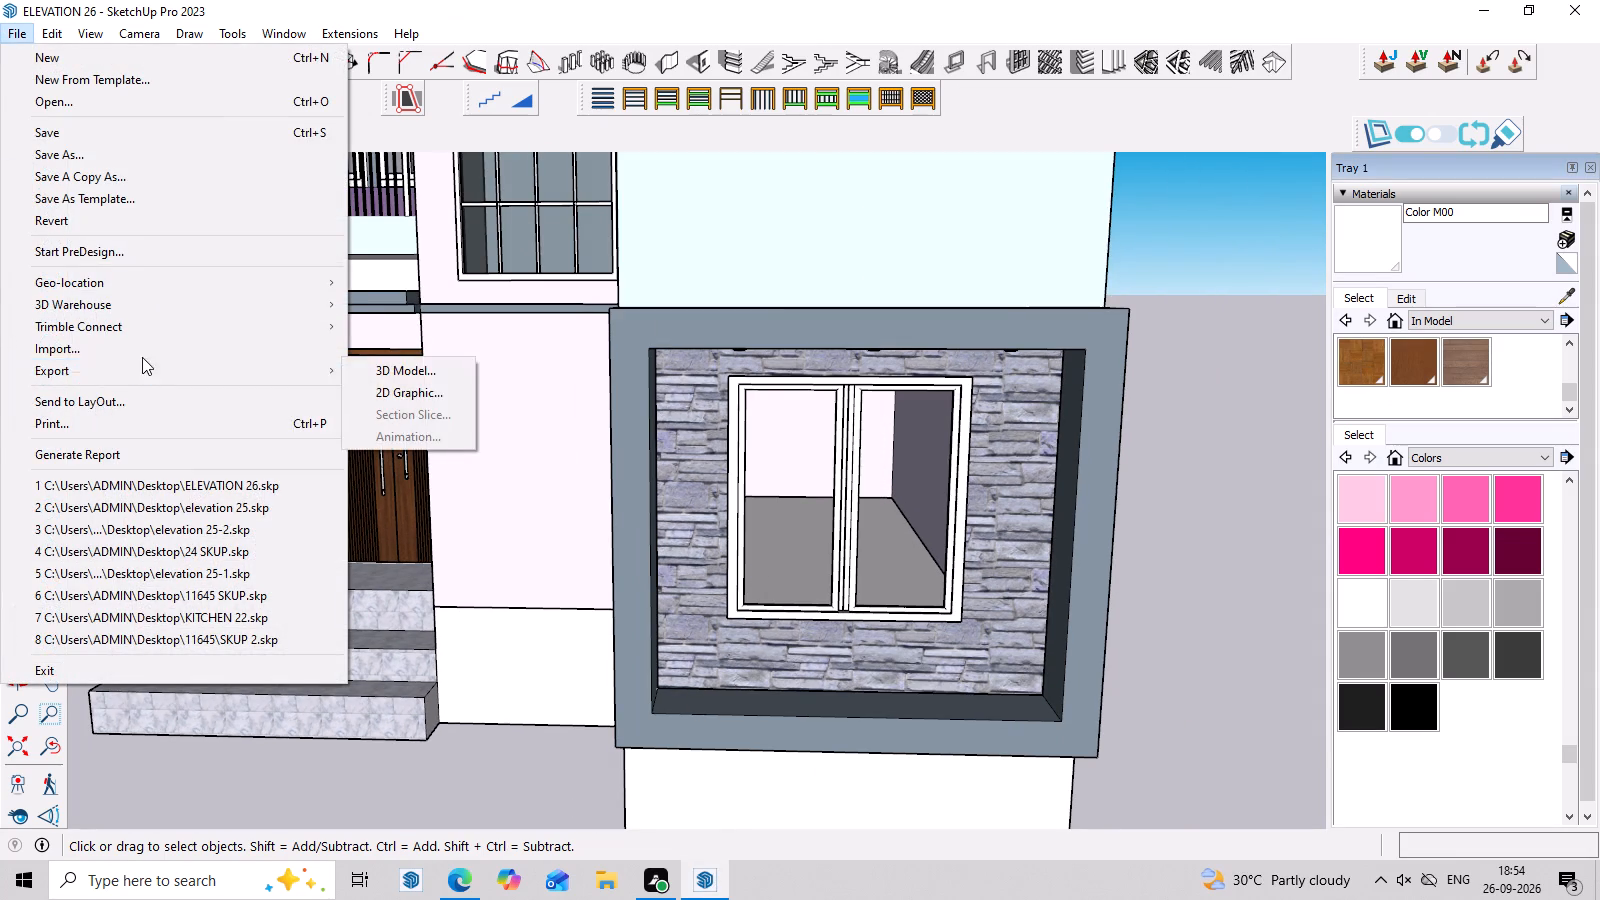
pyautogui.click(142, 357)
pyautogui.click(296, 173)
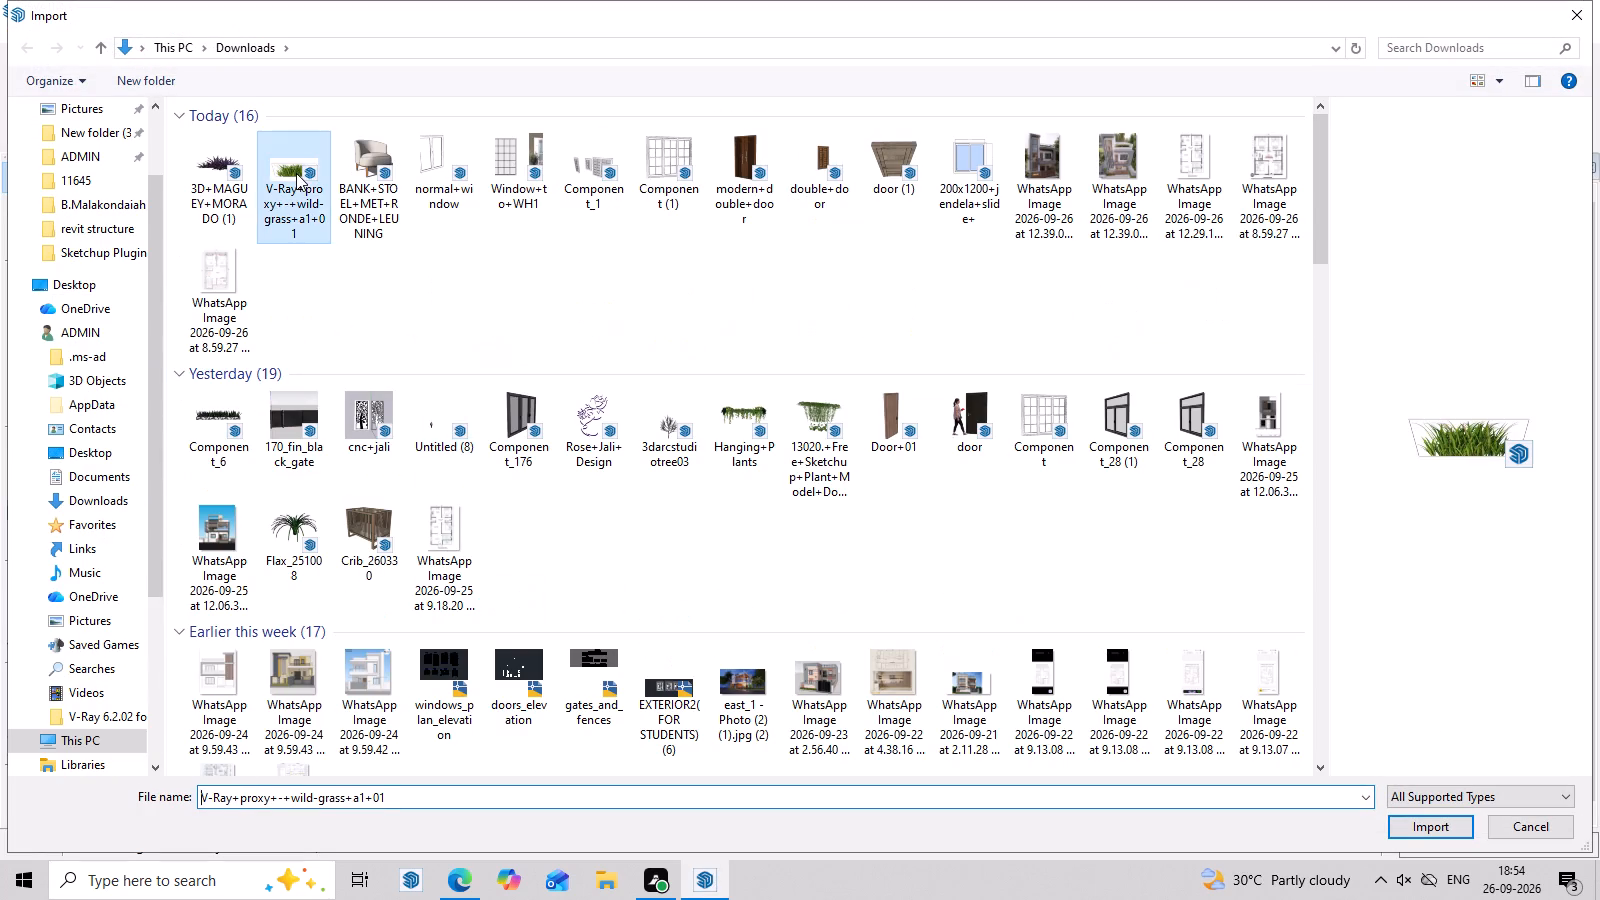
pyautogui.click(1417, 821)
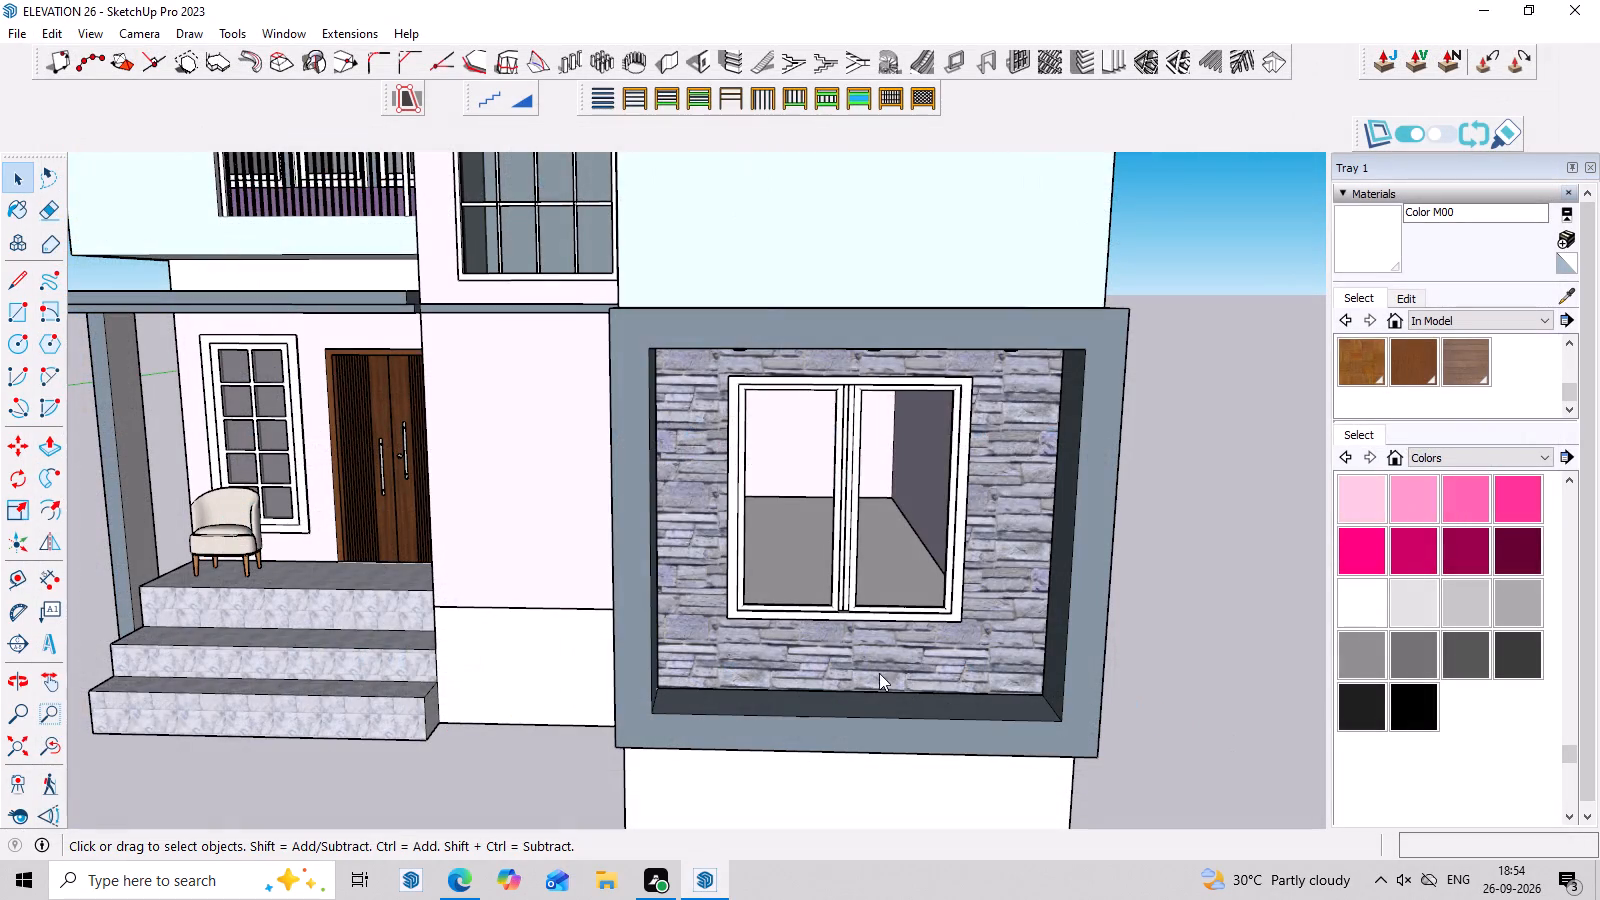
pyautogui.click(1003, 502)
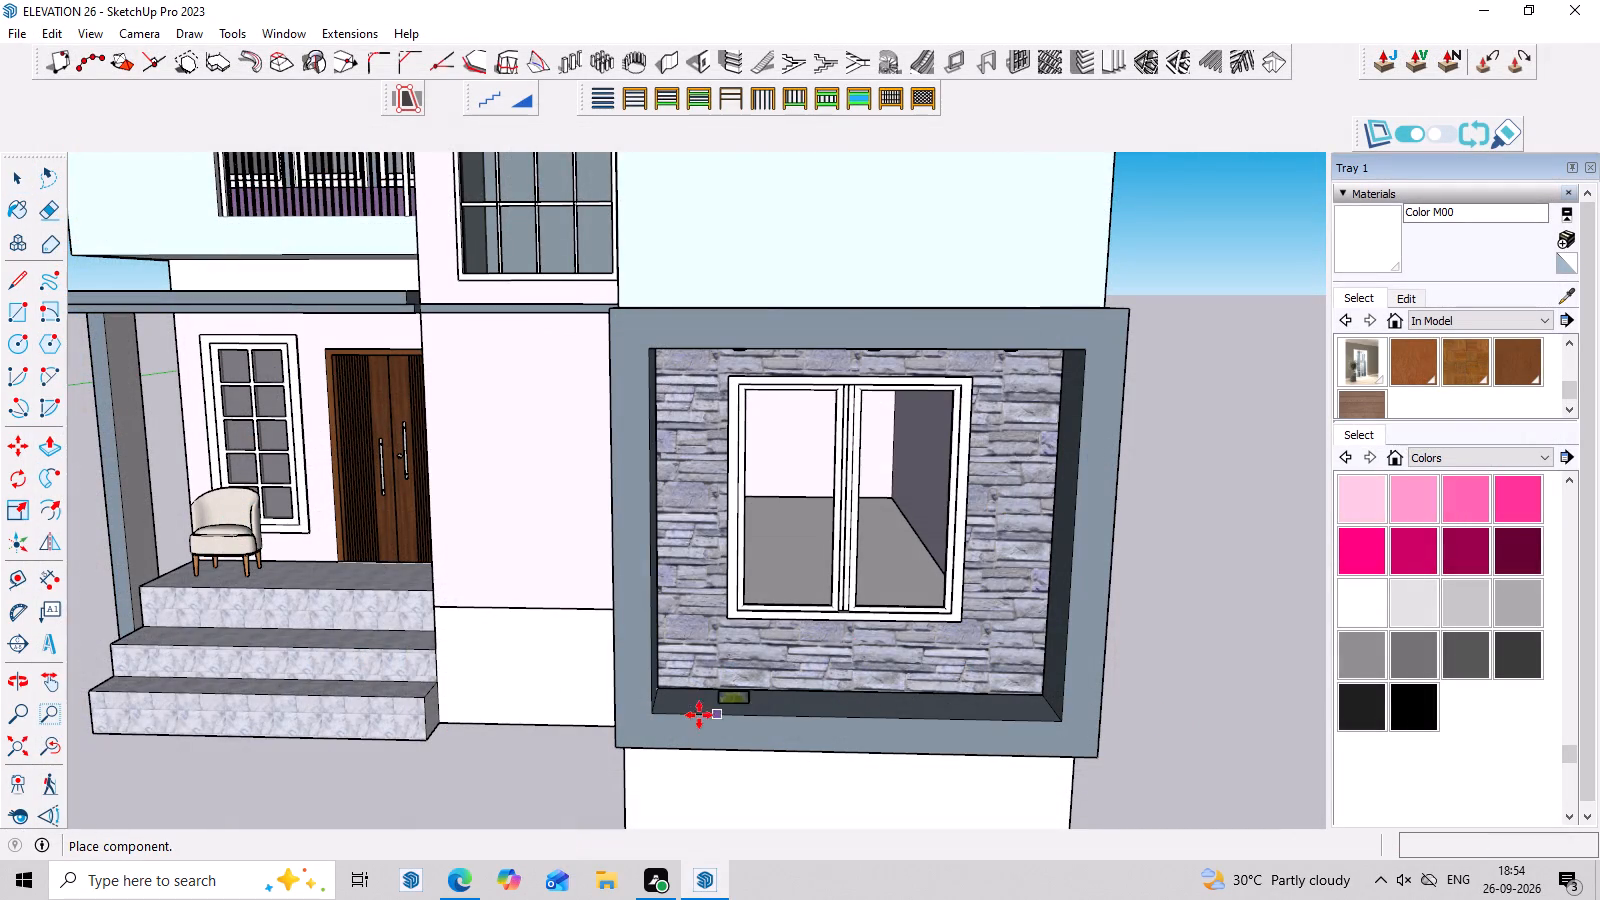
pyautogui.scroll(9, 725, 713)
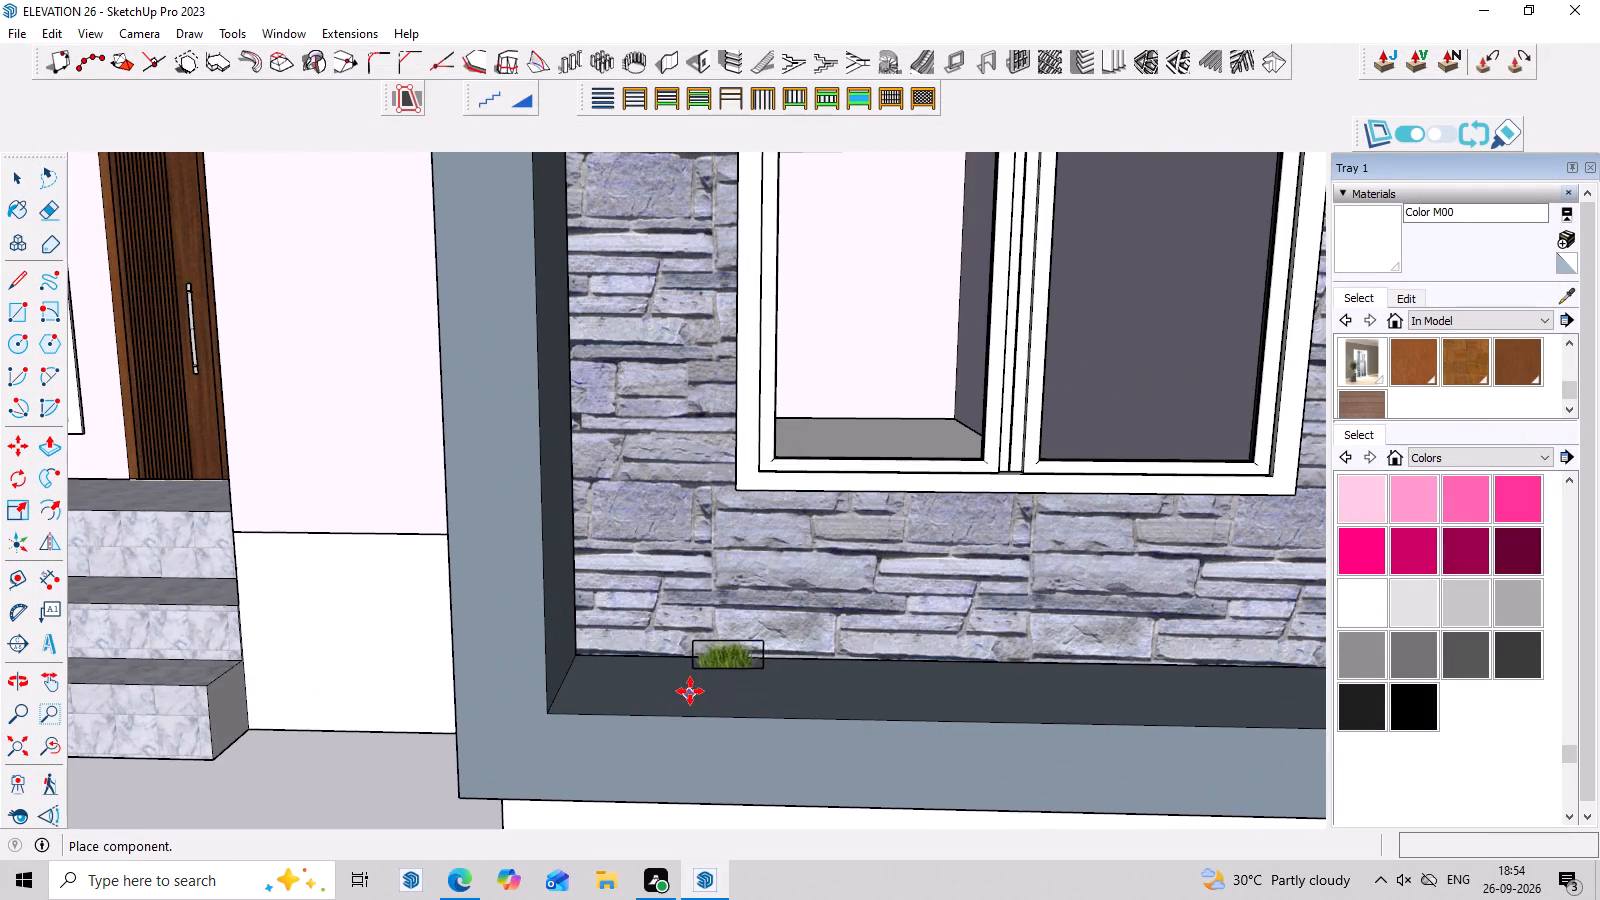
pyautogui.scroll(-7, 690, 691)
pyautogui.click(305, 801)
# Explode the imported wild-grass component and the group nested inside it beside the steps.
pyautogui.scroll(2, 353, 781)
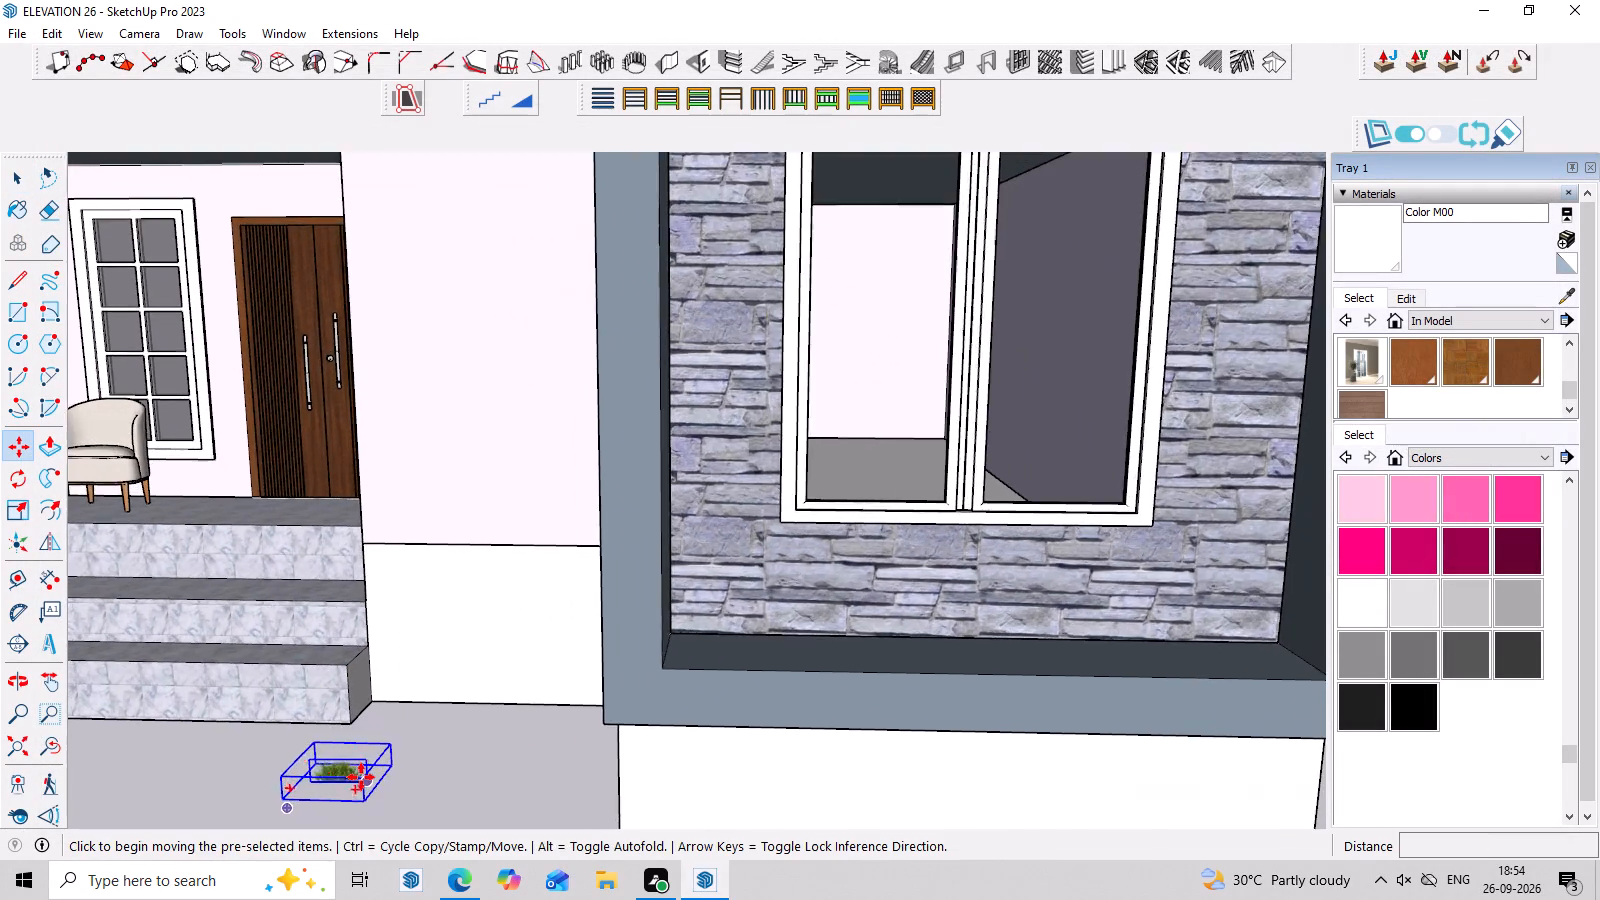
pyautogui.scroll(11, 361, 777)
pyautogui.rightClick(380, 761)
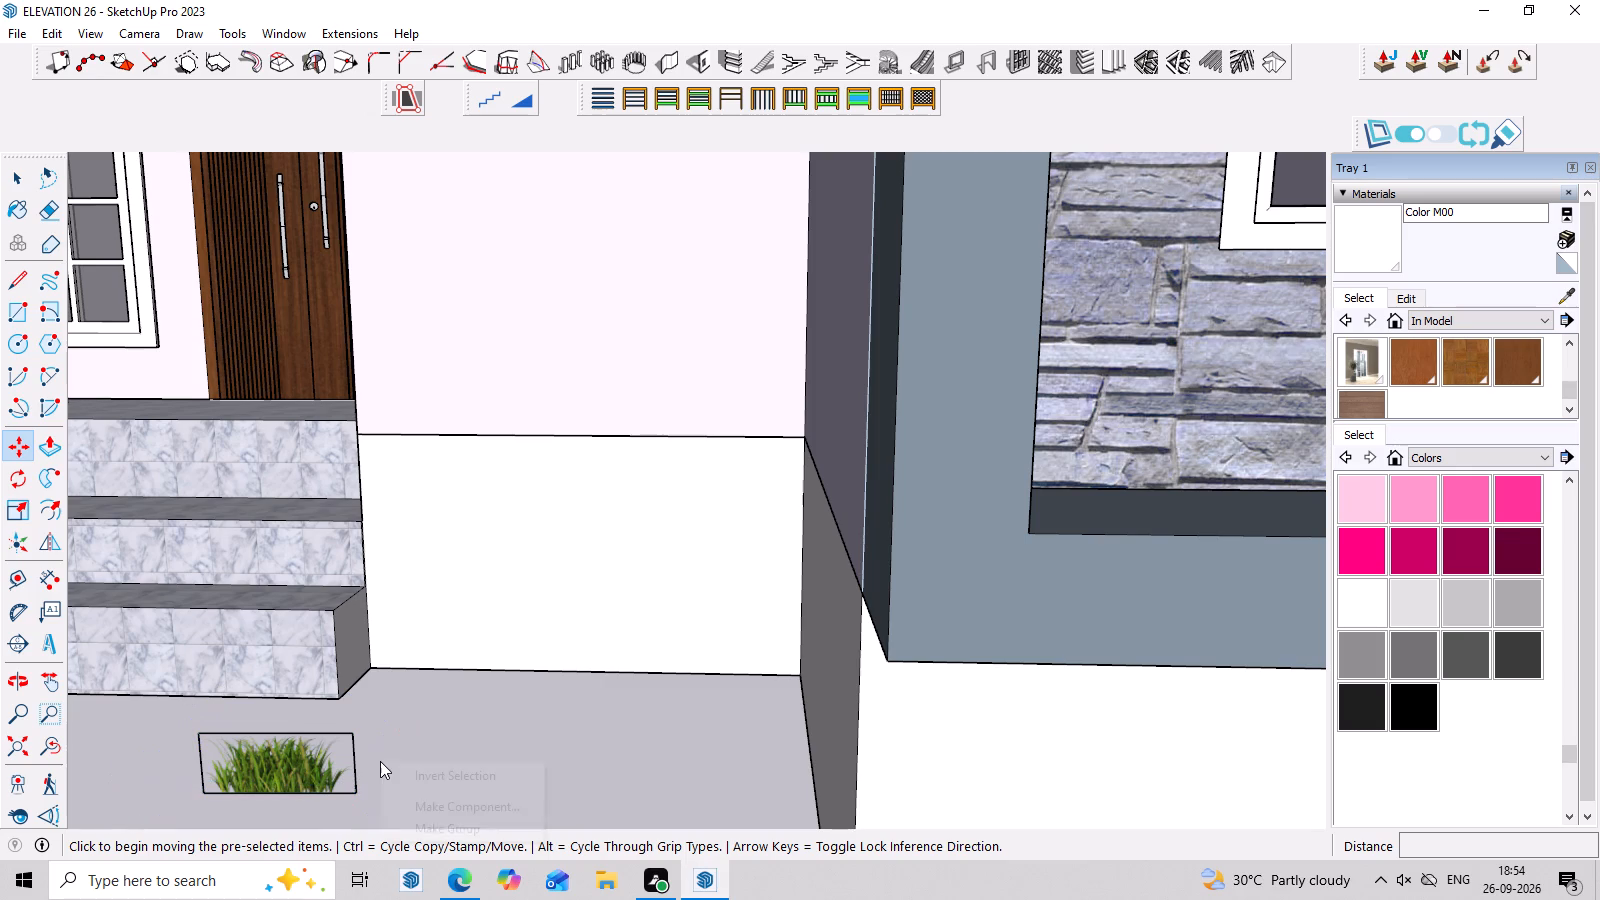
pyautogui.click(288, 769)
pyautogui.click(288, 763)
pyautogui.rightClick(288, 763)
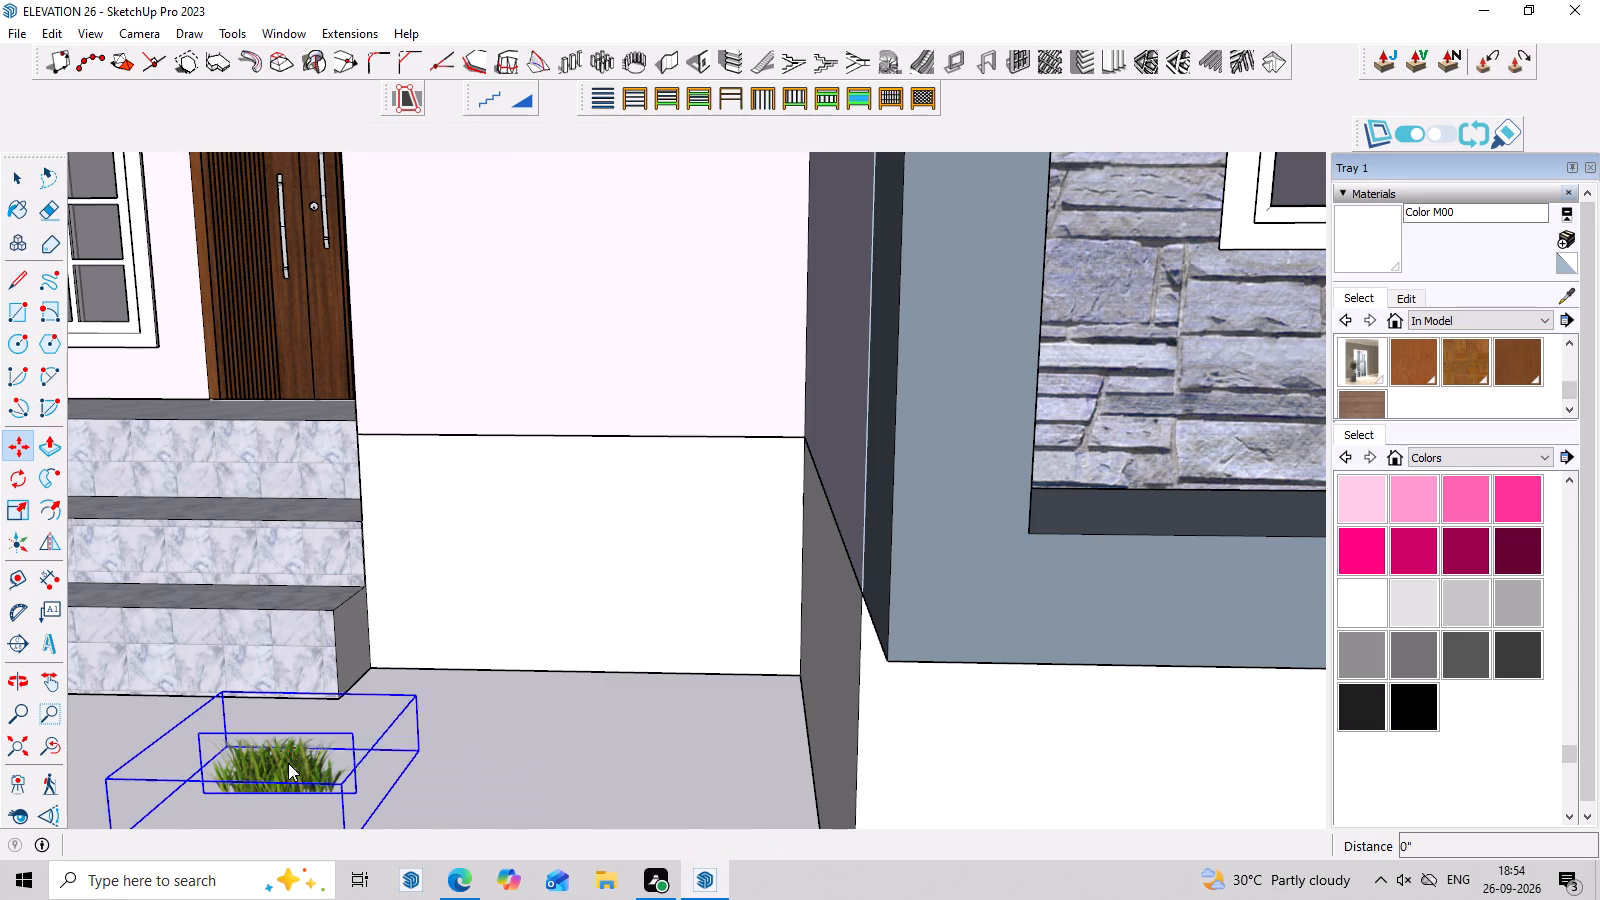
pyautogui.click(396, 285)
pyautogui.scroll(-3, 555, 552)
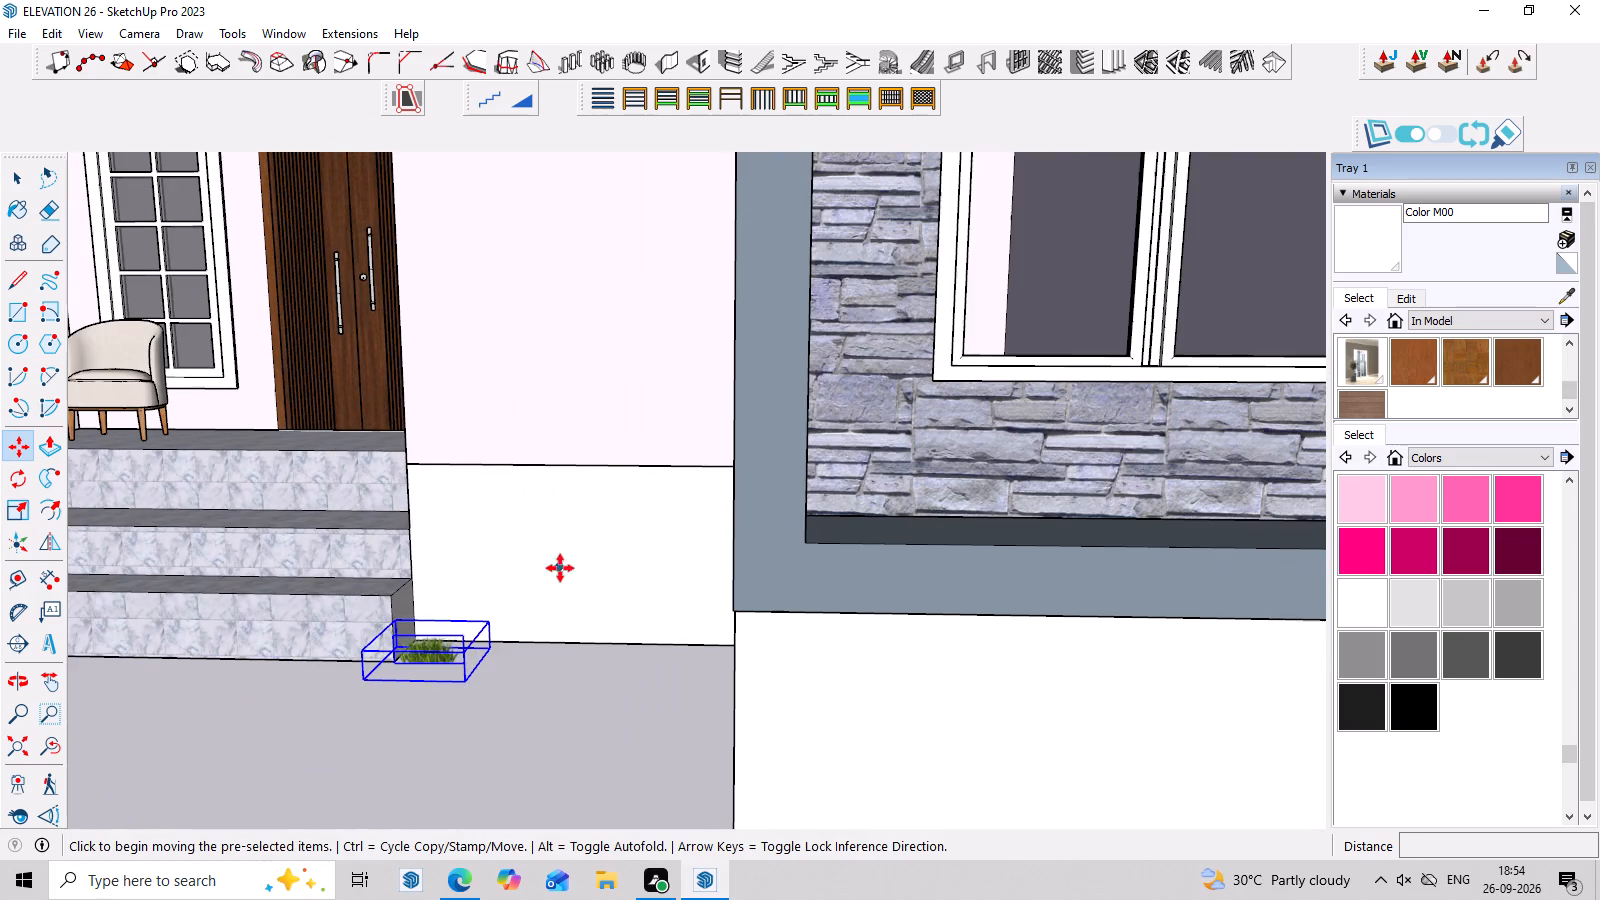
pyautogui.scroll(6, 453, 641)
pyautogui.rightClick(455, 660)
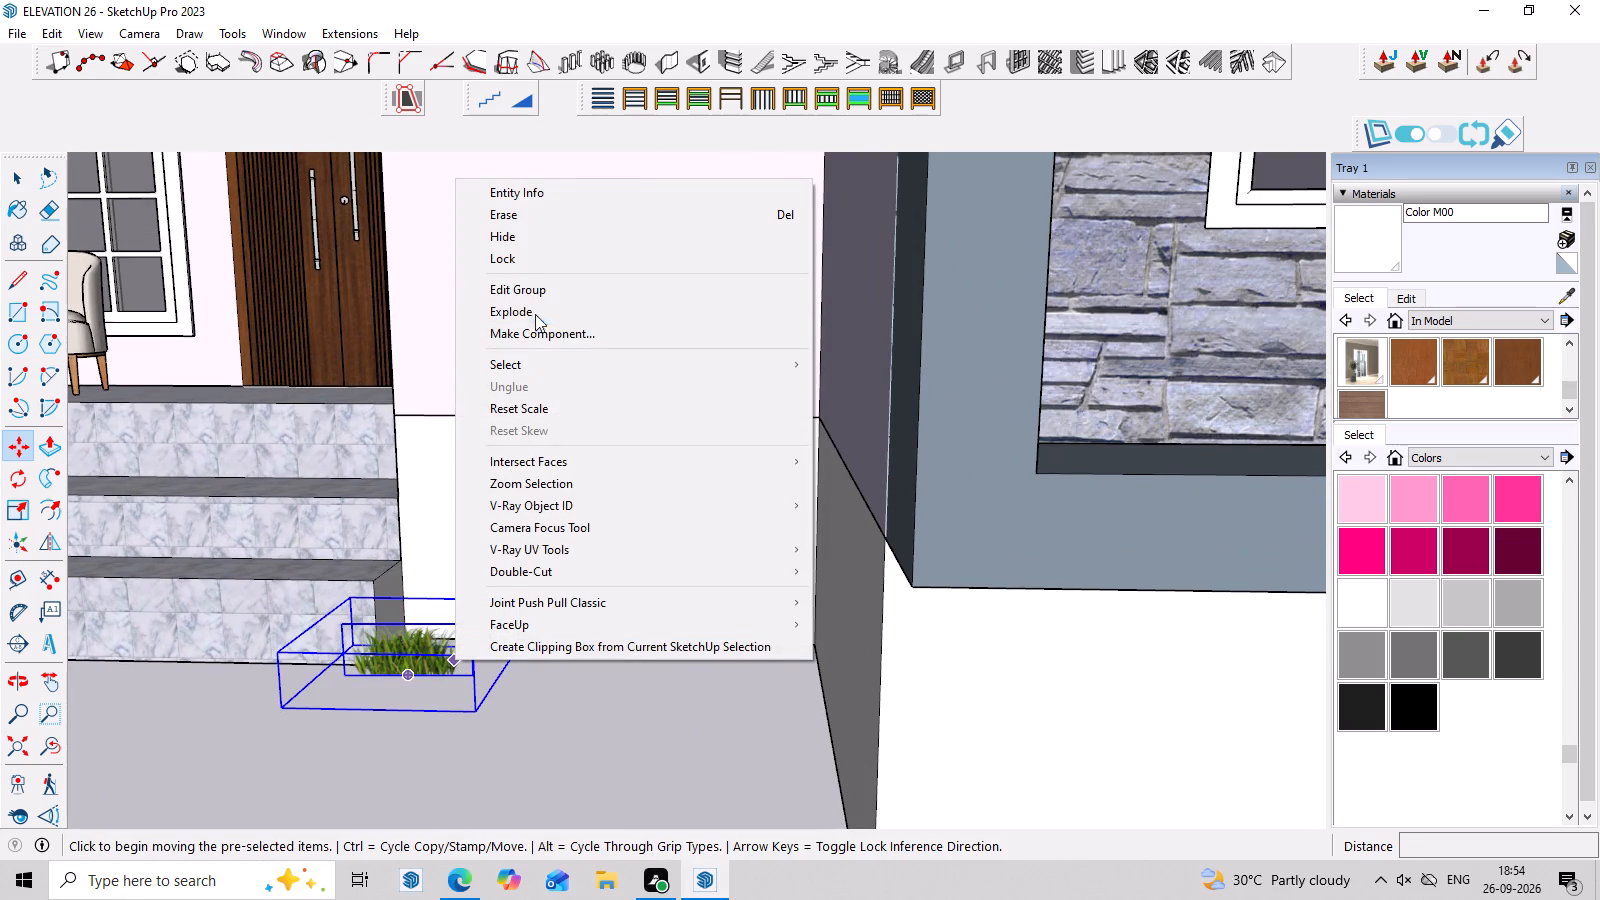
pyautogui.click(535, 311)
# Scale the grass about 1.76 wider, increase its height by about 1.32 and 1.38, and narrow it from the steps side.
pyautogui.scroll(7, 487, 666)
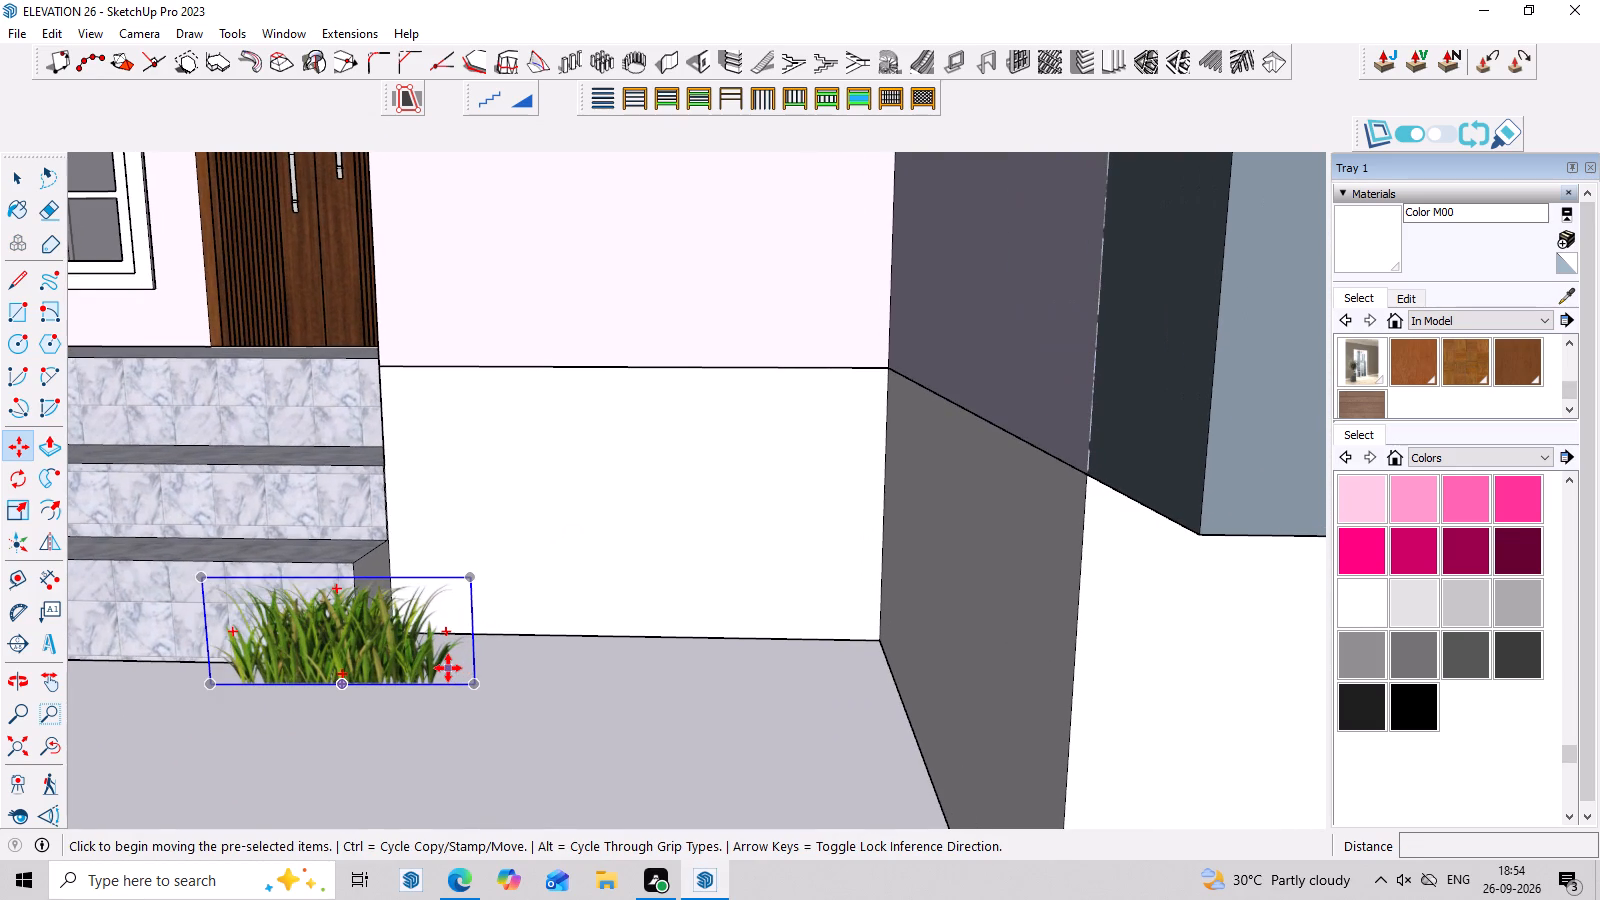
pyautogui.press('s')
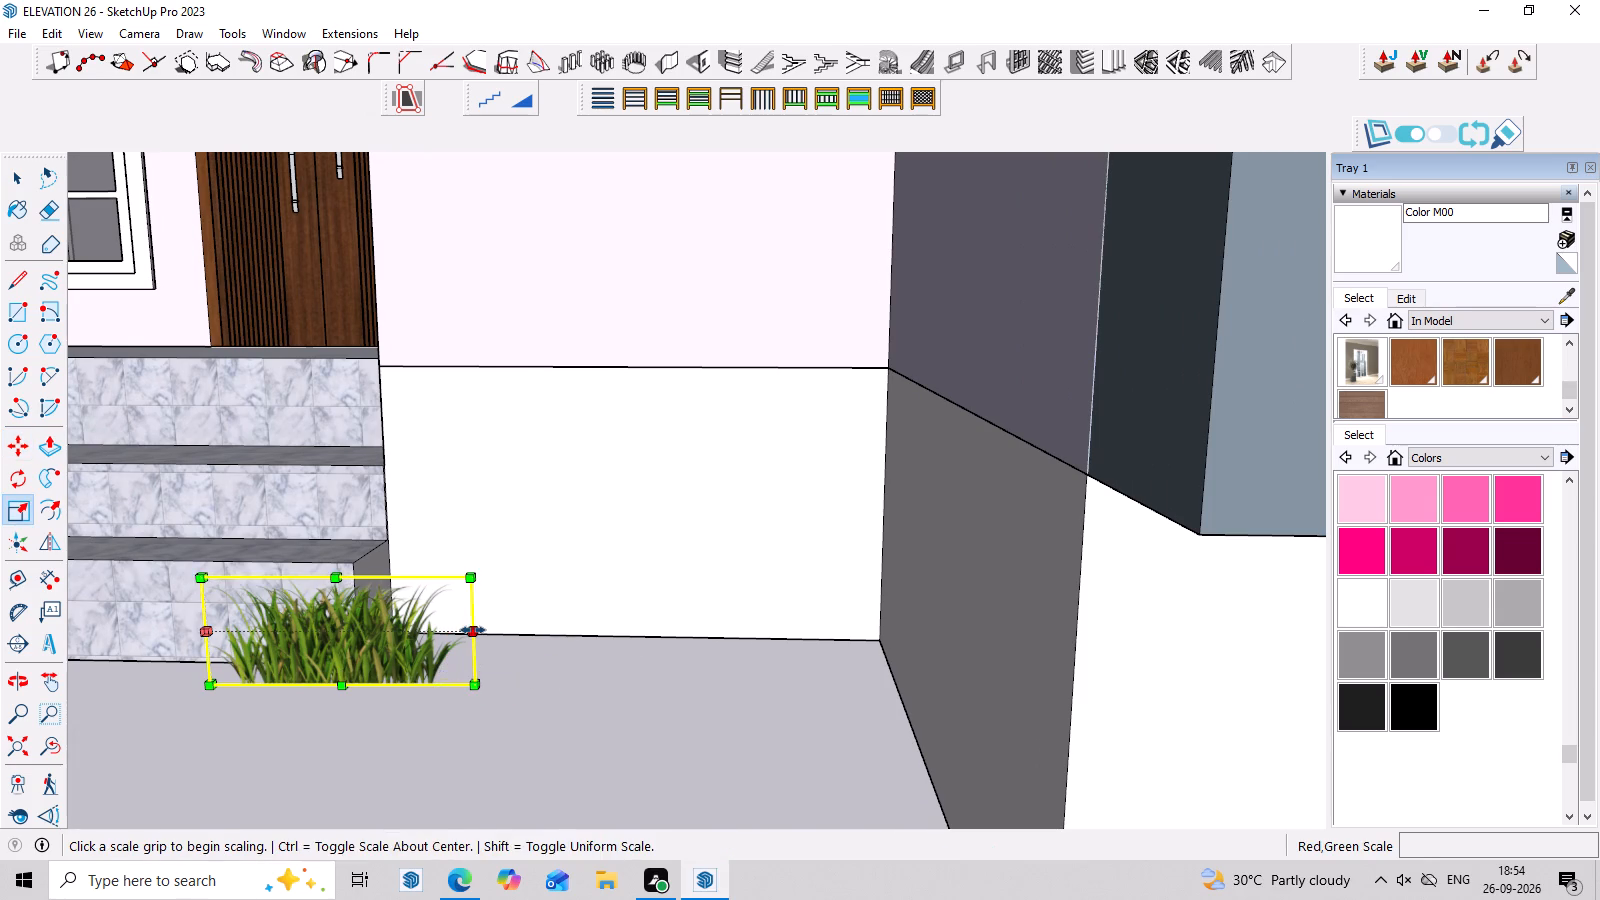
pyautogui.click(473, 630)
pyautogui.click(676, 628)
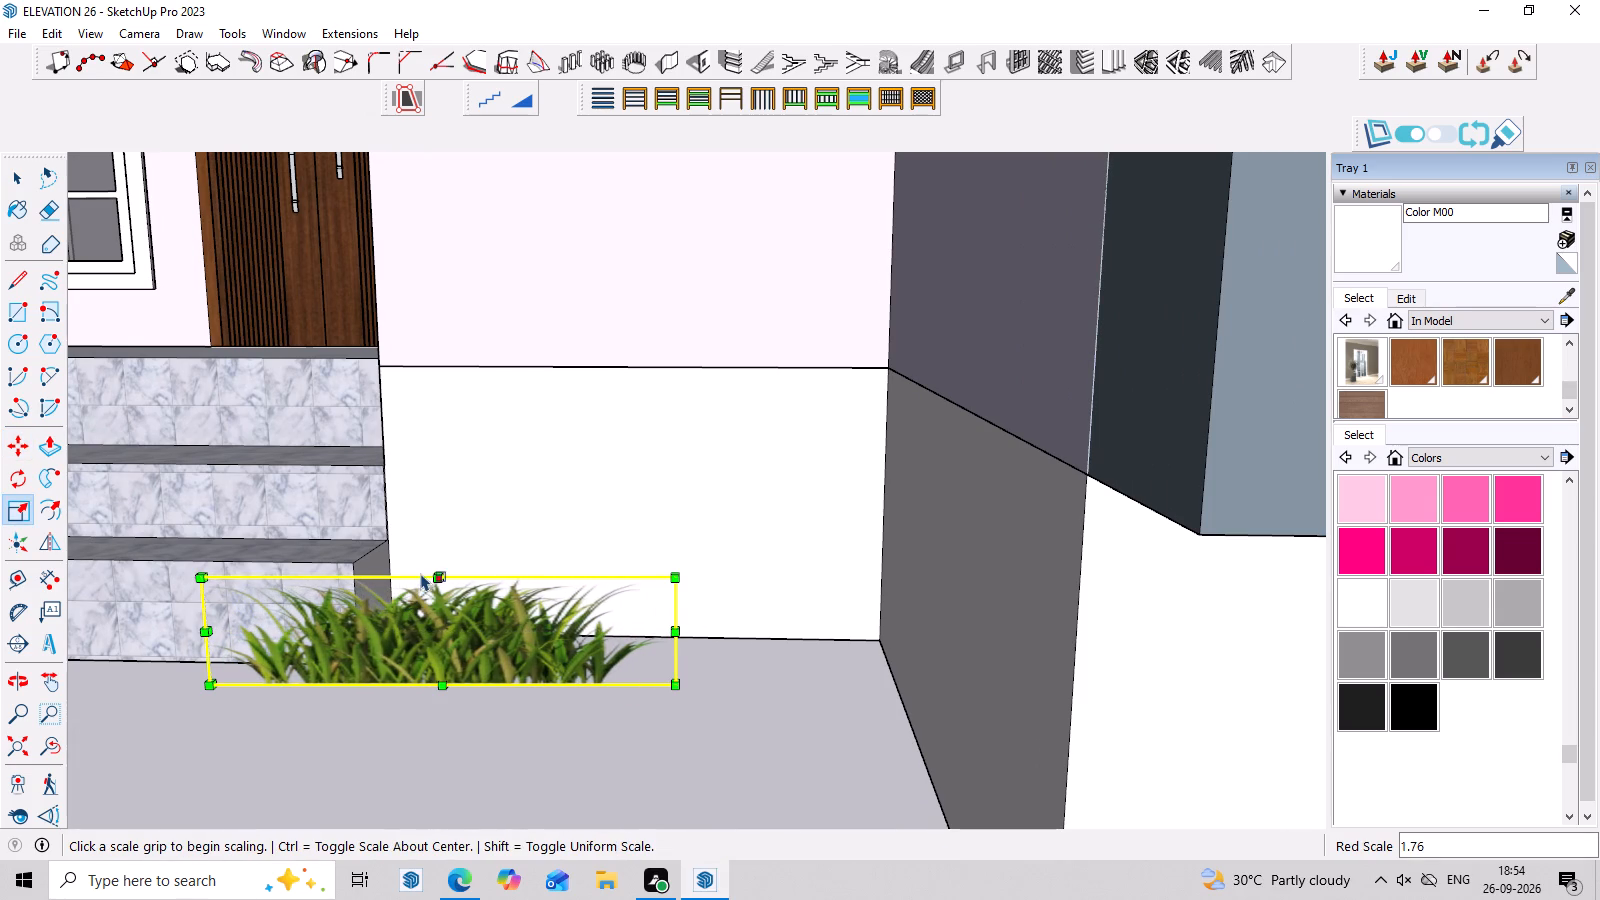
pyautogui.moveTo(434, 572); pyautogui.dragTo(442, 542)
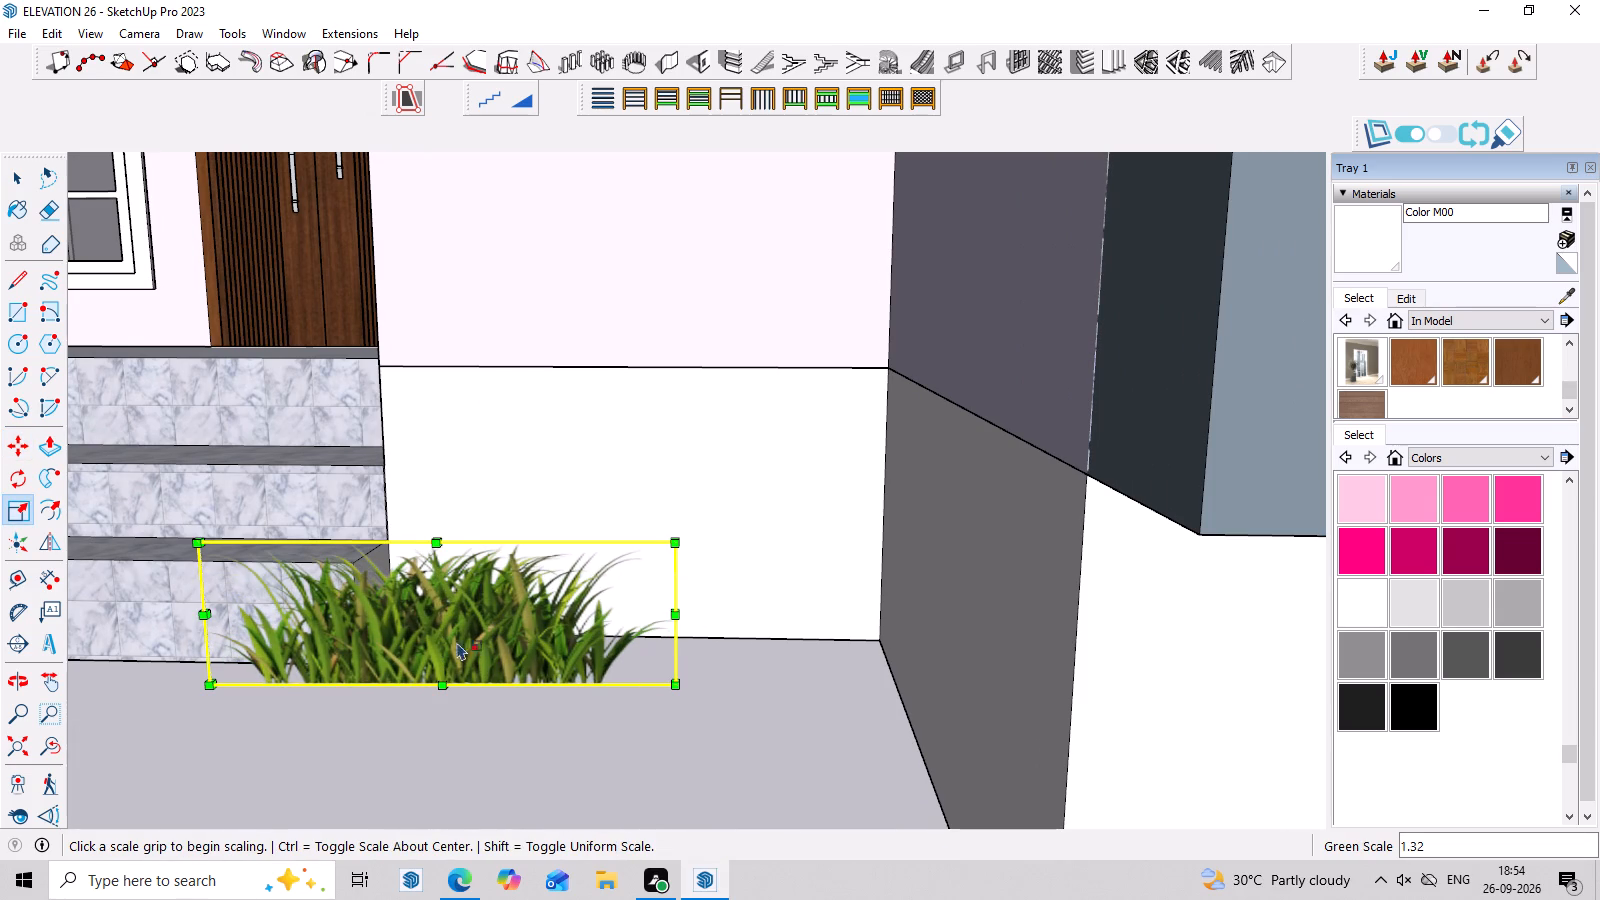
pyautogui.moveTo(447, 683); pyautogui.dragTo(446, 736)
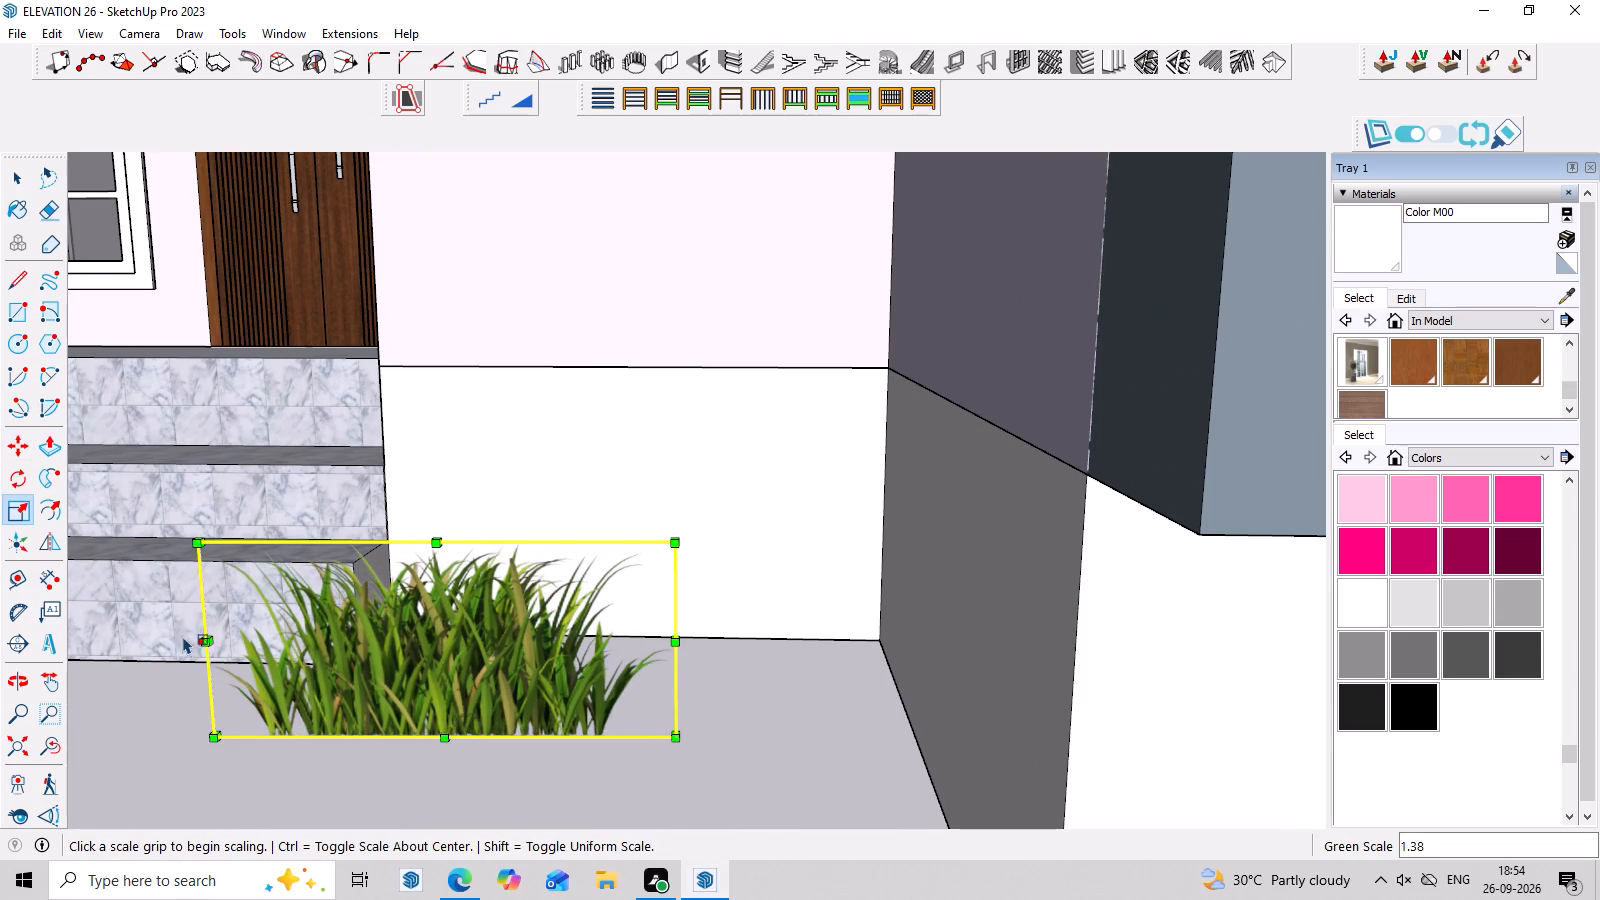
pyautogui.moveTo(204, 638); pyautogui.dragTo(91, 640)
pyautogui.click(91, 640)
pyautogui.scroll(-3, 521, 645)
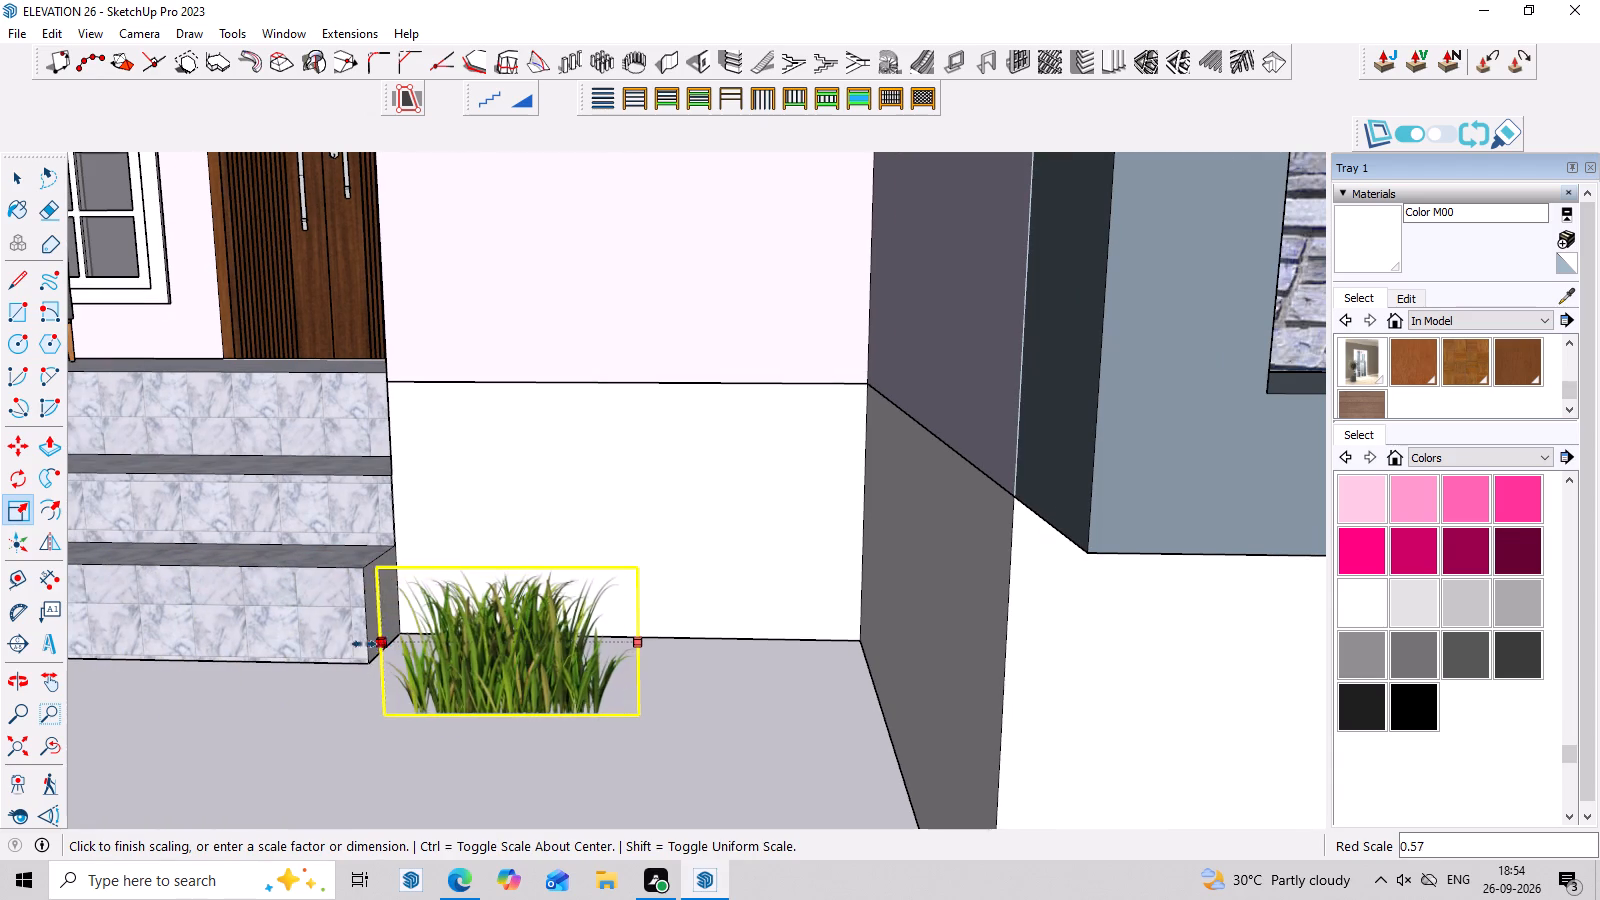
pyautogui.click(277, 637)
pyautogui.scroll(-5, 519, 643)
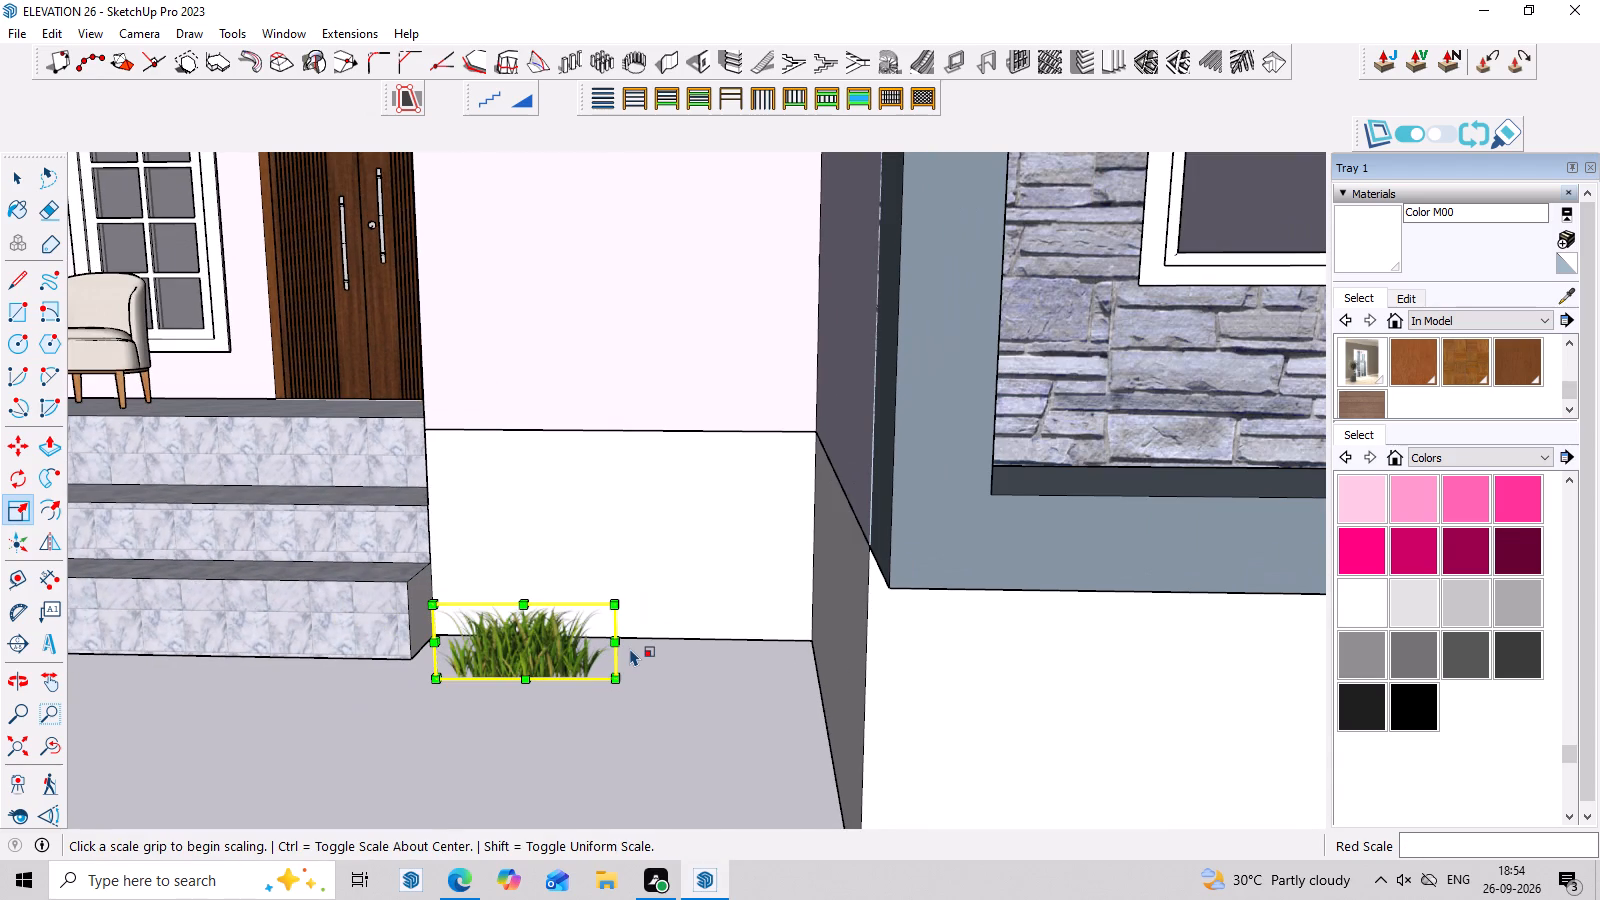
# Move the grass clump onto the bottom ledge of the grey window frame, at its left corner.
pyautogui.press('m')
pyautogui.click(611, 679)
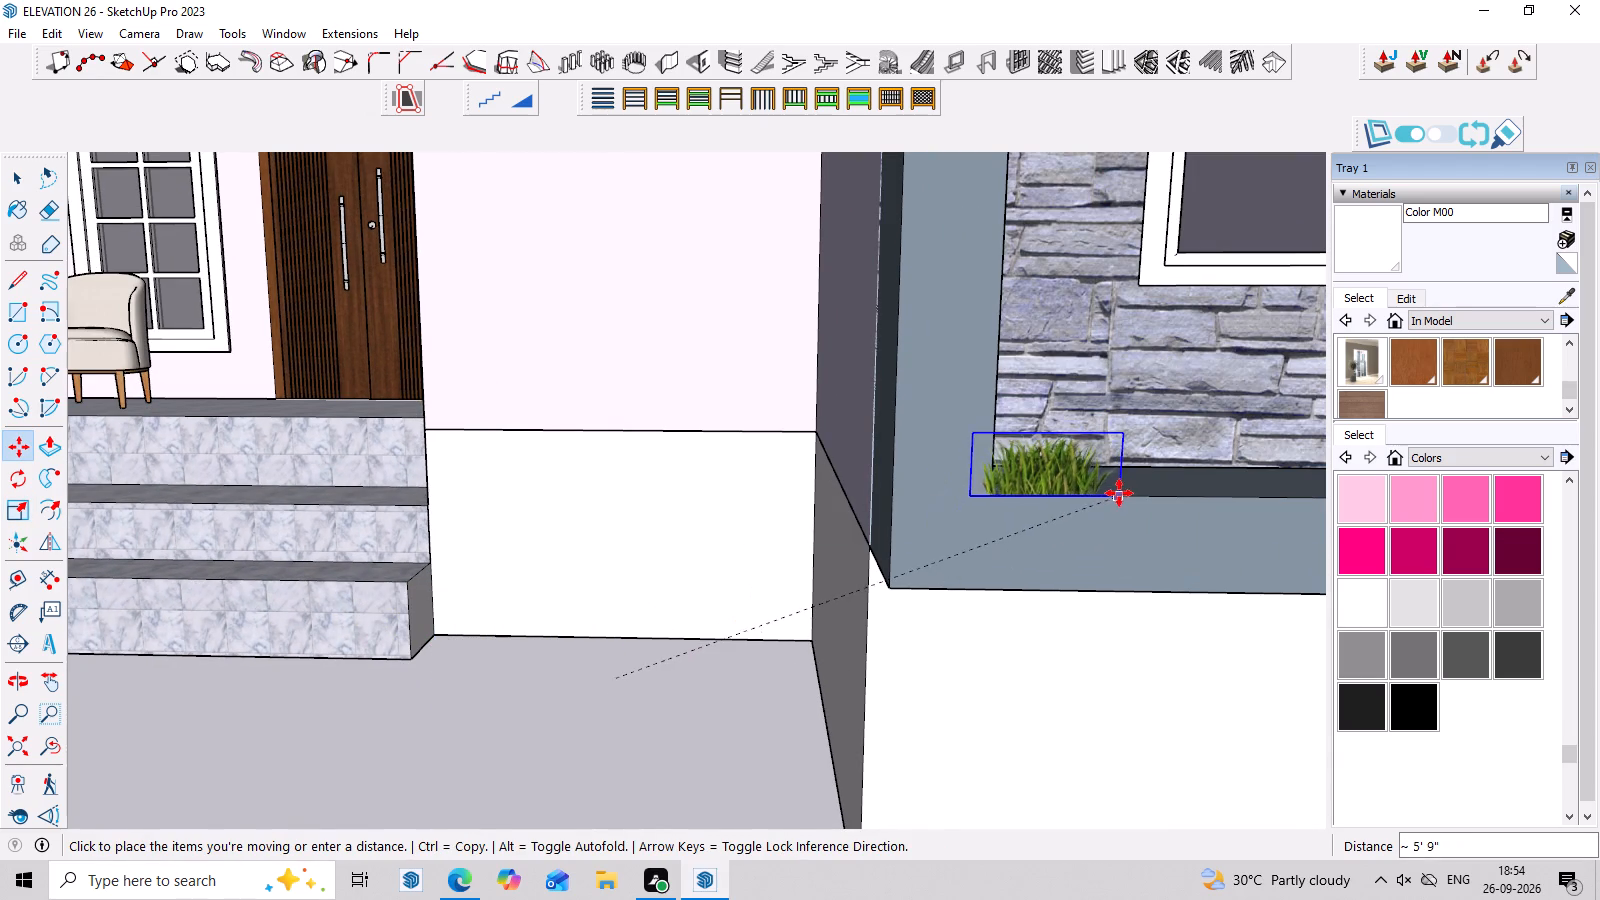
pyautogui.click(1122, 492)
# Scale the grass on the ledge to about 2.17 times its height, widen it, and enlarge height and width once more.
pyautogui.scroll(-6, 720, 414)
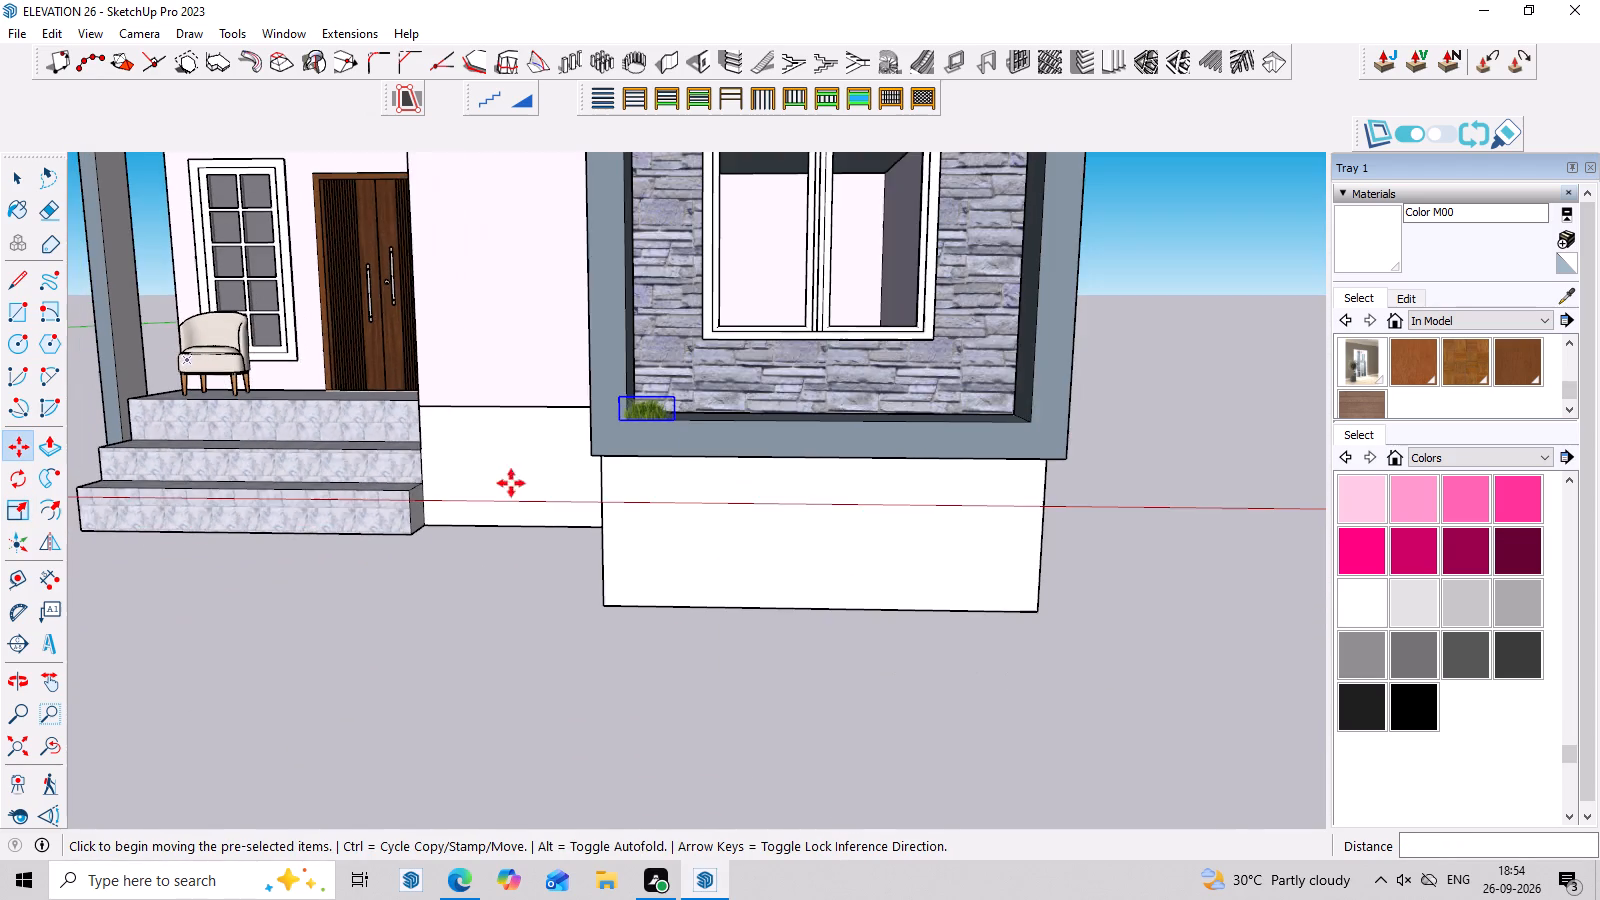
pyautogui.moveTo(734, 526); pyautogui.dragTo(740, 547, button='middle')
pyautogui.scroll(11, 683, 466)
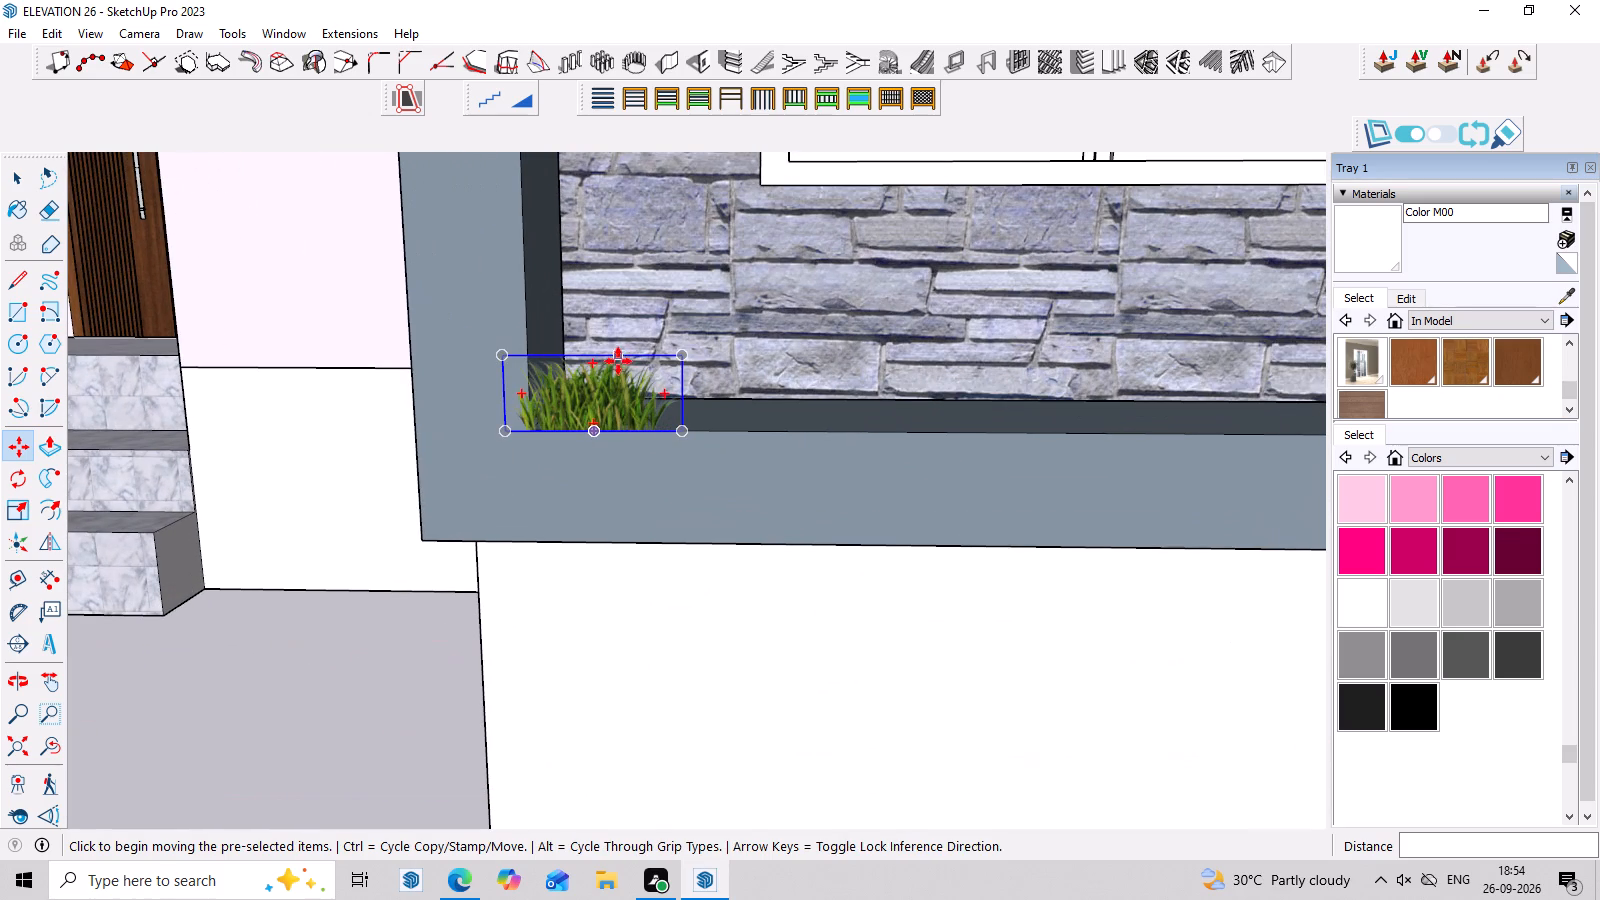
pyautogui.press('s')
pyautogui.scroll(2, 594, 360)
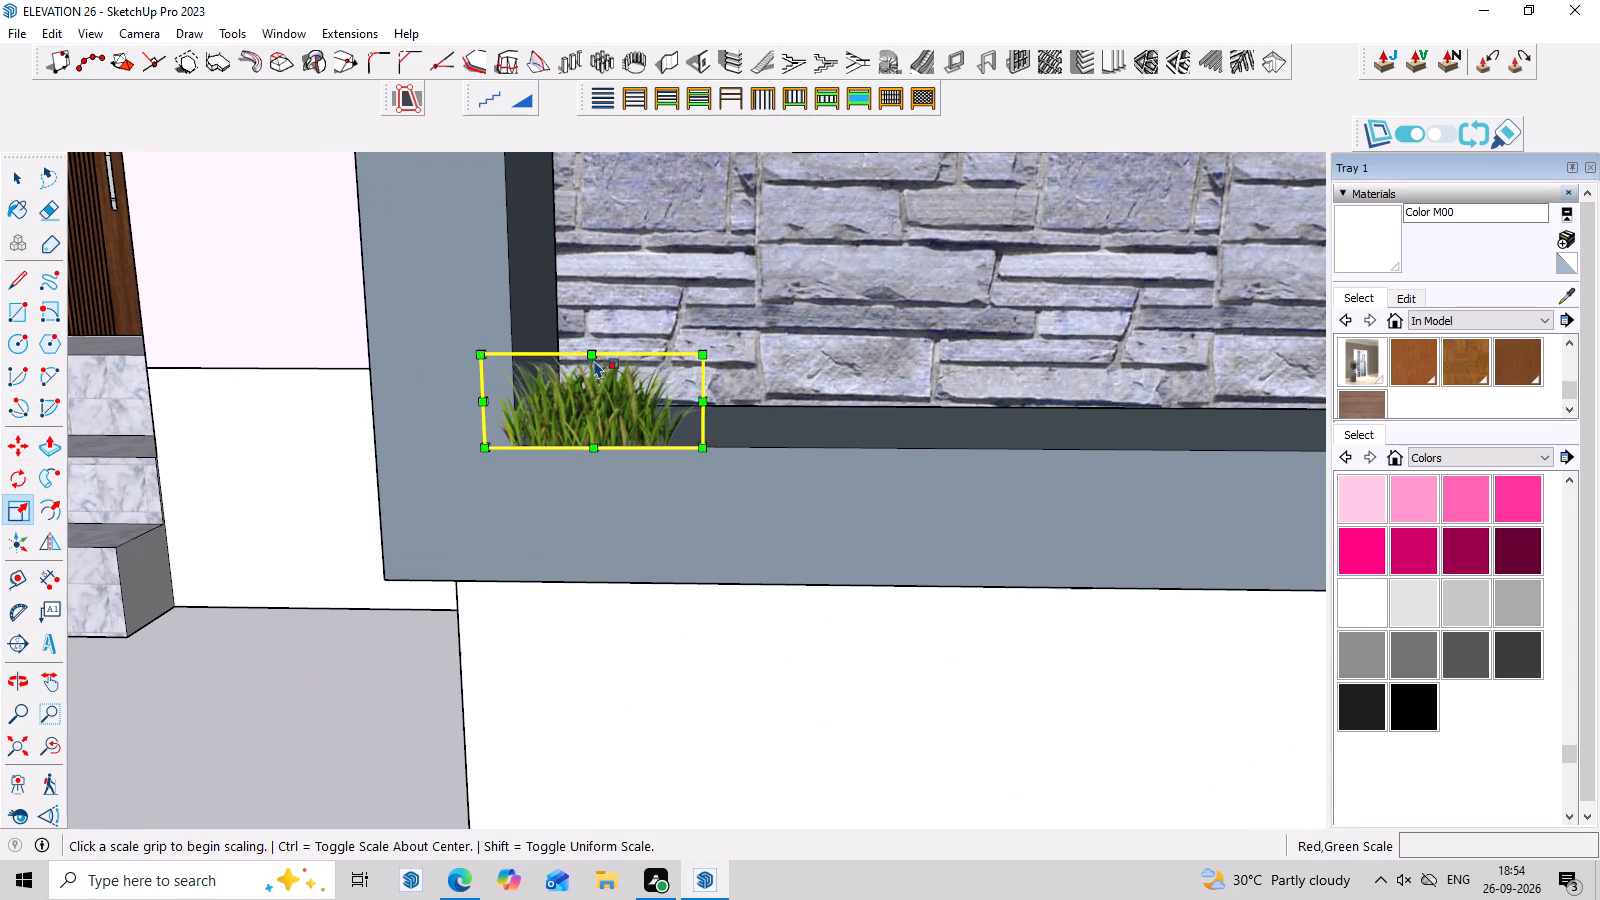
pyautogui.moveTo(597, 346); pyautogui.dragTo(606, 241)
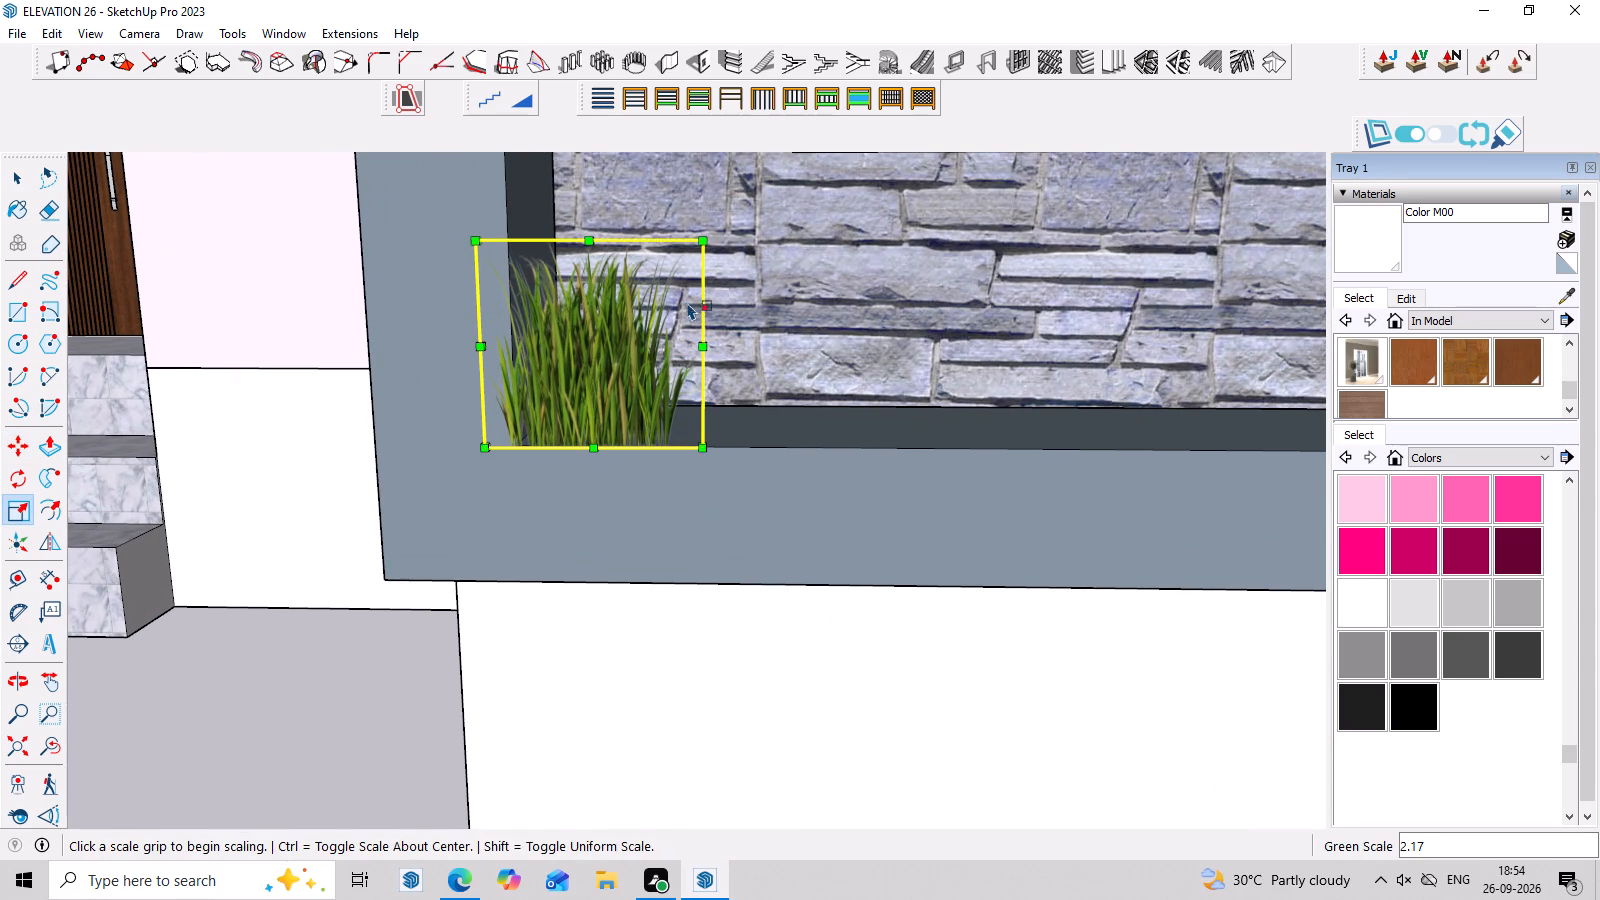
pyautogui.moveTo(702, 344); pyautogui.dragTo(952, 358)
pyautogui.moveTo(719, 236); pyautogui.dragTo(723, 188)
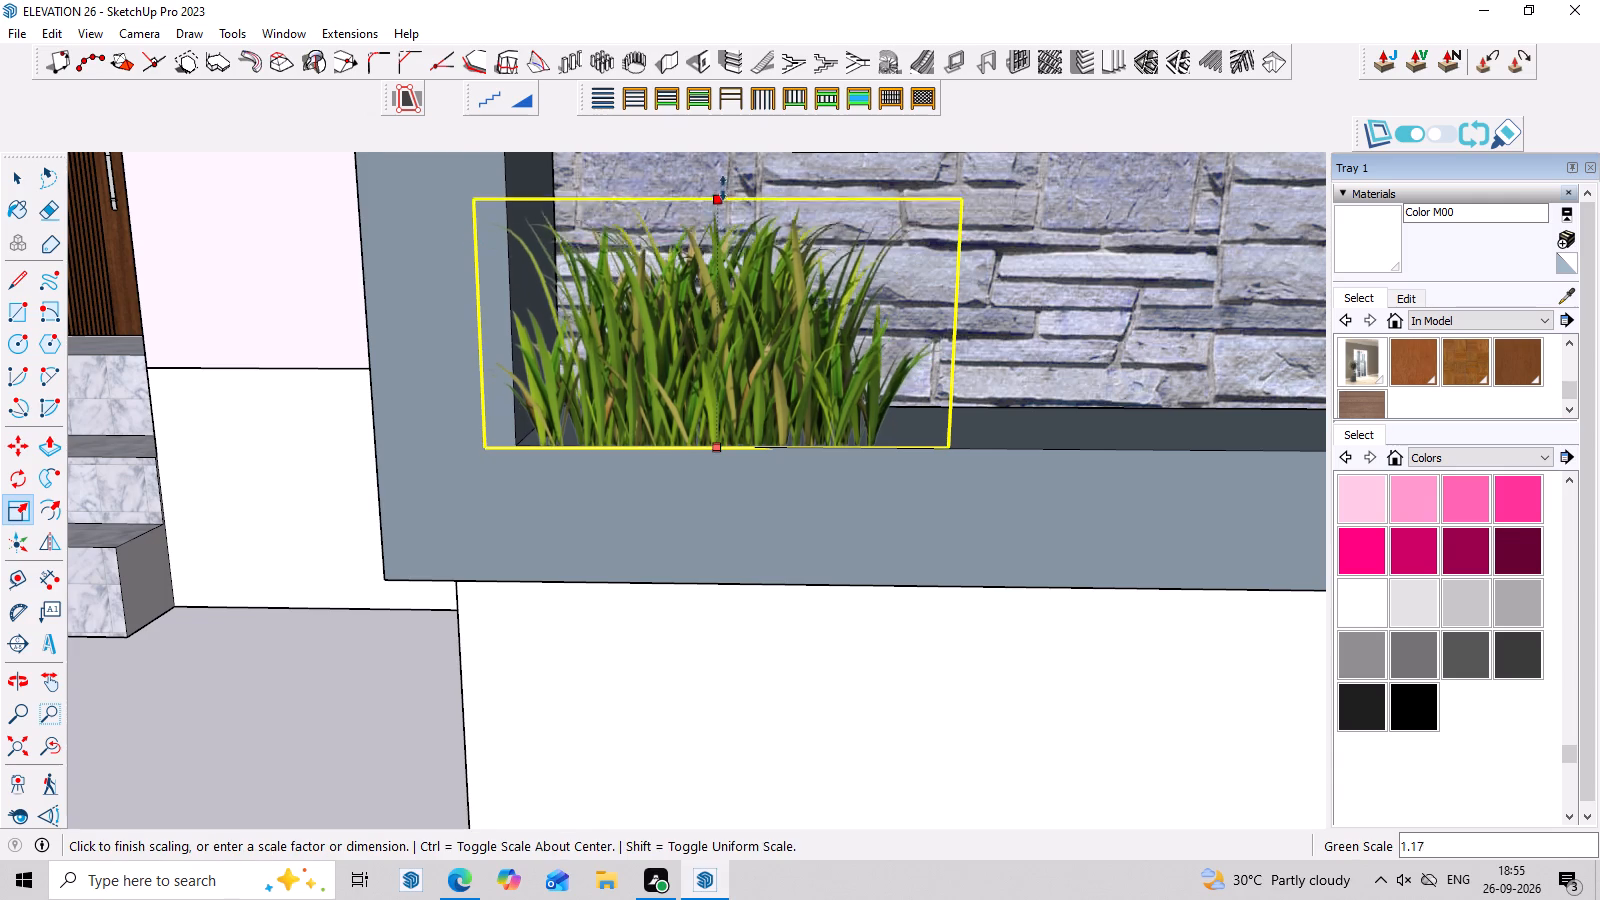
pyautogui.moveTo(723, 188); pyautogui.dragTo(731, 118)
pyautogui.moveTo(957, 314); pyautogui.dragTo(1074, 311)
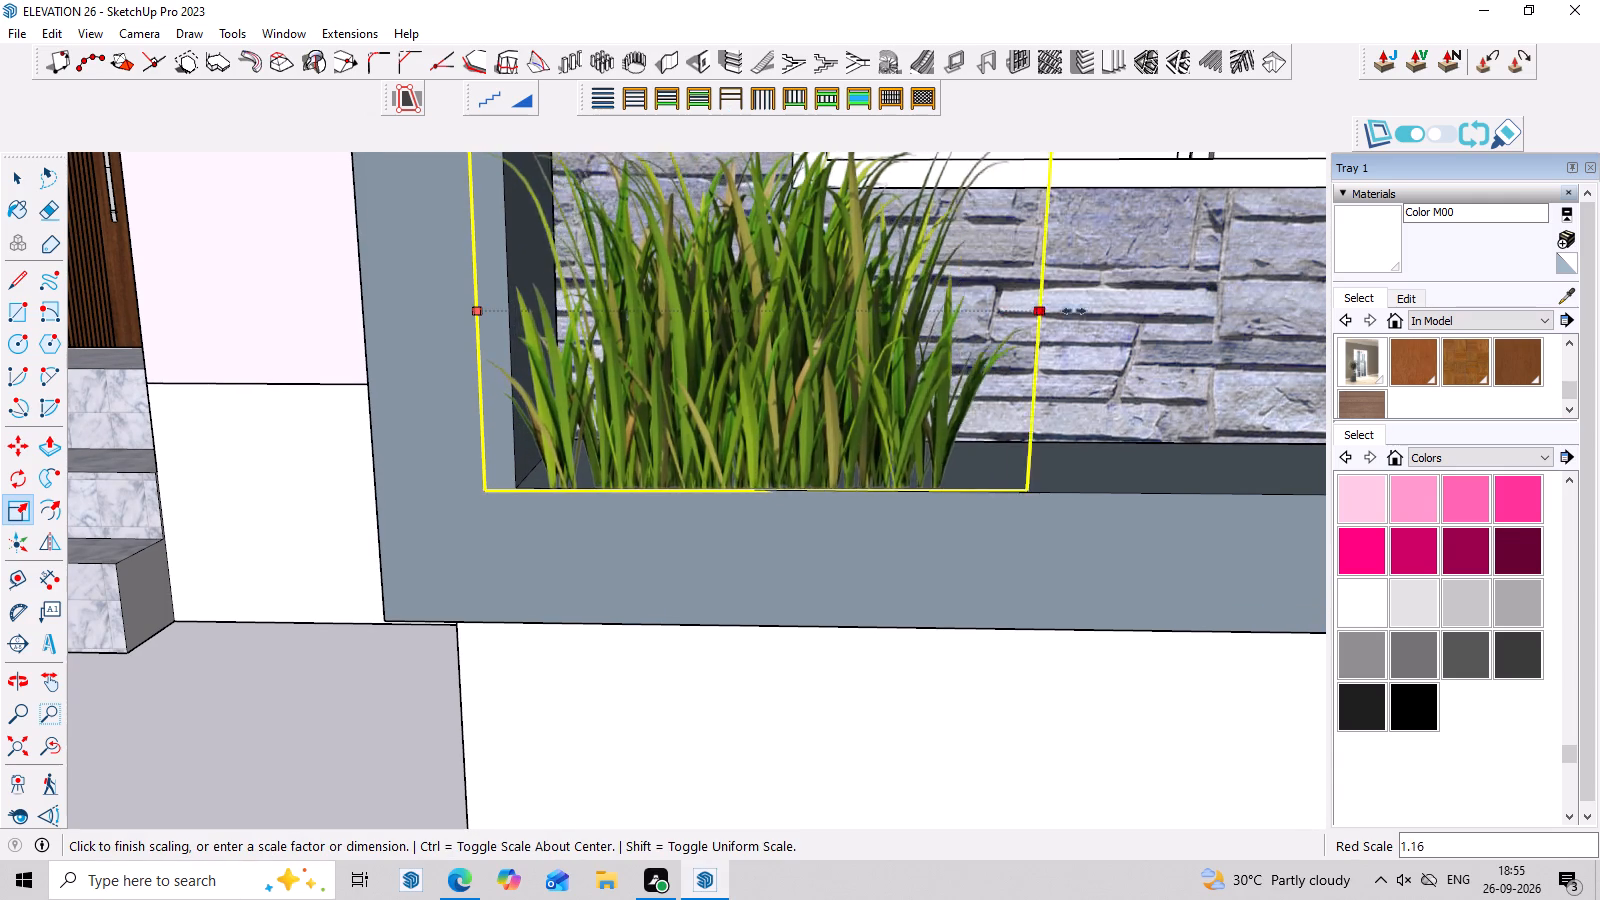
pyautogui.moveTo(1074, 311); pyautogui.dragTo(1206, 314)
# Narrow the grass clump from its left side to fit within the grey window frame.
pyautogui.scroll(-14, 837, 336)
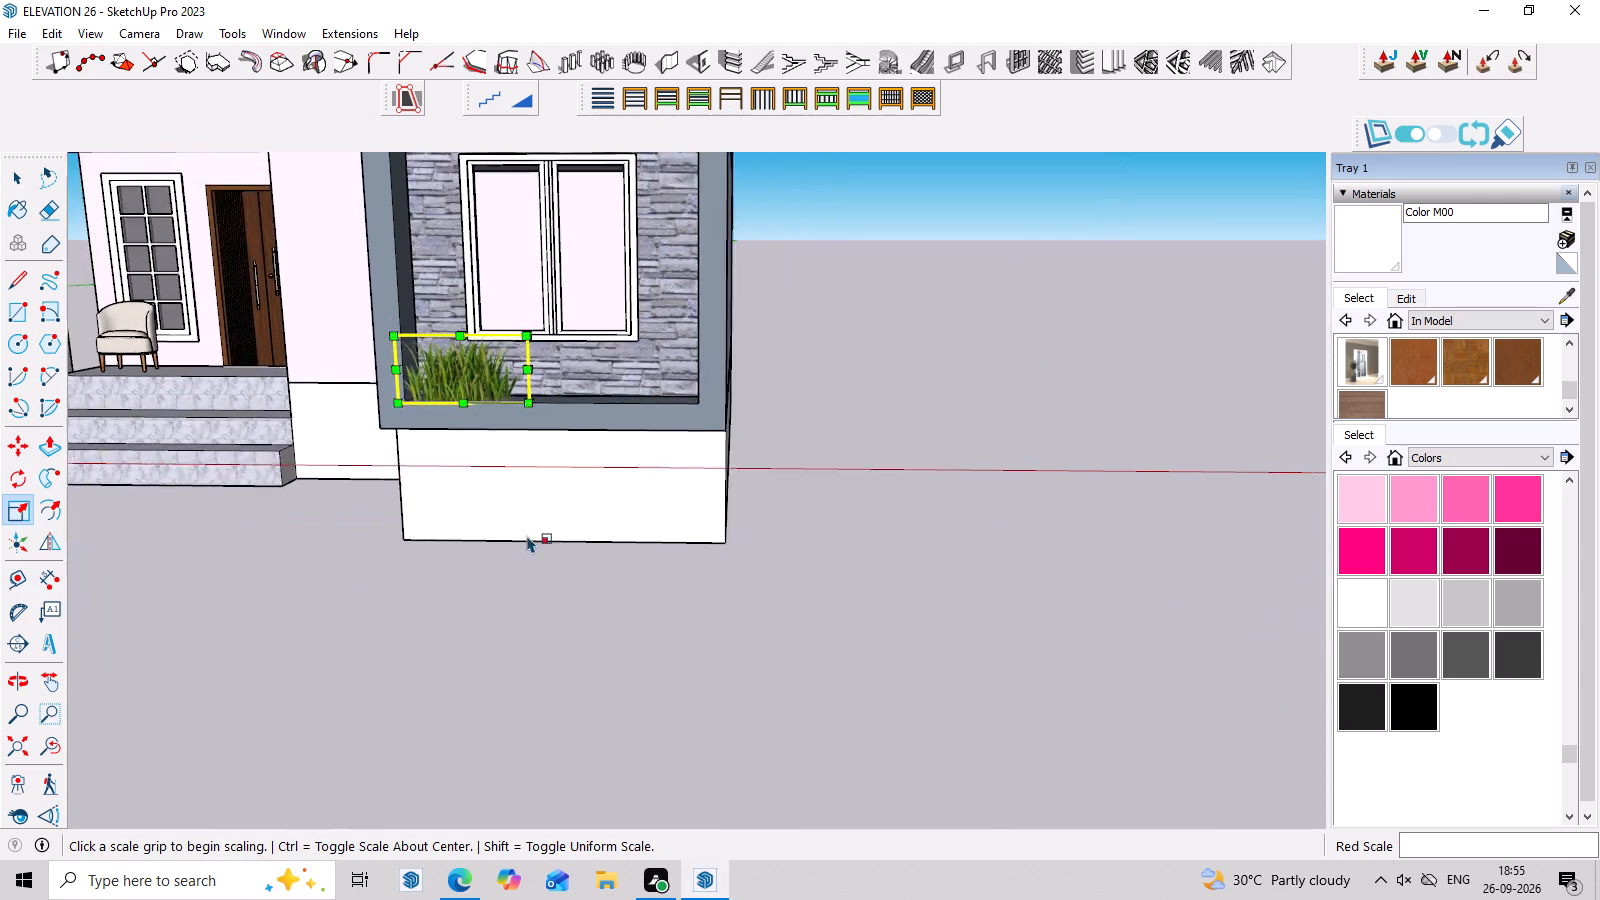
pyautogui.scroll(-2, 527, 535)
pyautogui.moveTo(602, 607); pyautogui.dragTo(689, 605, button='middle')
pyautogui.scroll(6, 529, 455)
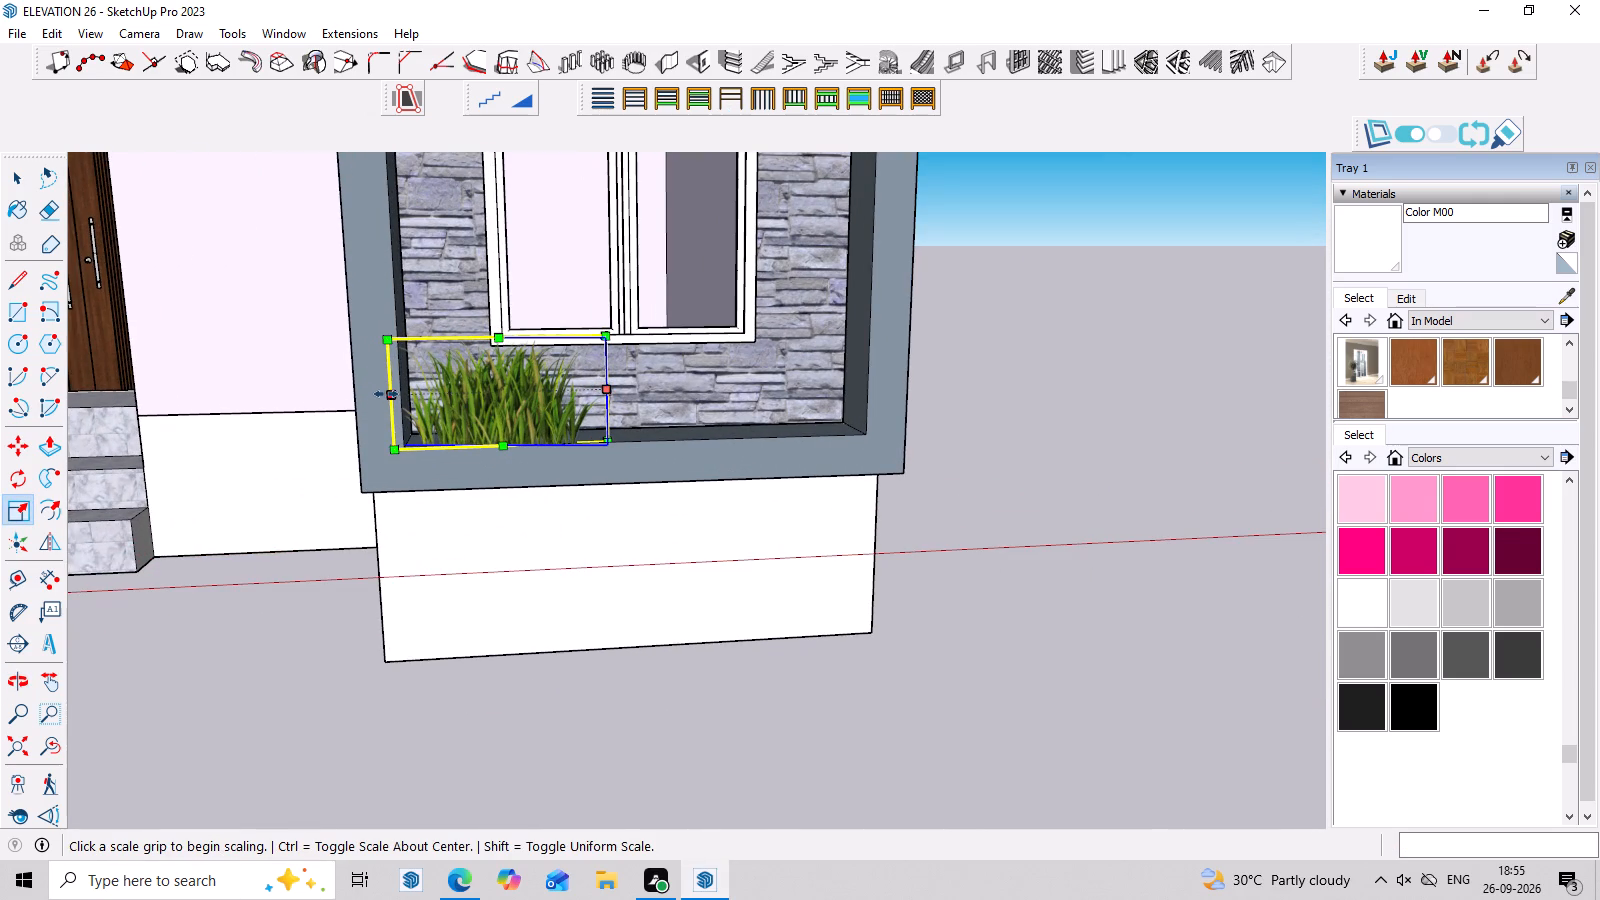
pyautogui.moveTo(386, 394); pyautogui.dragTo(412, 394)
pyautogui.click(417, 394)
pyautogui.scroll(5, 418, 394)
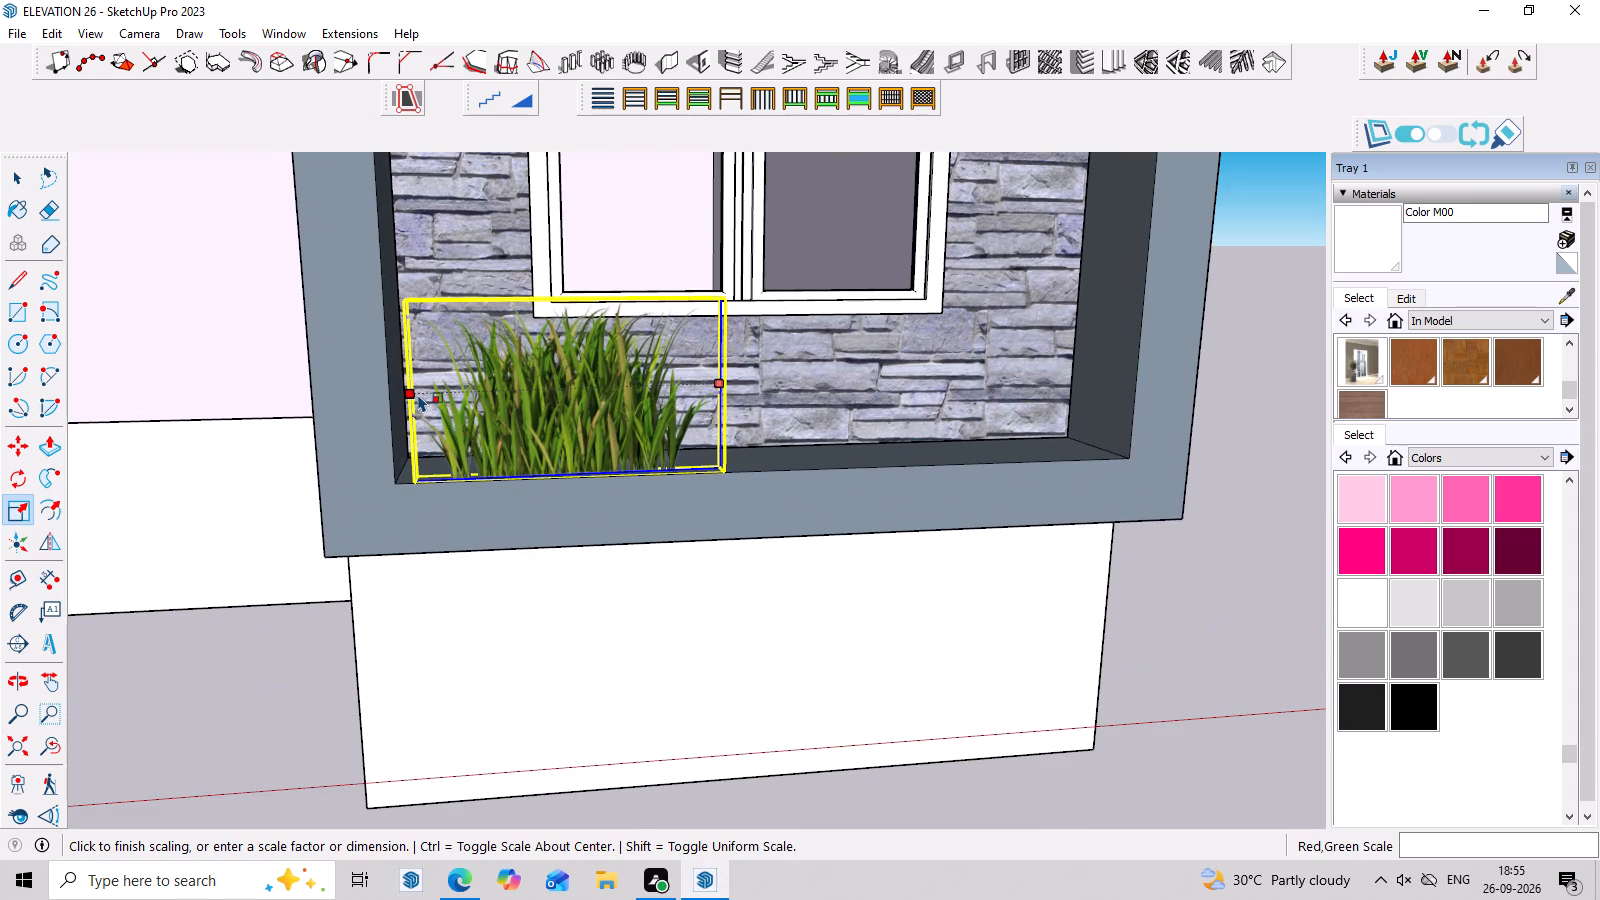
pyautogui.moveTo(412, 394); pyautogui.dragTo(437, 396)
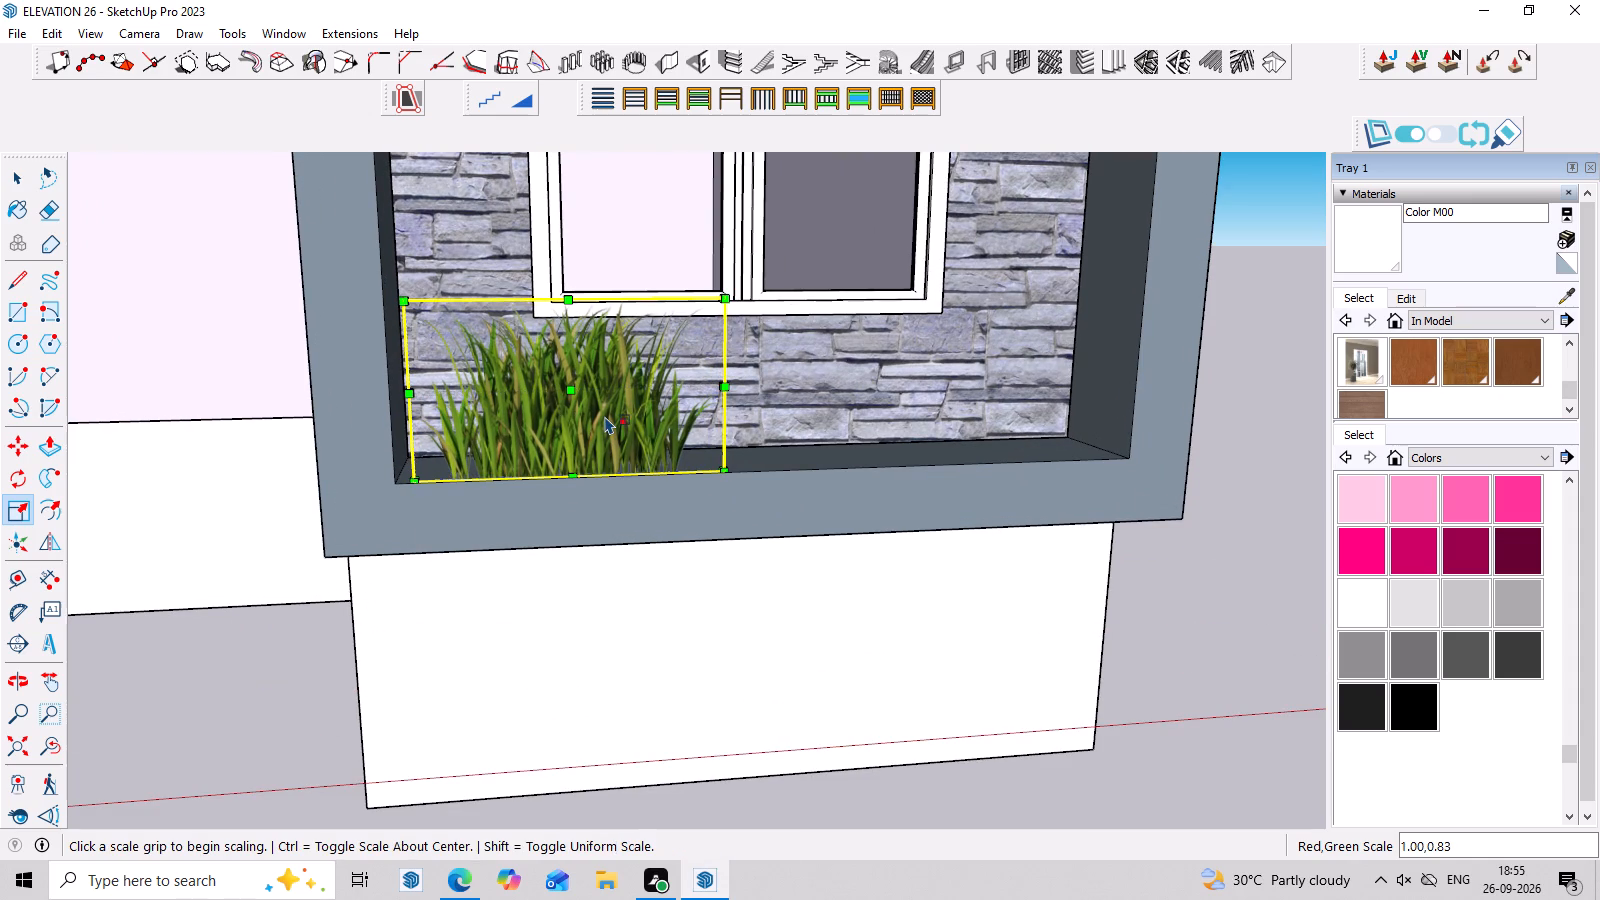
# Move the grass clump about 9" left along the ledge, against the frame's inner left side.
pyautogui.press('m')
pyautogui.click(717, 478)
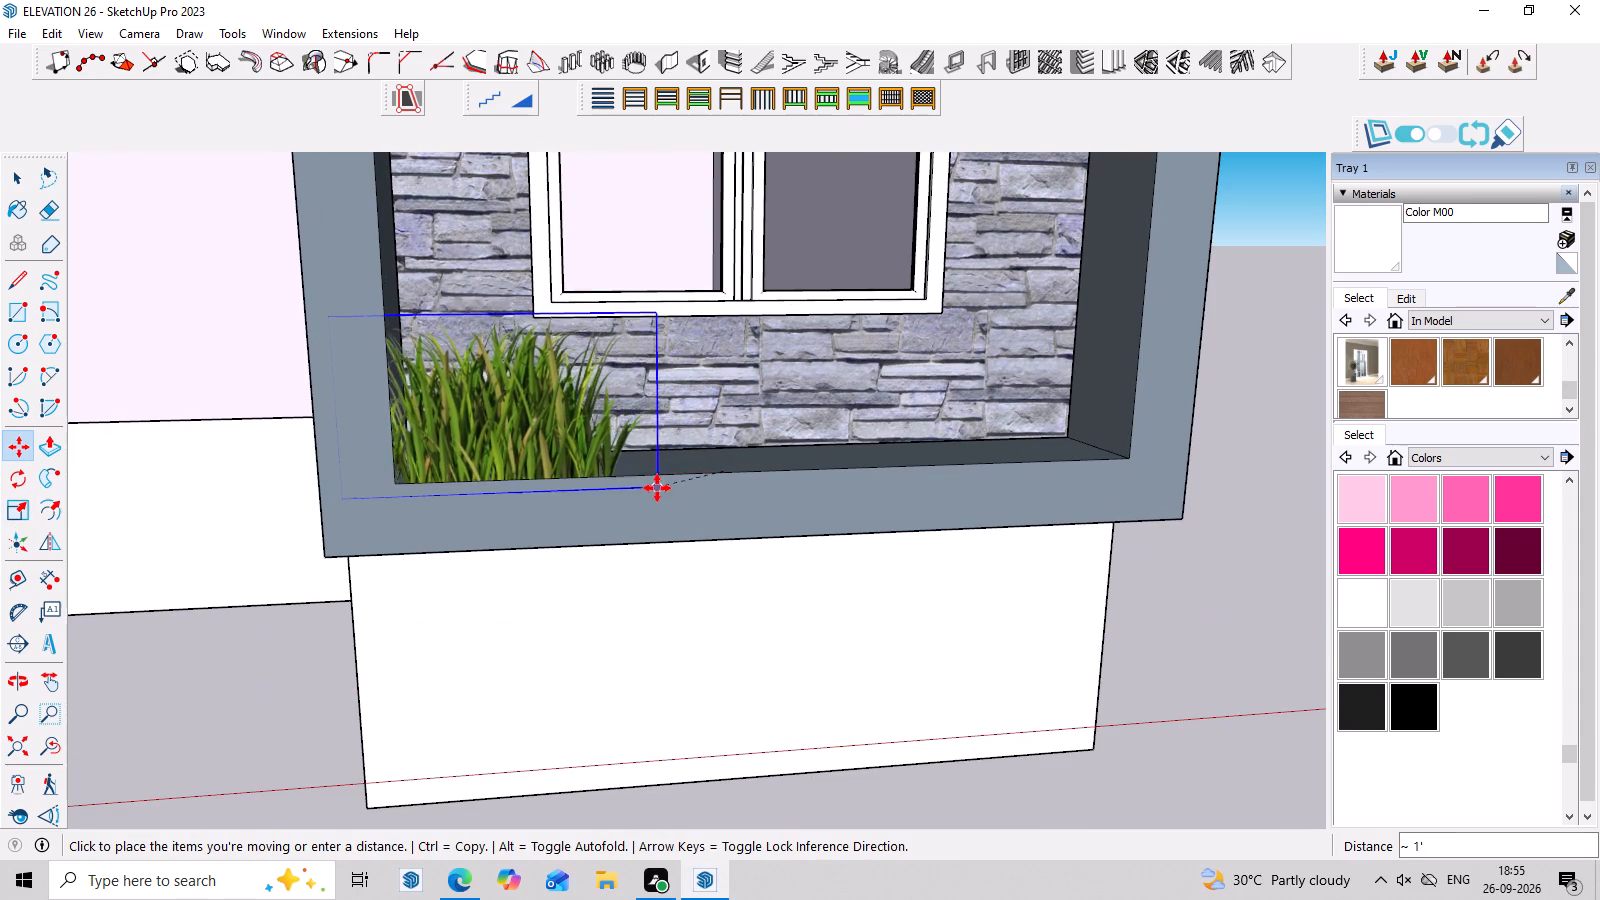
pyautogui.click(678, 478)
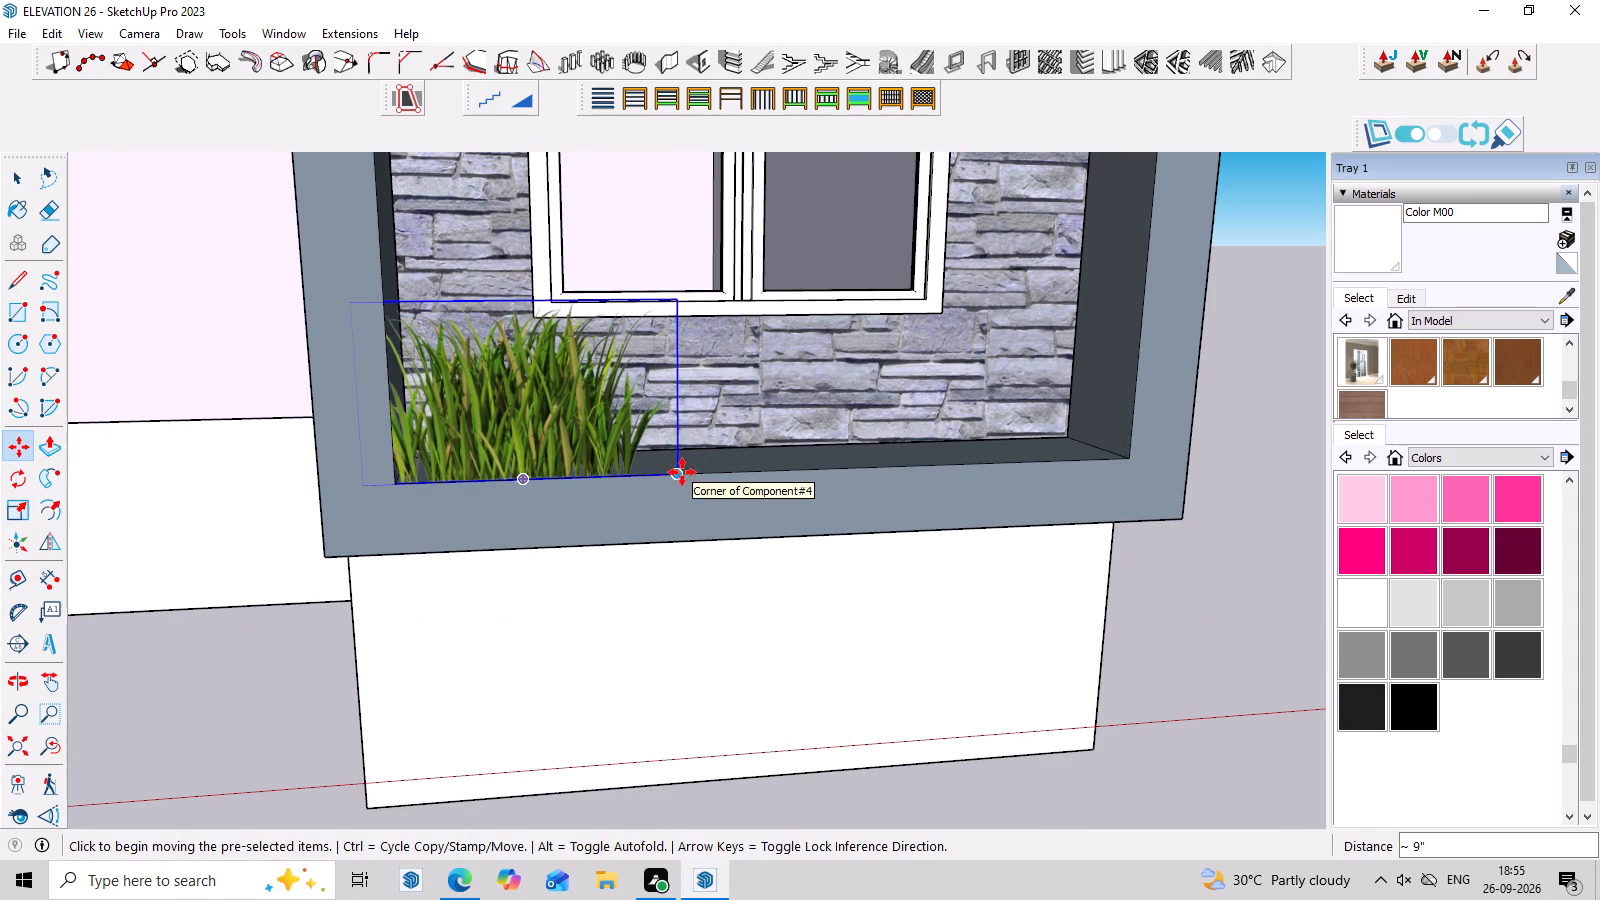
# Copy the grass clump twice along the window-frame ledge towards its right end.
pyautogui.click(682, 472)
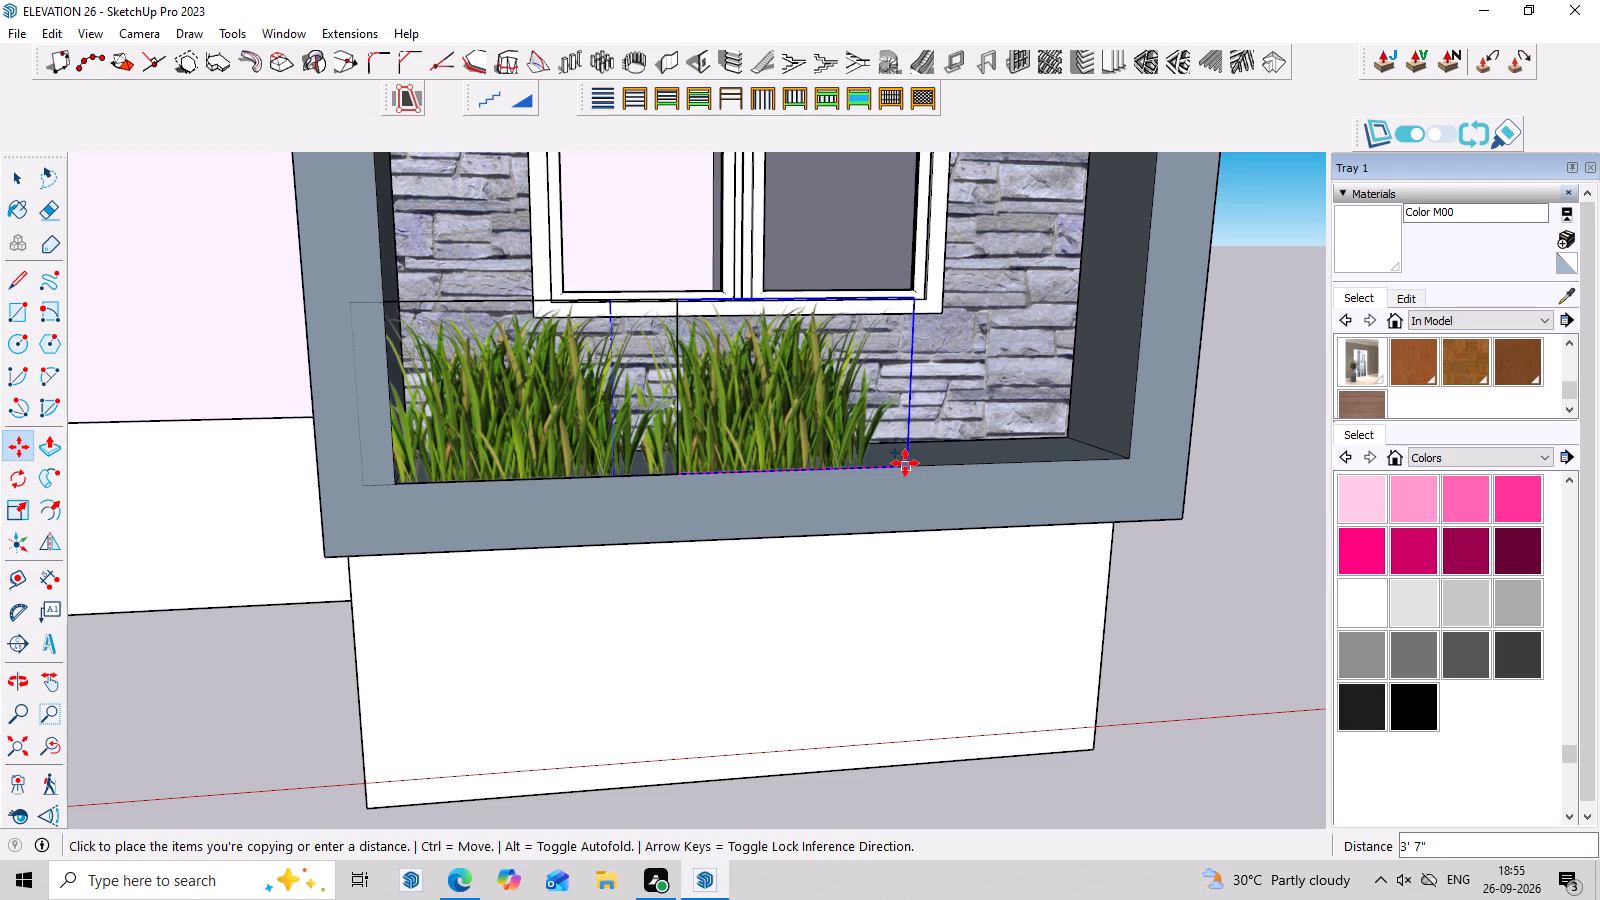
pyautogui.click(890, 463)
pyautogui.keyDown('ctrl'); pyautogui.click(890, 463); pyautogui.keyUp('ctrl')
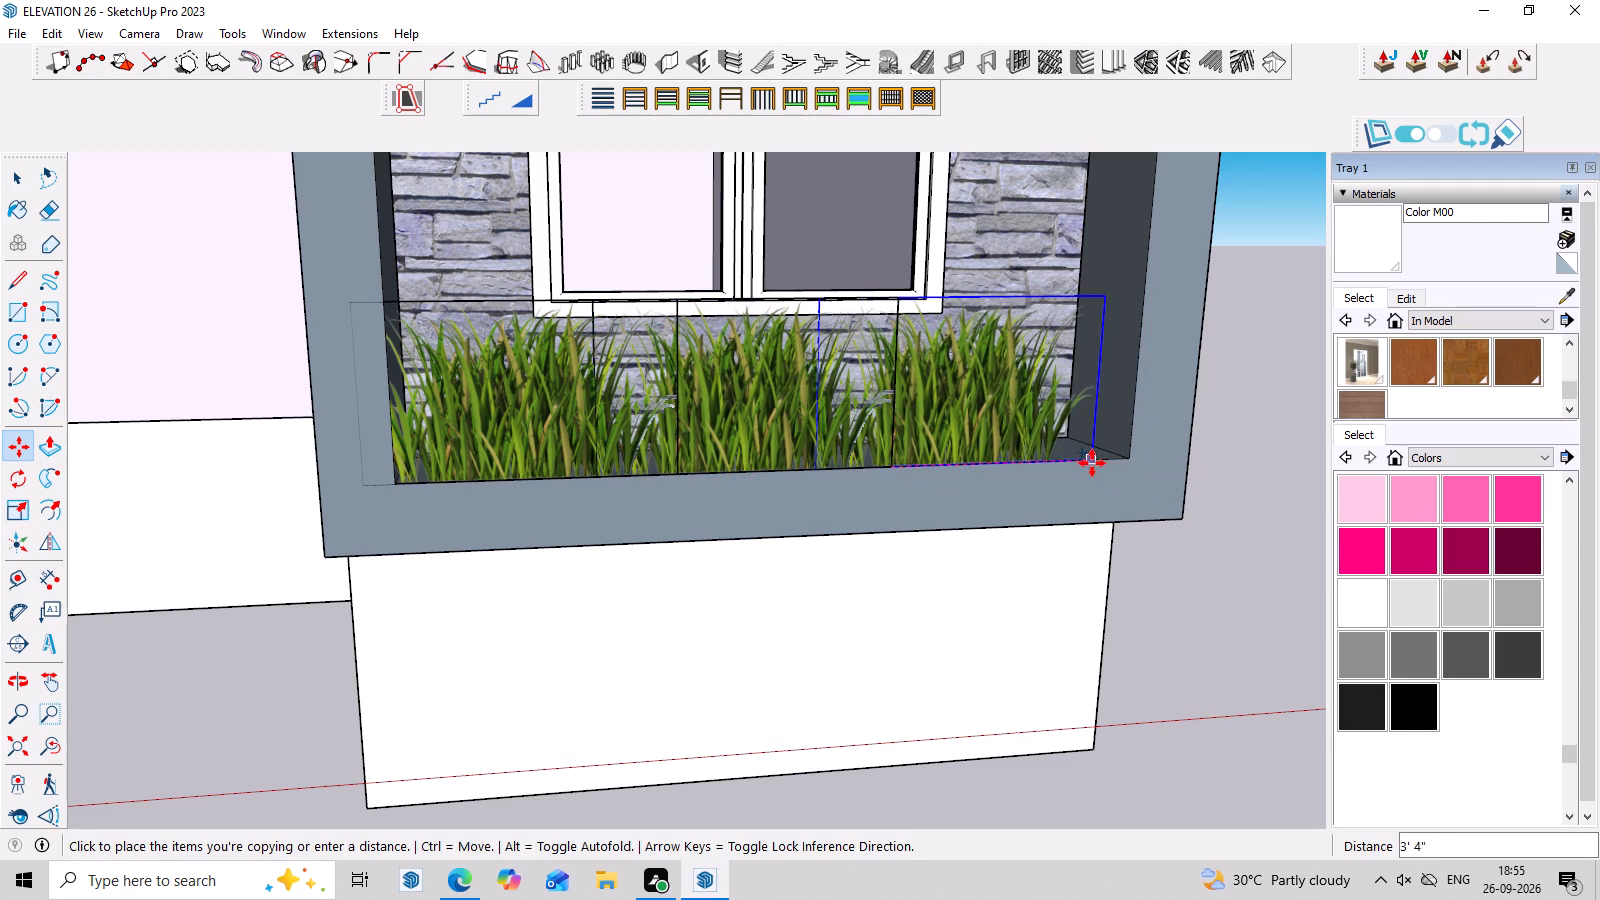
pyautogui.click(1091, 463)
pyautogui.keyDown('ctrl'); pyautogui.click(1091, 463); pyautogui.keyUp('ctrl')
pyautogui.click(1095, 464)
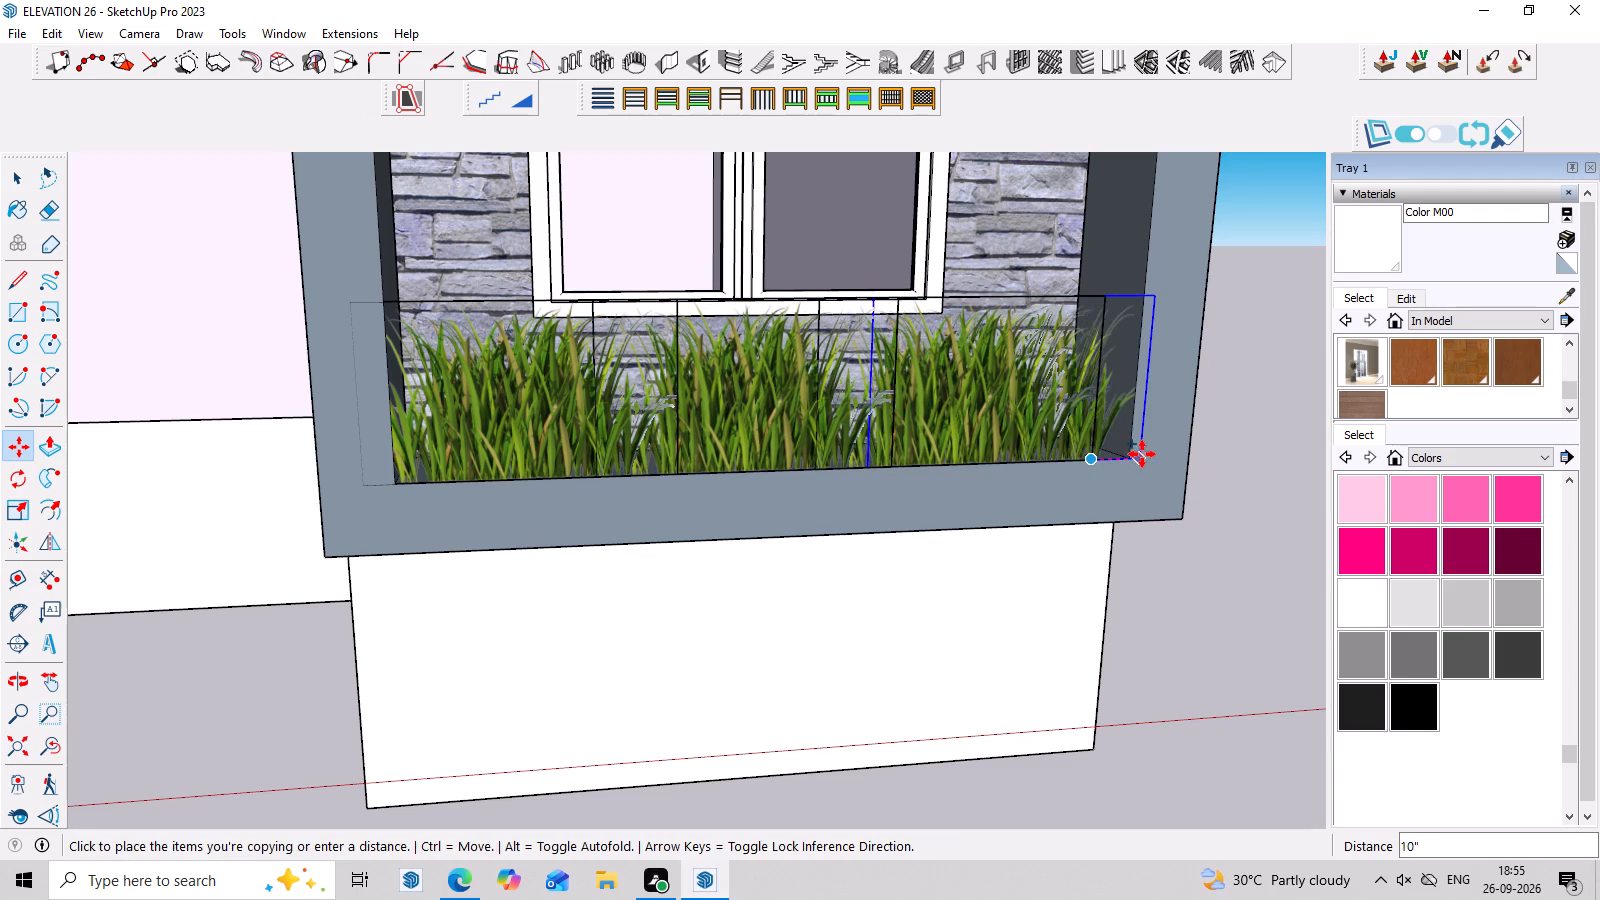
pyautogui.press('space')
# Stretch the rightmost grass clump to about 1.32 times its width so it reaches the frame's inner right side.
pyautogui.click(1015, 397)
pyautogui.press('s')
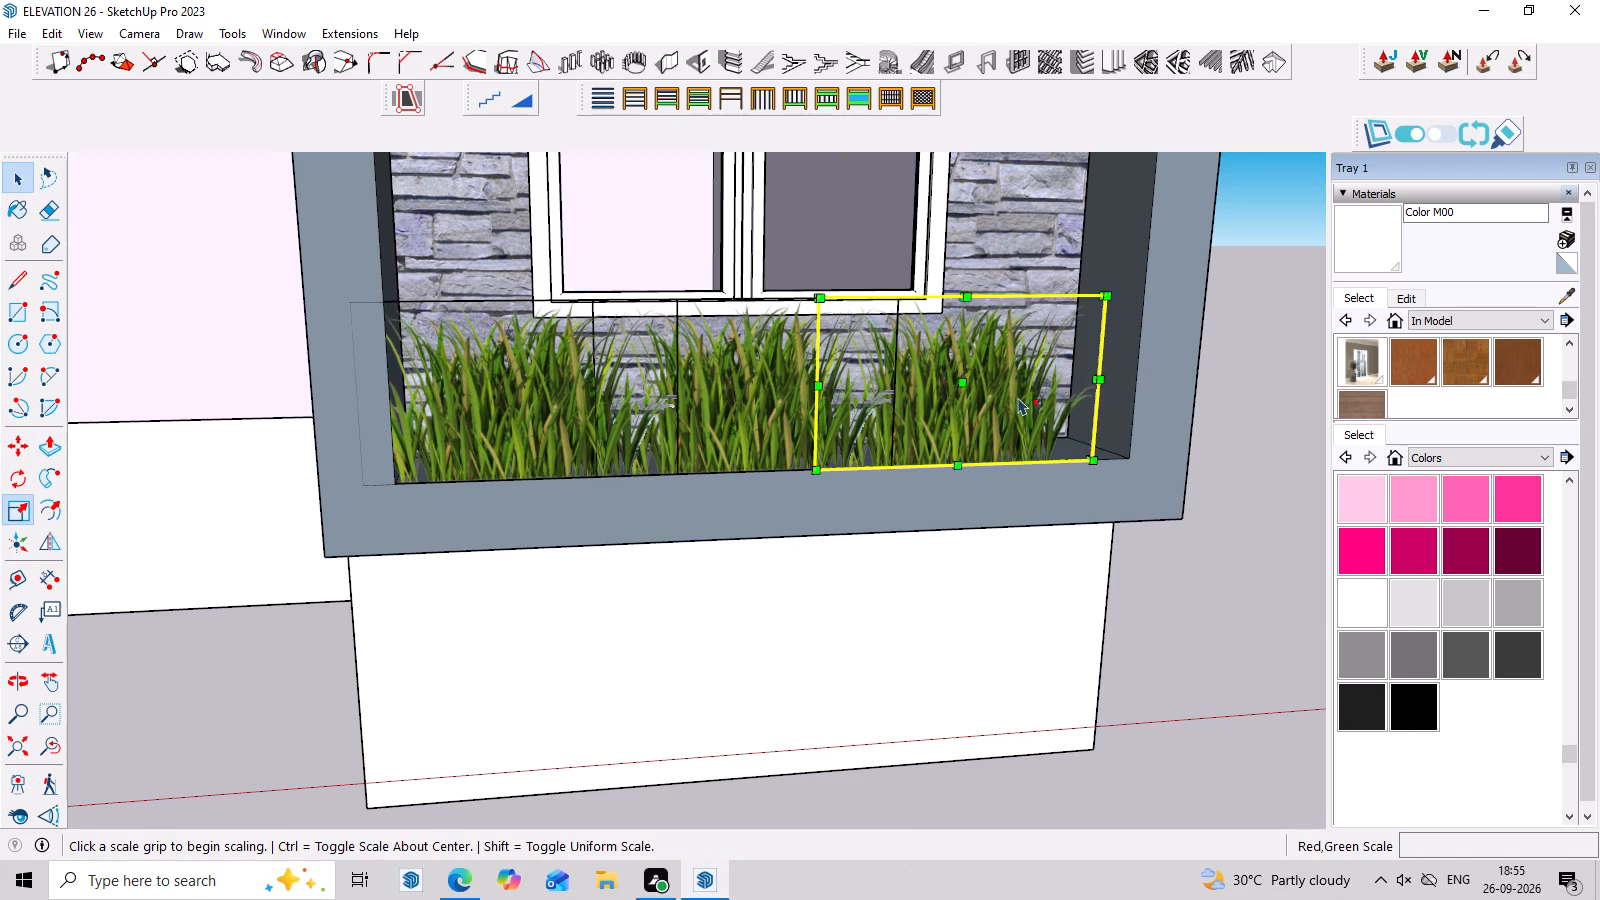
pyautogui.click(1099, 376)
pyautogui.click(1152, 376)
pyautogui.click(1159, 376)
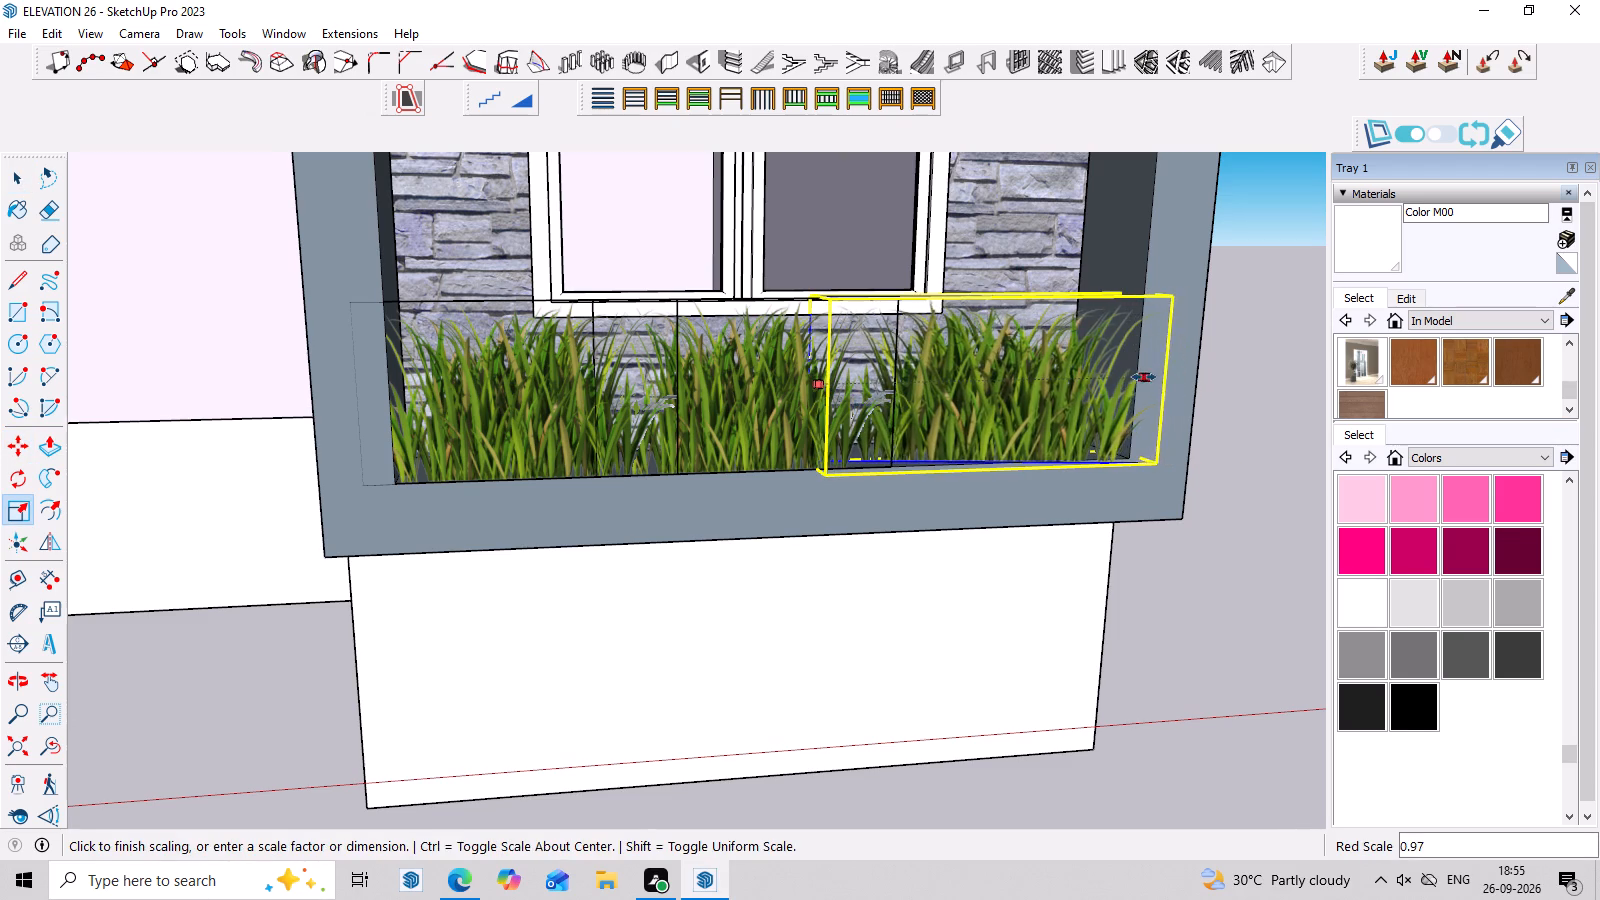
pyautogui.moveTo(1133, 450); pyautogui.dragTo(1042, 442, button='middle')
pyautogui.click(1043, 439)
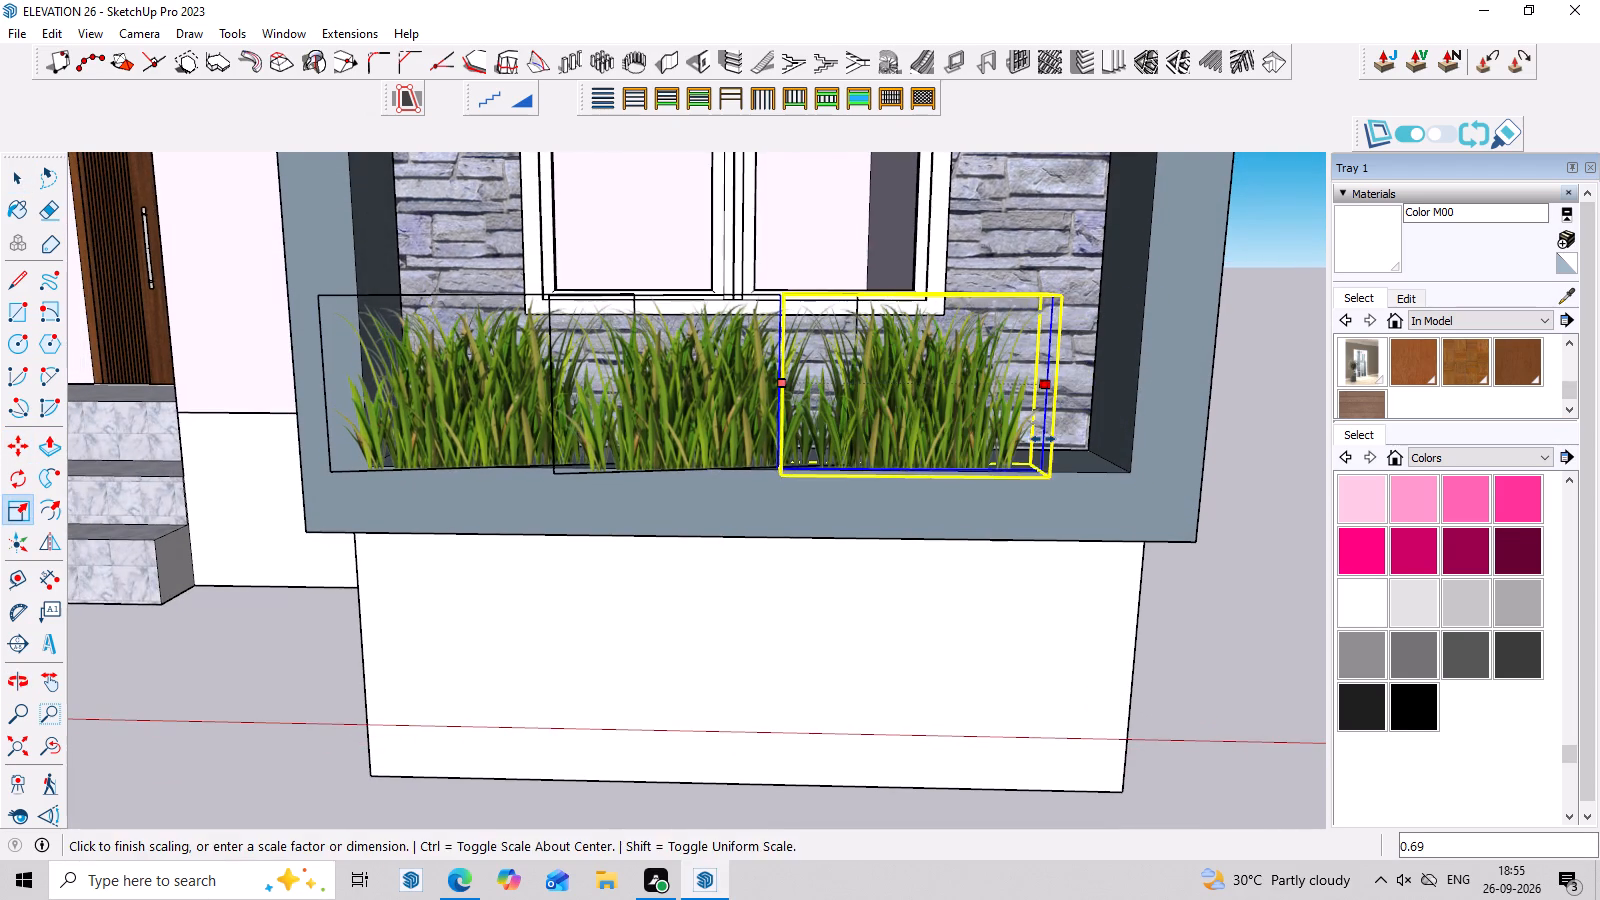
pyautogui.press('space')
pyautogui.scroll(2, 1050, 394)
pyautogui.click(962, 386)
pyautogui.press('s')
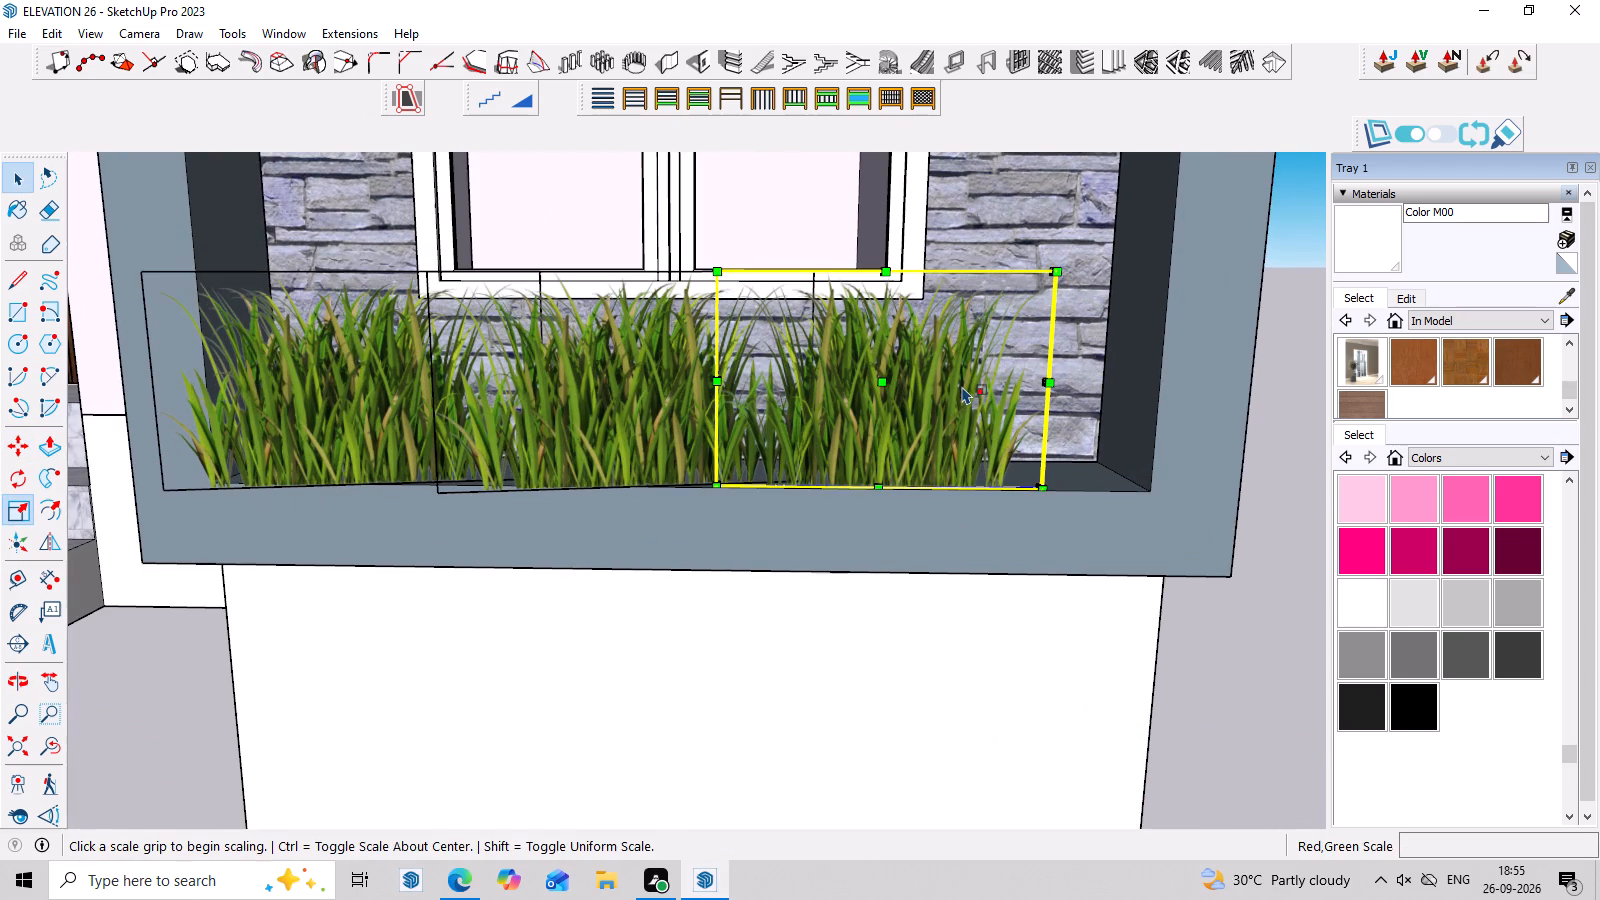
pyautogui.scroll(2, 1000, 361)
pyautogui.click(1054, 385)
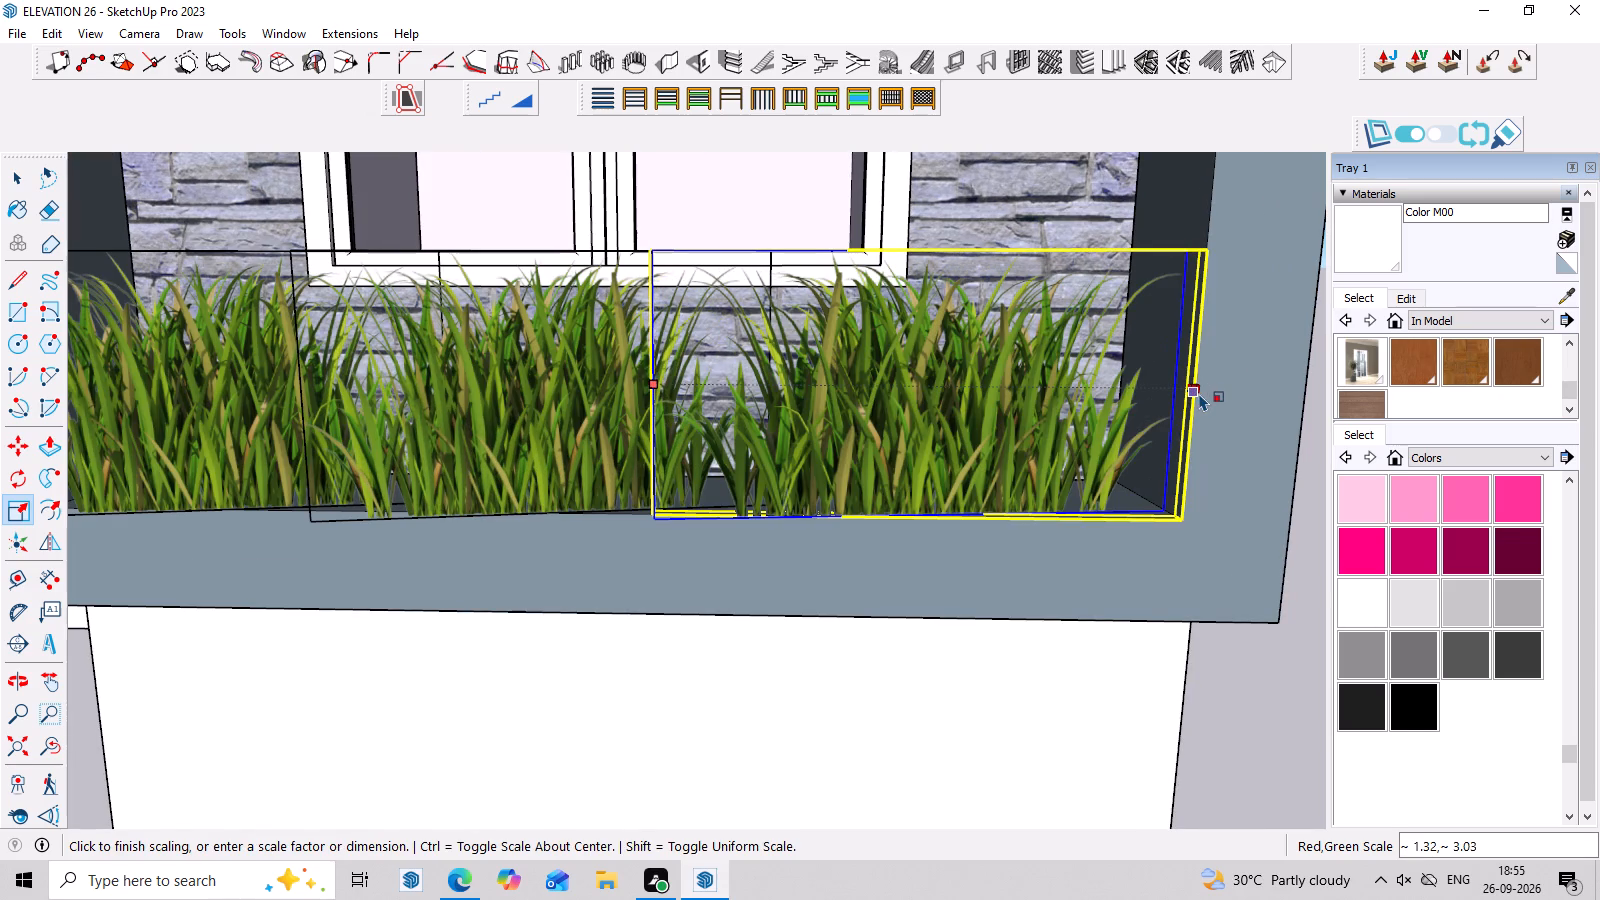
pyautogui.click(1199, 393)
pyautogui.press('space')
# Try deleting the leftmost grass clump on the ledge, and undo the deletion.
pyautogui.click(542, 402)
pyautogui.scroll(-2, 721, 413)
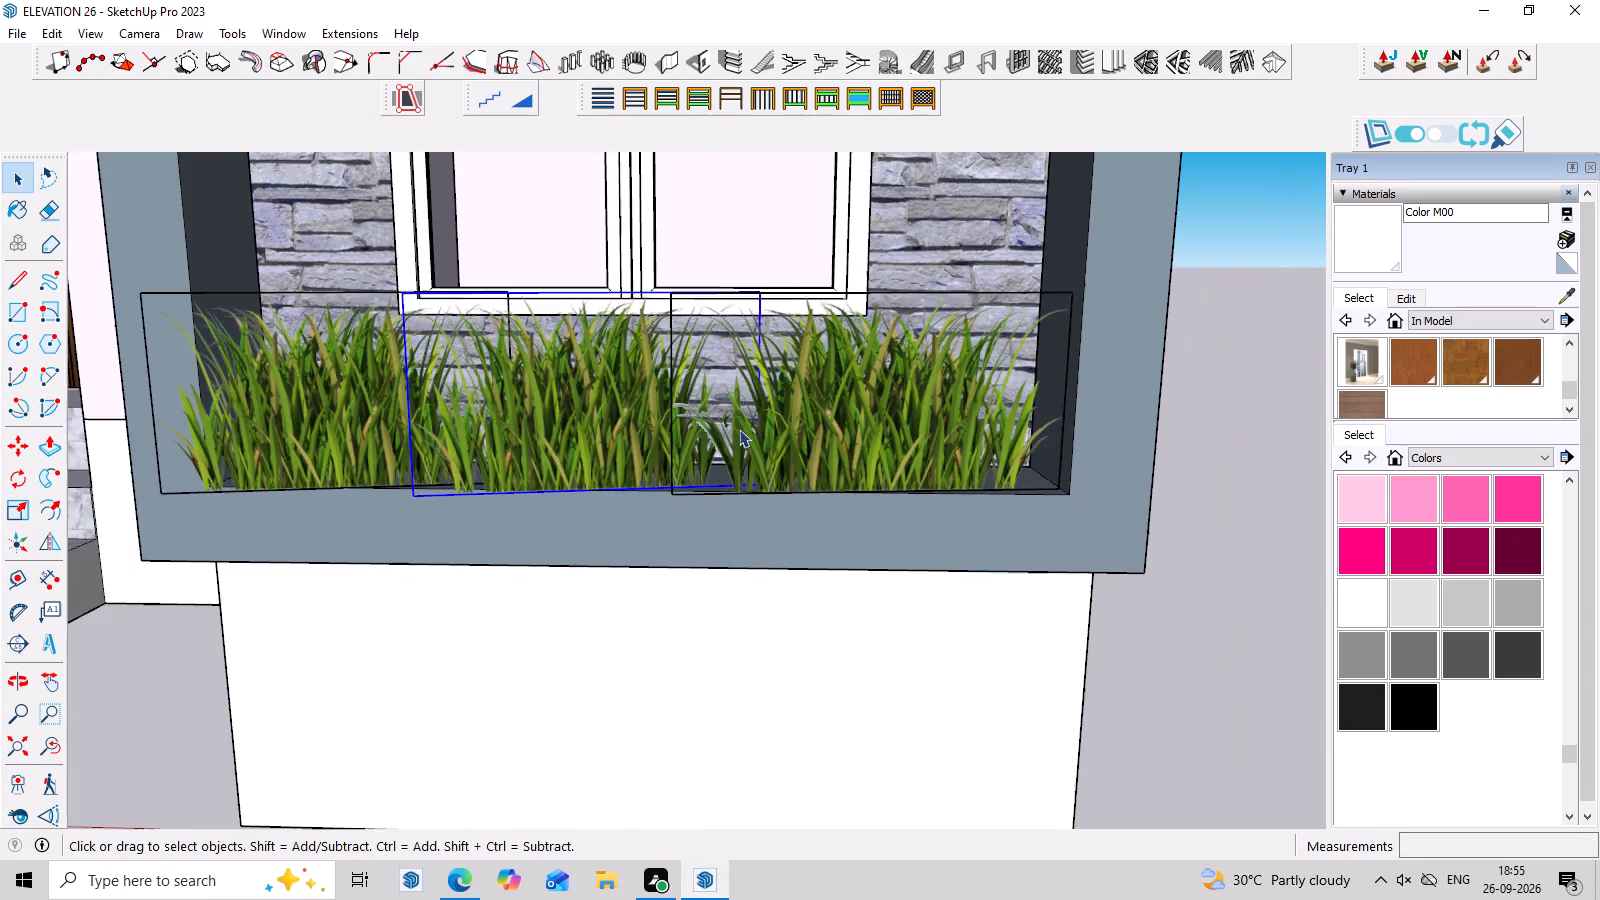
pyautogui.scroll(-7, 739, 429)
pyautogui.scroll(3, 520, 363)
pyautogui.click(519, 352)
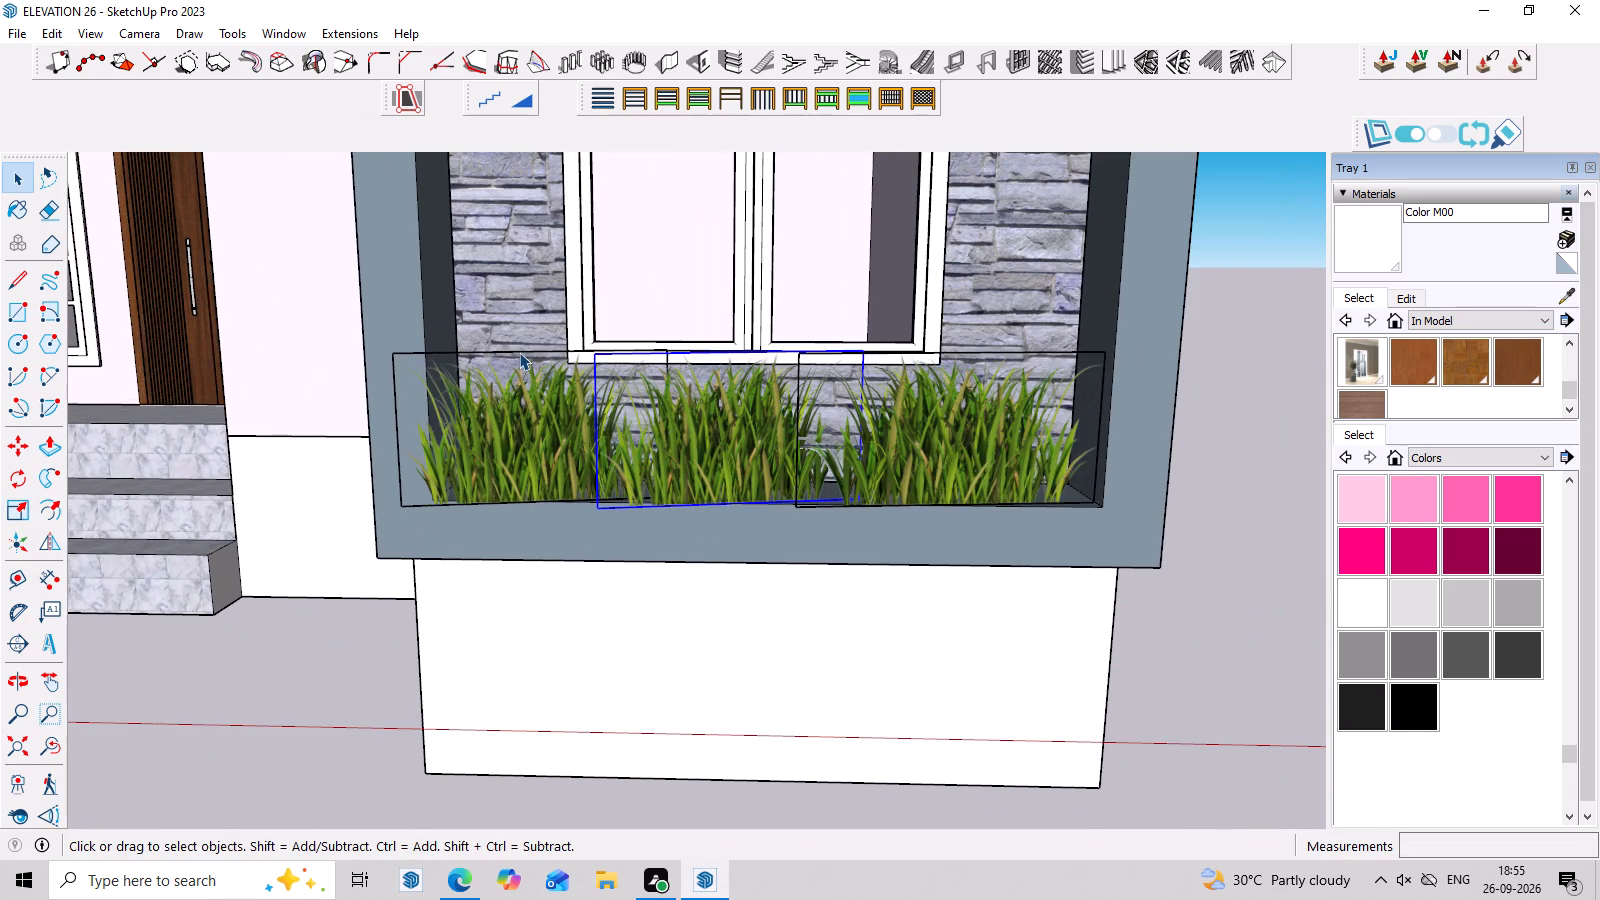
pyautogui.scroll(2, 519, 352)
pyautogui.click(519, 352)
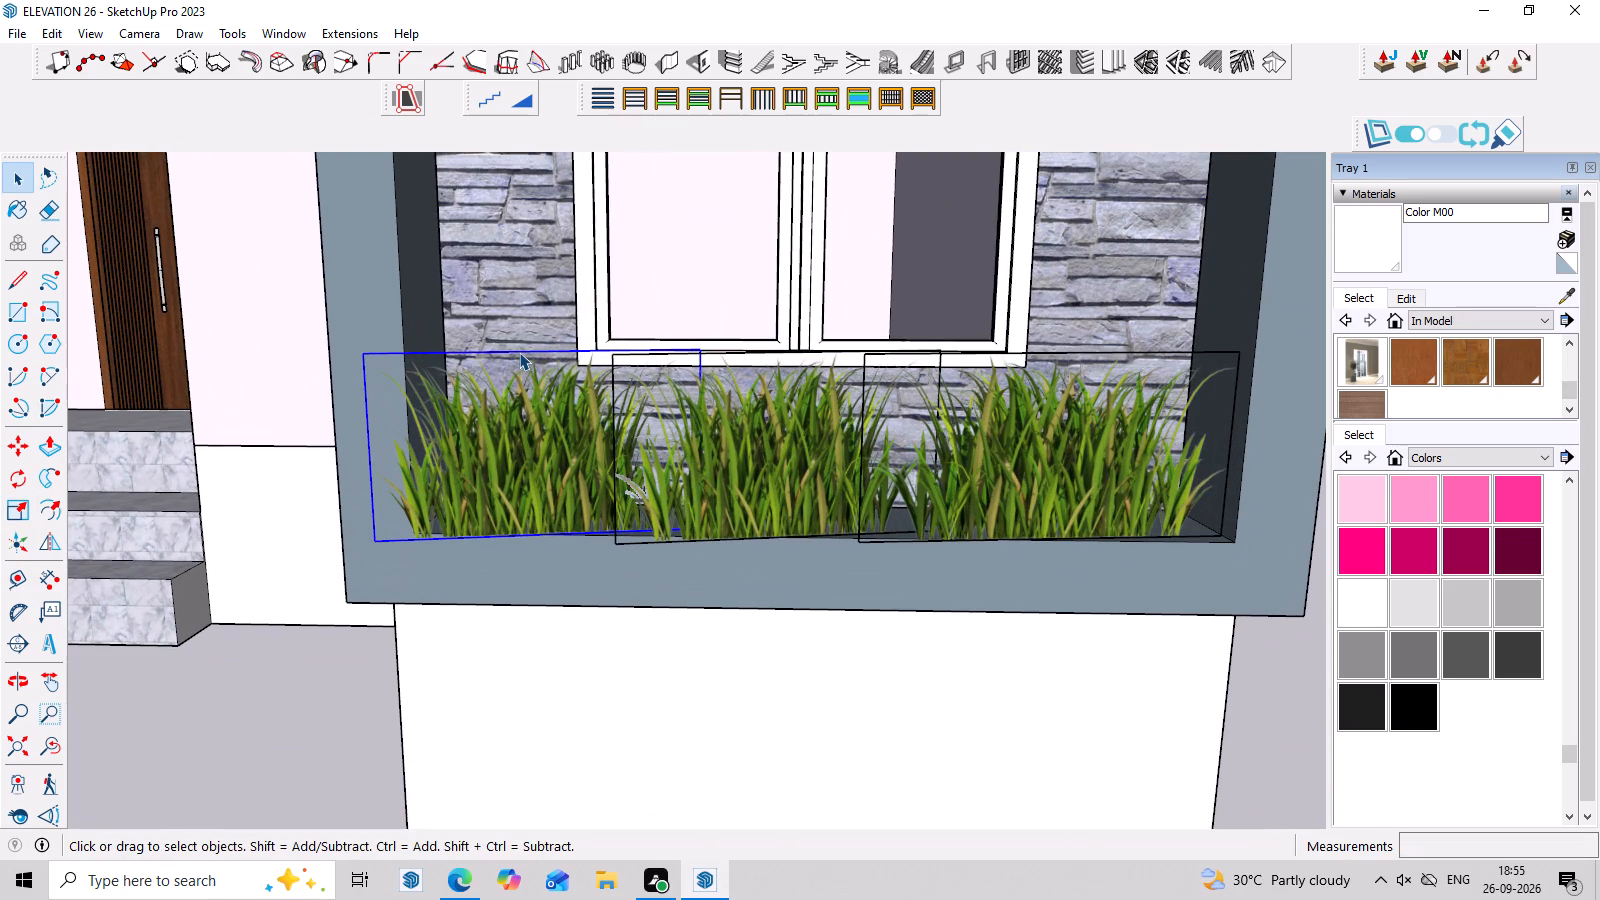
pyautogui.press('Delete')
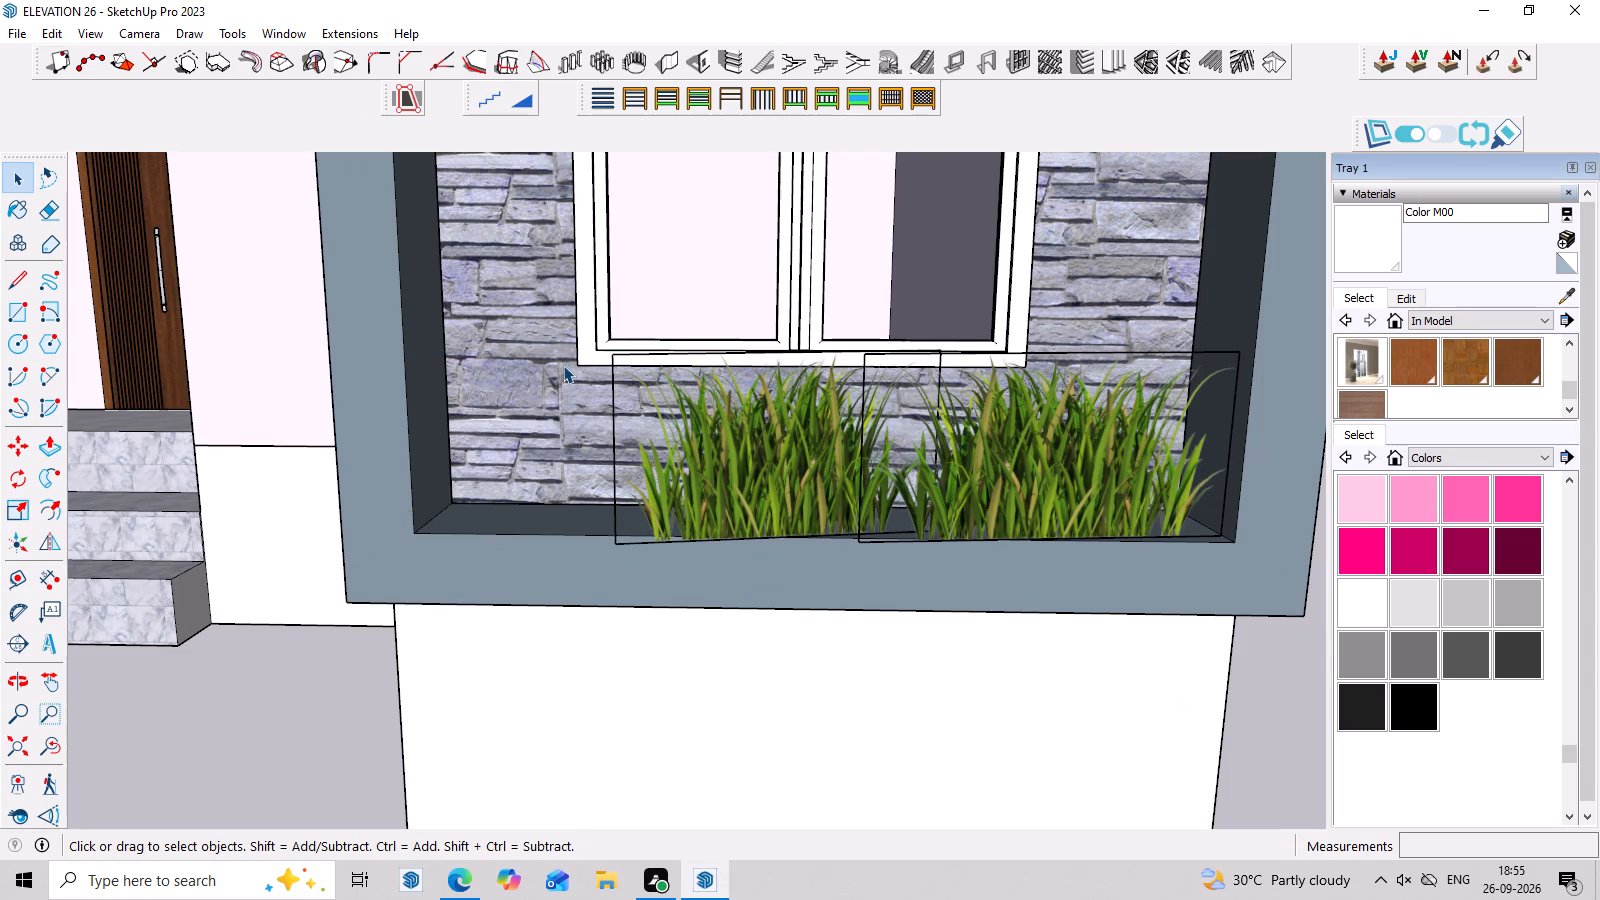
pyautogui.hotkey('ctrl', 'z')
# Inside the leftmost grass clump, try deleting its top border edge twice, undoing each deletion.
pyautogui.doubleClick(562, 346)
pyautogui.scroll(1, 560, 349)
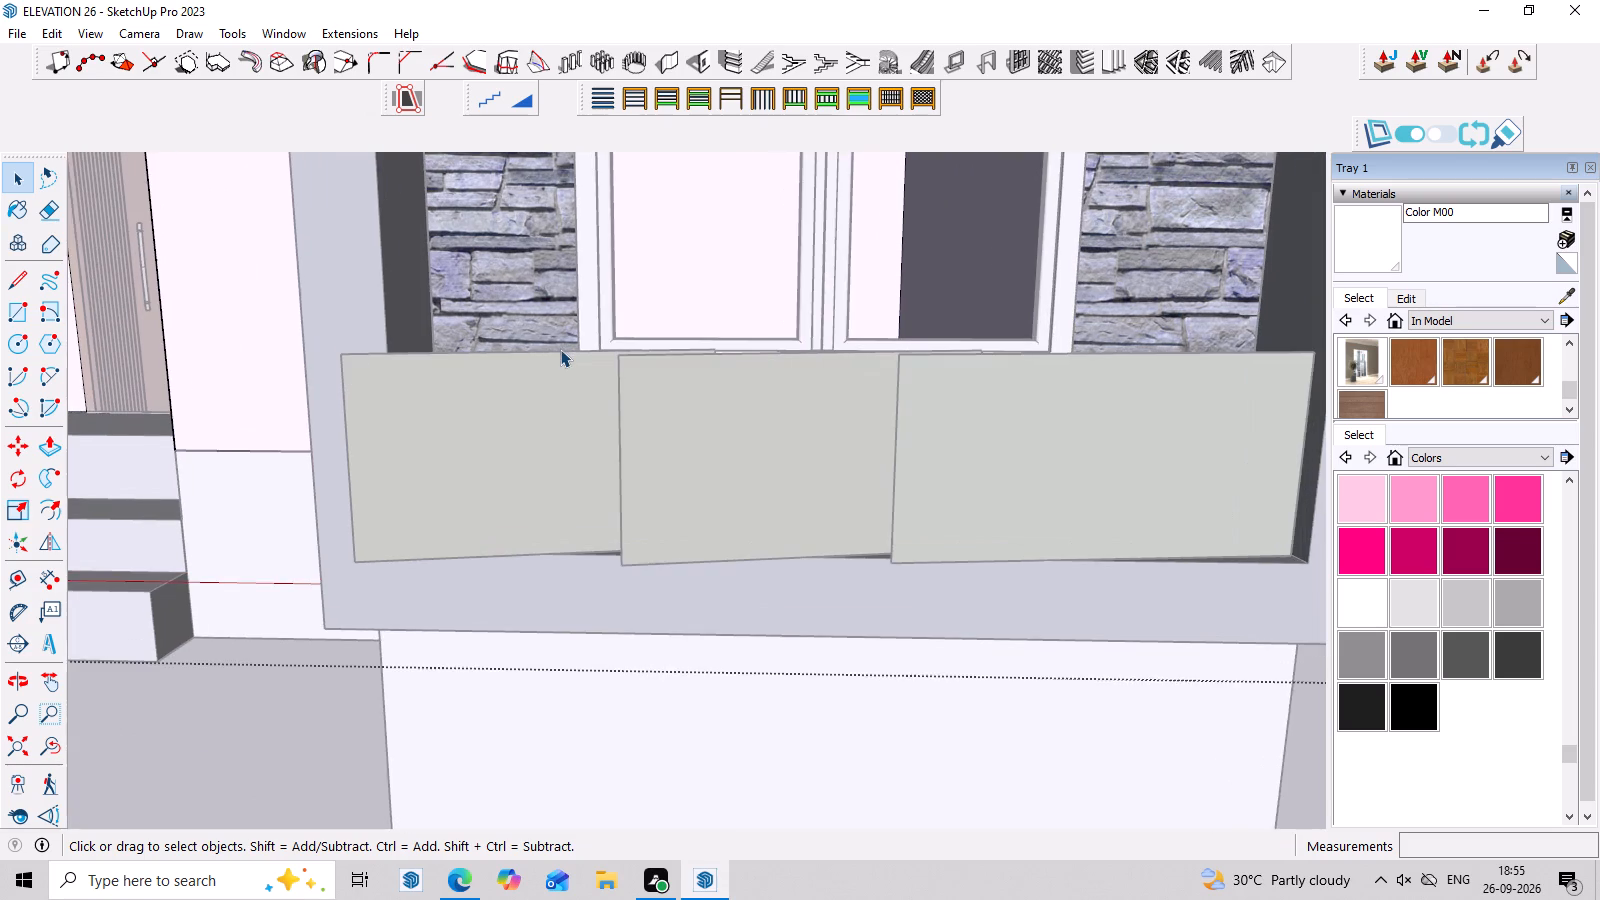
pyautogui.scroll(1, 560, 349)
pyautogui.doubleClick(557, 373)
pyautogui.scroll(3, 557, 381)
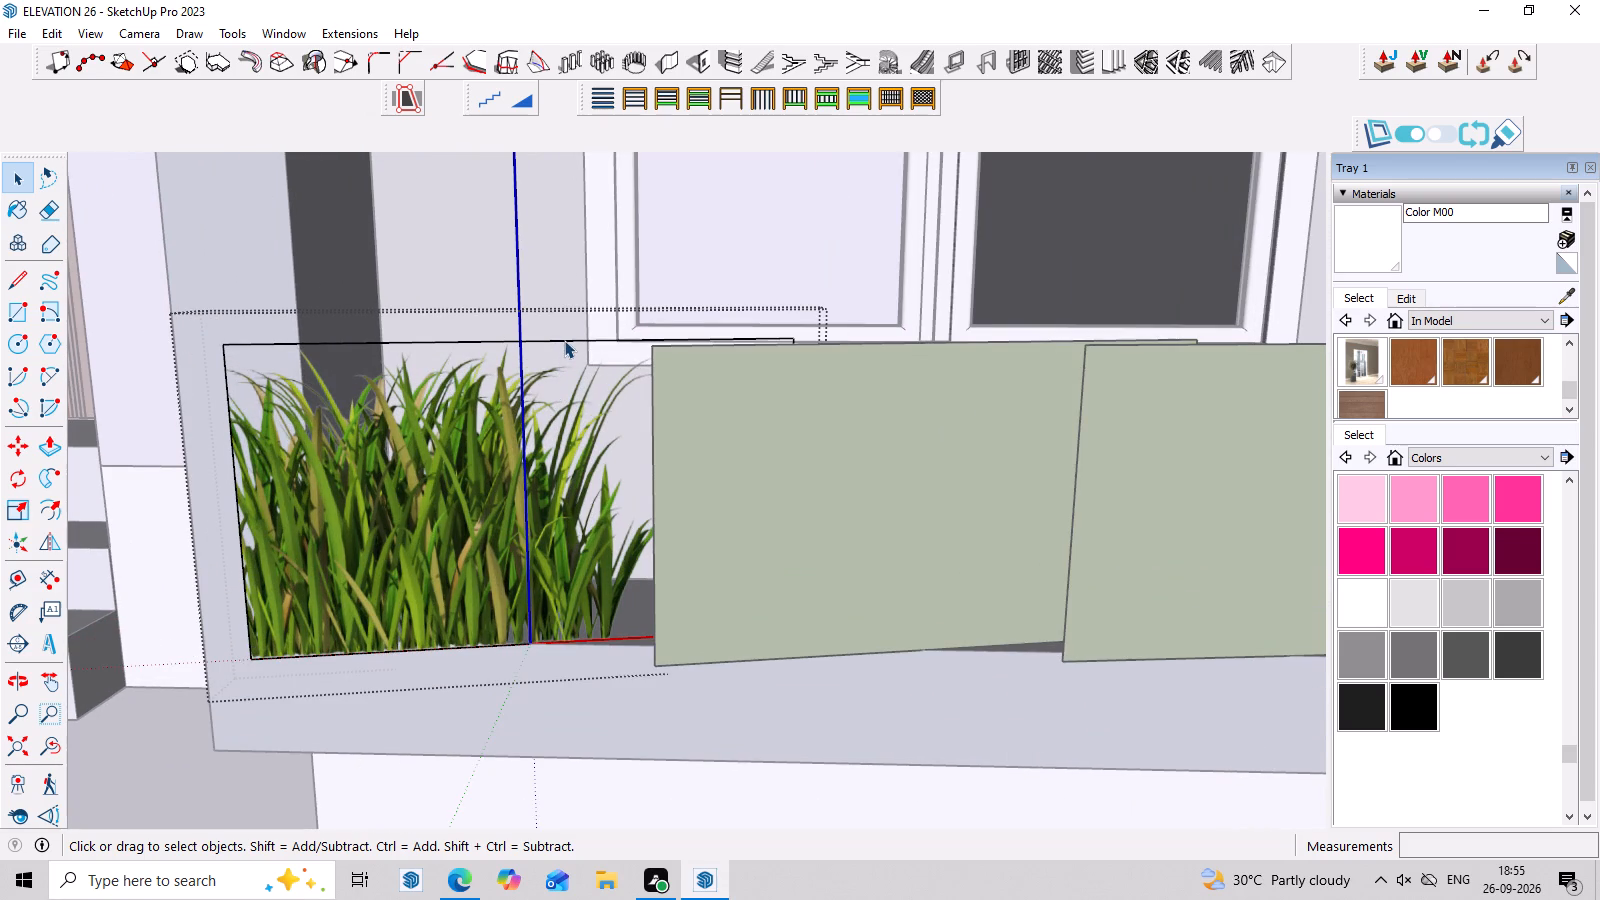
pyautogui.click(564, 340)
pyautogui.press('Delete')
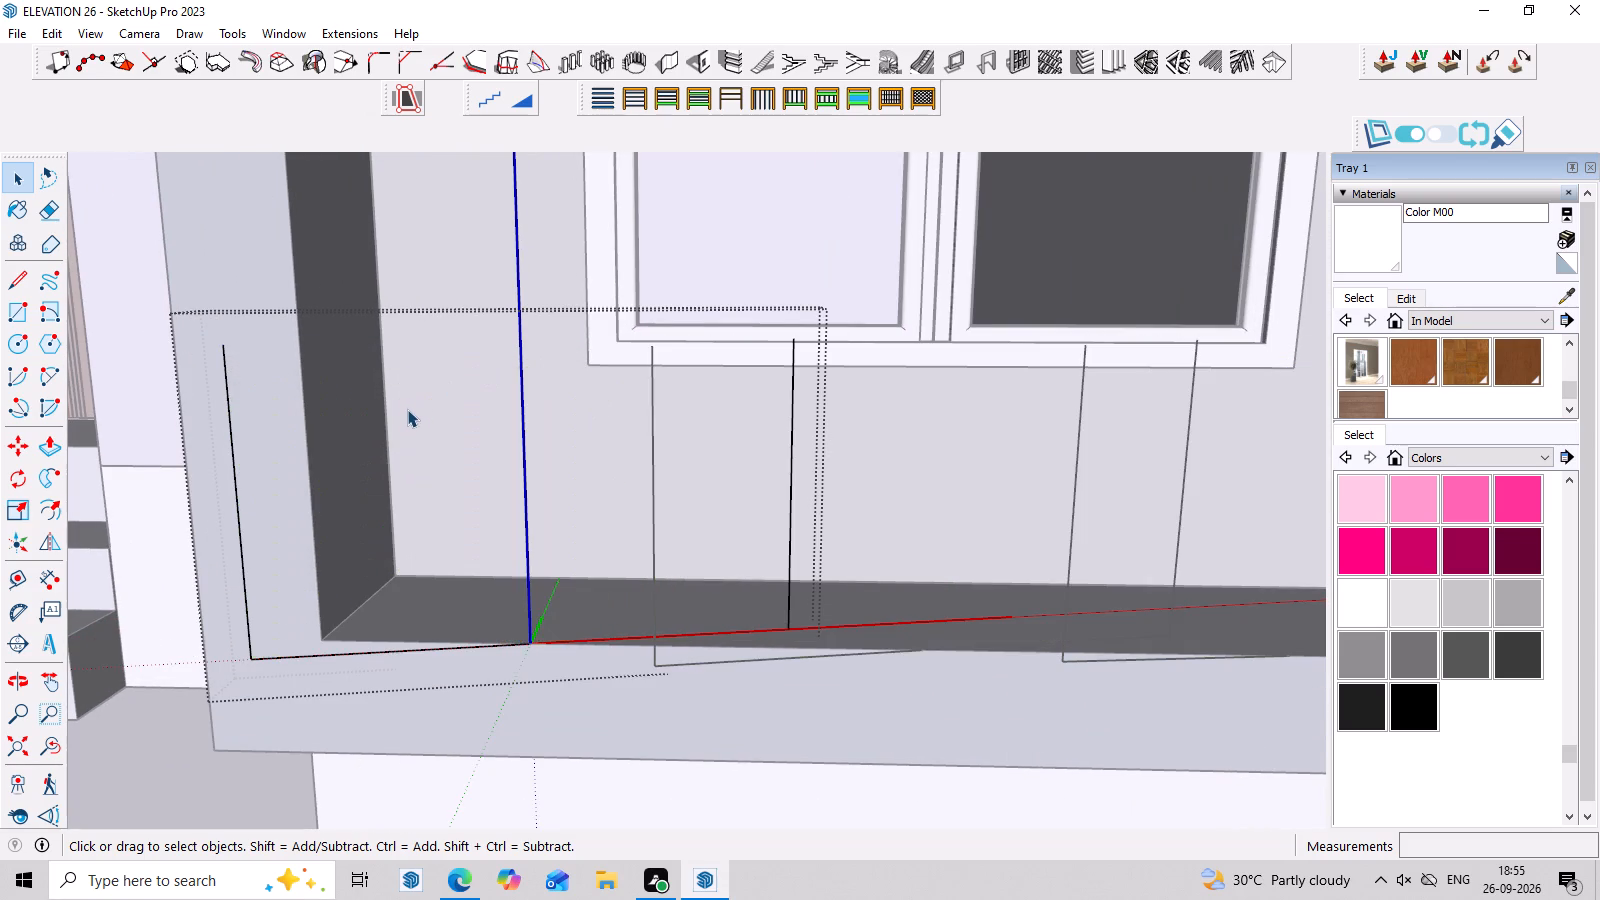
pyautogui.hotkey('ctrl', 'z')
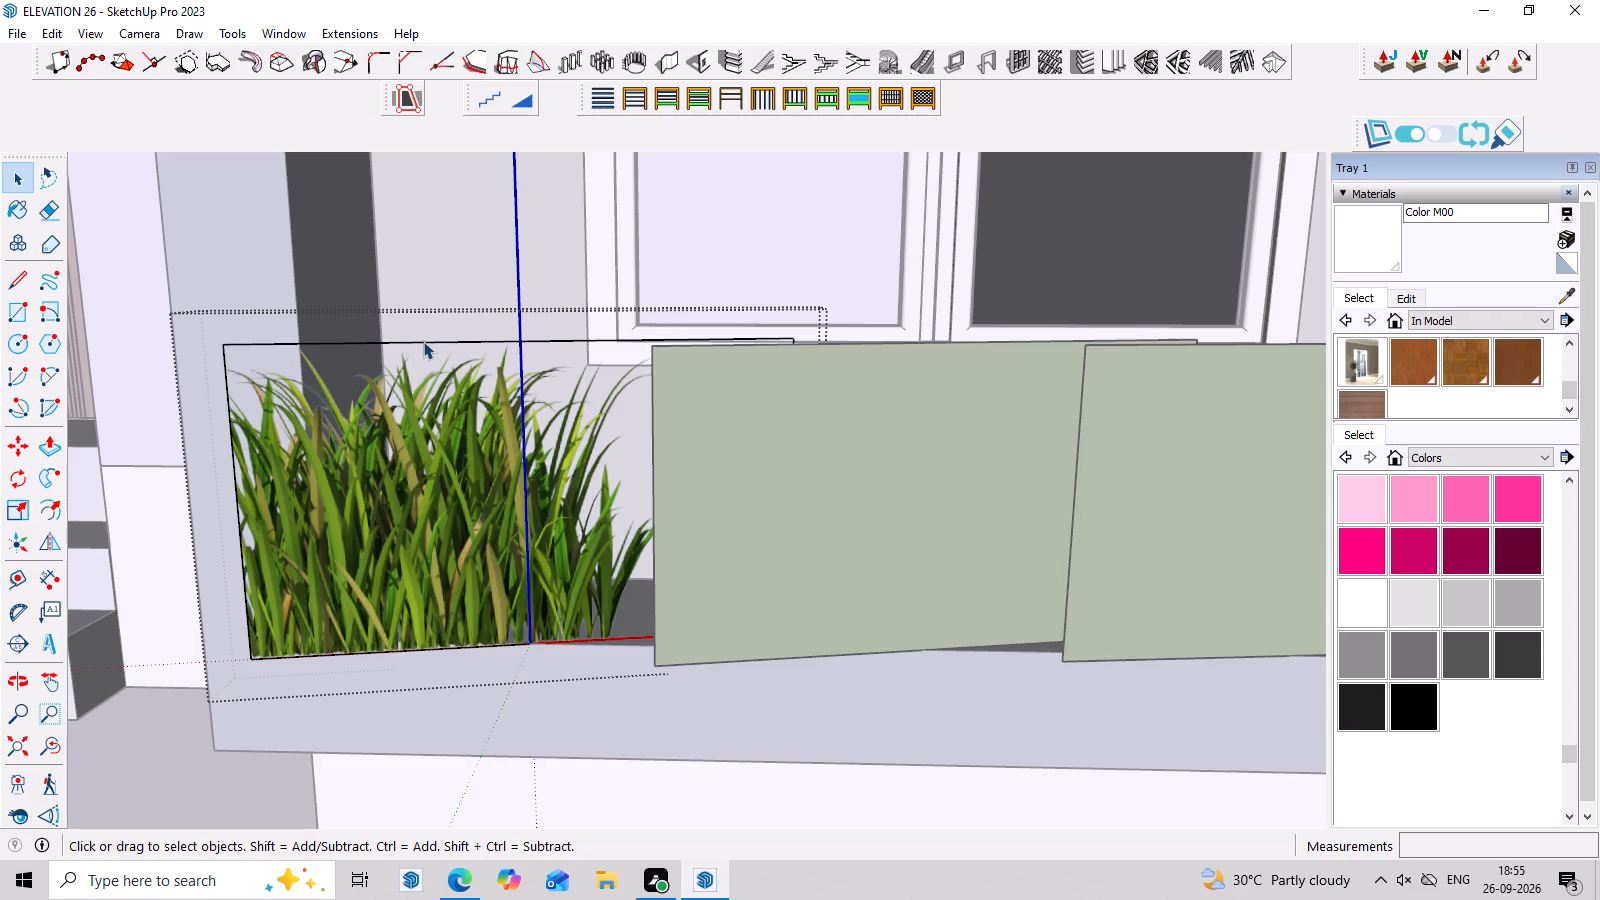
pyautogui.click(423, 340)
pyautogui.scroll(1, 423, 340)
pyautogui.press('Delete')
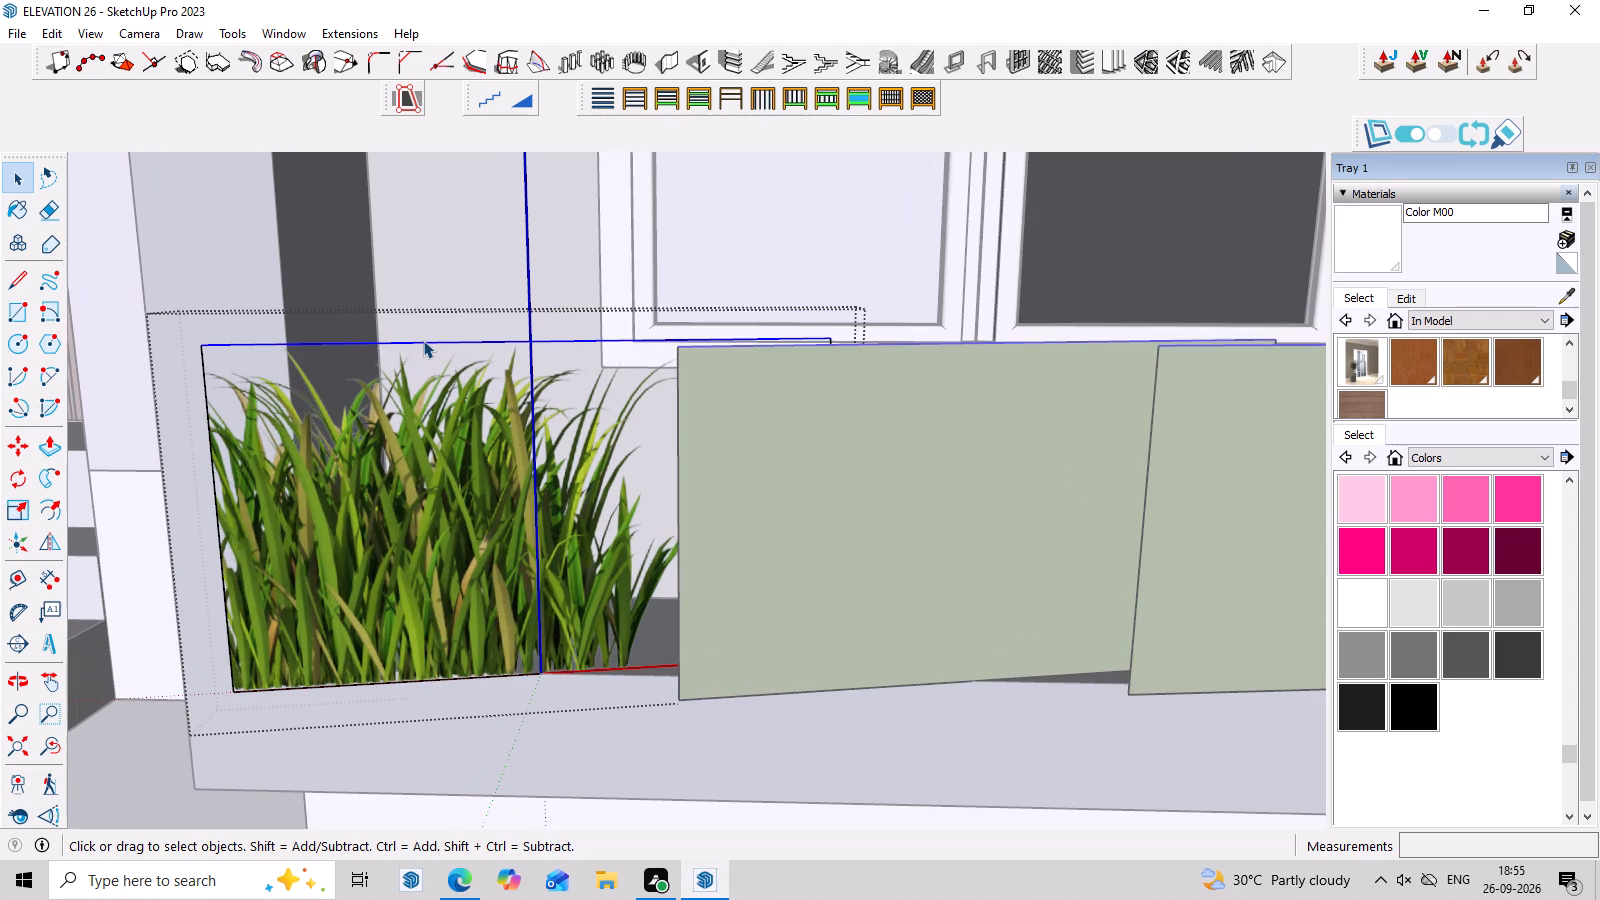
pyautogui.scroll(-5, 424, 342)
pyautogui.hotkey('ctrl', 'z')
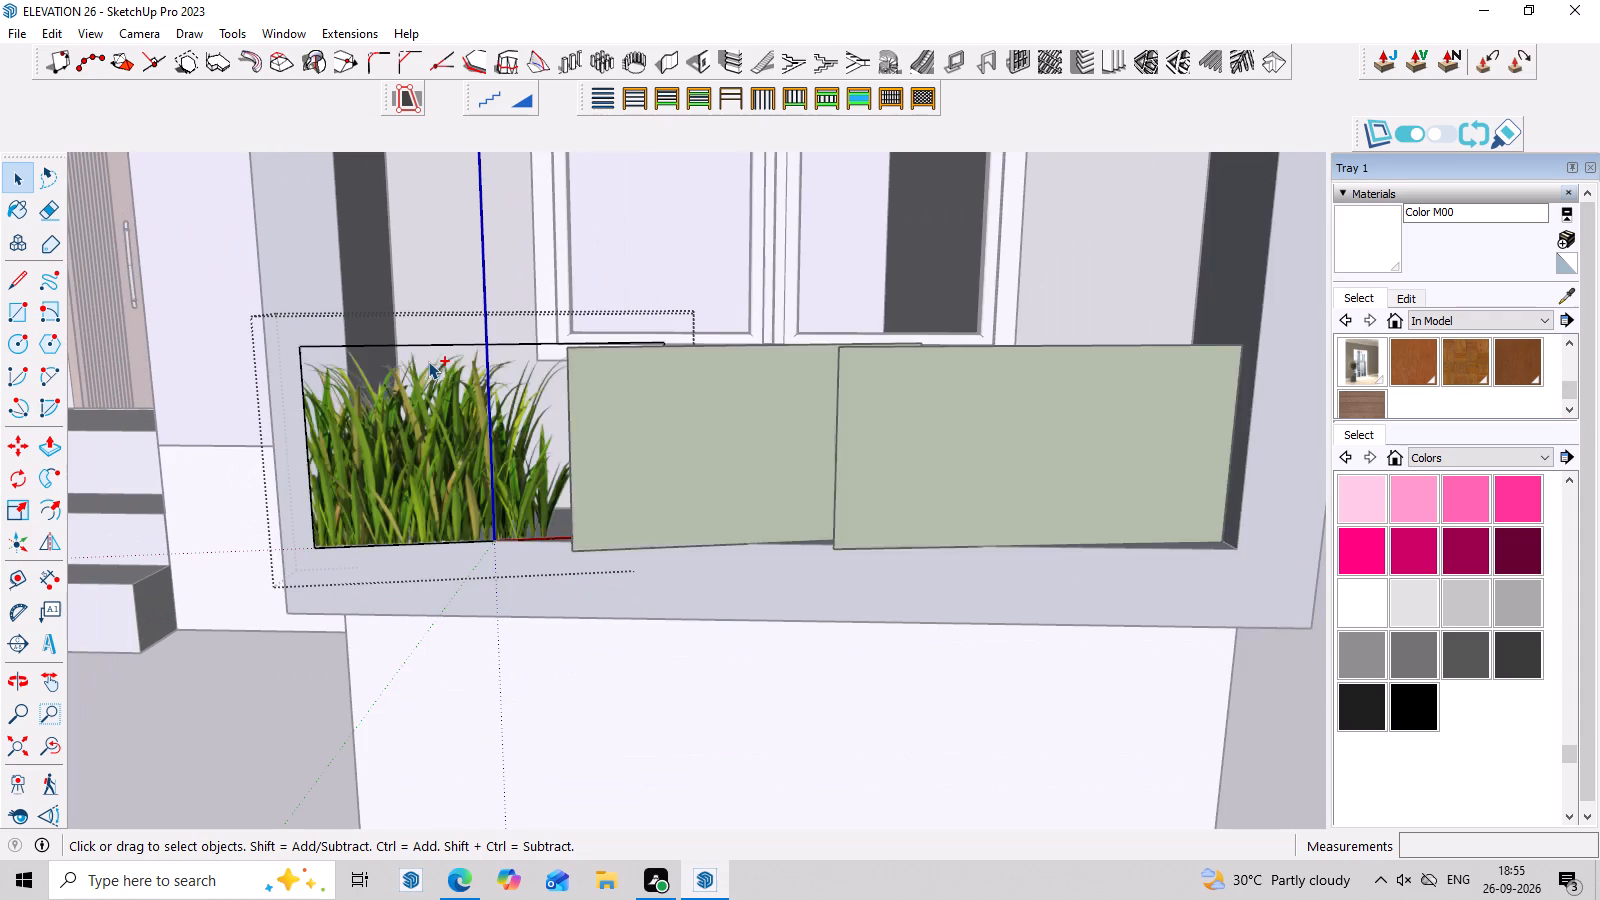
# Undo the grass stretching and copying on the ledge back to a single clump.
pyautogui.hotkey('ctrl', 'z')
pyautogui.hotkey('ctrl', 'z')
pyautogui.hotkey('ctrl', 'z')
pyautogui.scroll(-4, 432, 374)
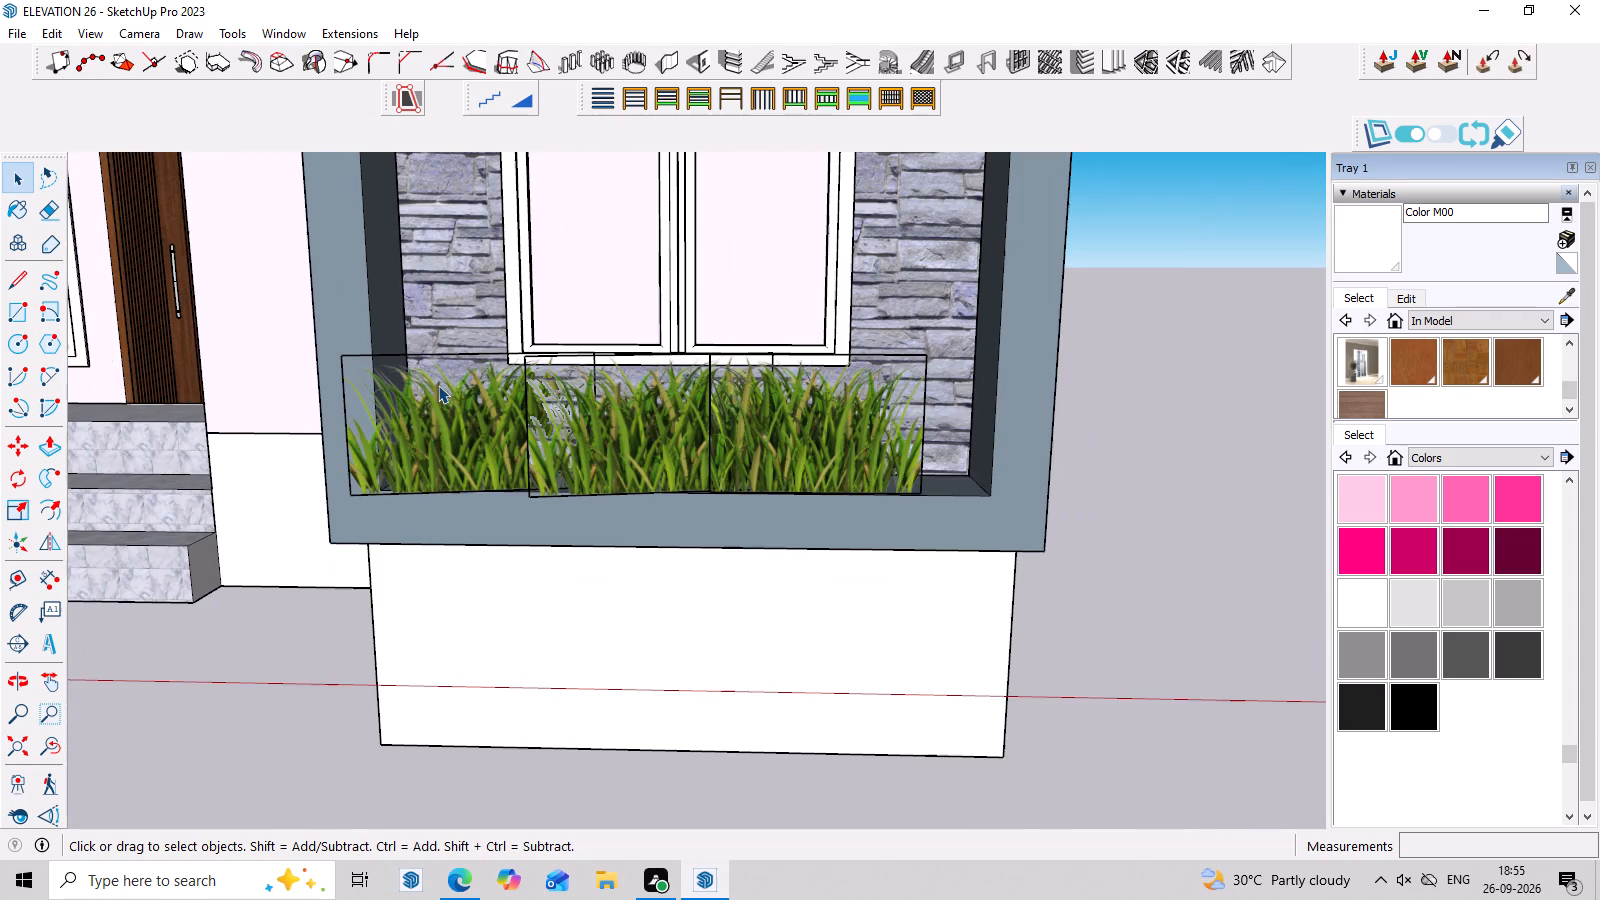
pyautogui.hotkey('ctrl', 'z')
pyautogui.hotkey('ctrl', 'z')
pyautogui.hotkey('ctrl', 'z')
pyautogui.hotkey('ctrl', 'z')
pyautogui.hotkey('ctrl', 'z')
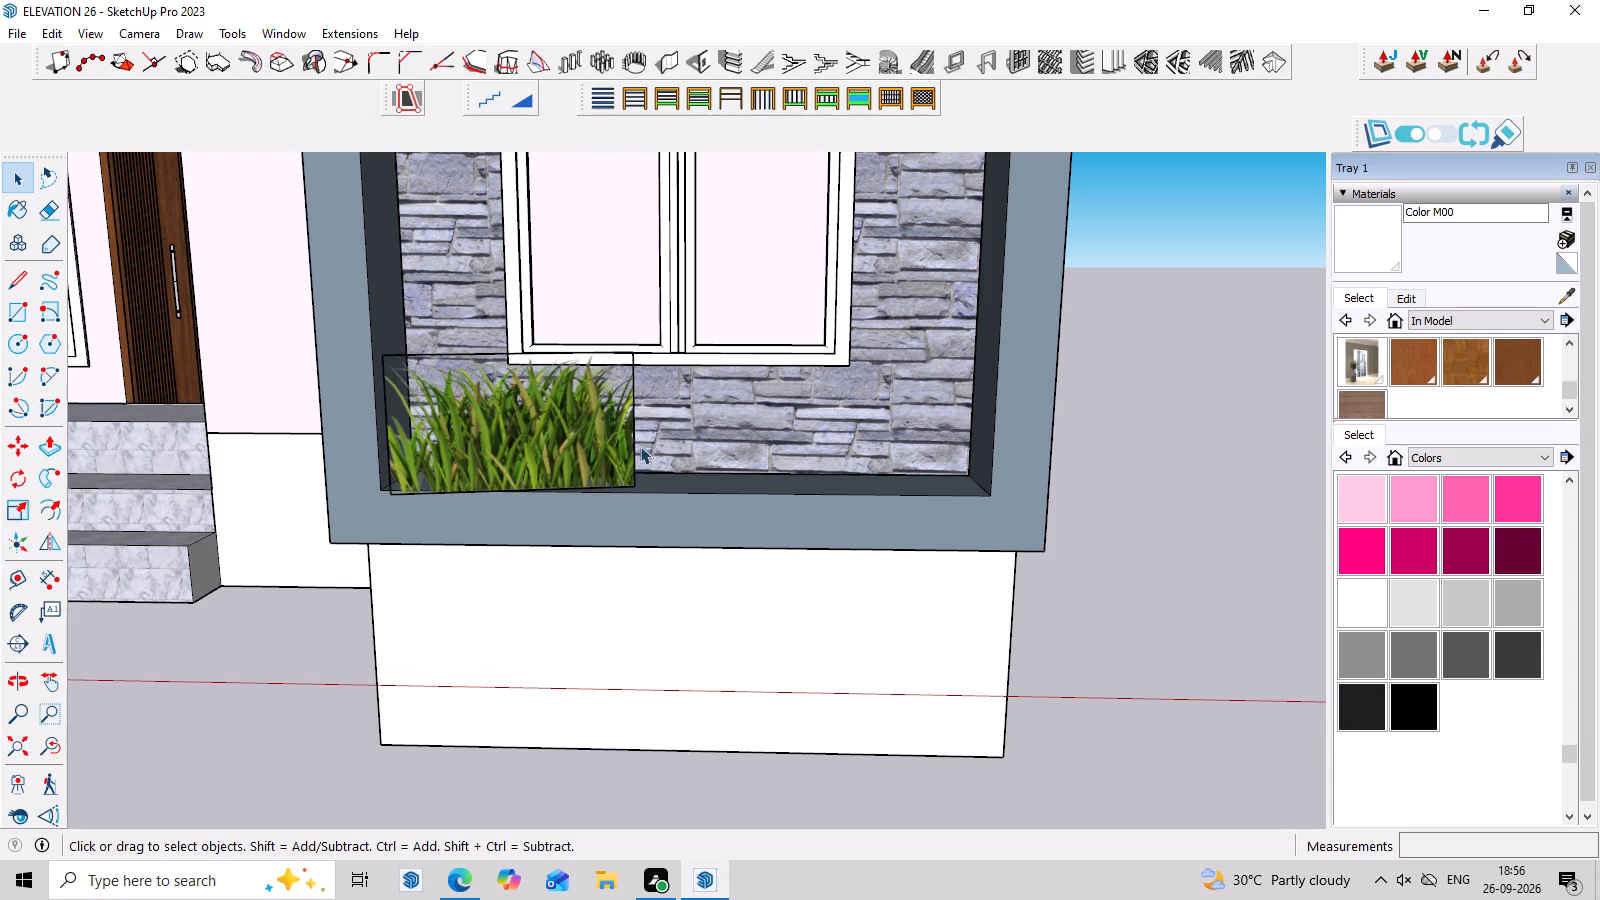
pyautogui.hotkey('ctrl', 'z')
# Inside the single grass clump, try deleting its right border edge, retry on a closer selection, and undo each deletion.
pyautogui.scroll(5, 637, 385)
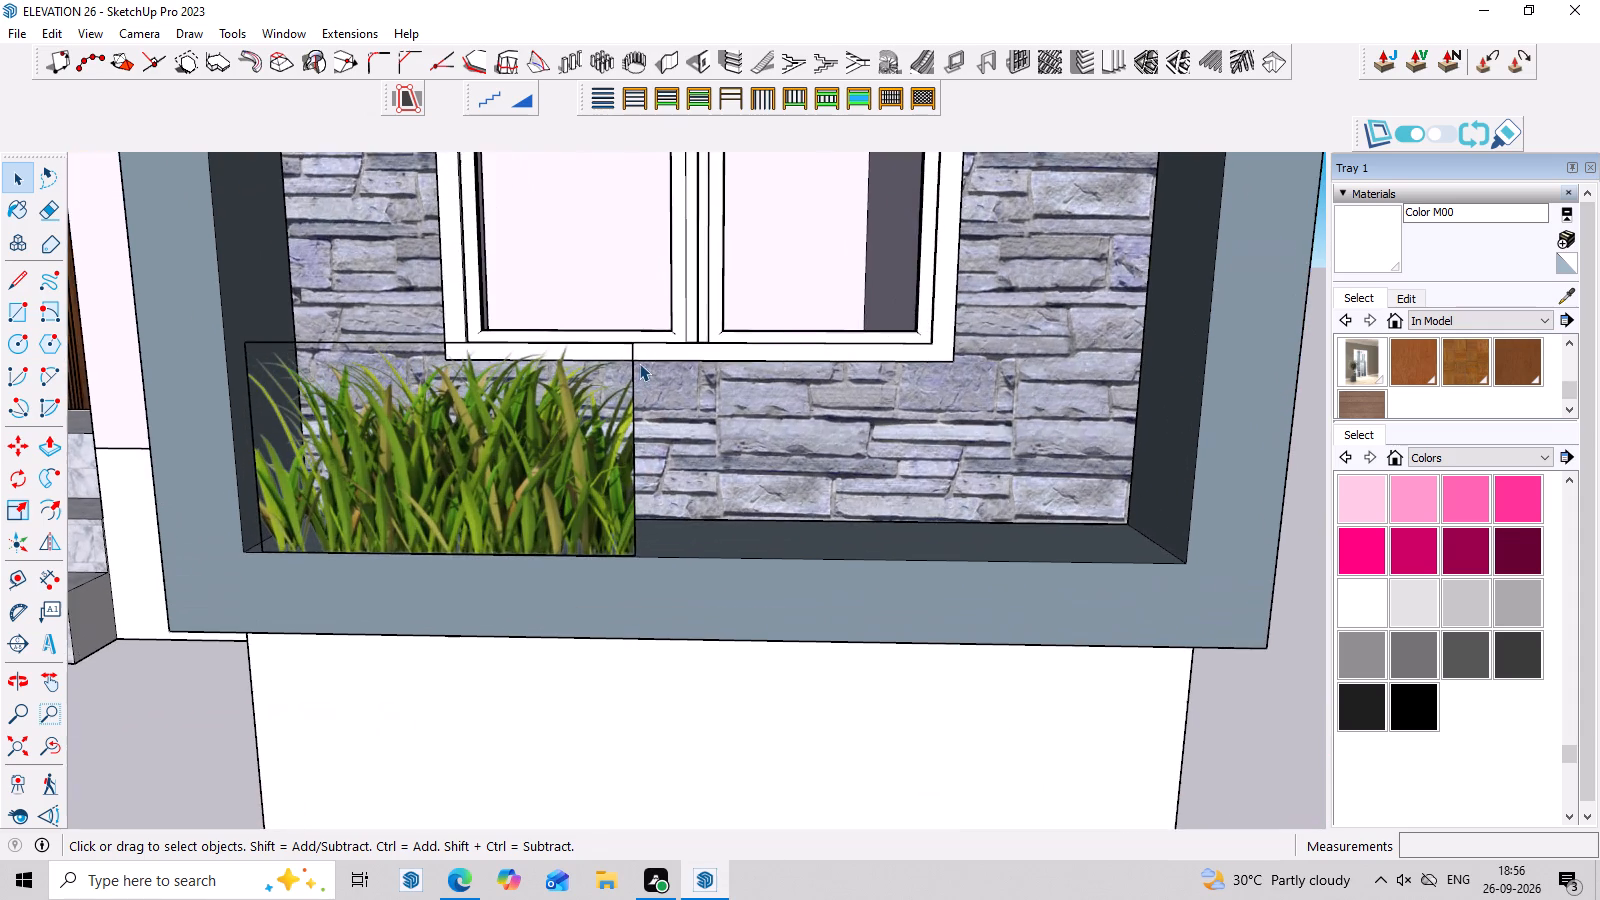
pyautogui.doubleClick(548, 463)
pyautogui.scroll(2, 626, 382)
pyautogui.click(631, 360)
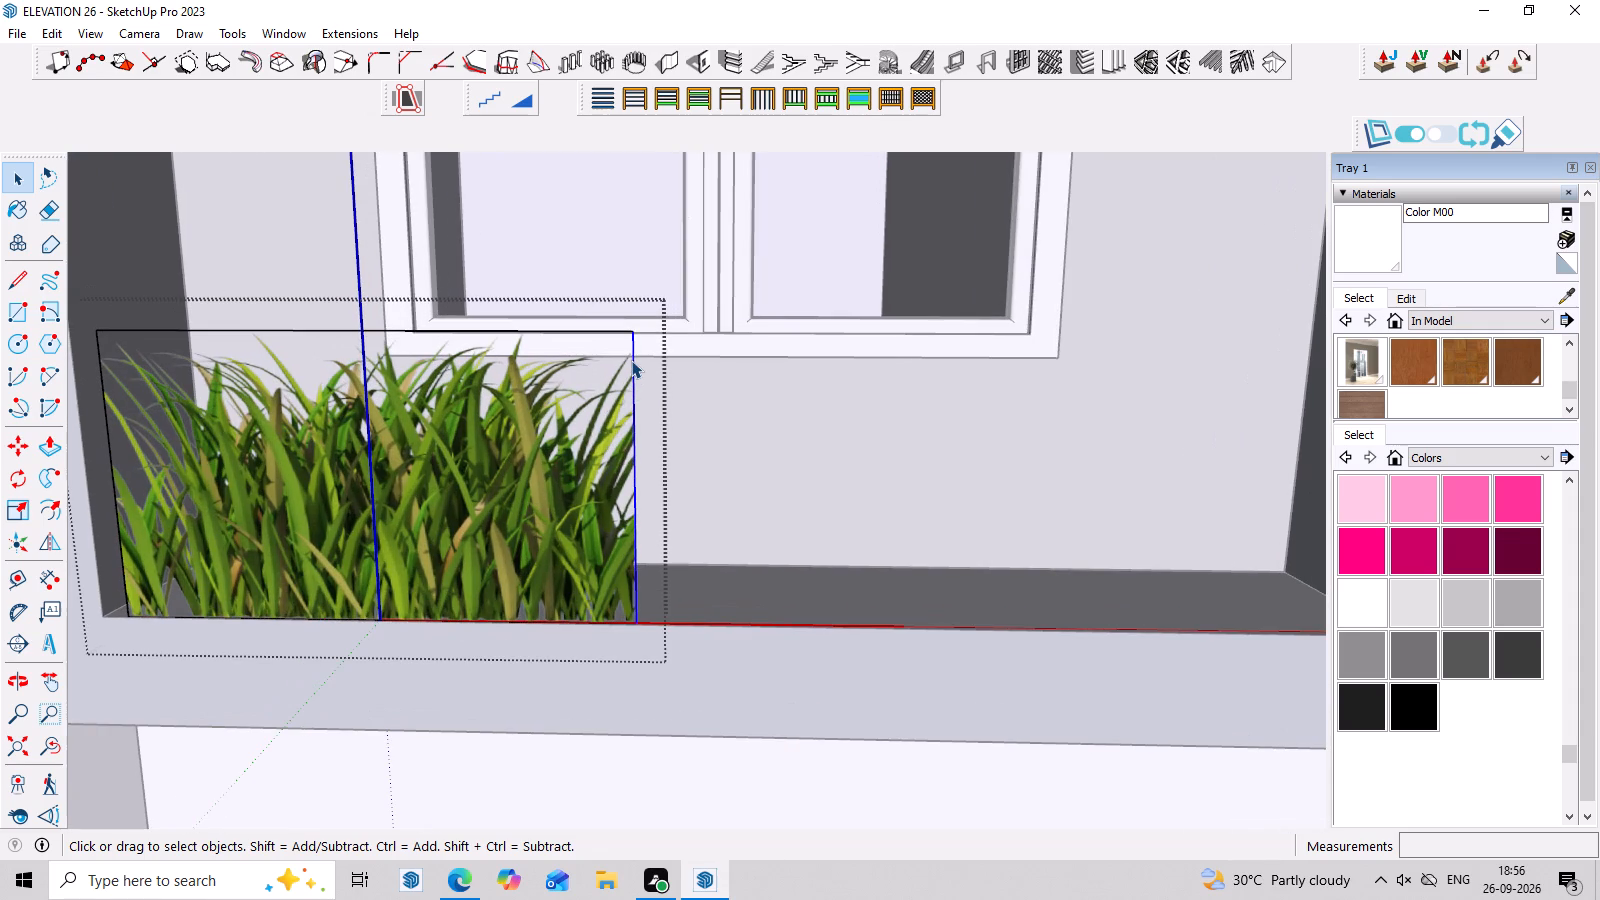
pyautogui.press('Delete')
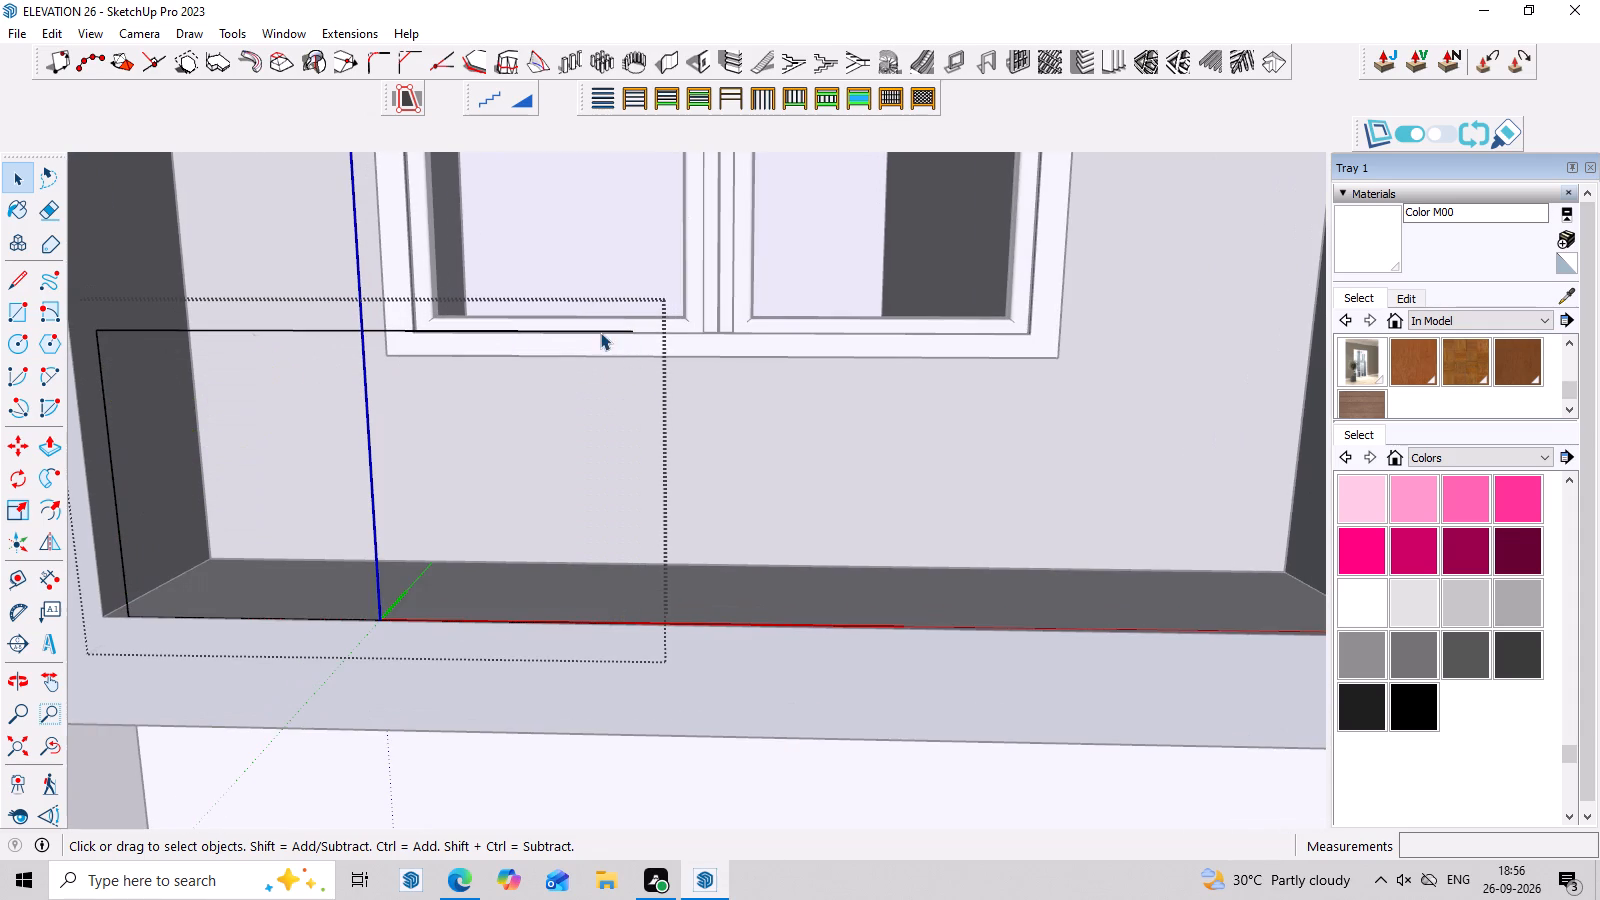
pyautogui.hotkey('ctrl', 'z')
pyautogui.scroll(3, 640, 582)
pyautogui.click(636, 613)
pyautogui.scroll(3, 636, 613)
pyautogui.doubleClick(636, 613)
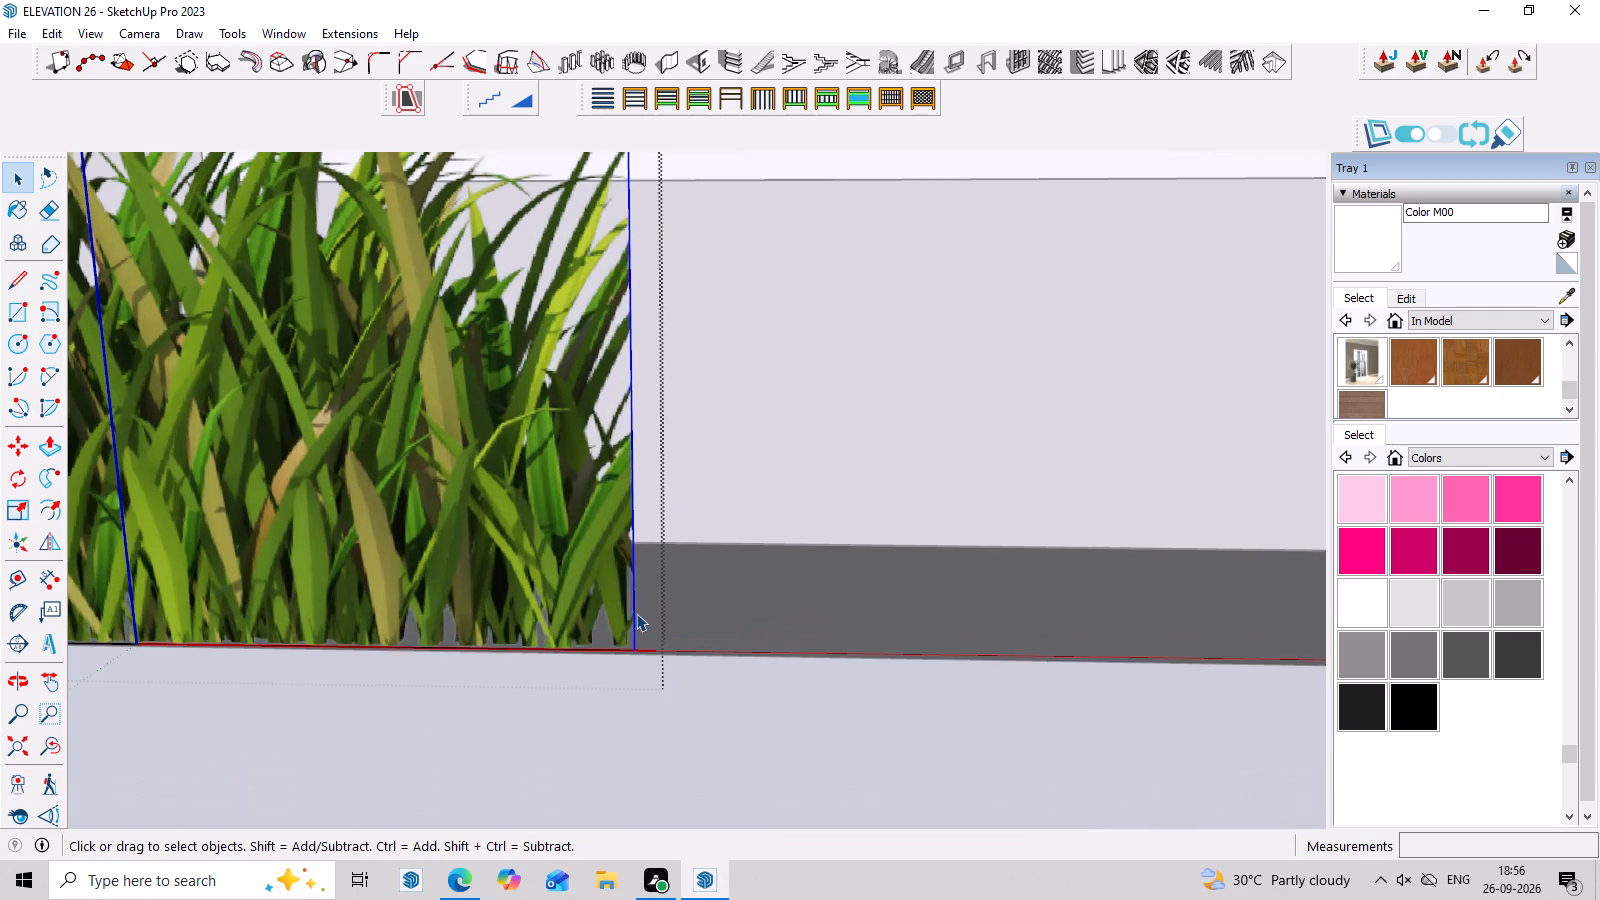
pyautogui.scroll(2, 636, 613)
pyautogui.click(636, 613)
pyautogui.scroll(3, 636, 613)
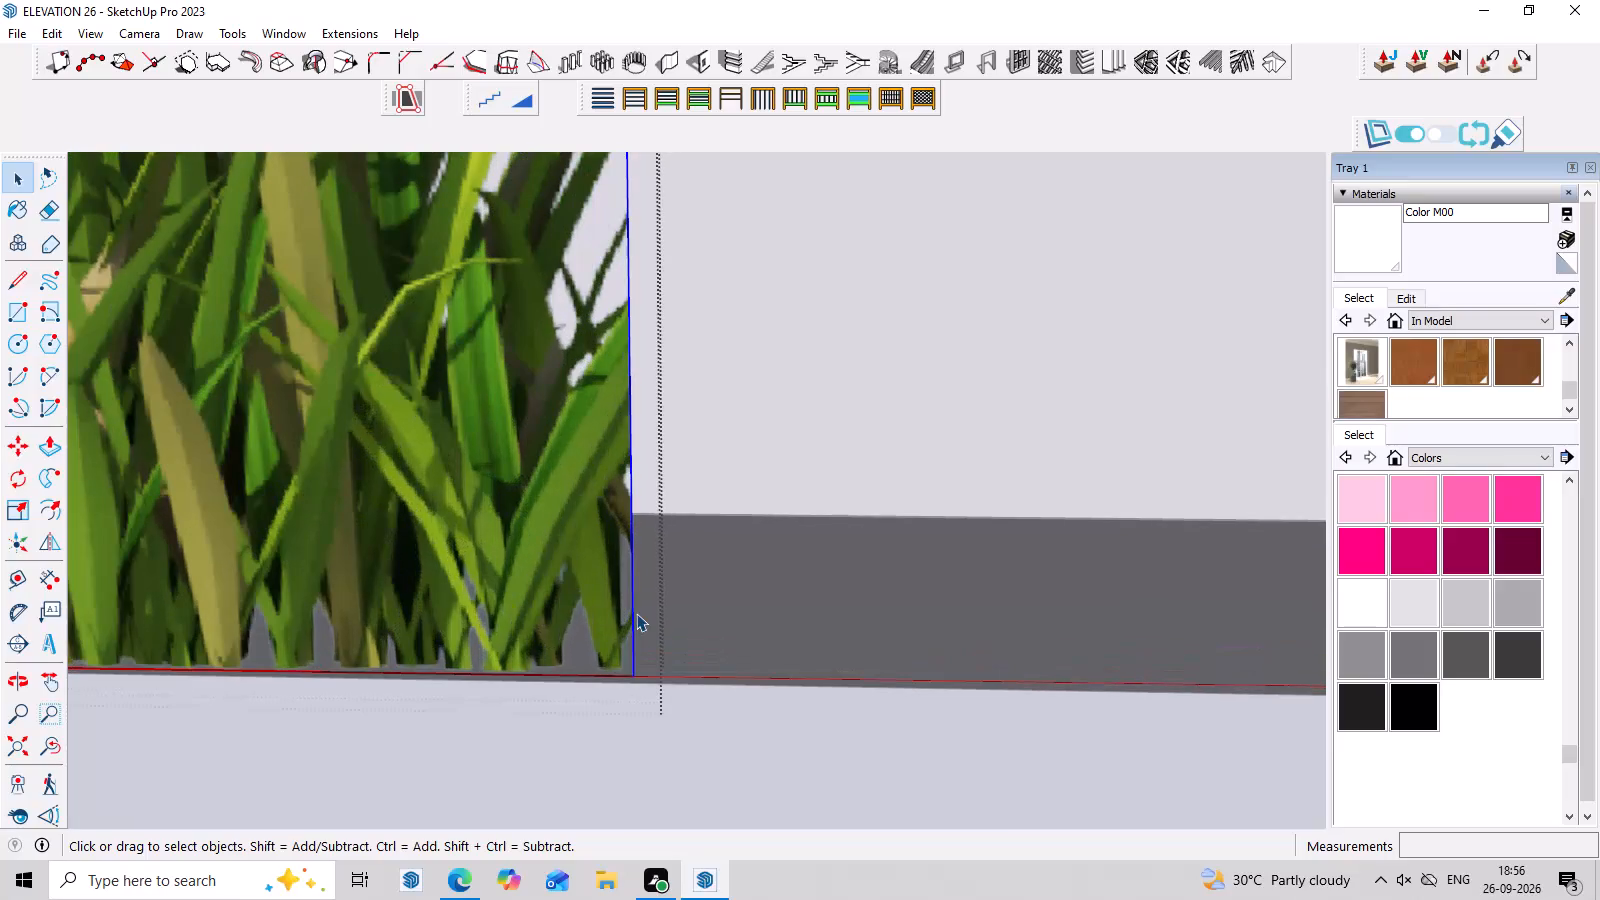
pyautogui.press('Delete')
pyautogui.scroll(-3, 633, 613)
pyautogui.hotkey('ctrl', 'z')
# Undo the earlier scaling and placement of the grass until the window-frame ledge is empty.
pyautogui.hotkey('ctrl', 'z')
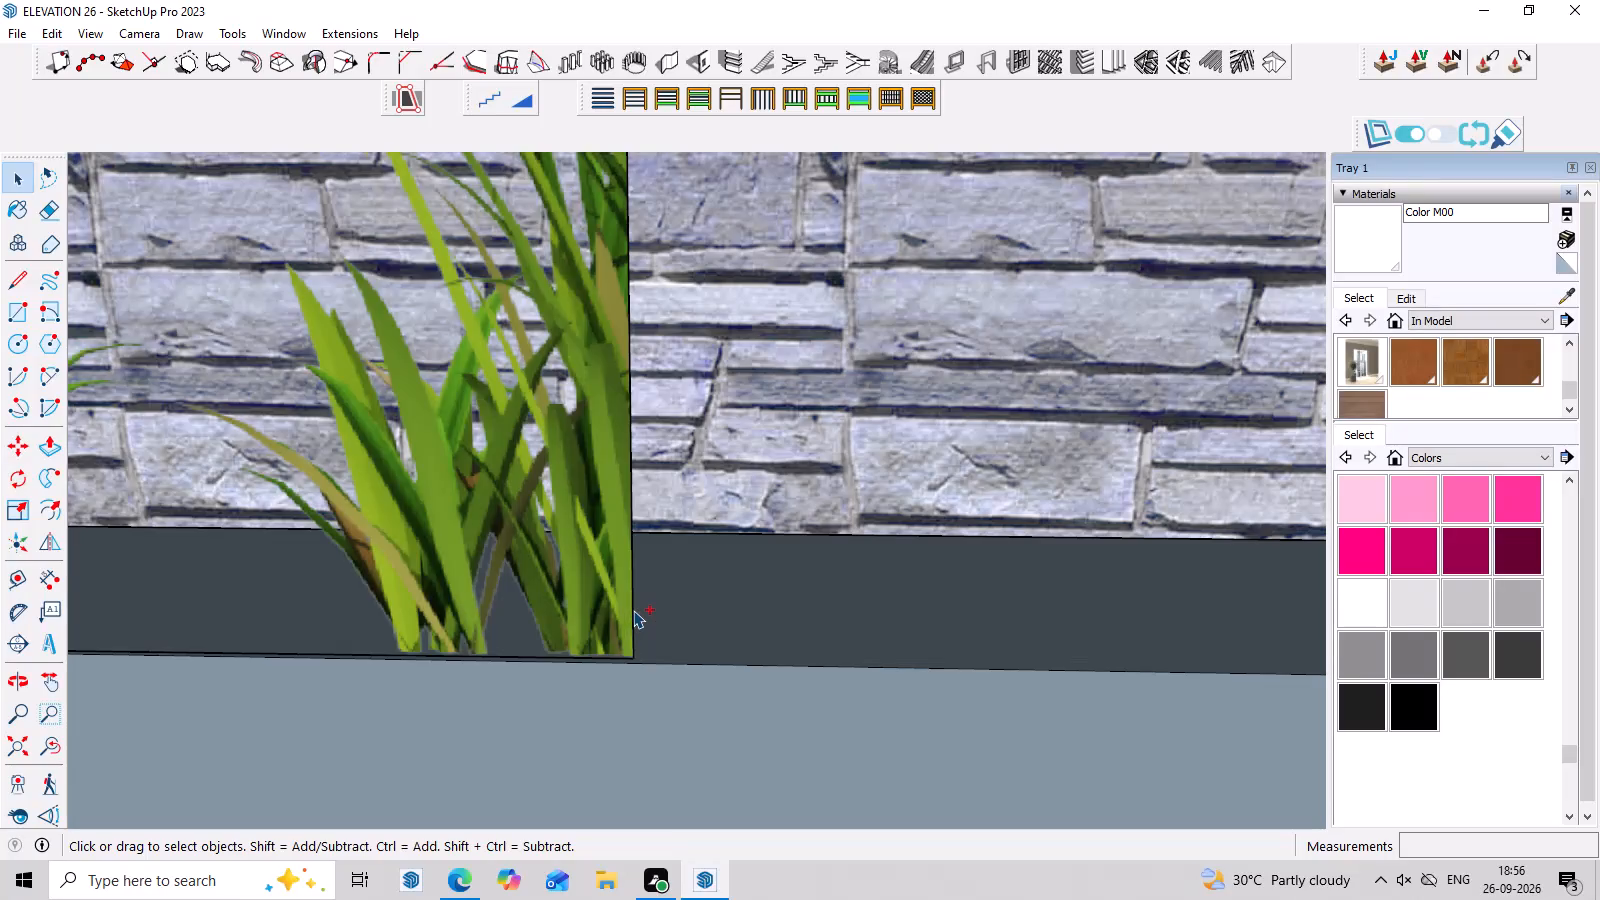
pyautogui.hotkey('ctrl', 'z')
pyautogui.hotkey('ctrl', 'z')
pyautogui.hotkey('ctrl', 'z')
pyautogui.hotkey('ctrl', 'z')
pyautogui.hotkey('ctrl', 'z')
pyautogui.scroll(-8, 633, 610)
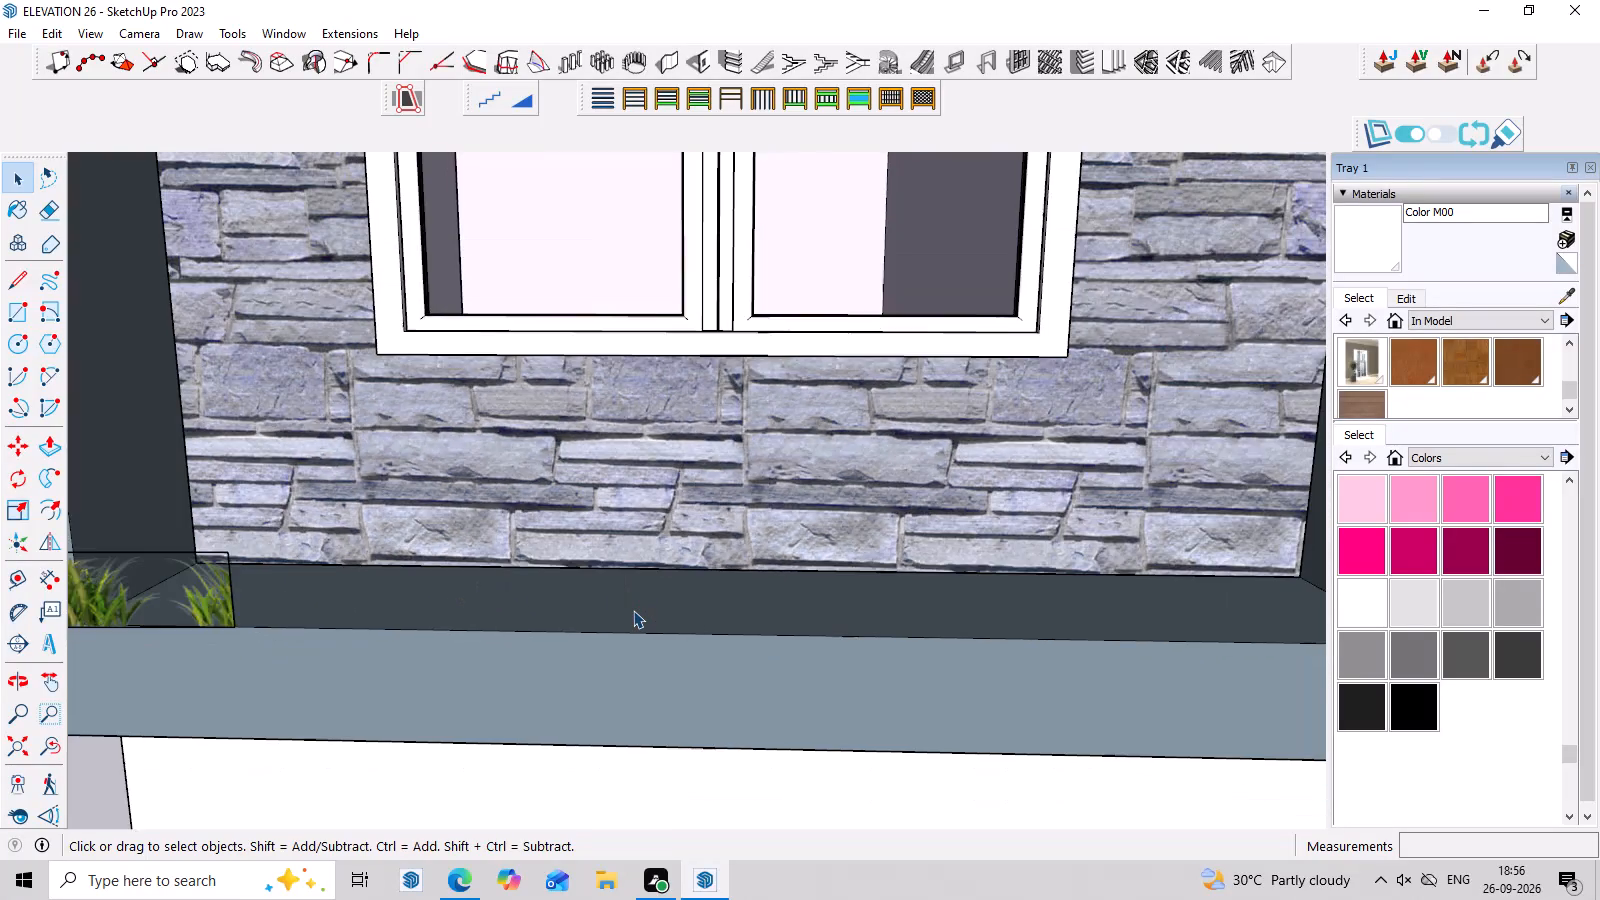
pyautogui.scroll(-4, 638, 611)
pyautogui.hotkey('ctrl', 'z')
pyautogui.hotkey('ctrl', 'z')
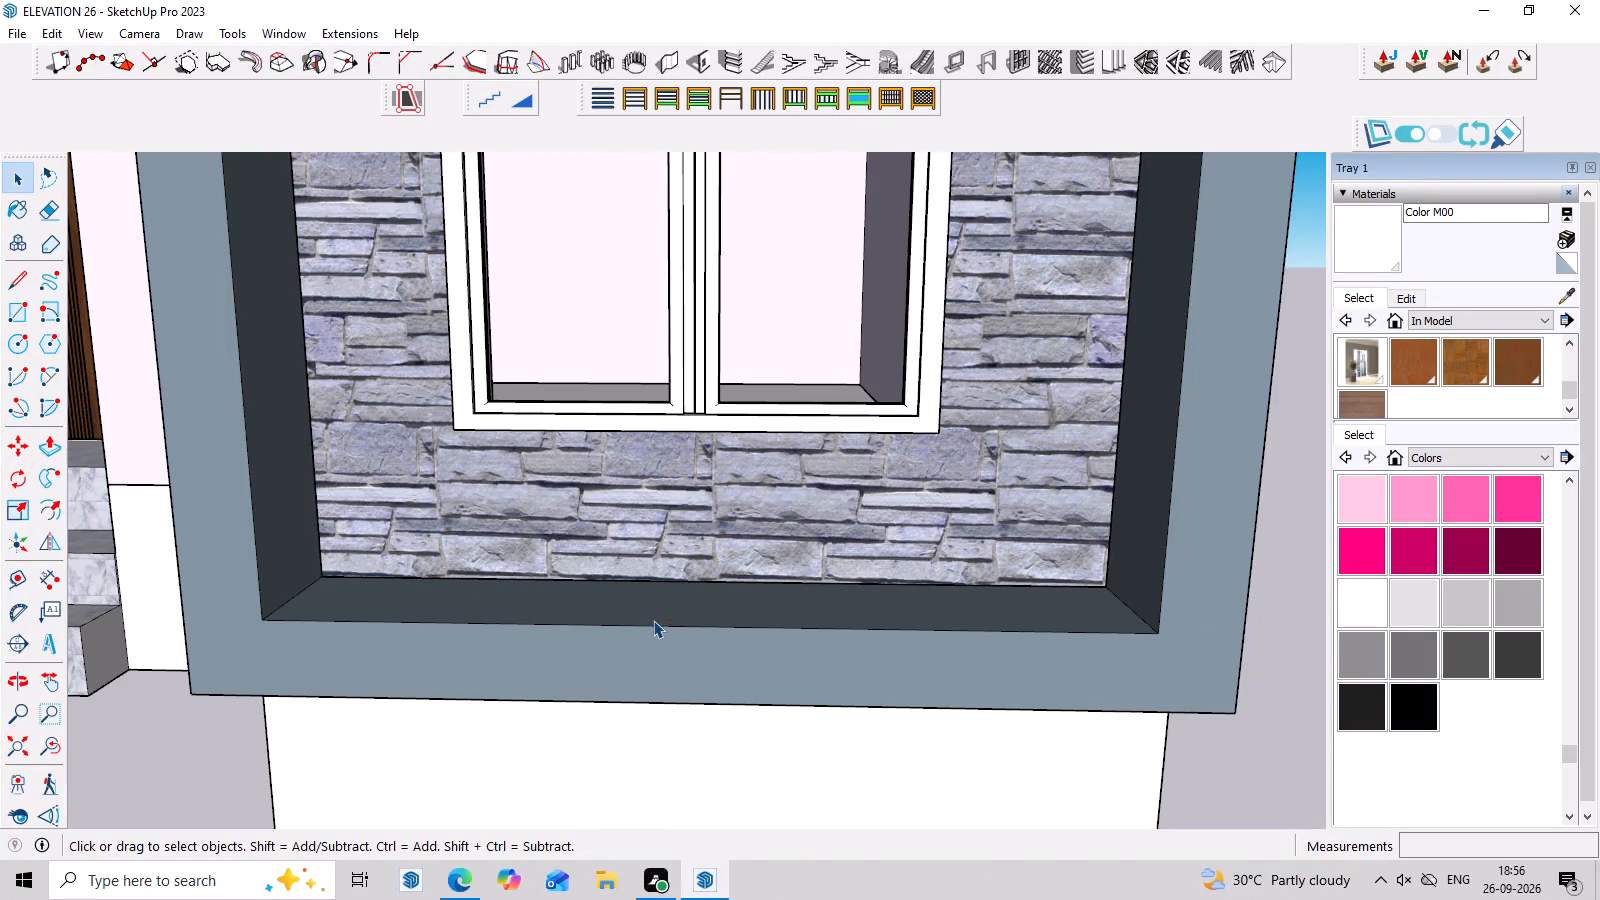
# Import the 3D+MAGUEY+MORADO (1) plant model from Downloads and place it on the ground to the right of the house.
pyautogui.scroll(-7, 651, 574)
pyautogui.click(29, 38)
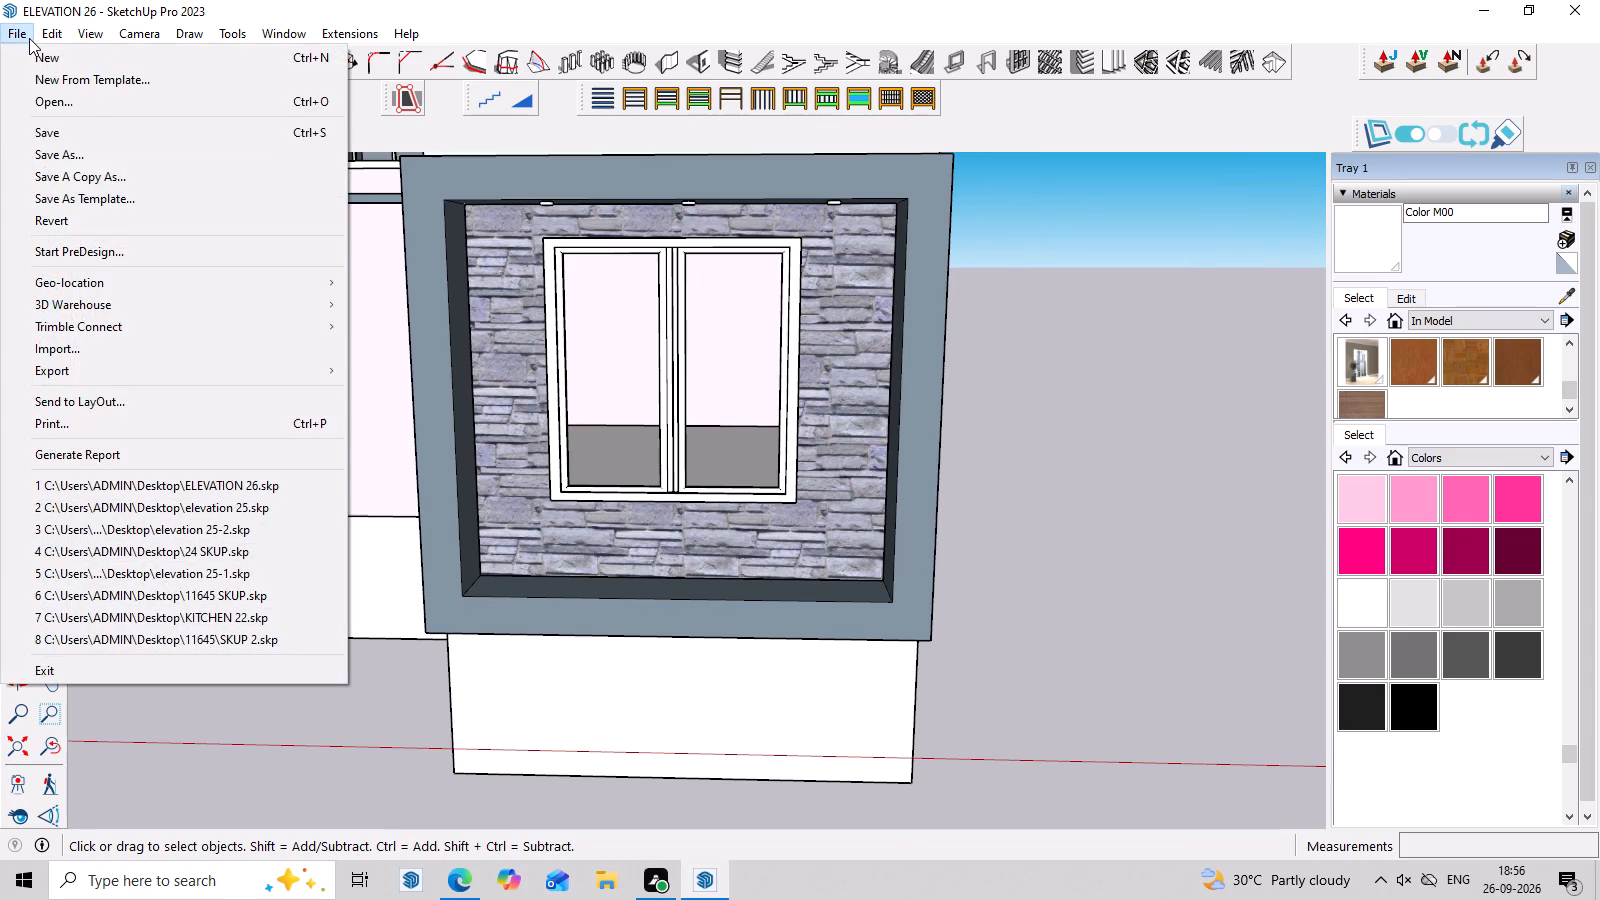
pyautogui.click(122, 346)
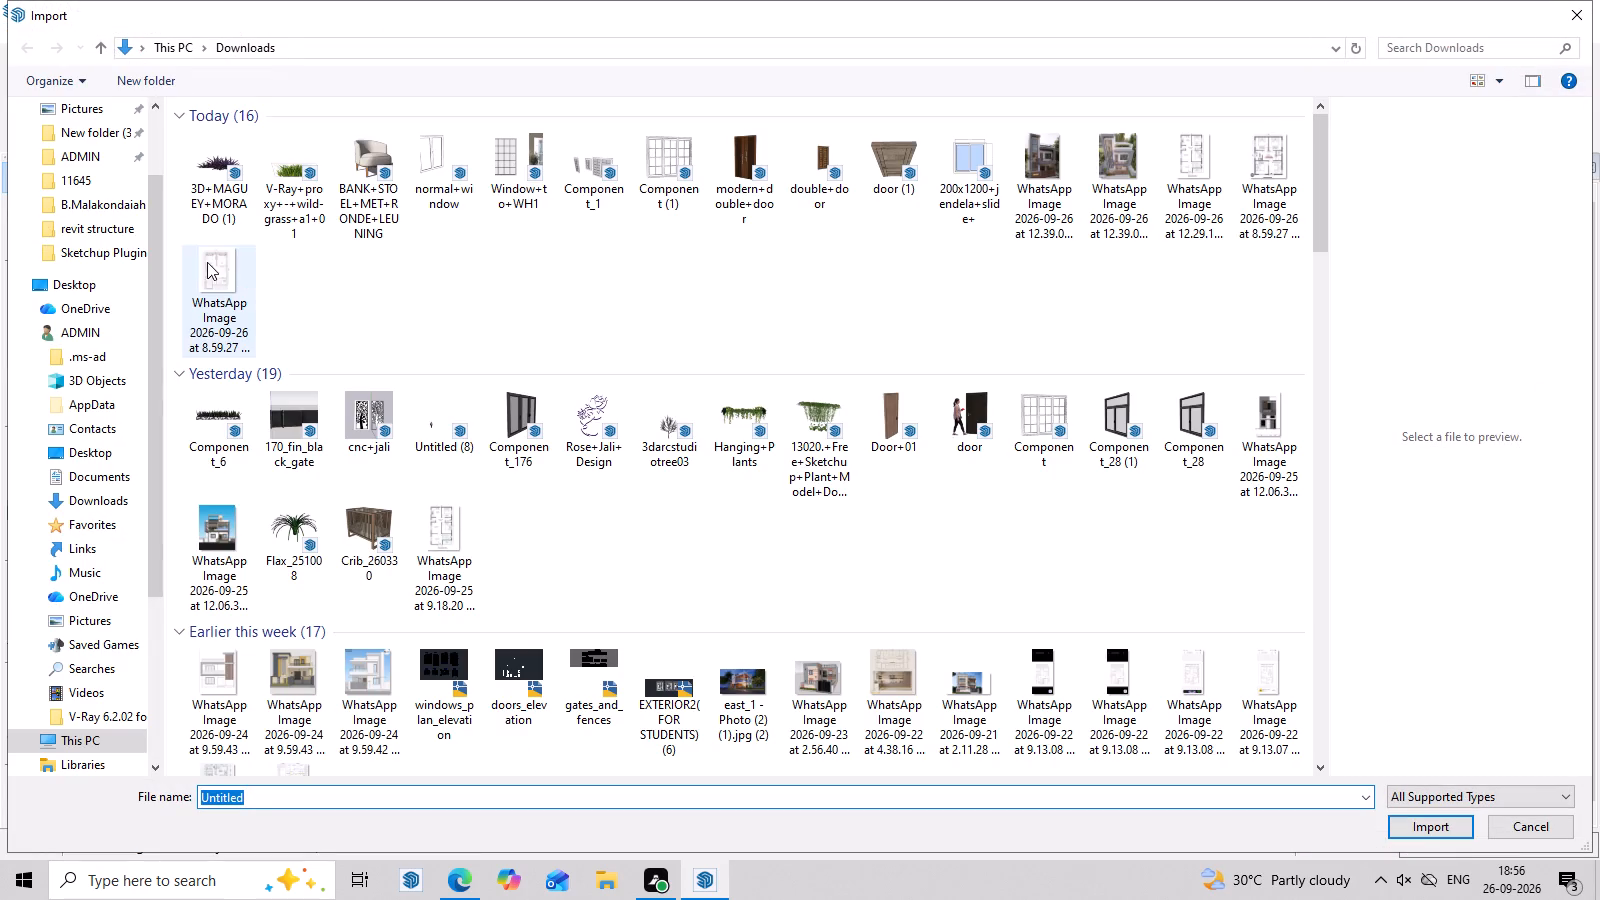
pyautogui.click(214, 157)
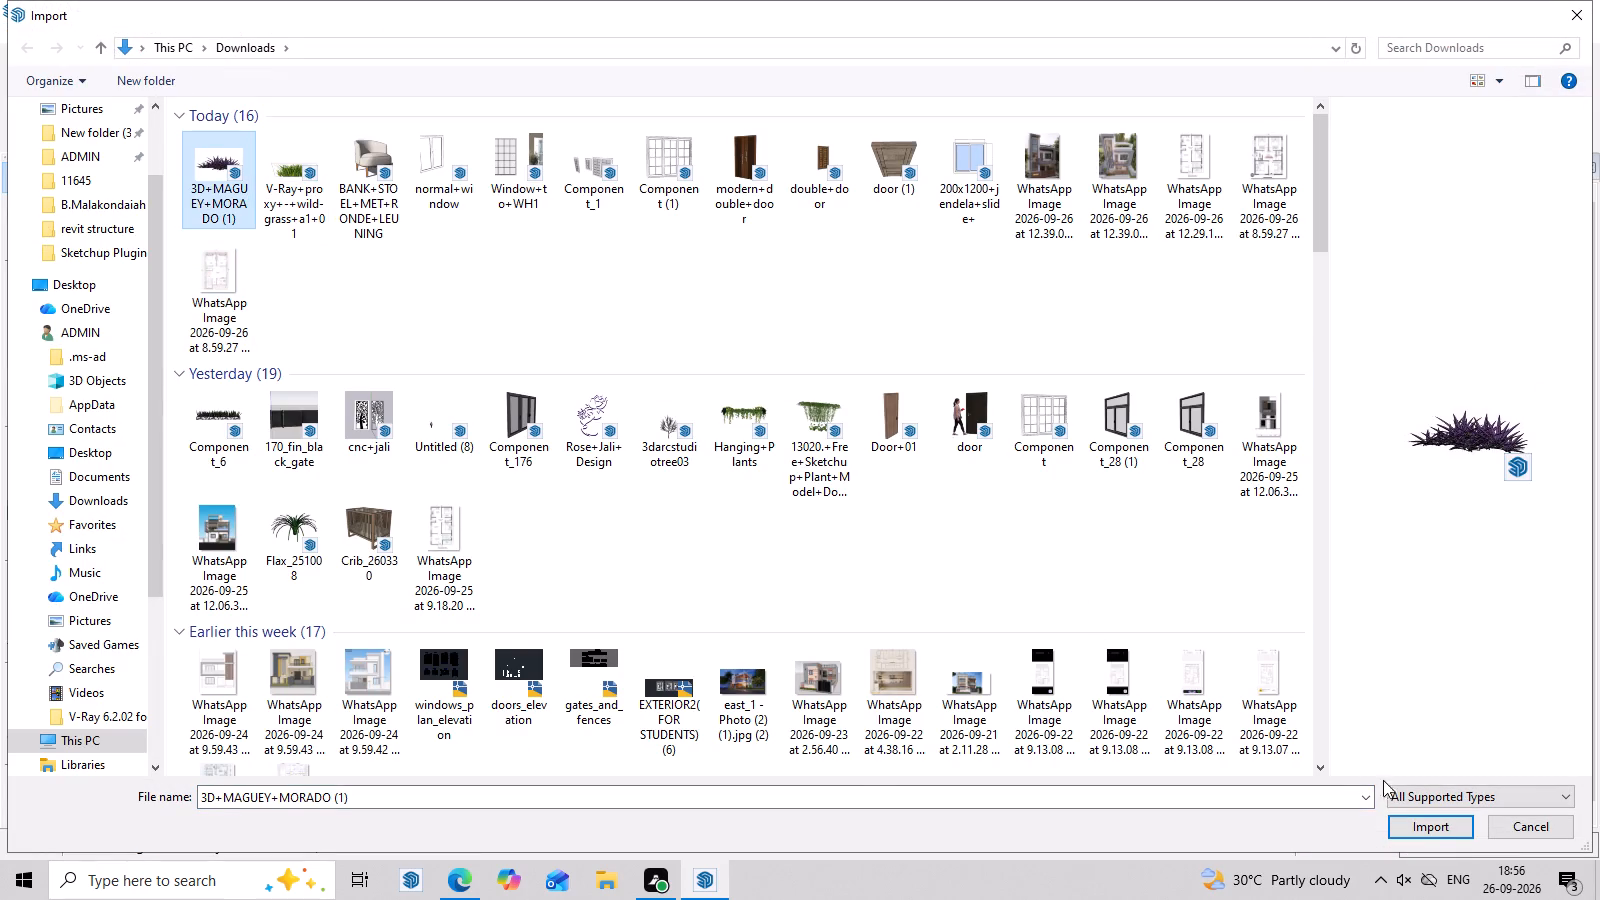
pyautogui.click(1427, 825)
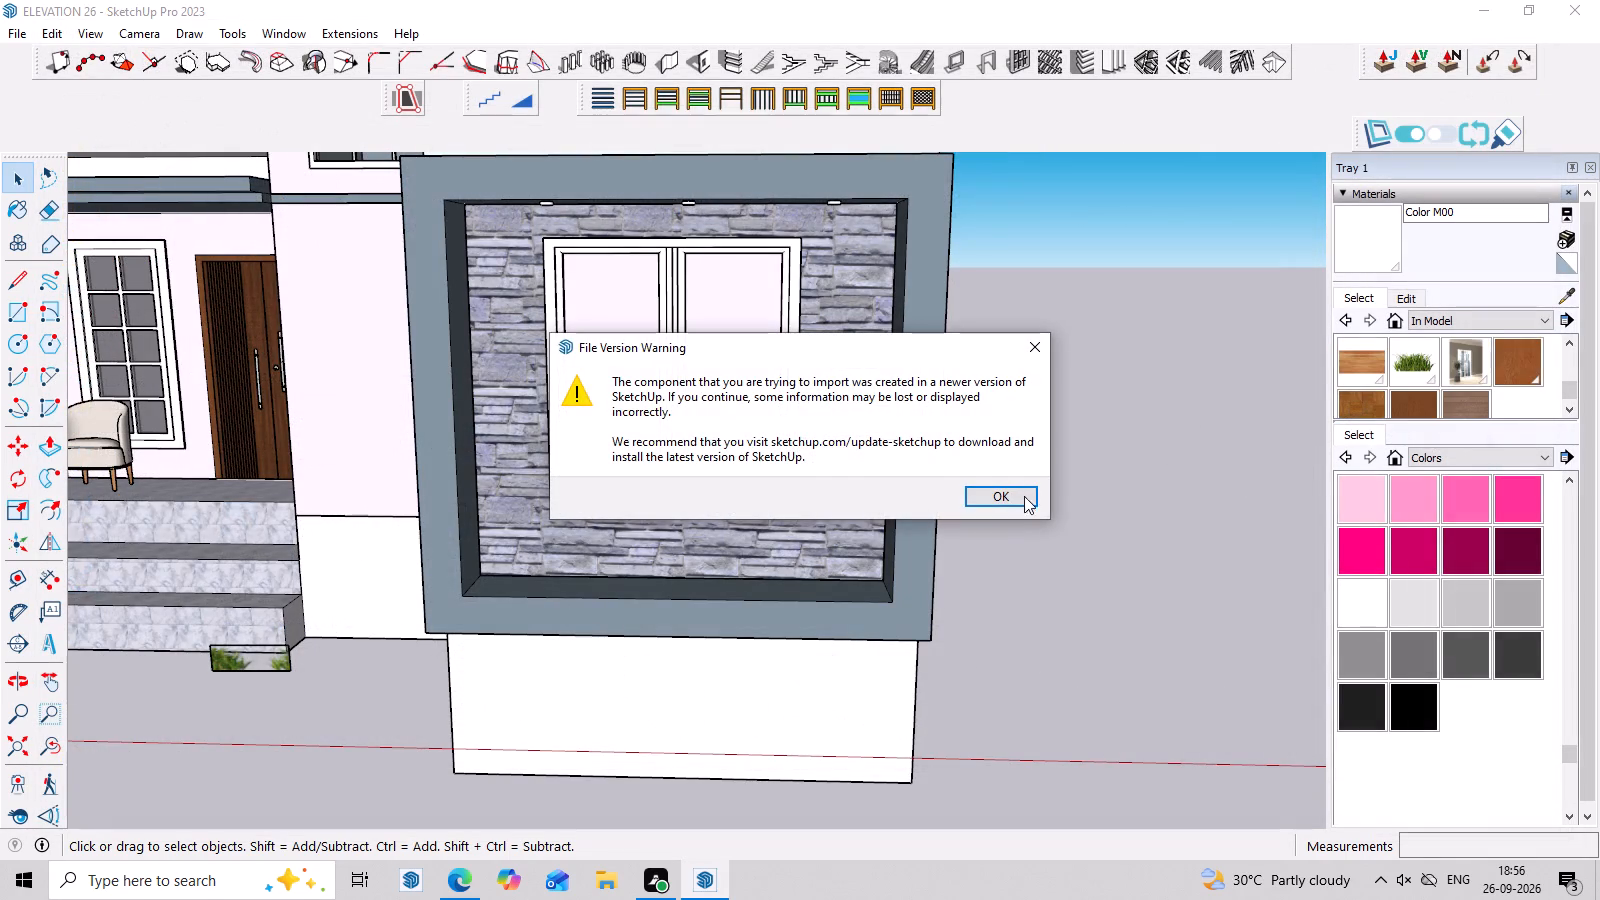
pyautogui.click(1025, 506)
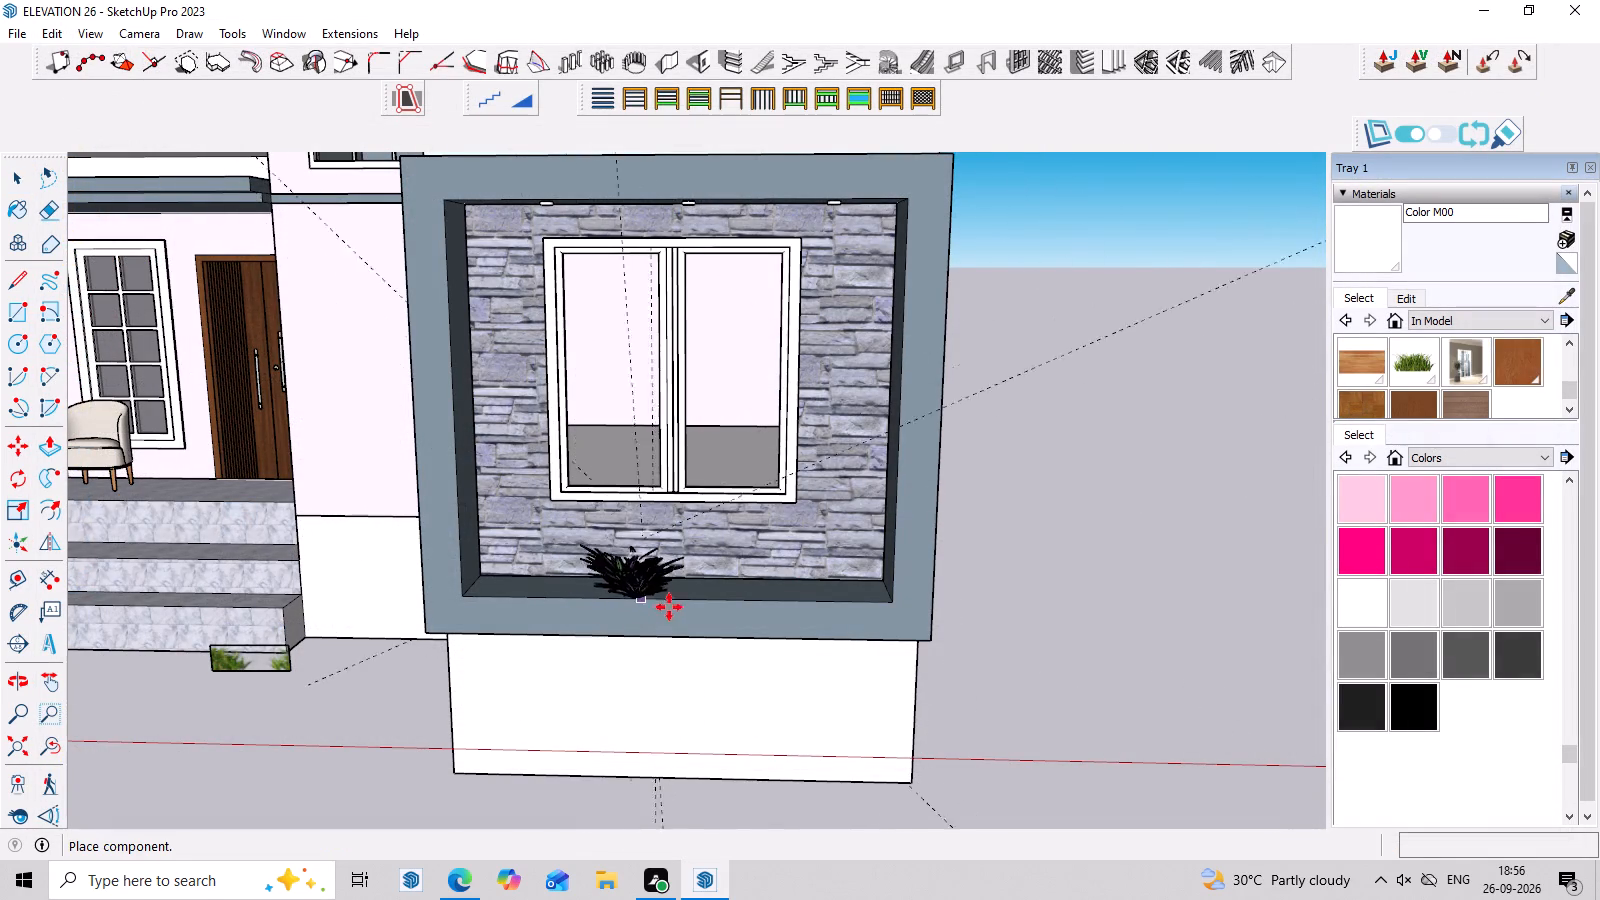
pyautogui.click(1169, 665)
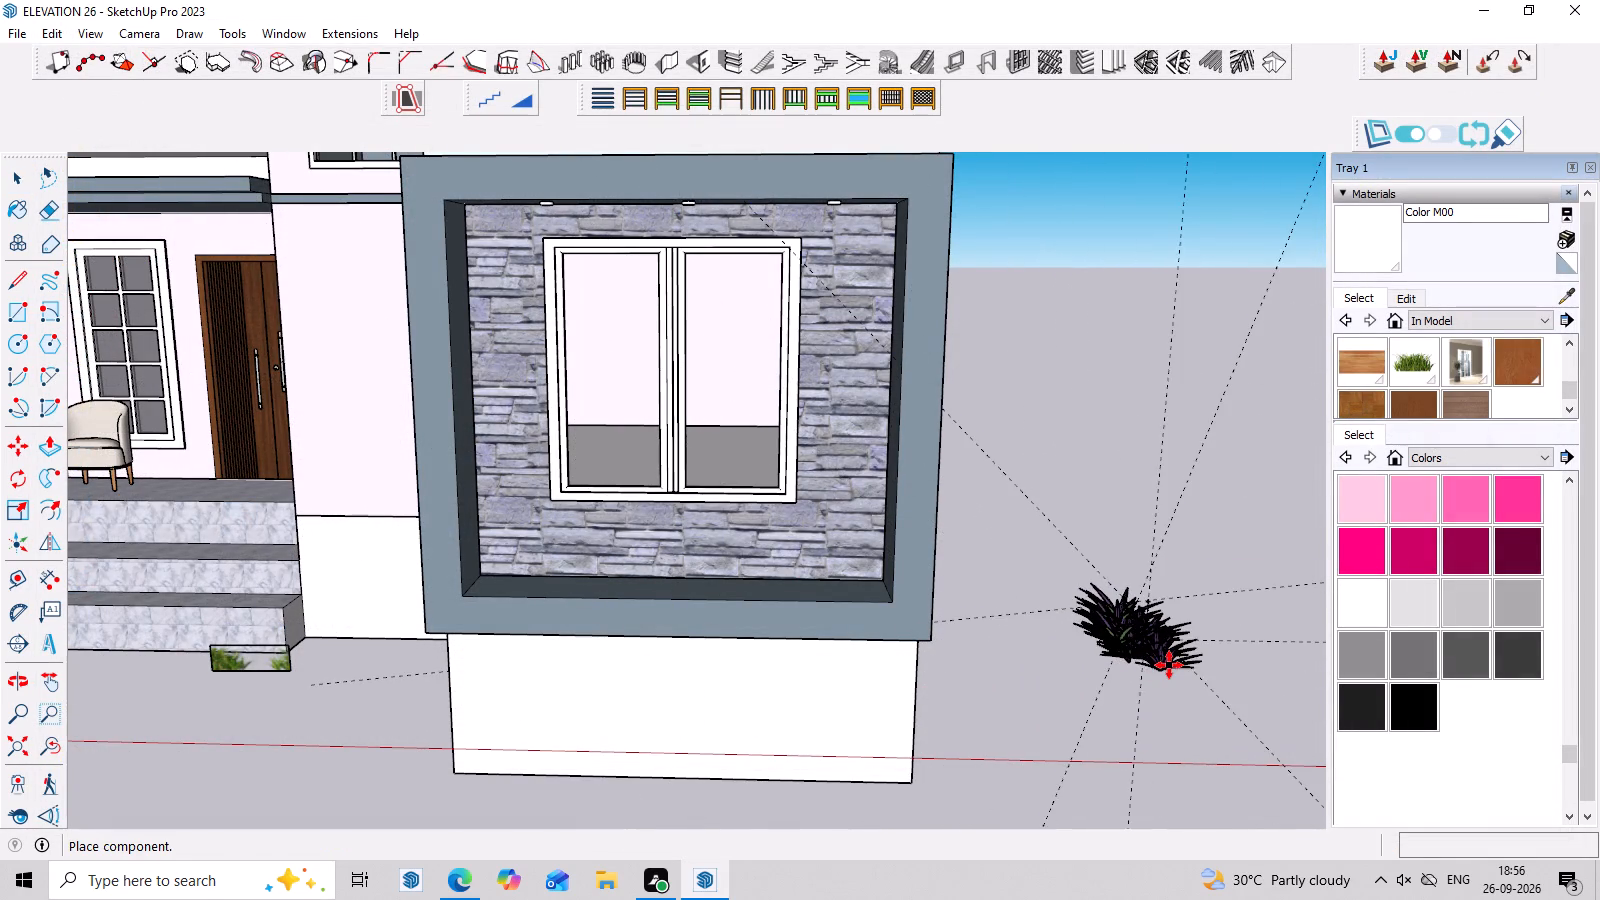
pyautogui.press('space')
# Explode the imported maguey model on the ground twice so its individual plants are separate objects.
pyautogui.scroll(-3, 954, 636)
pyautogui.rightClick(1100, 599)
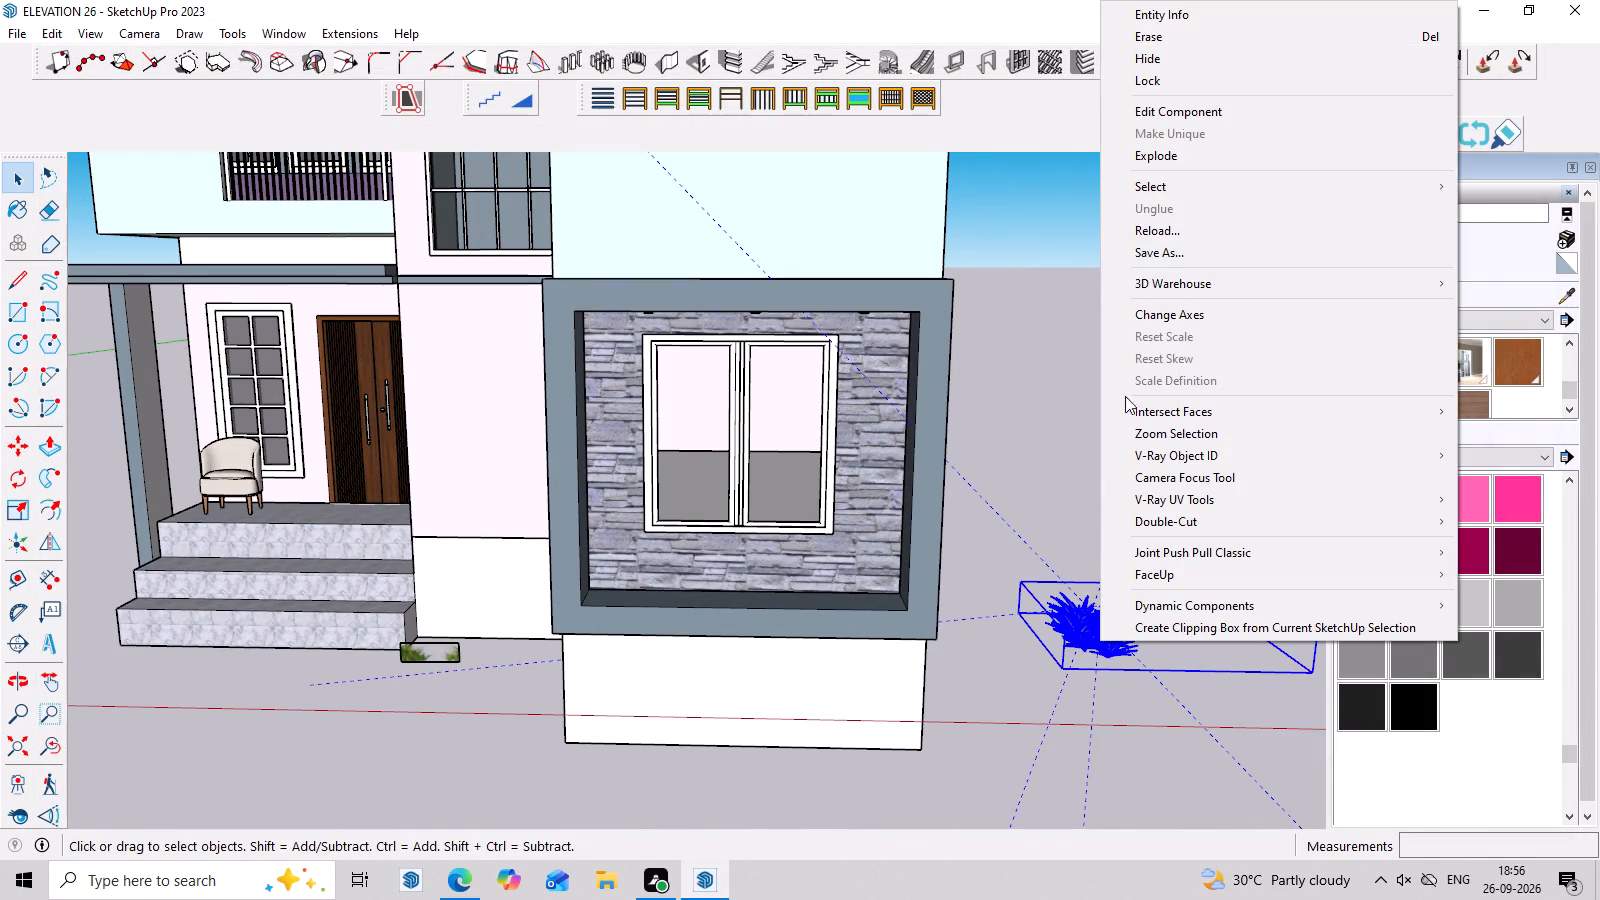
pyautogui.click(1157, 158)
pyautogui.scroll(4, 1133, 657)
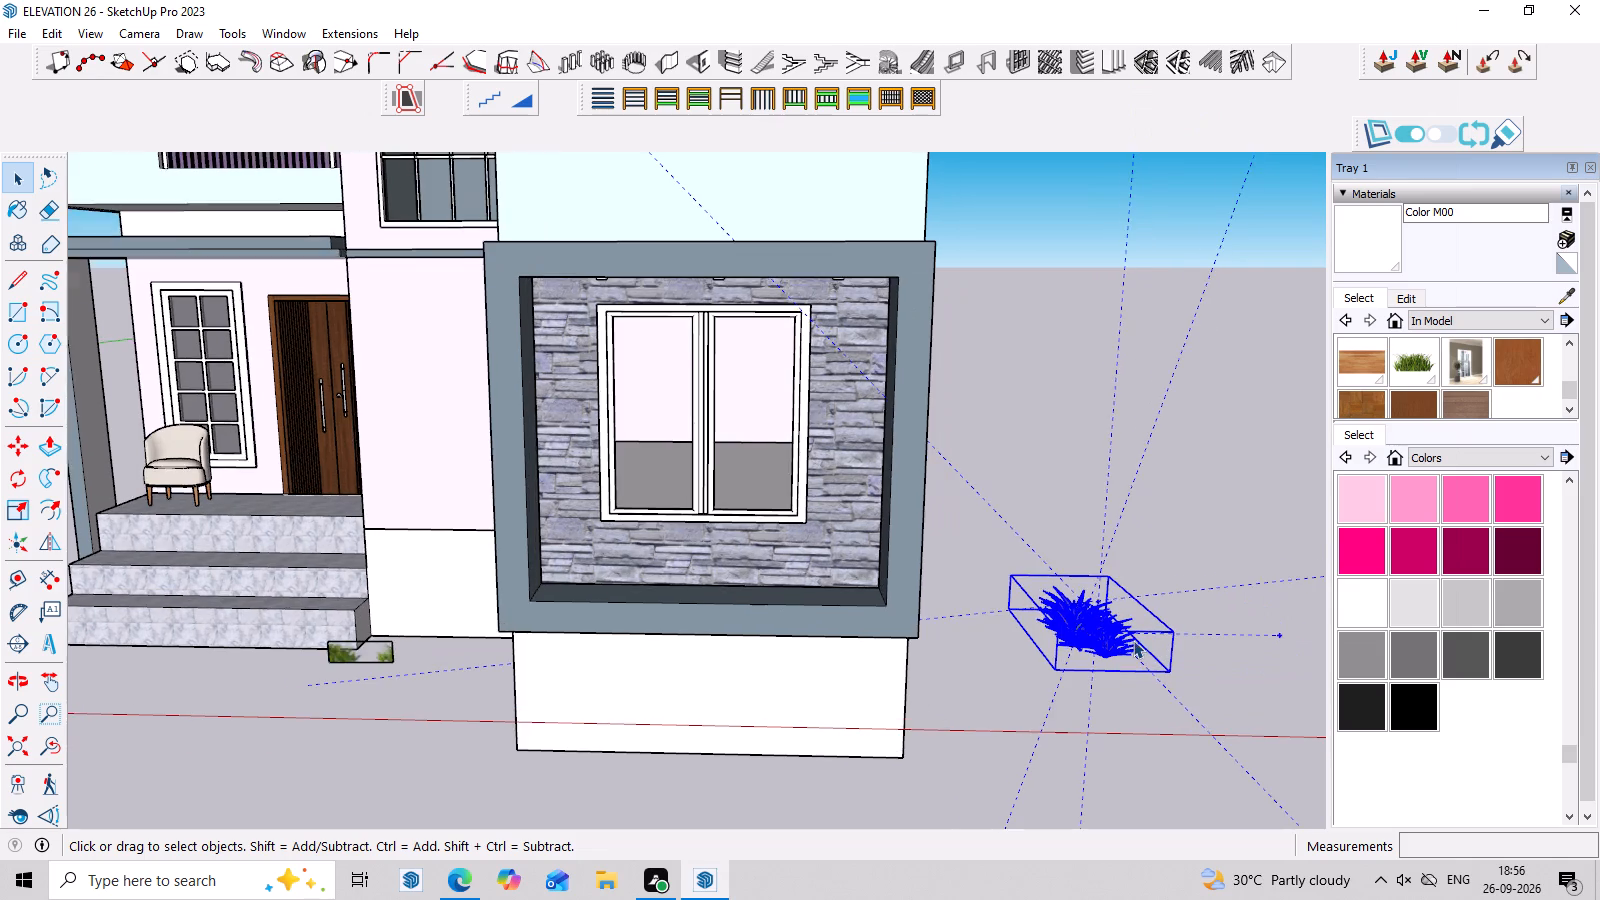
pyautogui.scroll(2, 1133, 640)
pyautogui.moveTo(1179, 638); pyautogui.dragTo(1021, 576, button='middle')
pyautogui.rightClick(839, 533)
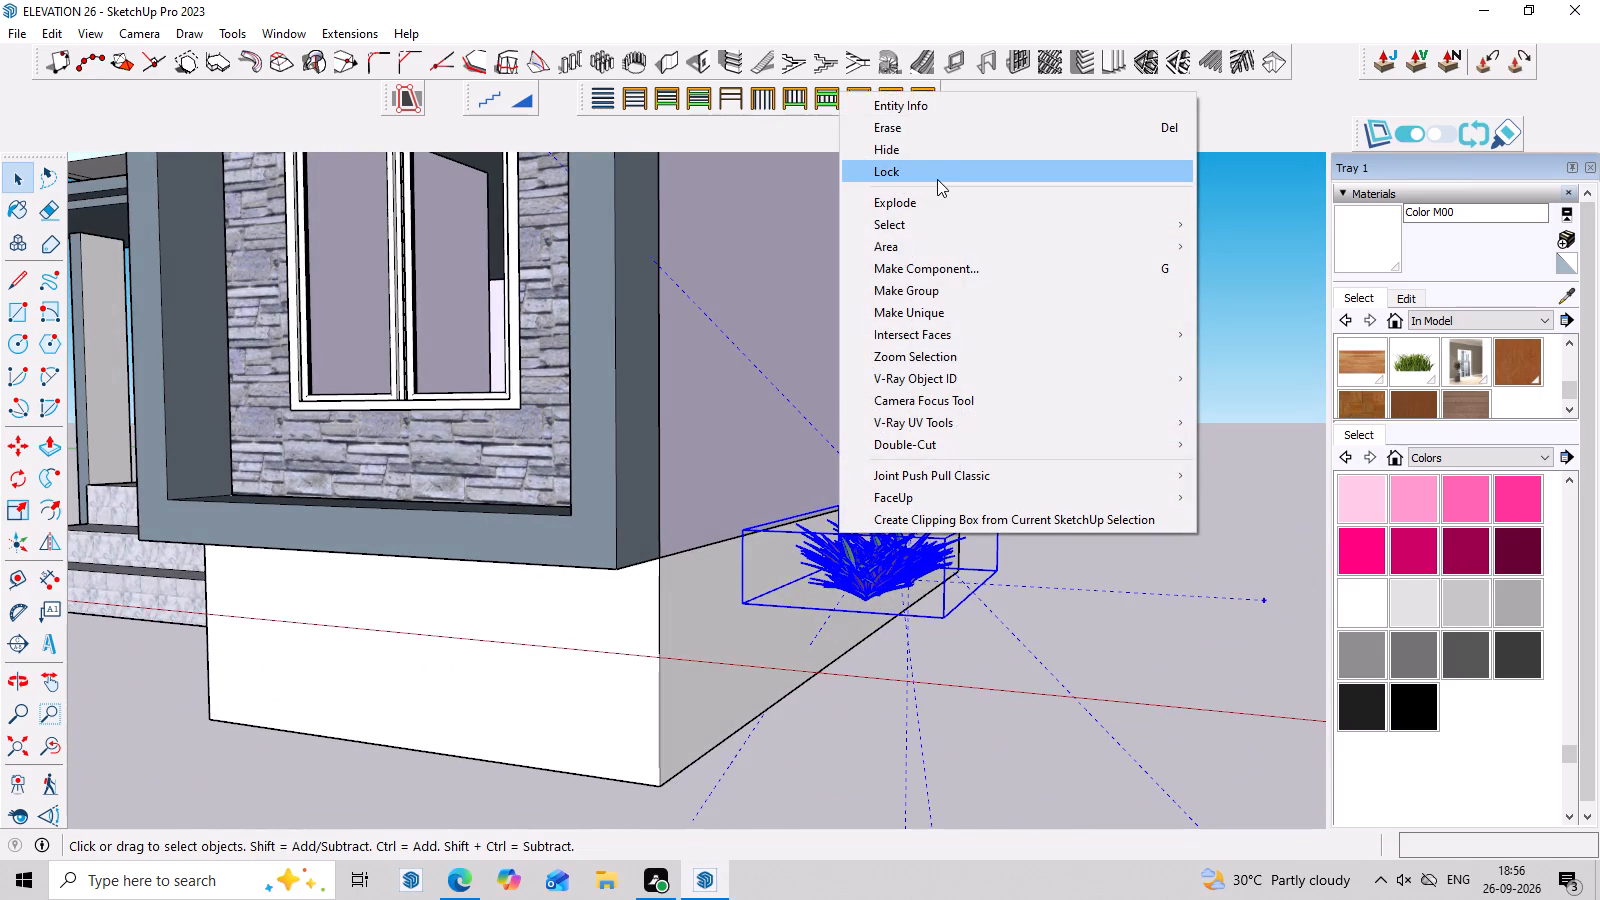
pyautogui.click(936, 204)
pyautogui.scroll(2, 926, 655)
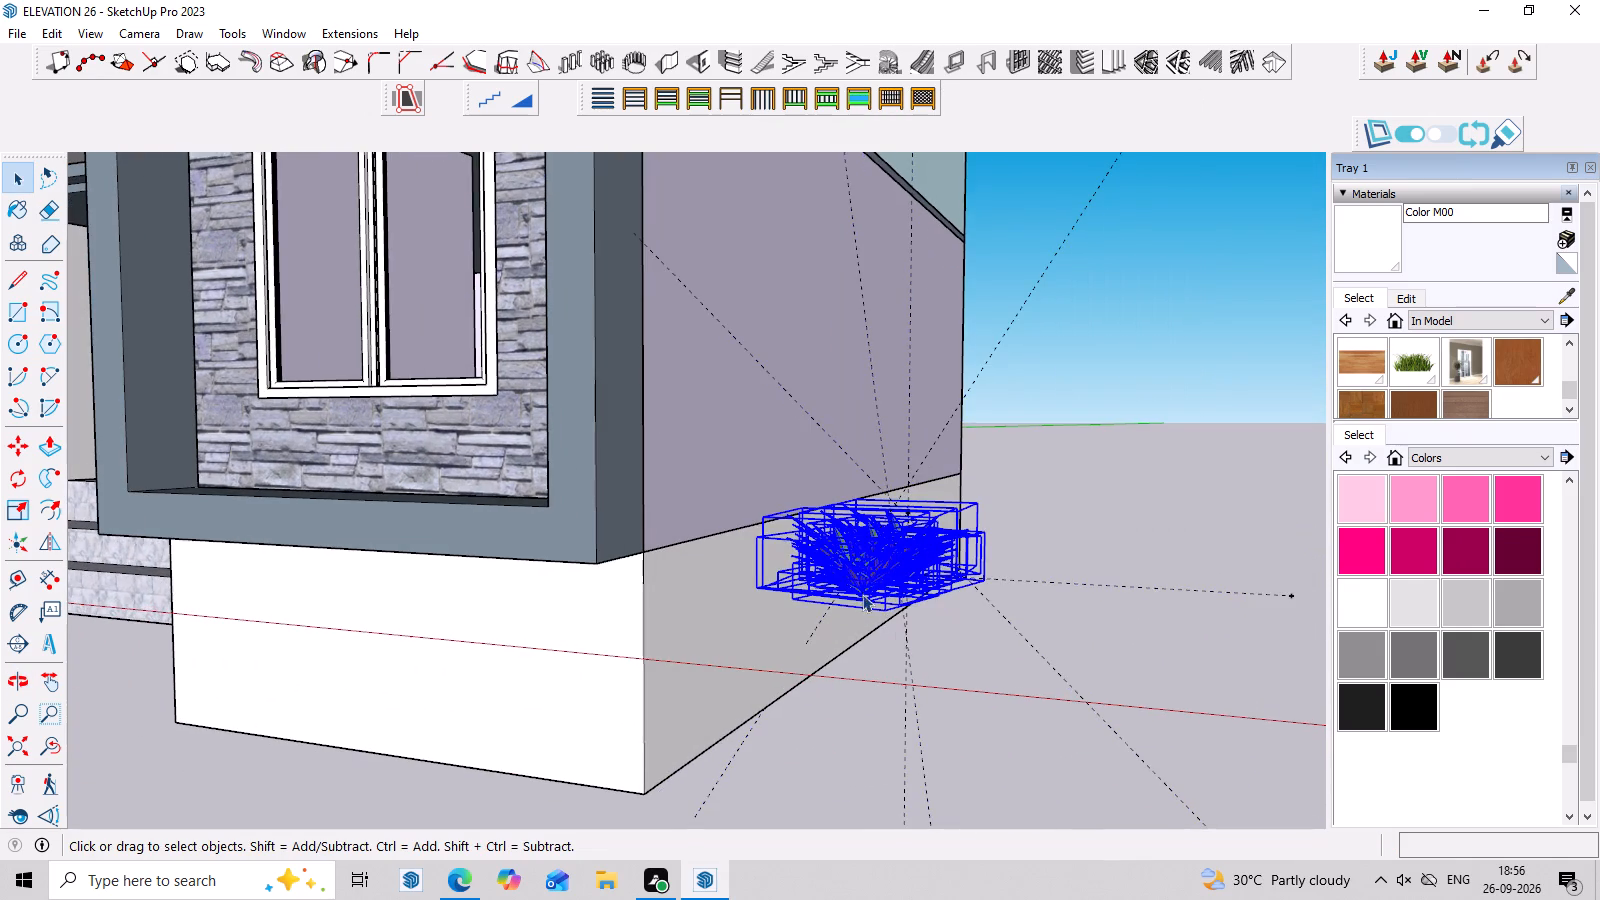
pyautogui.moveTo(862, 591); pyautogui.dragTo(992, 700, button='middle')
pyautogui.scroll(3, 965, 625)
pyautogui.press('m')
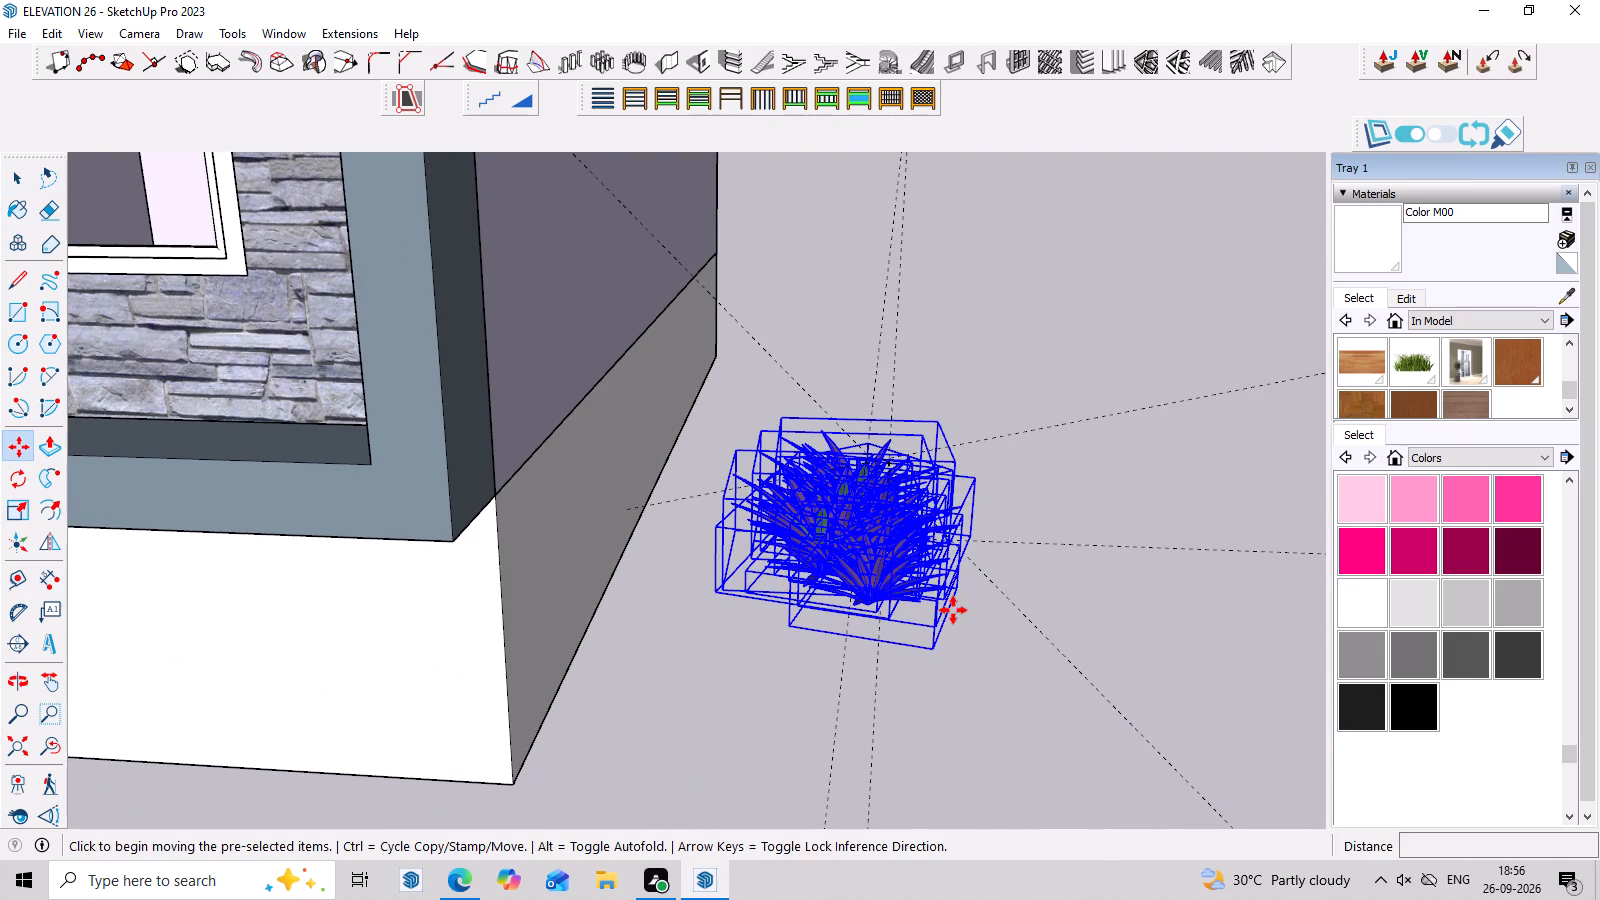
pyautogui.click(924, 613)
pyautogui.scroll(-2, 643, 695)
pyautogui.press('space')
# Move a single maguey plant from the front of the ground cluster onto the bottom ledge of the stone-clad window frame.
pyautogui.click(805, 604)
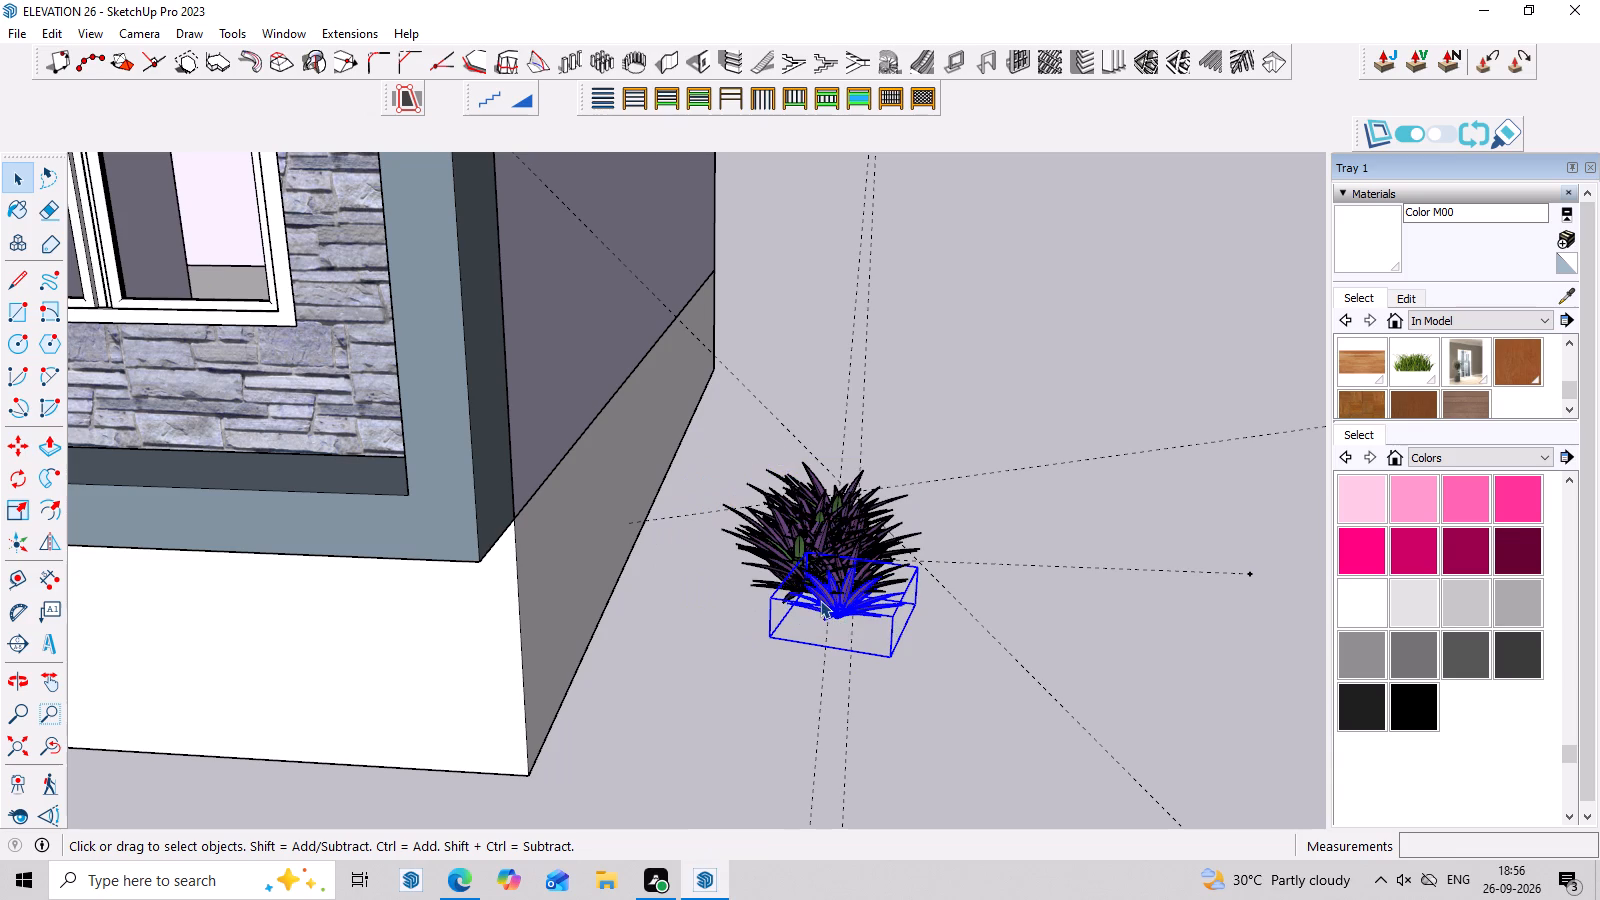
pyautogui.scroll(2, 852, 613)
pyautogui.press('m')
pyautogui.moveTo(855, 622); pyautogui.dragTo(856, 633)
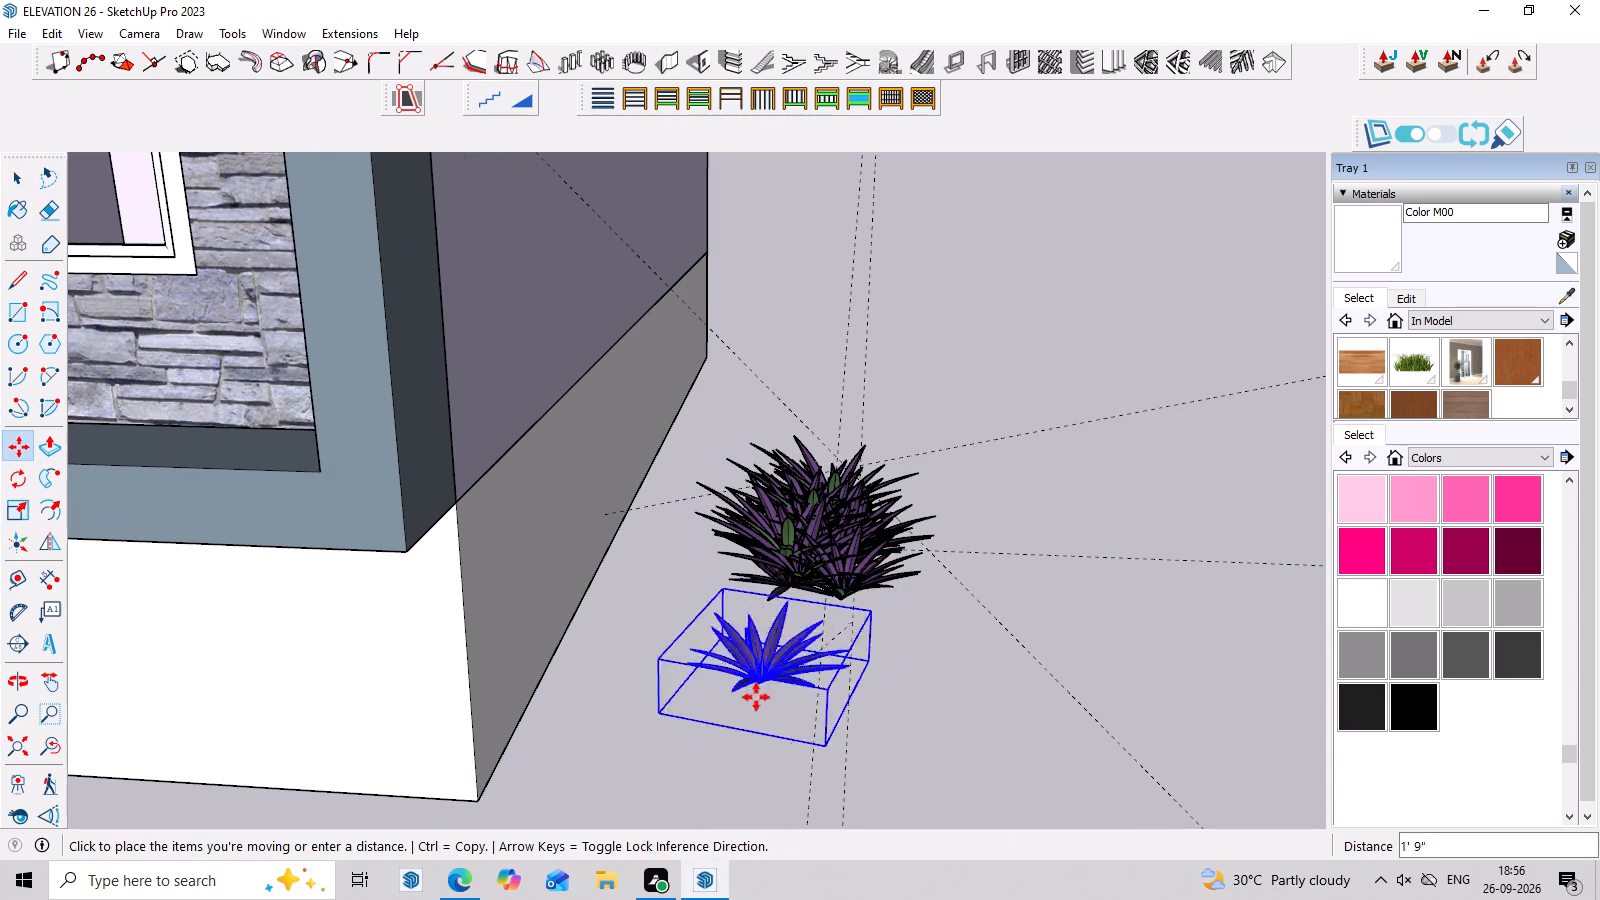
pyautogui.scroll(-5, 661, 718)
pyautogui.scroll(2, 232, 498)
pyautogui.scroll(-3, 294, 524)
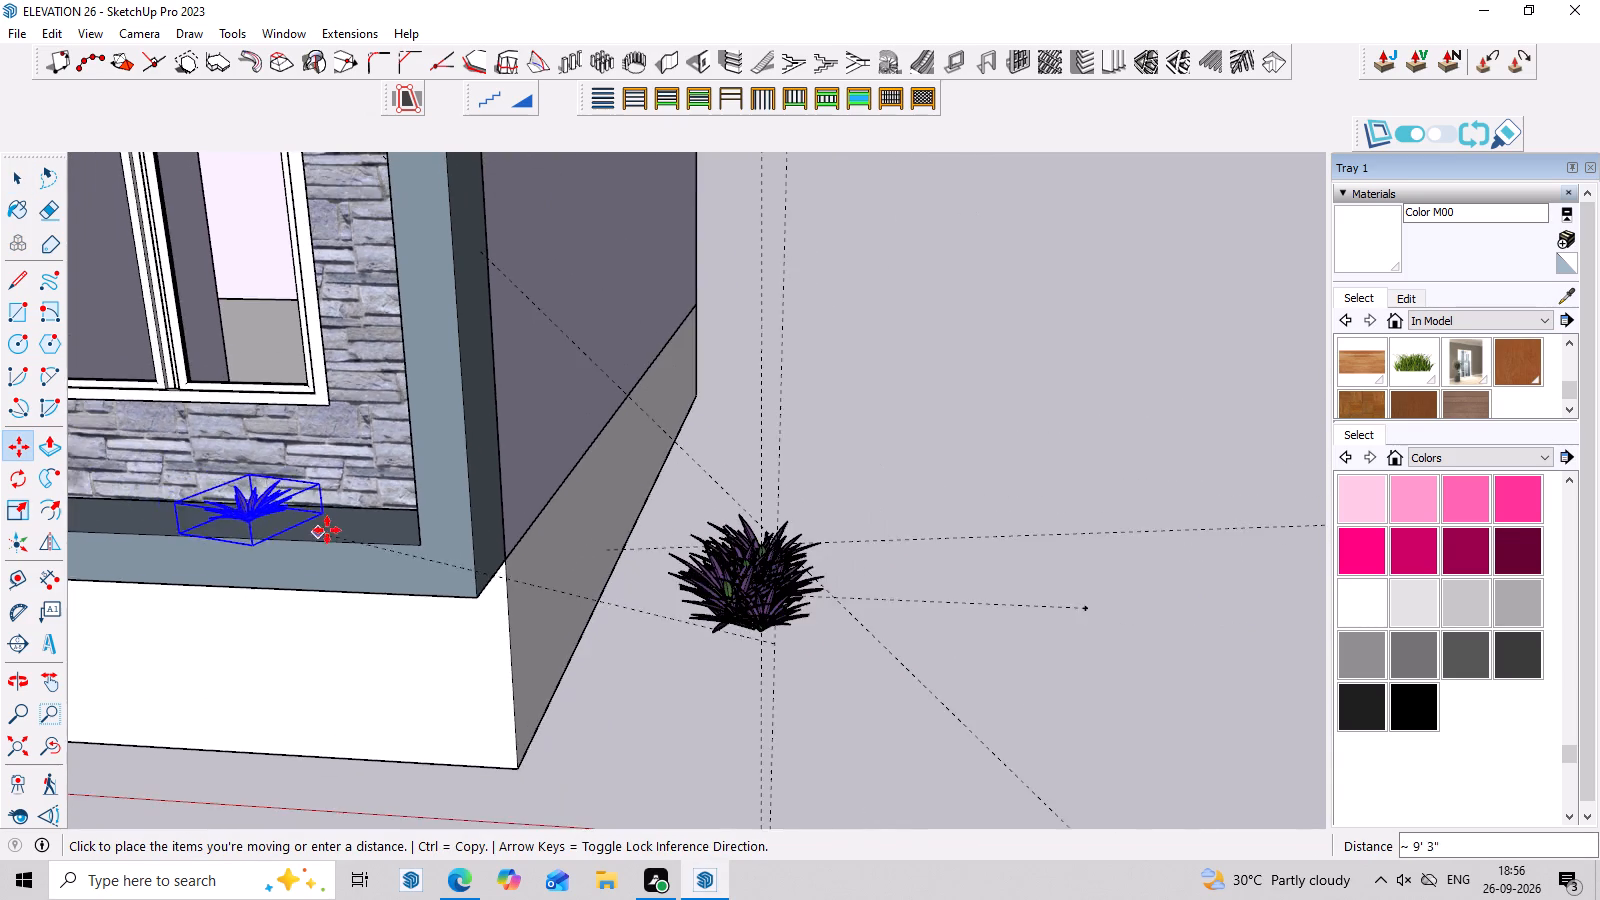
pyautogui.scroll(-3, 327, 530)
pyautogui.scroll(-3, 438, 528)
pyautogui.moveTo(414, 544); pyautogui.dragTo(560, 524, button='middle')
pyautogui.scroll(3, 355, 573)
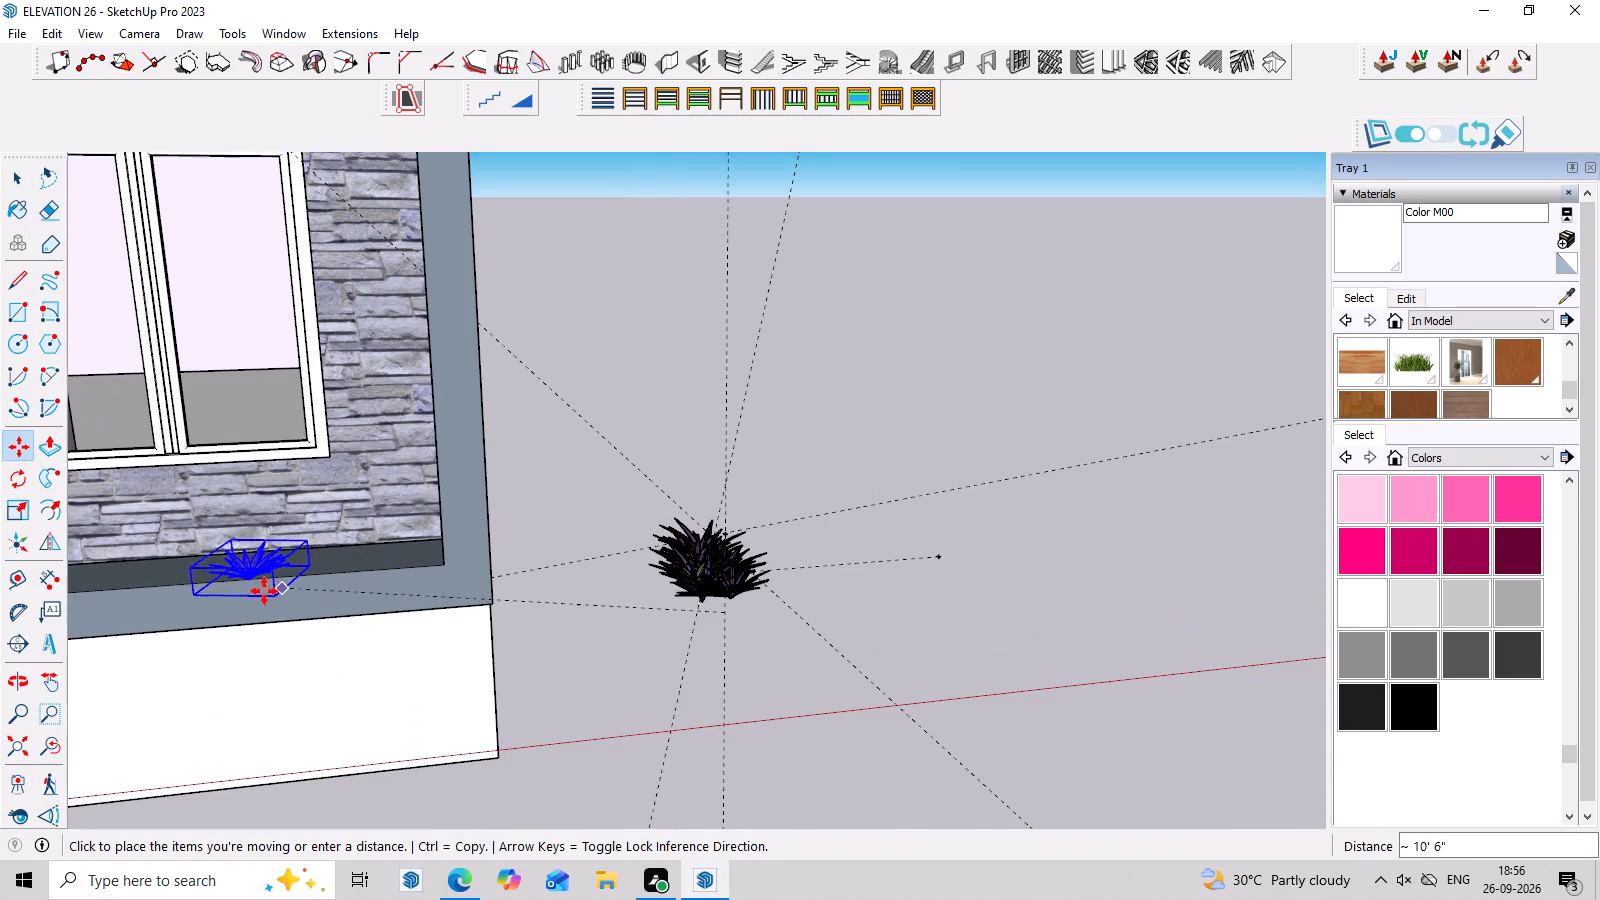
pyautogui.click(293, 577)
pyautogui.scroll(-6, 509, 581)
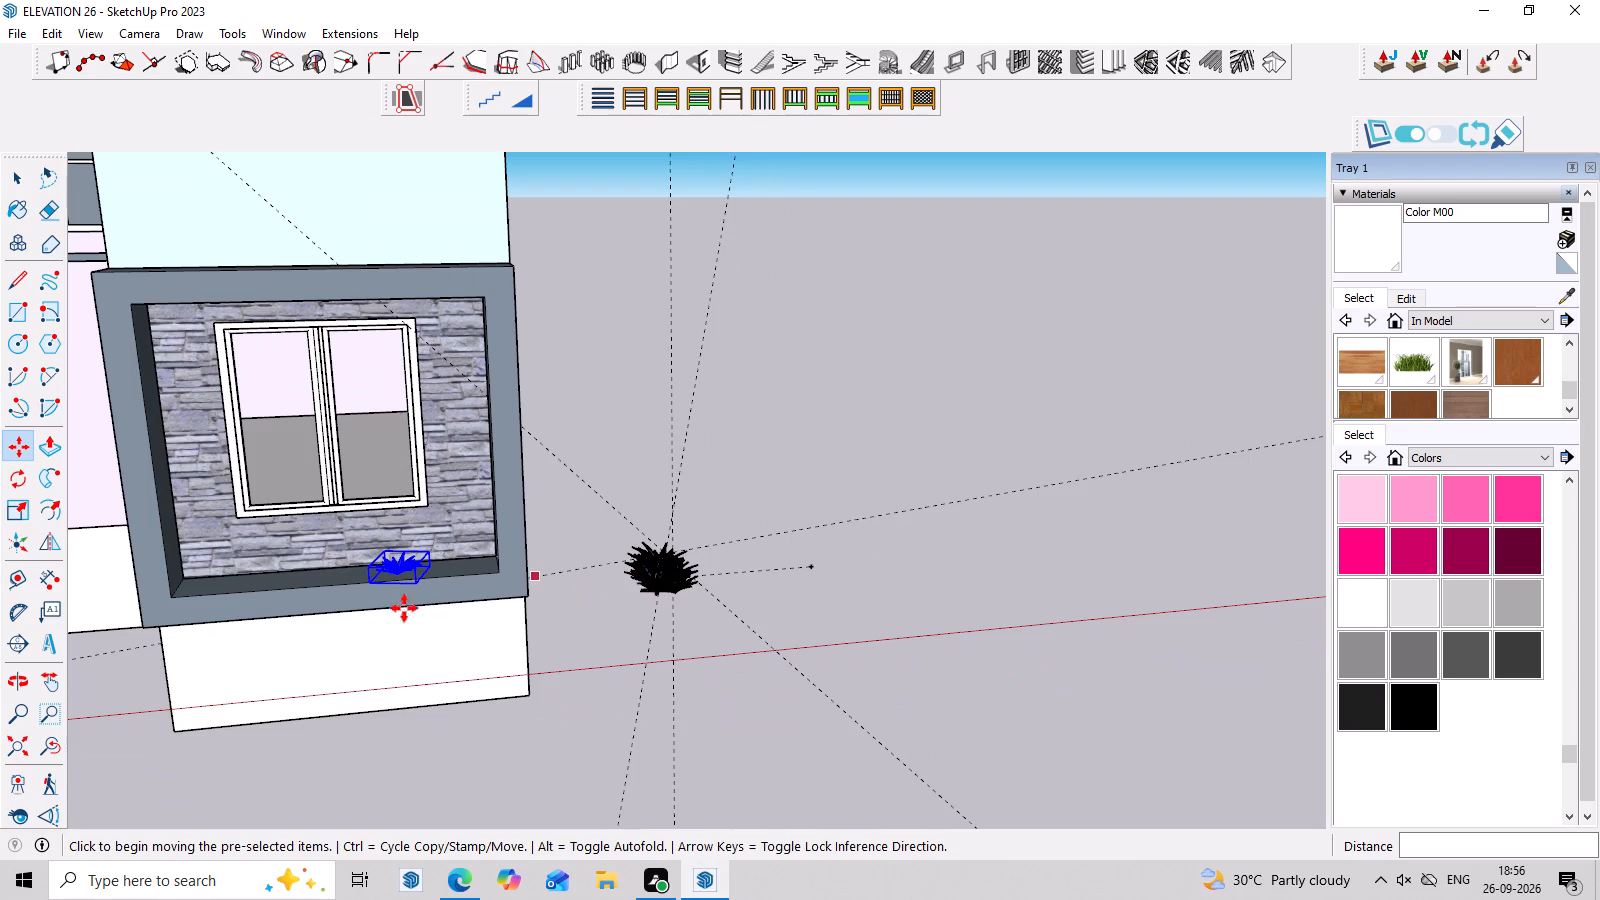
# Slide the maguey plant about 6' 9" along the window-frame ledge to its left corner.
pyautogui.scroll(10, 384, 608)
pyautogui.click(409, 525)
pyautogui.scroll(-3, 398, 572)
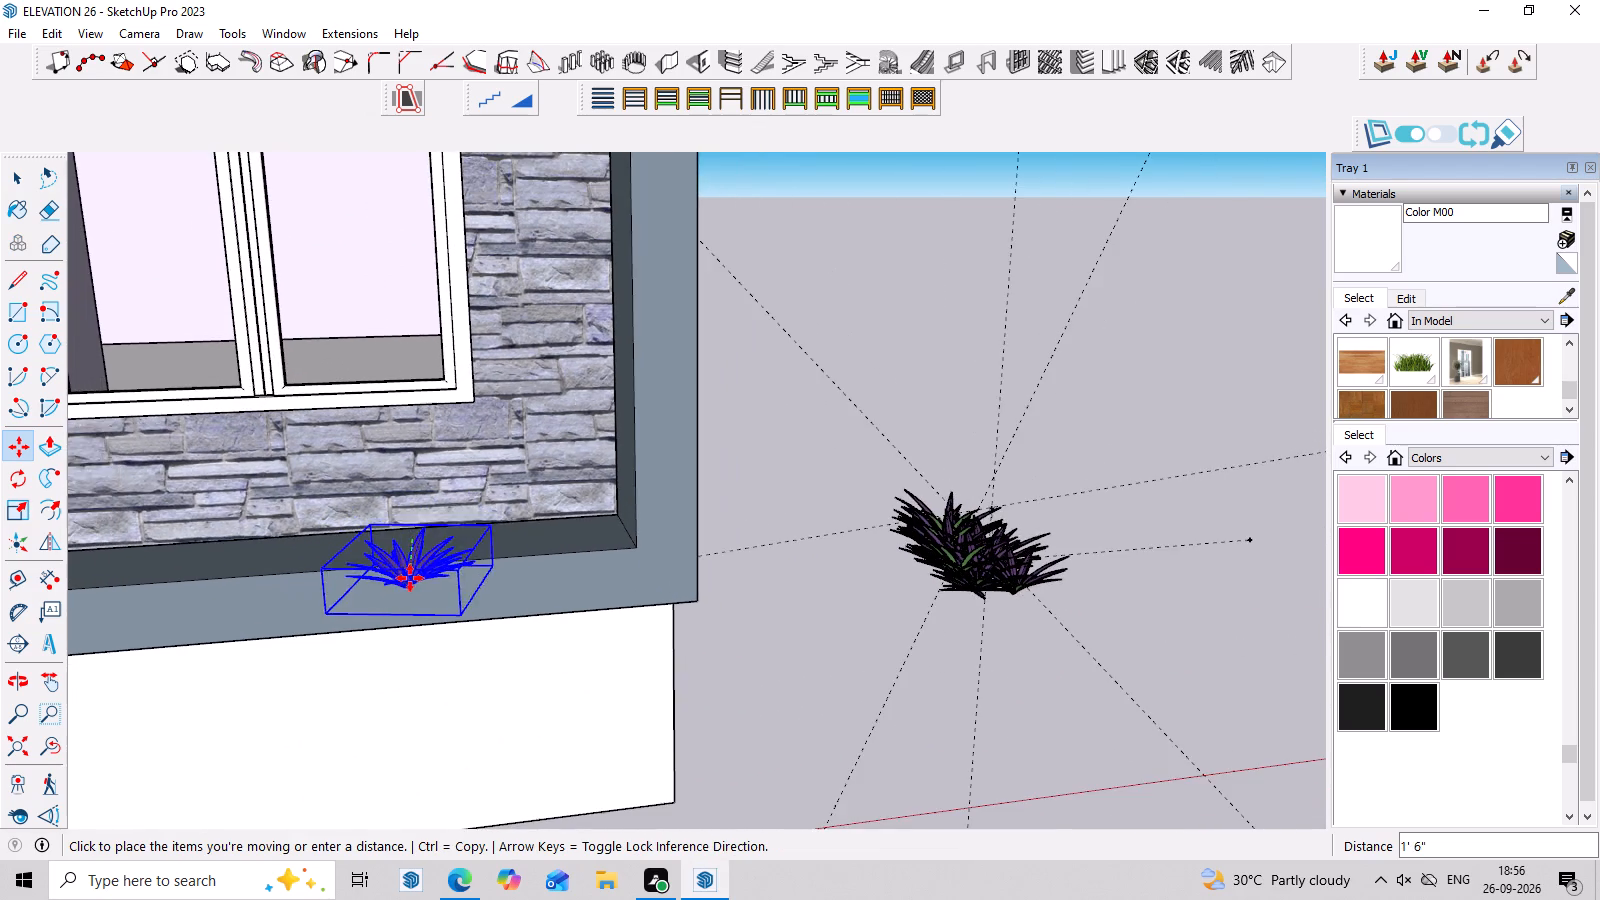
pyautogui.scroll(-6, 505, 553)
pyautogui.scroll(3, 159, 569)
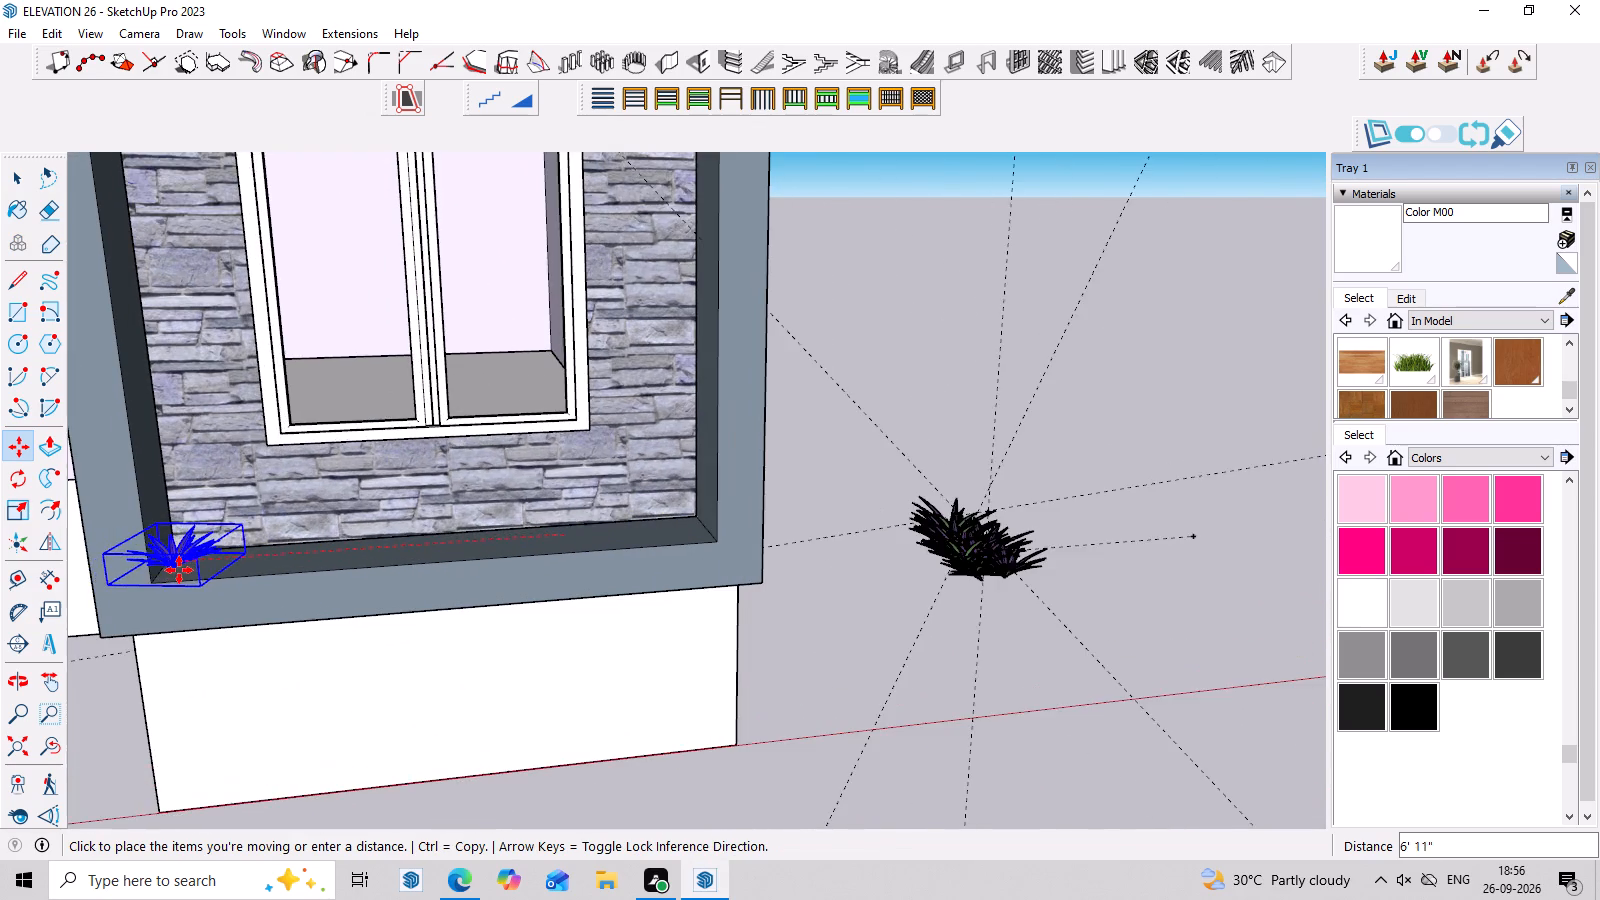
pyautogui.scroll(3, 179, 570)
pyautogui.click(180, 577)
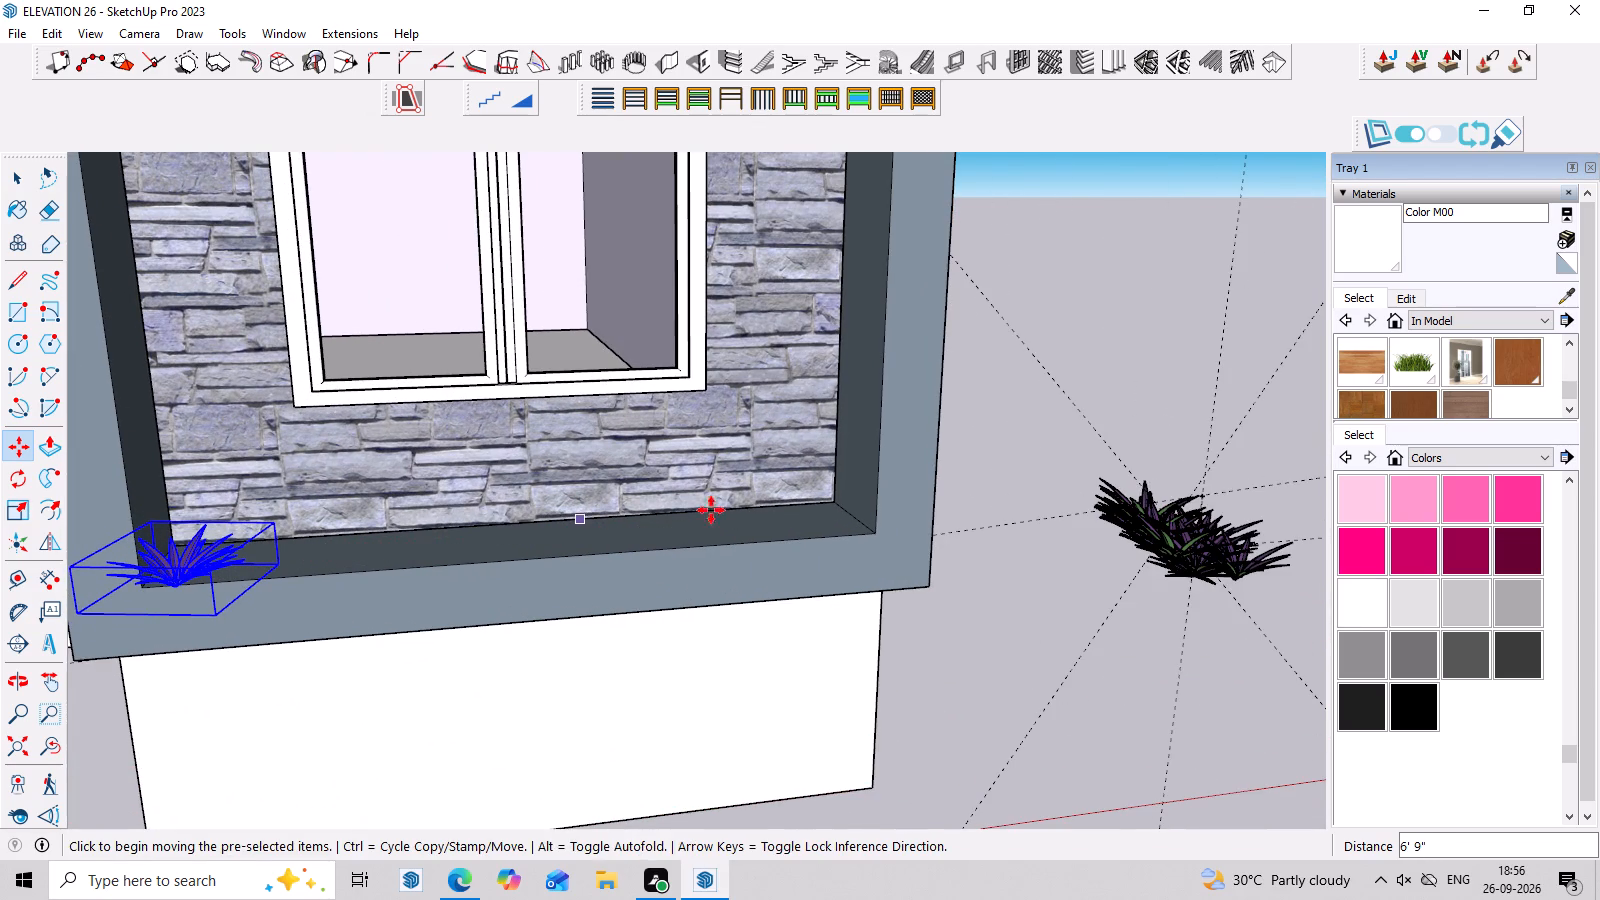
pyautogui.press('space')
pyautogui.click(1019, 632)
# Shift the maguey plant about 1' 7" inward from the frame's outer left edge, deeper into the ledge corner.
pyautogui.scroll(-6, 690, 658)
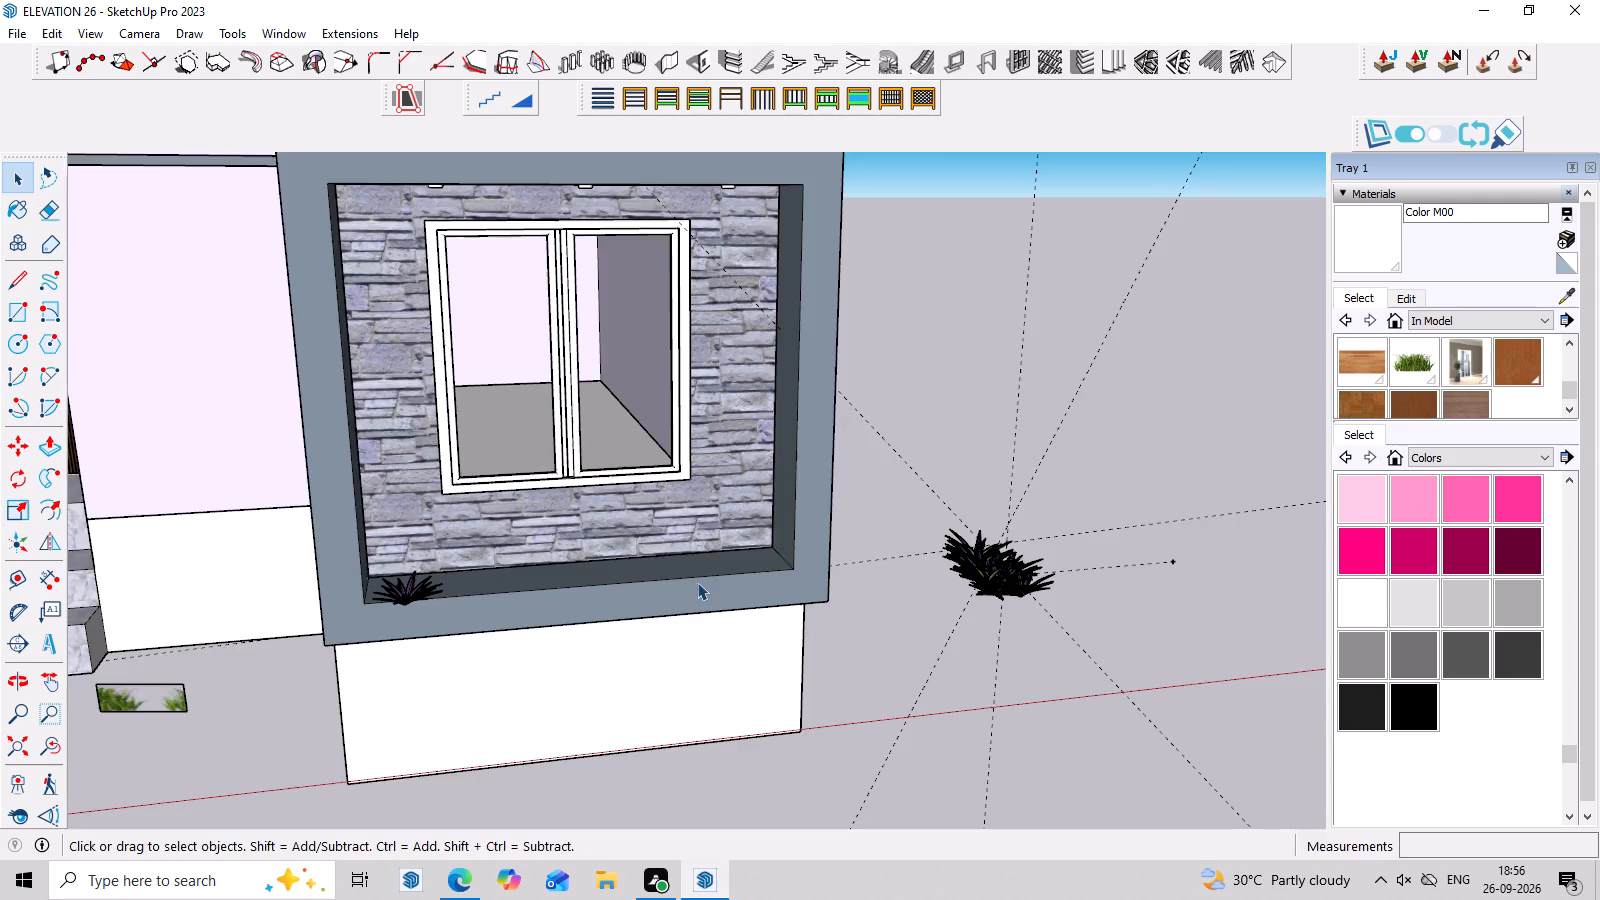
pyautogui.moveTo(673, 545); pyautogui.dragTo(619, 458, button='middle')
pyautogui.scroll(6, 411, 548)
pyautogui.moveTo(471, 567); pyautogui.dragTo(361, 655, button='middle')
pyautogui.scroll(3, 356, 657)
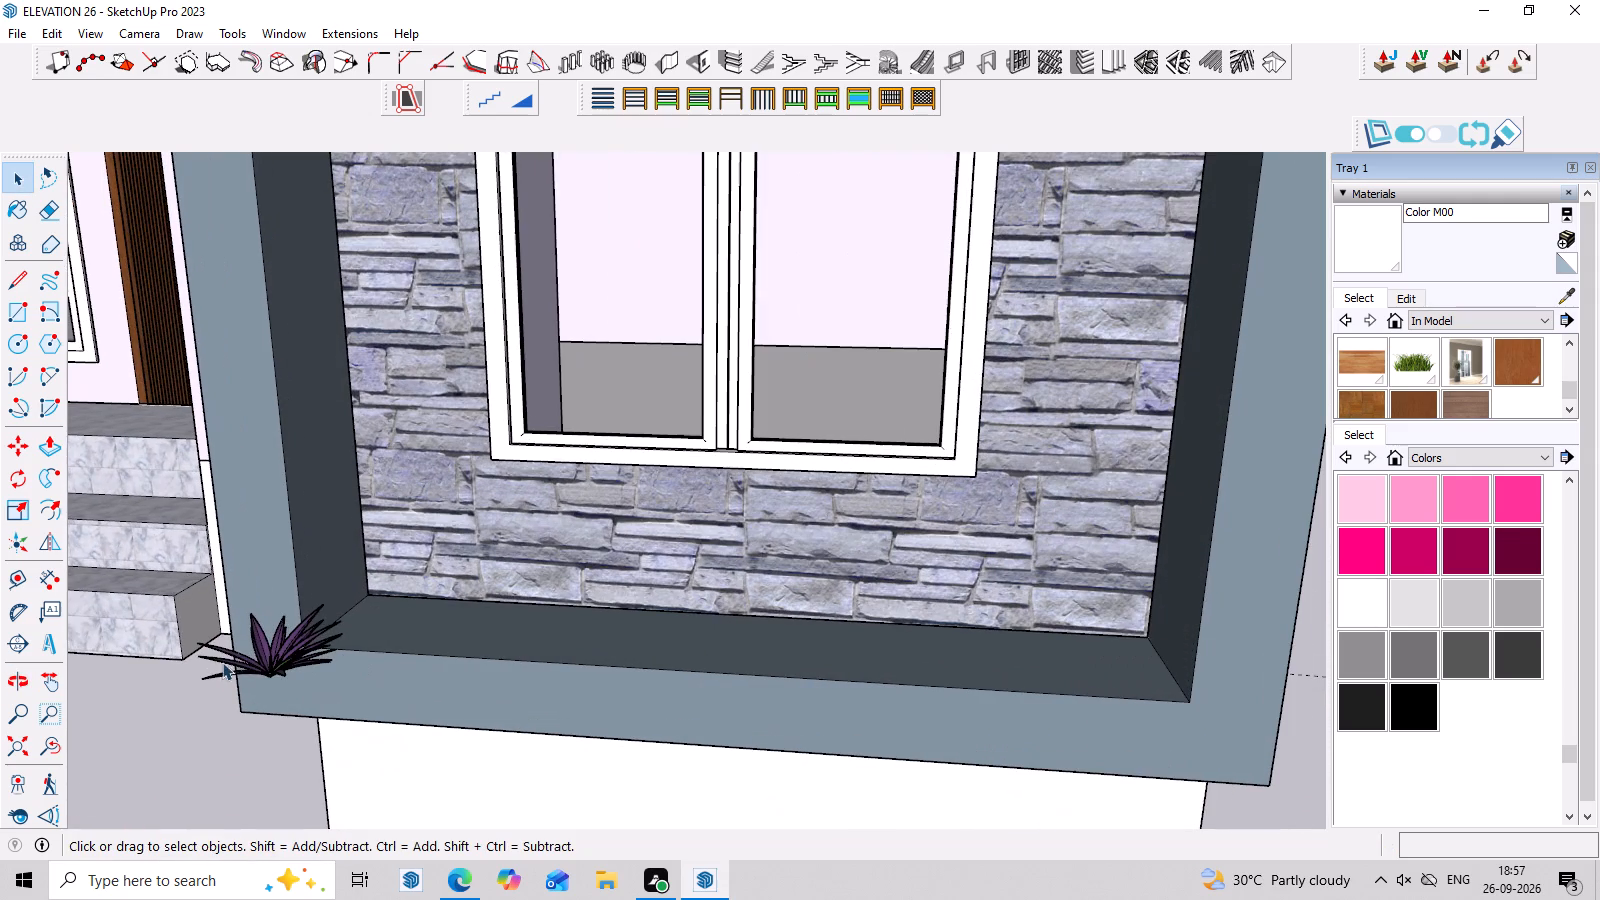
pyautogui.click(252, 665)
pyautogui.press(',')
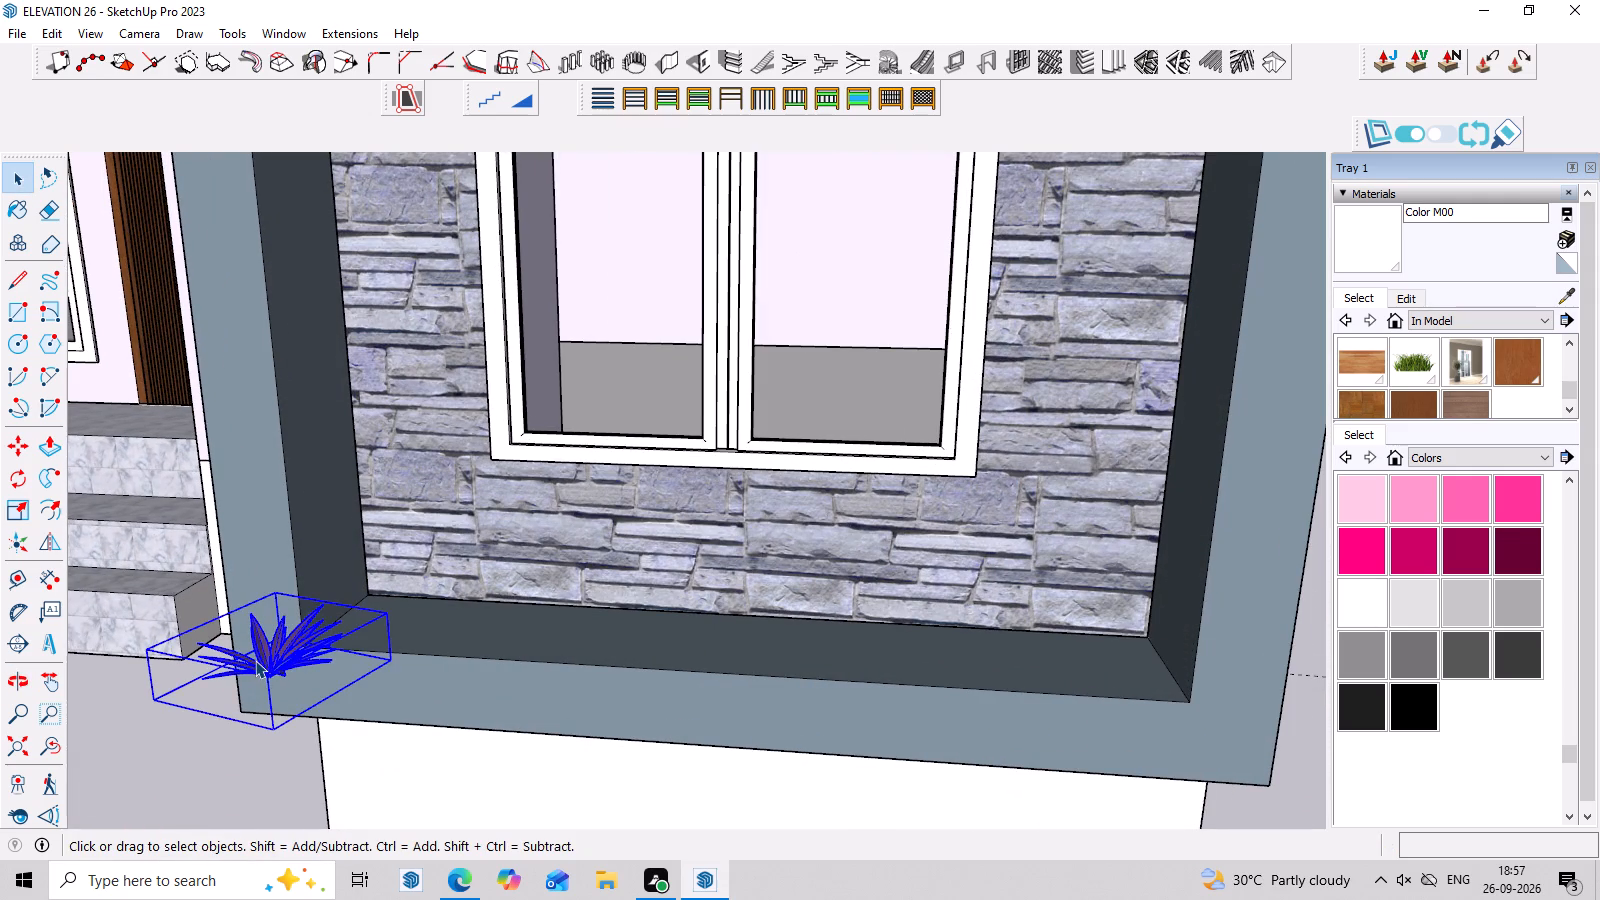
pyautogui.click(255, 660)
pyautogui.press('m')
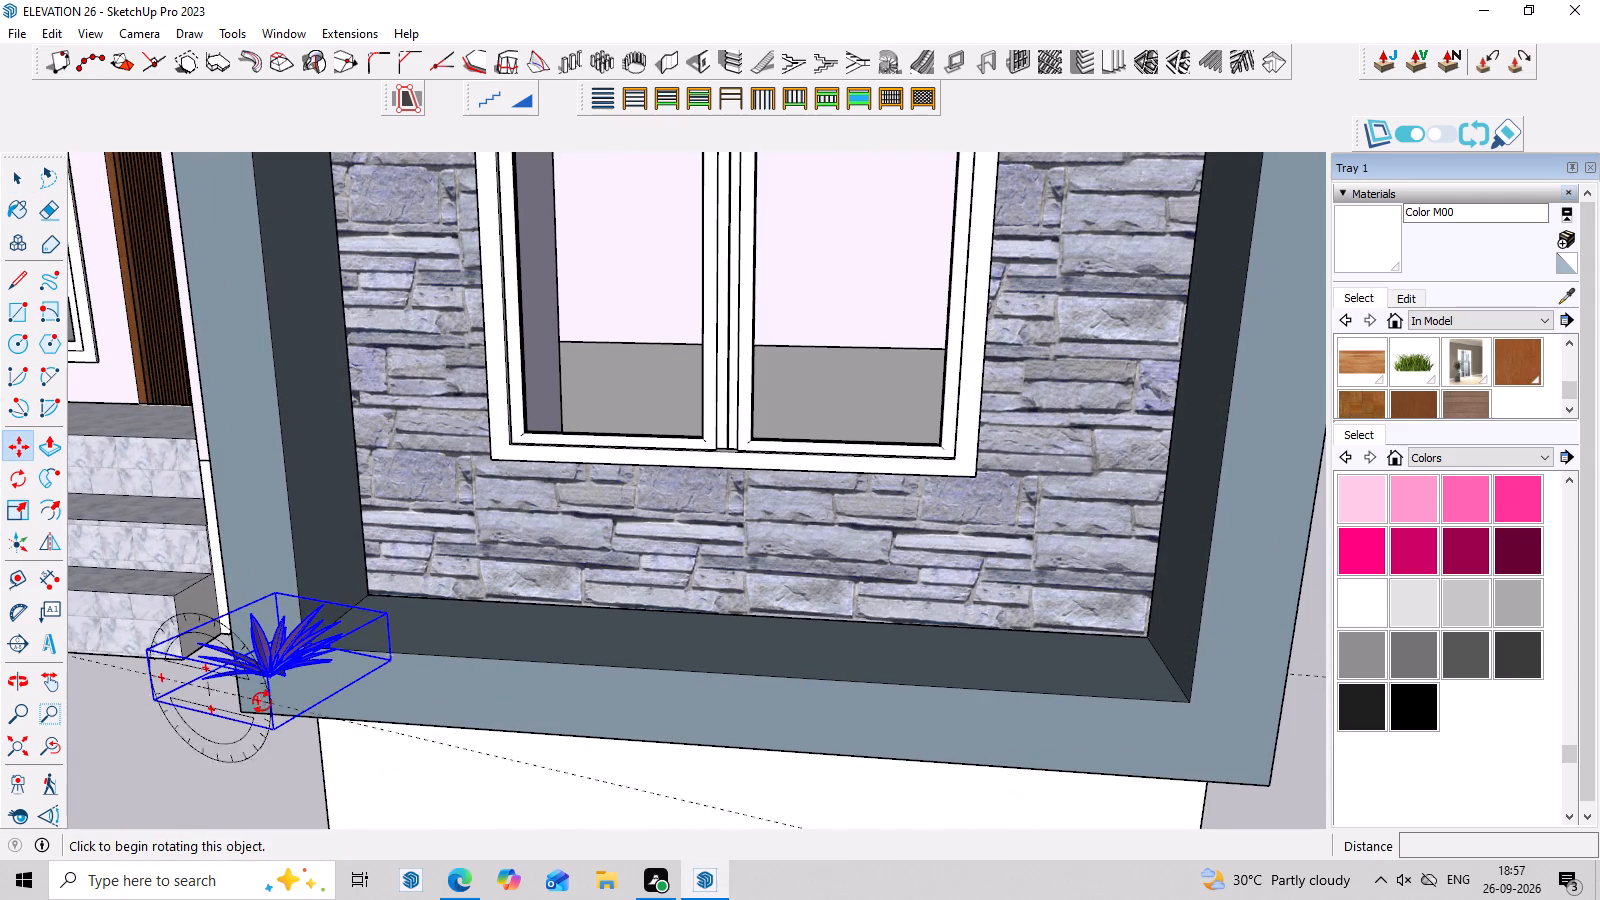
pyautogui.click(271, 675)
pyautogui.scroll(1, 379, 634)
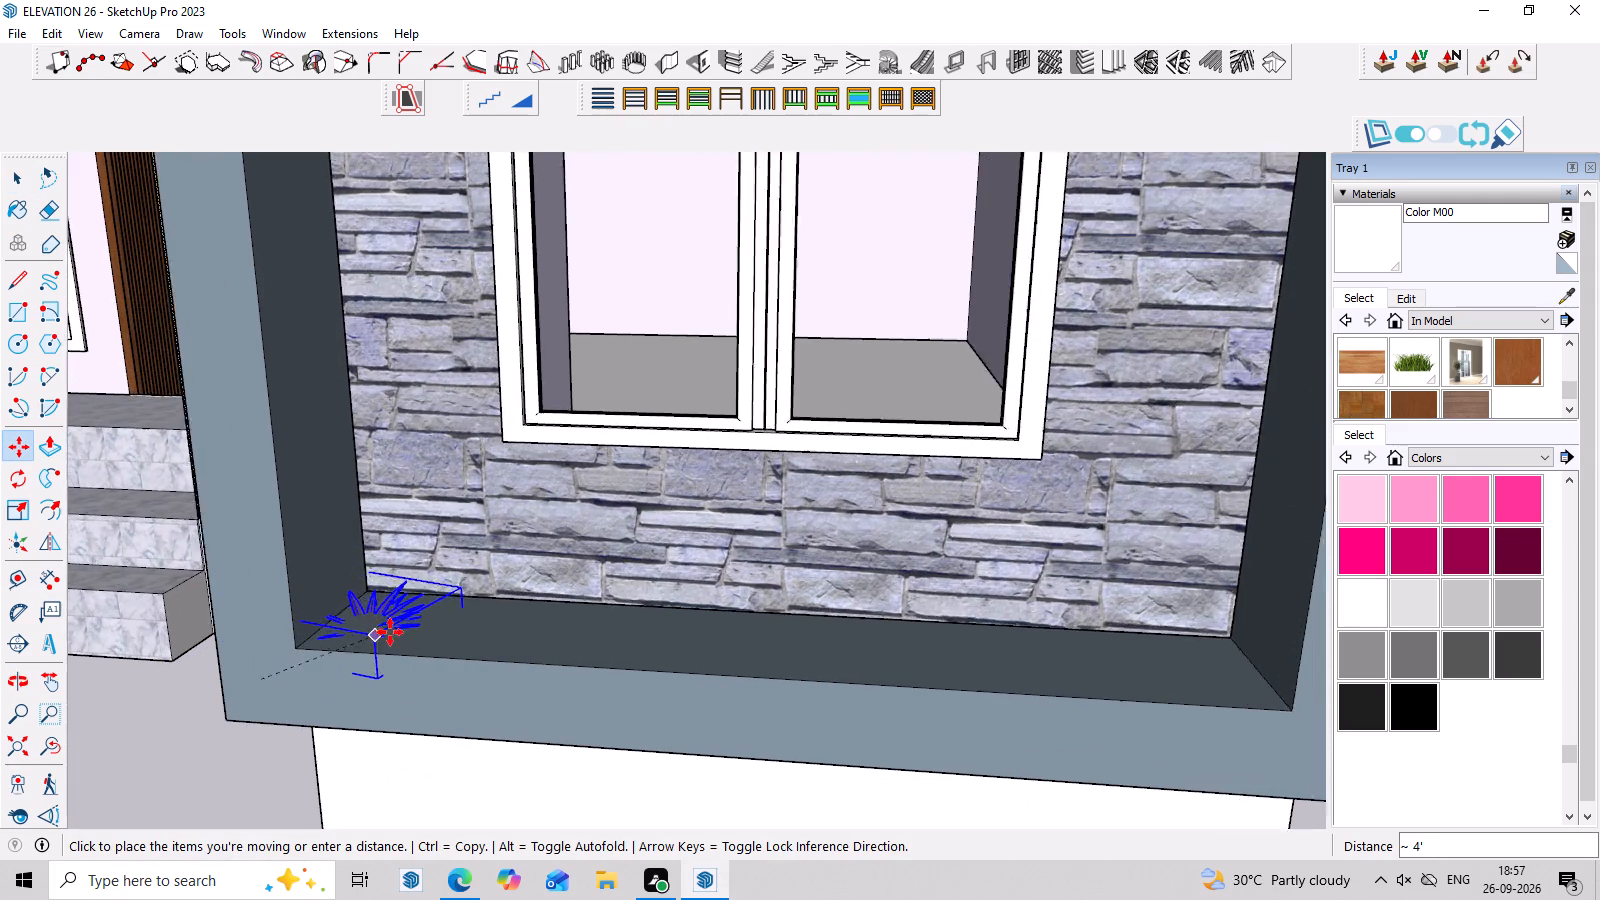
pyautogui.scroll(2, 390, 632)
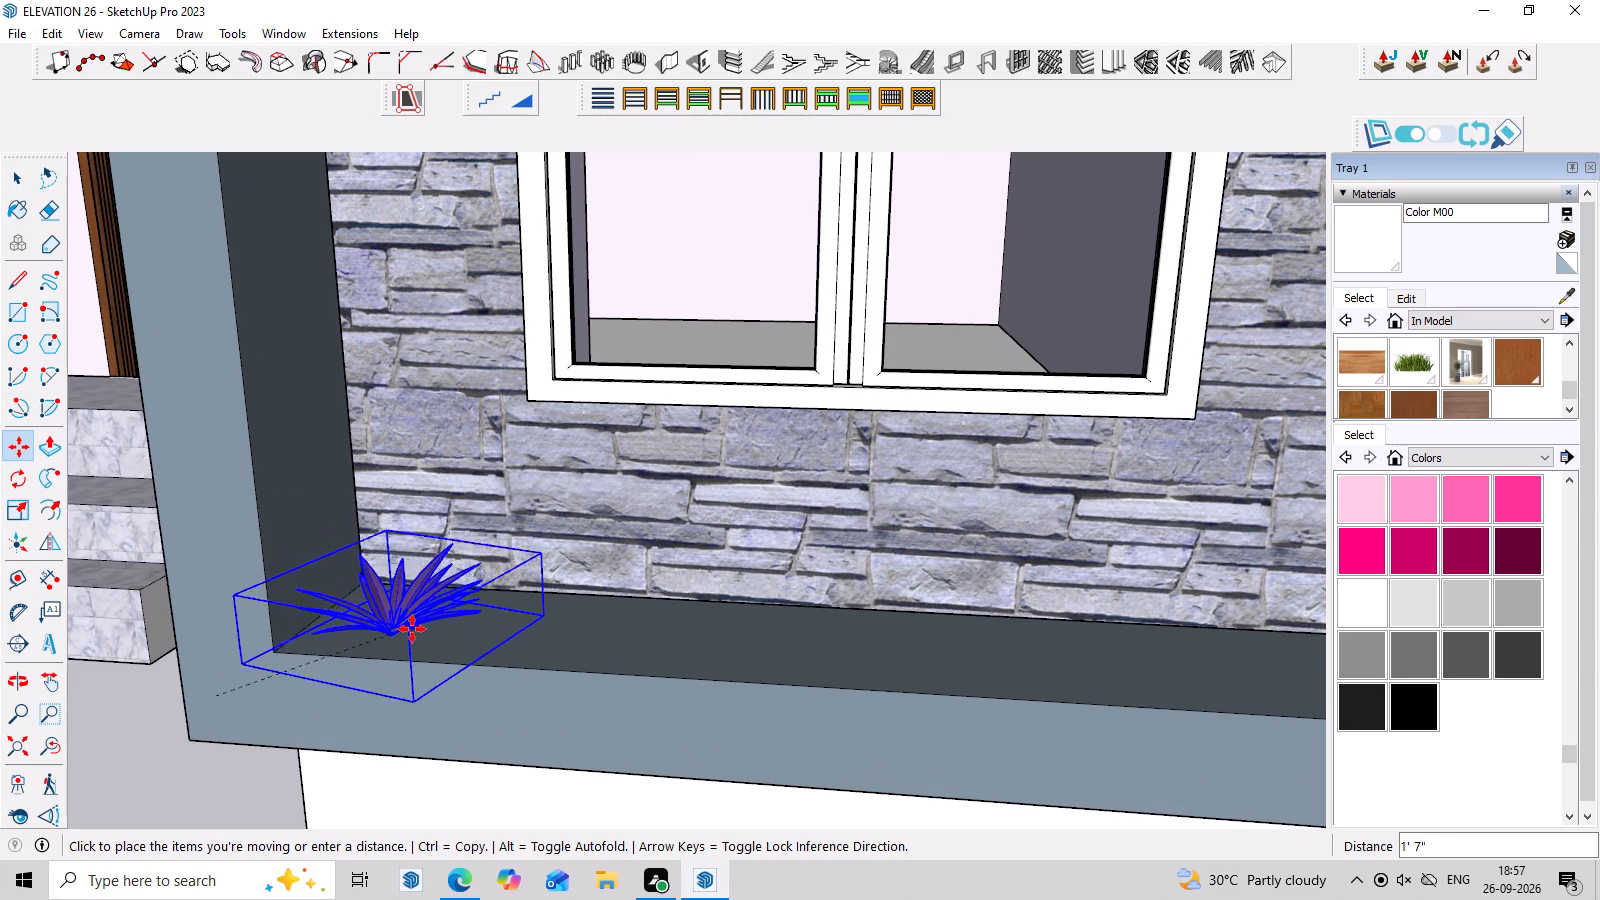
pyautogui.click(415, 643)
pyautogui.scroll(-3, 336, 599)
pyautogui.press('space')
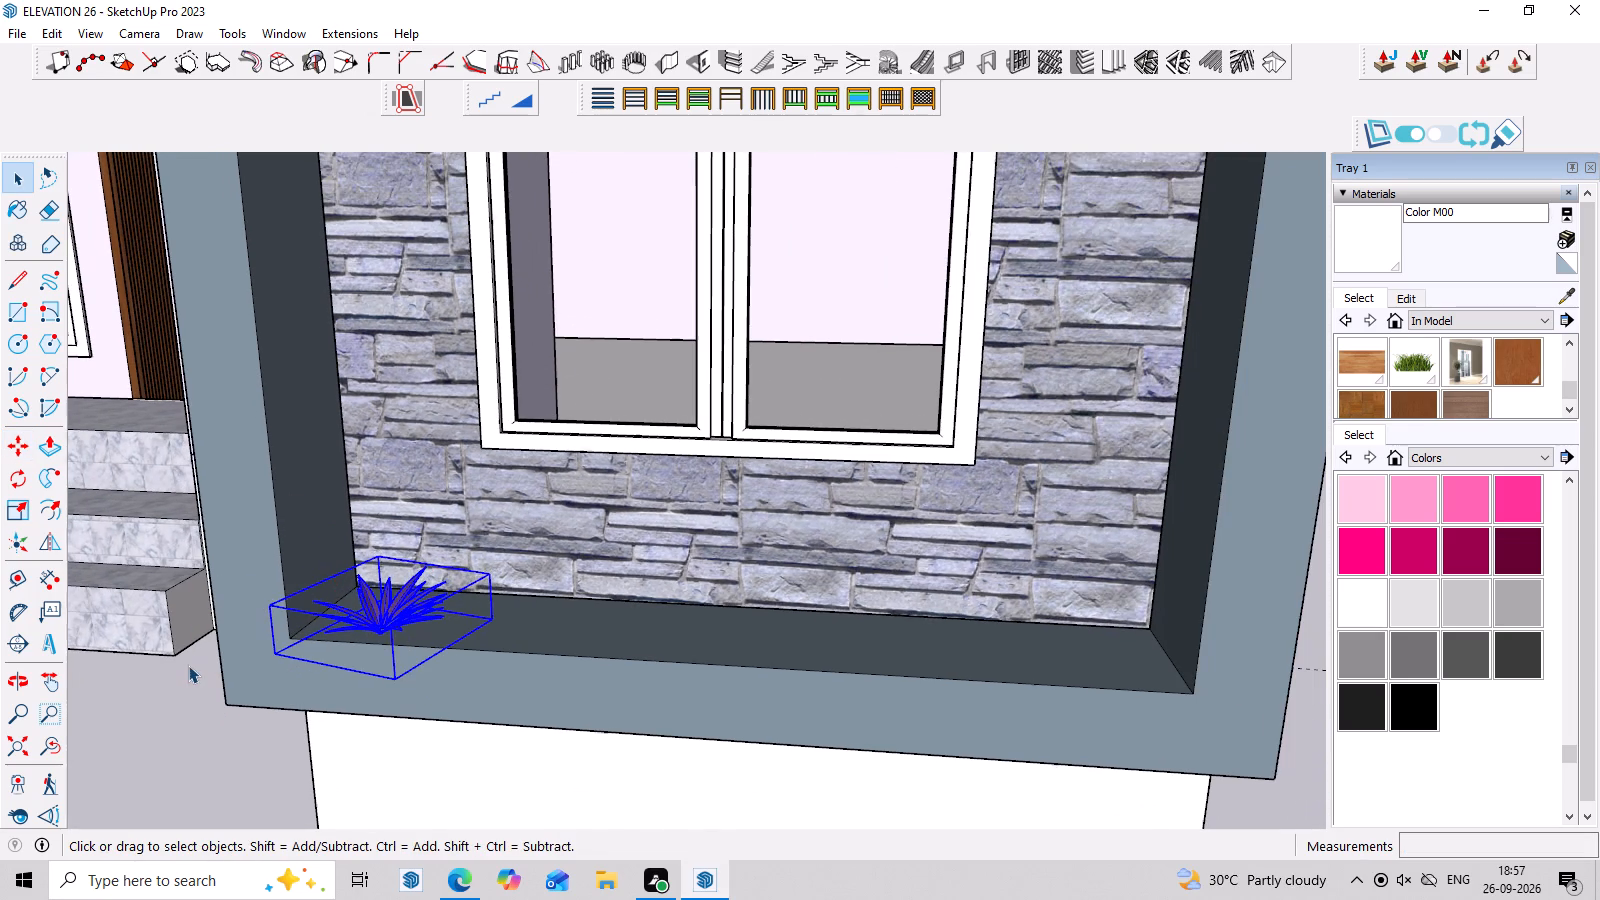
pyautogui.click(187, 668)
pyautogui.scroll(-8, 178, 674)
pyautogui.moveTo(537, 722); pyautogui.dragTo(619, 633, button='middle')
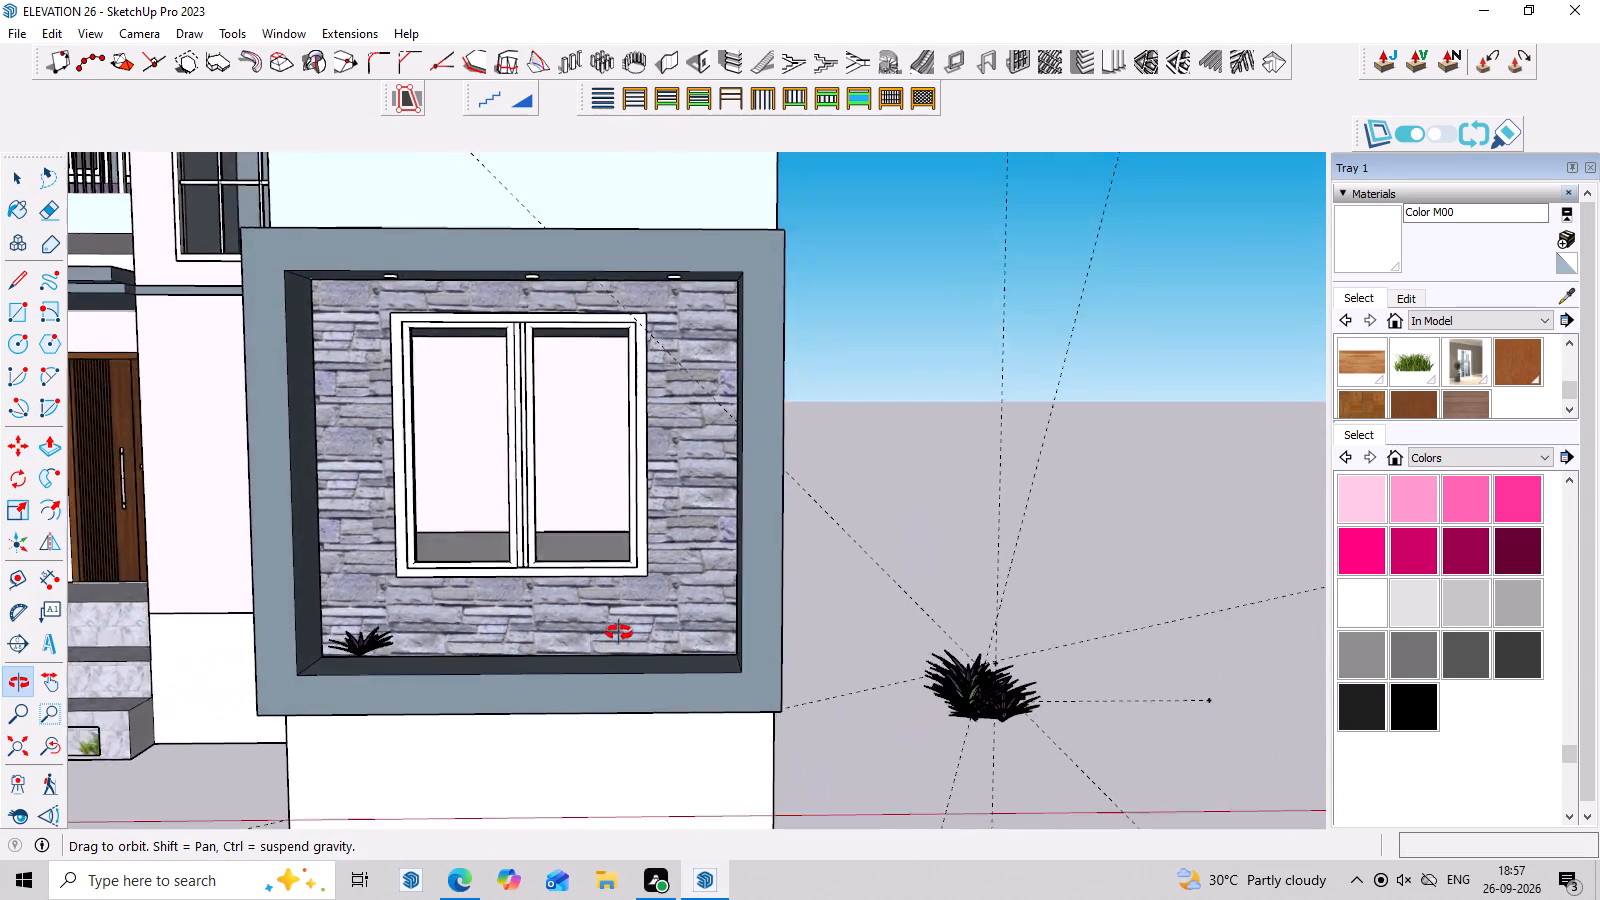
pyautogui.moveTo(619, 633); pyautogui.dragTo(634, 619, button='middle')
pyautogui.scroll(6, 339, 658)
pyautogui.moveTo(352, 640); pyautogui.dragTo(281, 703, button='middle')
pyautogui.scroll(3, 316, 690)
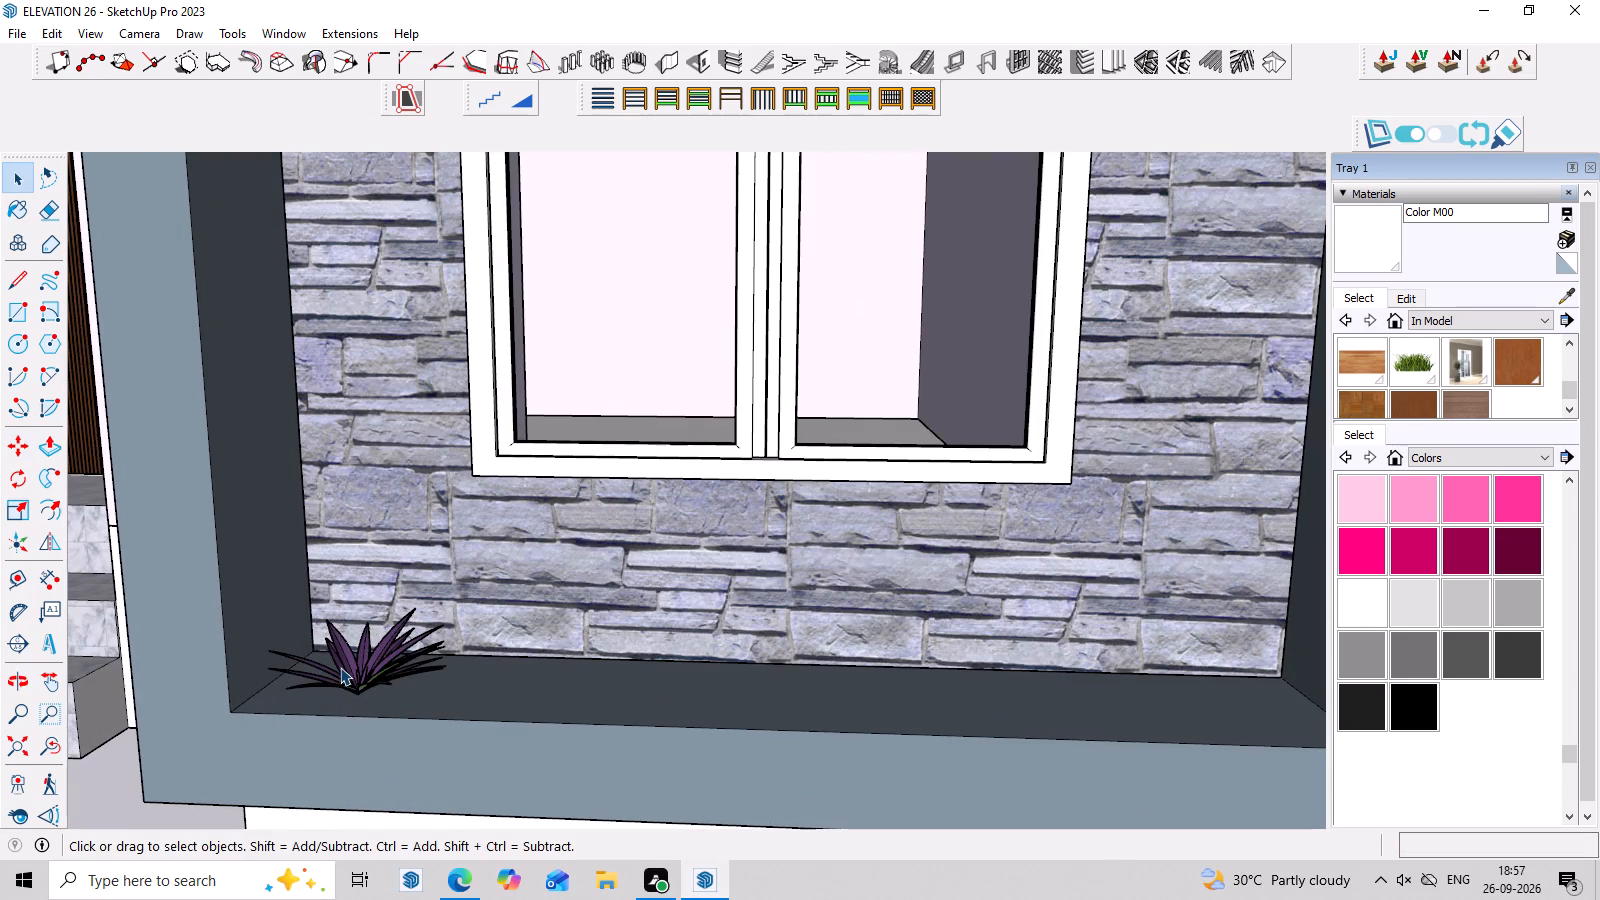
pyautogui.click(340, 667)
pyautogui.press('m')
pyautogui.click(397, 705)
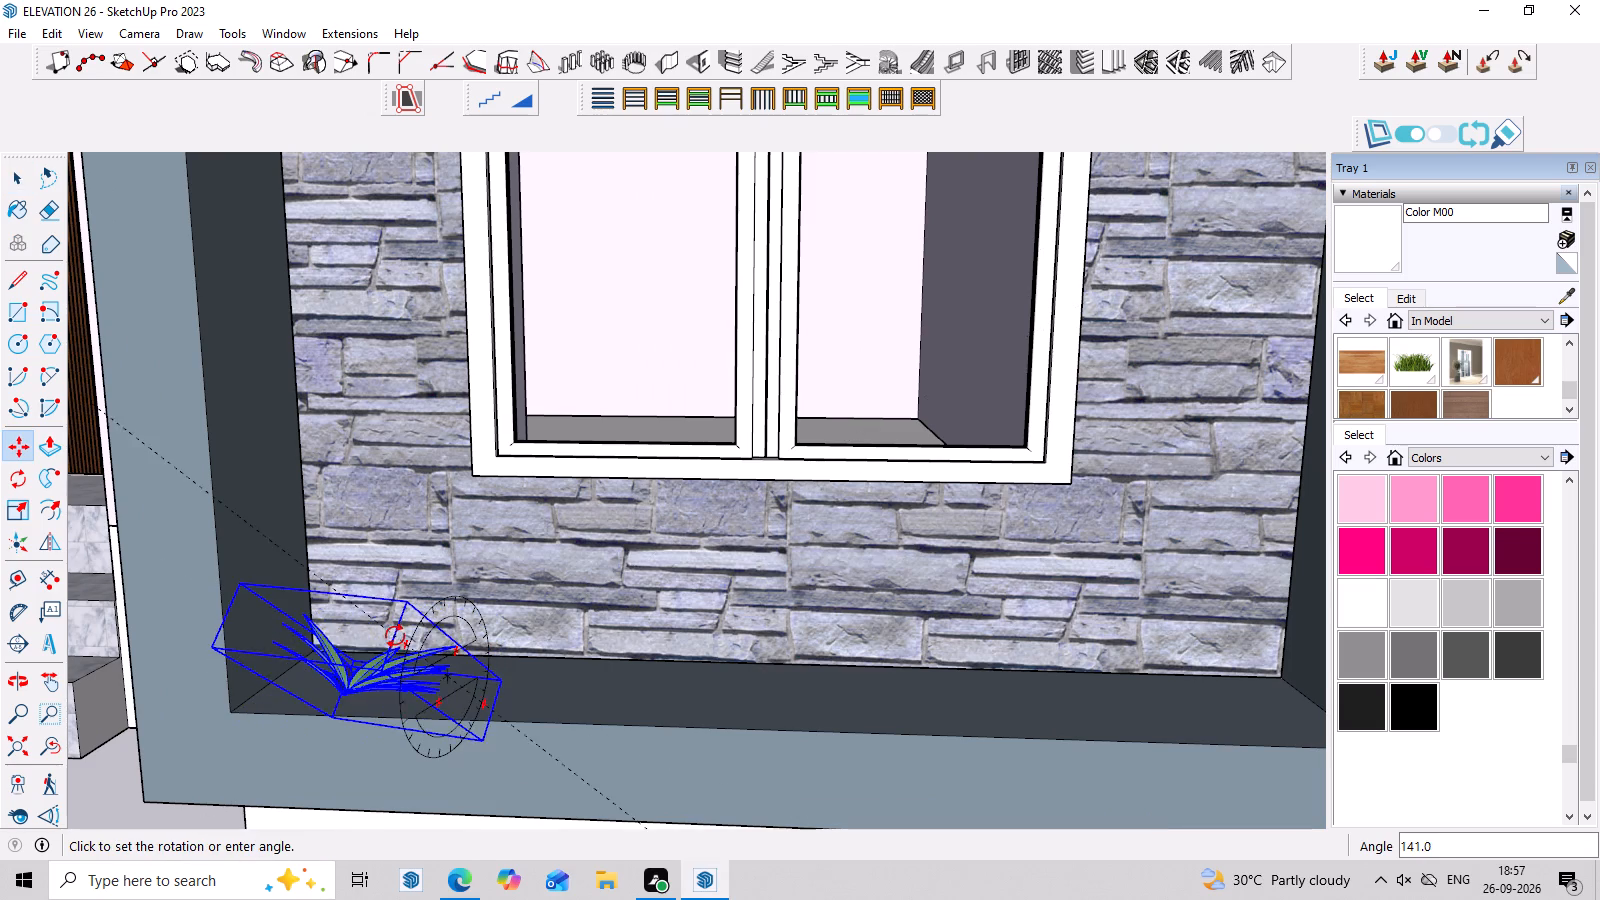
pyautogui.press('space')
# Move the maguey plant about 8" further into the left corner of the window-frame ledge.
pyautogui.scroll(2, 366, 691)
pyautogui.moveTo(358, 688); pyautogui.dragTo(249, 723, button='middle')
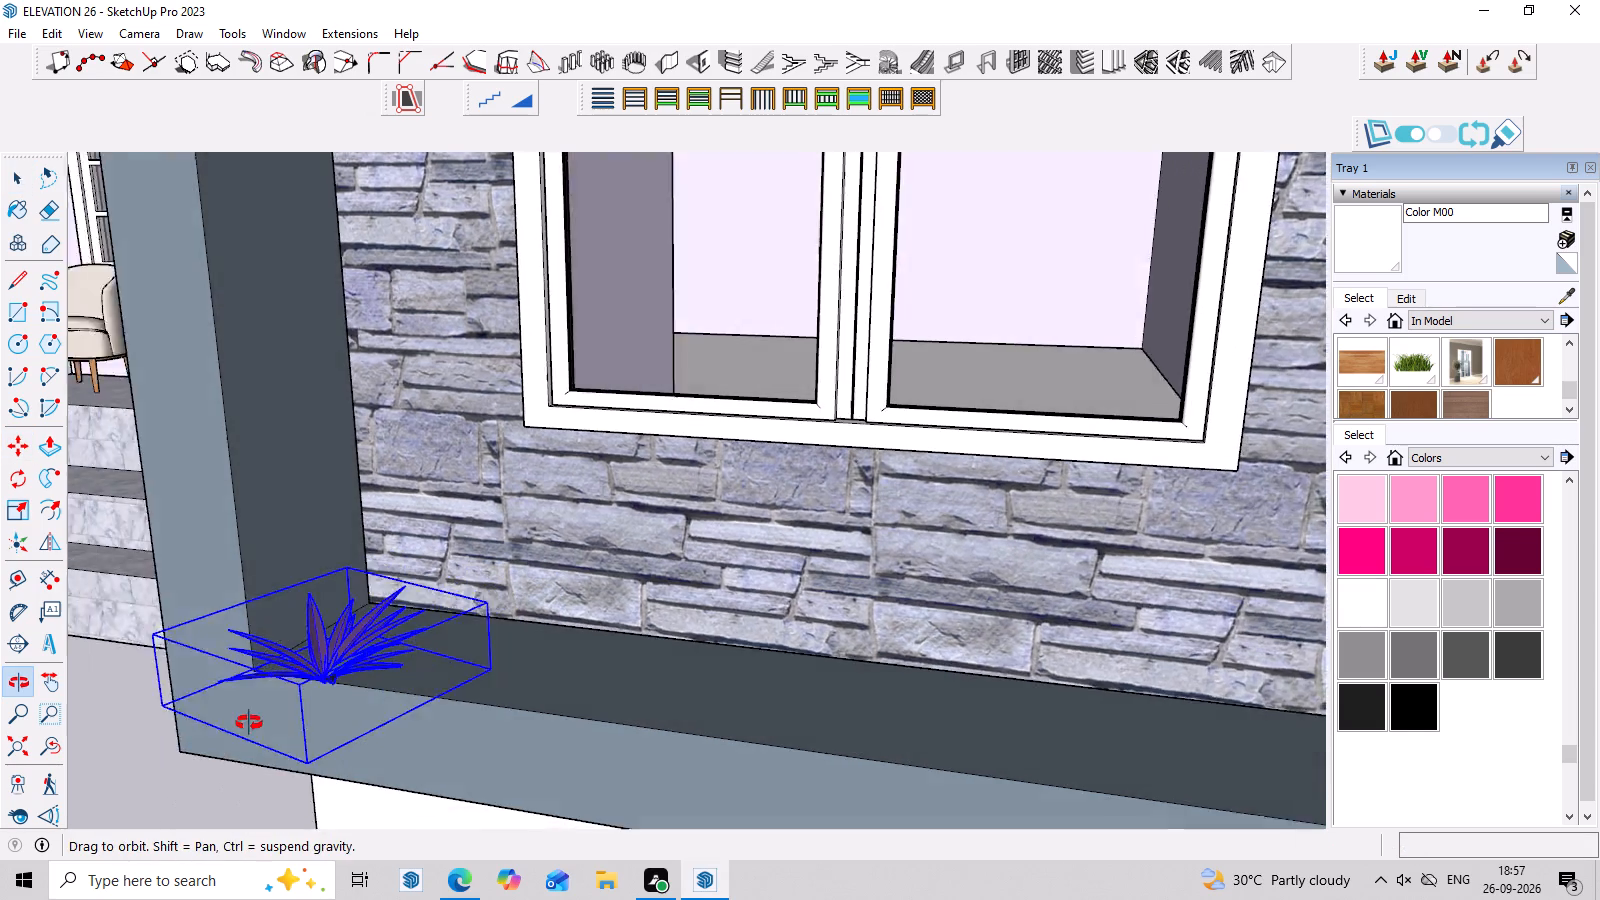
pyautogui.moveTo(249, 723); pyautogui.dragTo(208, 719, button='middle')
pyautogui.press('m')
pyautogui.scroll(3, 372, 644)
pyautogui.click(353, 625)
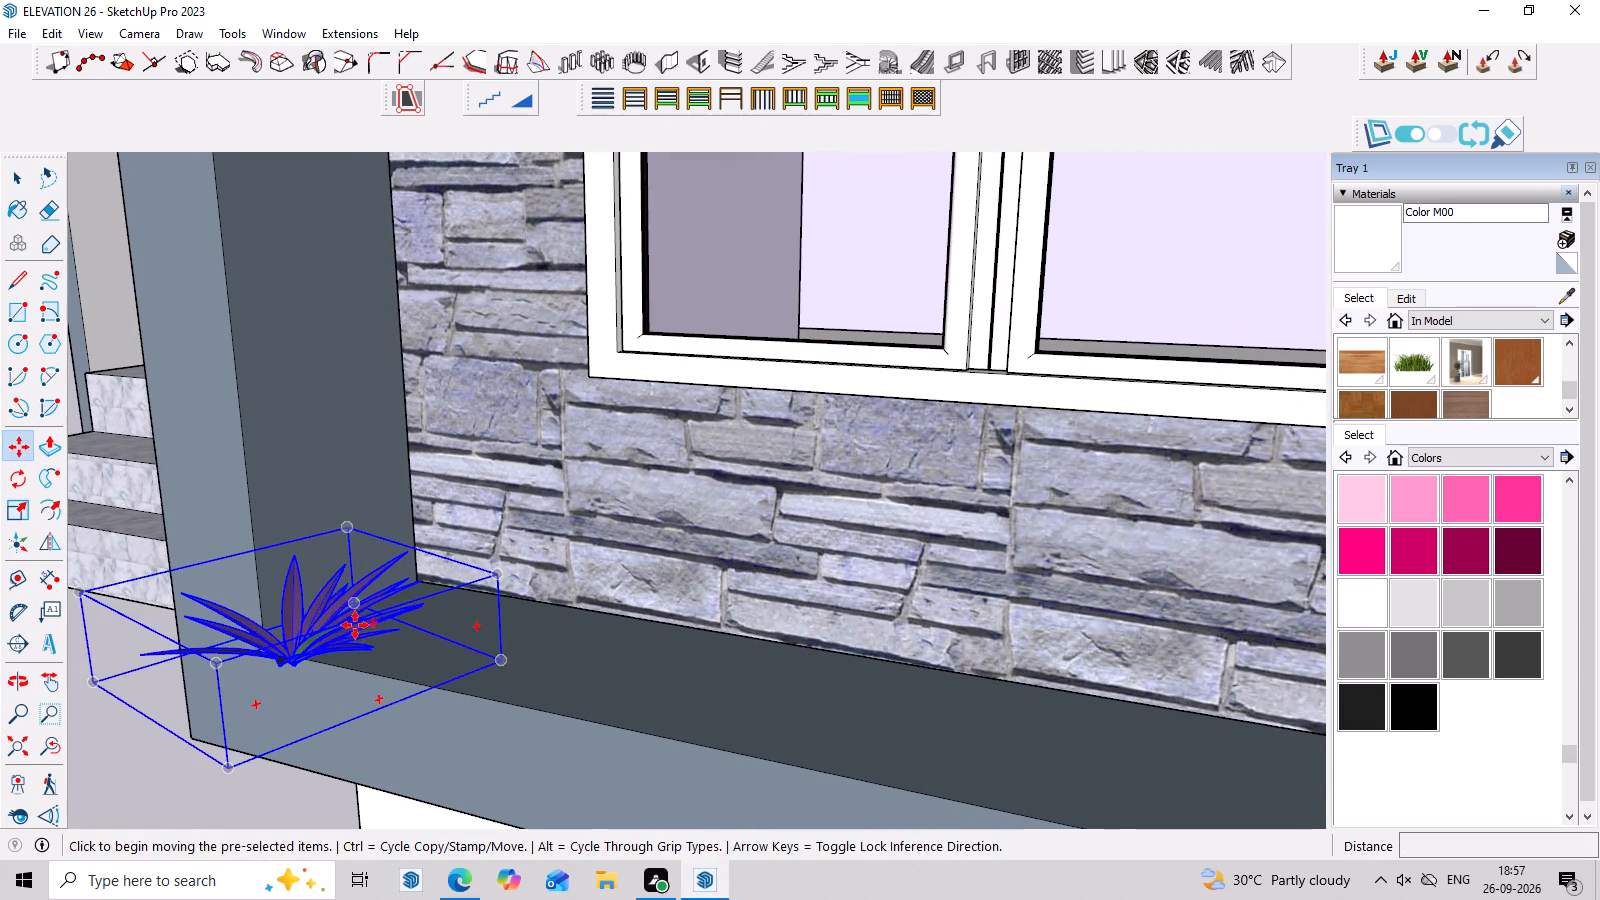
pyautogui.click(459, 597)
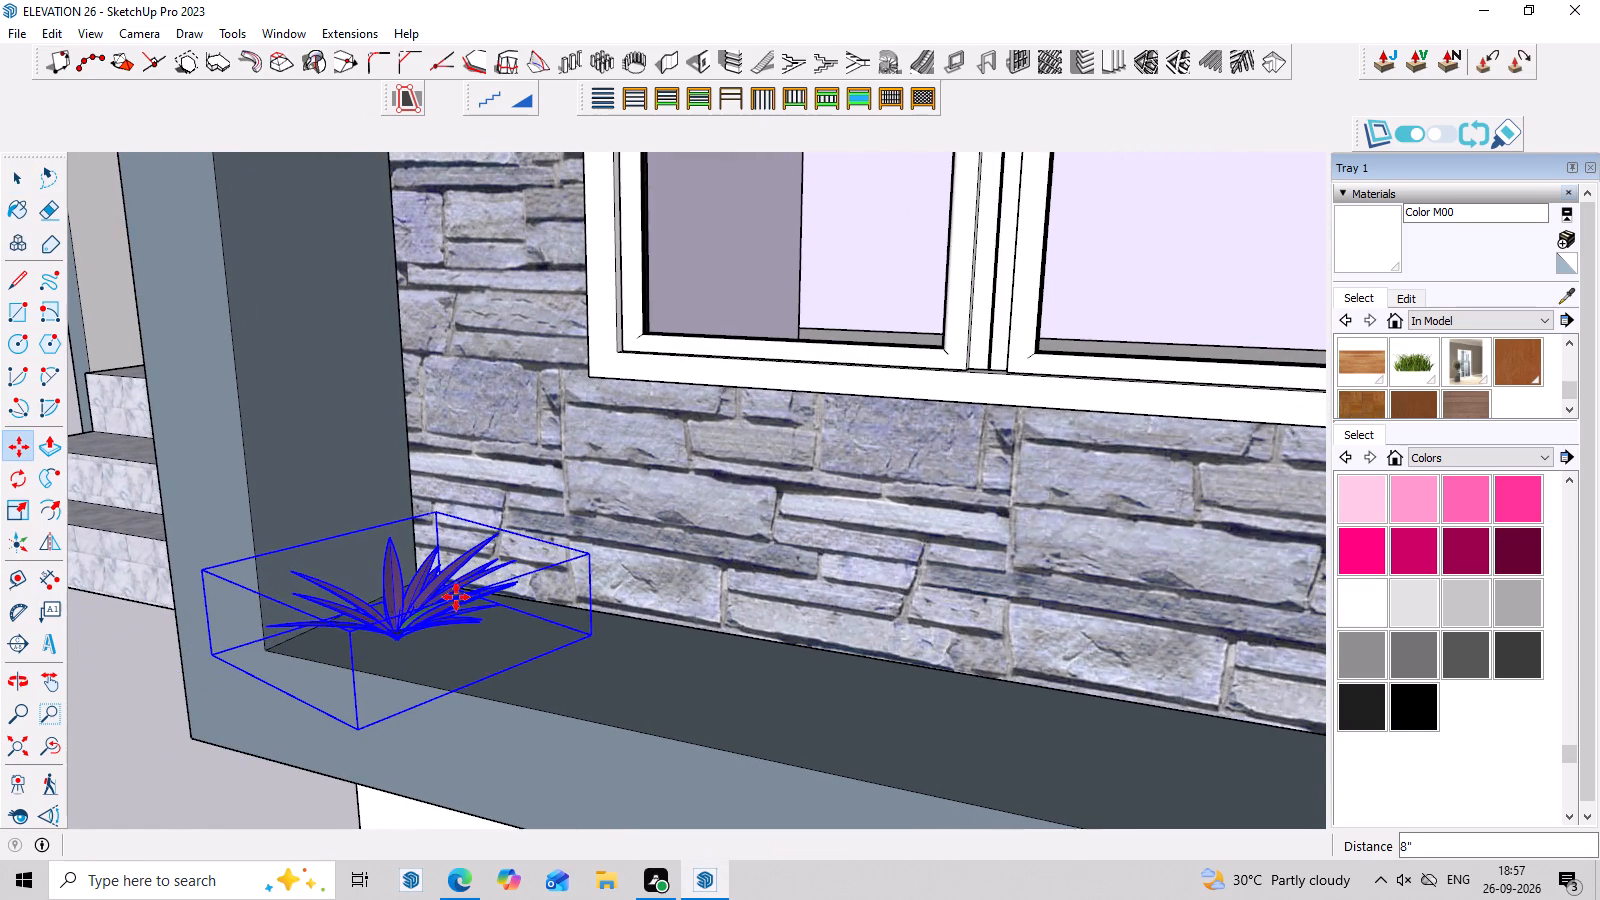
pyautogui.scroll(-3, 347, 647)
pyautogui.press('space')
pyautogui.click(146, 597)
# From a low view, move the maguey plant down to the bottom left corner of the stone cladding.
pyautogui.scroll(-6, 131, 663)
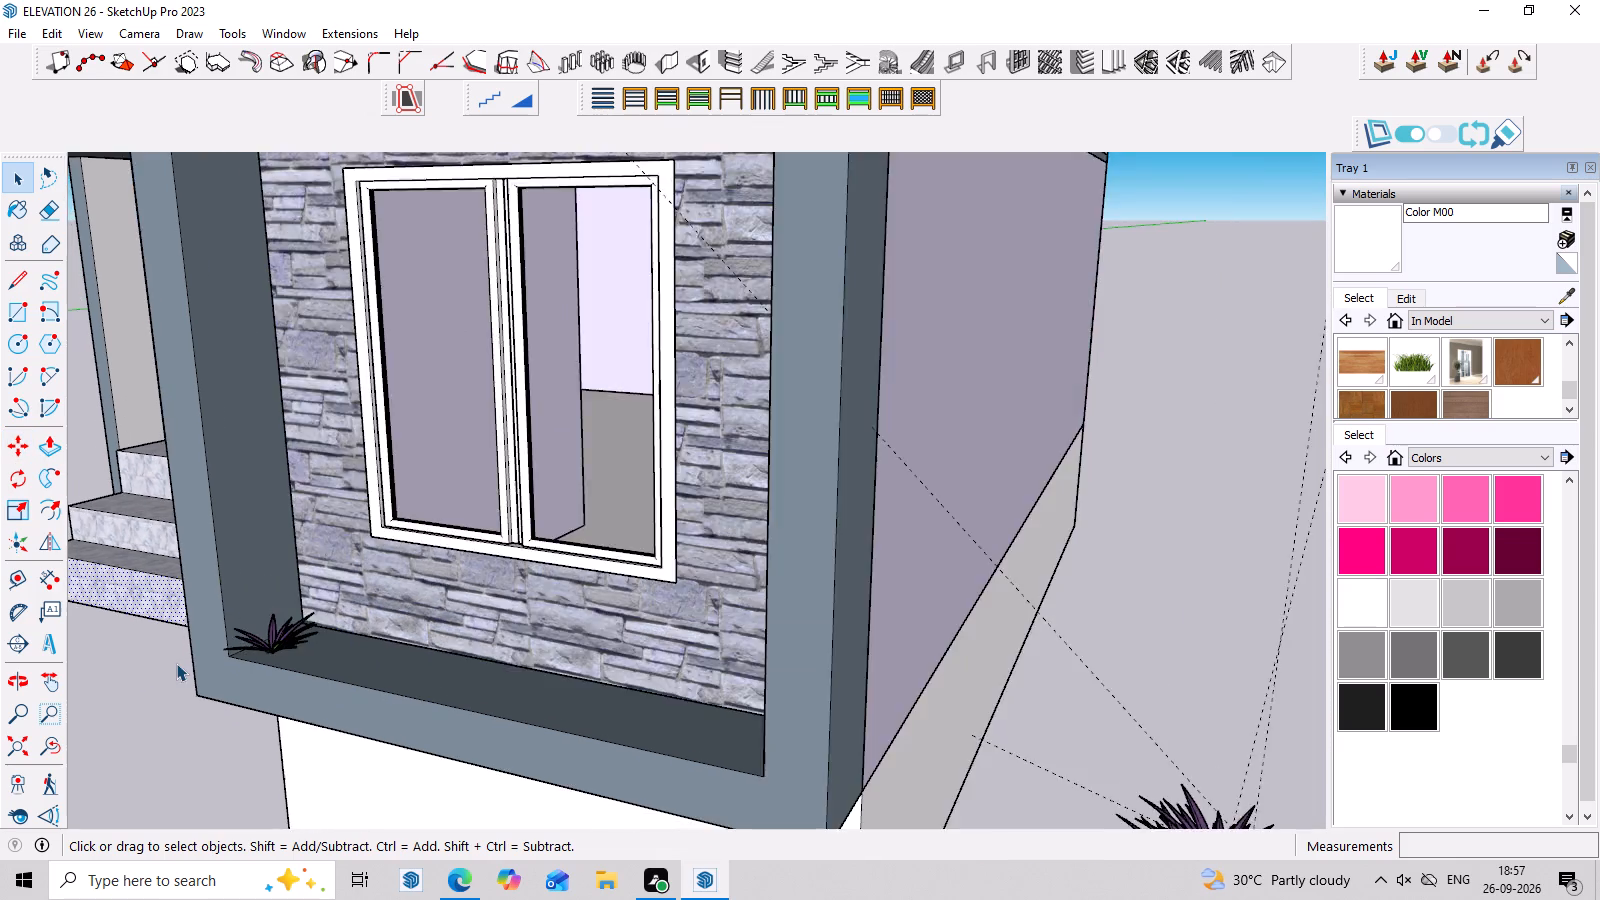
pyautogui.scroll(-7, 176, 663)
pyautogui.moveTo(262, 697); pyautogui.dragTo(479, 604, button='middle')
pyautogui.scroll(2, 343, 628)
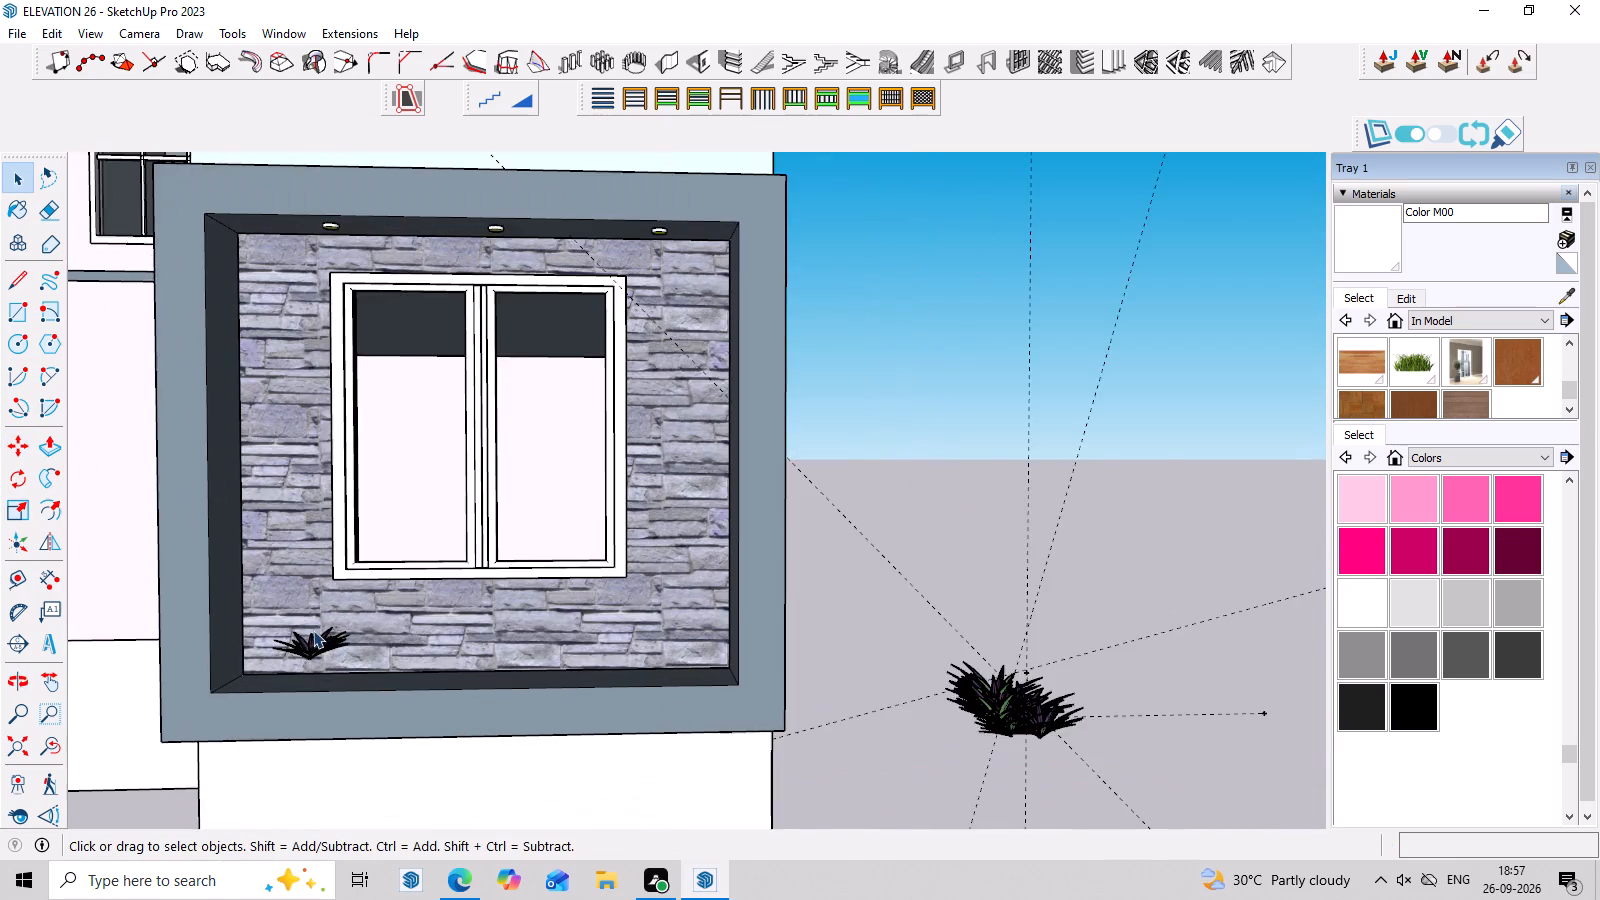
pyautogui.scroll(6, 313, 630)
pyautogui.moveTo(350, 600); pyautogui.dragTo(433, 410, button='middle')
pyautogui.click(353, 491)
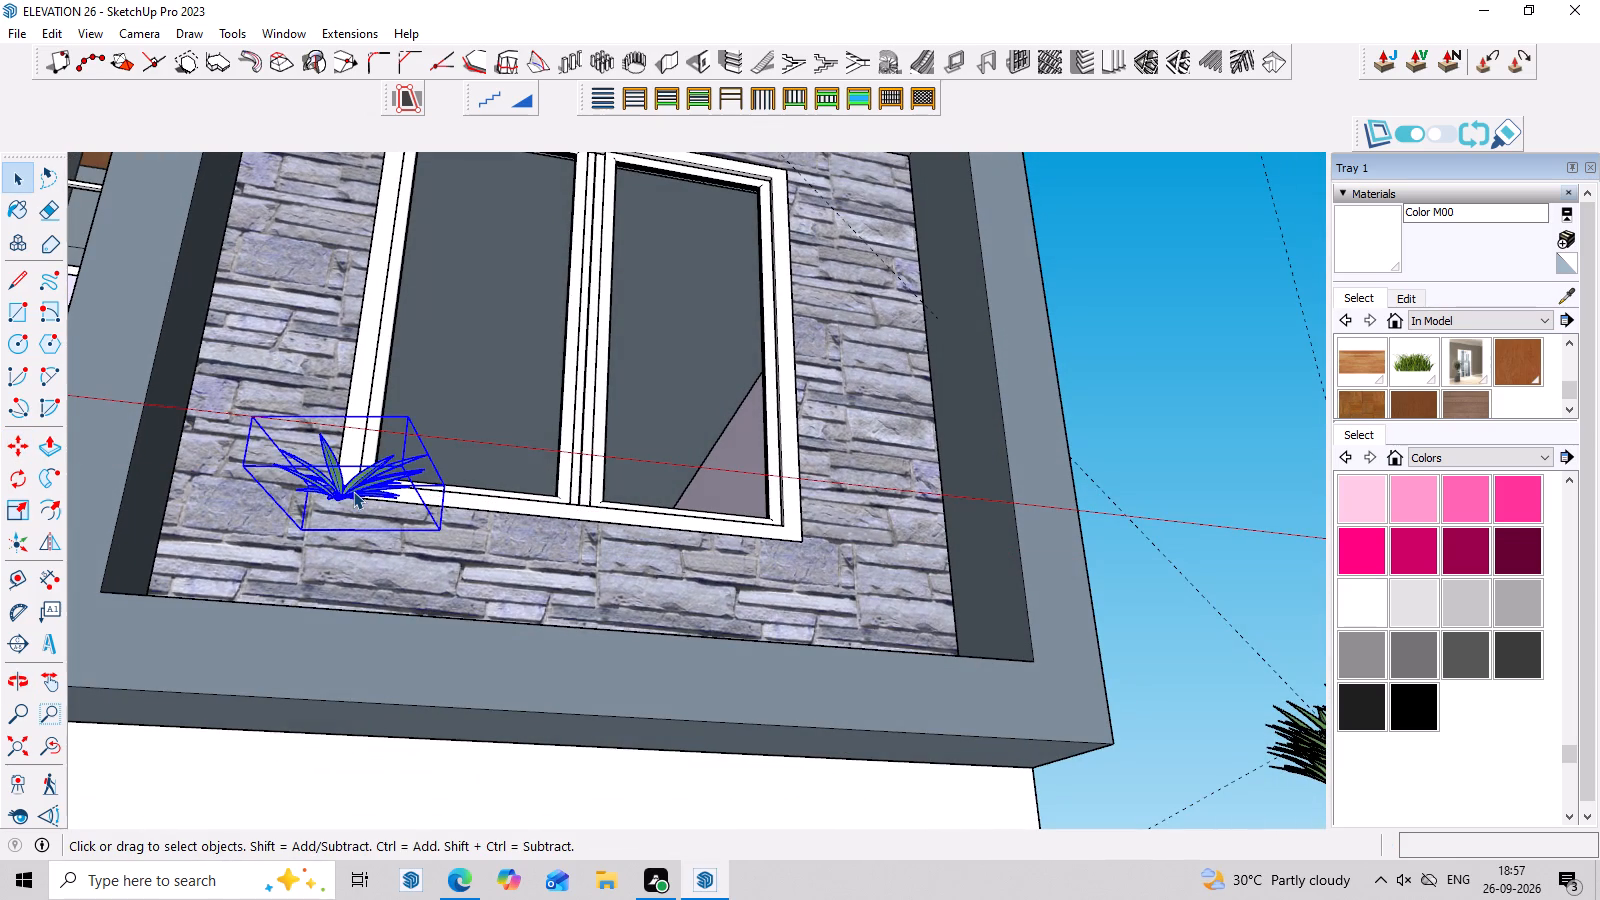
pyautogui.press('m')
pyautogui.click(332, 511)
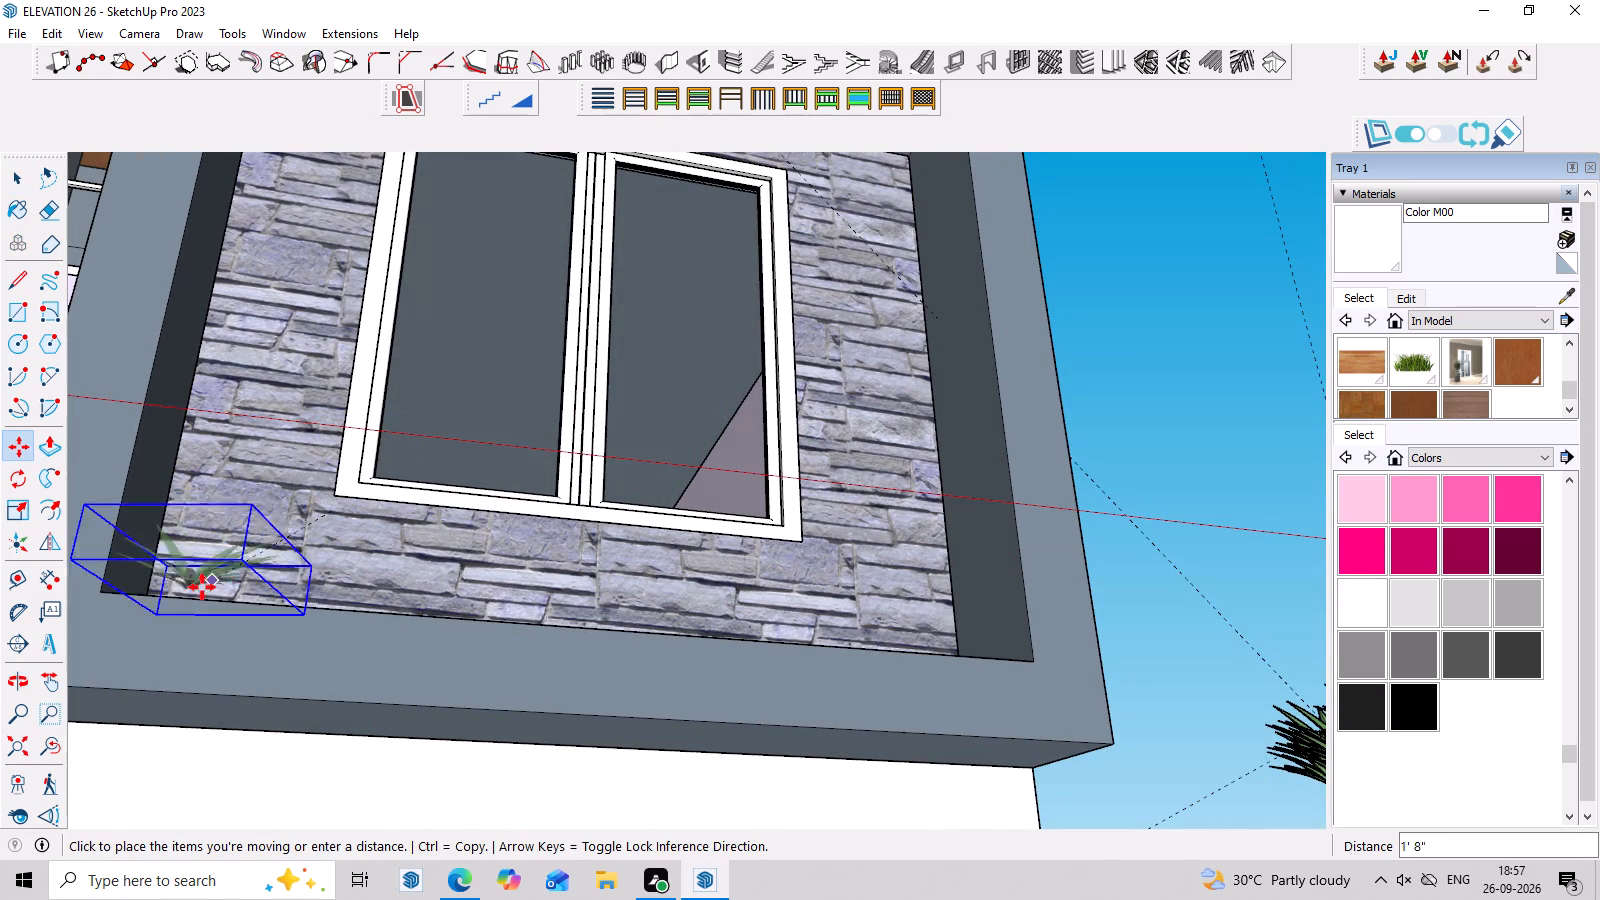
pyautogui.scroll(7, 177, 586)
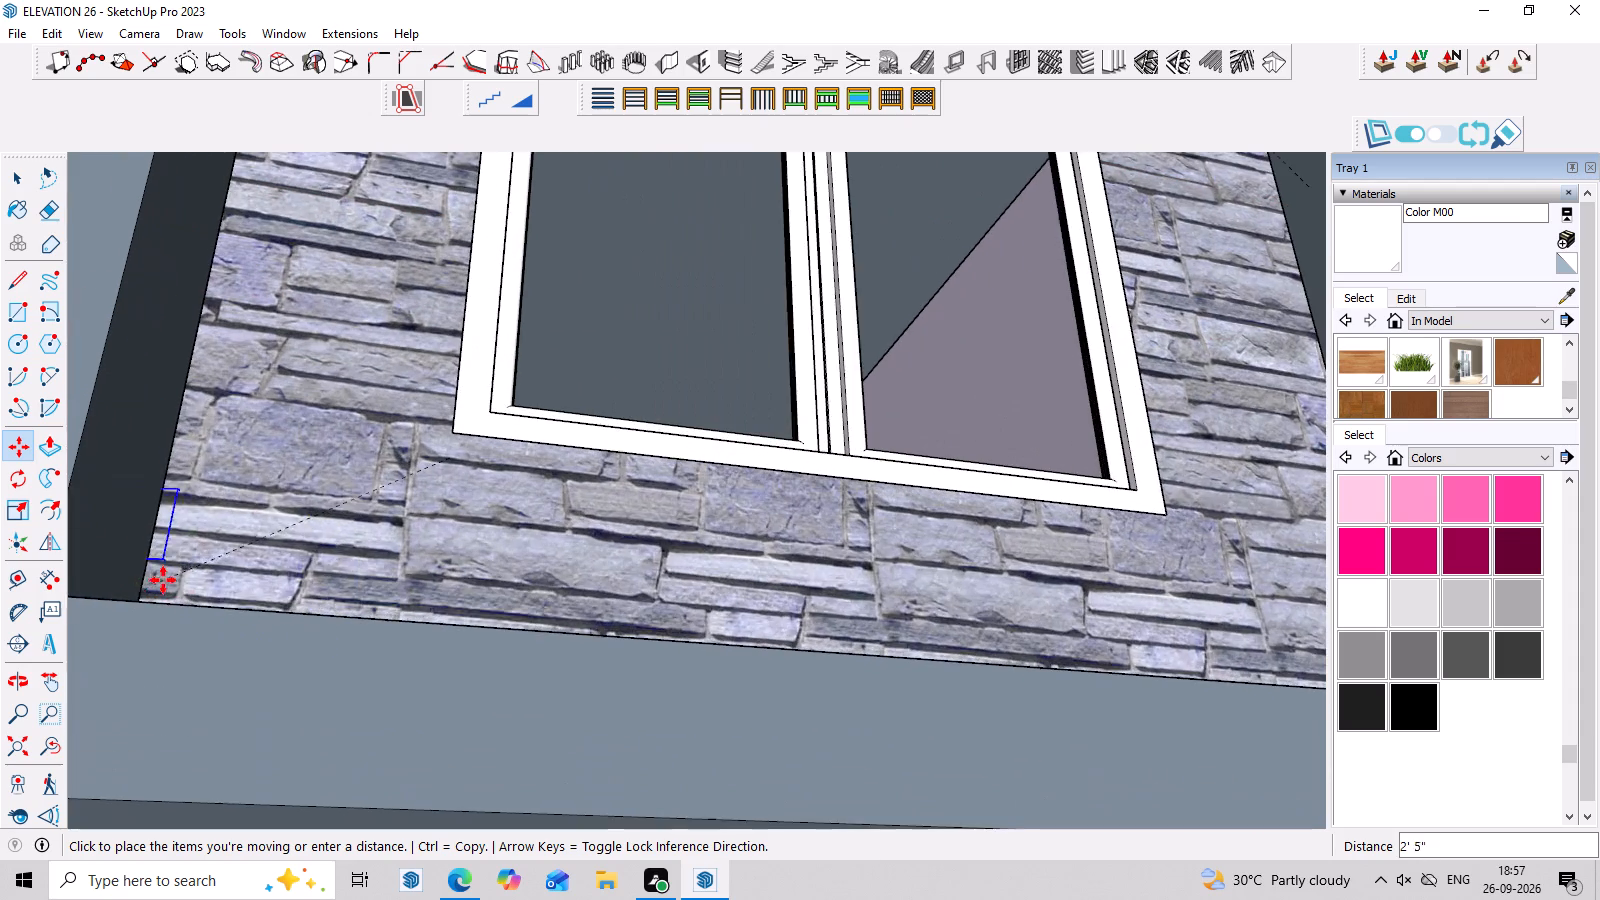
pyautogui.scroll(3, 175, 575)
pyautogui.click(267, 582)
pyautogui.scroll(2, 191, 637)
pyautogui.scroll(-2, 358, 491)
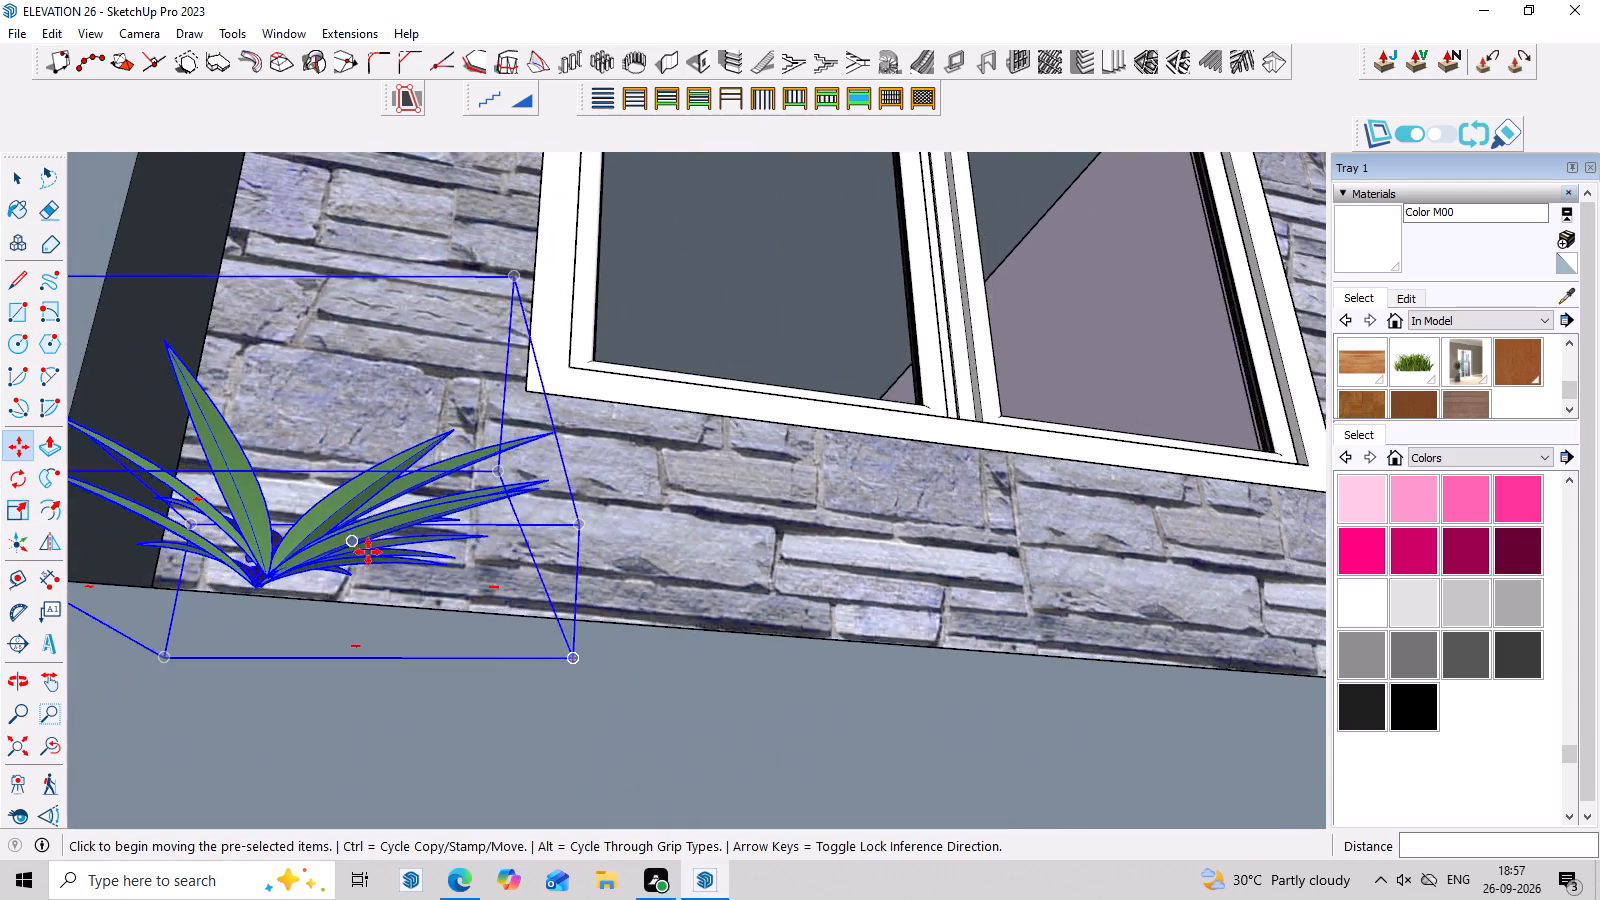
pyautogui.scroll(-8, 368, 552)
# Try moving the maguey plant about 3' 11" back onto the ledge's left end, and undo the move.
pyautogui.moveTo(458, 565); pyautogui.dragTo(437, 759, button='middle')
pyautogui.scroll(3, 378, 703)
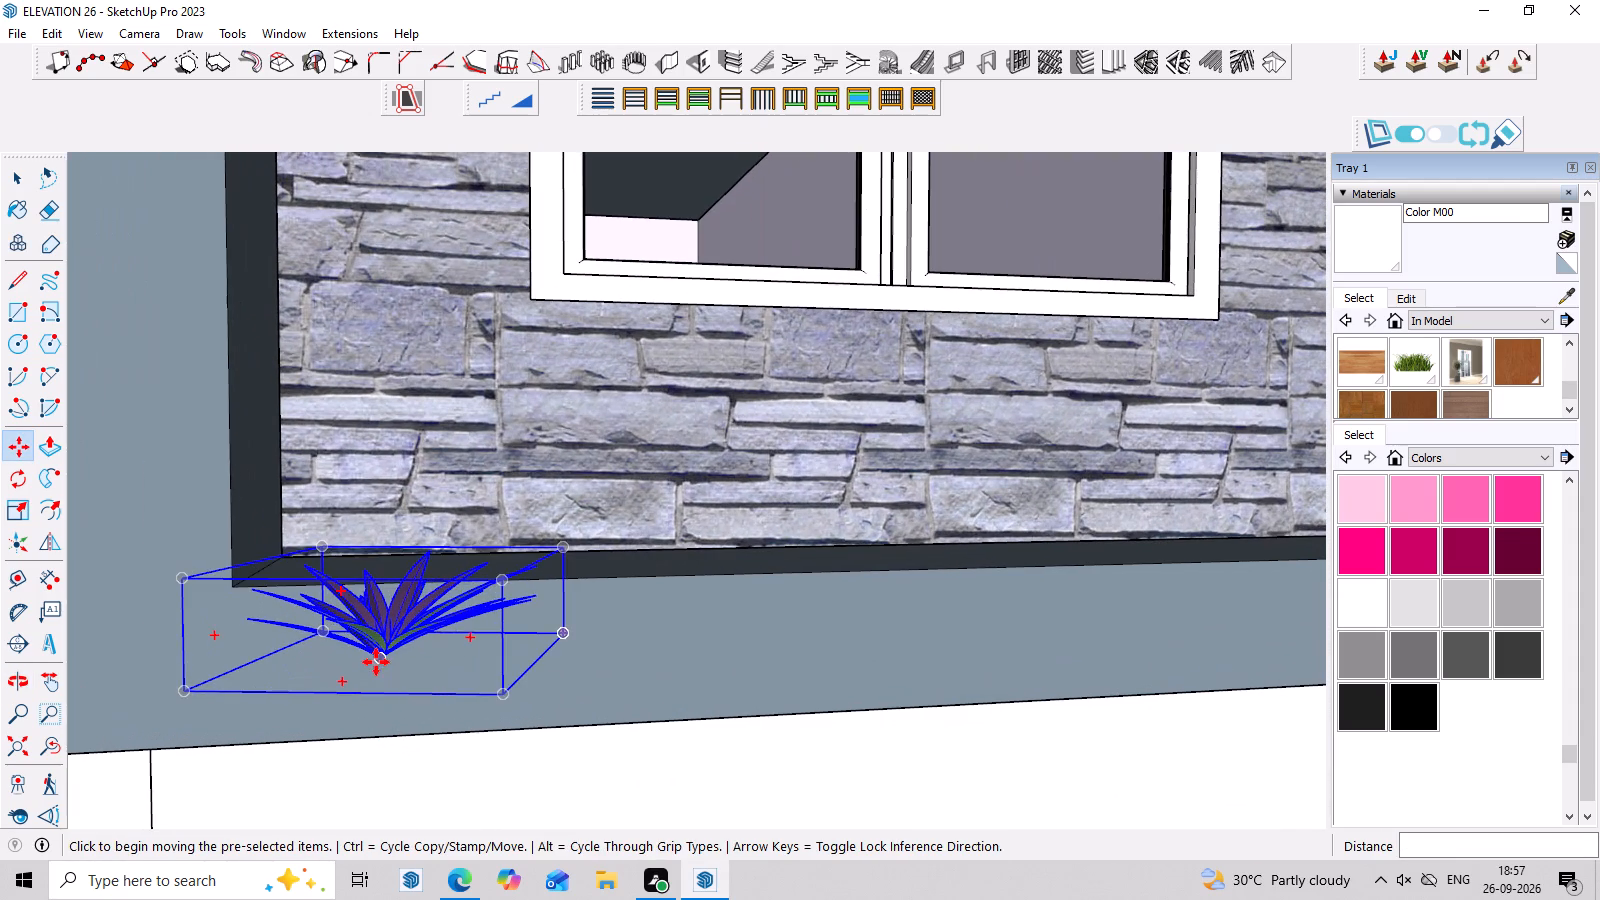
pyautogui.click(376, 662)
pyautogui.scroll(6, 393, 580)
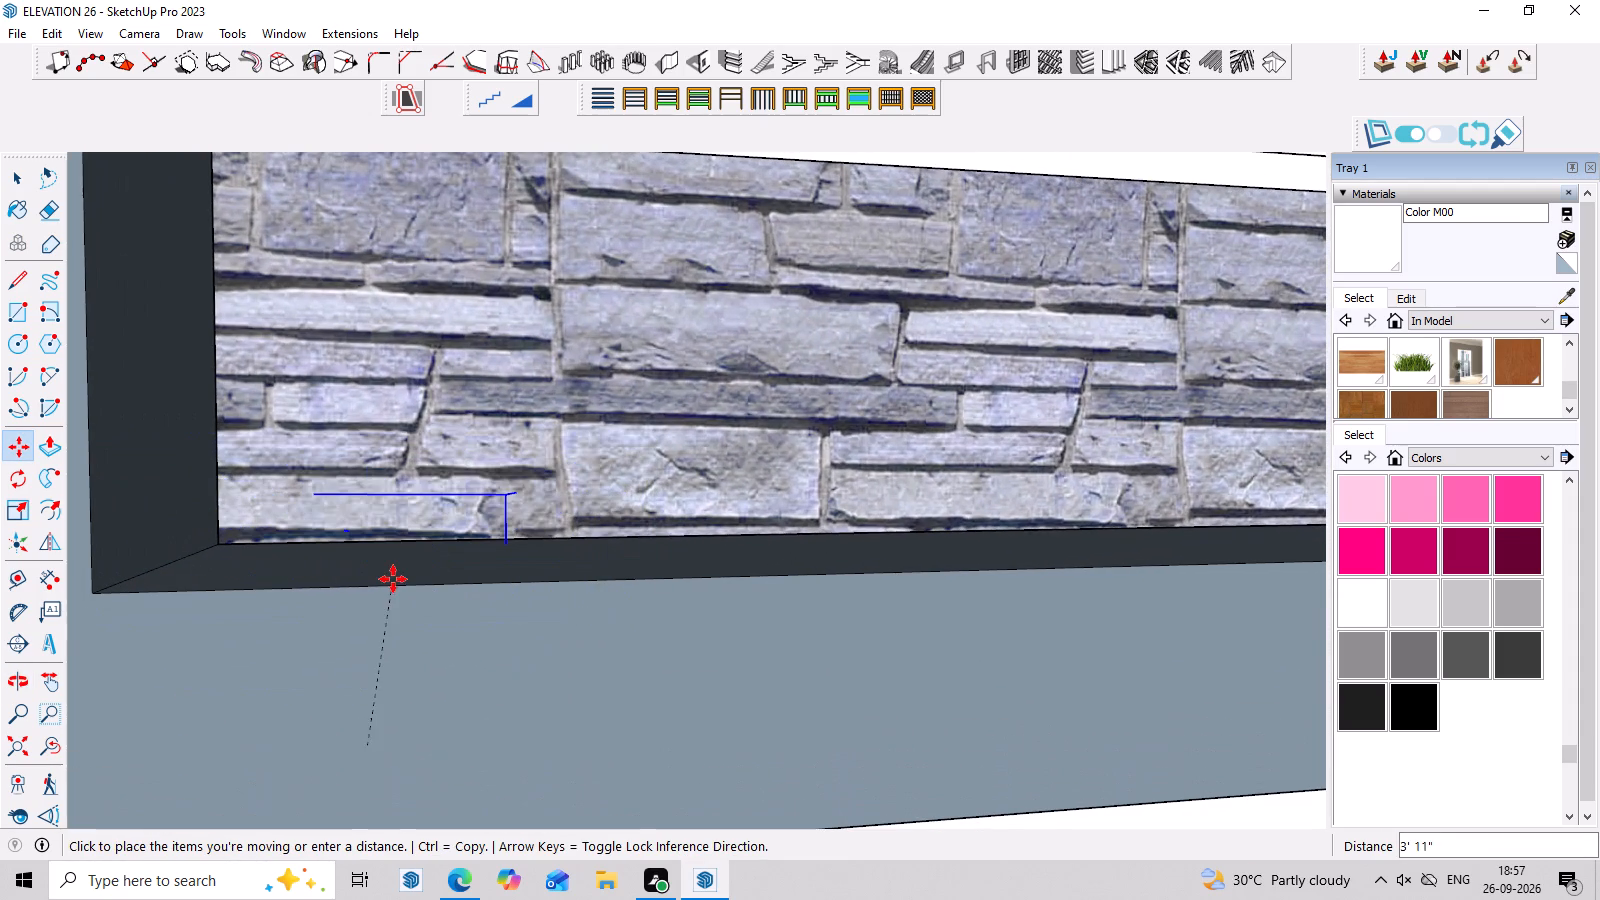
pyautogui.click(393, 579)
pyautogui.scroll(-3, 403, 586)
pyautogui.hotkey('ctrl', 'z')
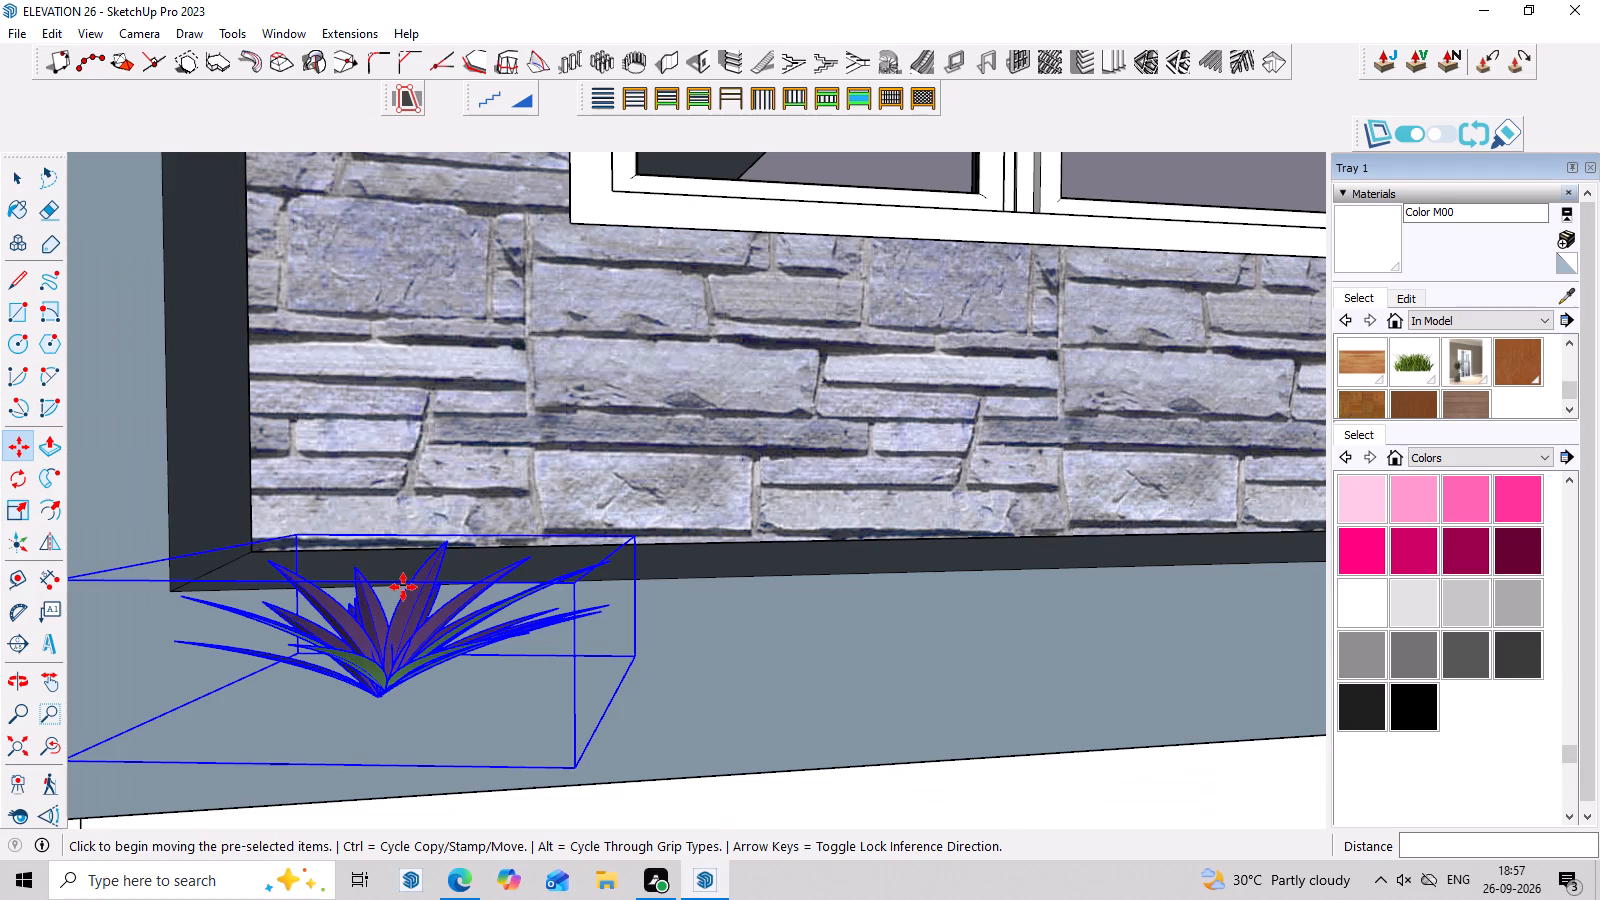
# Move the maguey plant about 1' 8" up onto the window-frame ledge, at its left corner.
pyautogui.click(376, 700)
pyautogui.click(390, 574)
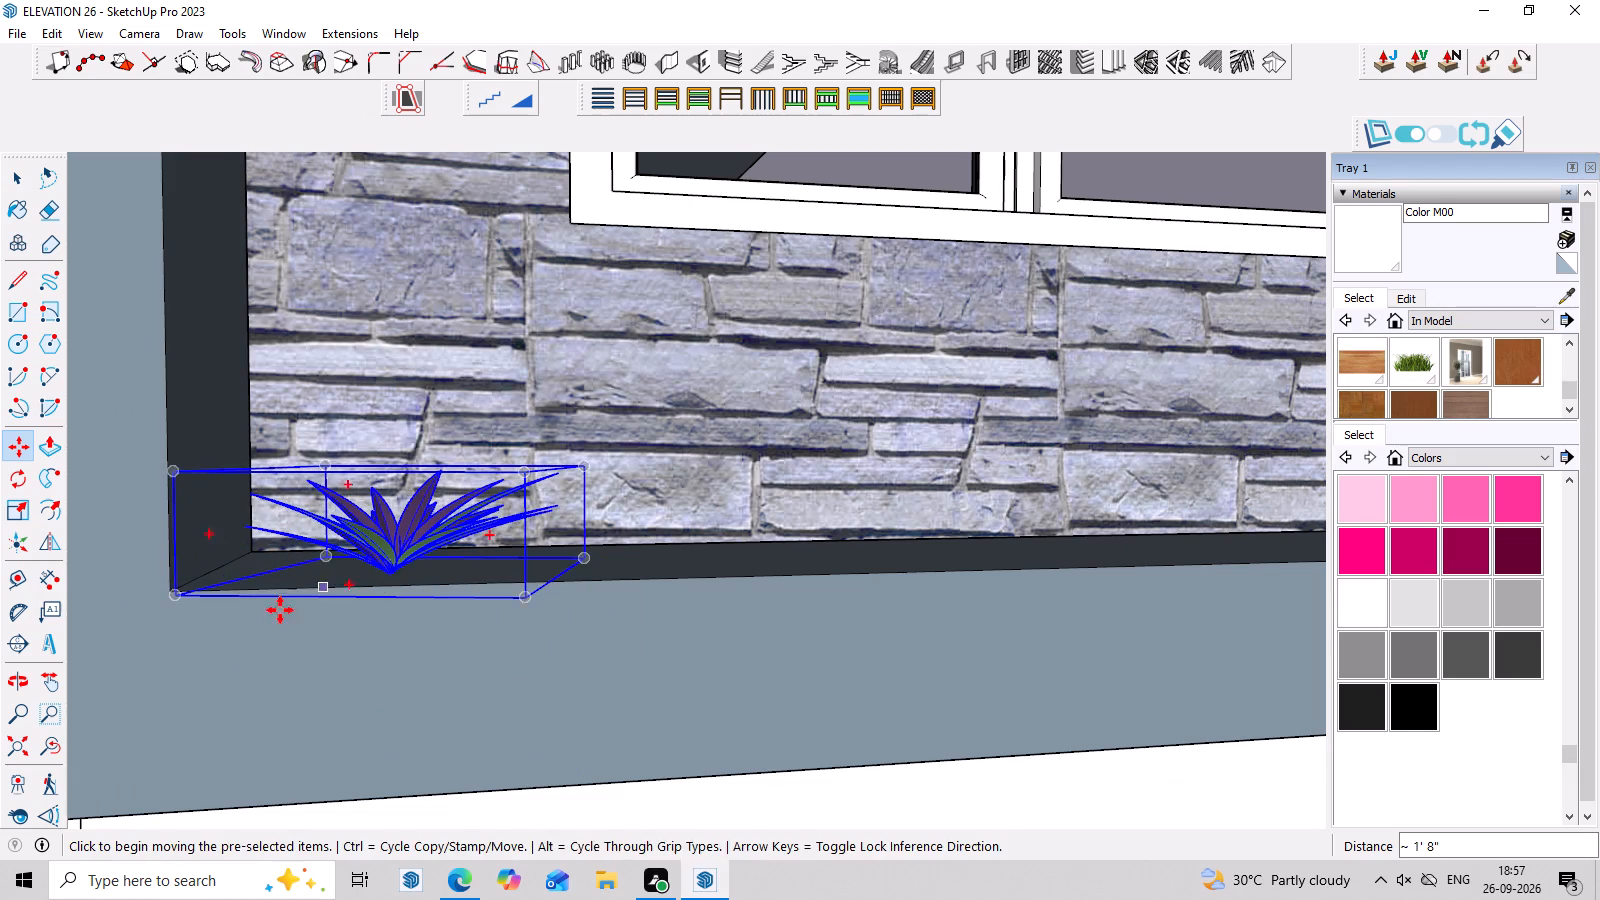
pyautogui.scroll(-4, 262, 627)
pyautogui.moveTo(335, 641); pyautogui.dragTo(267, 885, button='middle')
pyautogui.scroll(-5, 326, 663)
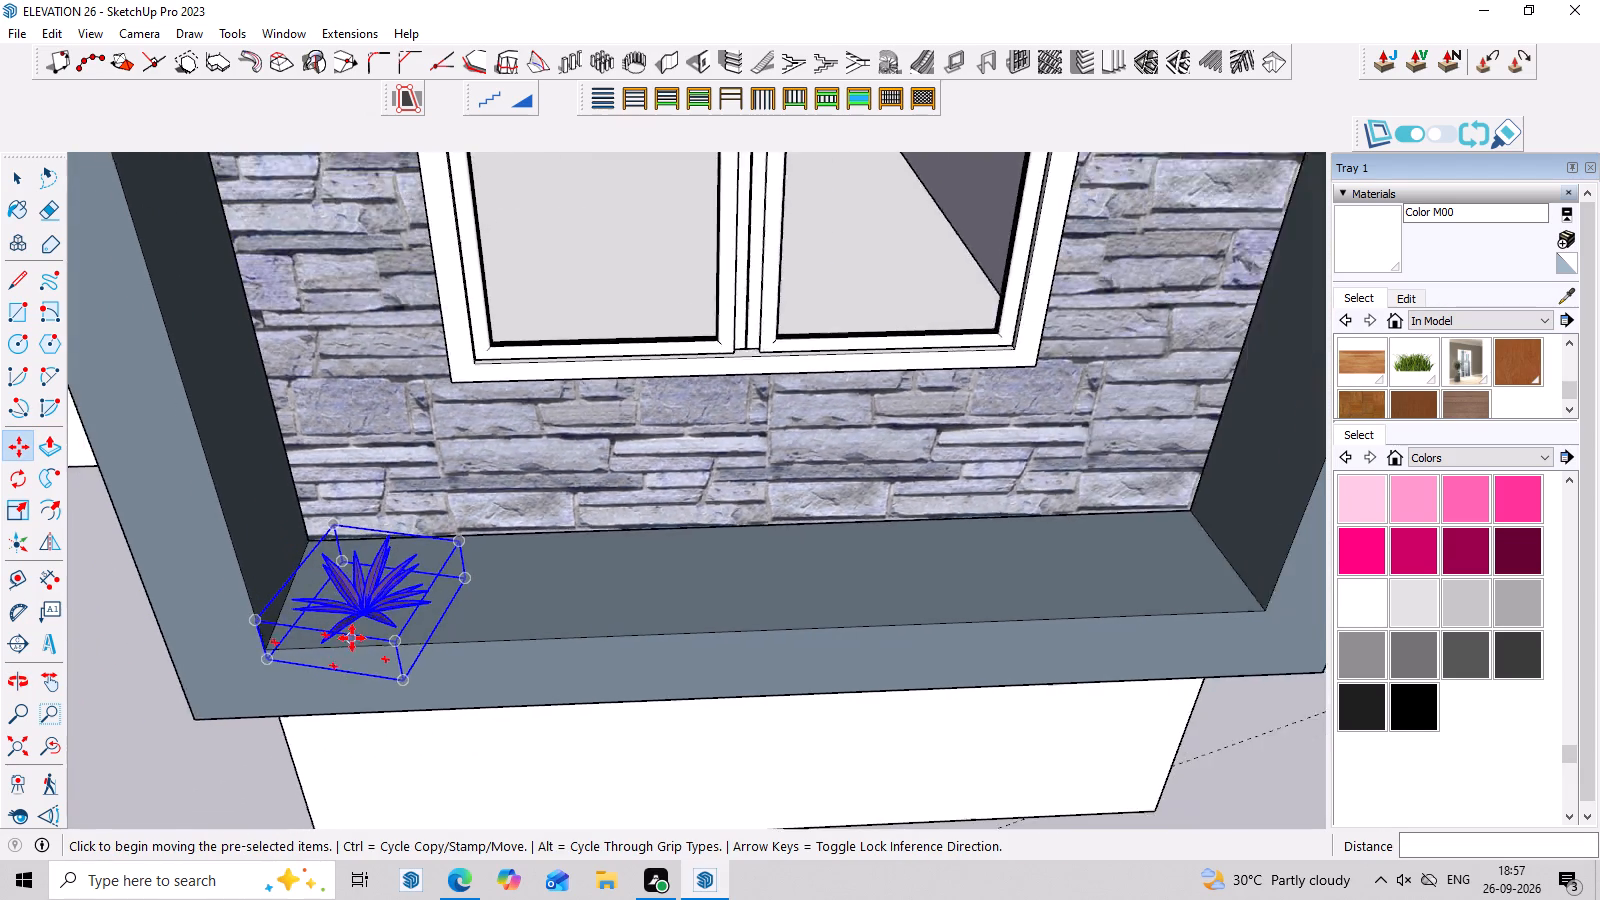
pyautogui.scroll(-2, 352, 638)
pyautogui.press('space')
pyautogui.click(213, 728)
pyautogui.scroll(3, 379, 595)
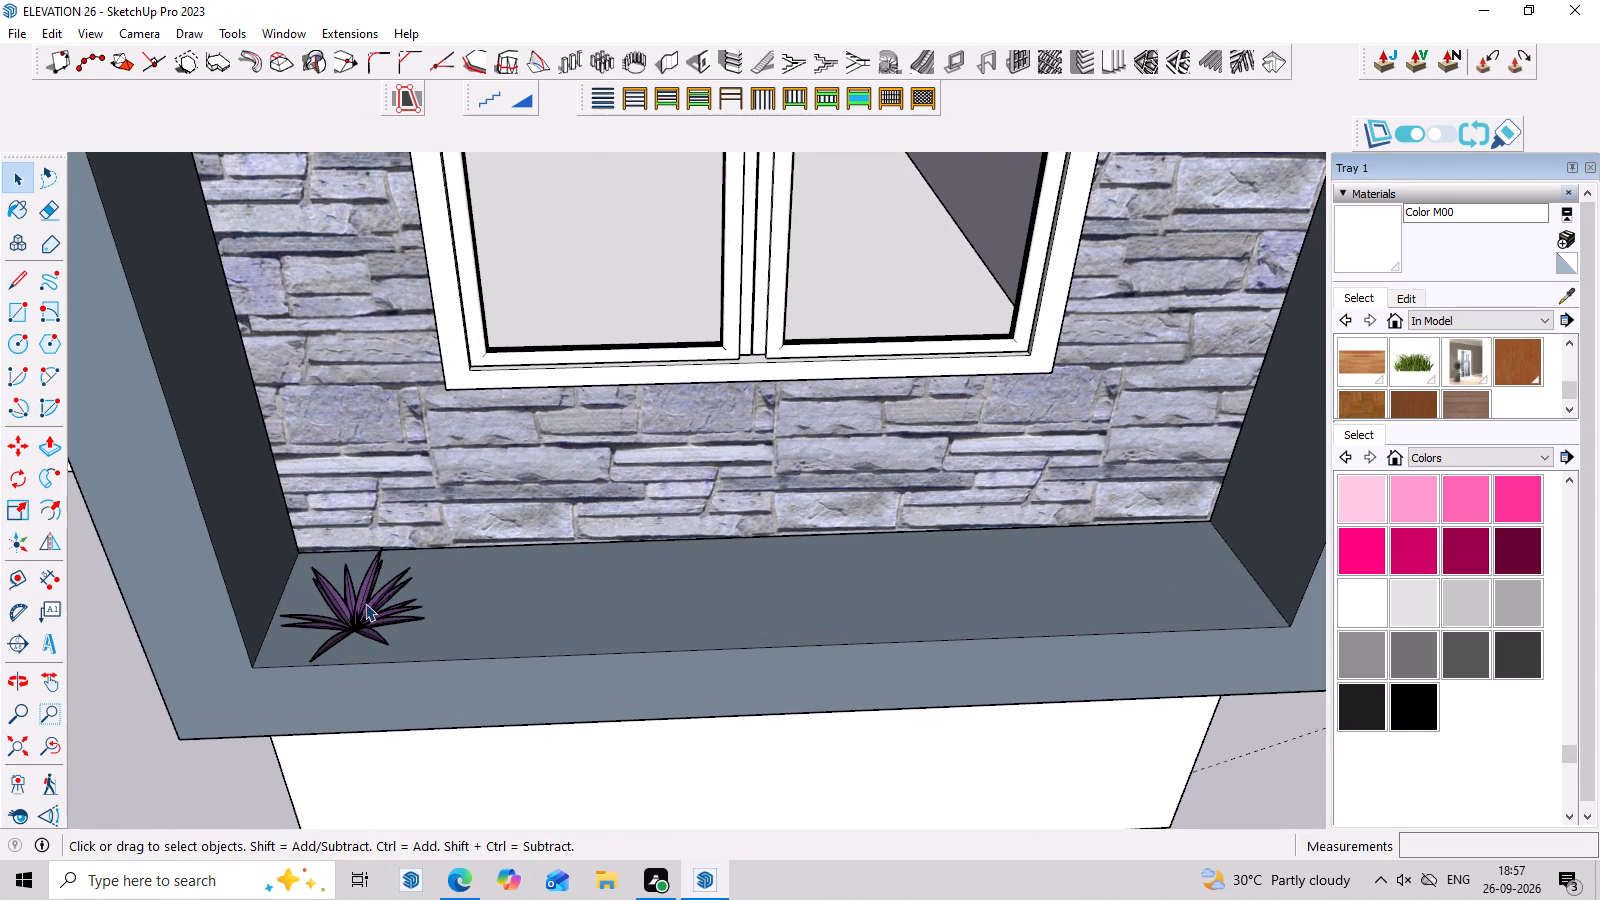
# Copy the maguey plant about 9' 7" along the ledge to its right end.
pyautogui.click(356, 620)
pyautogui.press('m')
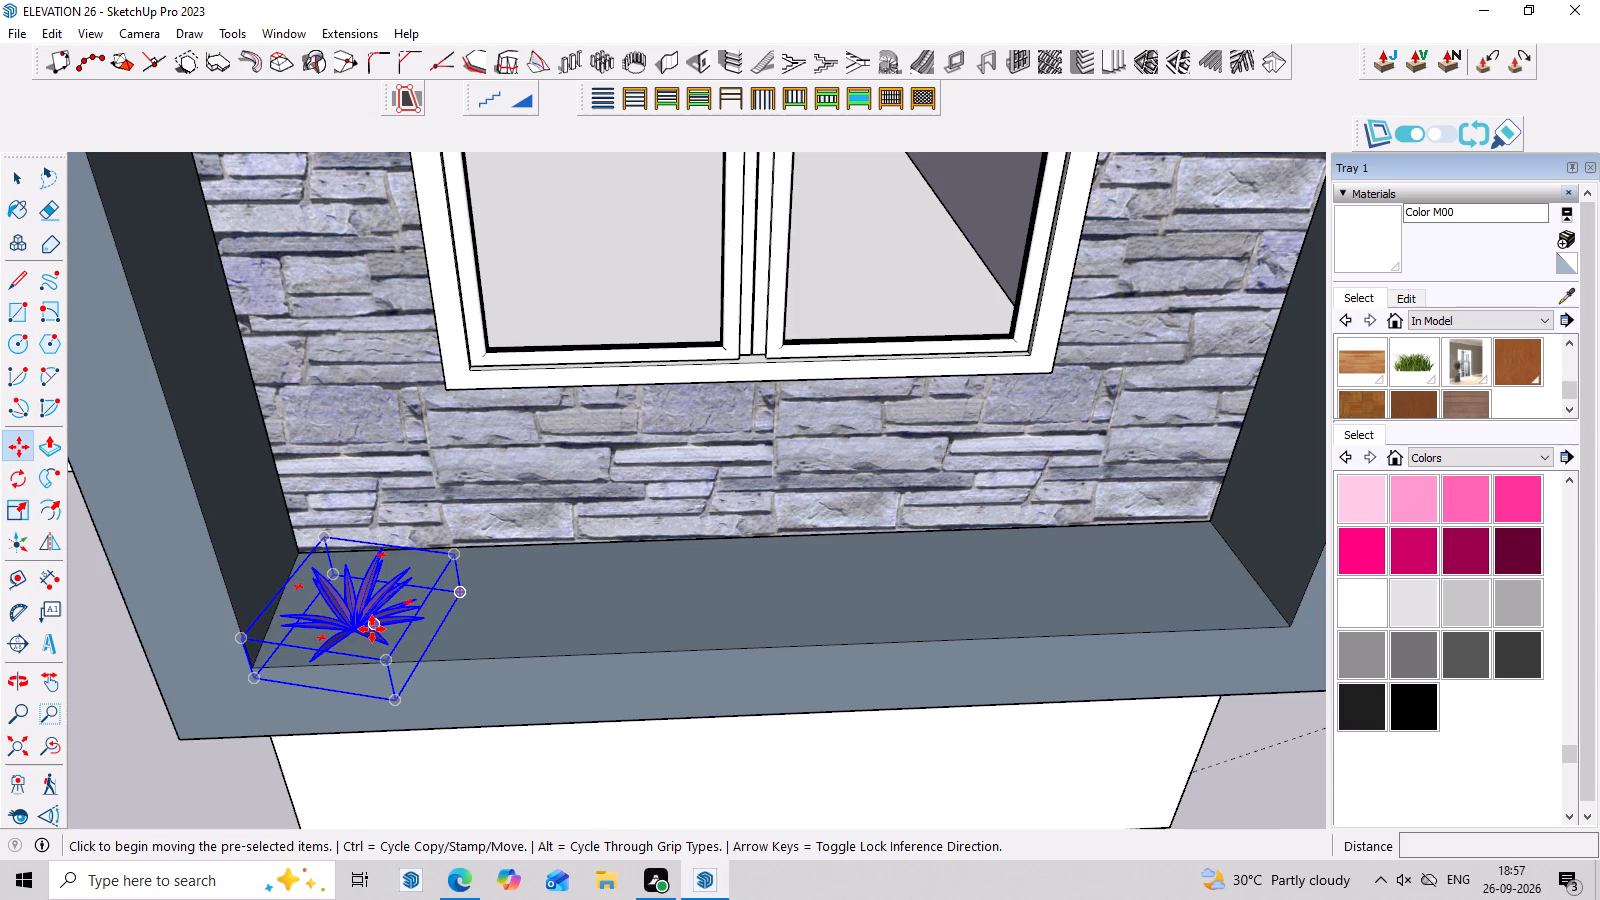
pyautogui.click(372, 629)
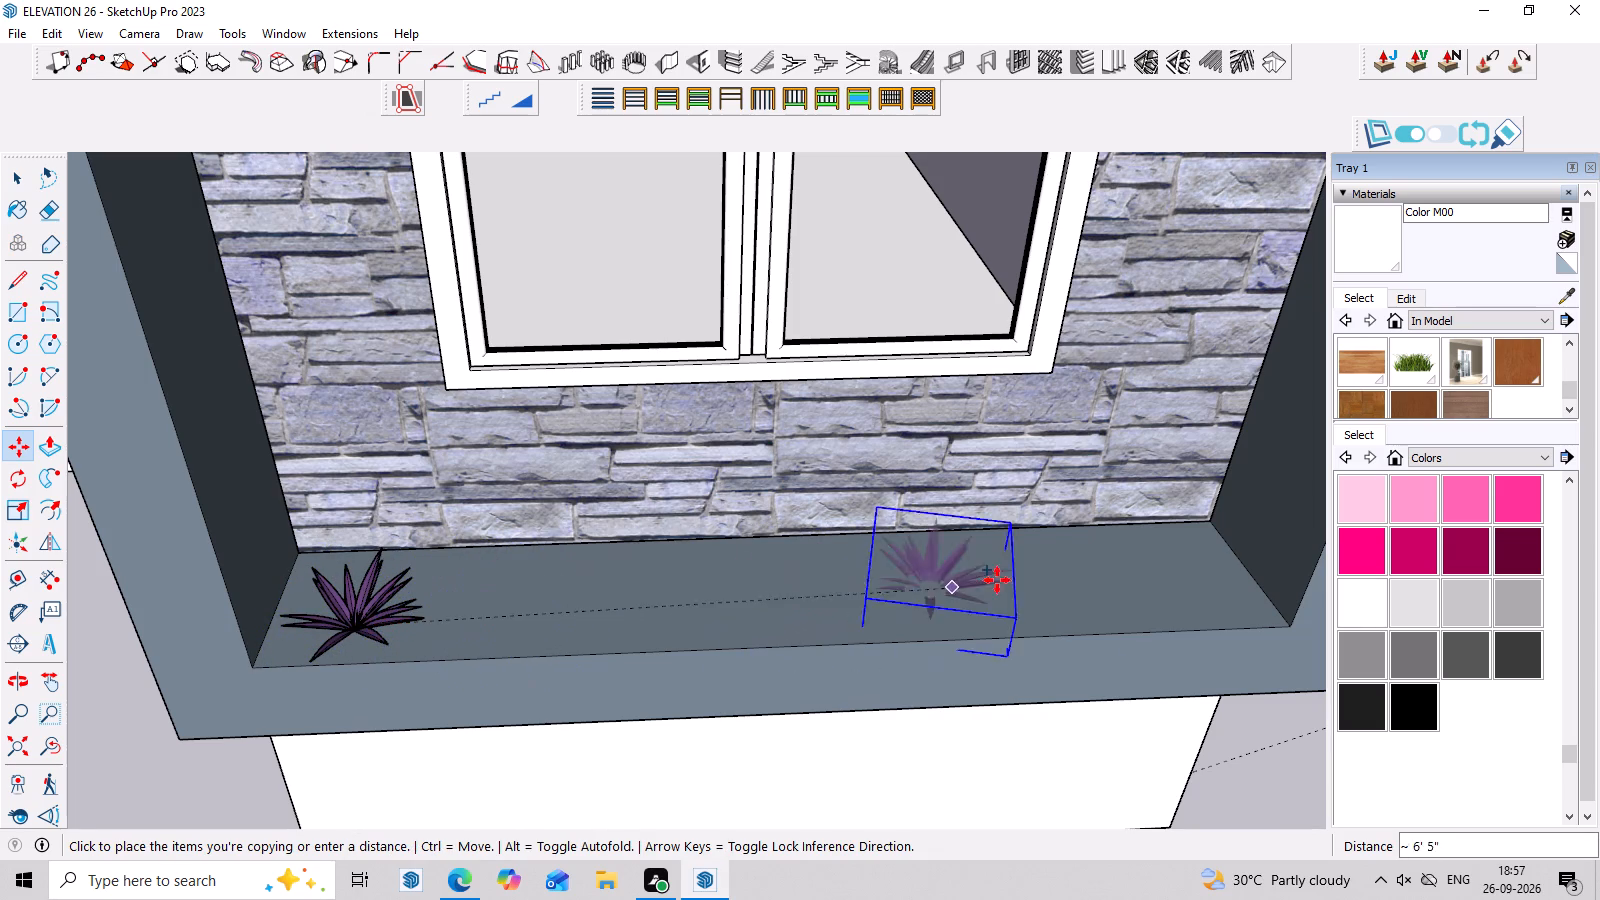
pyautogui.press('Right')
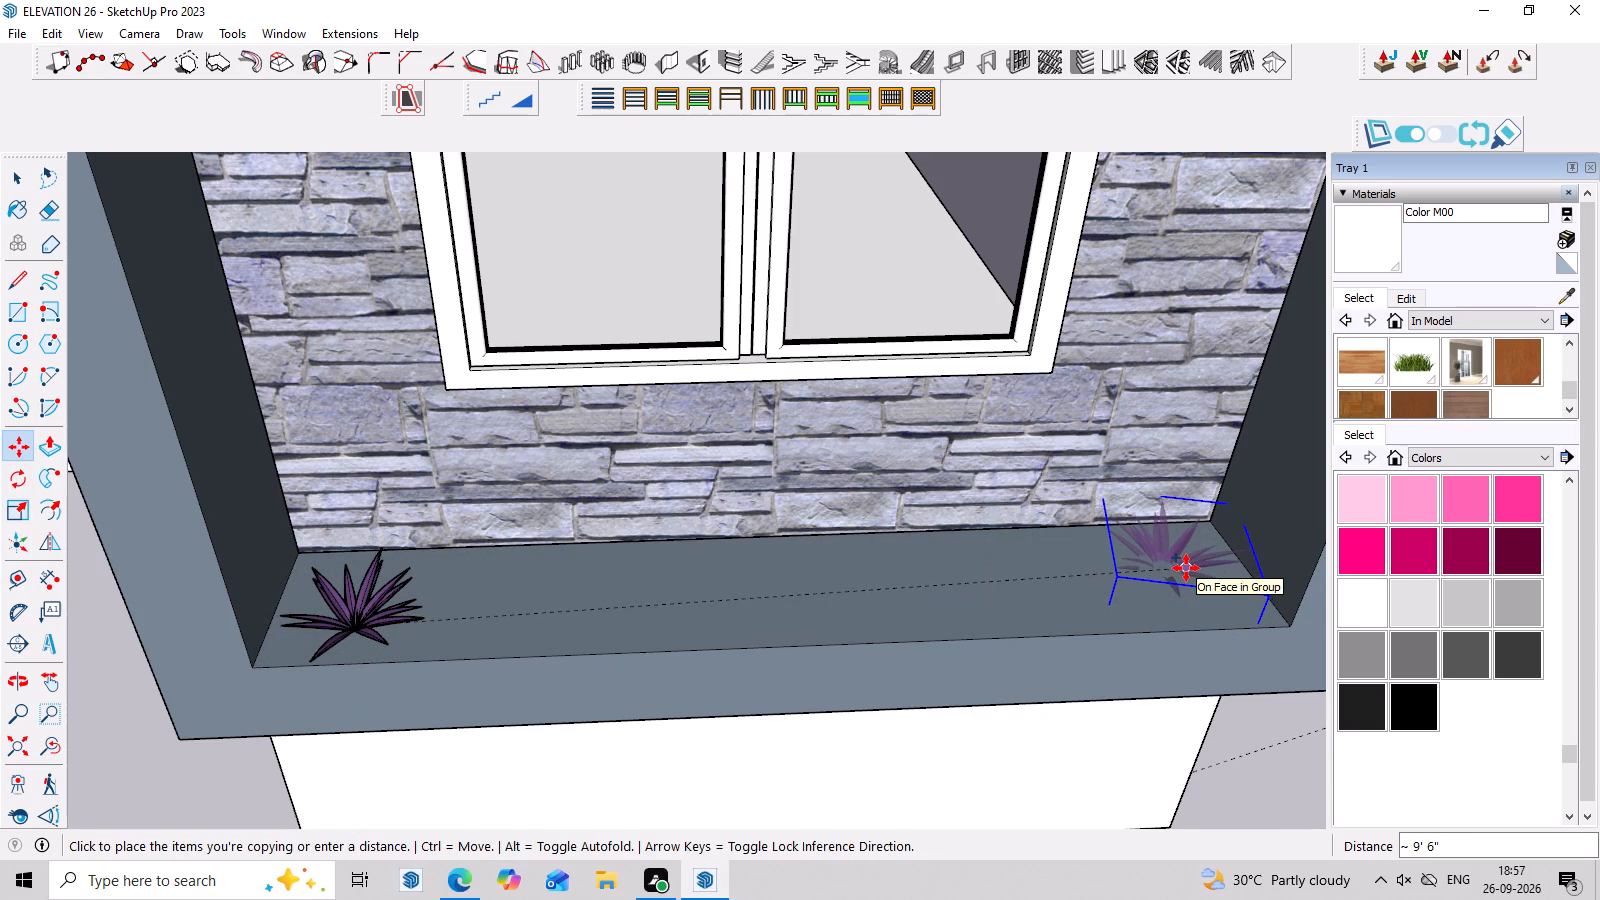
pyautogui.click(1179, 547)
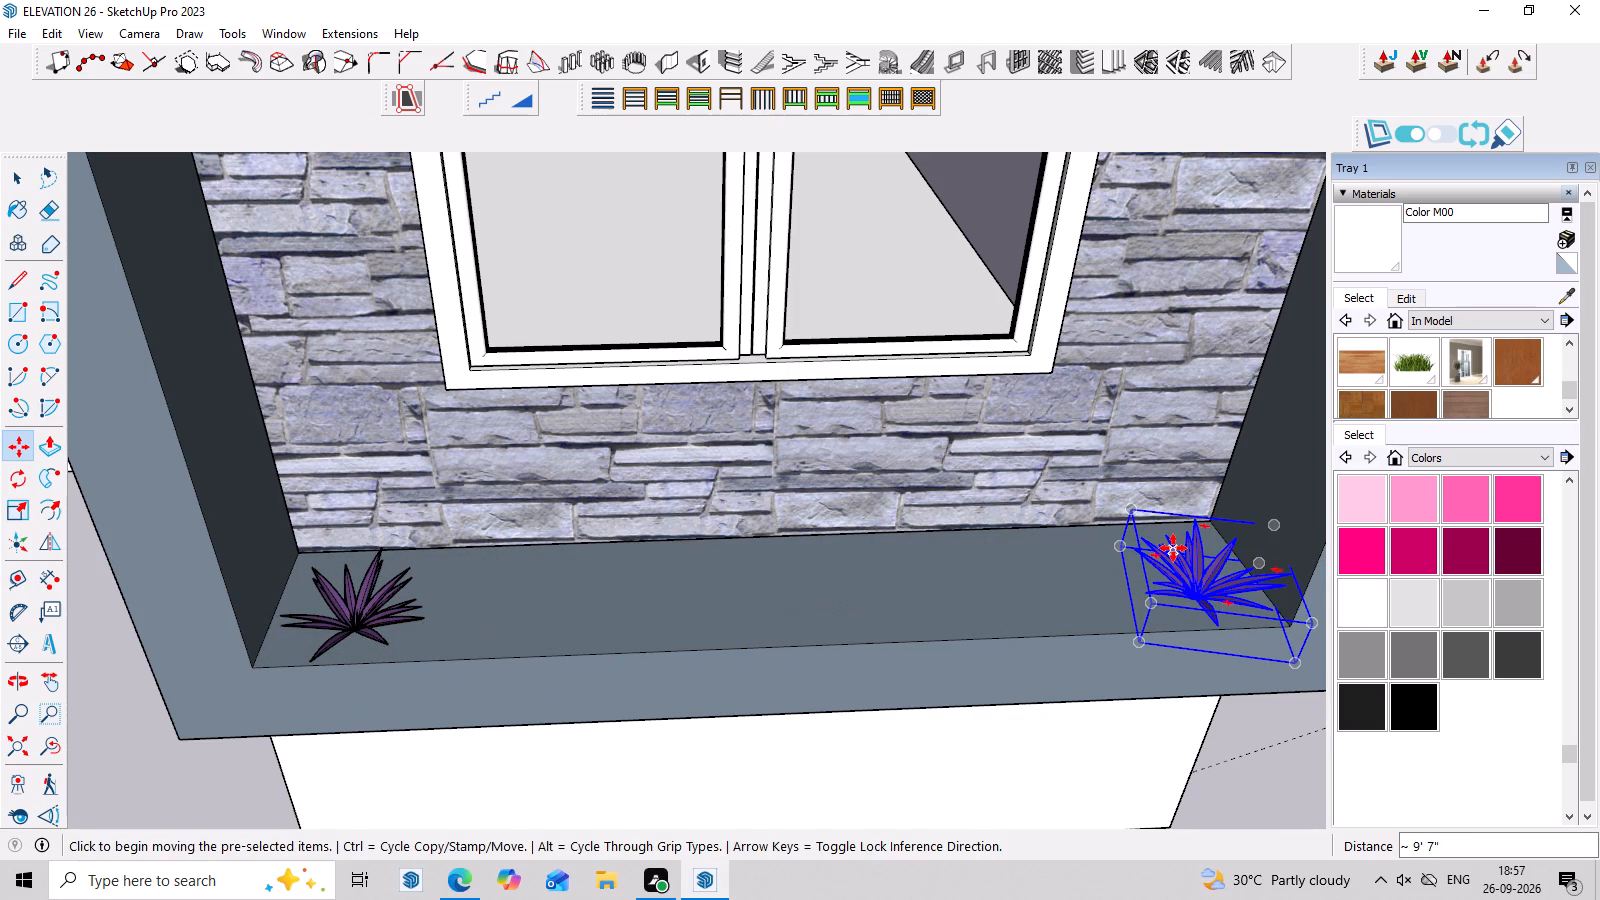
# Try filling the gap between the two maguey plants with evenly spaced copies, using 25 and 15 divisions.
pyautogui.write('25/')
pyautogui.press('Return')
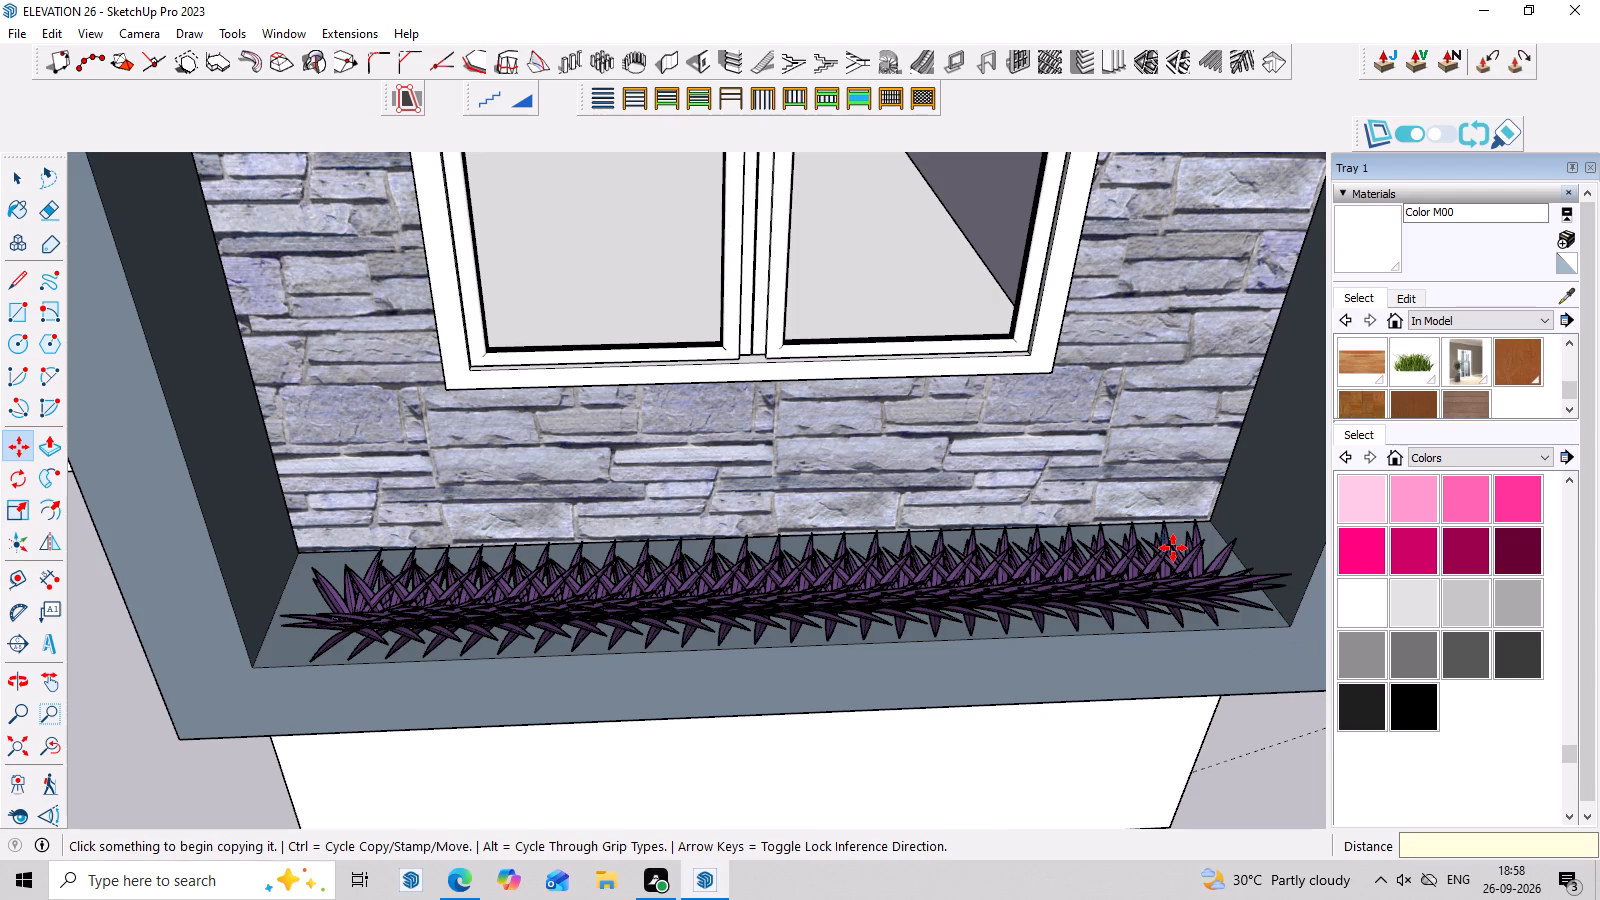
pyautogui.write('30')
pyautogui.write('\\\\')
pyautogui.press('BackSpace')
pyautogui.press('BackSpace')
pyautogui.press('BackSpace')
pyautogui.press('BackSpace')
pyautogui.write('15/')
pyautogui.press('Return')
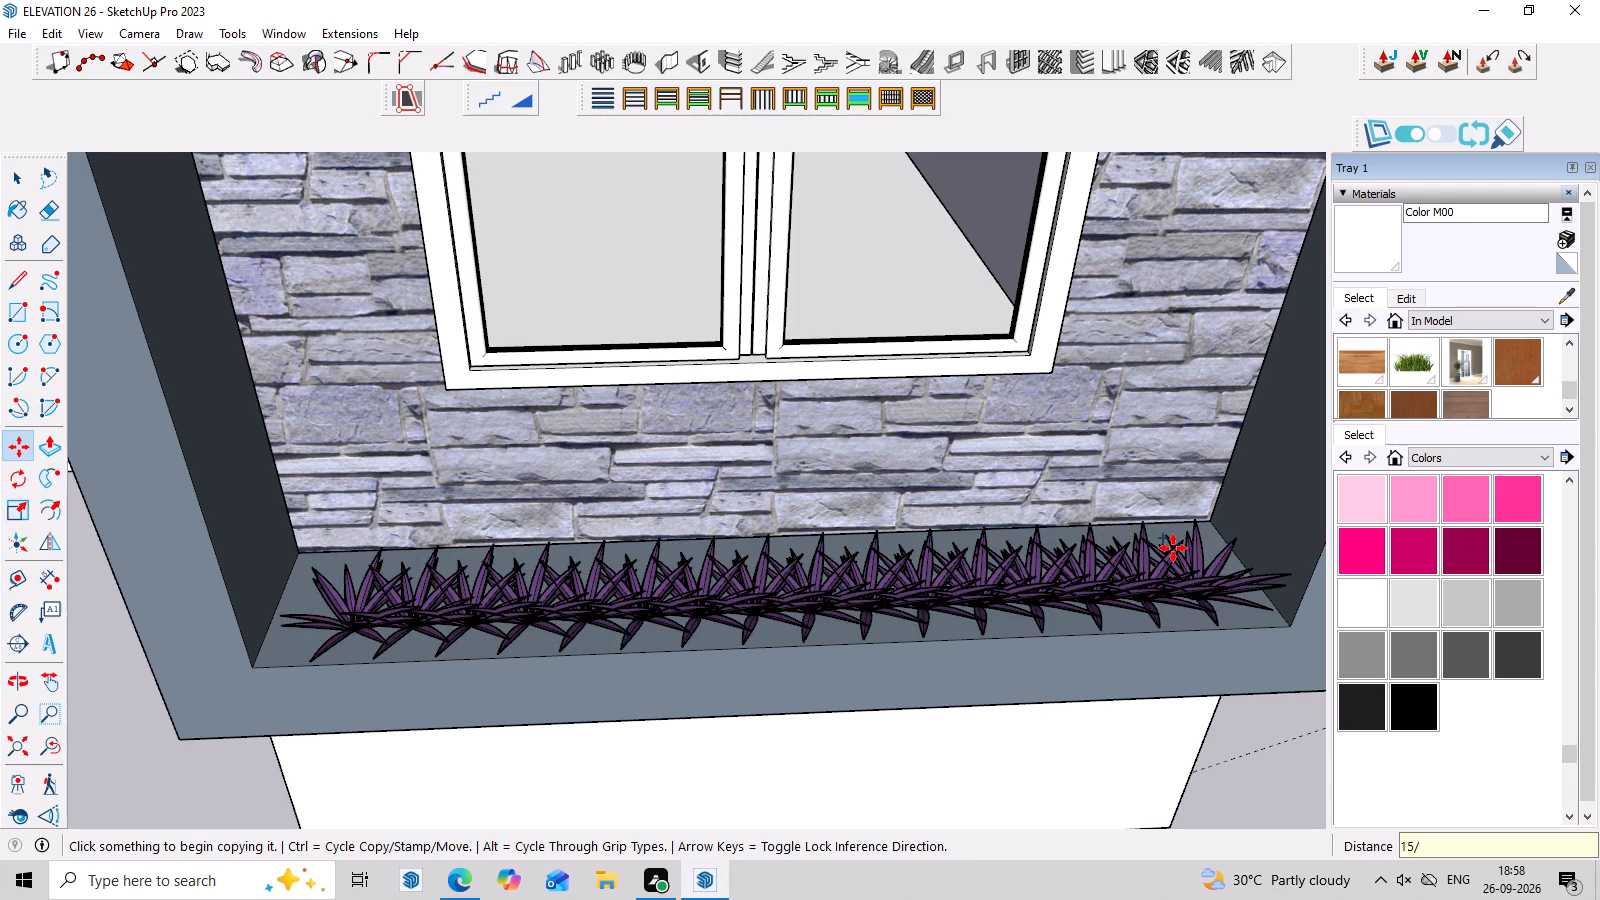
# Divide the distance between the two end maguey plants into 10 equal spacings filled with copies.
pyautogui.write('10/')
pyautogui.press('Return')
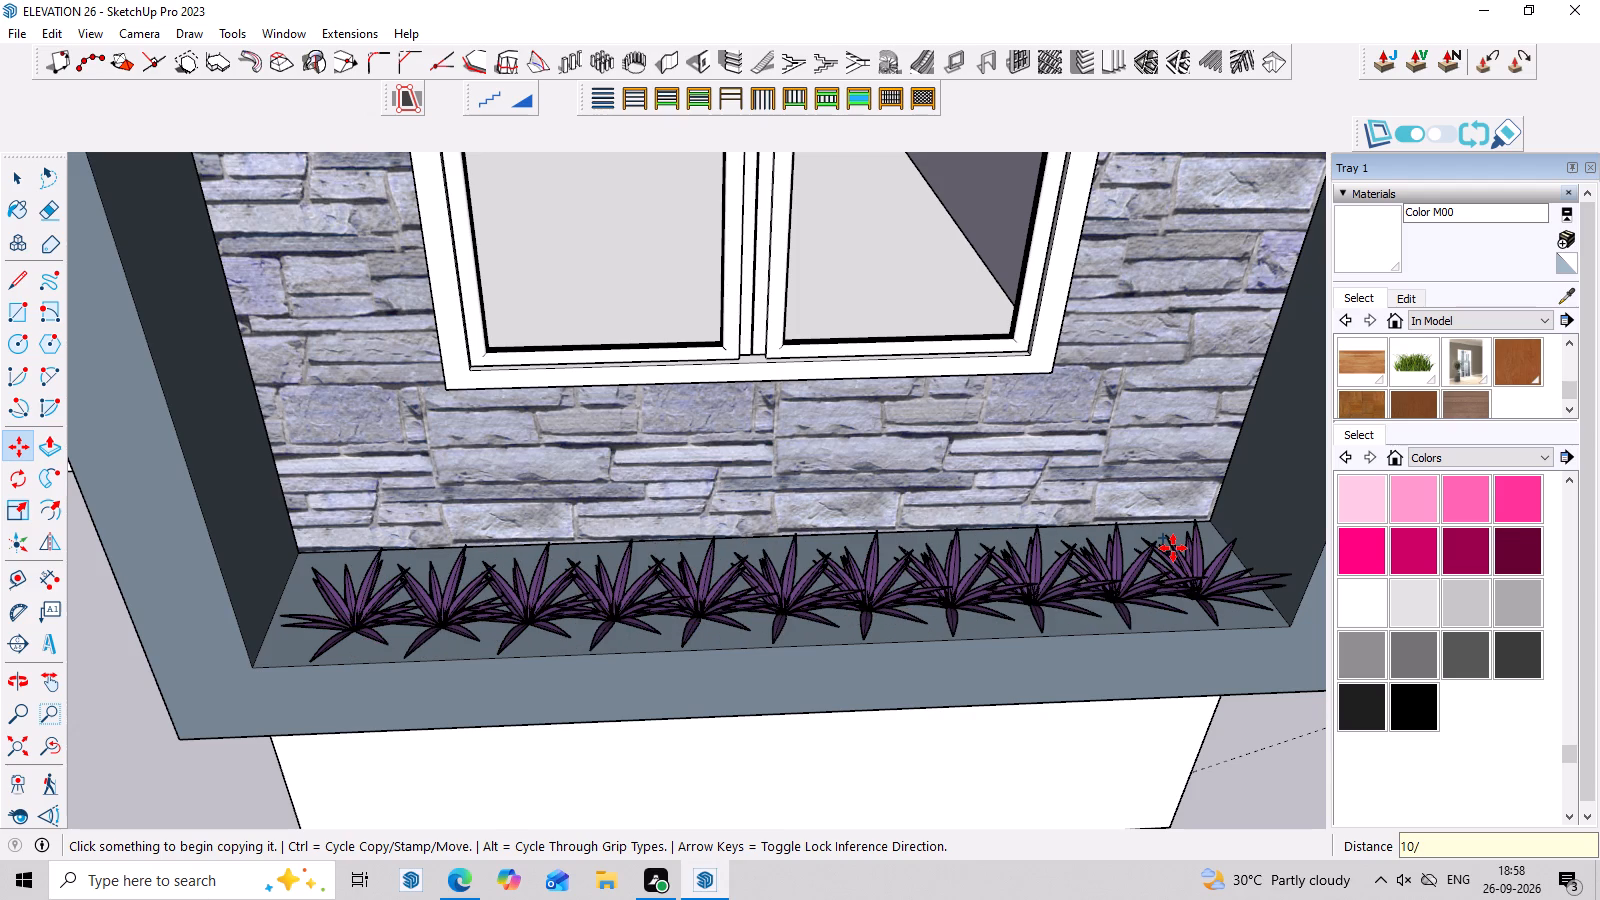
# Delete the spare maguey clump lying on the ground beside the house.
pyautogui.scroll(-8, 1022, 735)
pyautogui.moveTo(822, 760); pyautogui.dragTo(755, 493, button='middle')
pyautogui.scroll(-2, 800, 546)
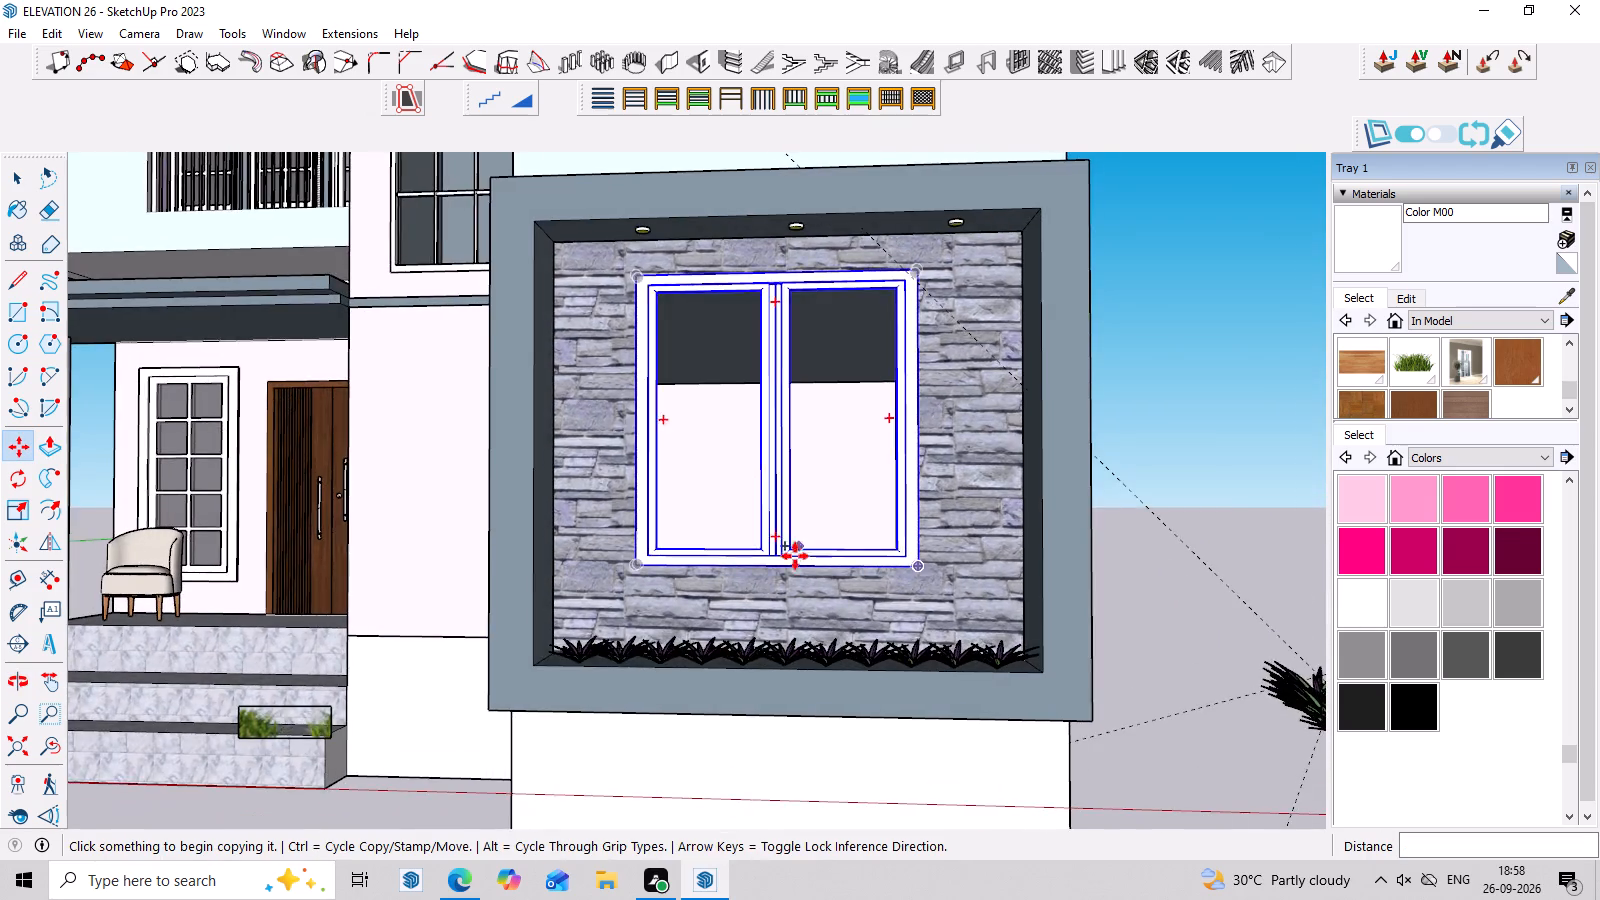
pyautogui.scroll(-2, 795, 556)
pyautogui.moveTo(960, 695); pyautogui.dragTo(1002, 759, button='middle')
pyautogui.scroll(3, 1068, 764)
pyautogui.press('space')
pyautogui.moveTo(1279, 585); pyautogui.dragTo(1196, 730)
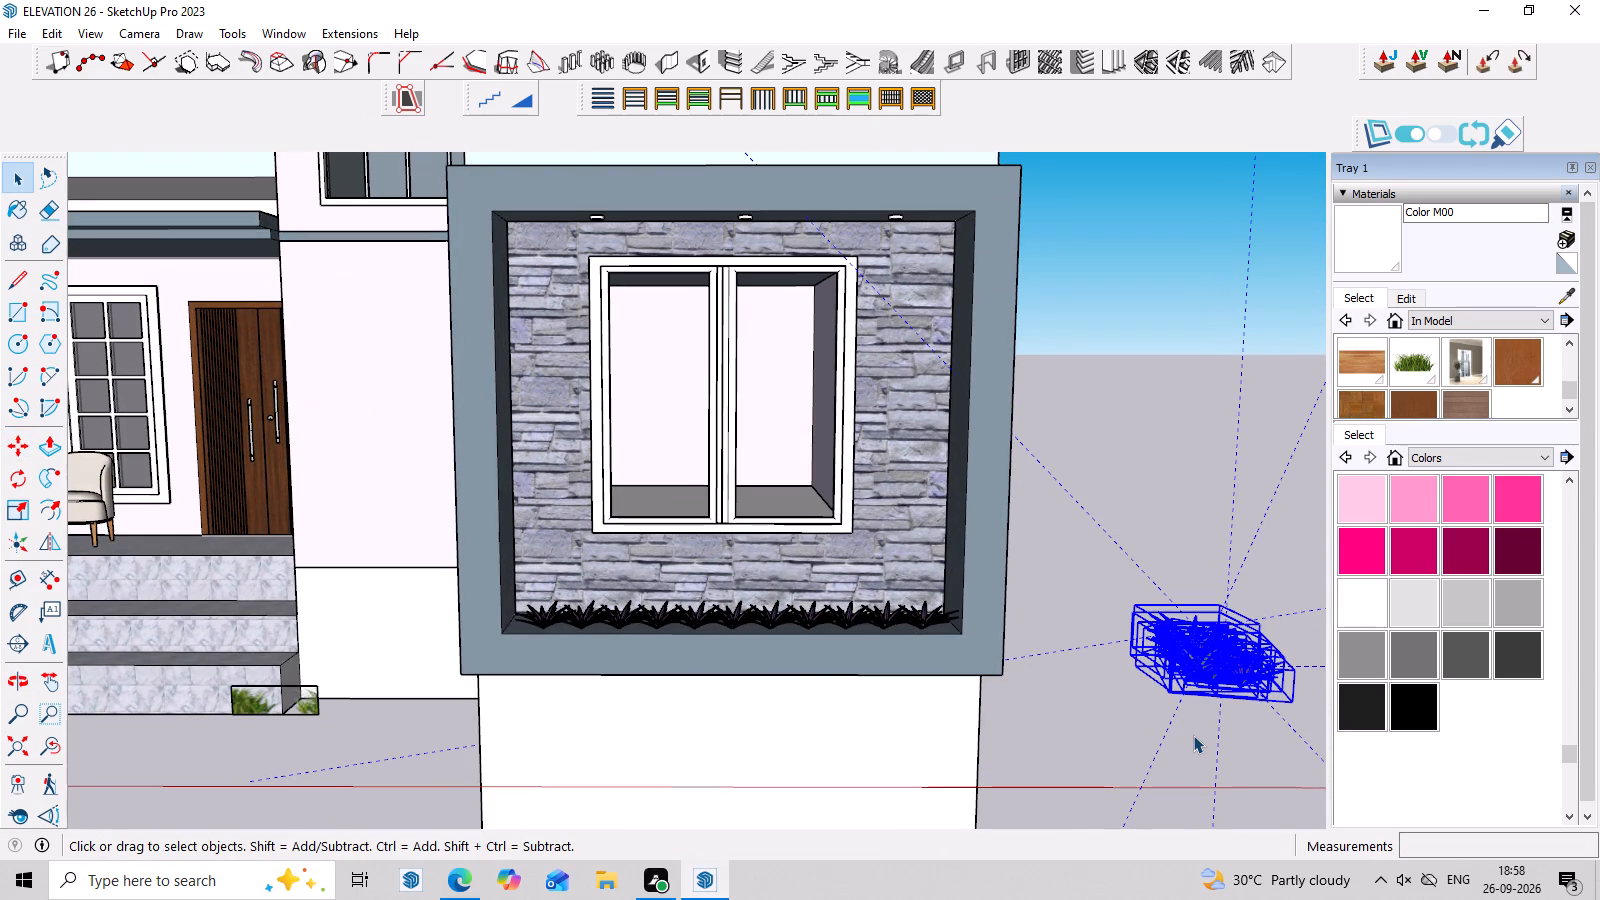
pyautogui.press('Delete')
# Delete the leftover wild-grass piece at the foot of the wall beside the entrance steps.
pyautogui.scroll(-7, 1187, 730)
pyautogui.moveTo(1155, 702); pyautogui.dragTo(1160, 685, button='middle')
pyautogui.scroll(7, 806, 679)
pyautogui.moveTo(676, 688); pyautogui.dragTo(505, 760)
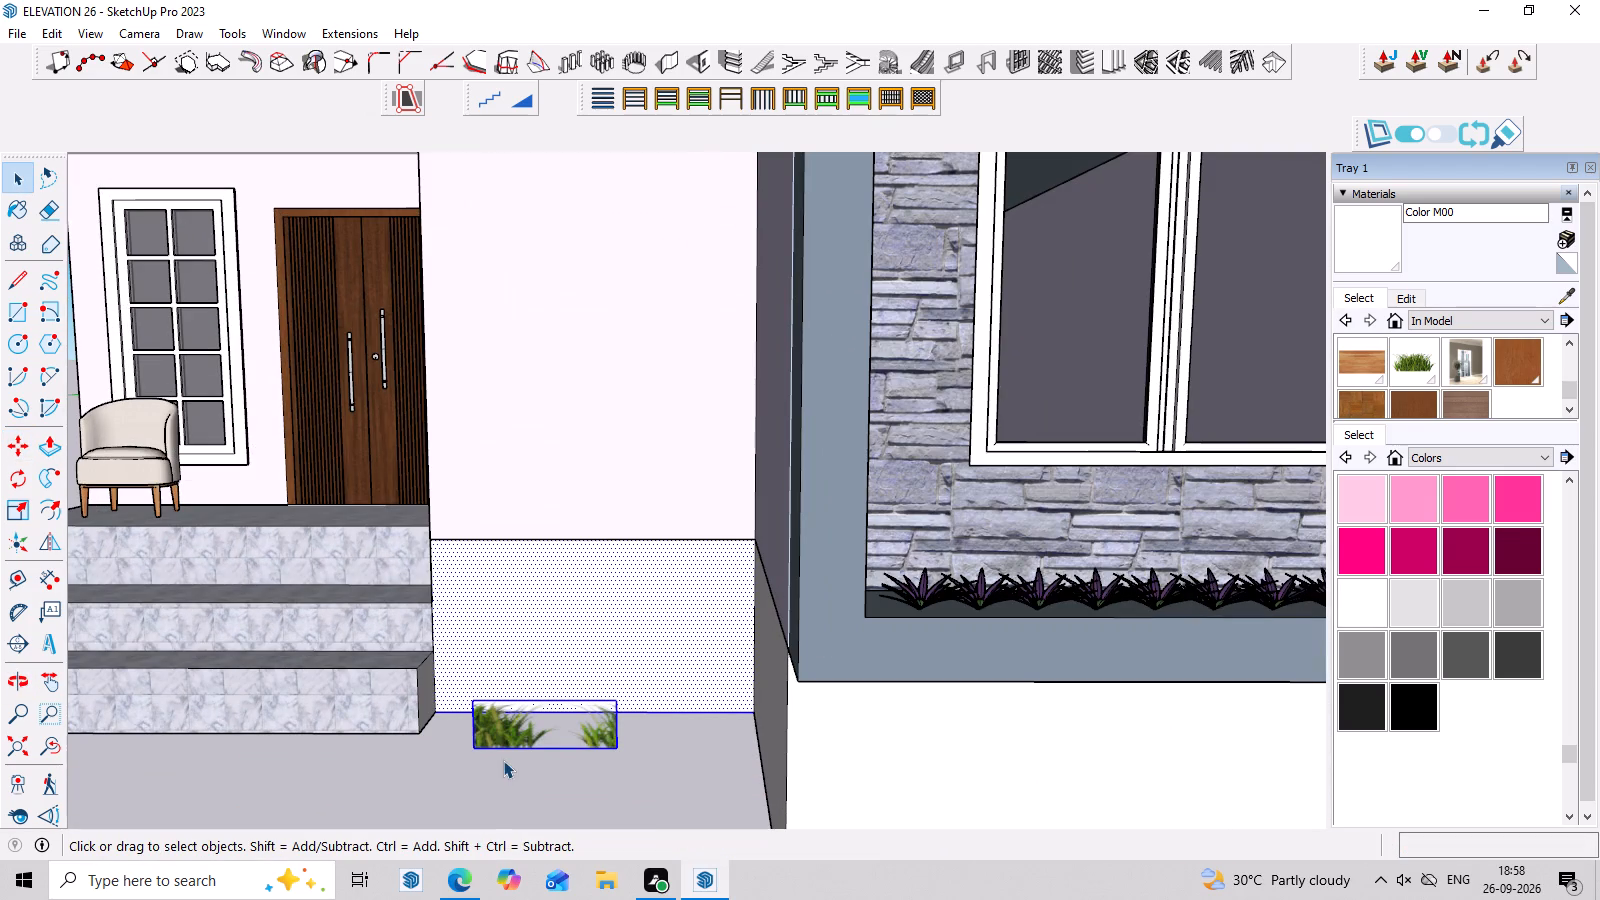
pyautogui.moveTo(663, 686); pyautogui.dragTo(518, 762)
pyautogui.press('space')
pyautogui.click(548, 750)
pyautogui.click(548, 740)
pyautogui.scroll(1, 570, 735)
pyautogui.press('Delete')
pyautogui.scroll(-7, 544, 781)
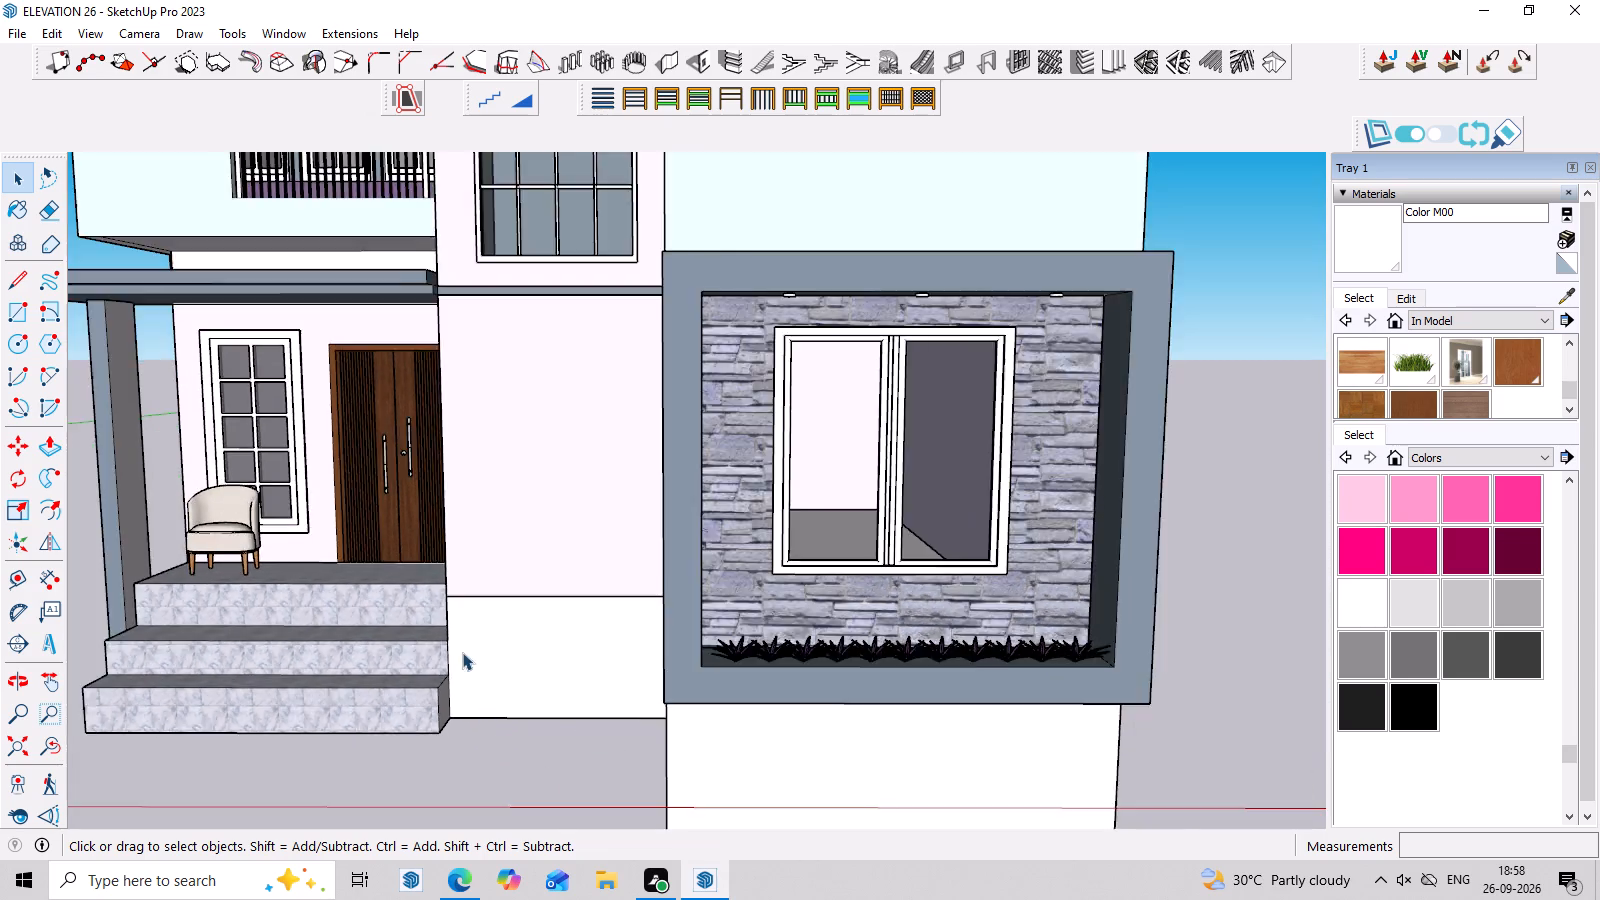
# Examine the planted window ledge and the whole house front from close, high and low views.
pyautogui.scroll(-8, 462, 652)
pyautogui.scroll(7, 708, 688)
pyautogui.moveTo(772, 708); pyautogui.dragTo(787, 775, button='middle')
pyautogui.scroll(3, 752, 705)
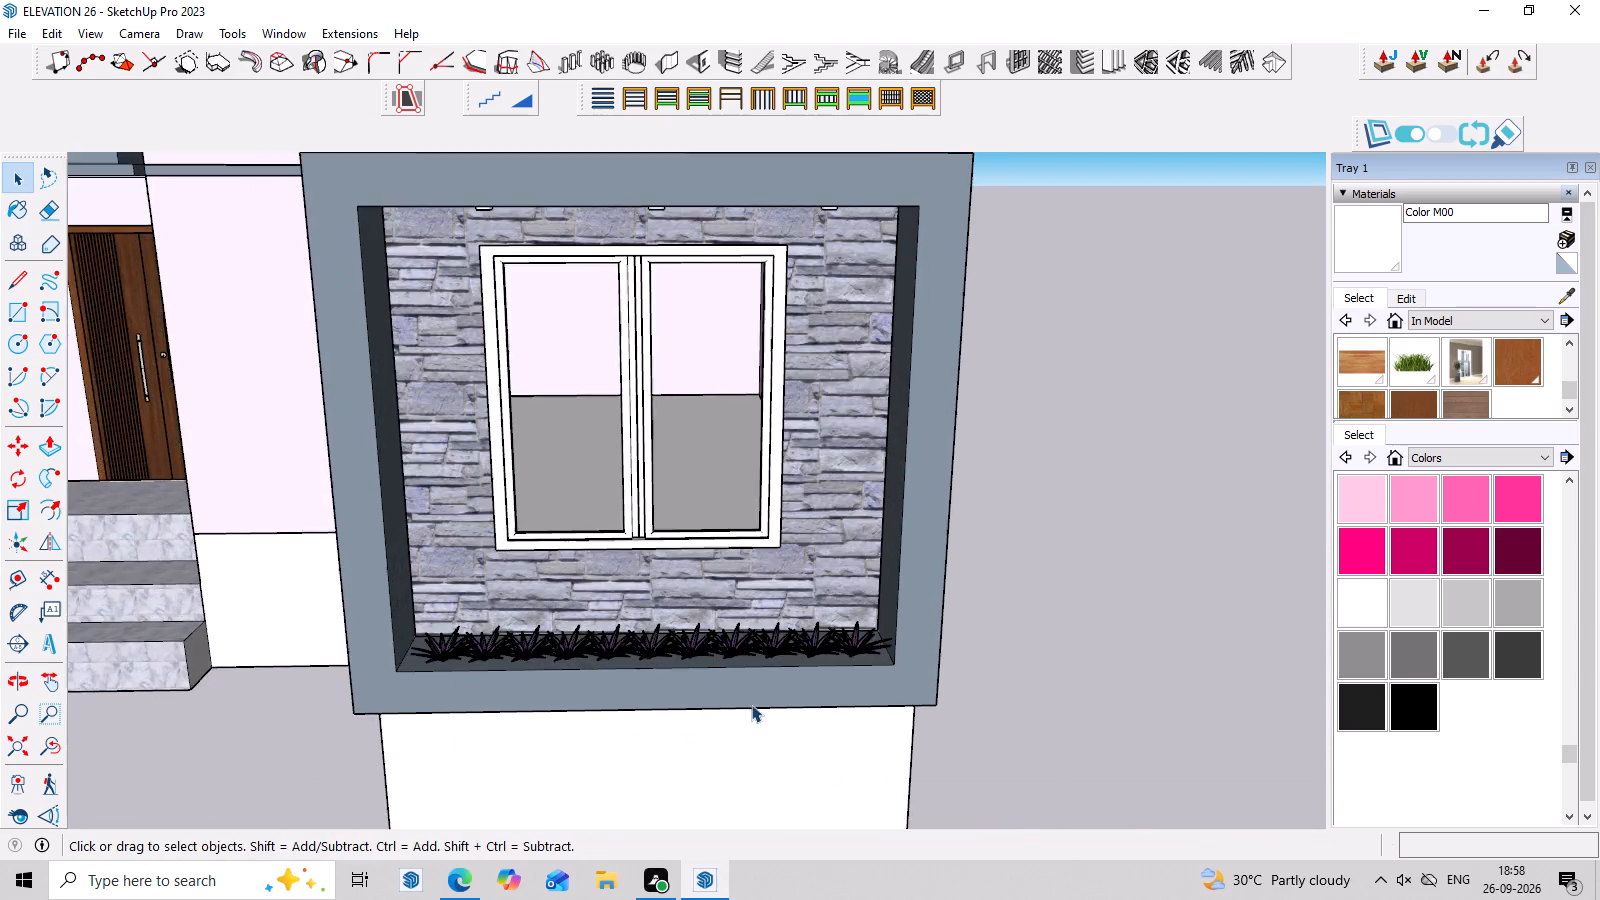
pyautogui.scroll(5, 751, 704)
pyautogui.moveTo(790, 677); pyautogui.dragTo(769, 558, button='middle')
pyautogui.scroll(1, 756, 536)
pyautogui.scroll(-11, 717, 514)
pyautogui.moveTo(885, 671); pyautogui.dragTo(922, 818, button='middle')
pyautogui.scroll(-7, 926, 642)
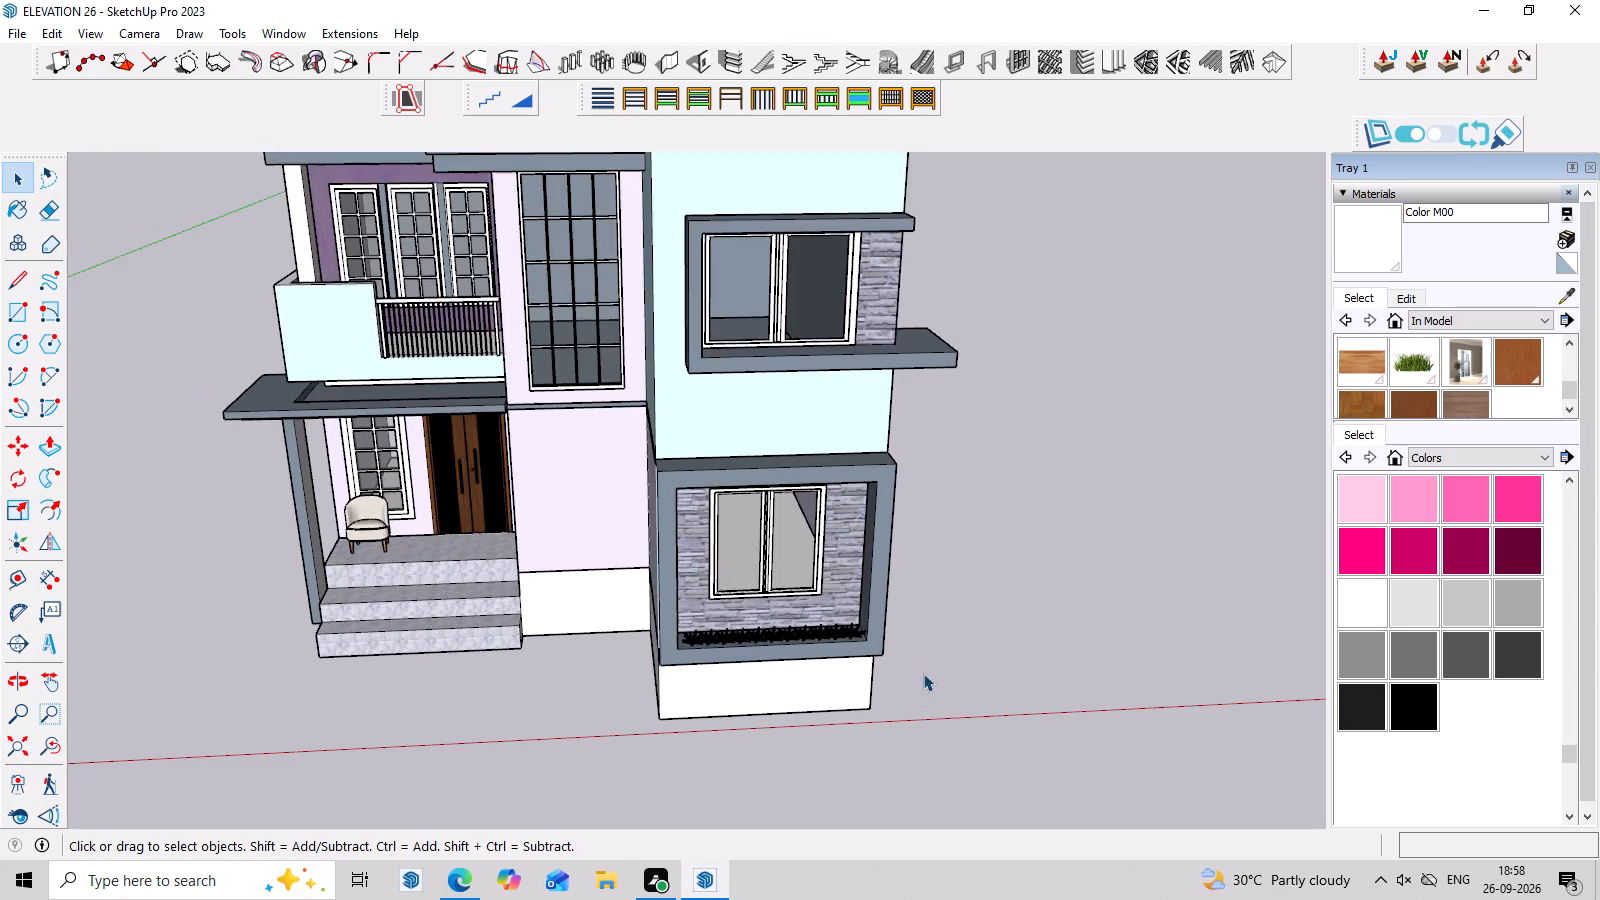
pyautogui.moveTo(923, 692); pyautogui.dragTo(896, 476, button='middle')
pyautogui.scroll(1, 803, 447)
pyautogui.scroll(-8, 726, 406)
pyautogui.scroll(7, 606, 229)
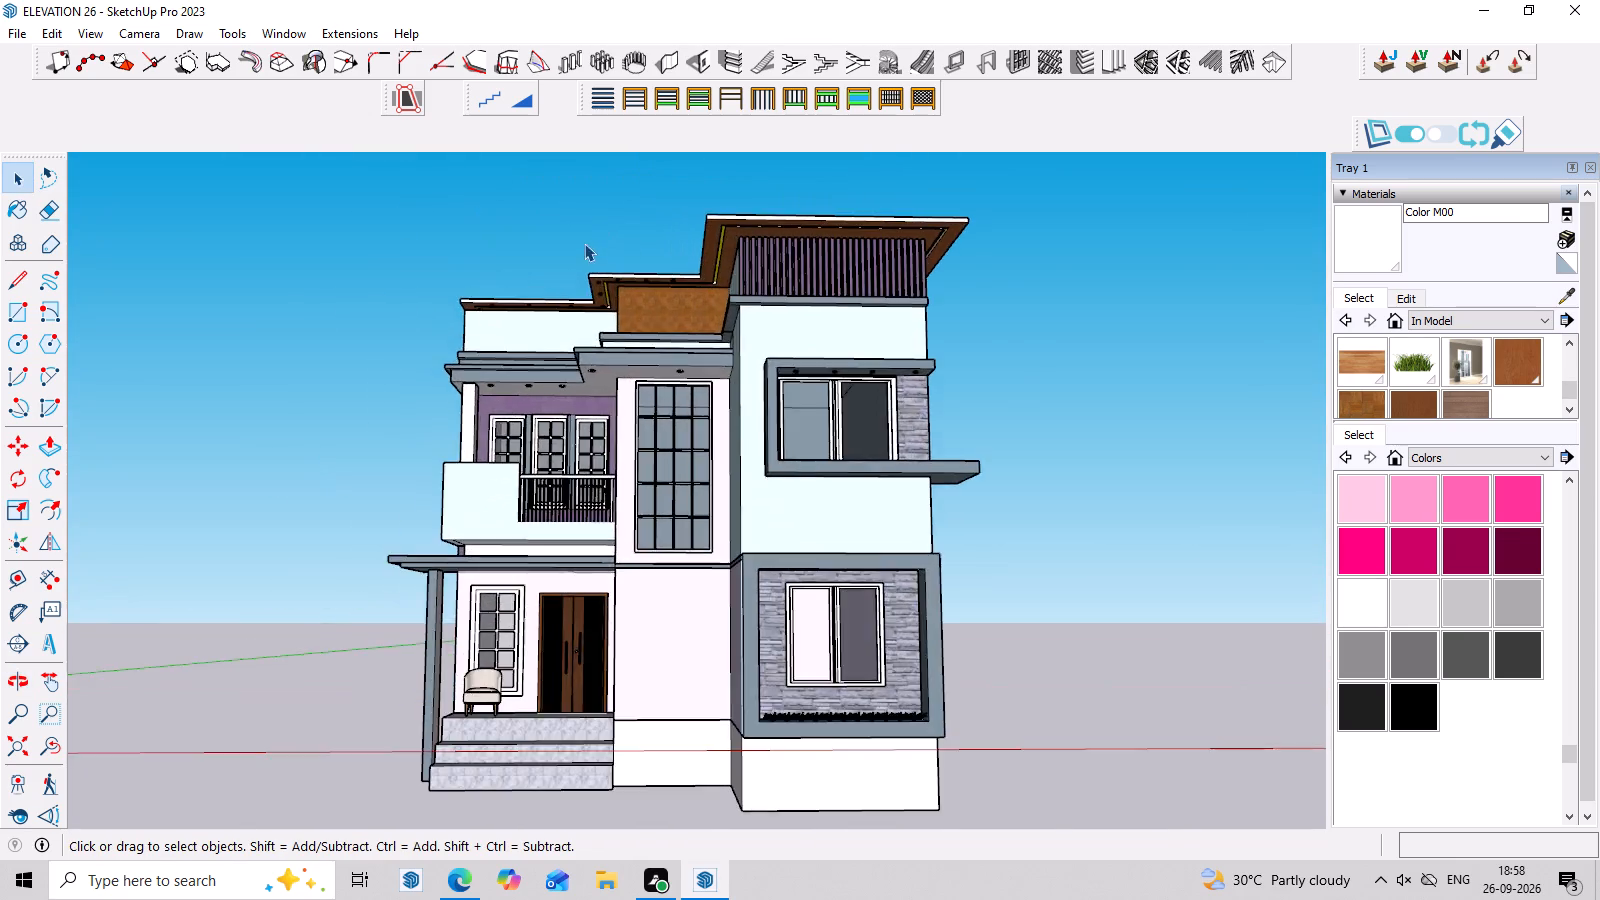
pyautogui.moveTo(585, 248); pyautogui.dragTo(597, 331, button='middle')
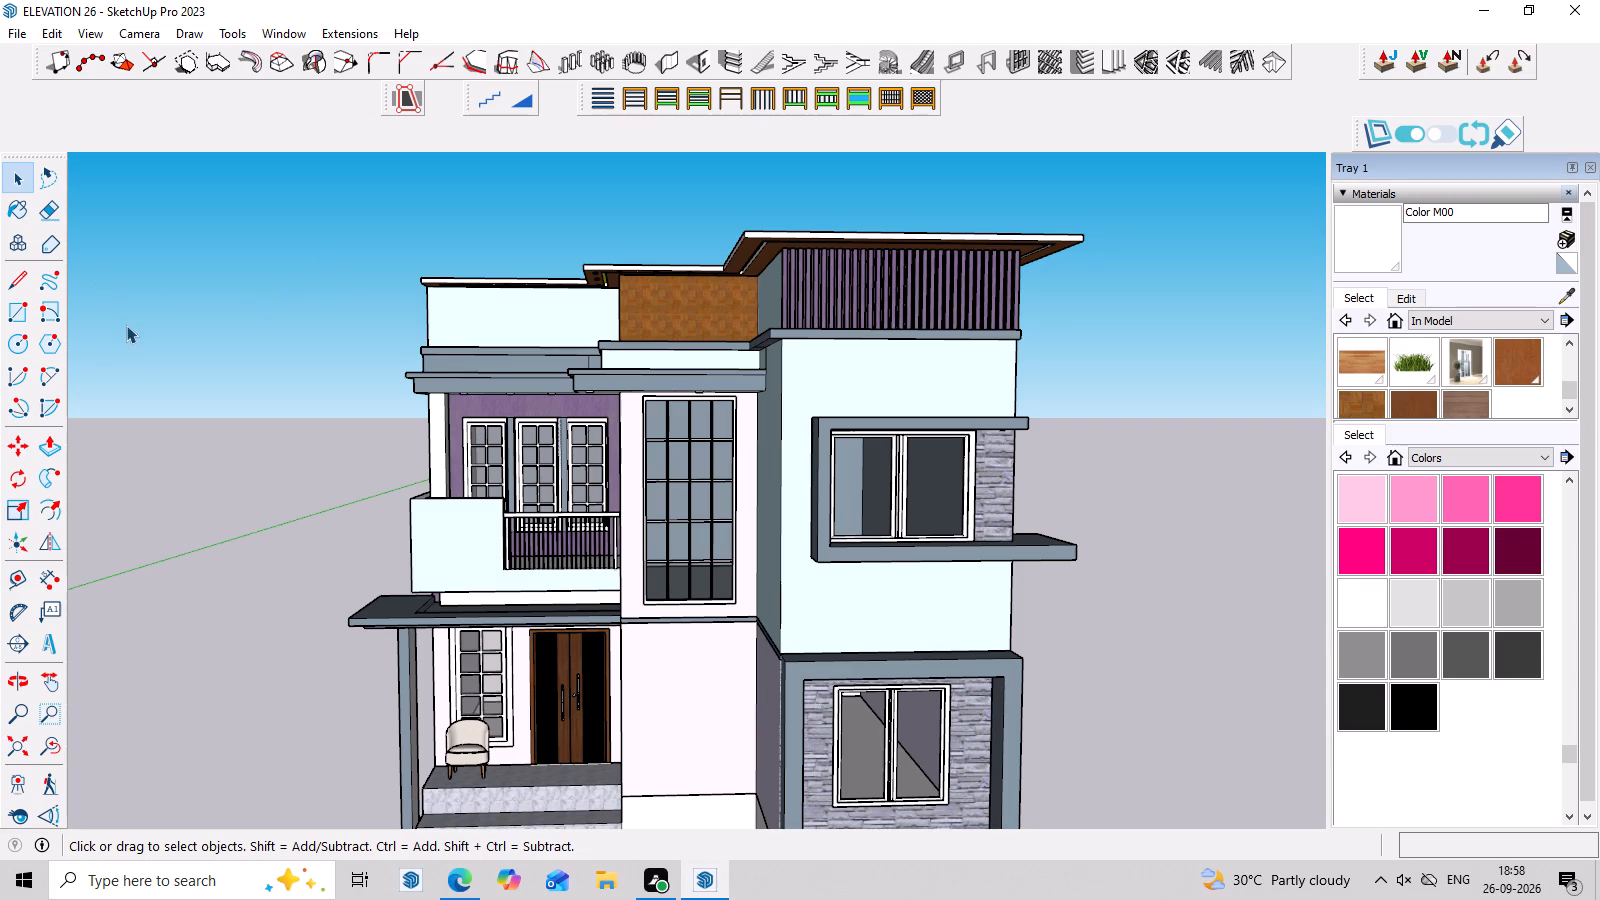
pyautogui.scroll(-5, 134, 325)
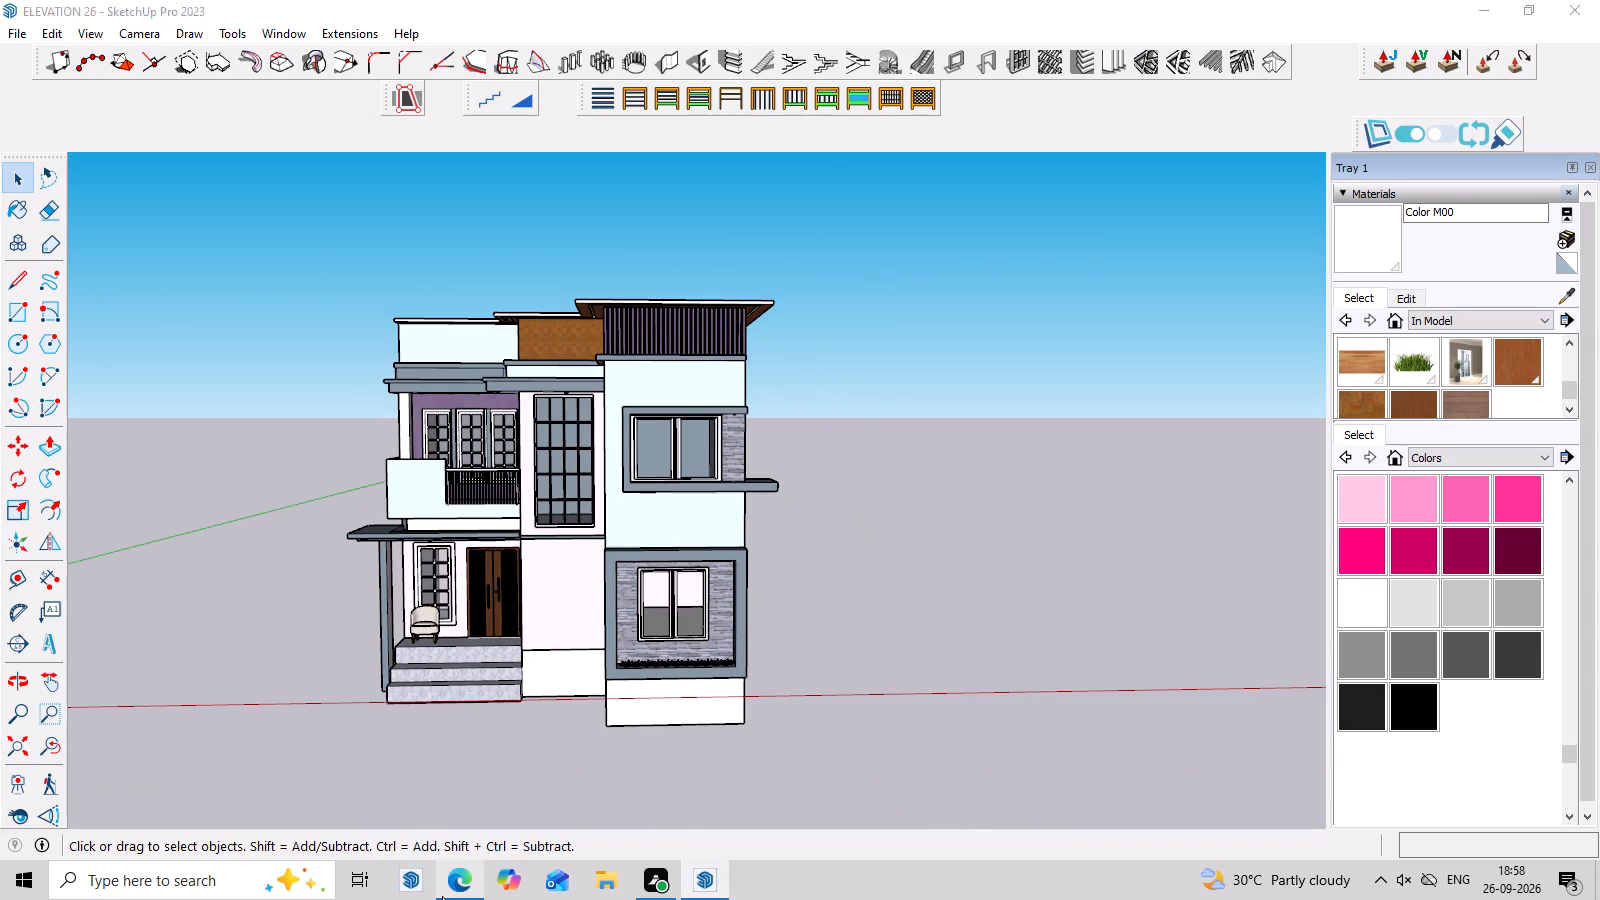
# Switch to 3D Warehouse in the browser and search the models for PLANTS.
pyautogui.click(442, 896)
pyautogui.click(680, 115)
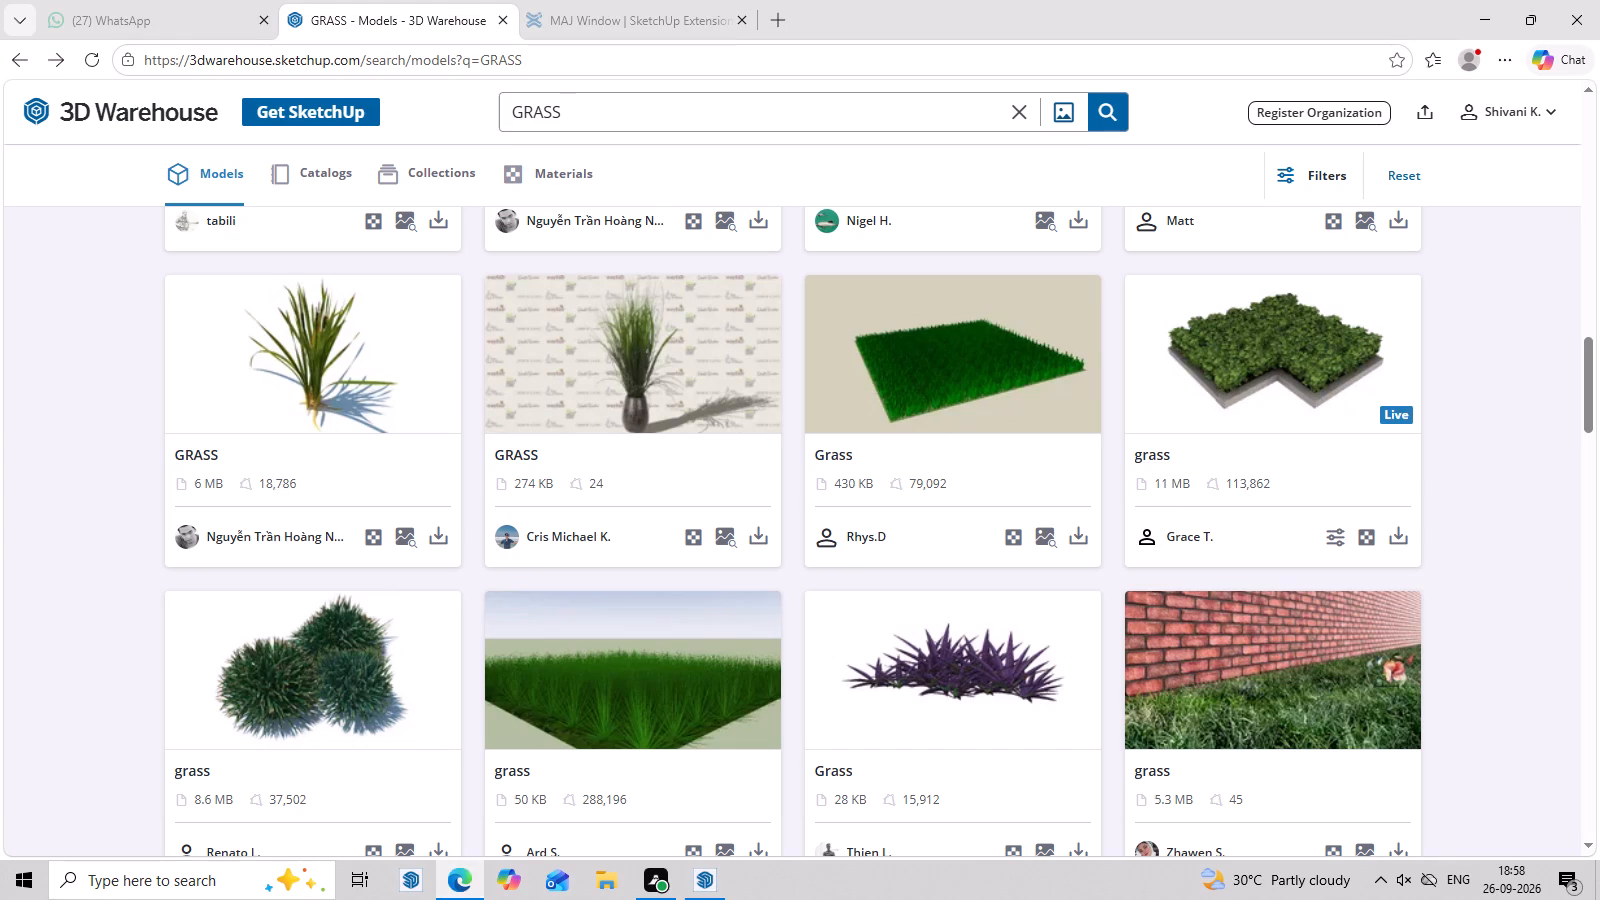
pyautogui.press('BackSpace')
pyautogui.press('BackSpace')
pyautogui.press('BackSpace')
pyautogui.press('BackSpace')
pyautogui.press('BackSpace')
pyautogui.press('BackSpace')
pyautogui.press('BackSpace')
pyautogui.press('BackSpace')
pyautogui.press('BackSpace')
pyautogui.press('BackSpace')
pyautogui.press('BackSpace')
pyautogui.press('BackSpace')
pyautogui.press('BackSpace')
pyautogui.press('BackSpace')
pyautogui.write('PLANTS')
pyautogui.press('Return')
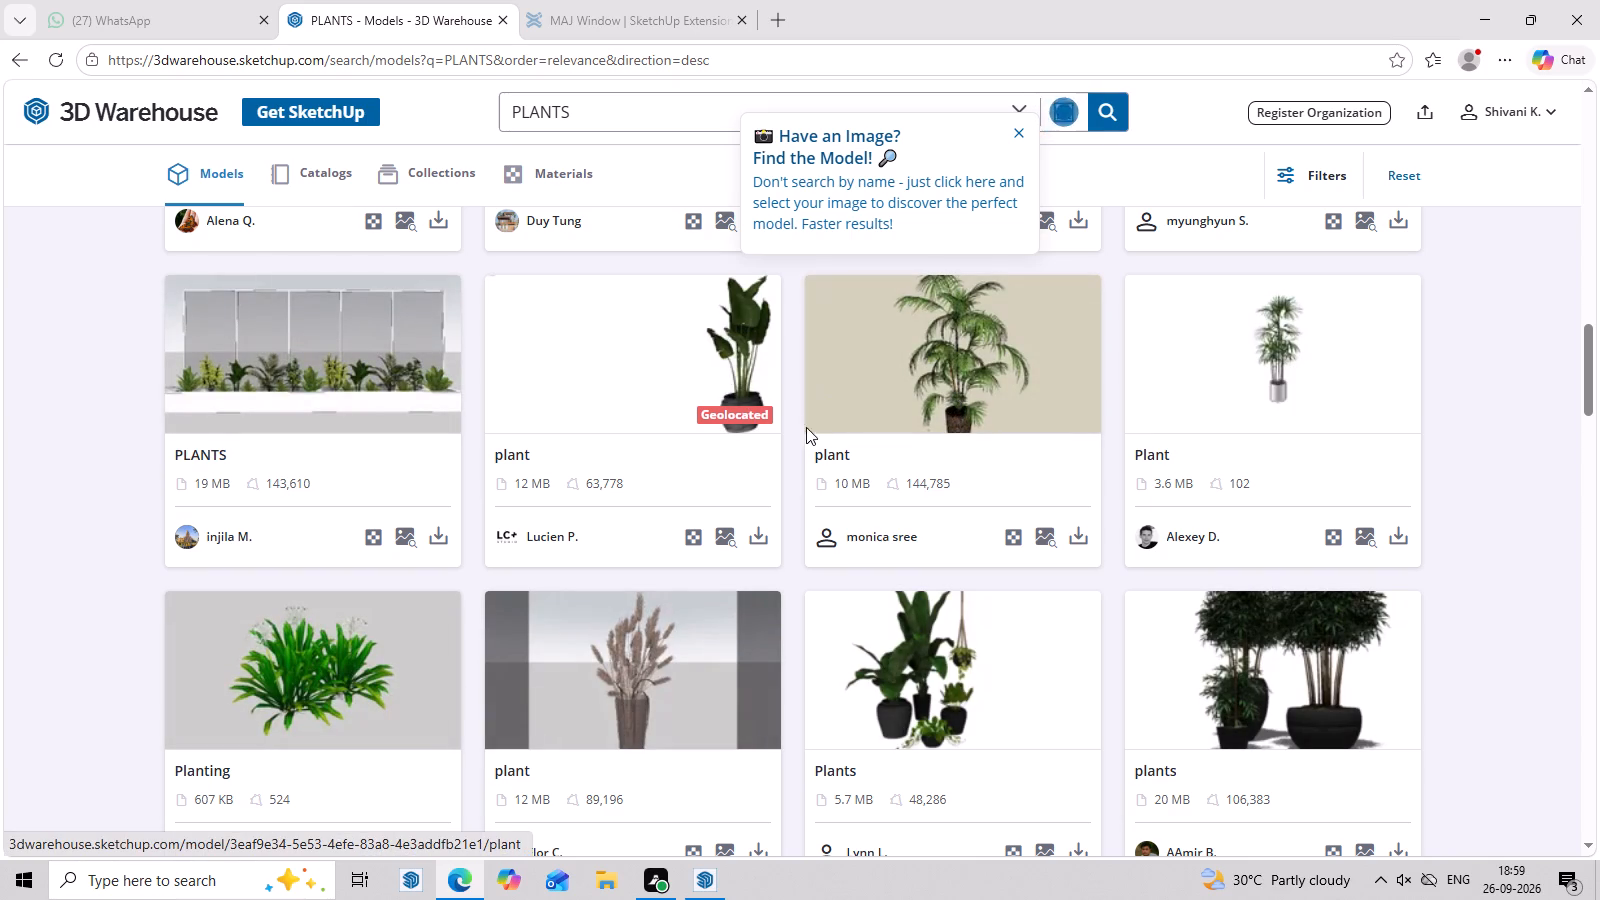
# Browse the plant models and download the tall potted palm named Plant as a SketchUp file.
pyautogui.scroll(-2, 923, 583)
pyautogui.scroll(-2, 582, 581)
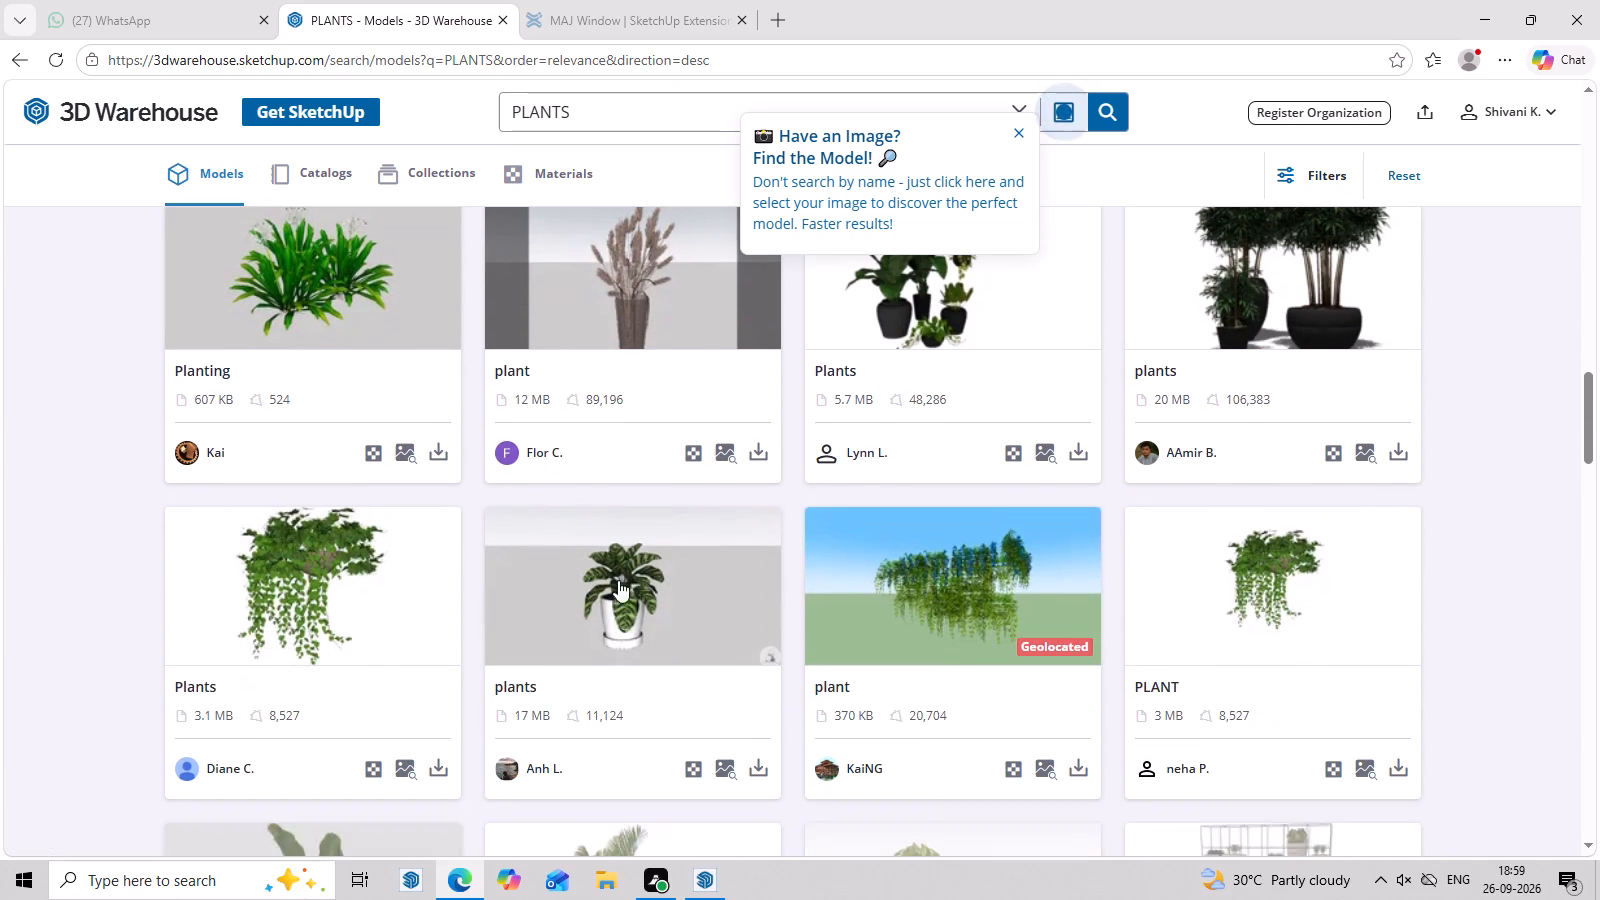
pyautogui.scroll(-3, 778, 608)
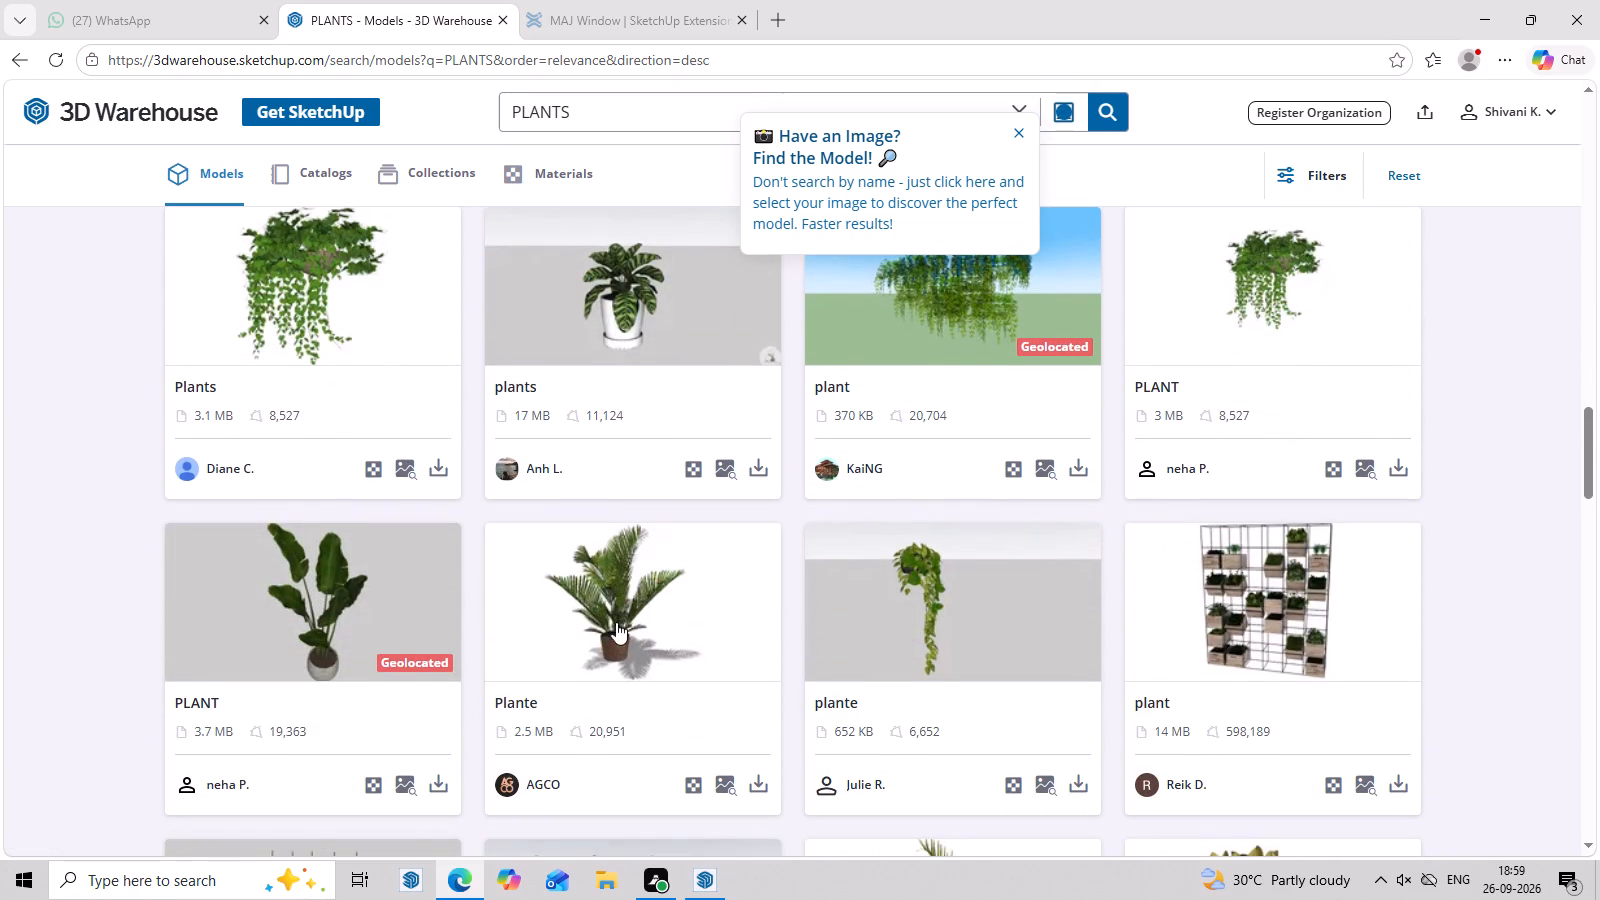
pyautogui.scroll(7, 651, 636)
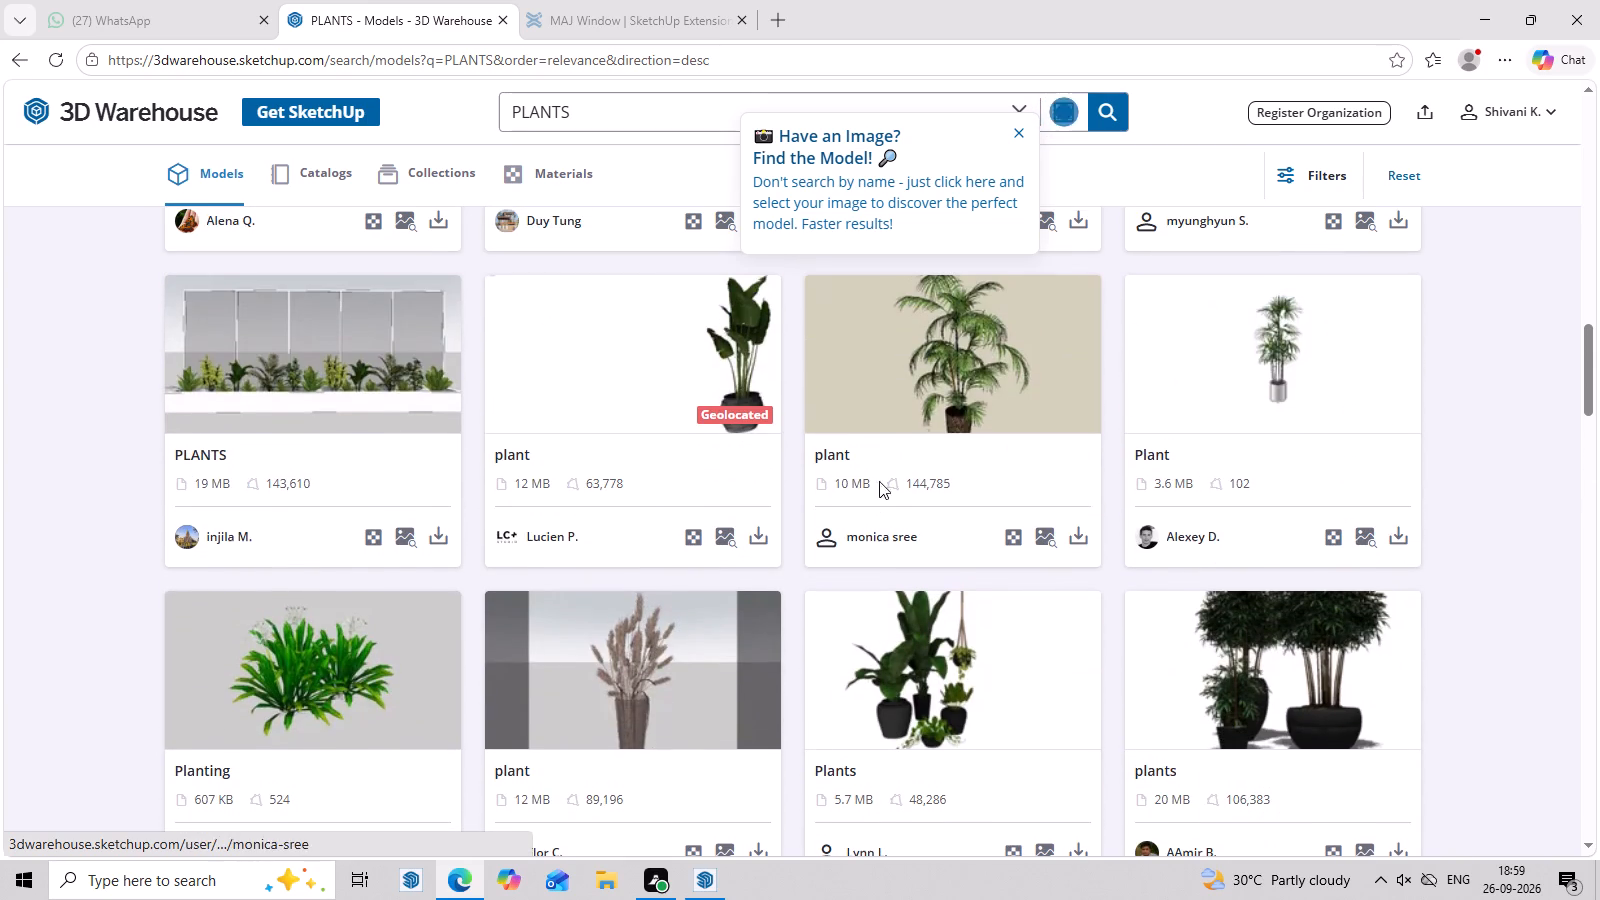
pyautogui.click(1261, 330)
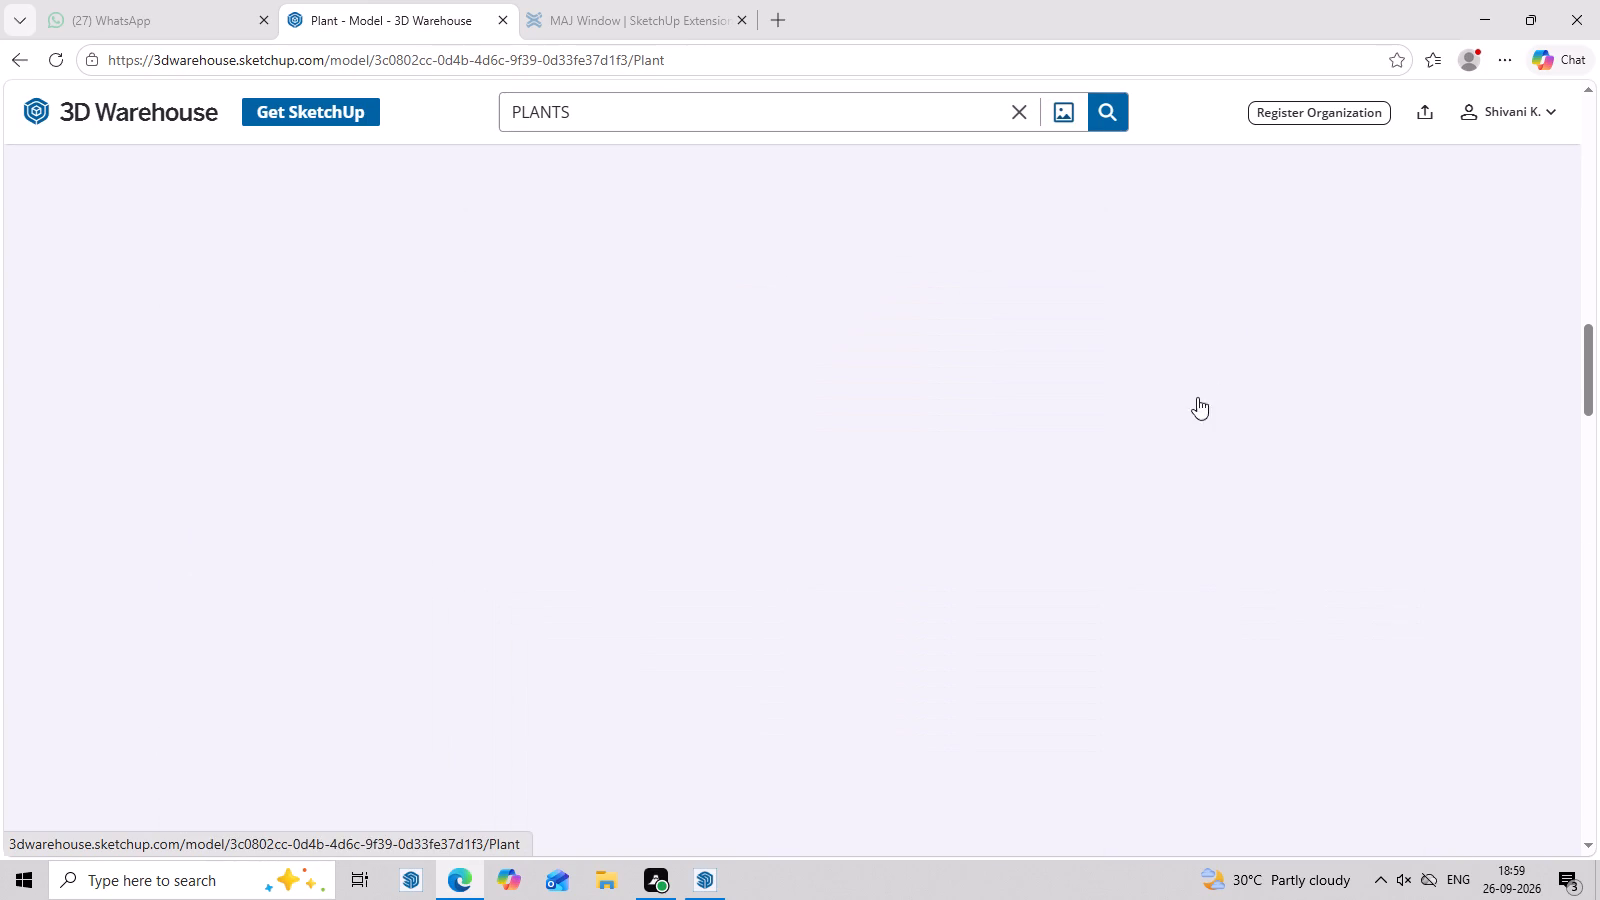
pyautogui.click(1271, 373)
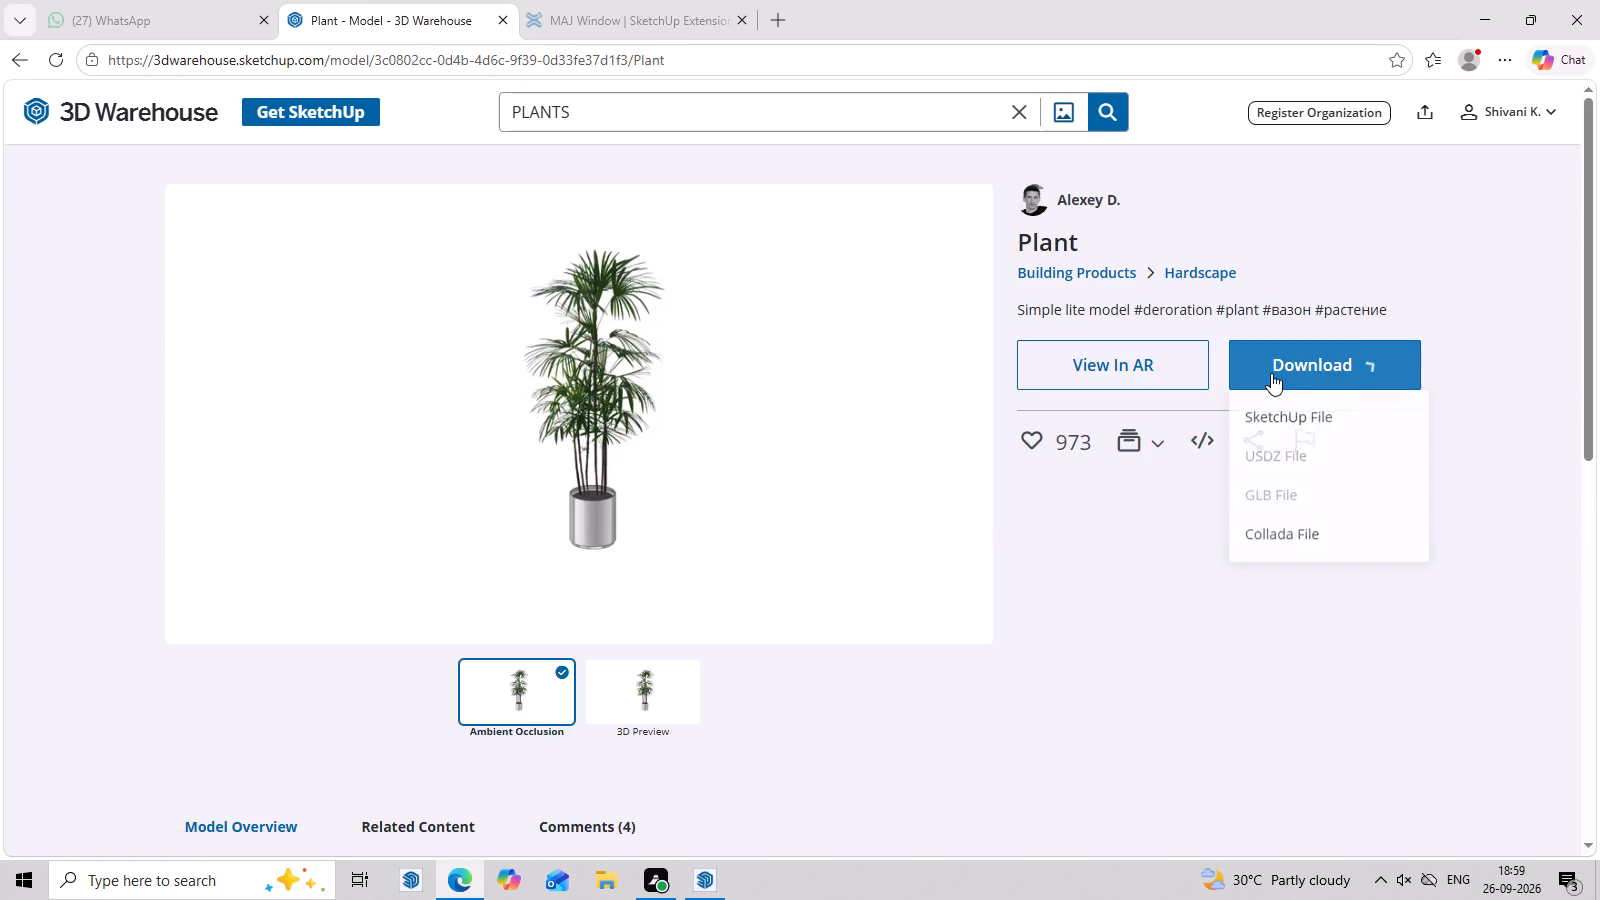
pyautogui.click(1271, 416)
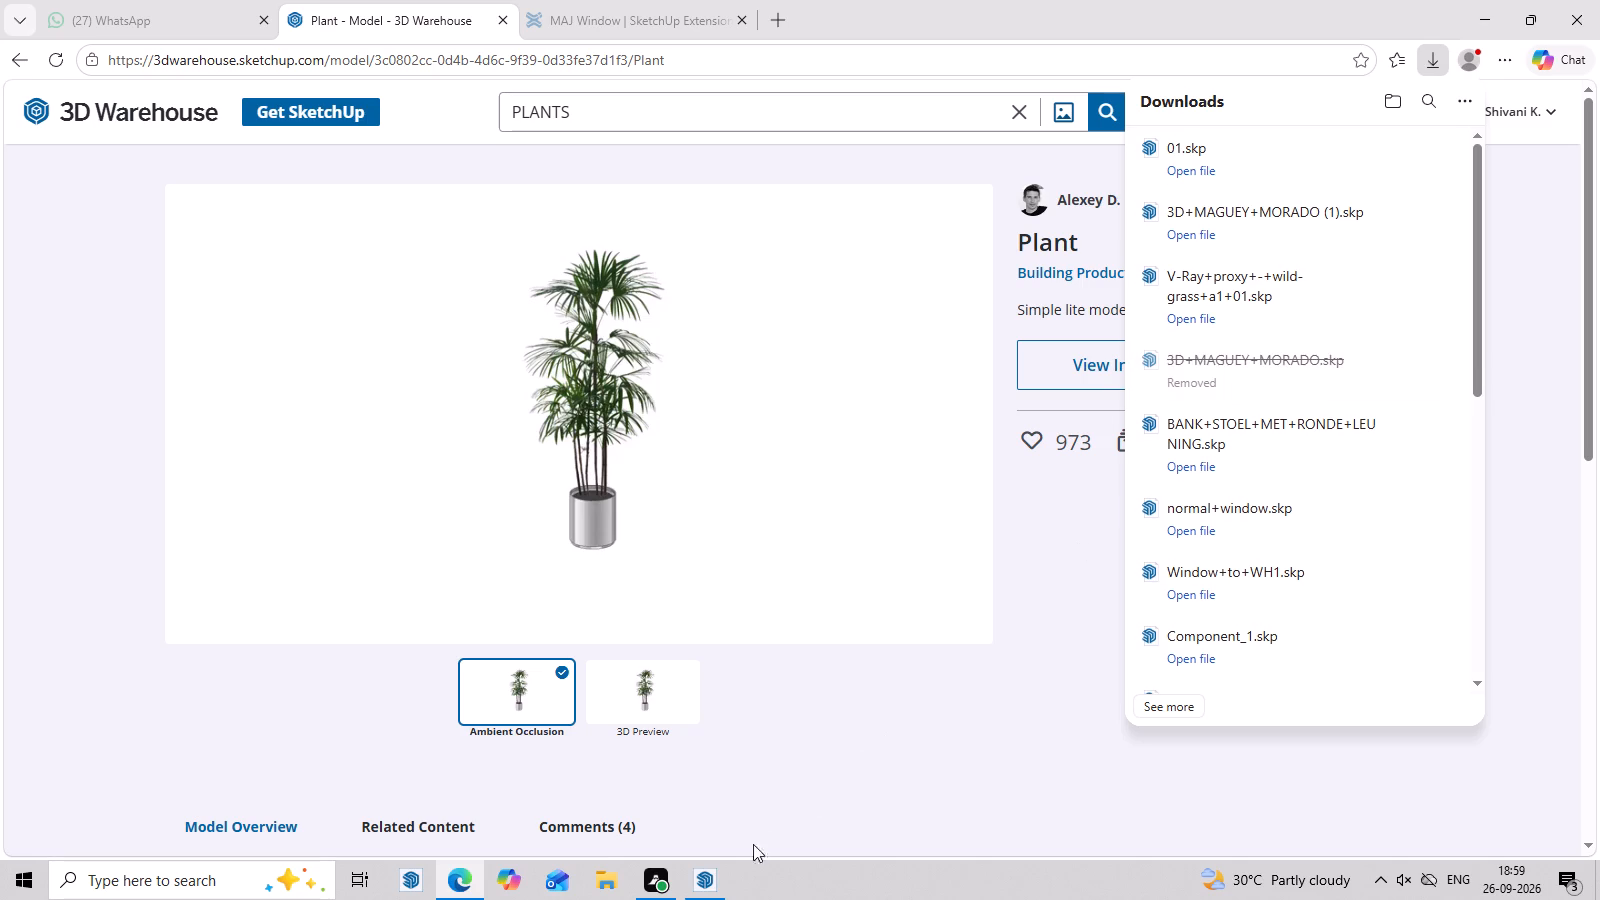
# Import the downloaded potted palm file 01 into ELEVATION 26 and place it on the ground beside the entrance steps.
pyautogui.click(717, 882)
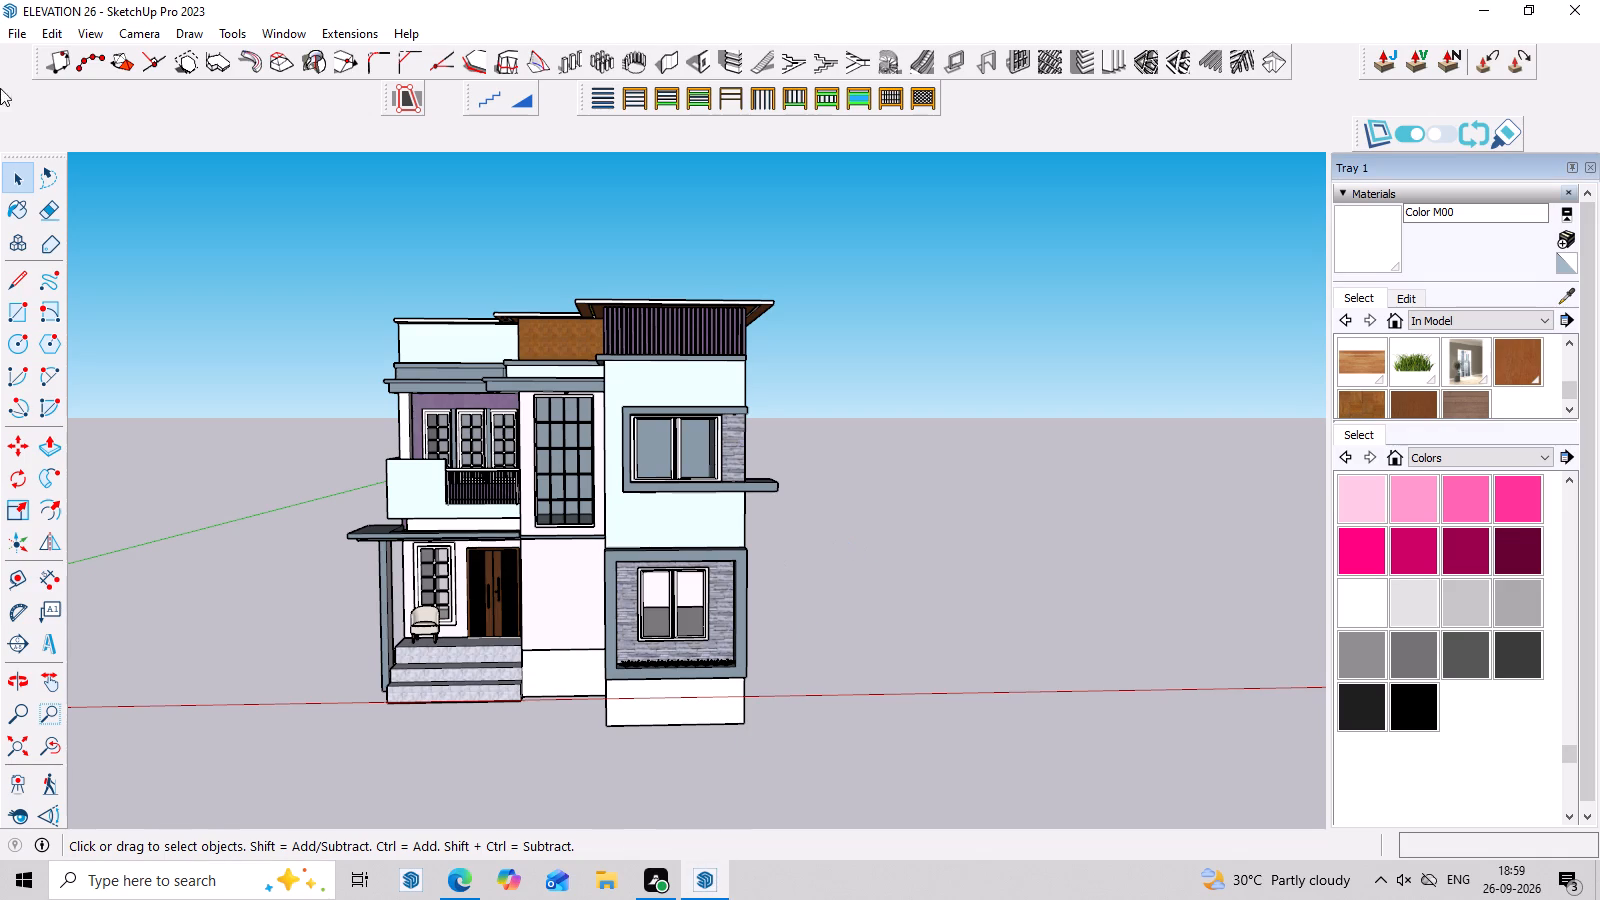
pyautogui.click(14, 41)
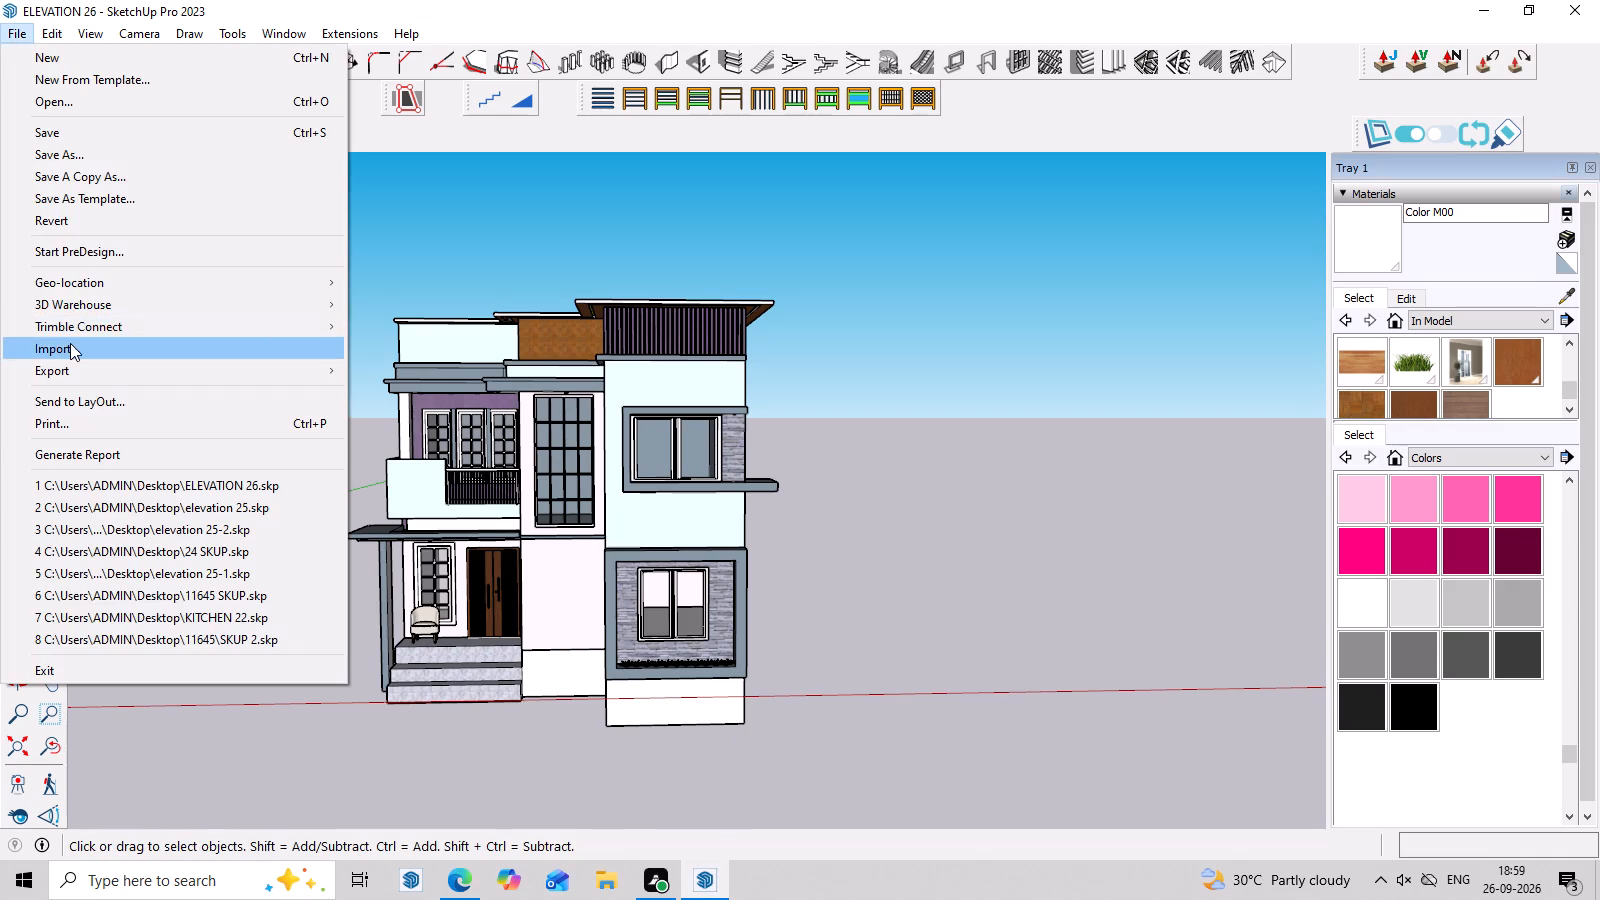
pyautogui.click(70, 343)
pyautogui.click(242, 190)
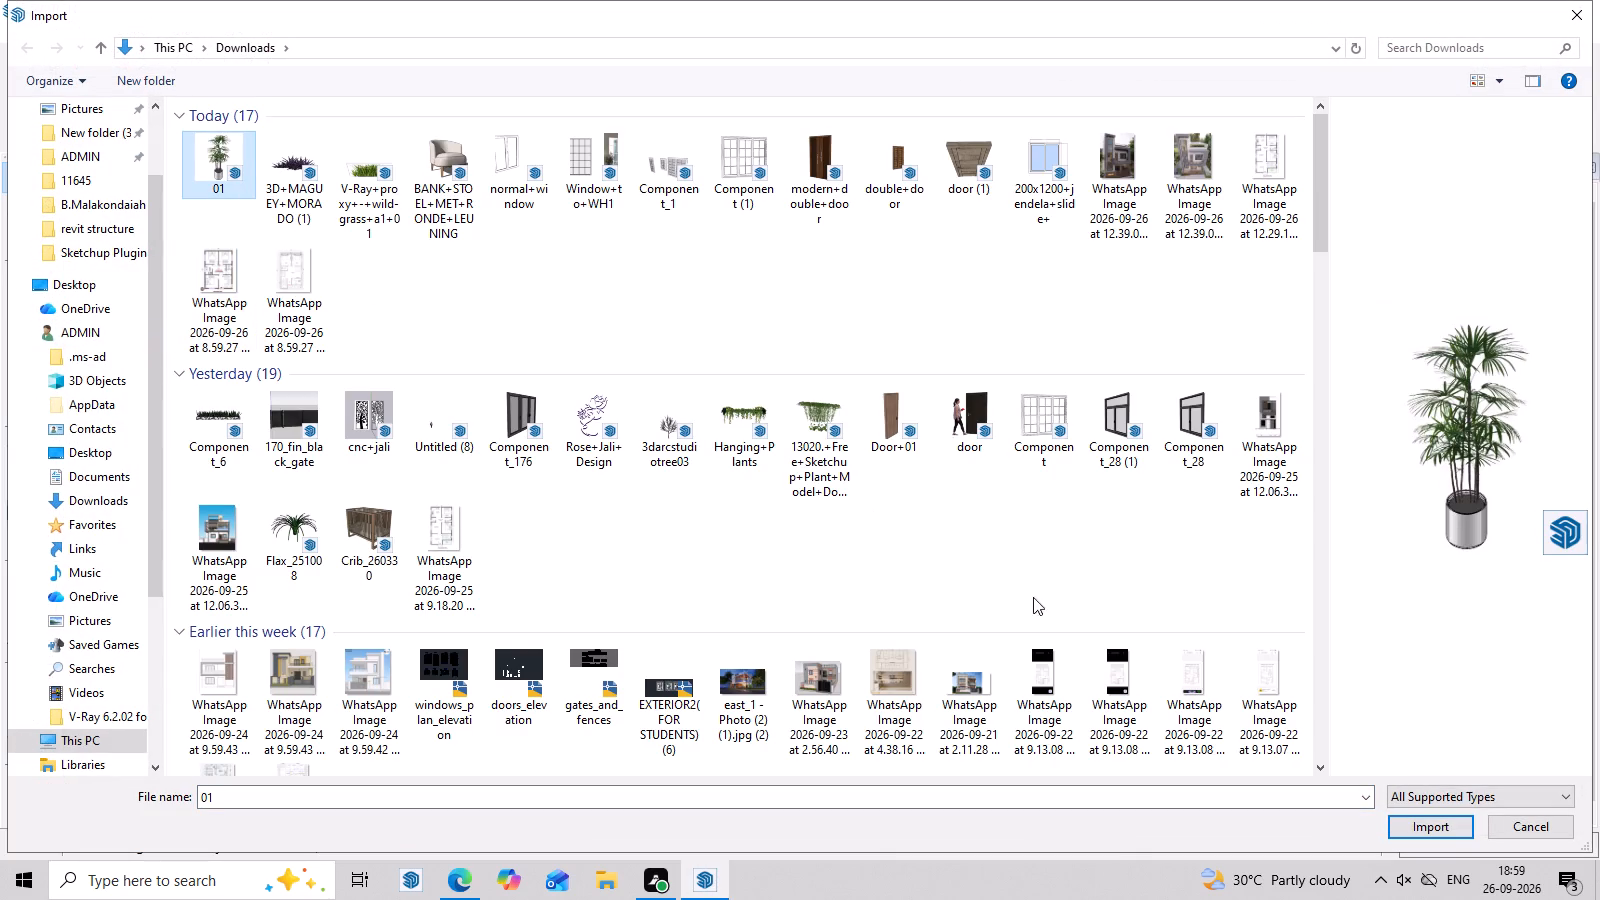
pyautogui.click(1434, 825)
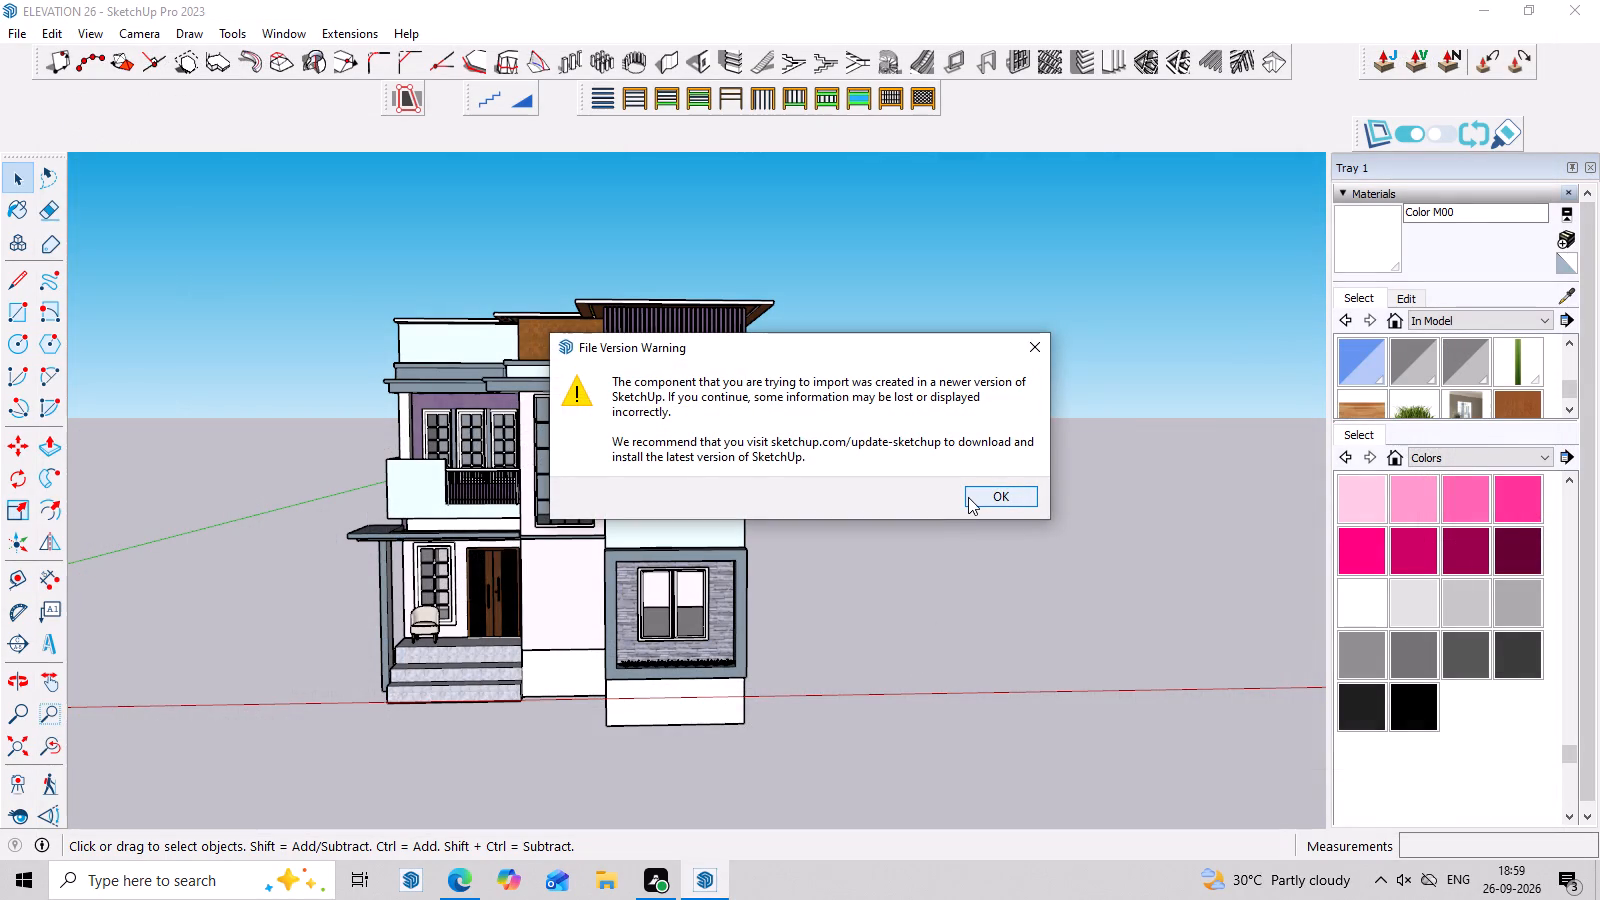
pyautogui.click(968, 497)
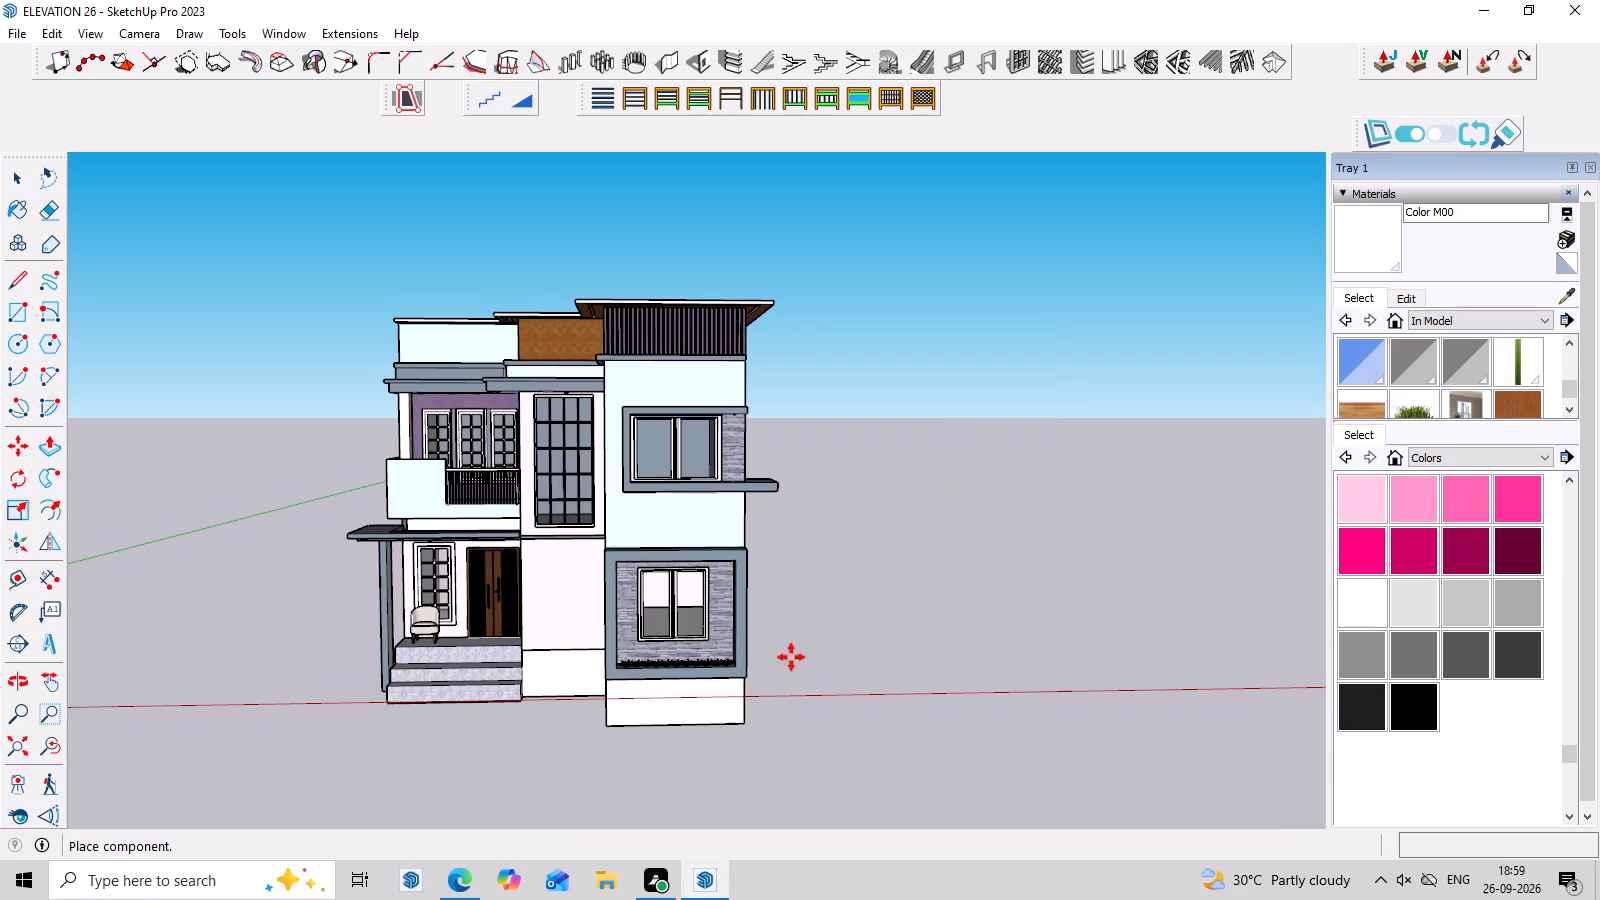
pyautogui.click(547, 717)
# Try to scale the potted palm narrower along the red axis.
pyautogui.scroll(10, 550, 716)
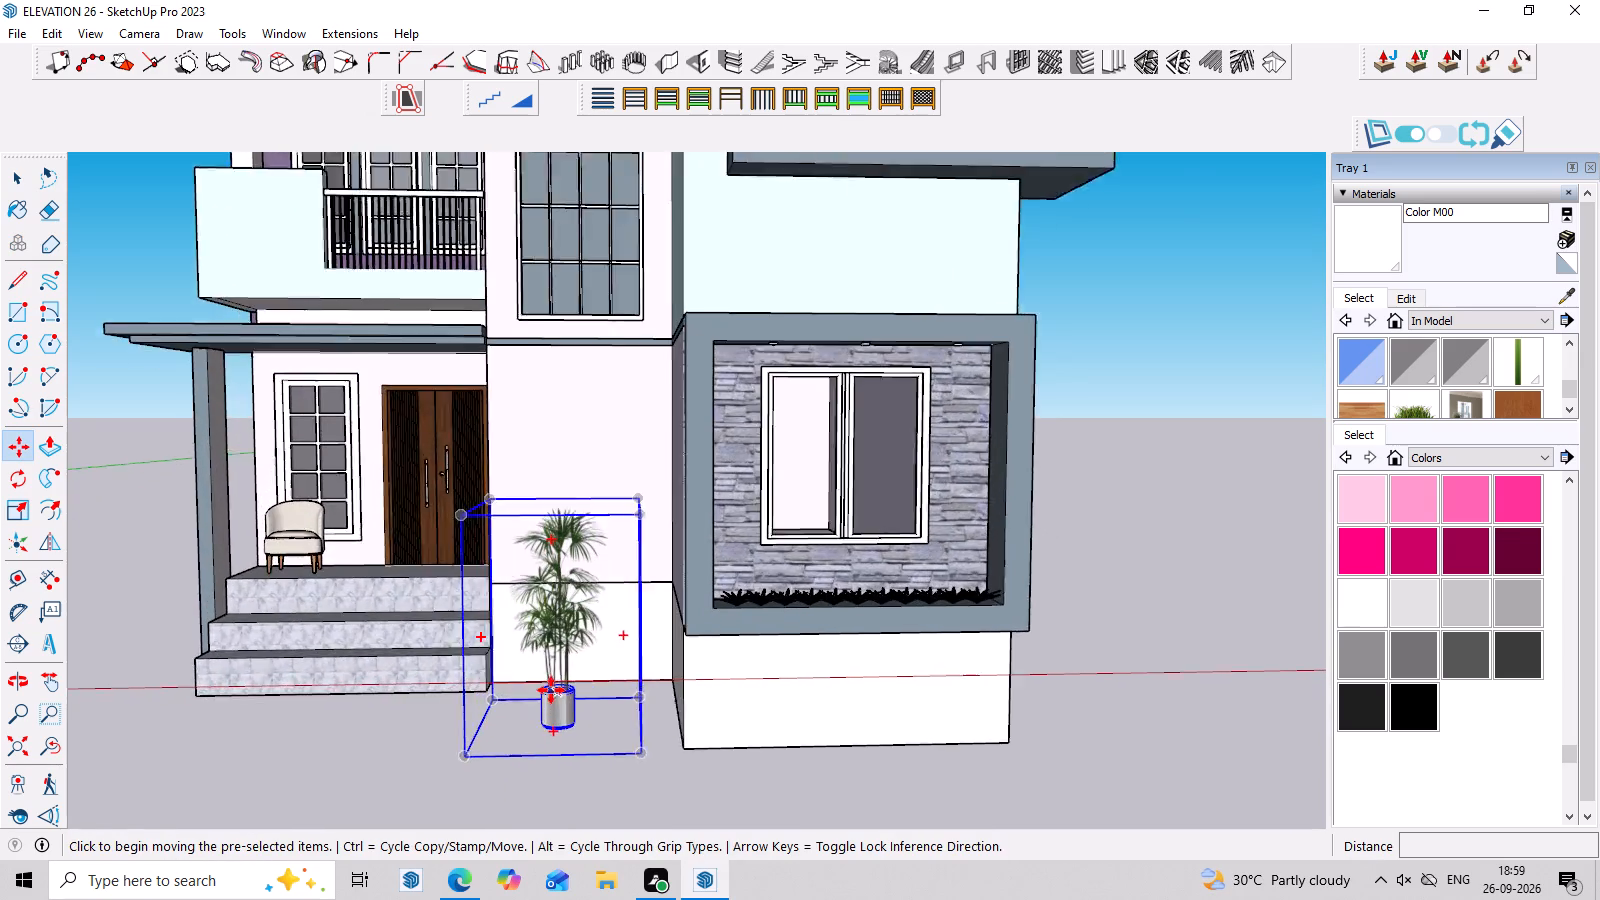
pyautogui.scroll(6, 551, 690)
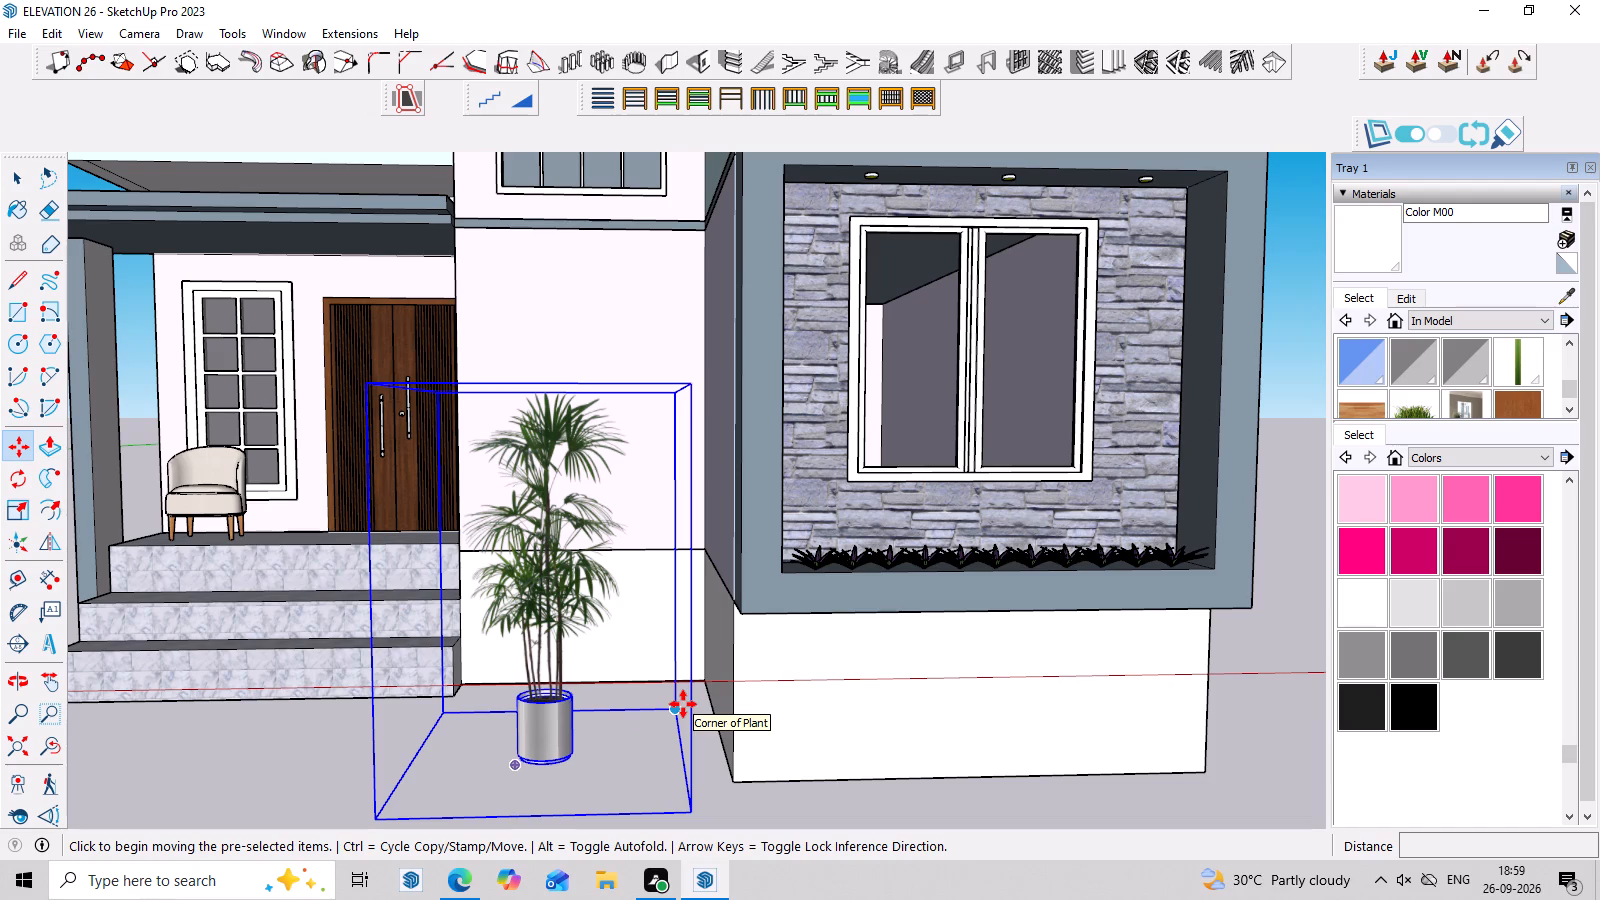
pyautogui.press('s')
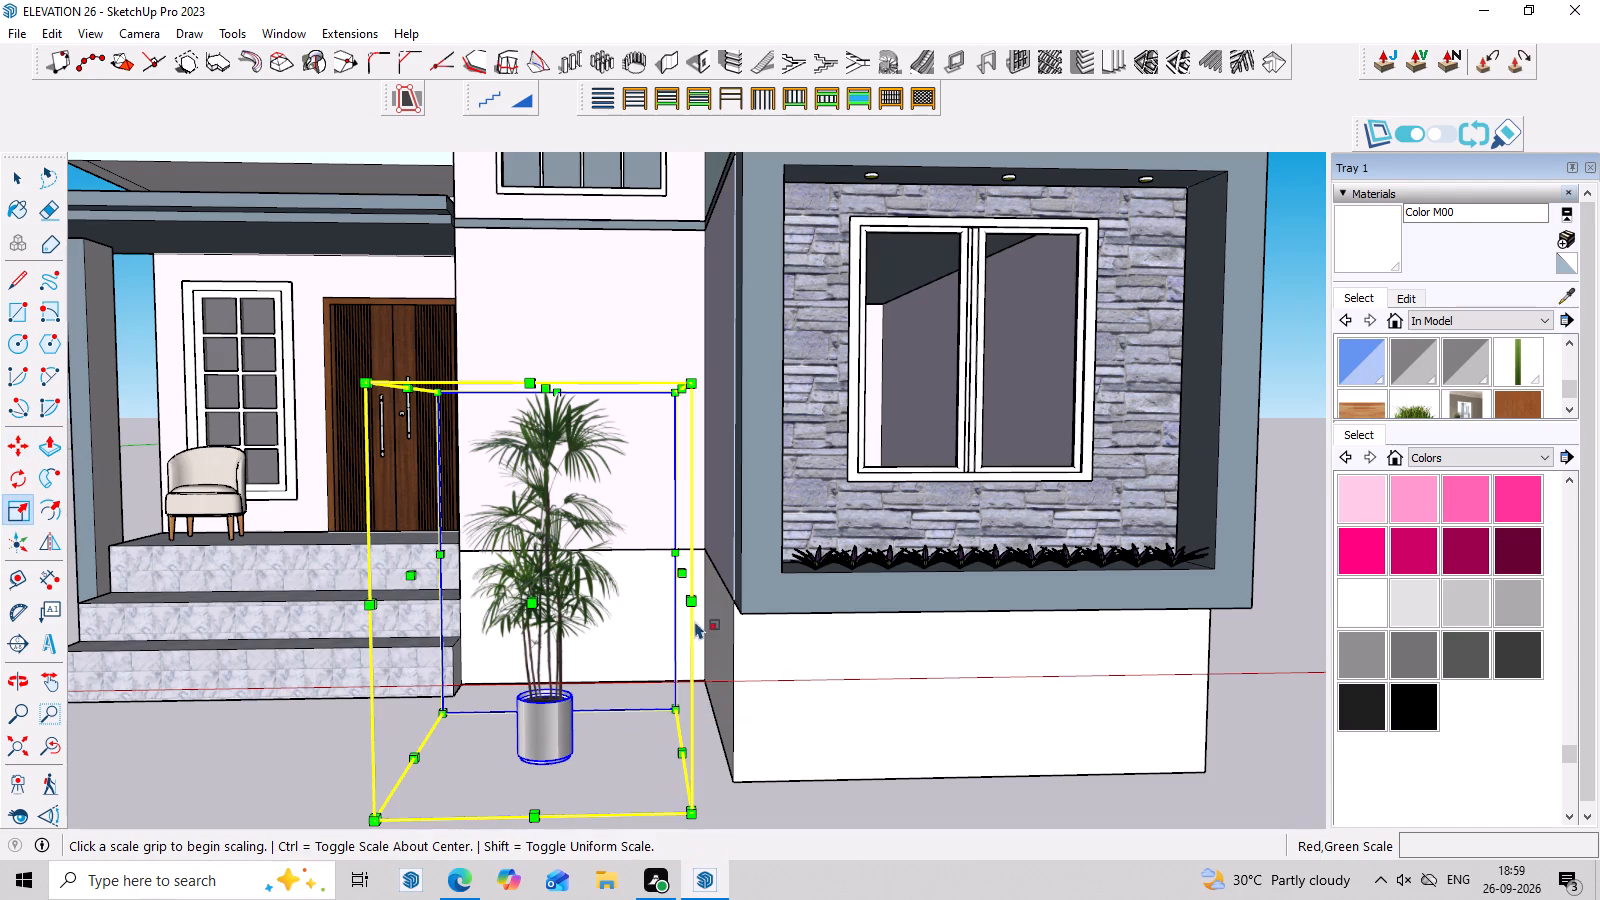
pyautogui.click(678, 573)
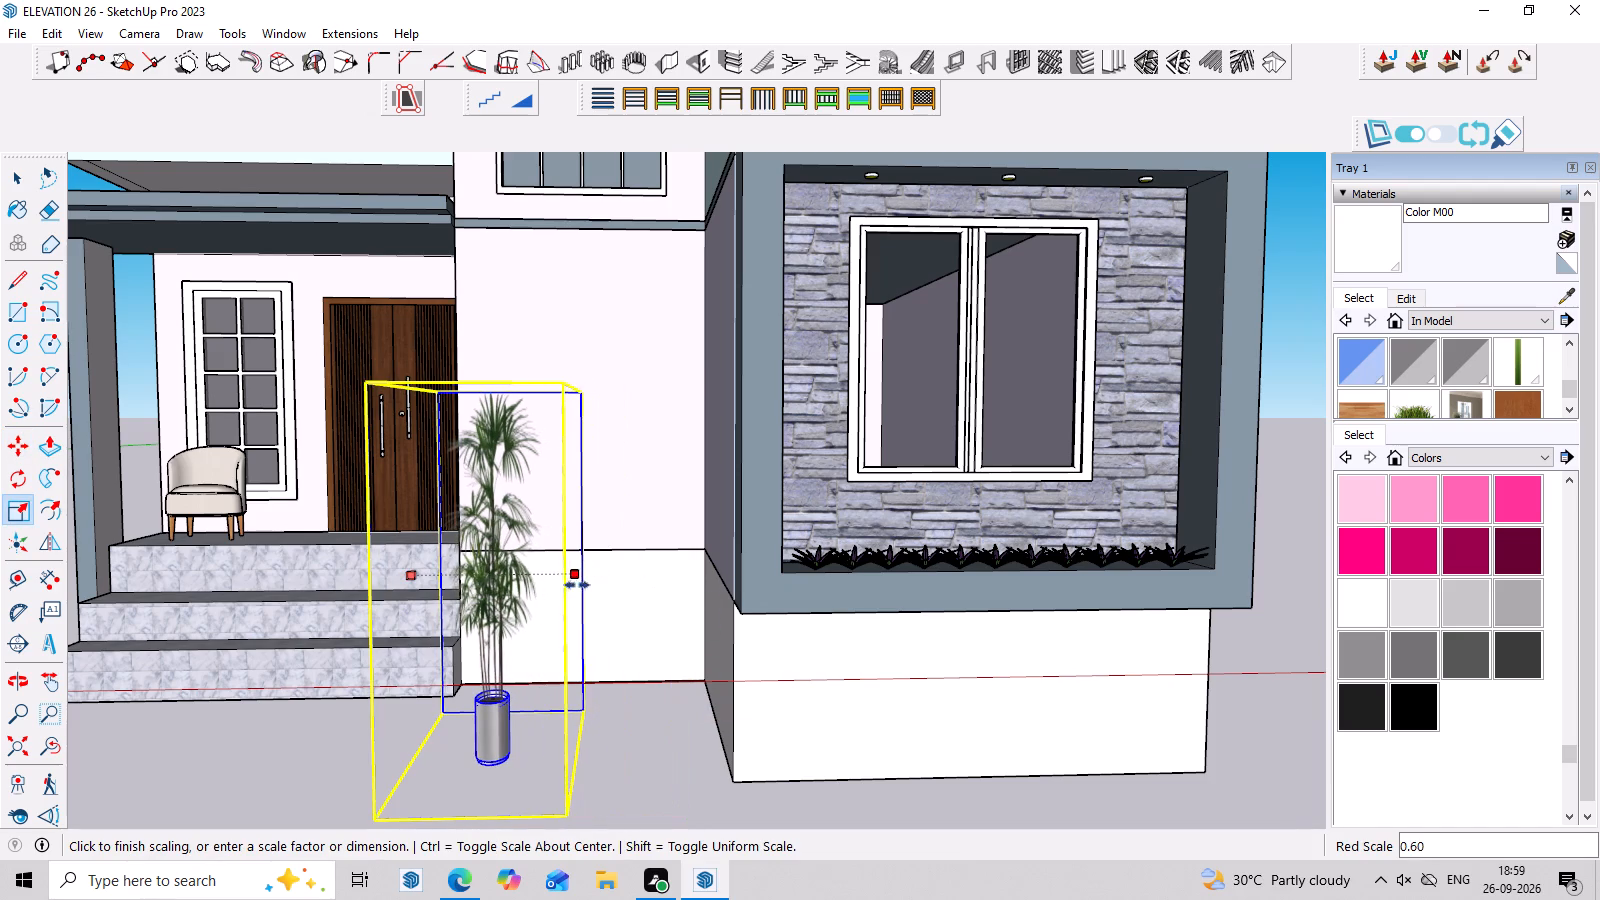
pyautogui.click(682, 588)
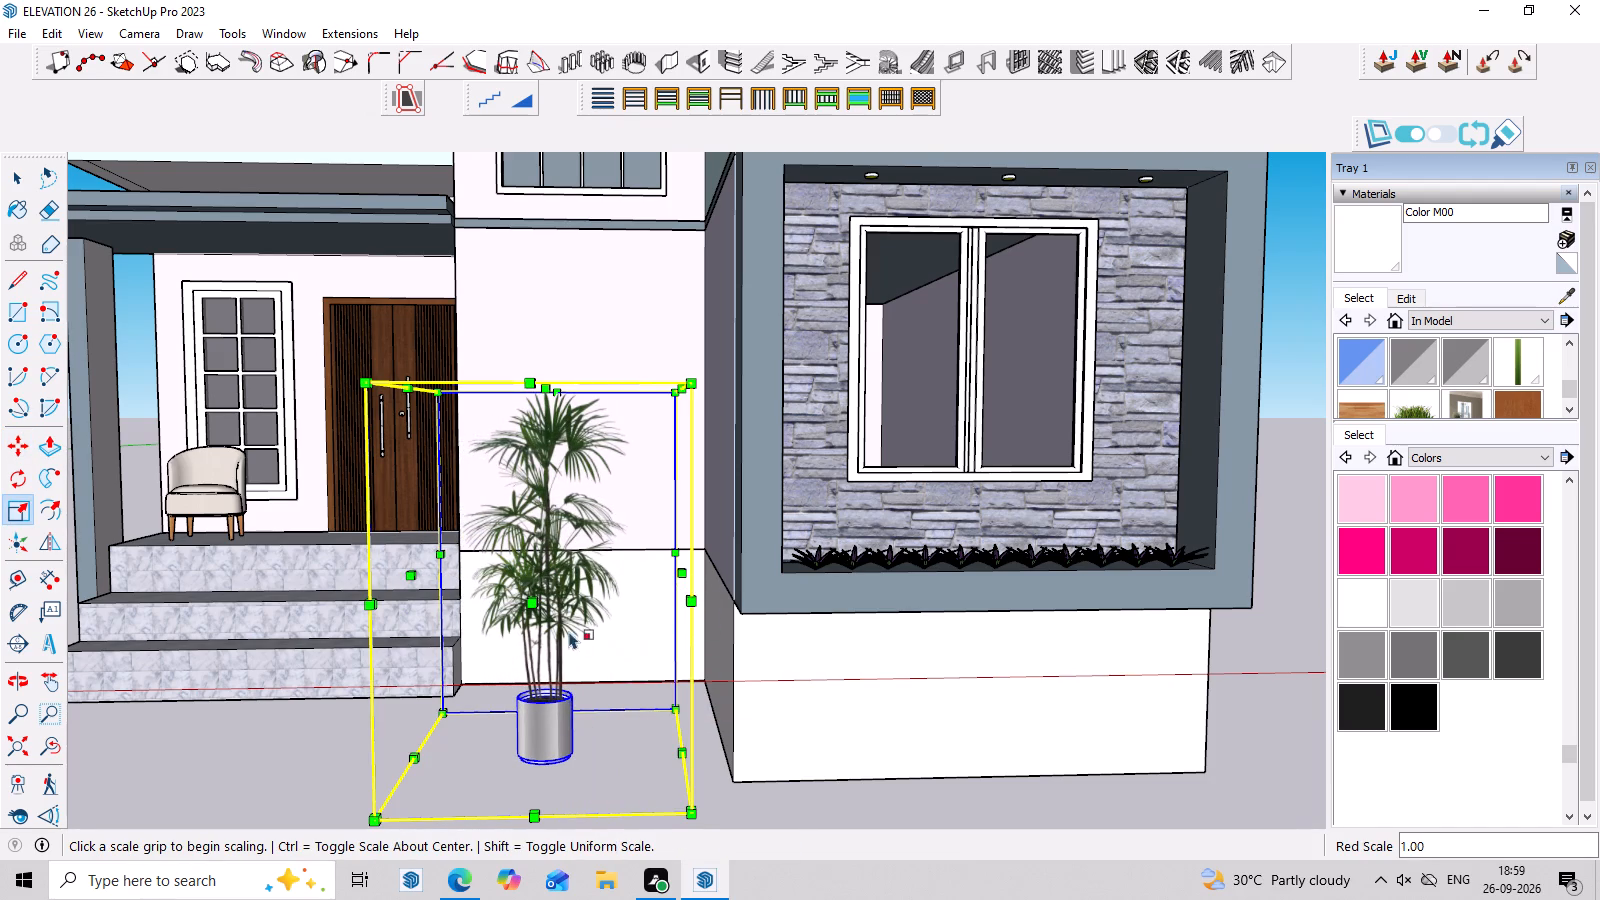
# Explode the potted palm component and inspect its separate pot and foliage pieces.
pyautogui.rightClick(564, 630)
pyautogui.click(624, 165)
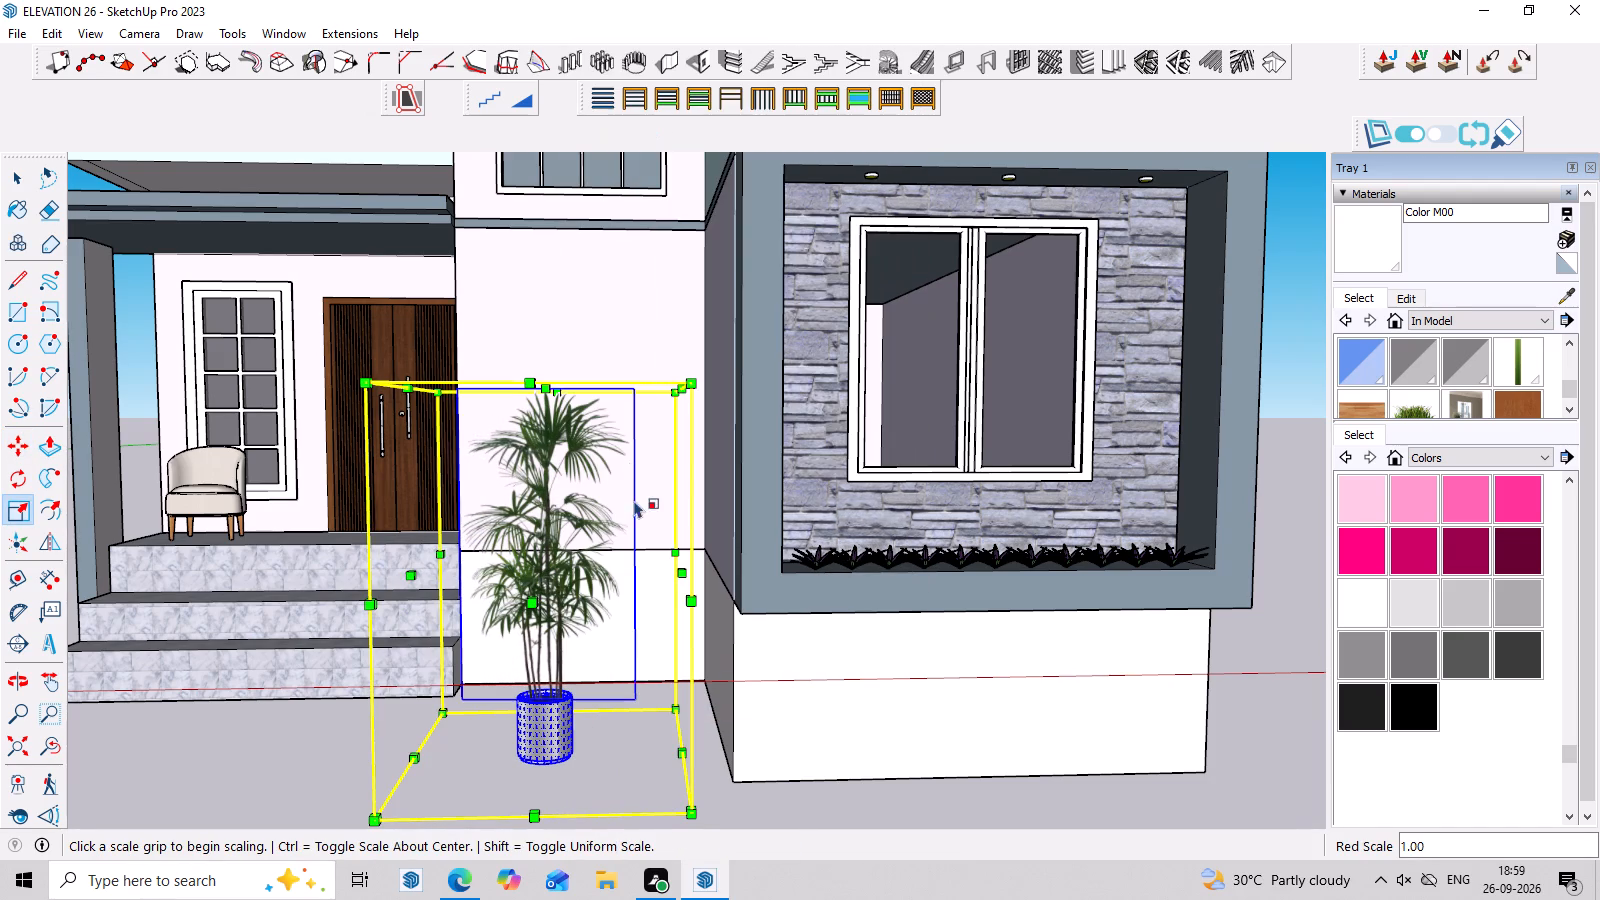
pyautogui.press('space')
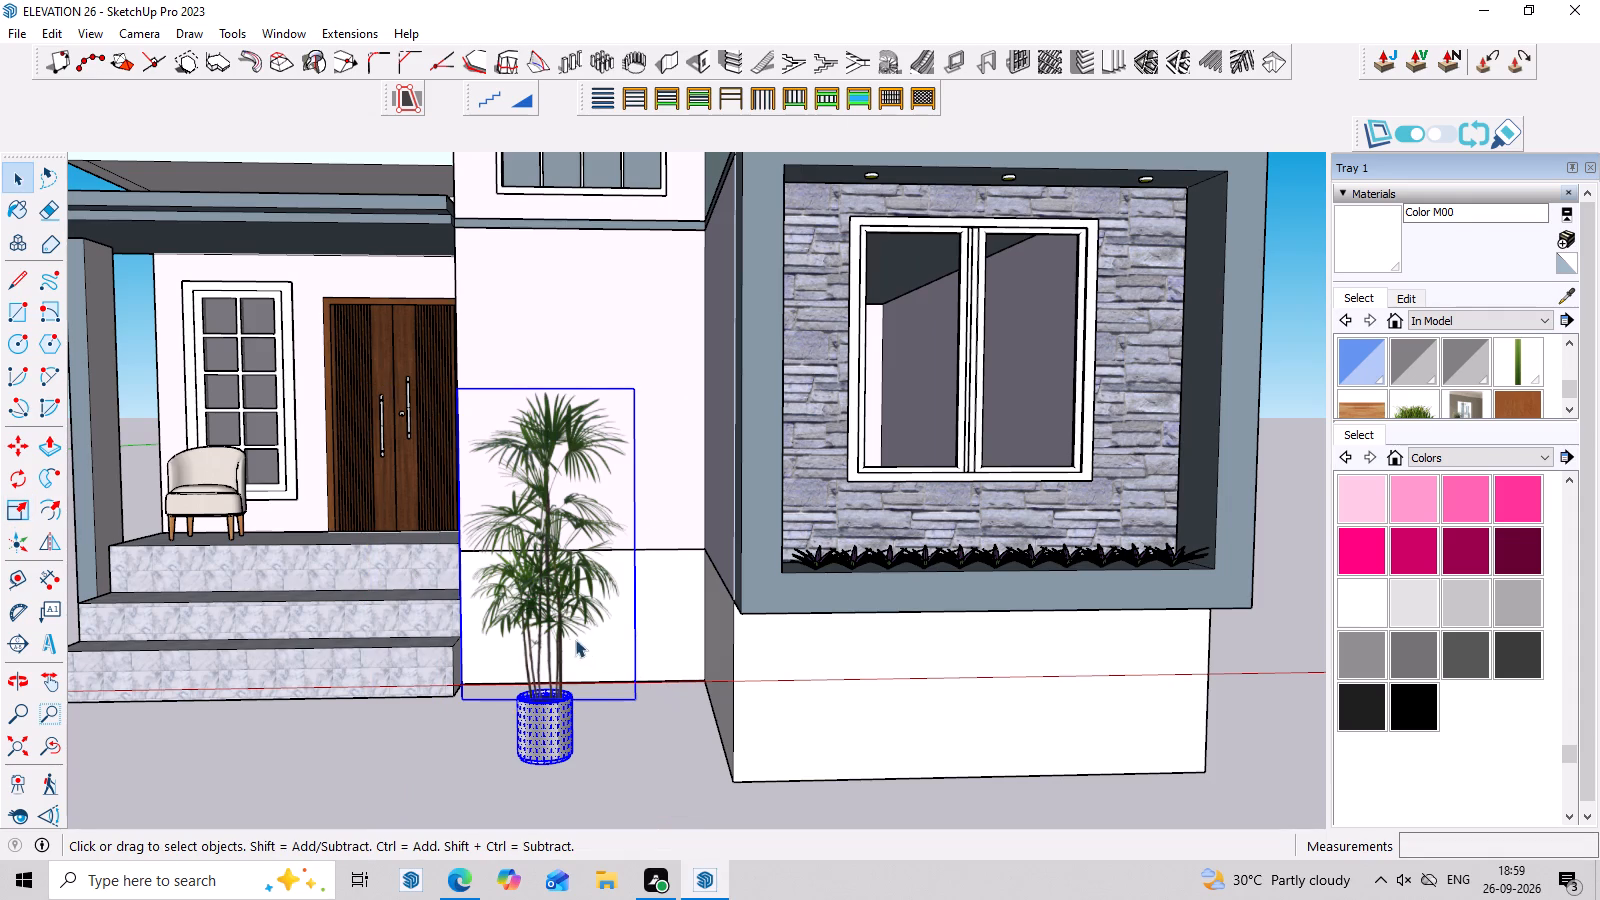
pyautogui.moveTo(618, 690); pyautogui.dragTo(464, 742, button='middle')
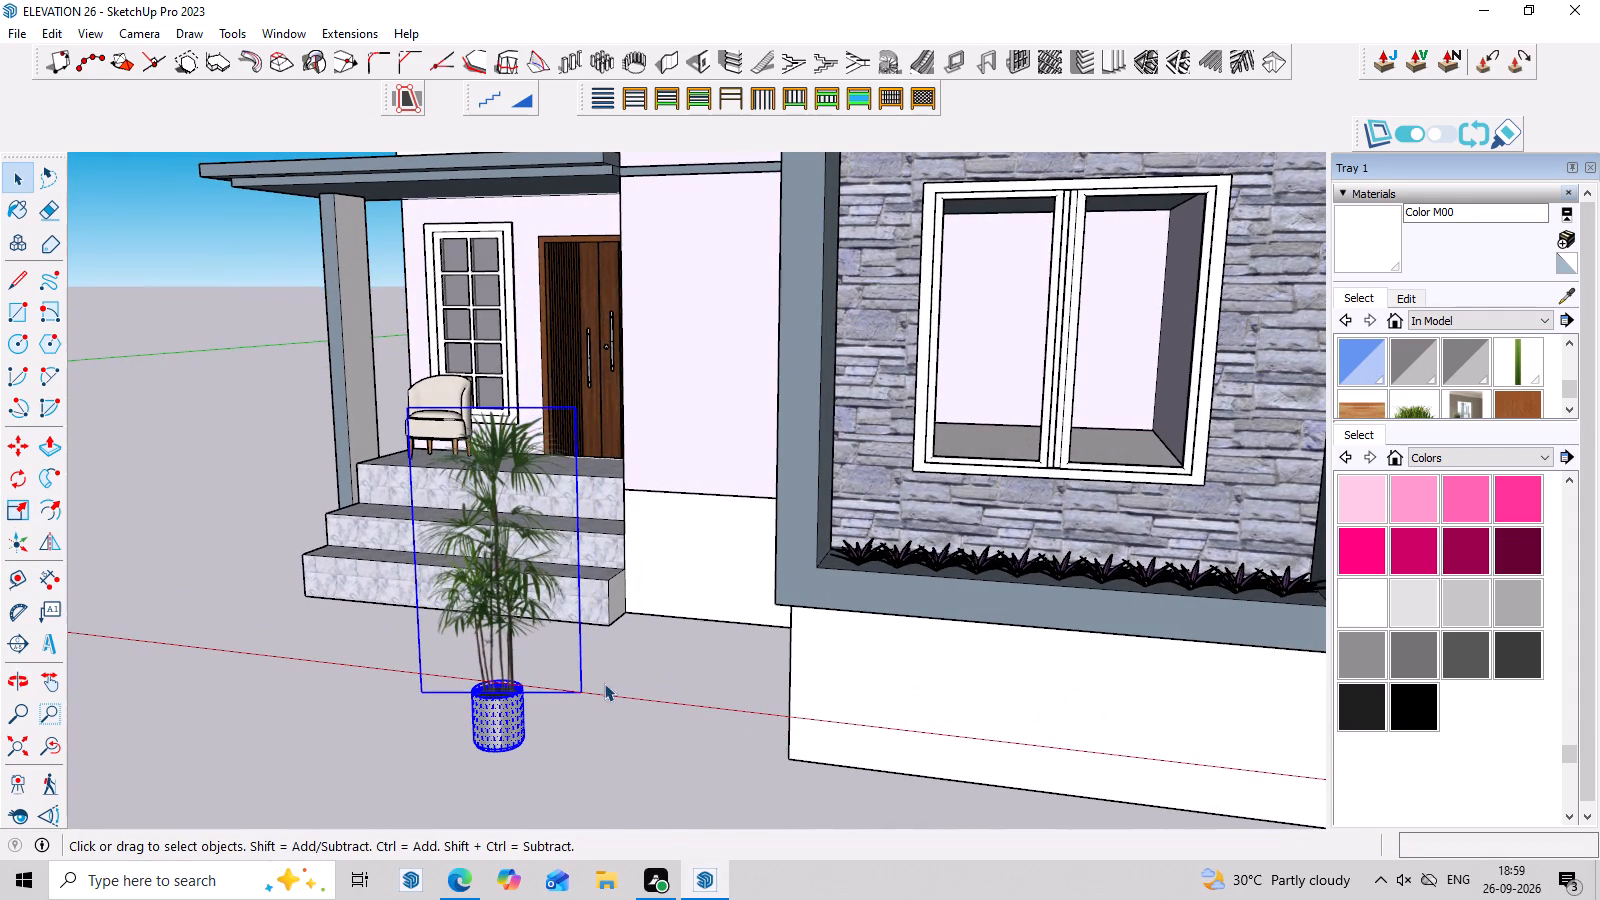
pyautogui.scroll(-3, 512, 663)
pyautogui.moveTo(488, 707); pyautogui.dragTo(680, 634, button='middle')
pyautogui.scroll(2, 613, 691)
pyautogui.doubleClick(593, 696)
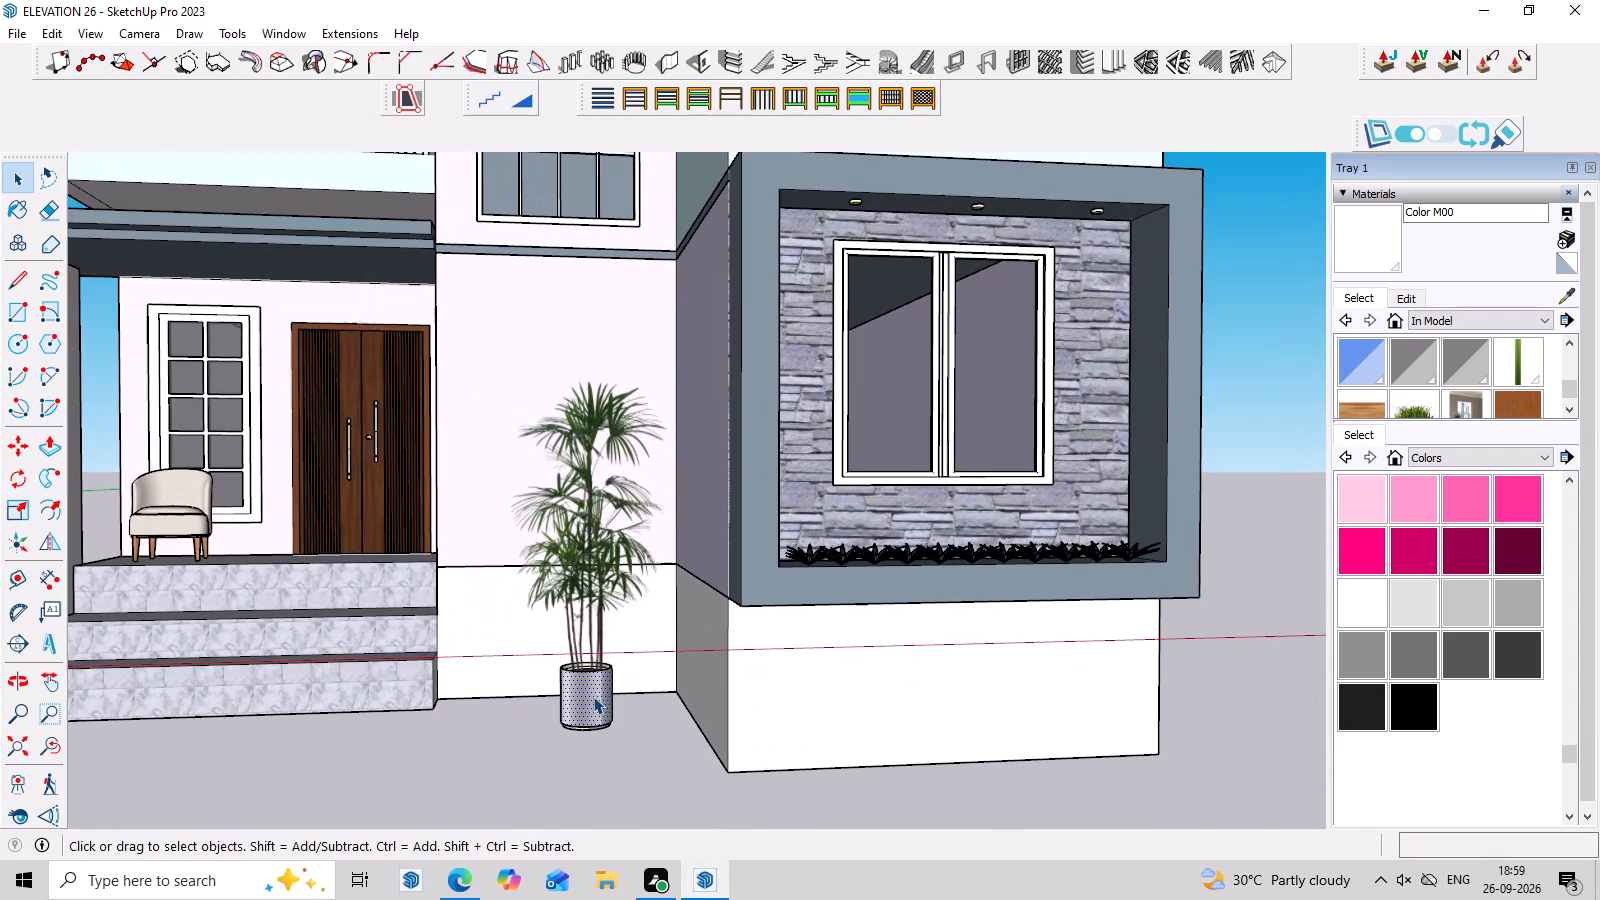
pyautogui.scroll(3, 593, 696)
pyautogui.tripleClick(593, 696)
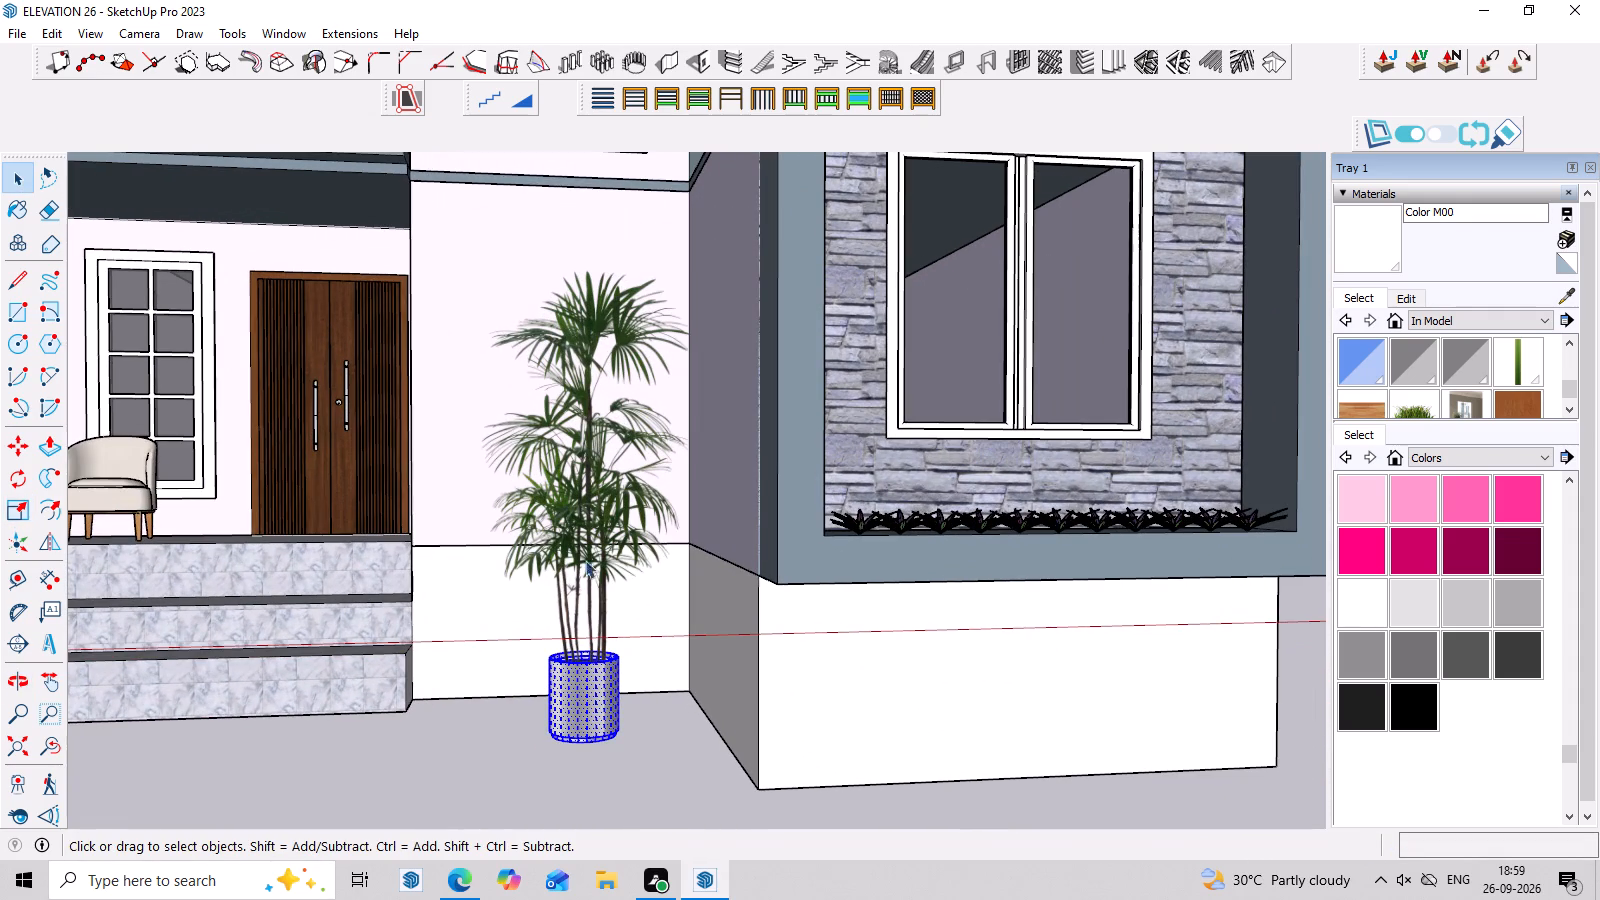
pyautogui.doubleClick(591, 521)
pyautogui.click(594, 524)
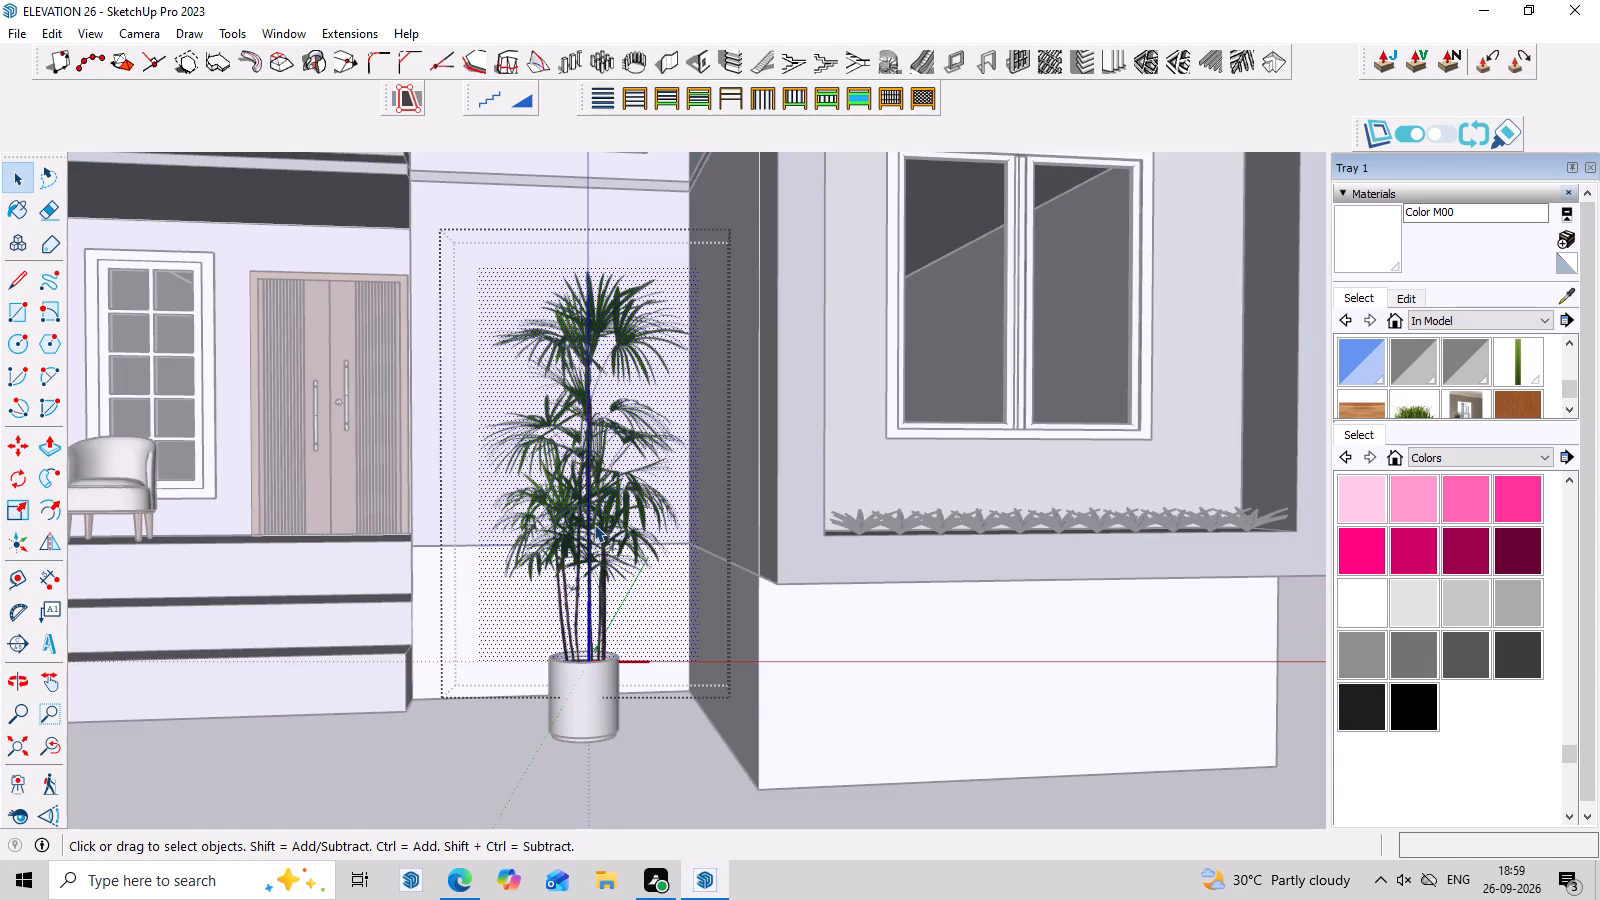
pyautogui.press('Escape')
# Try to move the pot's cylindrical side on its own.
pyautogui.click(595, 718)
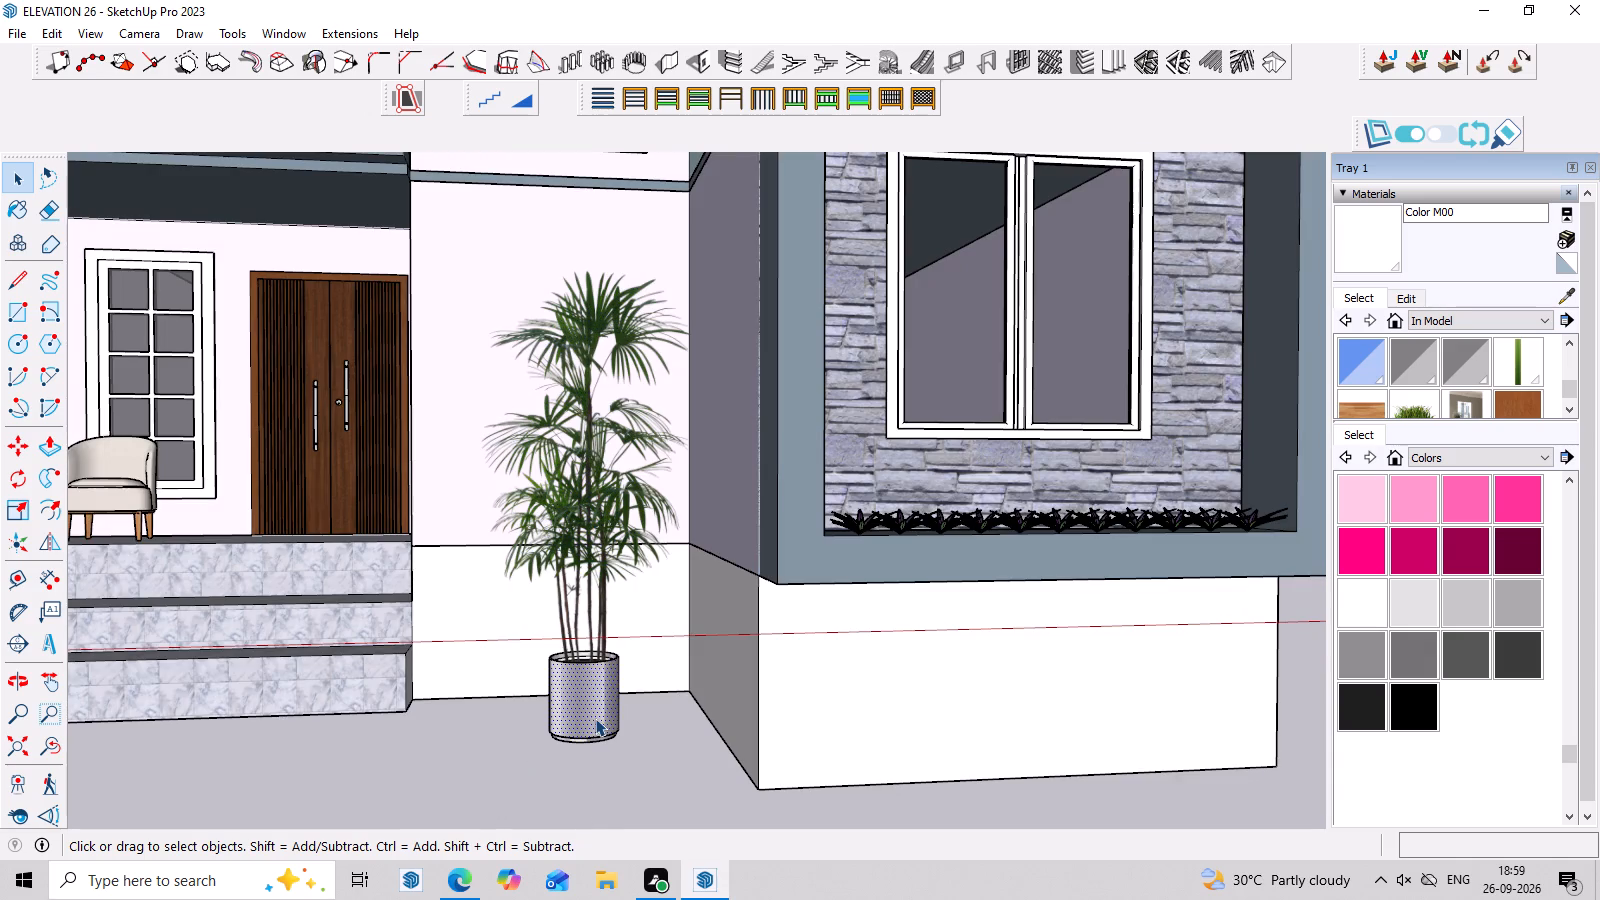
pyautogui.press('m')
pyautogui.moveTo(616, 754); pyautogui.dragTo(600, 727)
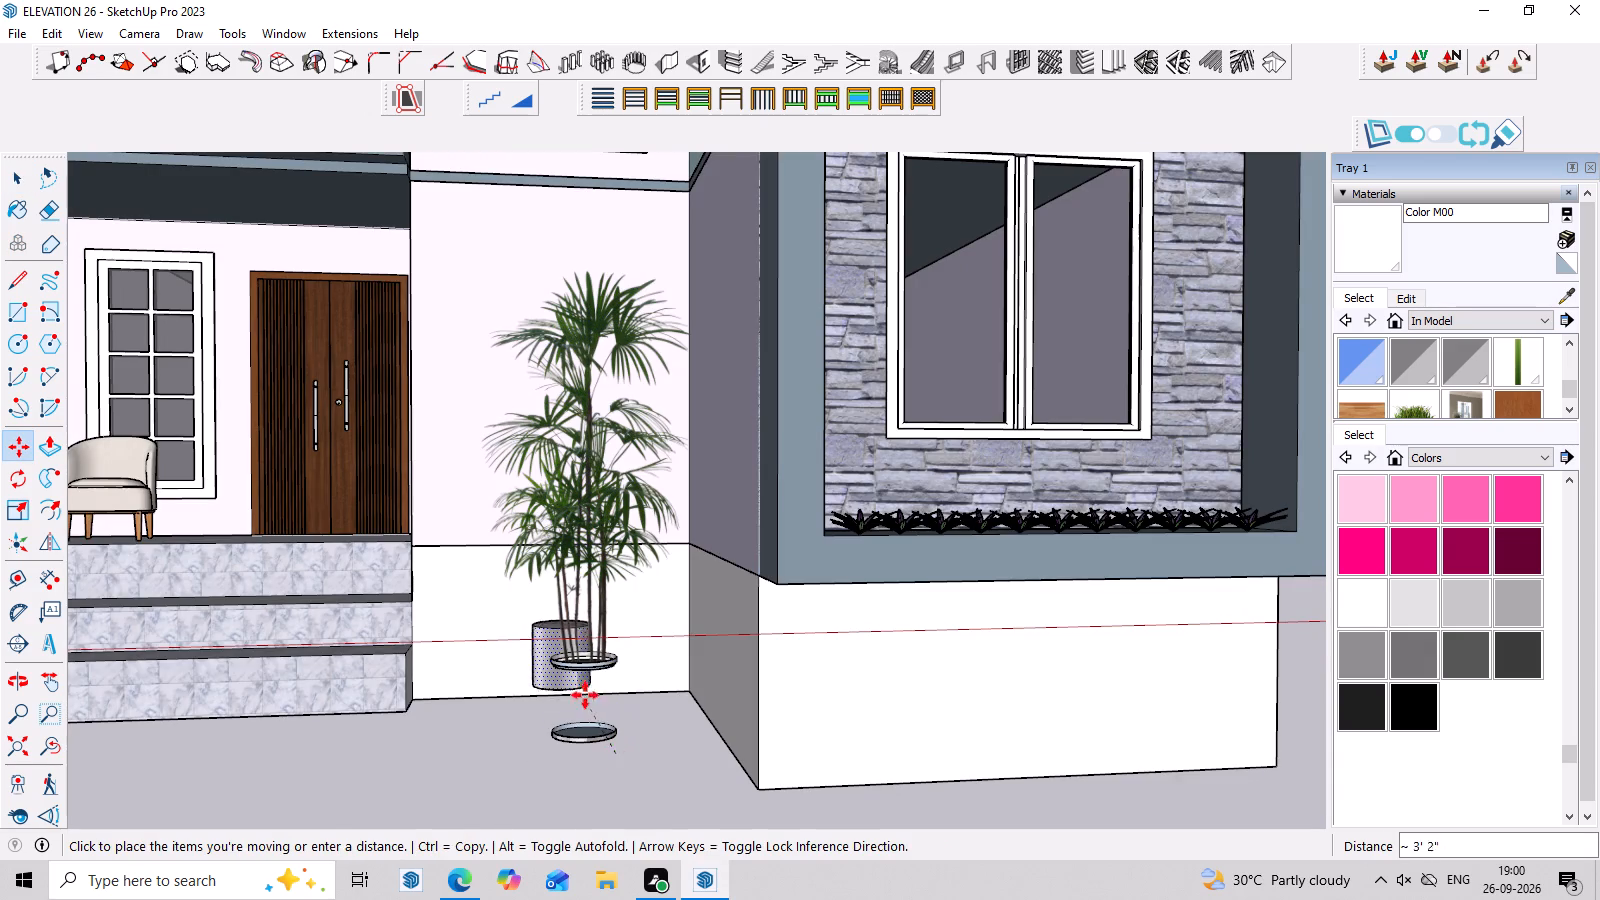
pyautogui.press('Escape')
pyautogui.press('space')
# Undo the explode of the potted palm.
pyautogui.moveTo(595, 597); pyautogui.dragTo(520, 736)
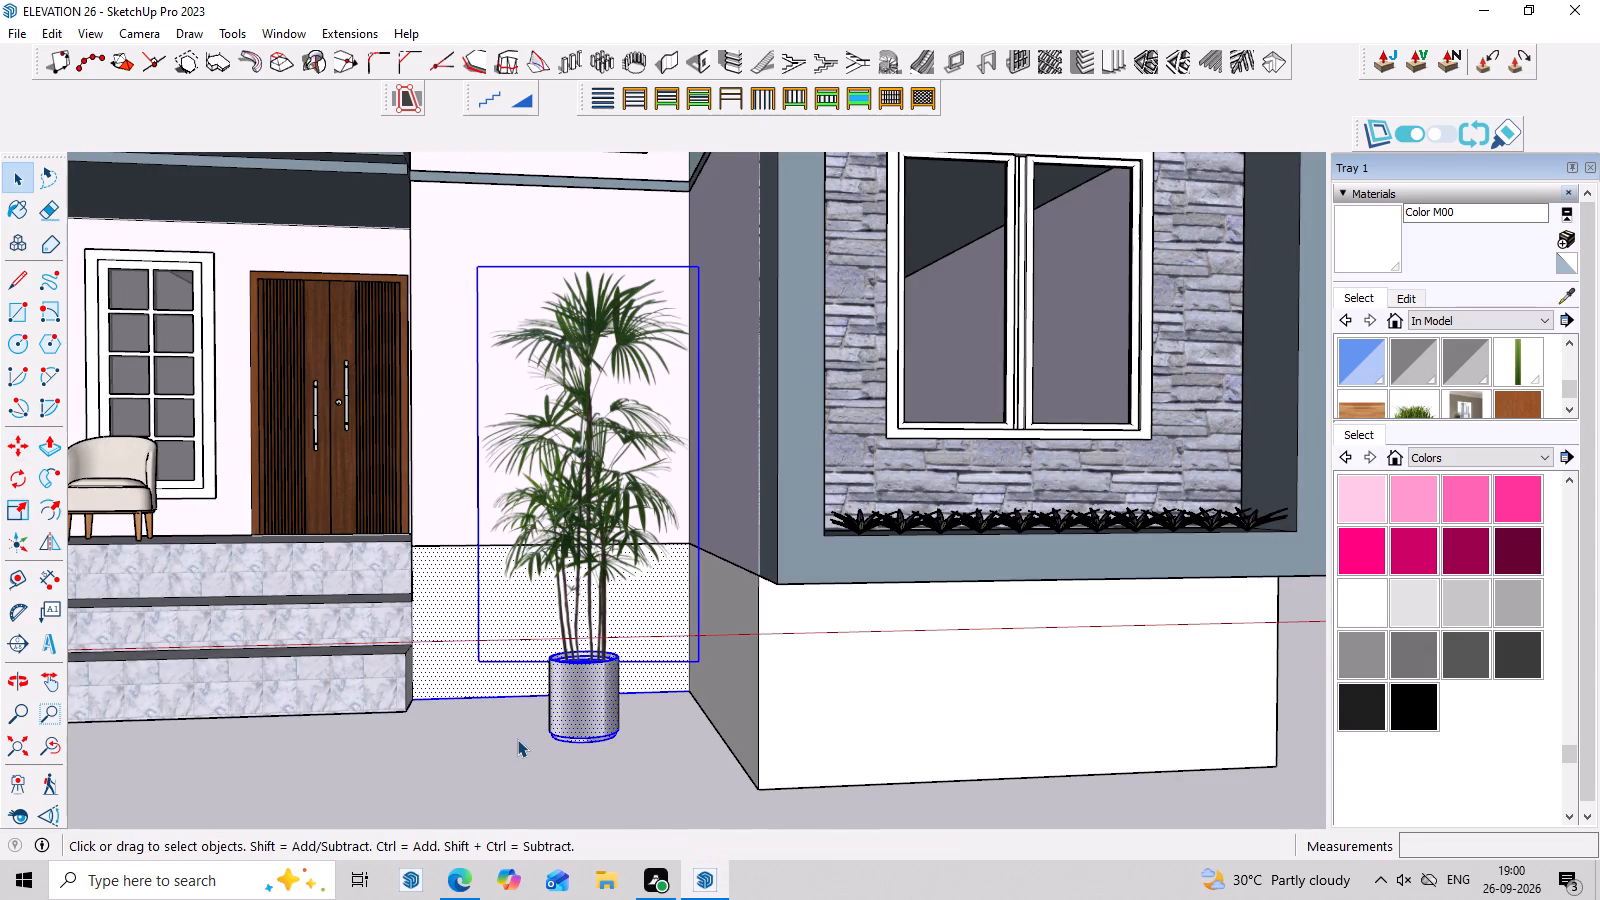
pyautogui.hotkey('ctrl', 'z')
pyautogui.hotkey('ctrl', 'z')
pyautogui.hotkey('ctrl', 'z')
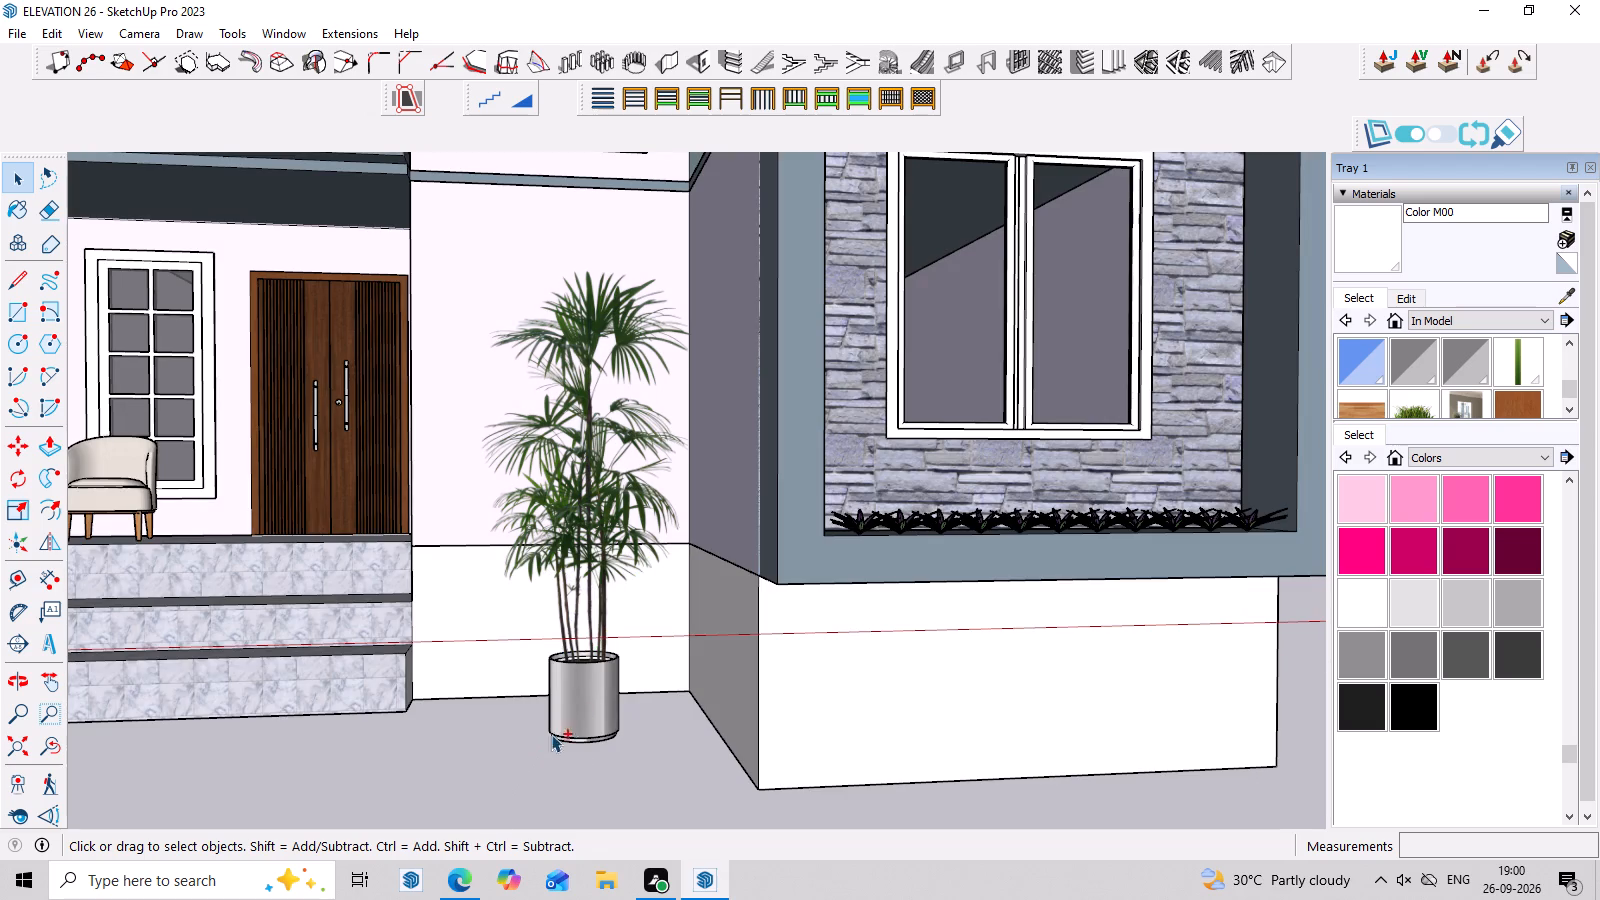
# Move the whole potted palm about 6' 10" toward the recessed wall beside the entrance steps.
pyautogui.click(583, 693)
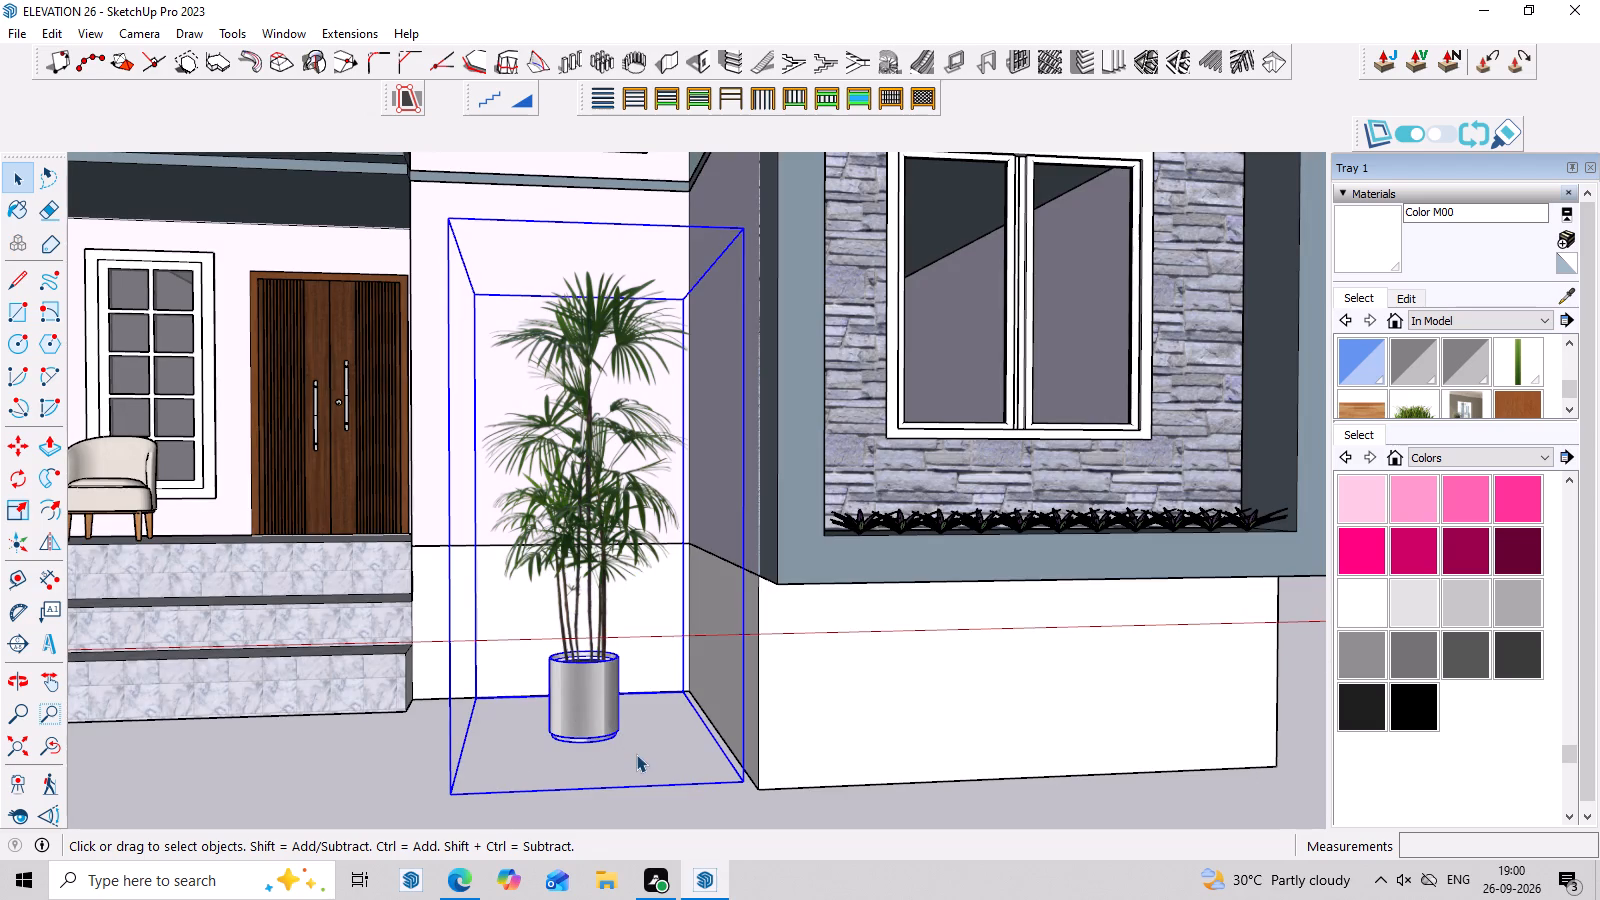
pyautogui.press('m')
pyautogui.moveTo(627, 721); pyautogui.dragTo(449, 767, button='middle')
pyautogui.scroll(3, 451, 767)
pyautogui.click(442, 741)
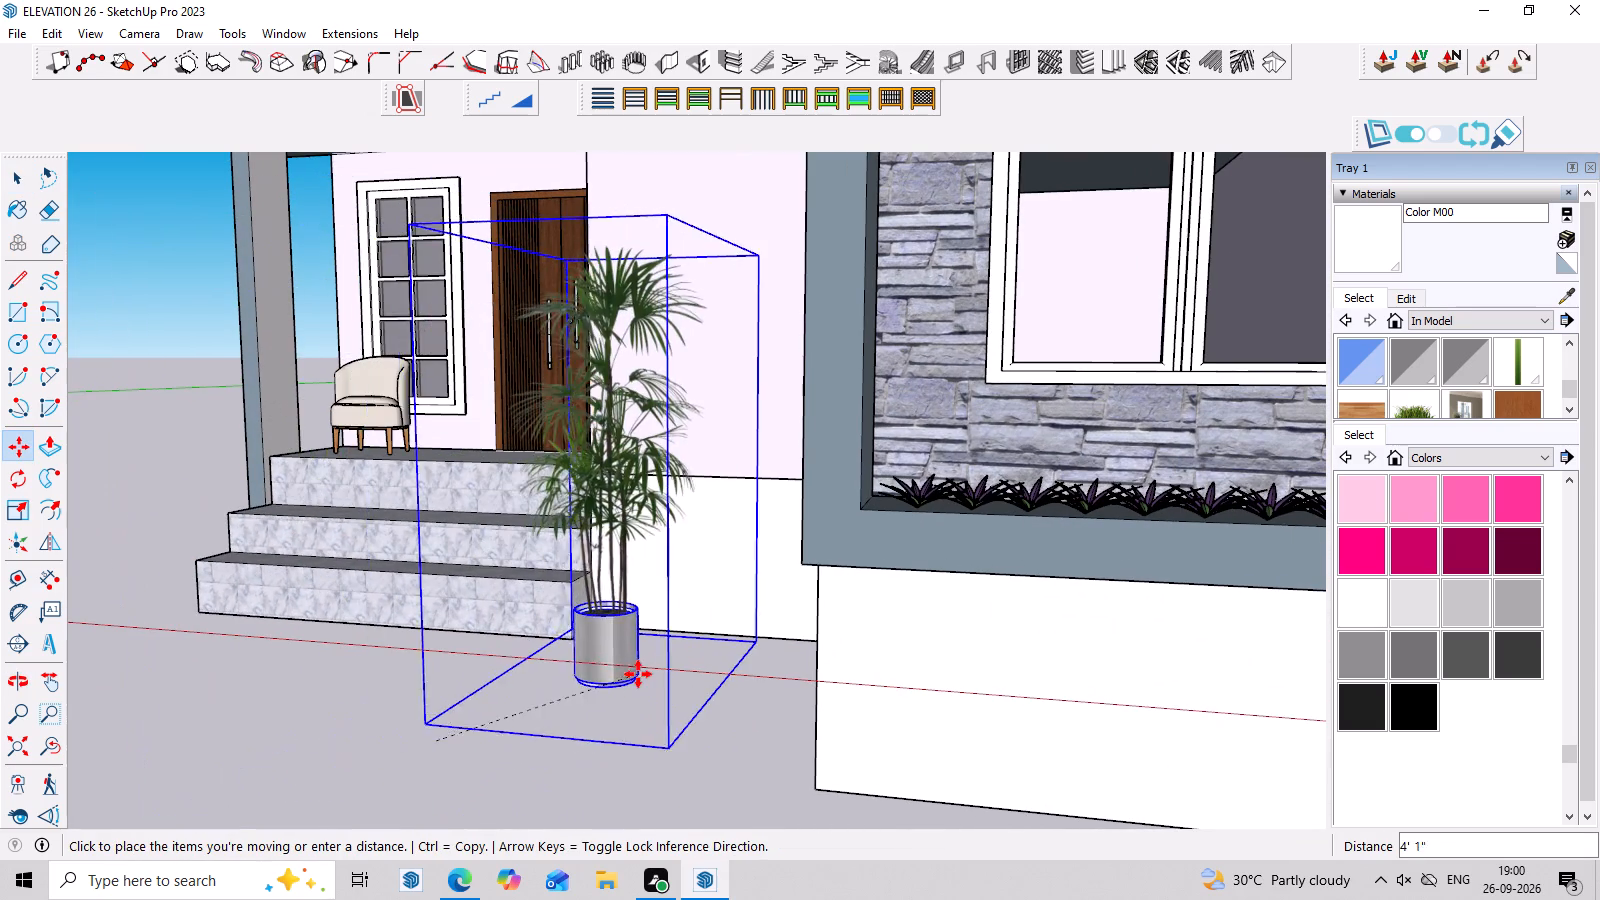
pyautogui.scroll(6, 675, 643)
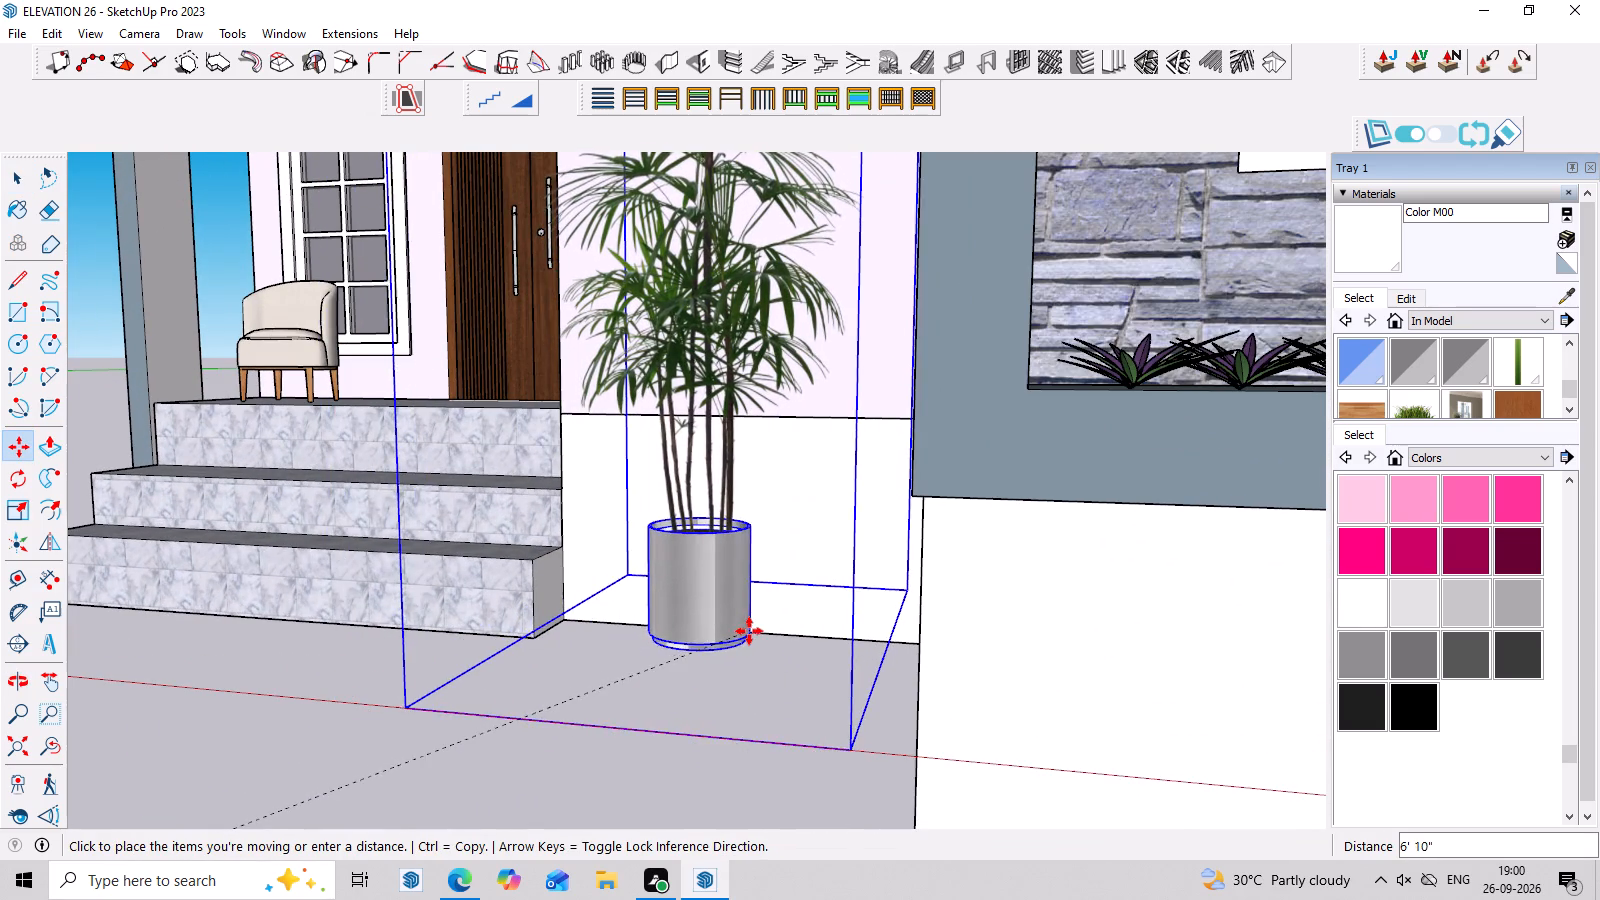
pyautogui.click(743, 645)
# Move the potted palm by its pot base about 13' 5" to the bottom of the inner wall corner beside the steps.
pyautogui.scroll(-13, 447, 658)
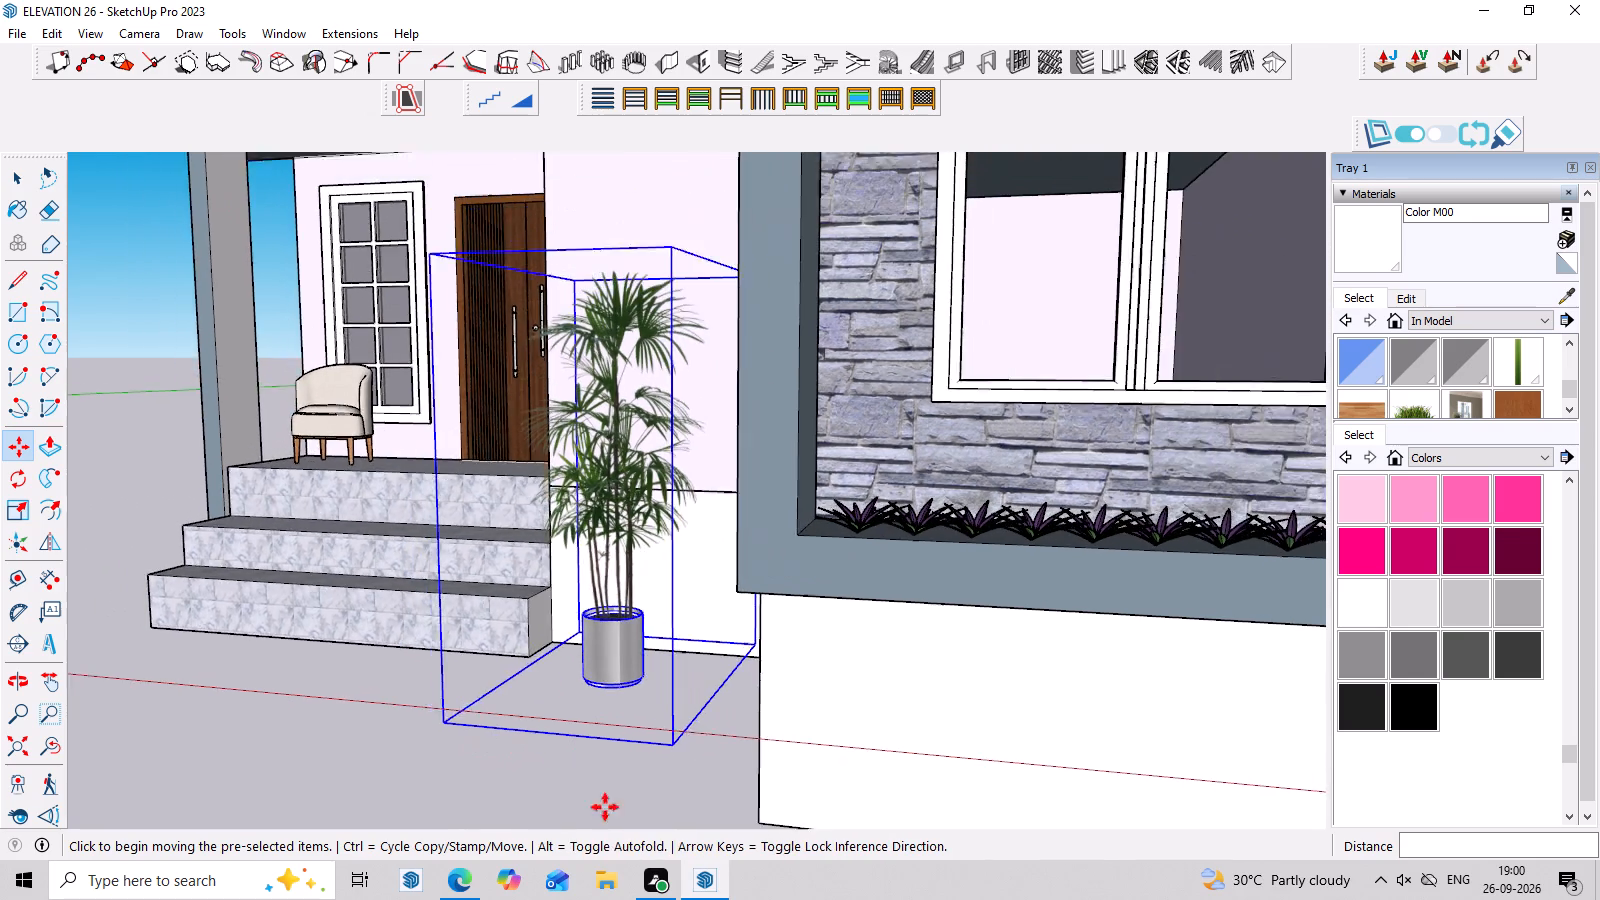
pyautogui.moveTo(740, 790); pyautogui.dragTo(894, 765, button='middle')
pyautogui.scroll(2, 604, 719)
pyautogui.moveTo(633, 711); pyautogui.dragTo(1044, 696, button='middle')
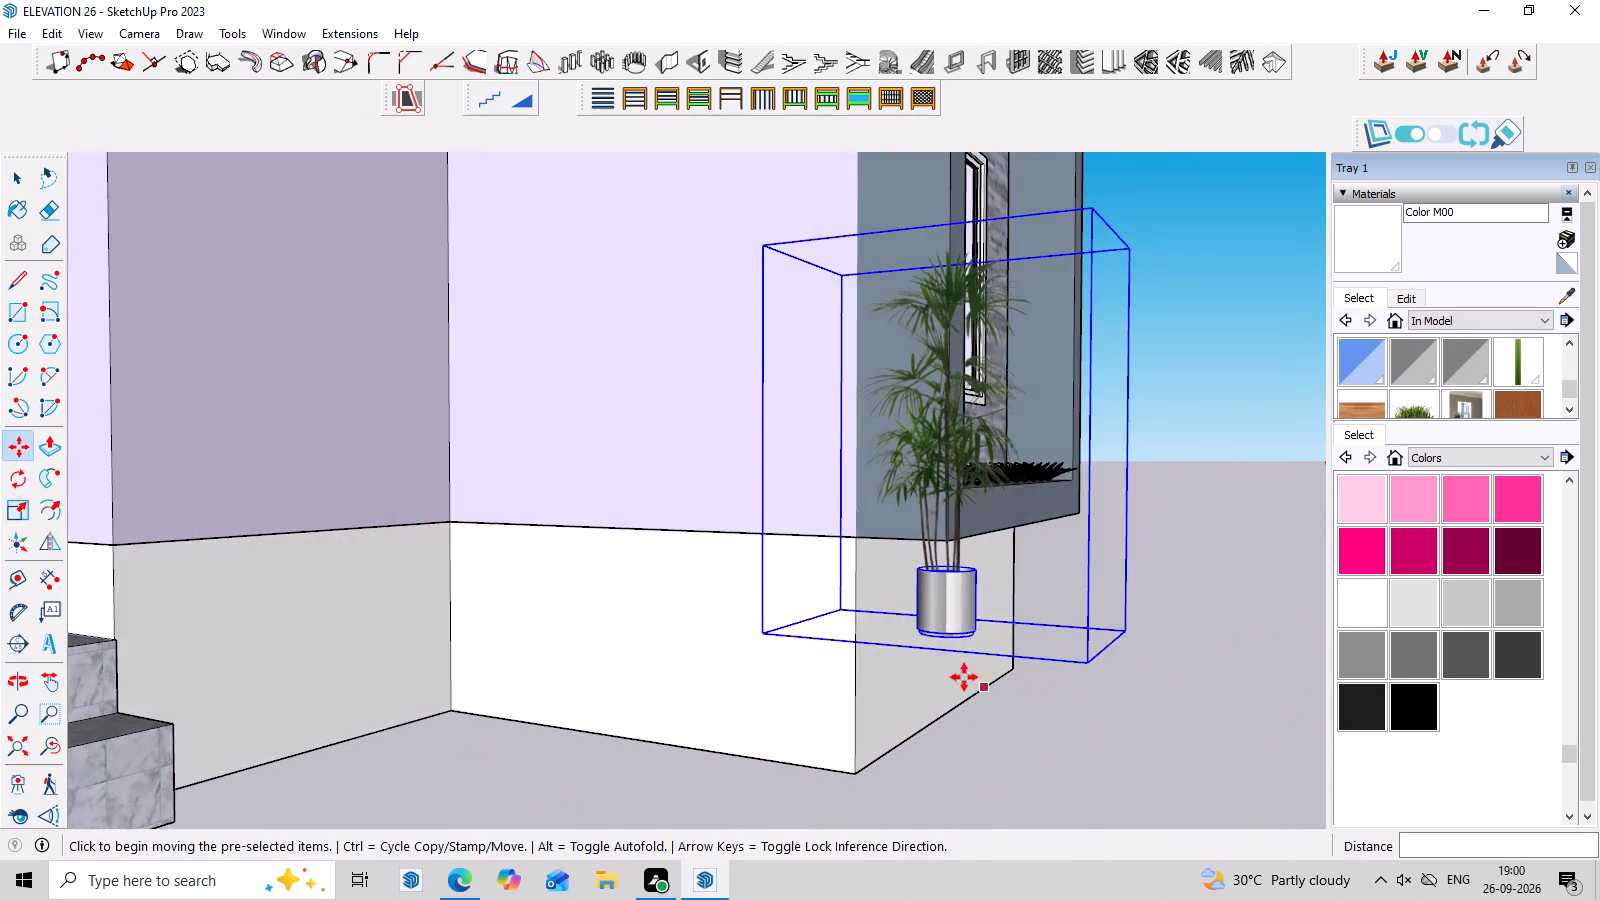
pyautogui.scroll(2, 962, 676)
pyautogui.click(944, 634)
pyautogui.scroll(4, 463, 712)
pyautogui.scroll(3, 276, 714)
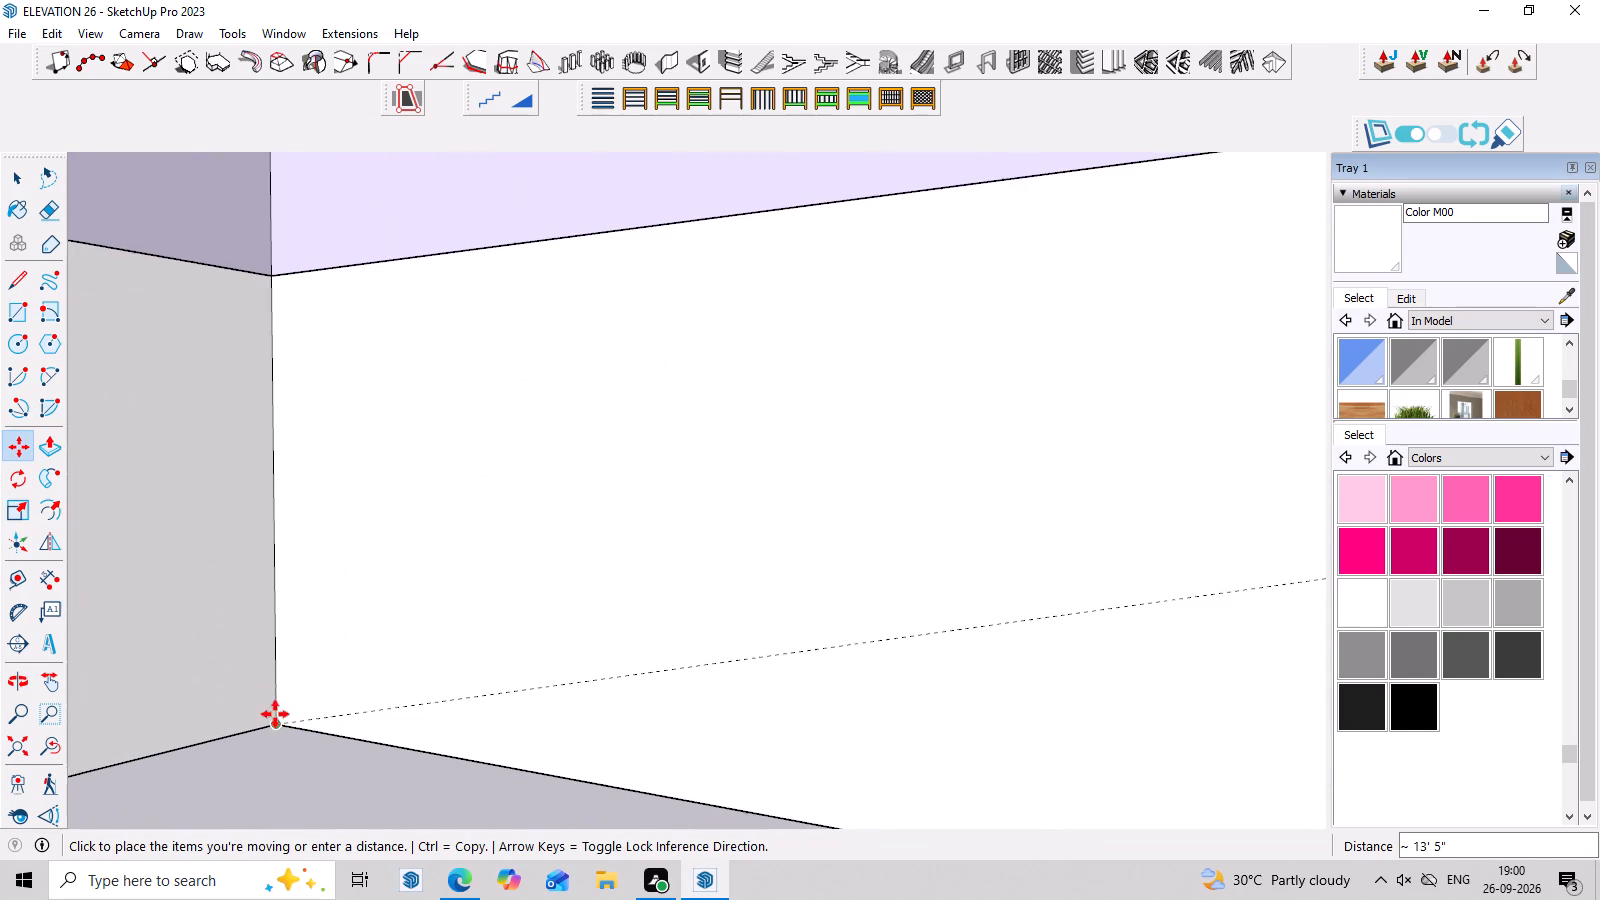
pyautogui.click(279, 720)
# Move the potted palm by its pot base about 7' 2" along the foot of the wall toward the inner corner.
pyautogui.scroll(-12, 741, 729)
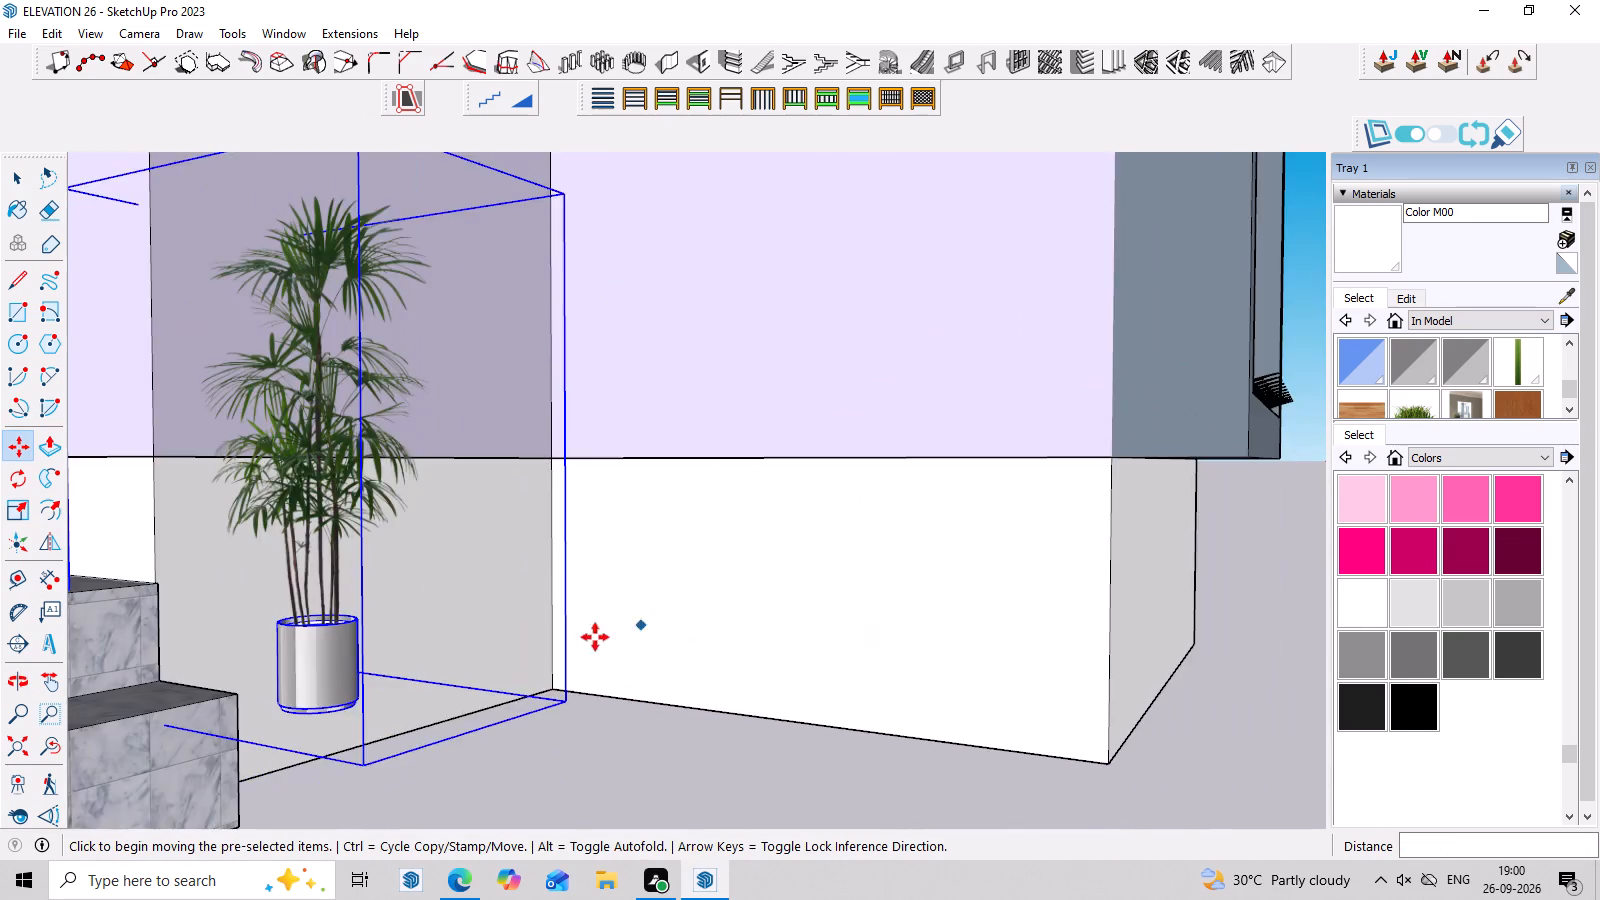
pyautogui.scroll(-2, 595, 637)
pyautogui.moveTo(570, 697); pyautogui.dragTo(577, 724, button='middle')
pyautogui.scroll(3, 491, 722)
pyautogui.moveTo(477, 713); pyautogui.dragTo(317, 690, button='middle')
pyautogui.scroll(3, 328, 684)
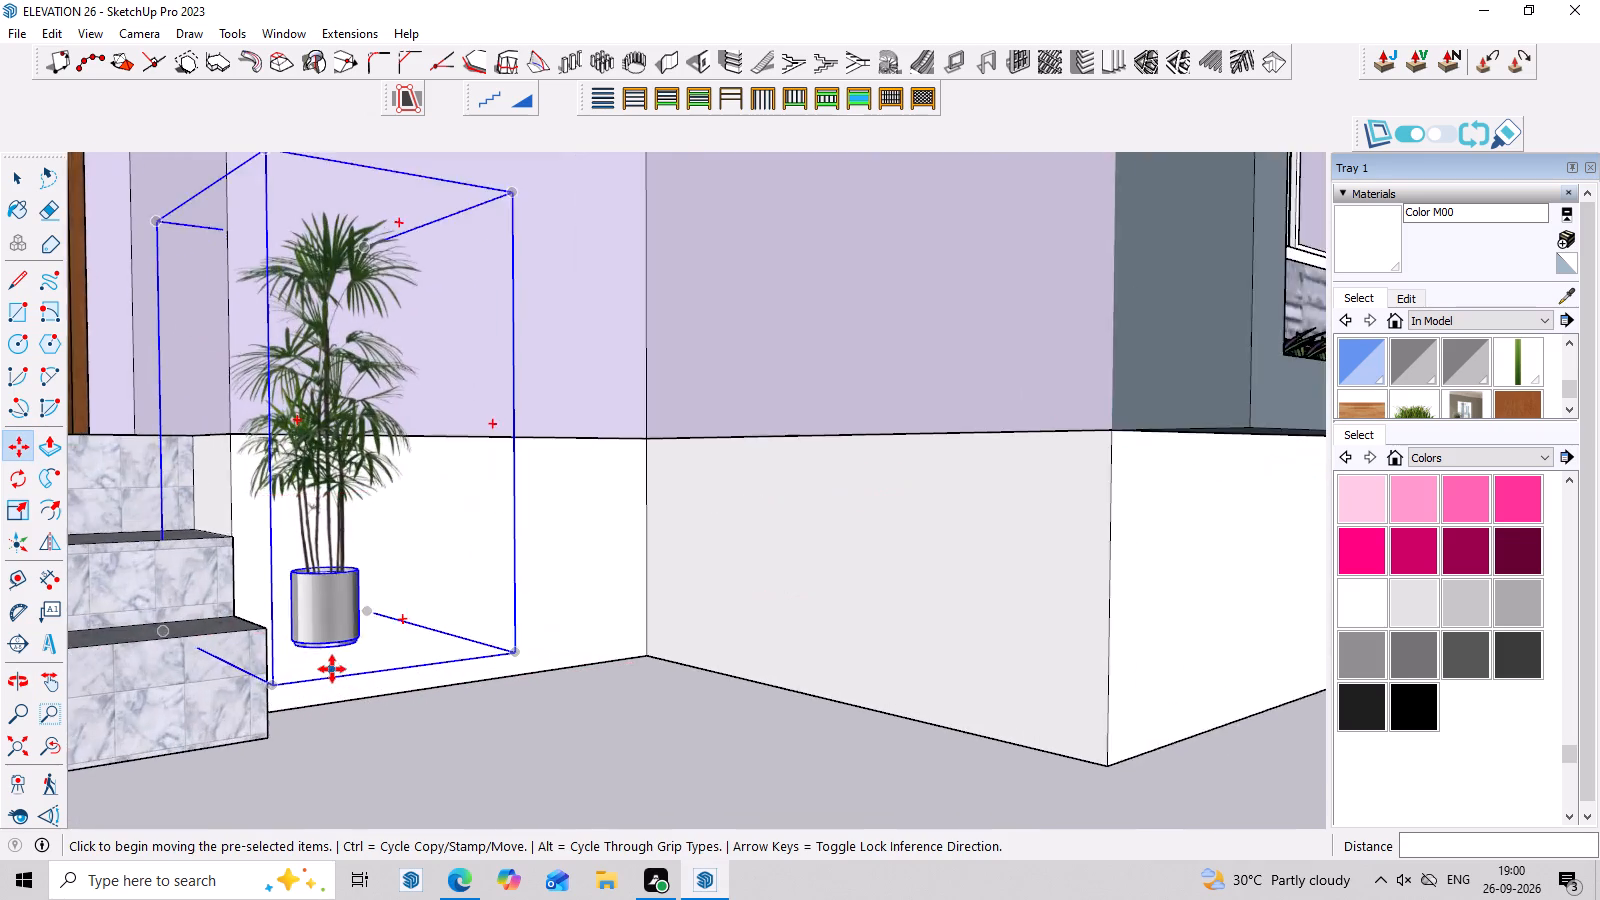
pyautogui.scroll(4, 332, 669)
pyautogui.click(338, 634)
pyautogui.moveTo(514, 657); pyautogui.dragTo(479, 504, button='middle')
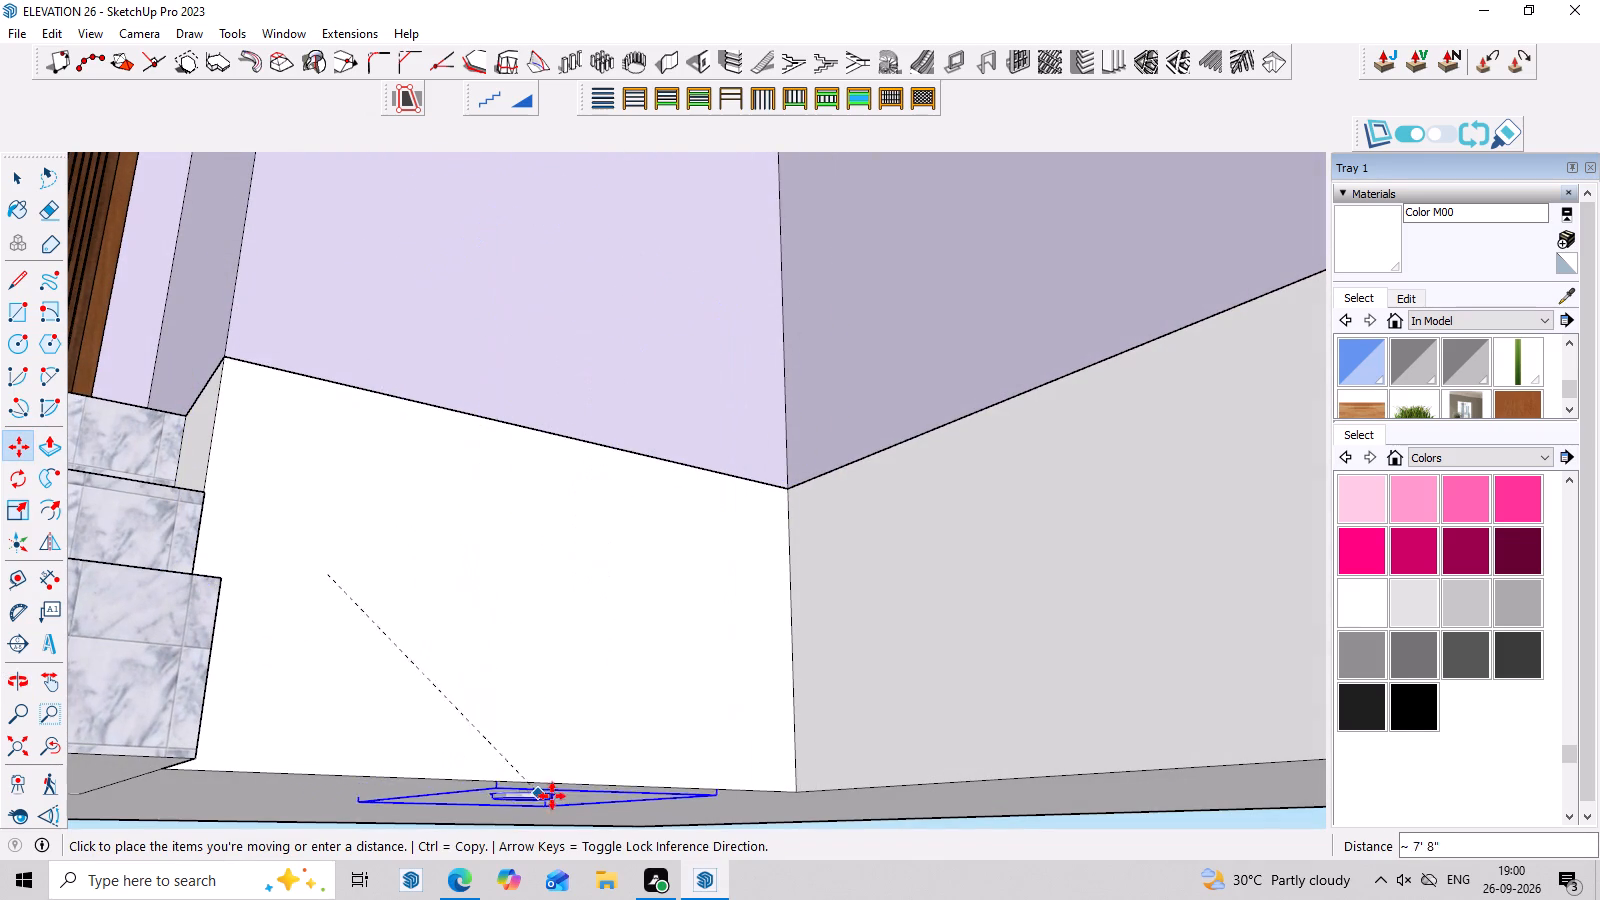
pyautogui.click(673, 784)
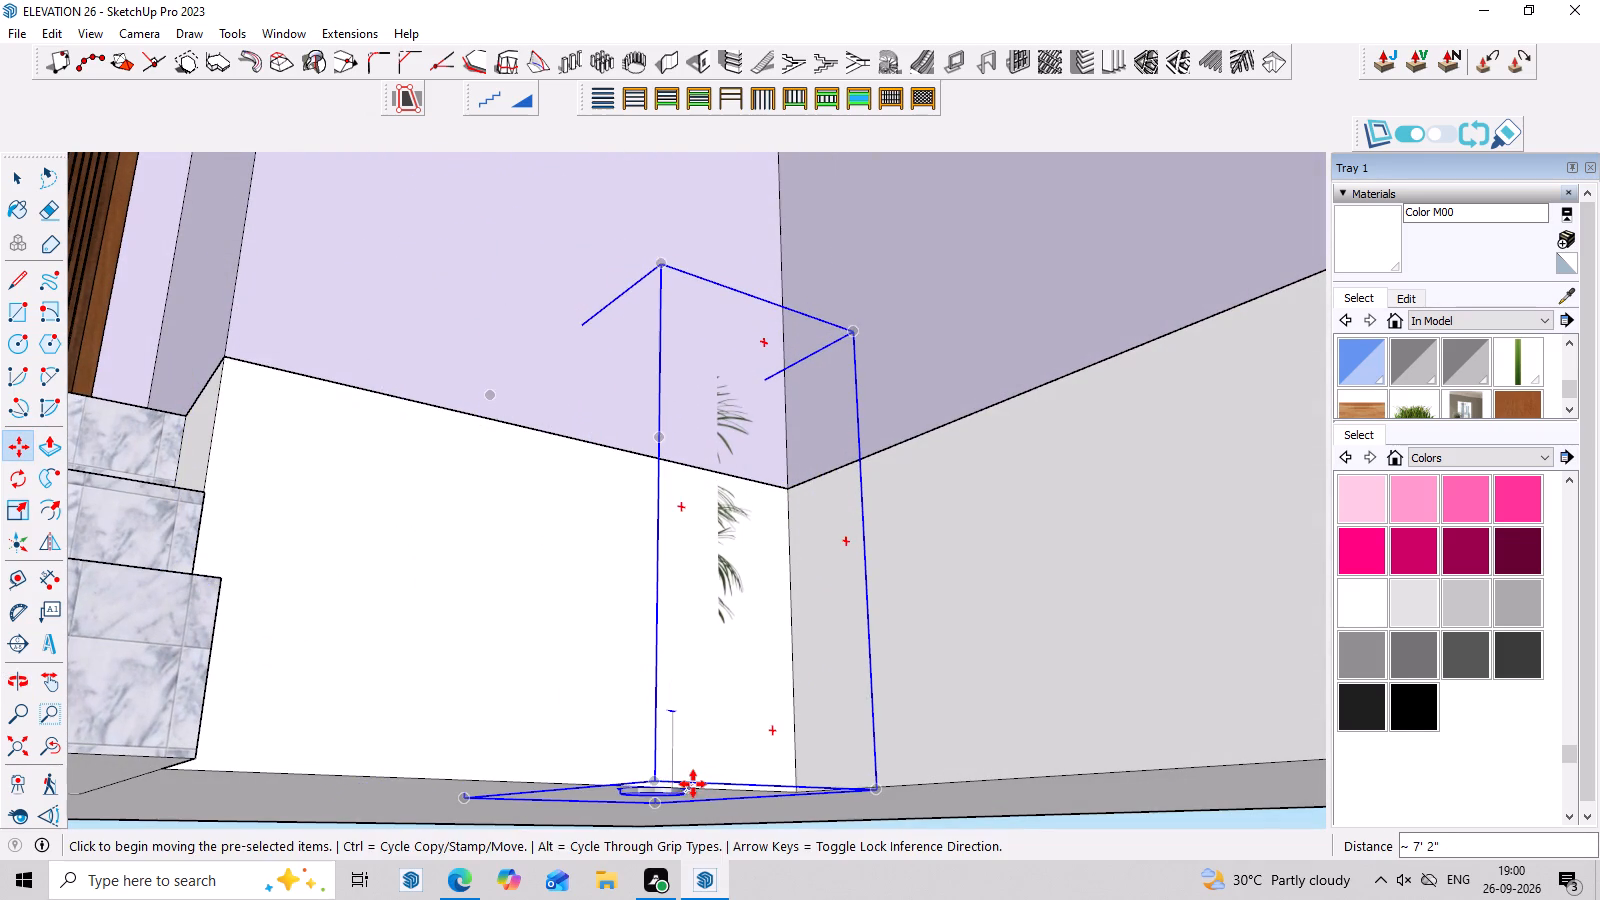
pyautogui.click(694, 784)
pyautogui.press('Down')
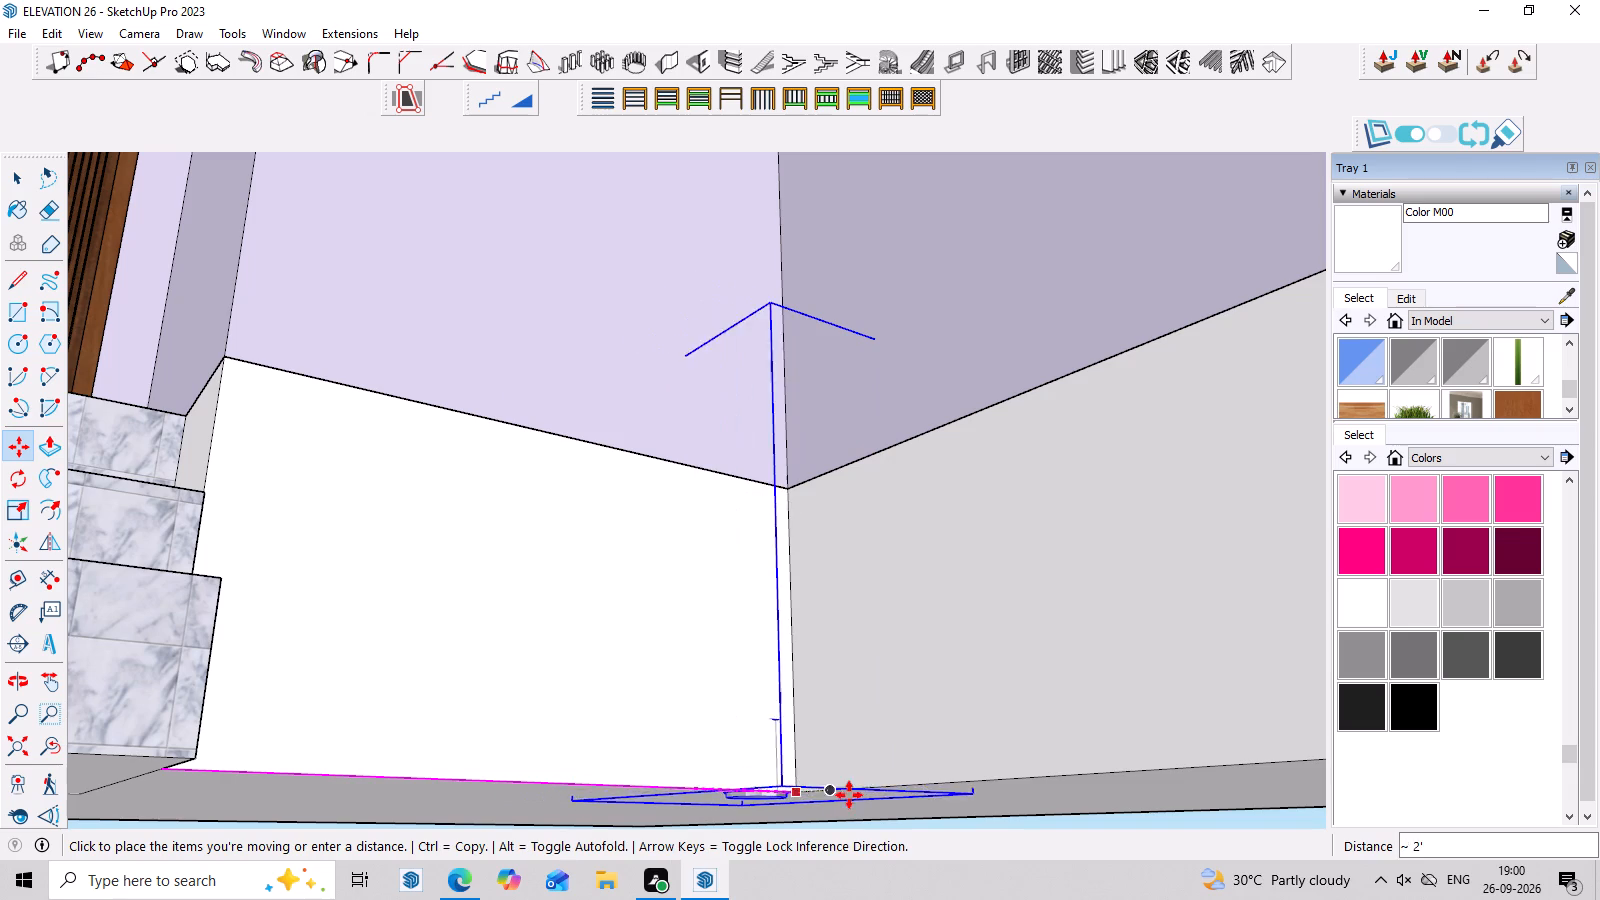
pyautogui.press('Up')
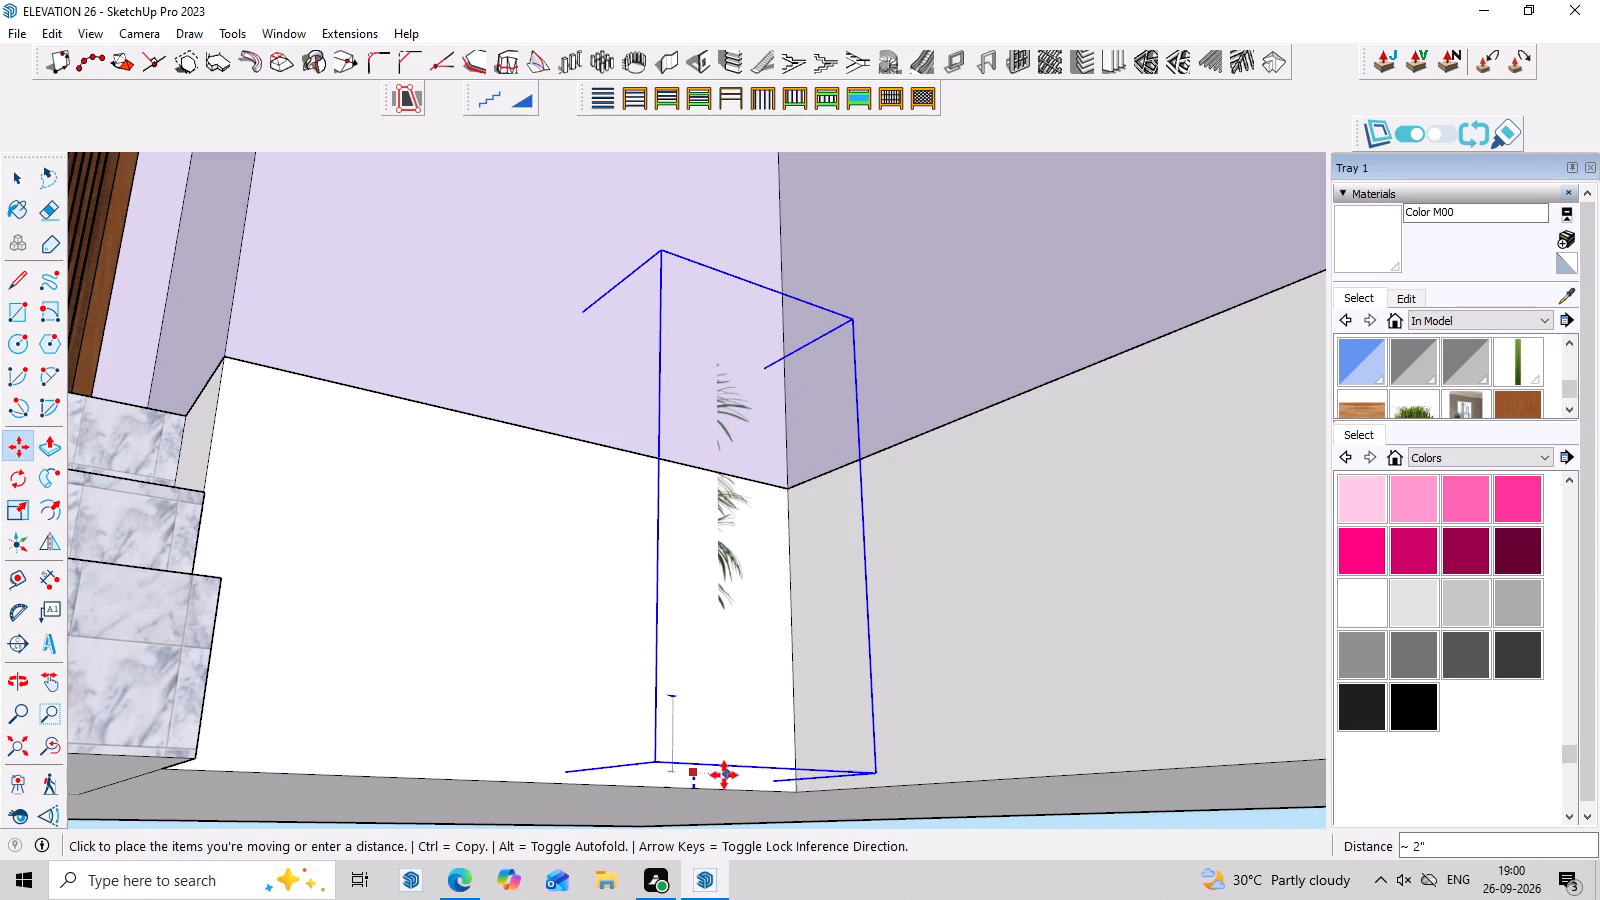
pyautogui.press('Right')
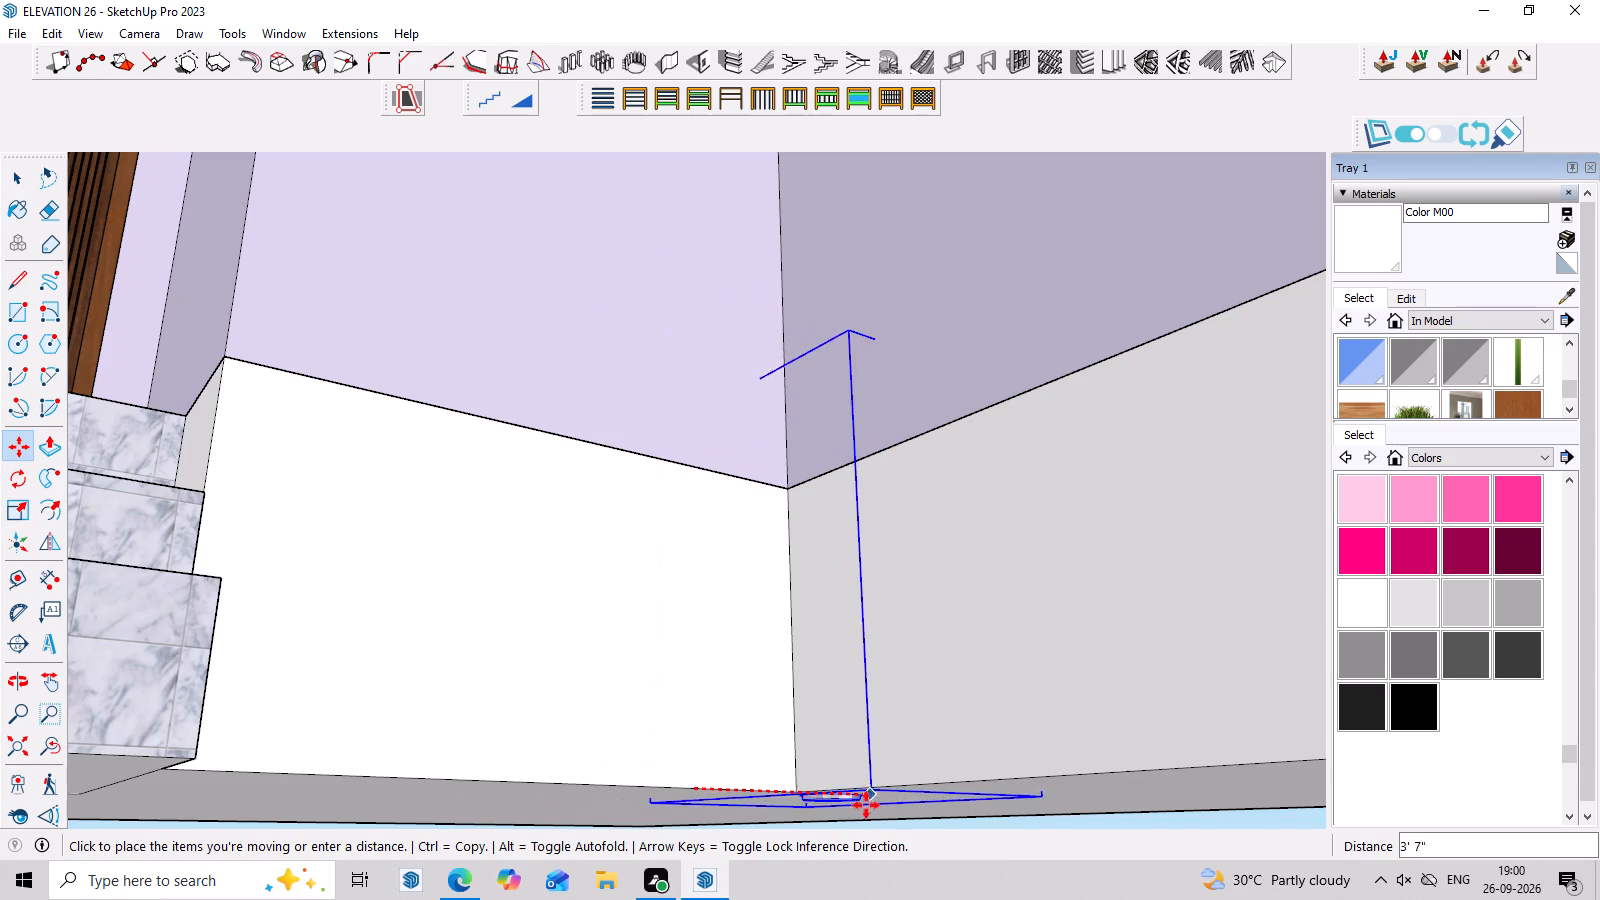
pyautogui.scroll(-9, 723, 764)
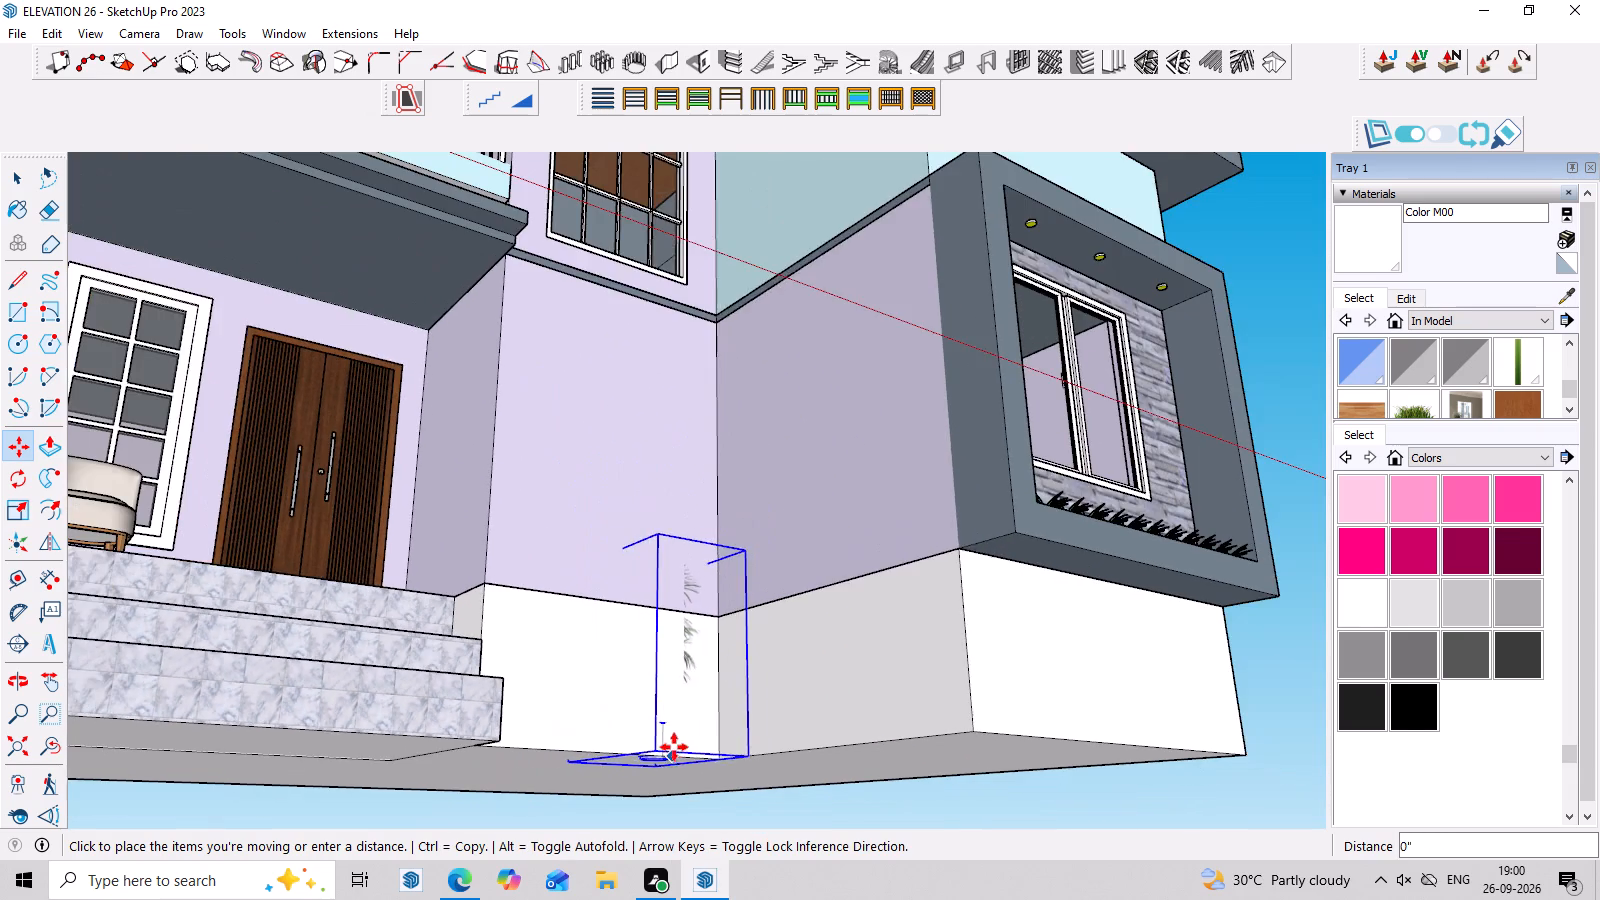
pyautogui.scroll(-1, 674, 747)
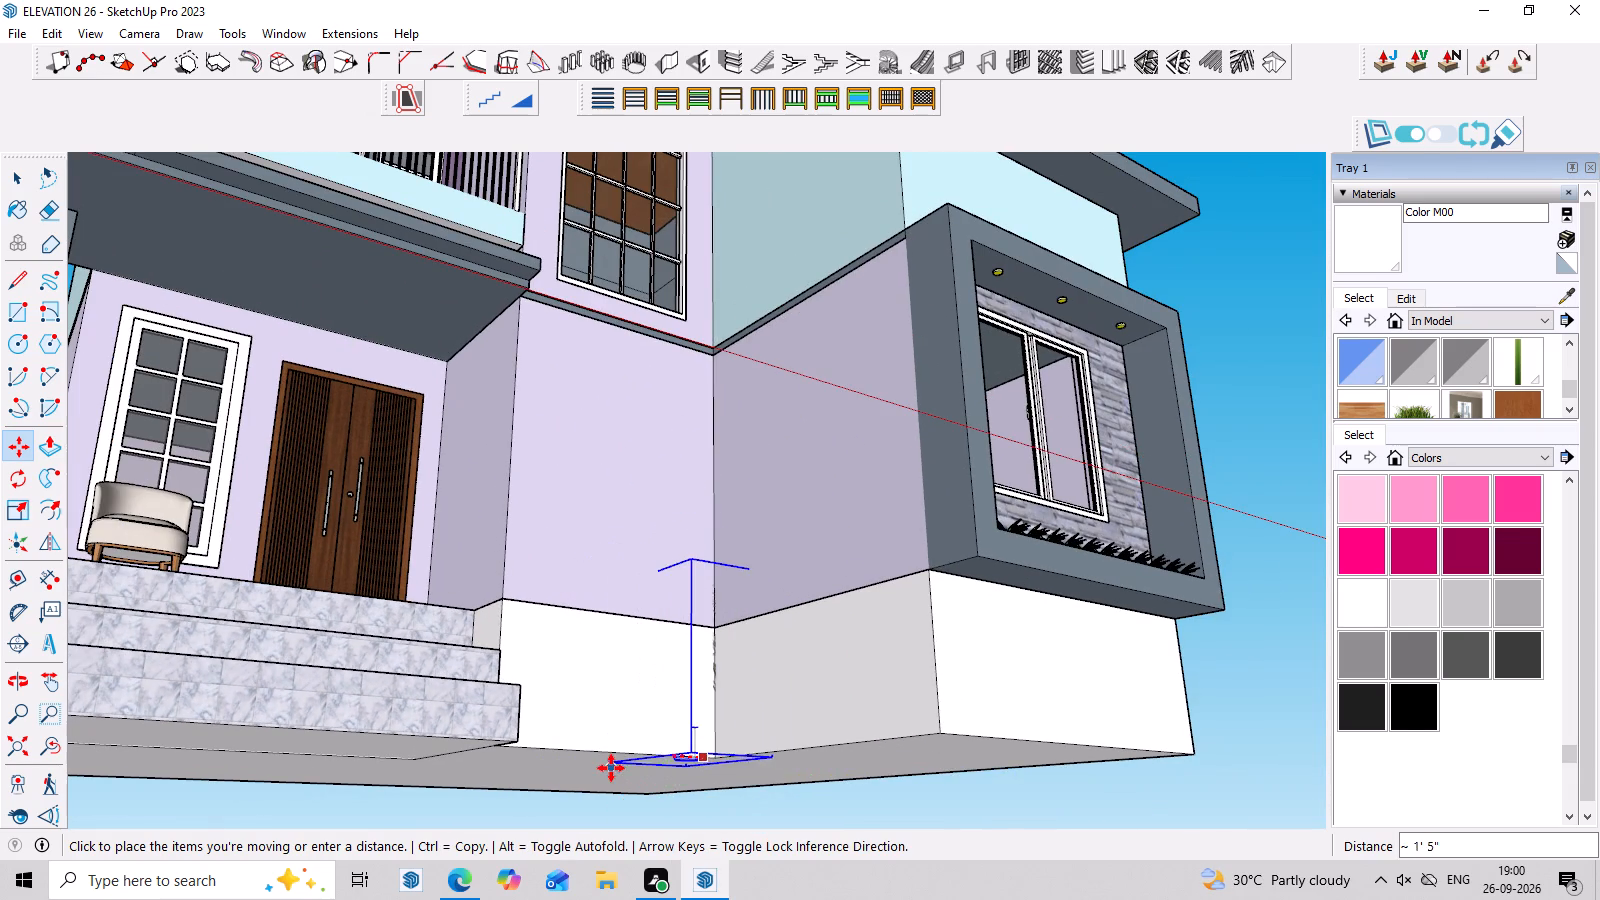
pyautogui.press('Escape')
# Move the potted palm about 7' 6" out from the inner wall corner to the ground at the end of the entrance steps.
pyautogui.click(660, 756)
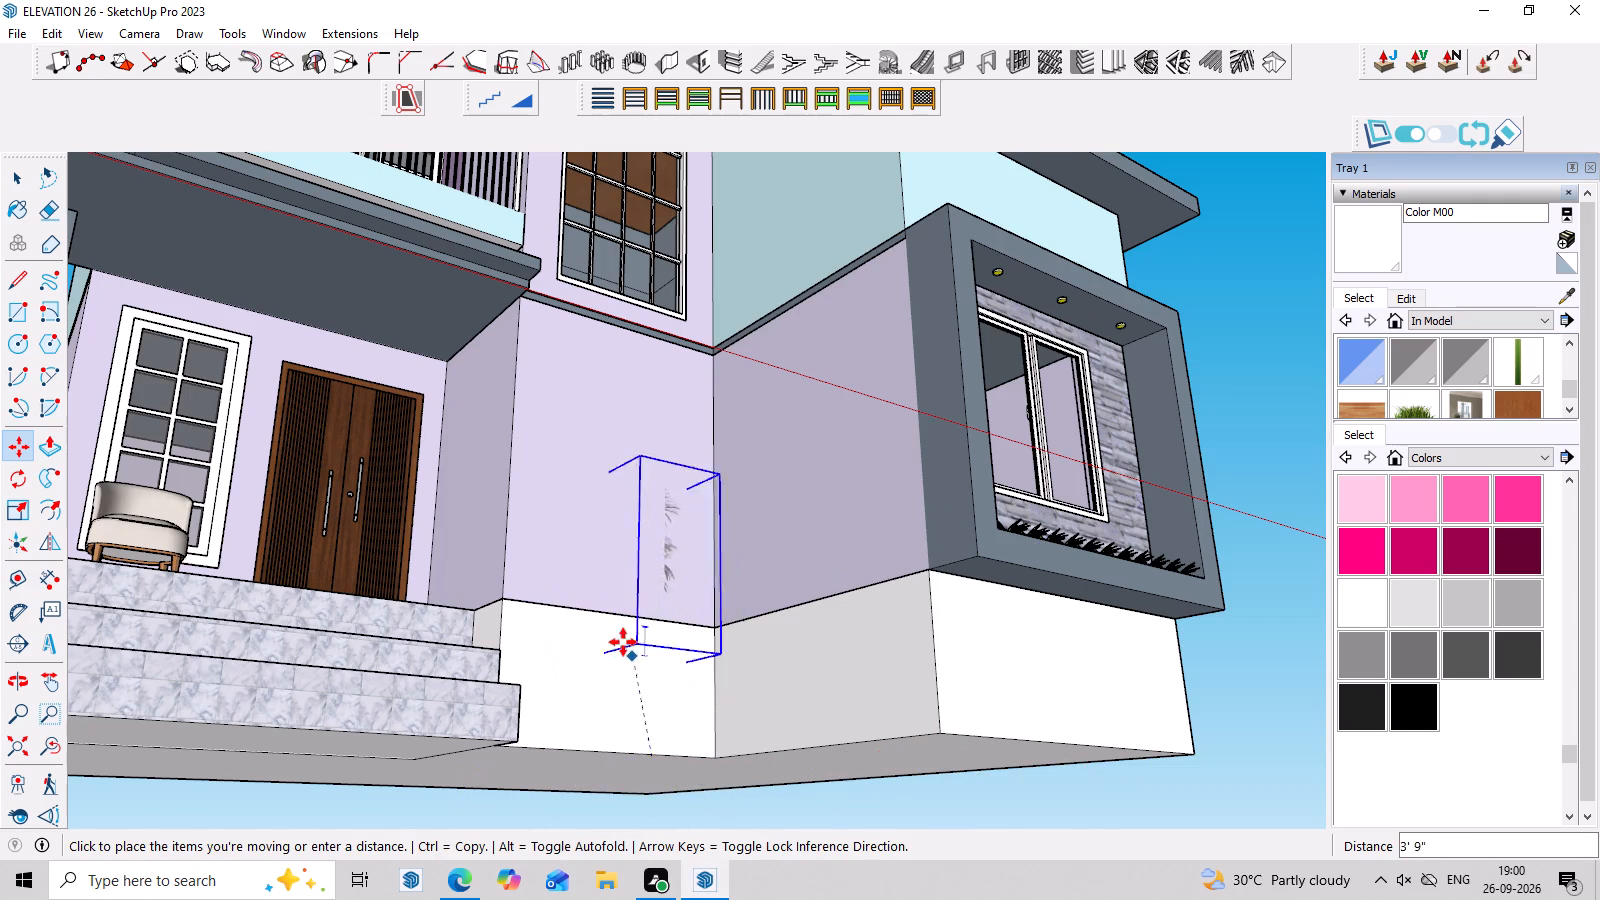
pyautogui.scroll(-7, 623, 642)
pyautogui.moveTo(587, 813); pyautogui.dragTo(514, 838, button='middle')
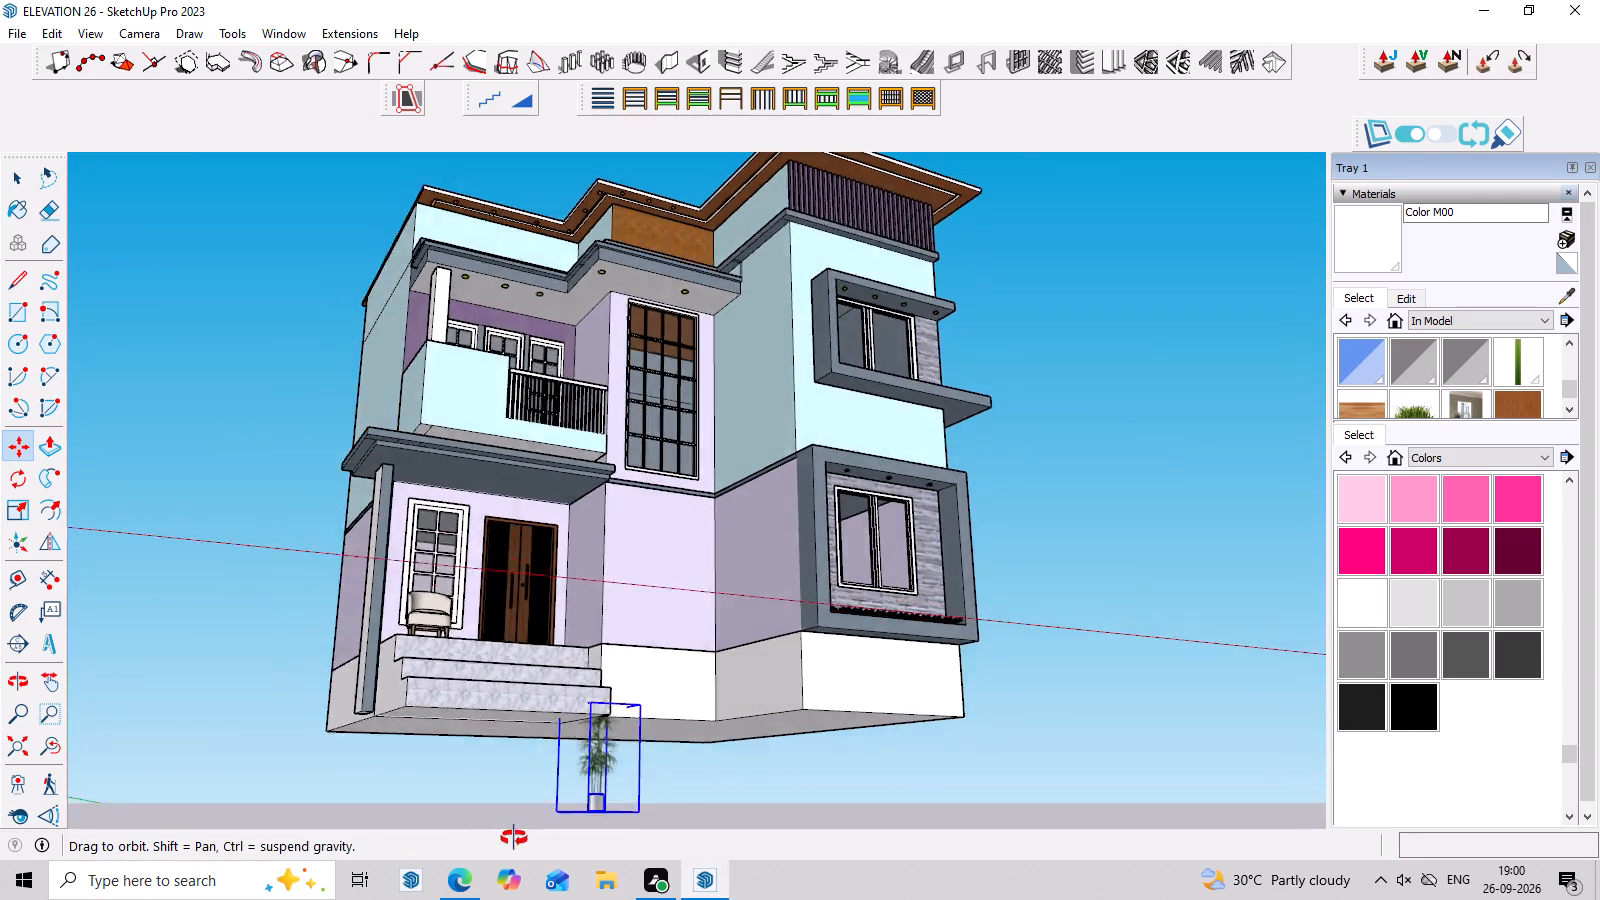
pyautogui.moveTo(514, 838); pyautogui.dragTo(224, 872, button='middle')
pyautogui.scroll(2, 604, 729)
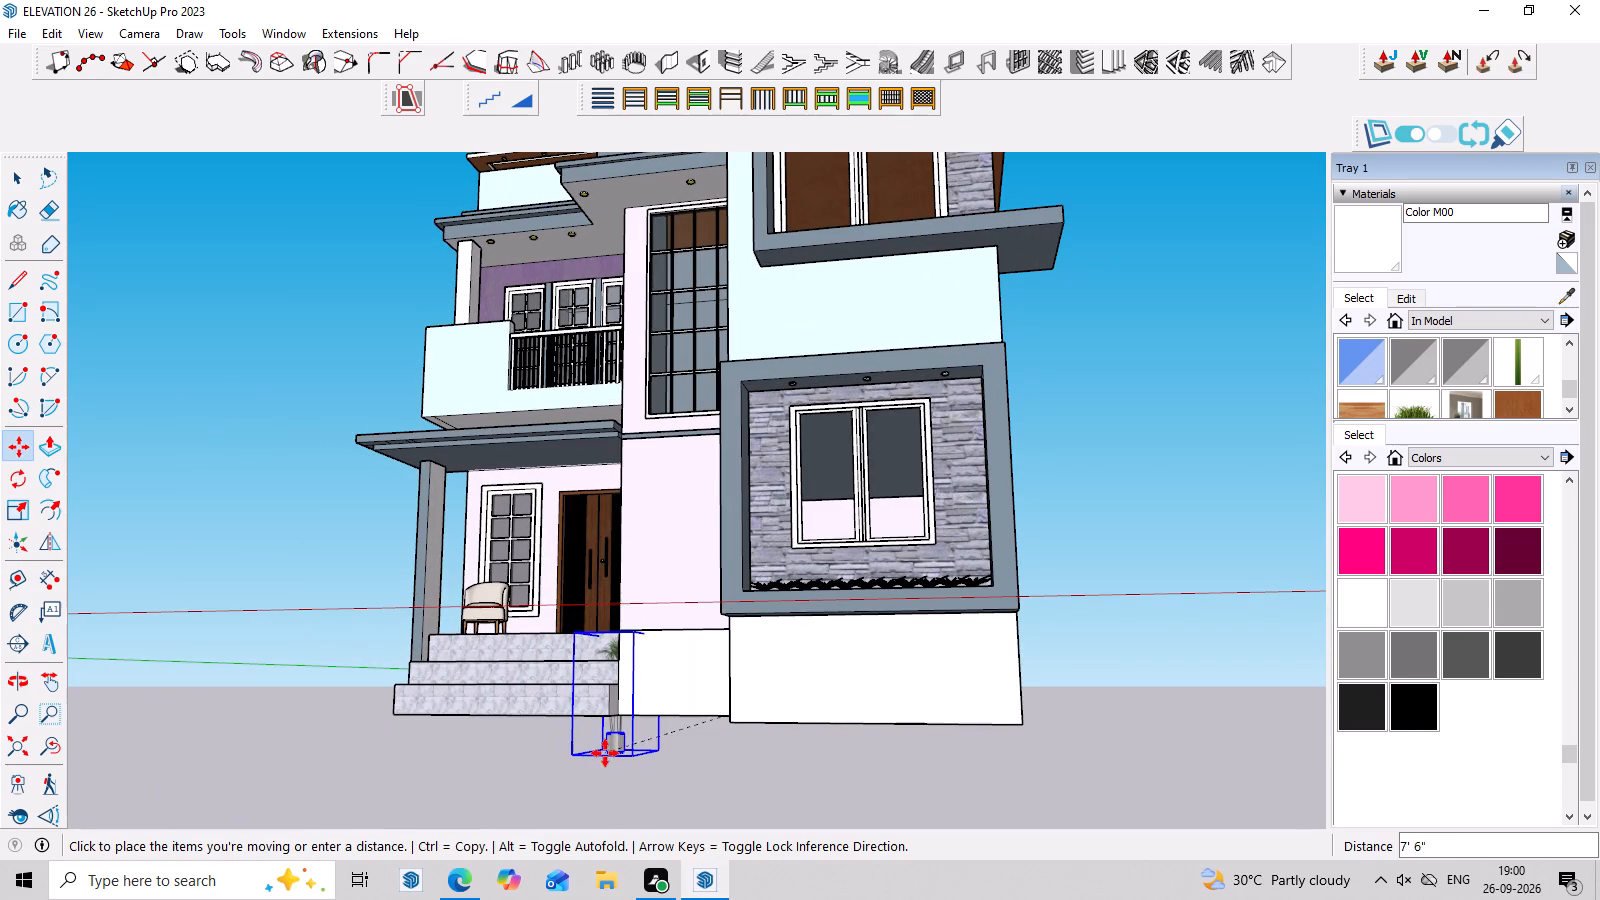
pyautogui.click(605, 753)
# Move the potted palm about 3' 9" clear of the steps onto the open ground before the recessed wall, and nudge it slightly.
pyautogui.scroll(2, 642, 744)
pyautogui.moveTo(639, 744); pyautogui.dragTo(491, 815, button='middle')
pyautogui.scroll(7, 605, 747)
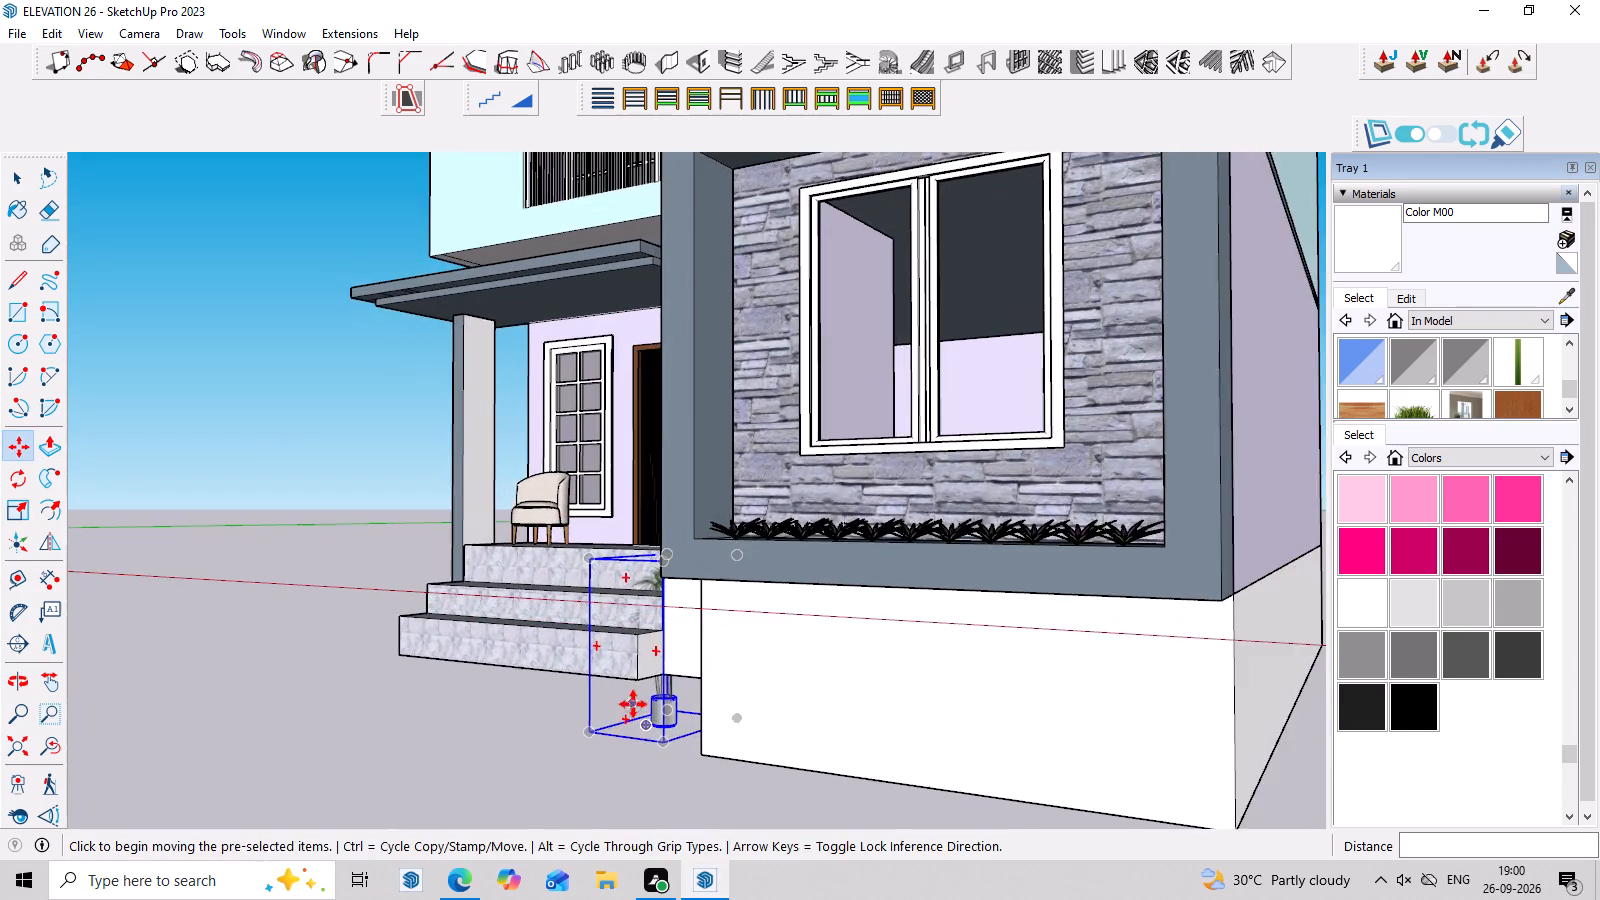
pyautogui.moveTo(645, 735); pyautogui.dragTo(971, 759, button='middle')
pyautogui.scroll(3, 620, 739)
pyautogui.moveTo(692, 724); pyautogui.dragTo(512, 730, button='middle')
pyautogui.scroll(4, 644, 693)
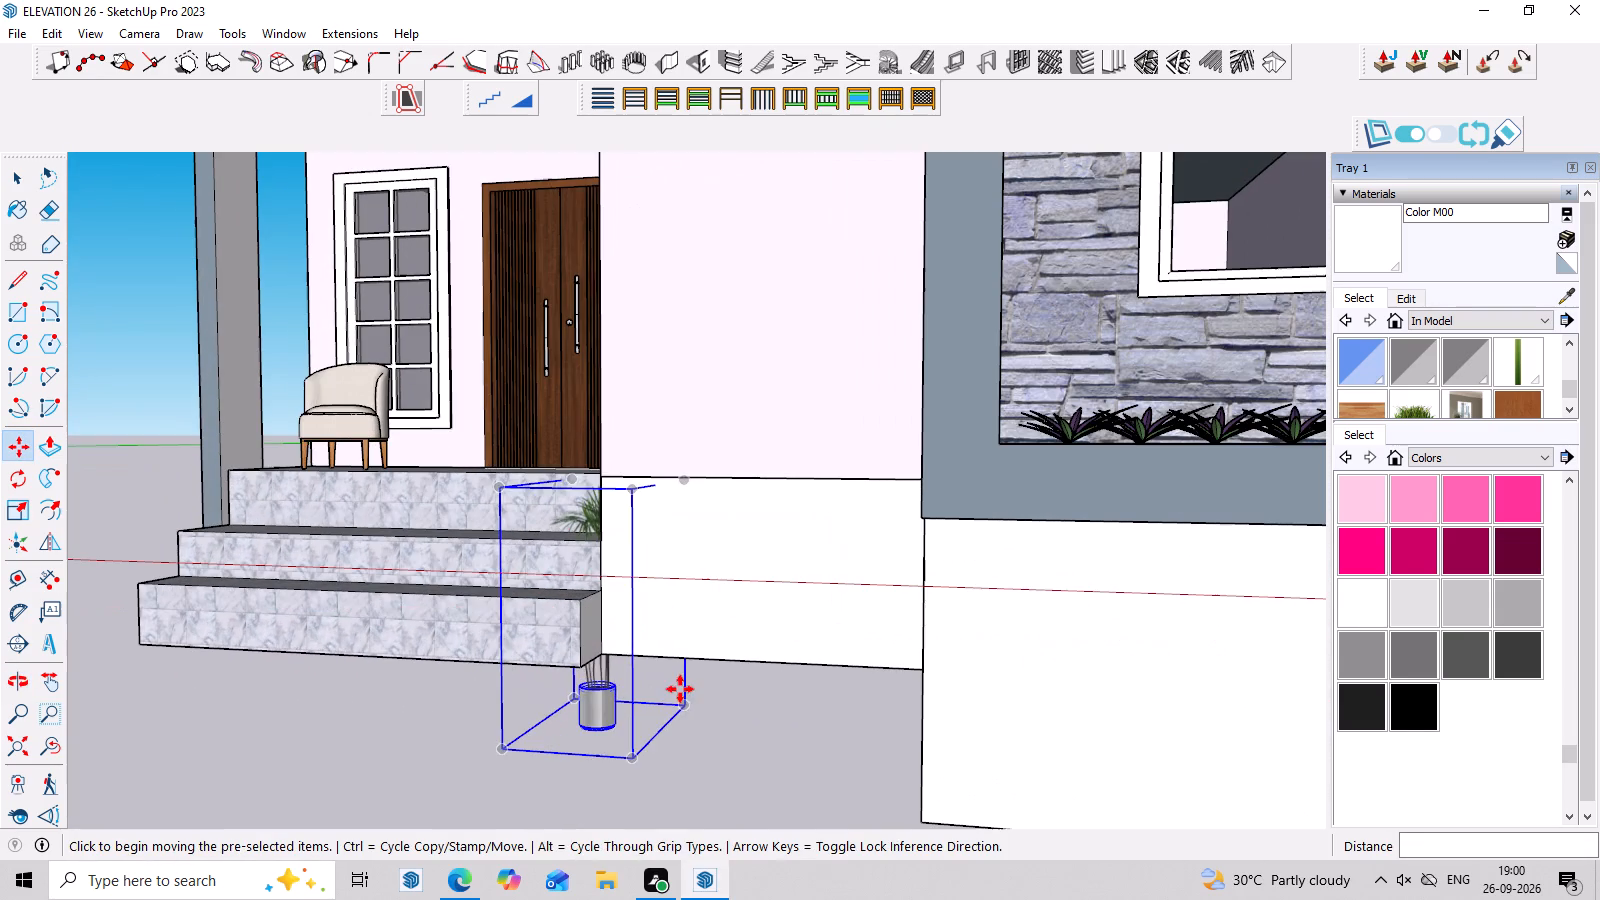
pyautogui.click(678, 706)
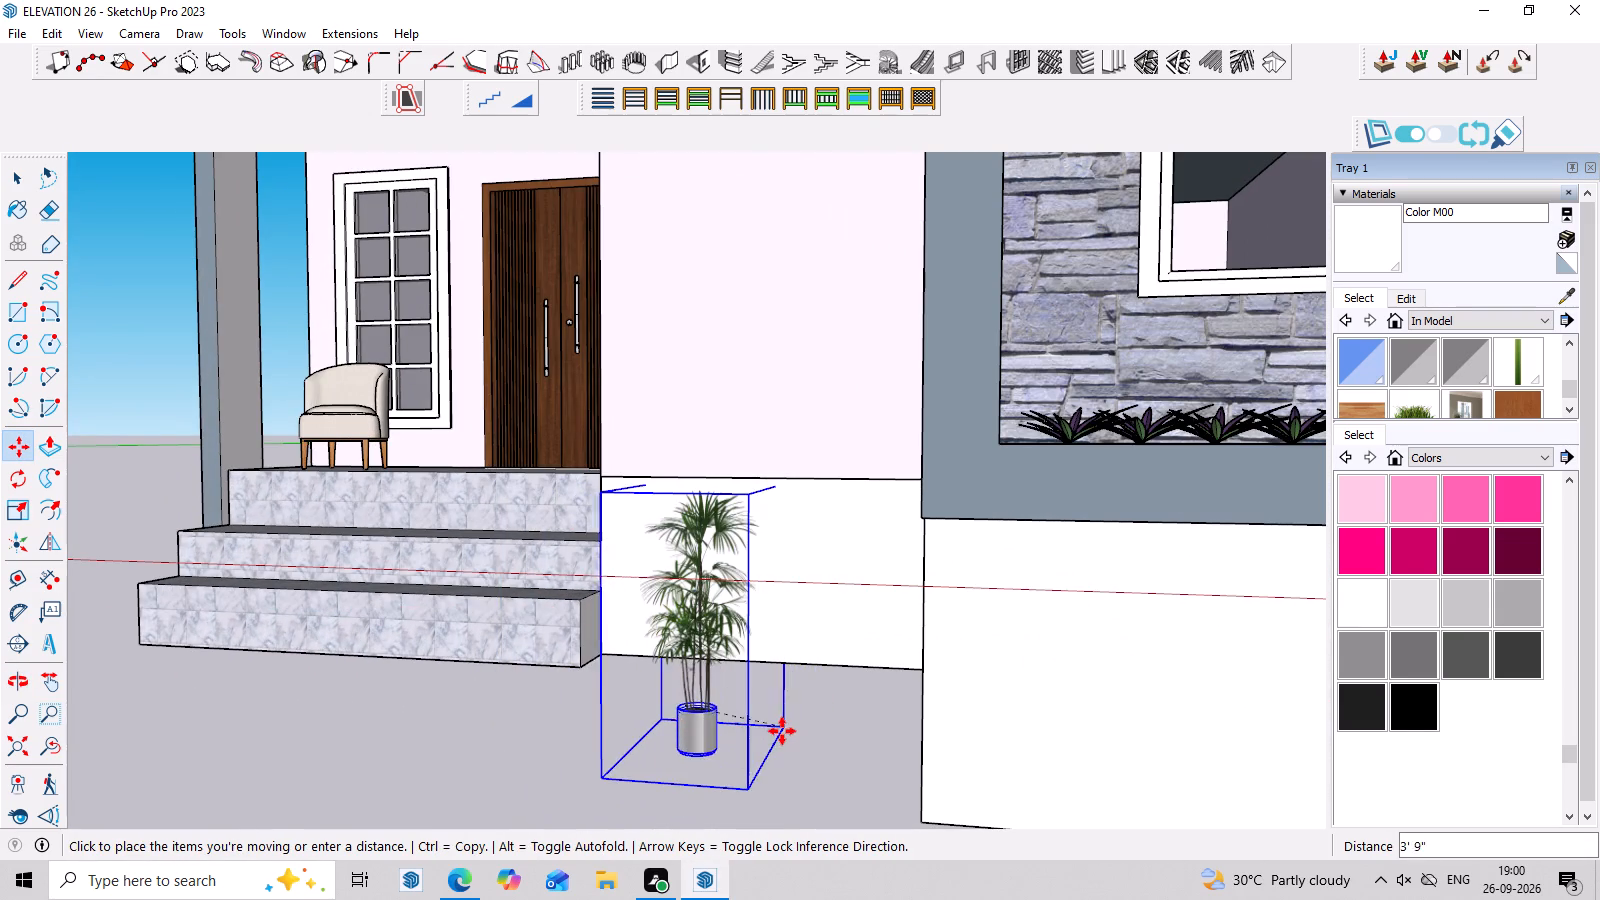
pyautogui.click(781, 733)
pyautogui.scroll(3, 726, 780)
pyautogui.click(684, 816)
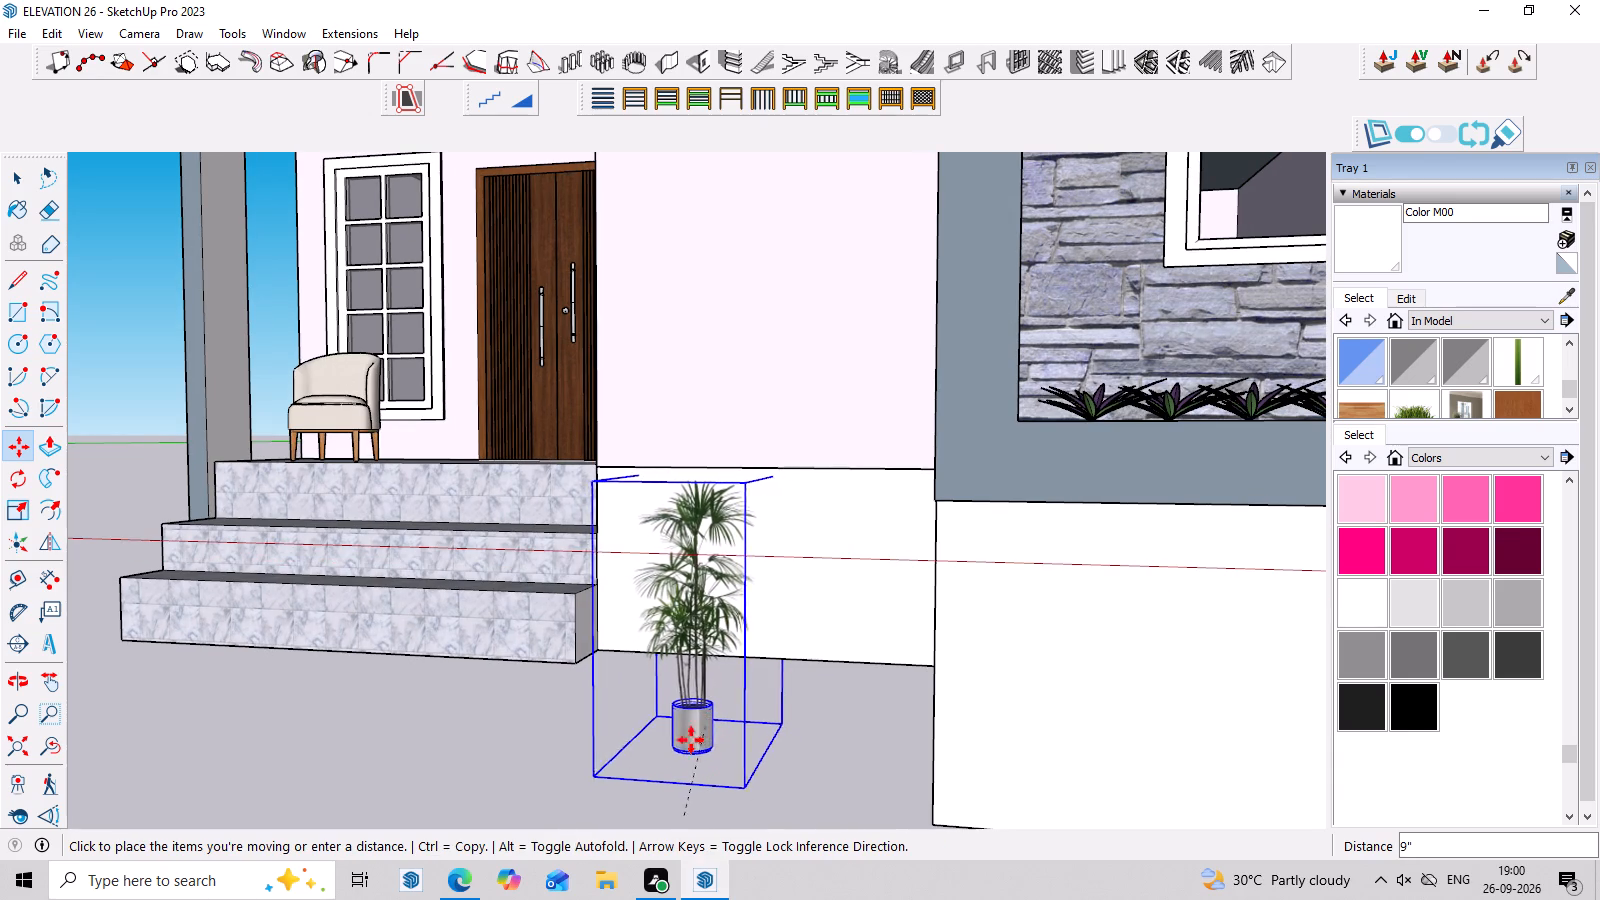
pyautogui.click(674, 769)
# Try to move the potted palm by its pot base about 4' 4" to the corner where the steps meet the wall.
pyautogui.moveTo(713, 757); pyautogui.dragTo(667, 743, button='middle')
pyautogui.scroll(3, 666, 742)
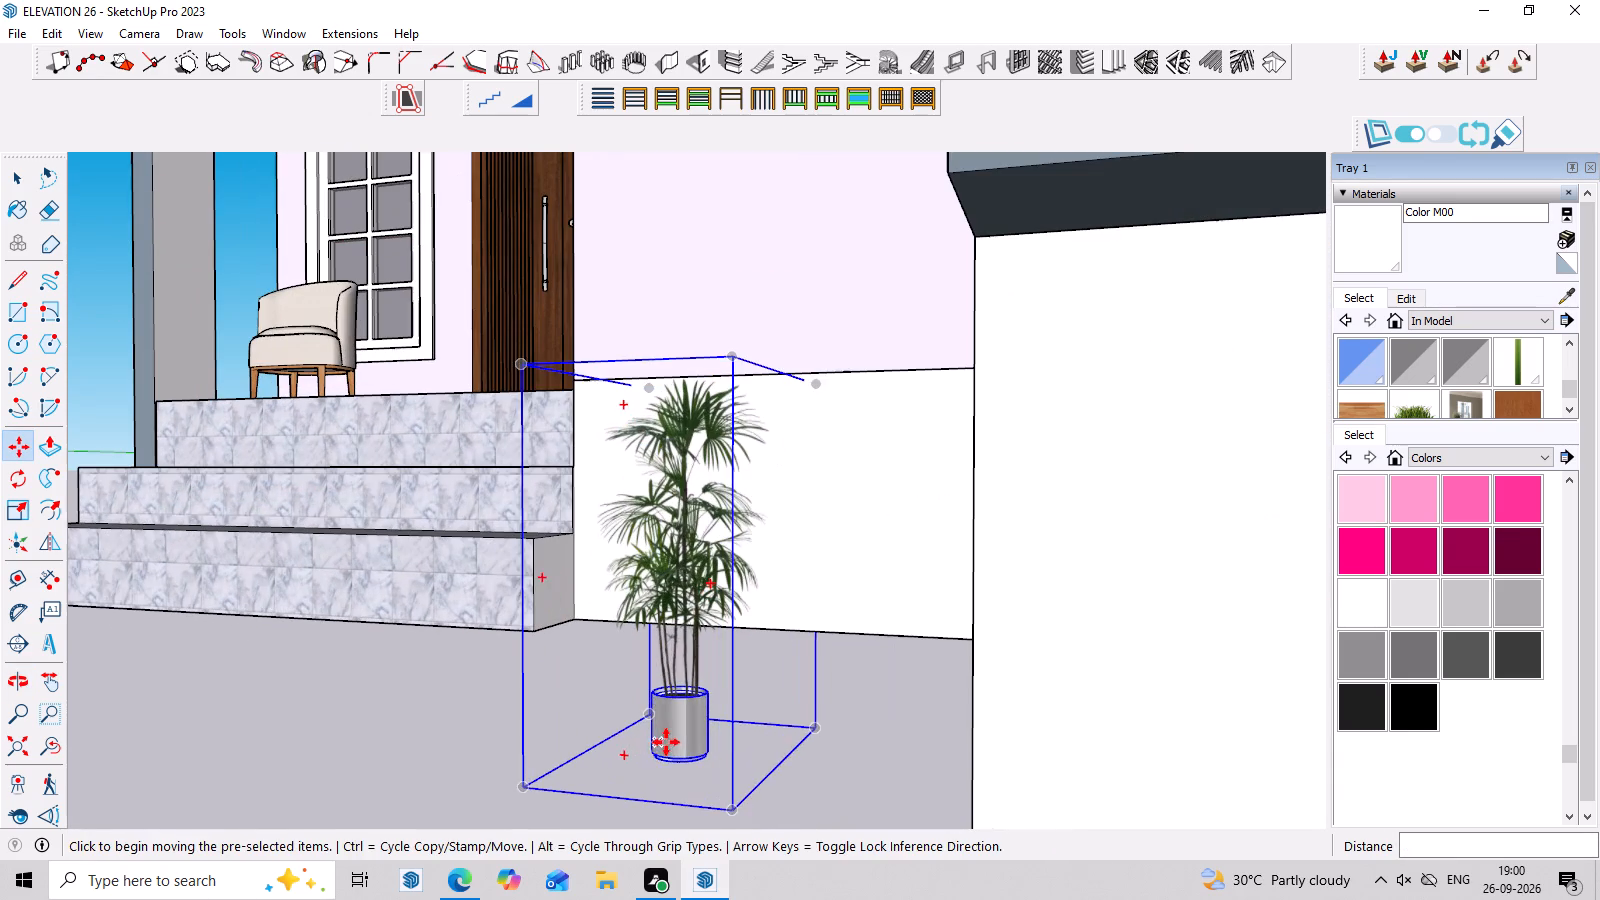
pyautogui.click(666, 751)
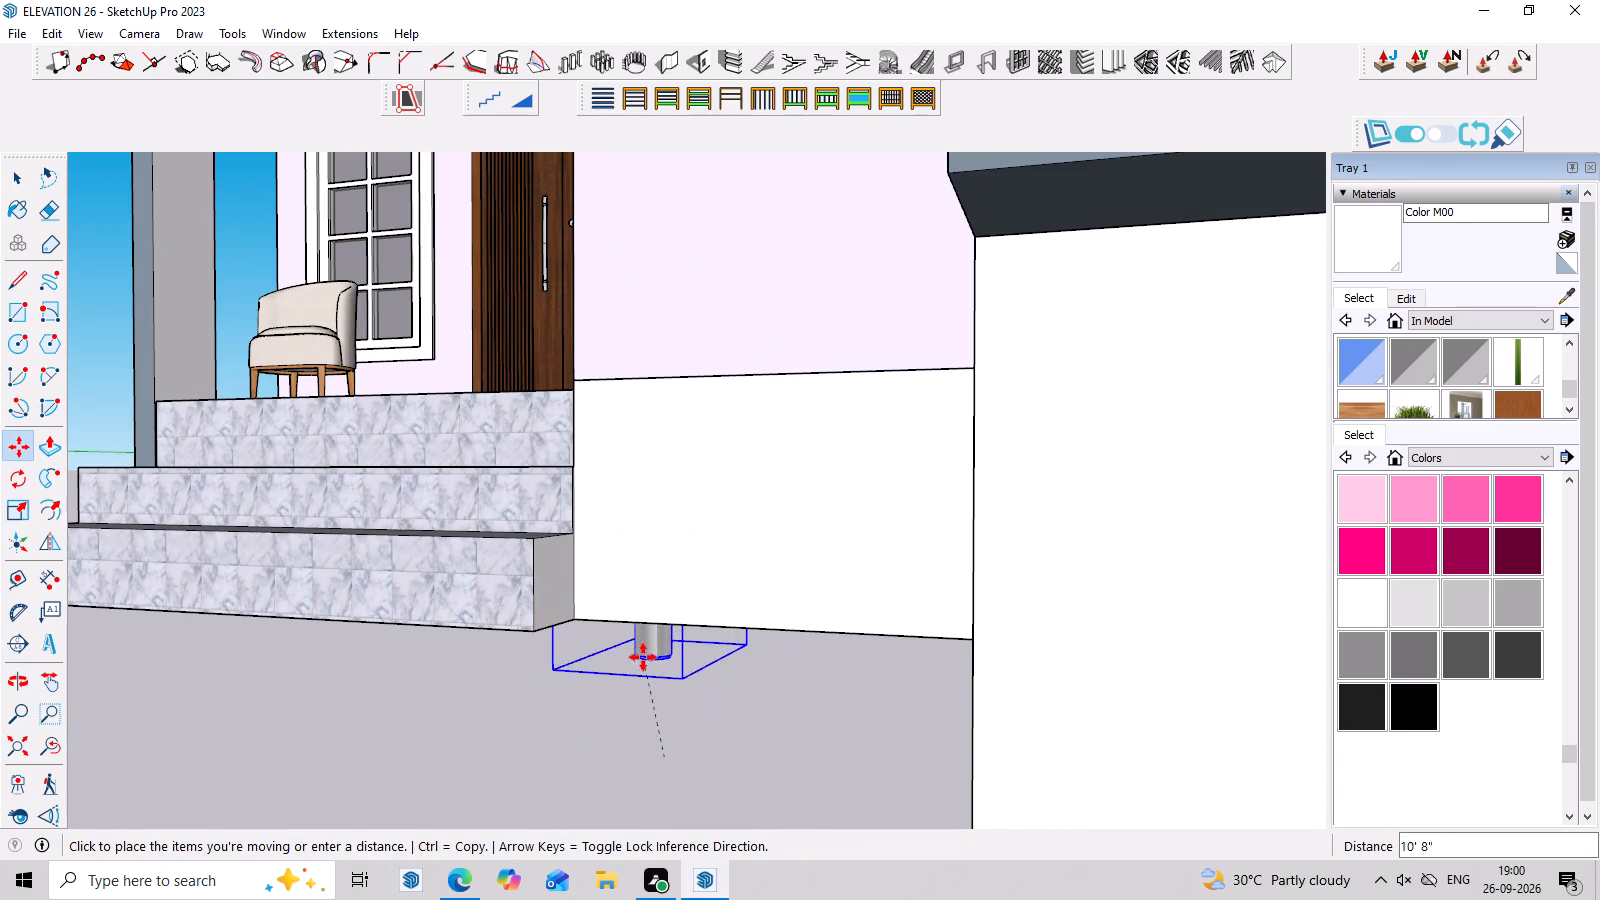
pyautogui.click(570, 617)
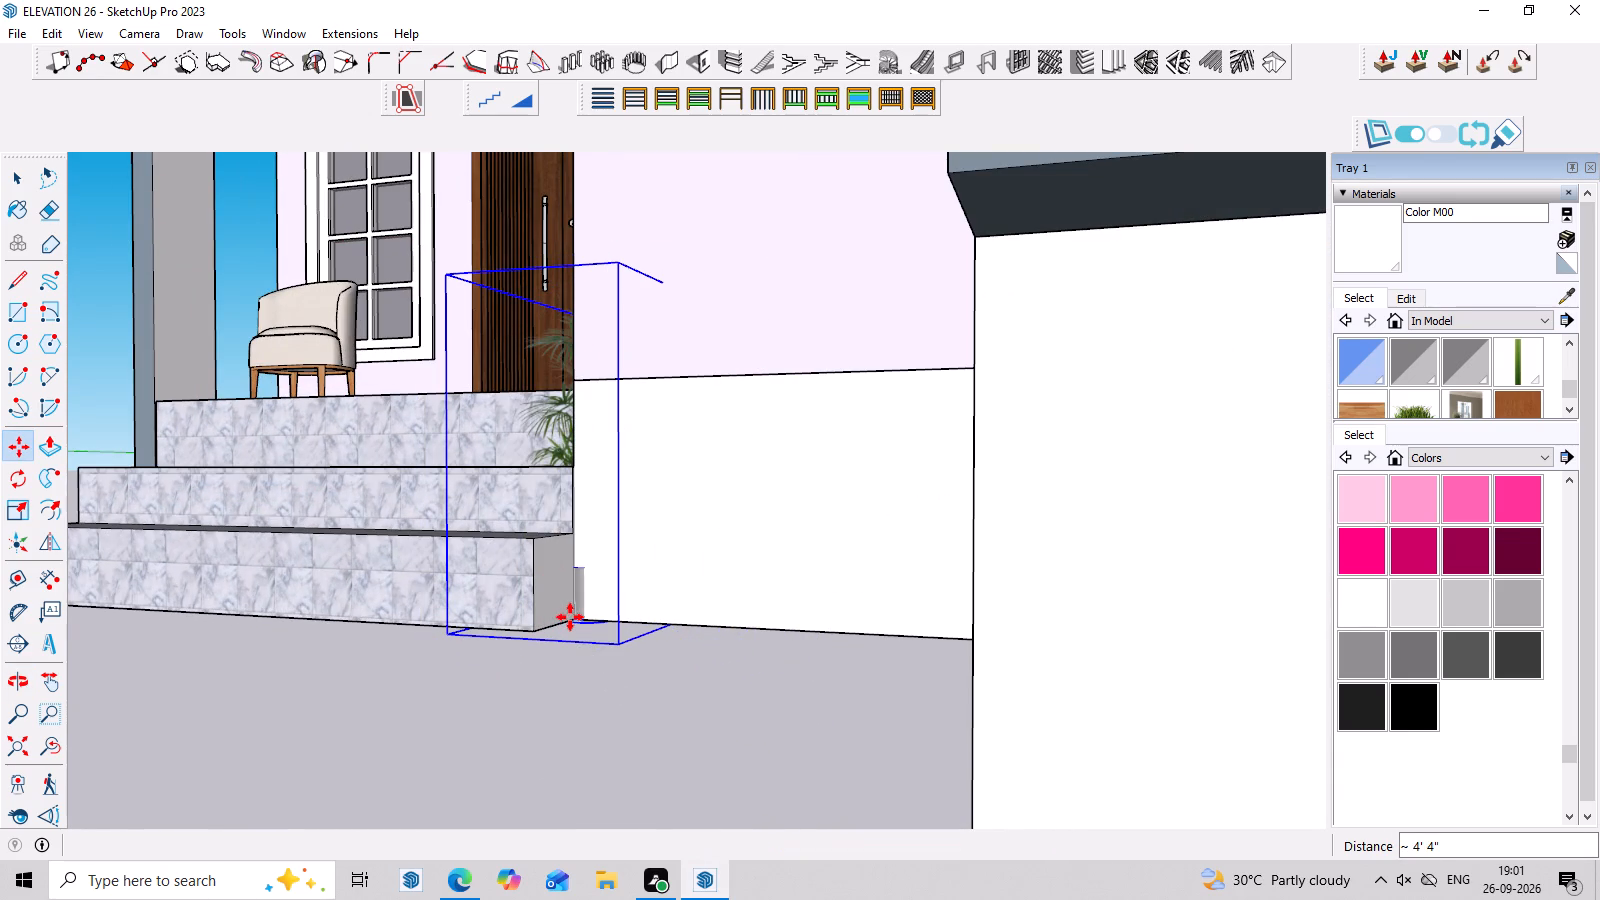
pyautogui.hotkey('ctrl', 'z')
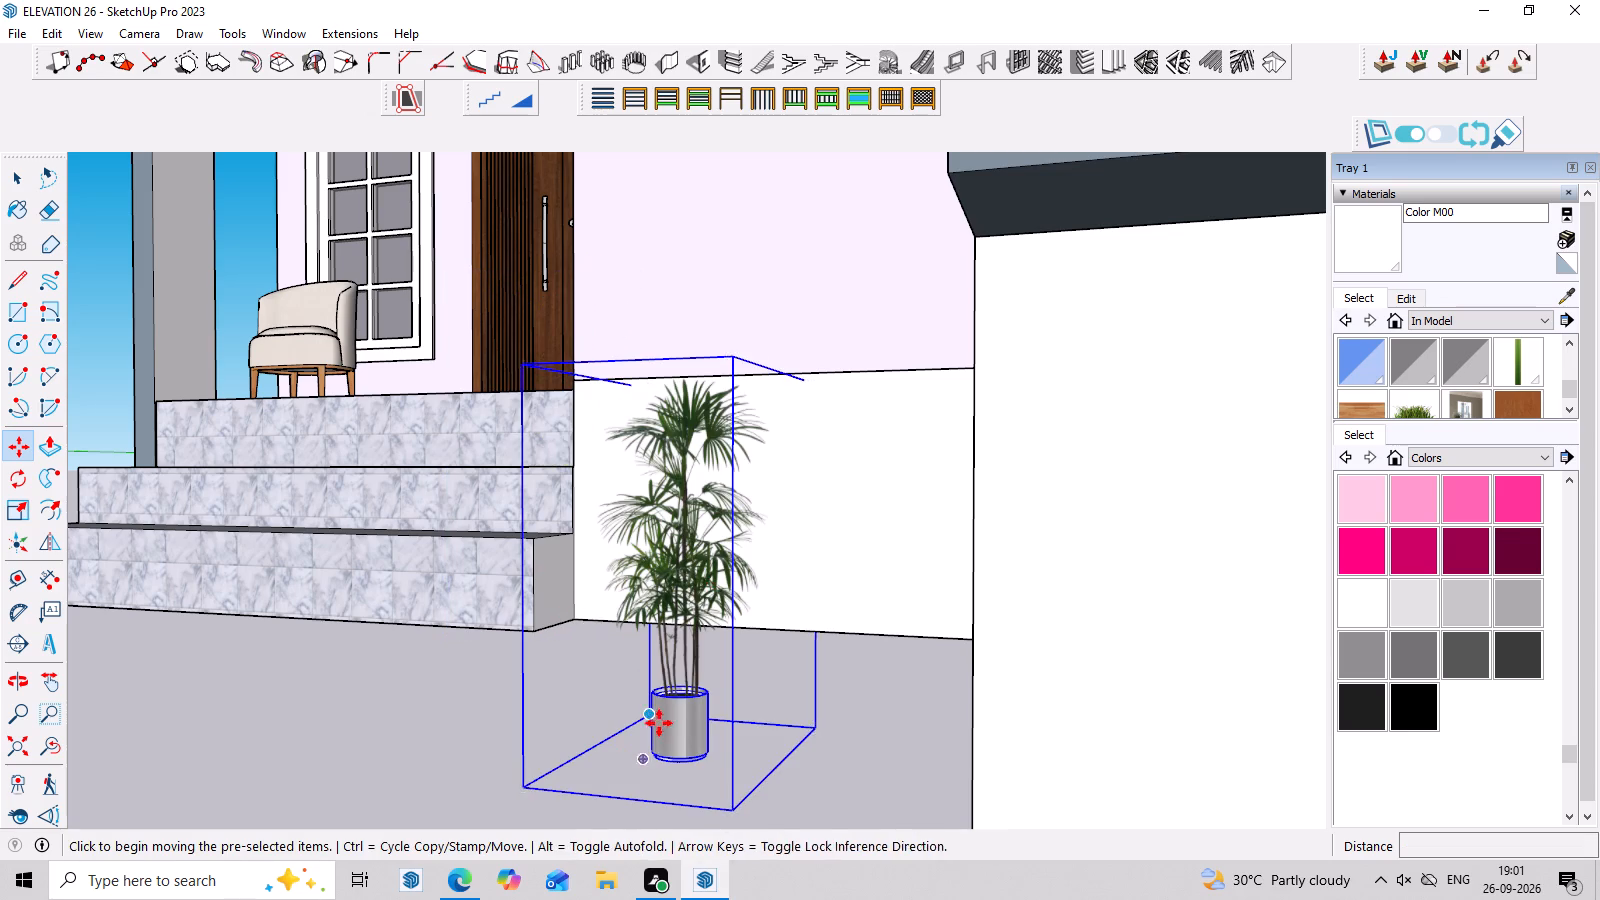
# Move the potted palm by its pot about 3' 10" to the end of the lowest step, close to the recessed wall.
pyautogui.click(659, 723)
pyautogui.click(549, 600)
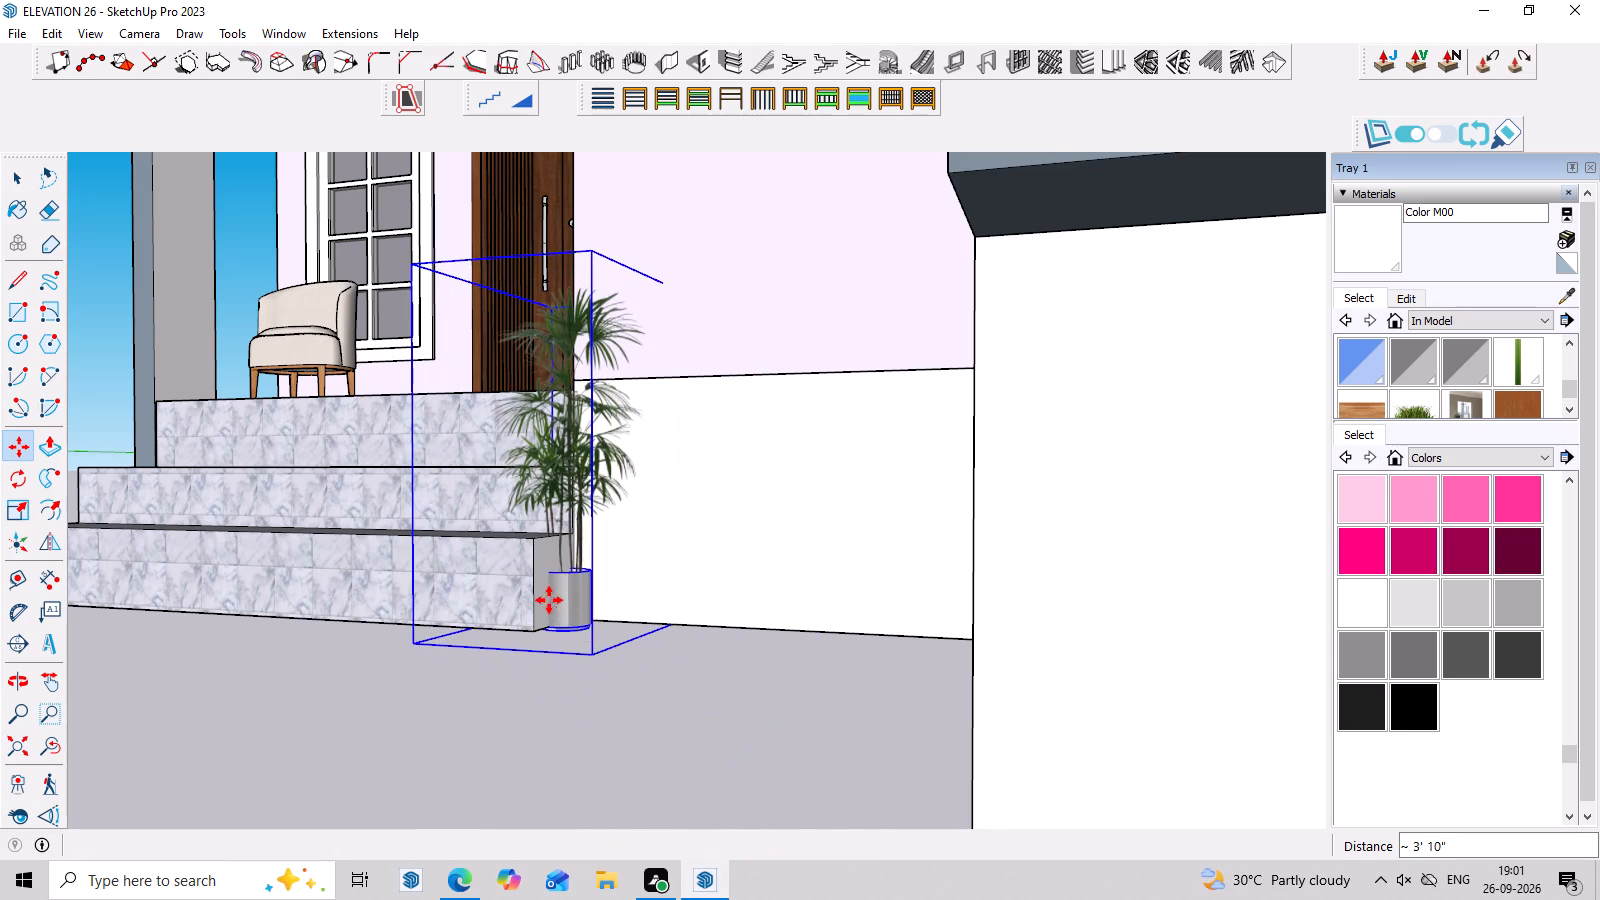
# Move the potted palm about 4' 9" along the red axis, away from the steps toward the middle of the recessed wall.
pyautogui.moveTo(657, 651); pyautogui.dragTo(525, 628, button='middle')
pyautogui.moveTo(458, 641); pyautogui.dragTo(811, 641, button='middle')
pyautogui.scroll(-3, 447, 614)
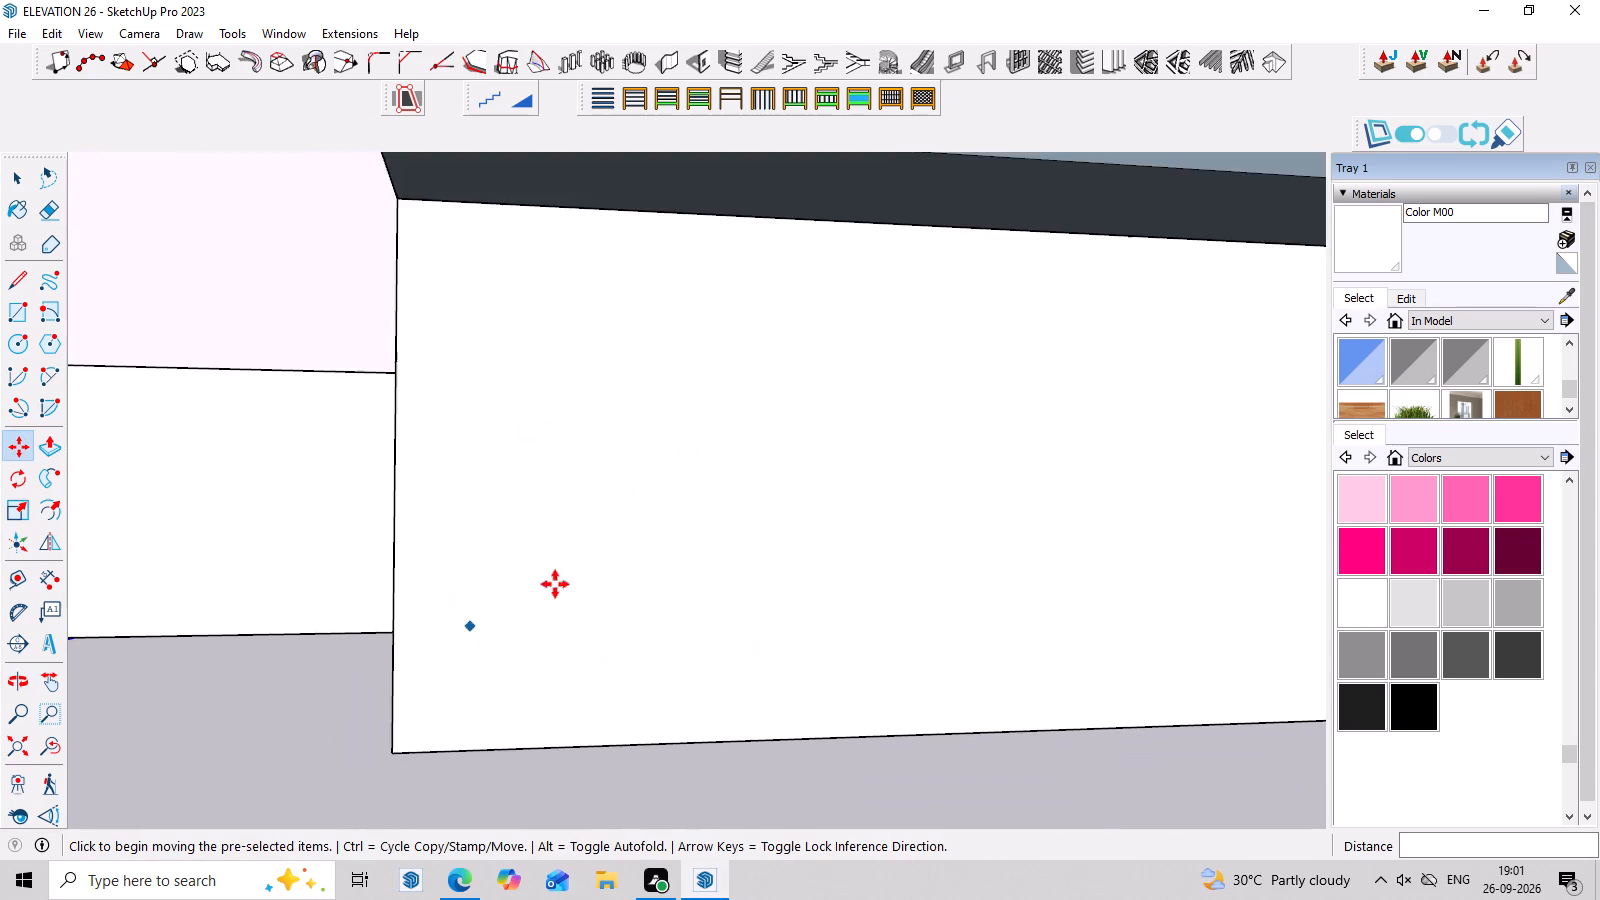
pyautogui.scroll(-9, 555, 584)
pyautogui.scroll(-3, 727, 516)
pyautogui.scroll(11, 381, 542)
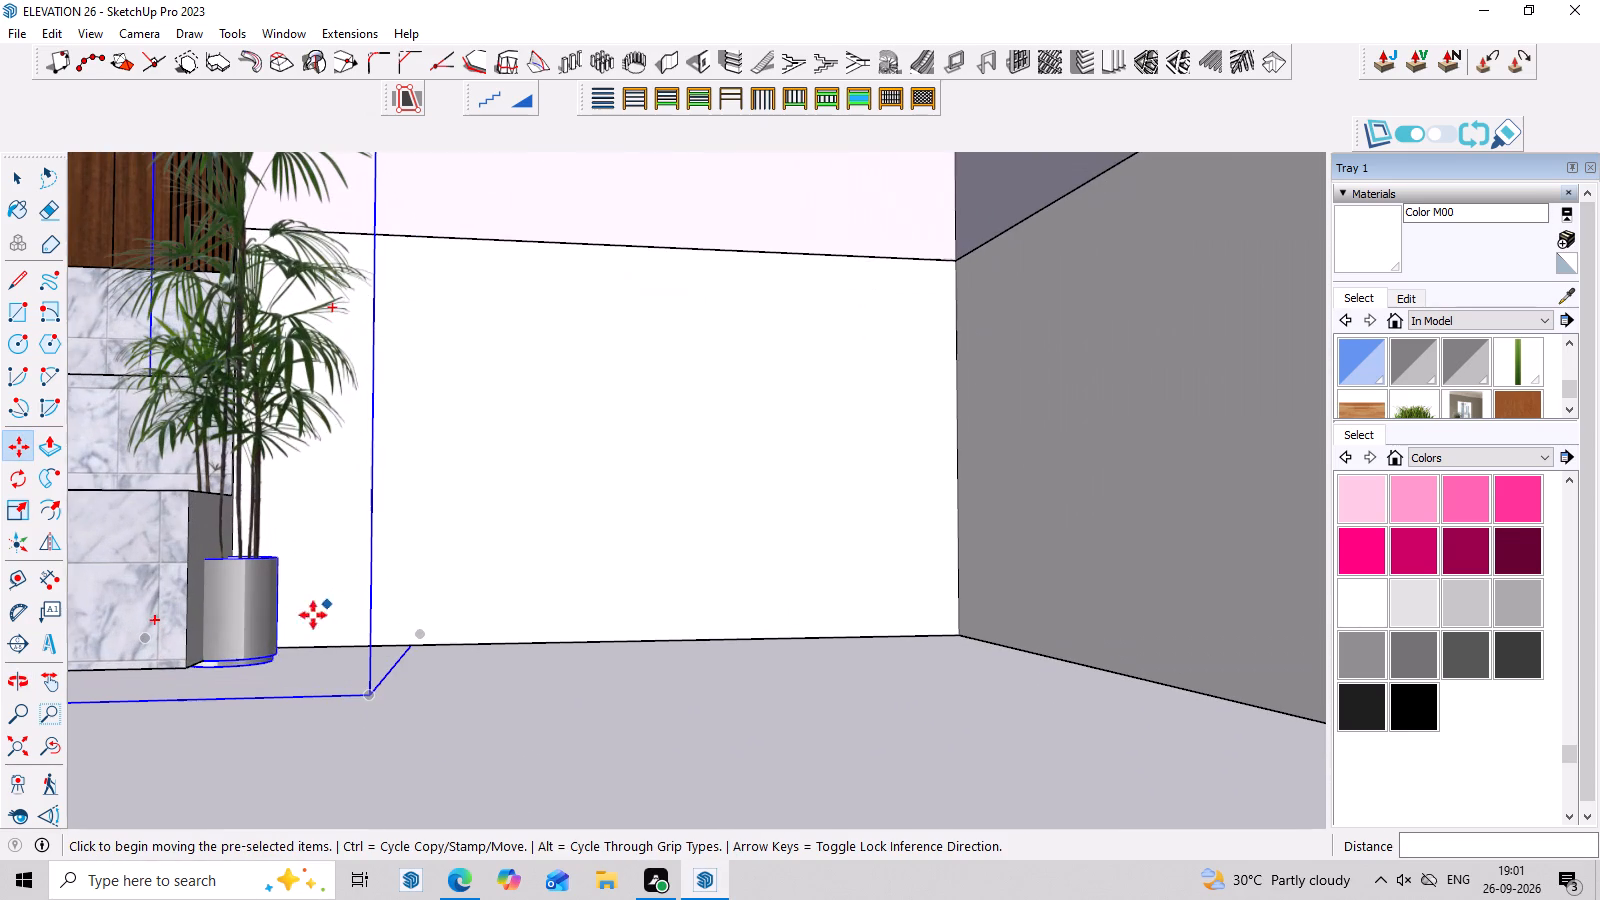
pyautogui.press('m')
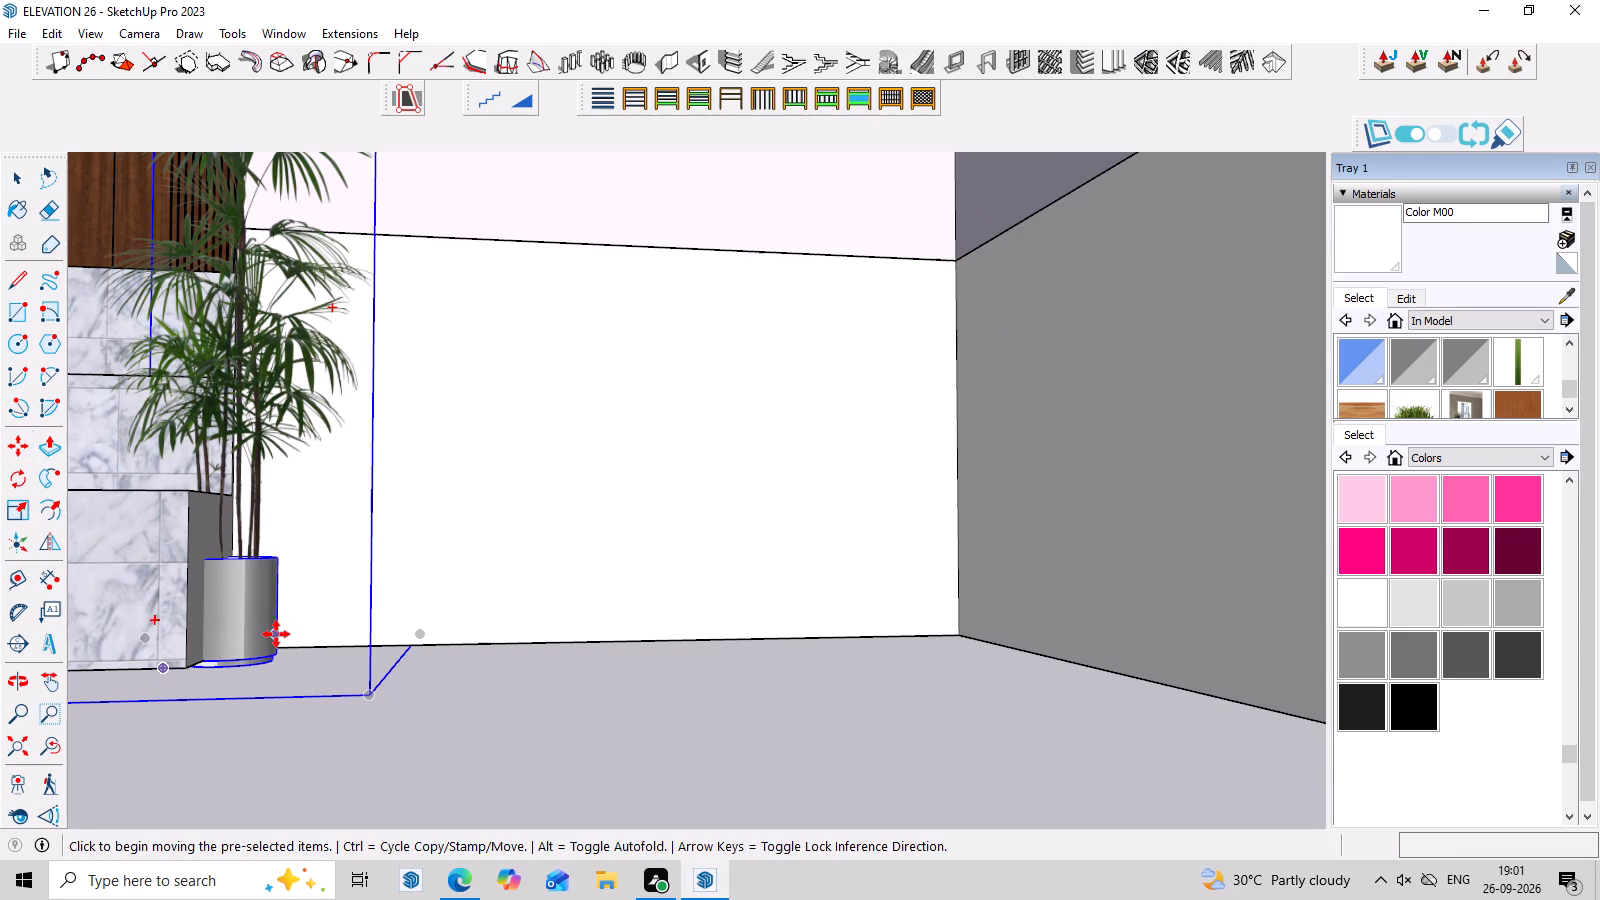
pyautogui.click(260, 656)
pyautogui.press('Right')
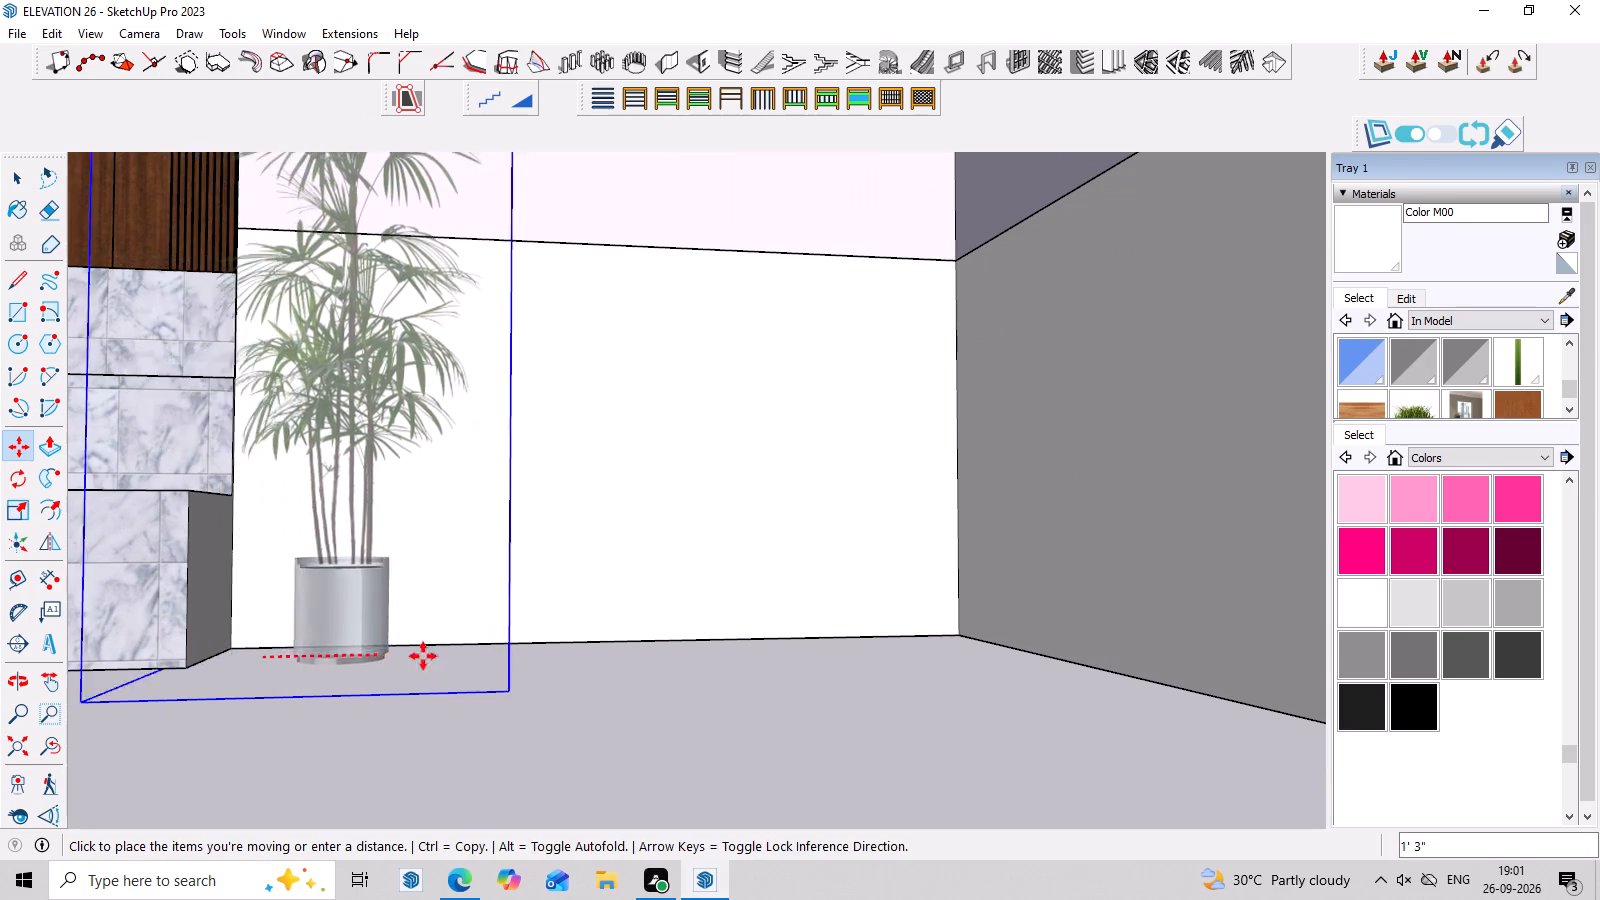
pyautogui.click(669, 630)
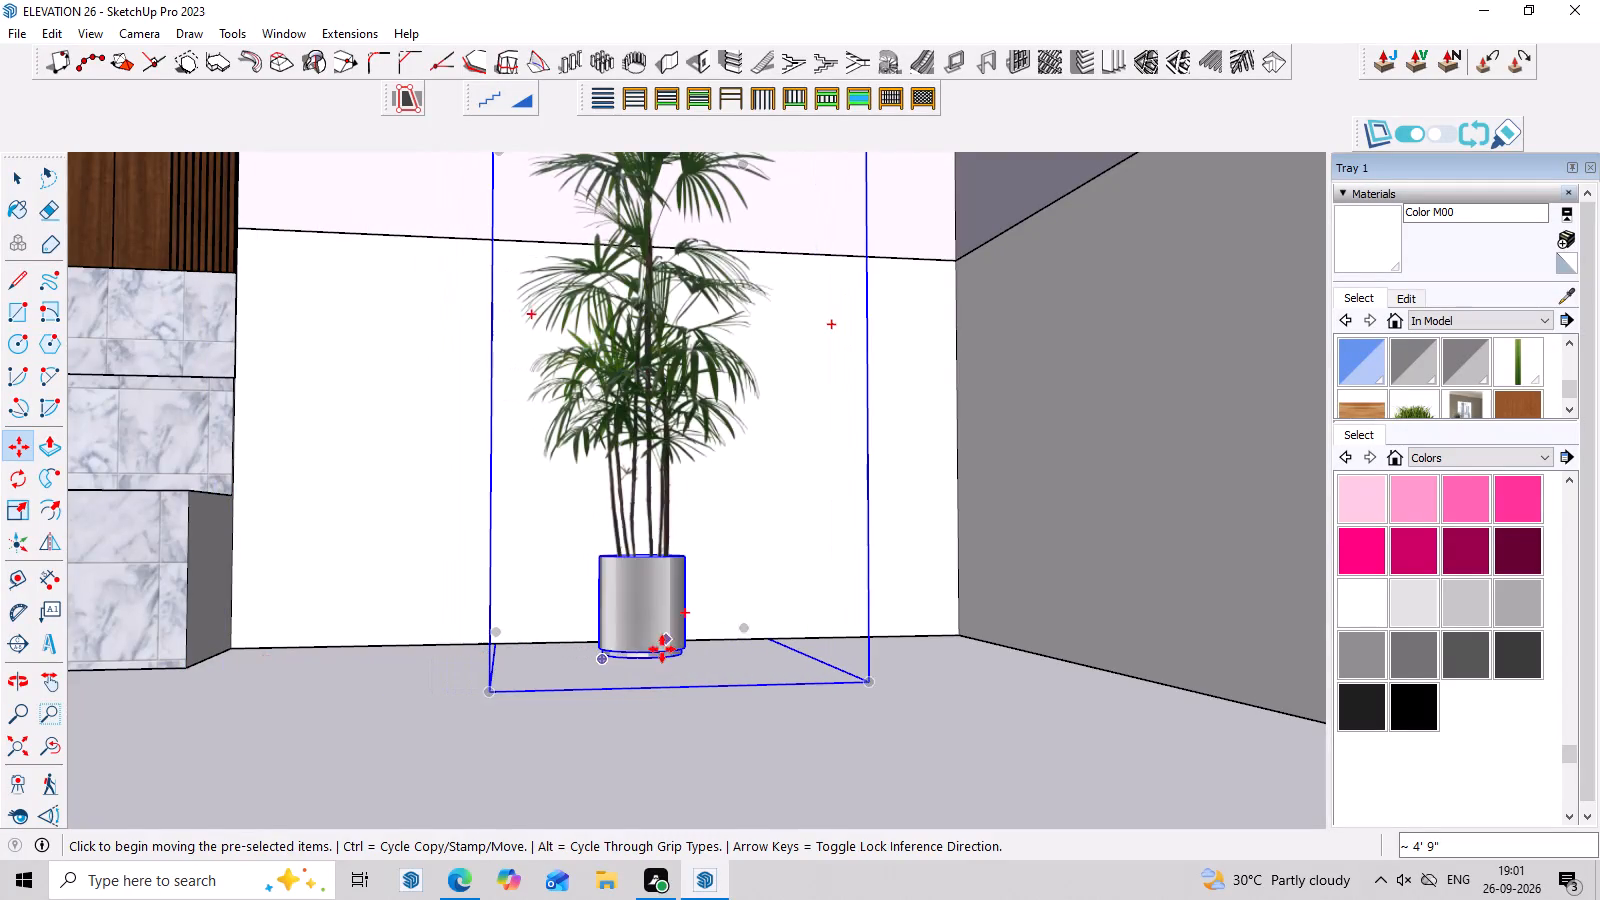
# Scale the potted palm taller along the blue axis so it rises well above the white plinth.
pyautogui.scroll(-6, 656, 677)
pyautogui.moveTo(654, 712); pyautogui.dragTo(628, 758, button='middle')
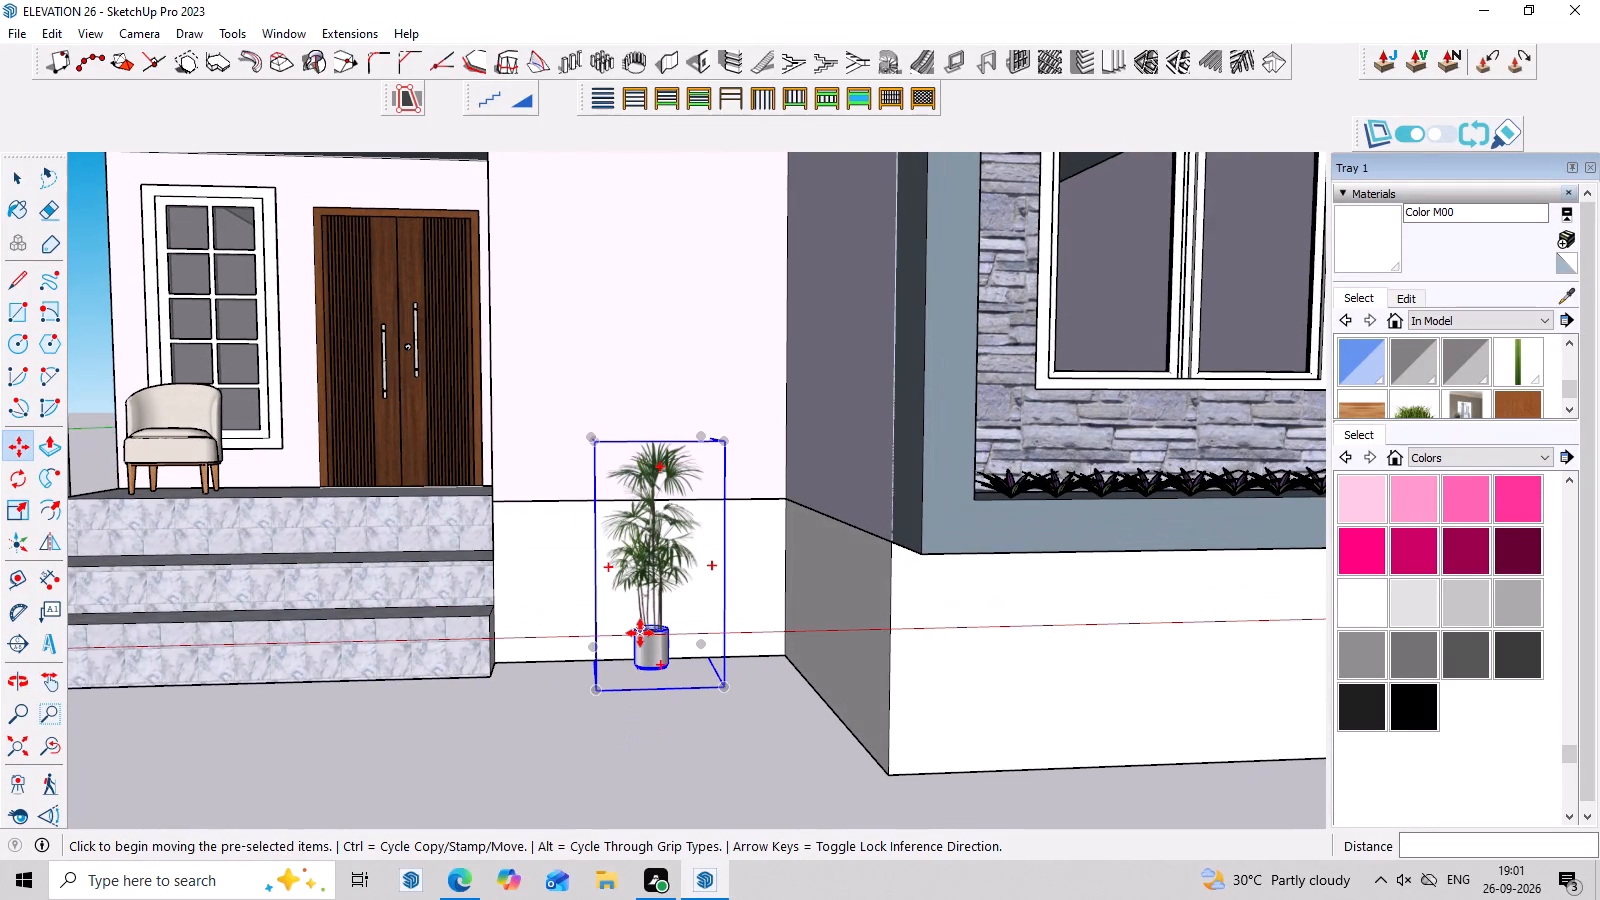
pyautogui.press('s')
pyautogui.click(650, 438)
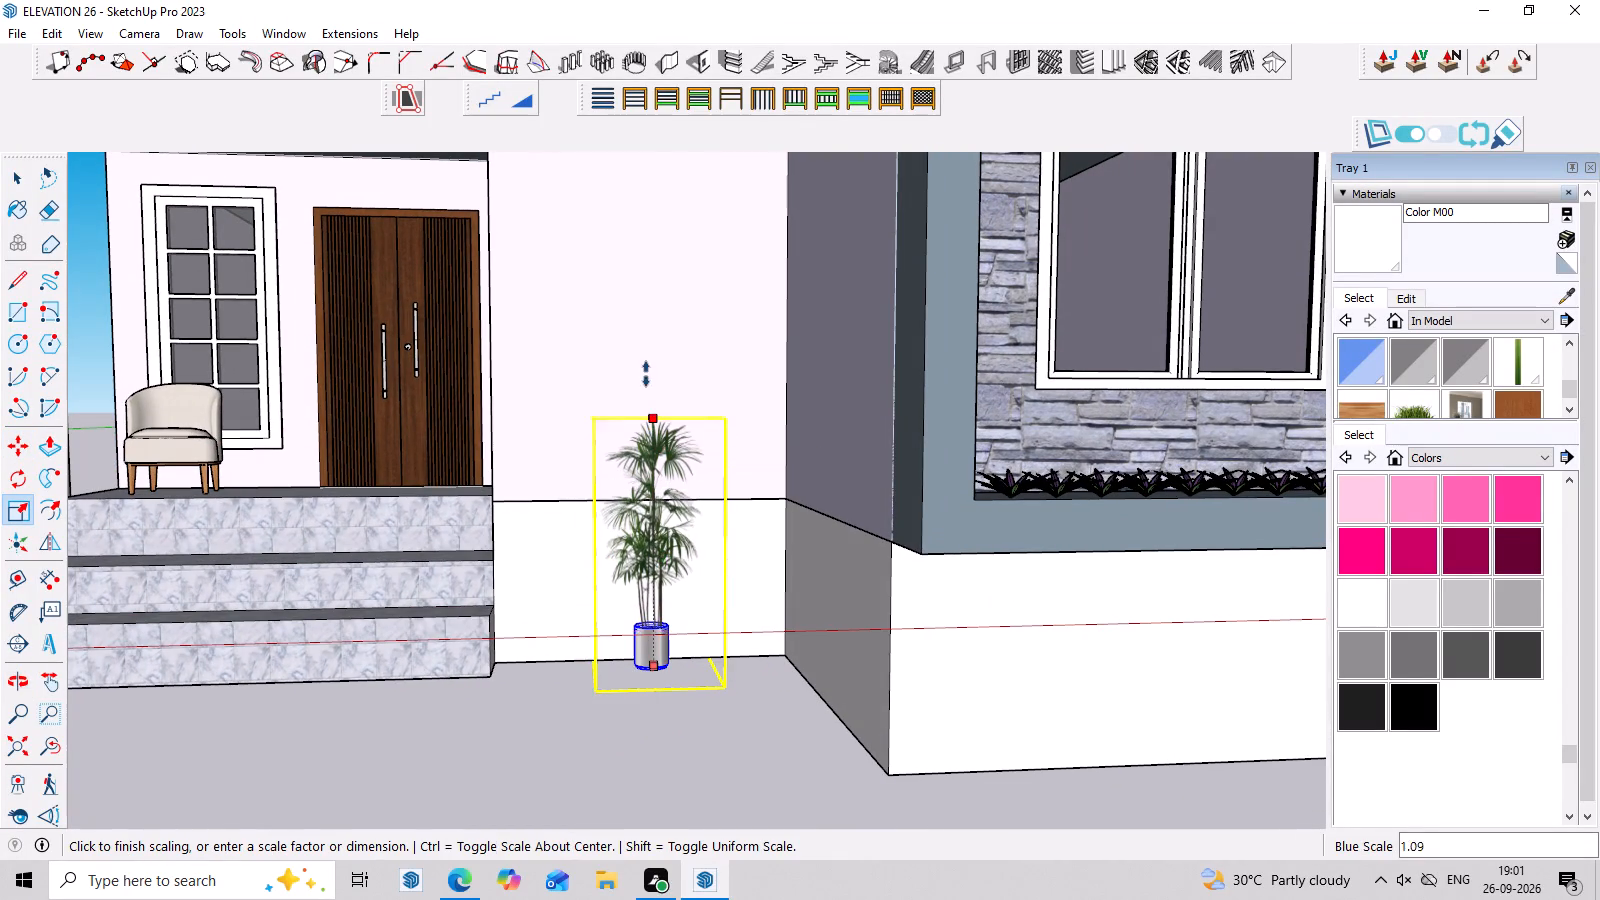
pyautogui.click(619, 204)
# Widen the potted palm by scaling it out toward the steps and toward the projecting side wall.
pyautogui.moveTo(618, 539); pyautogui.dragTo(814, 545, button='middle')
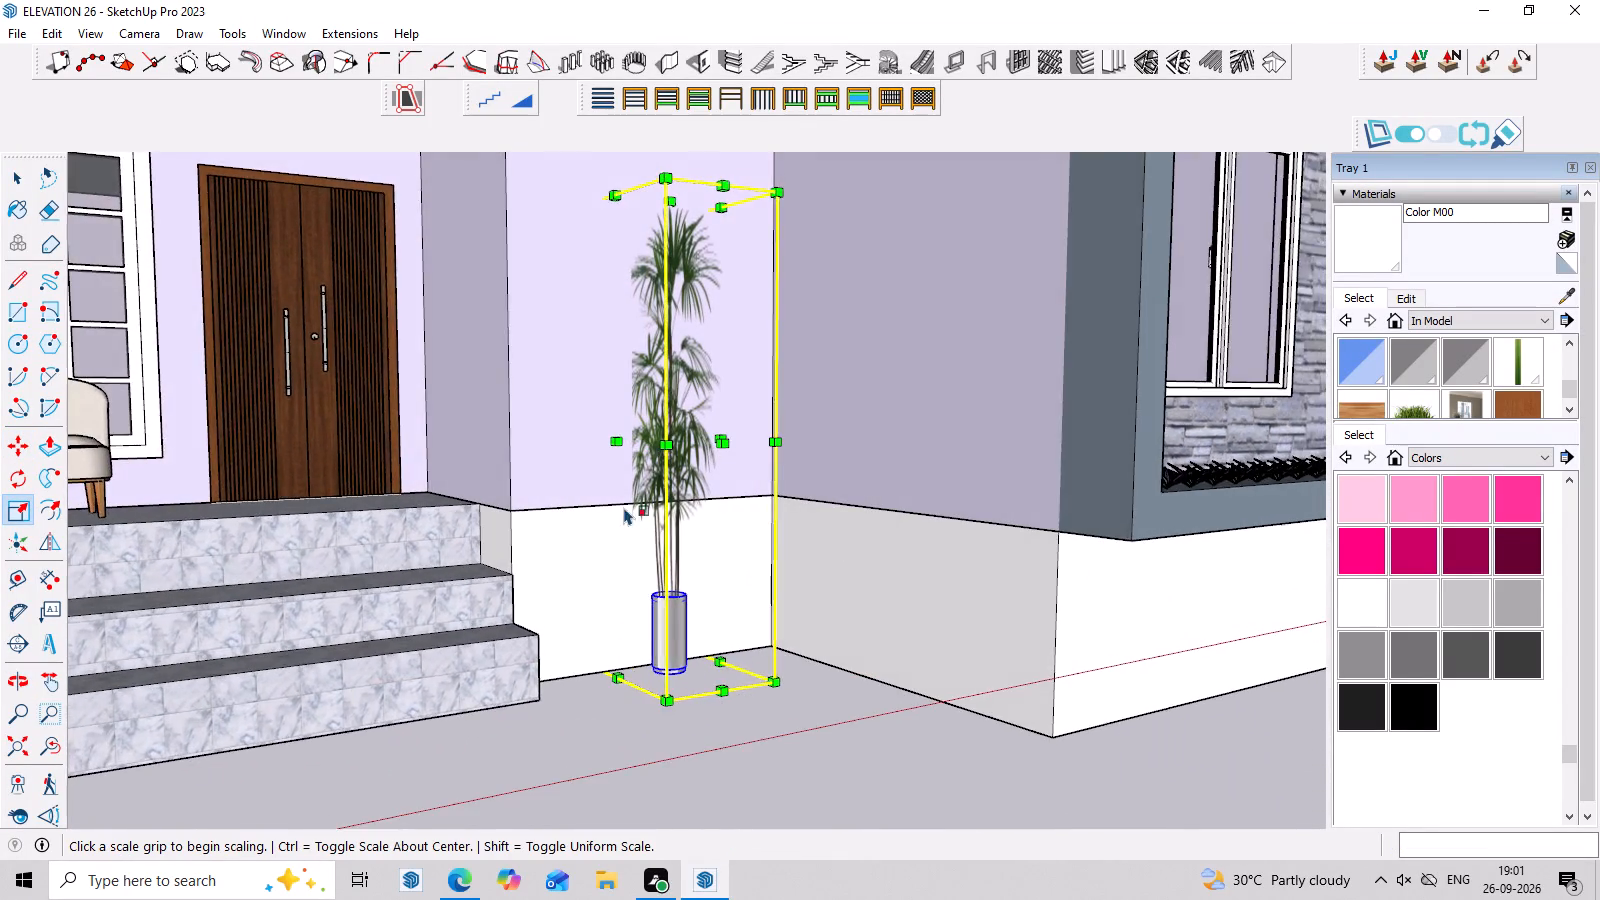
pyautogui.scroll(2, 617, 491)
pyautogui.click(616, 426)
pyautogui.click(518, 451)
pyautogui.scroll(-2, 749, 538)
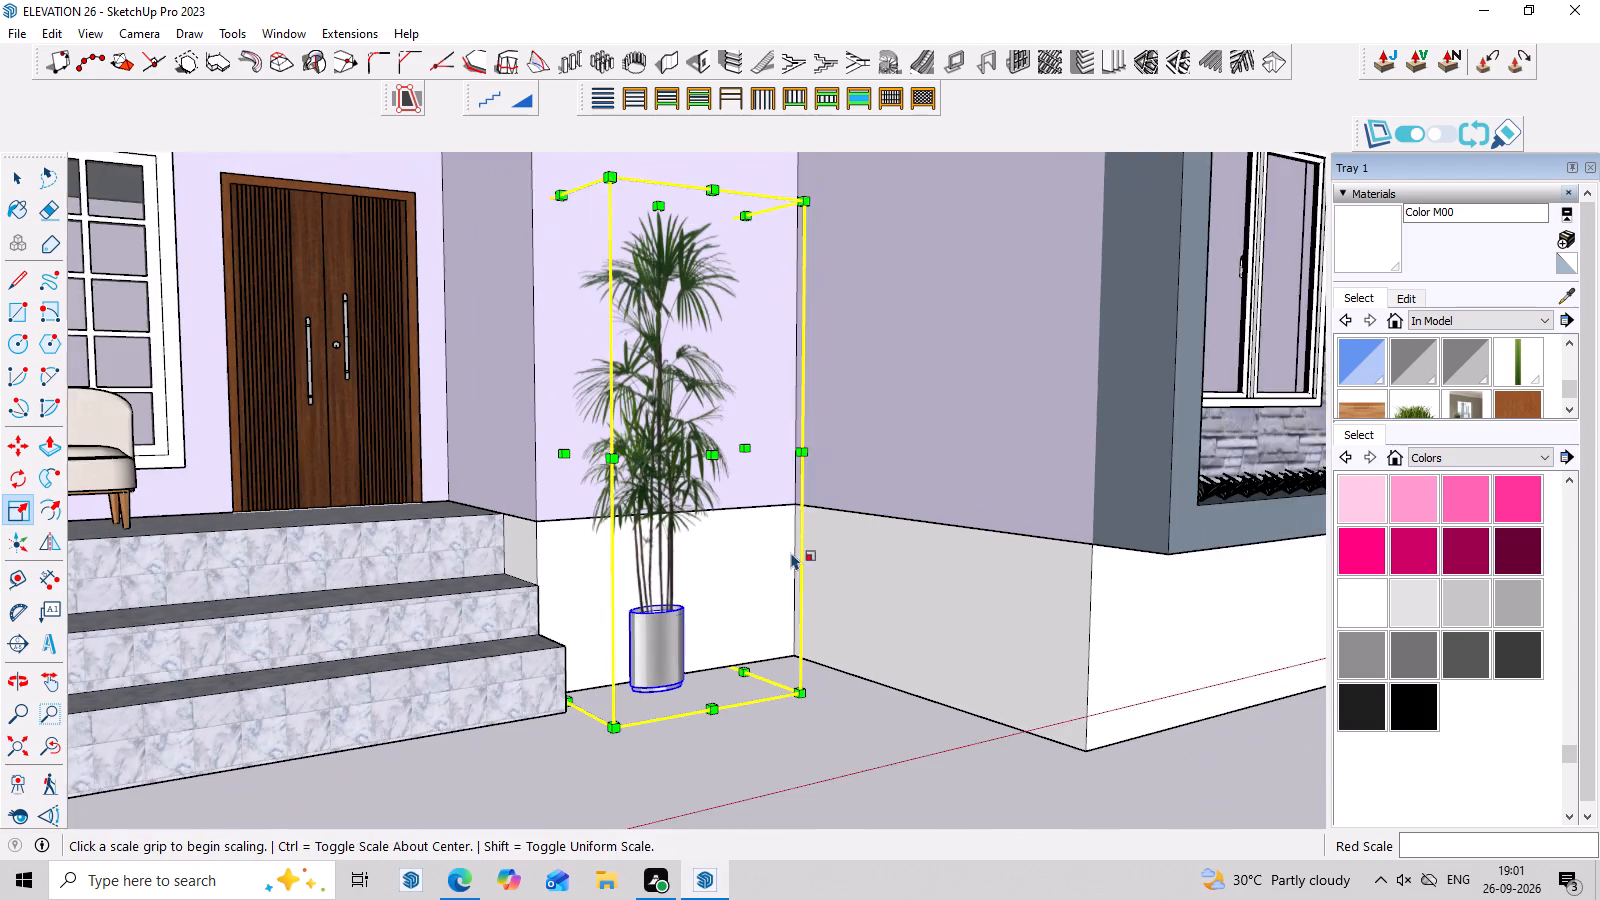
pyautogui.moveTo(786, 556); pyautogui.dragTo(380, 628, button='middle')
pyautogui.scroll(2, 618, 525)
pyautogui.moveTo(598, 527); pyautogui.dragTo(766, 531, button='middle')
pyautogui.scroll(2, 835, 495)
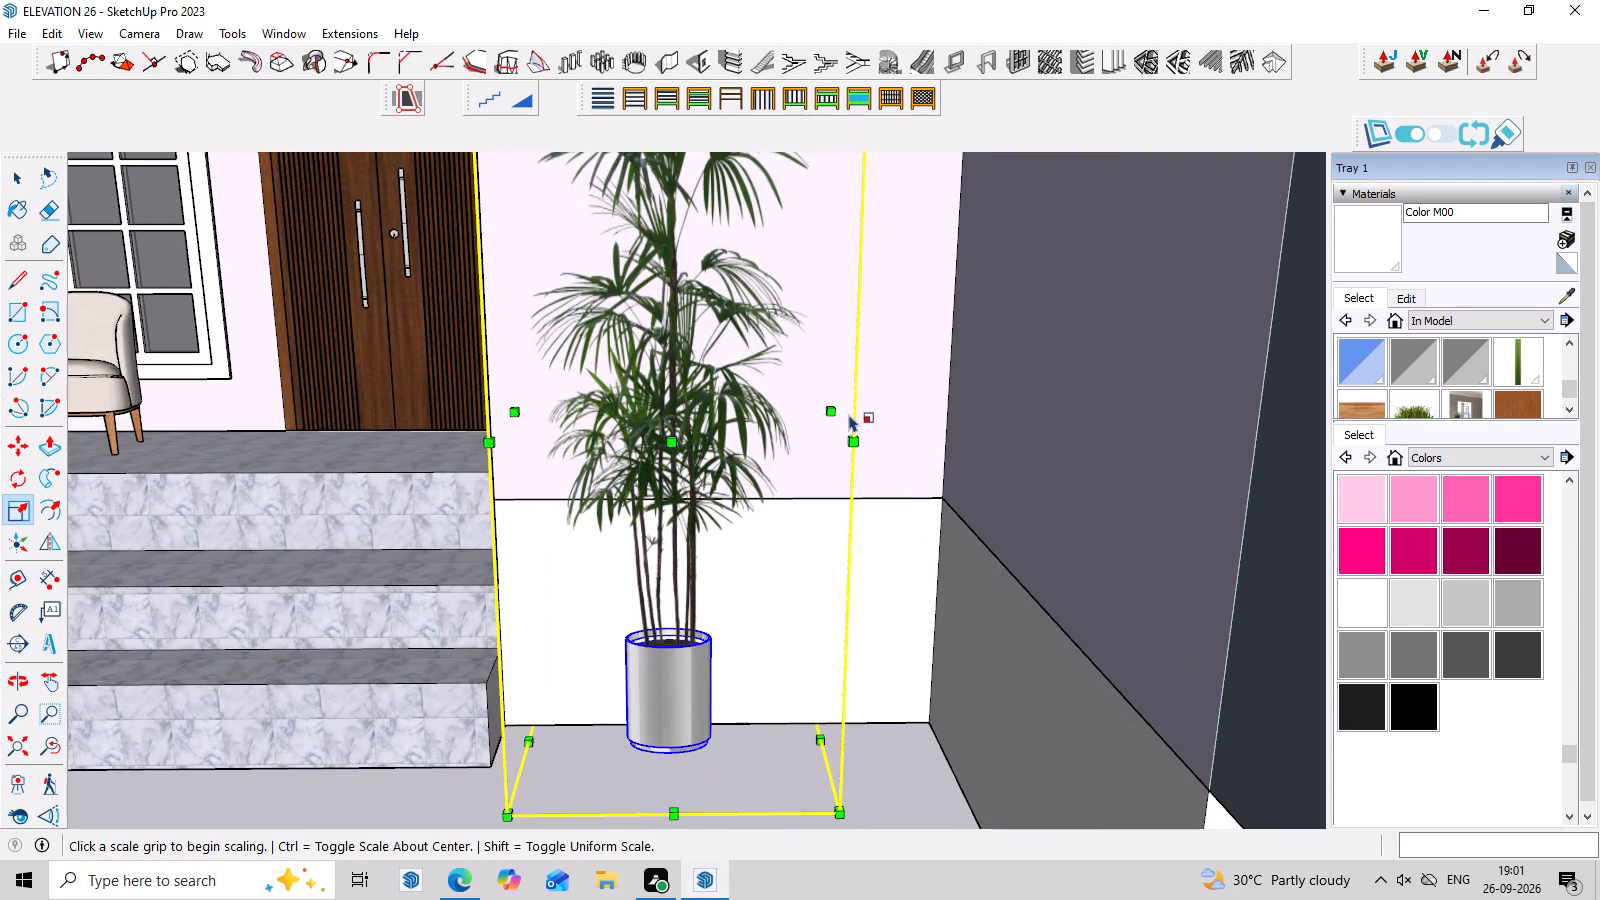
pyautogui.click(836, 410)
pyautogui.click(918, 393)
pyautogui.scroll(-5, 751, 473)
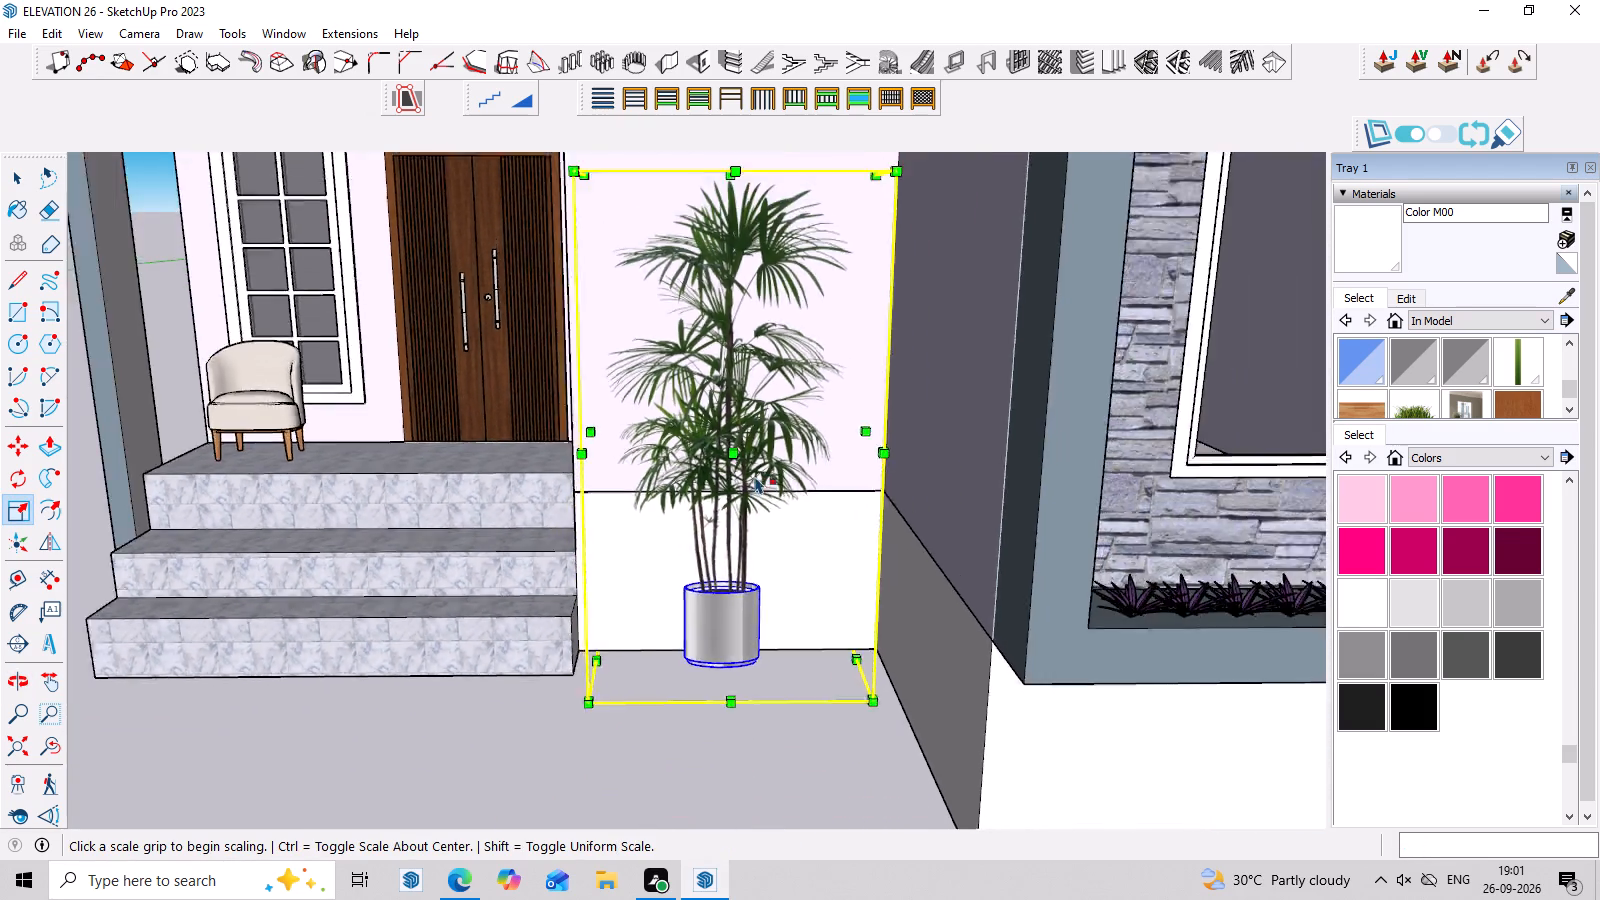
# Clear the selection and examine the enlarged palm's size and position against the house front from several angles.
pyautogui.scroll(-8, 755, 476)
pyautogui.moveTo(623, 684); pyautogui.dragTo(642, 494, button='middle')
pyautogui.press('space')
pyautogui.click(1086, 360)
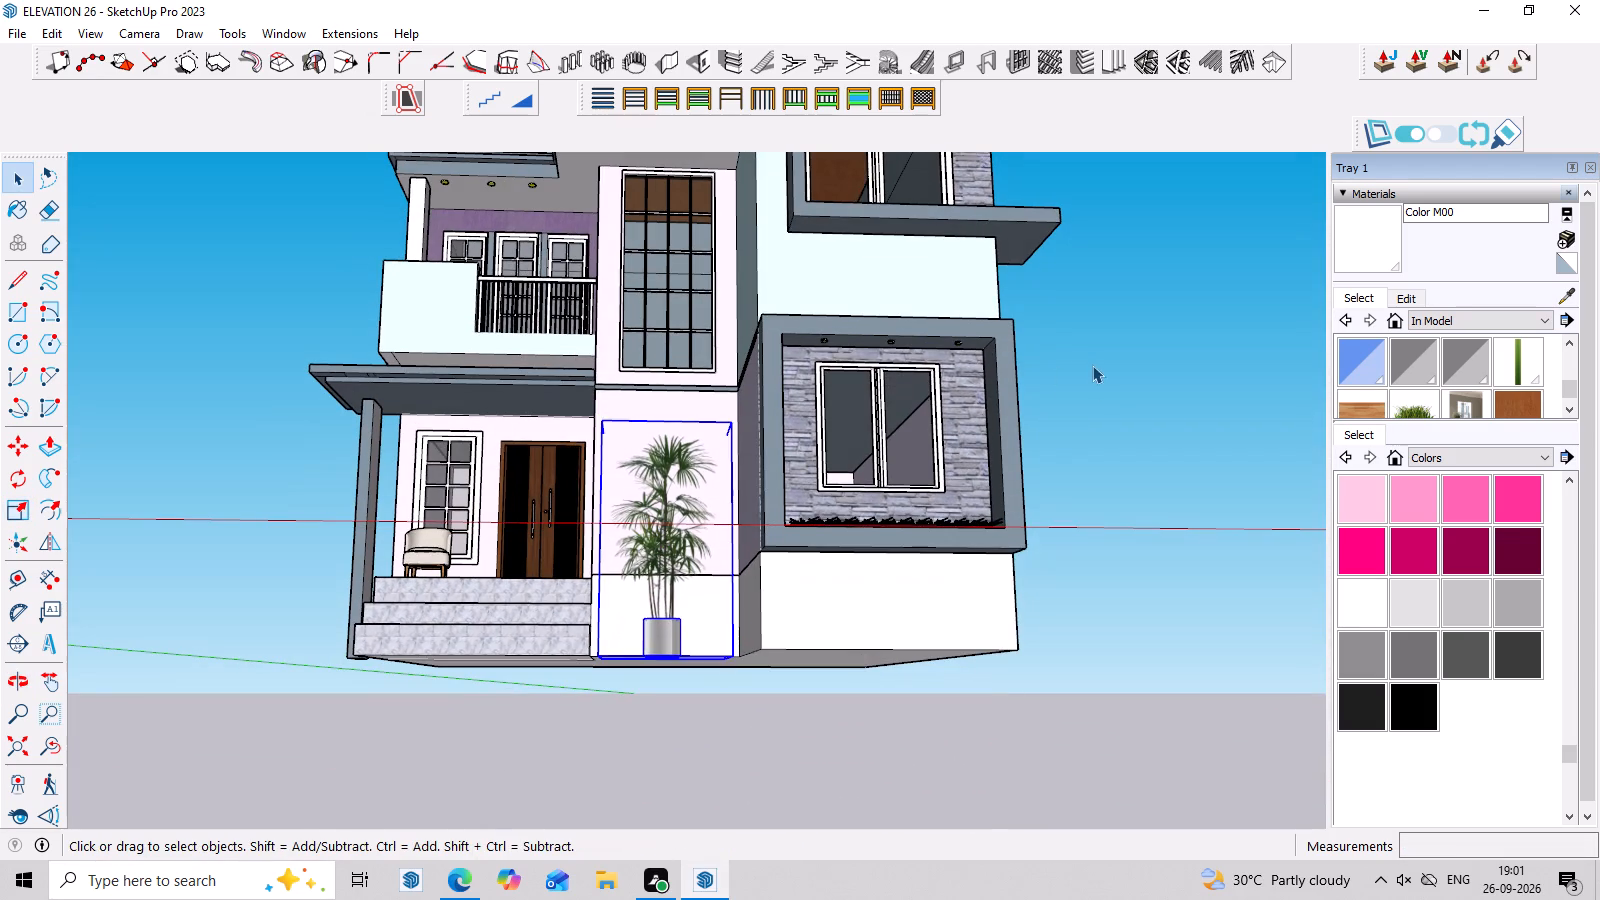
pyautogui.scroll(-5, 1000, 613)
pyautogui.moveTo(988, 654); pyautogui.dragTo(920, 899, button='middle')
pyautogui.scroll(2, 758, 654)
pyautogui.moveTo(742, 636); pyautogui.dragTo(810, 649, button='middle')
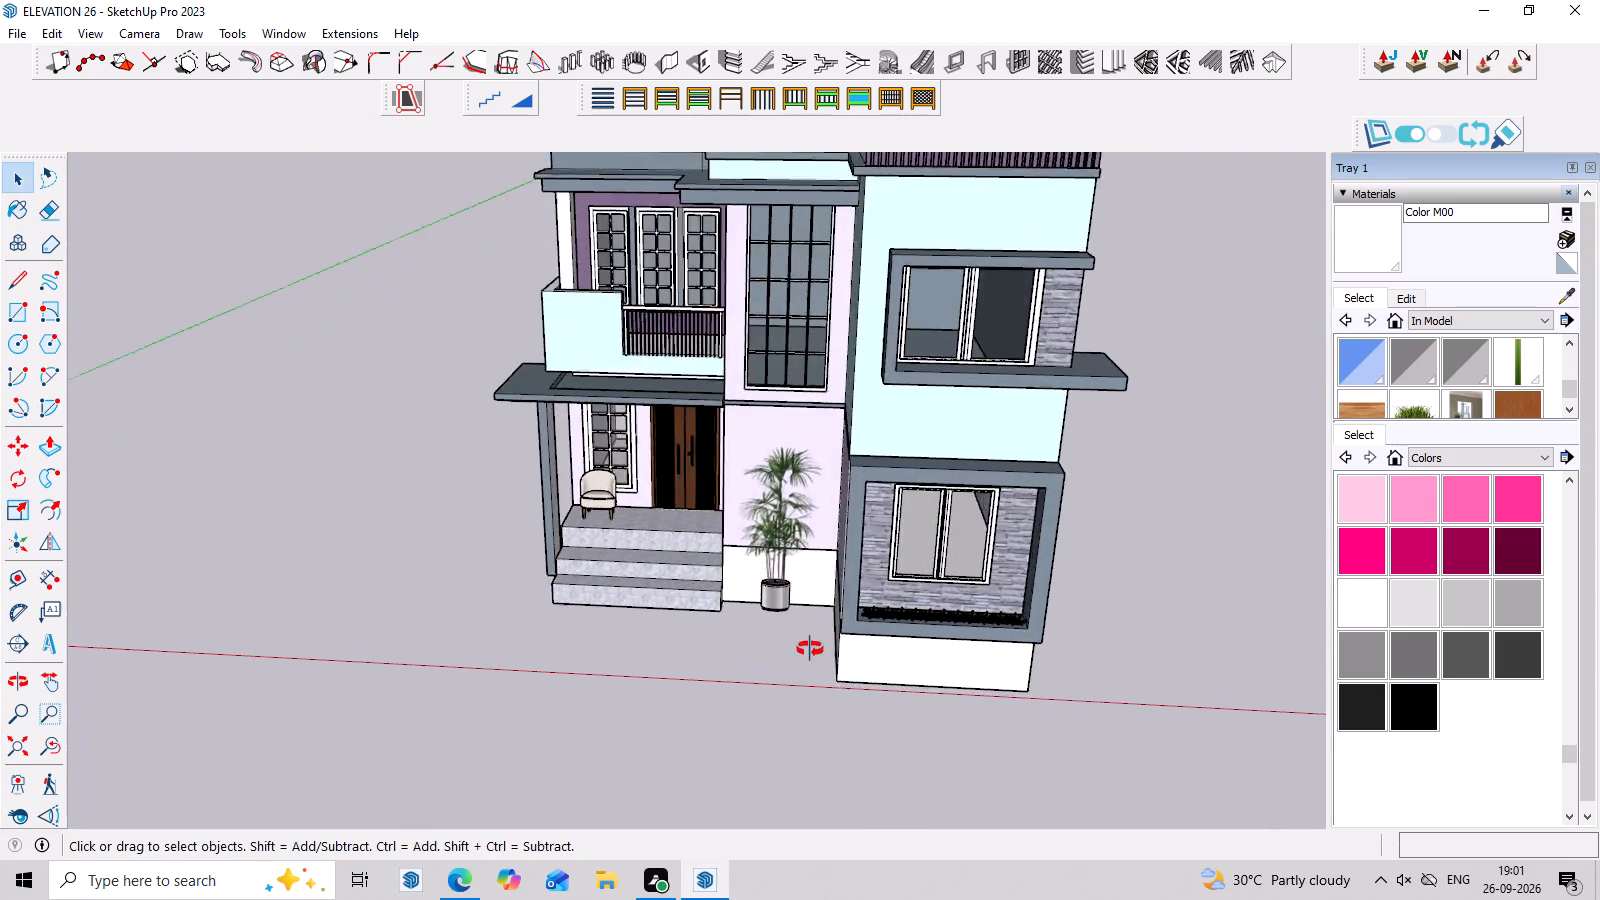
pyautogui.moveTo(810, 649); pyautogui.dragTo(1056, 650, button='middle')
pyautogui.scroll(9, 773, 615)
pyautogui.moveTo(718, 620); pyautogui.dragTo(685, 621, button='middle')
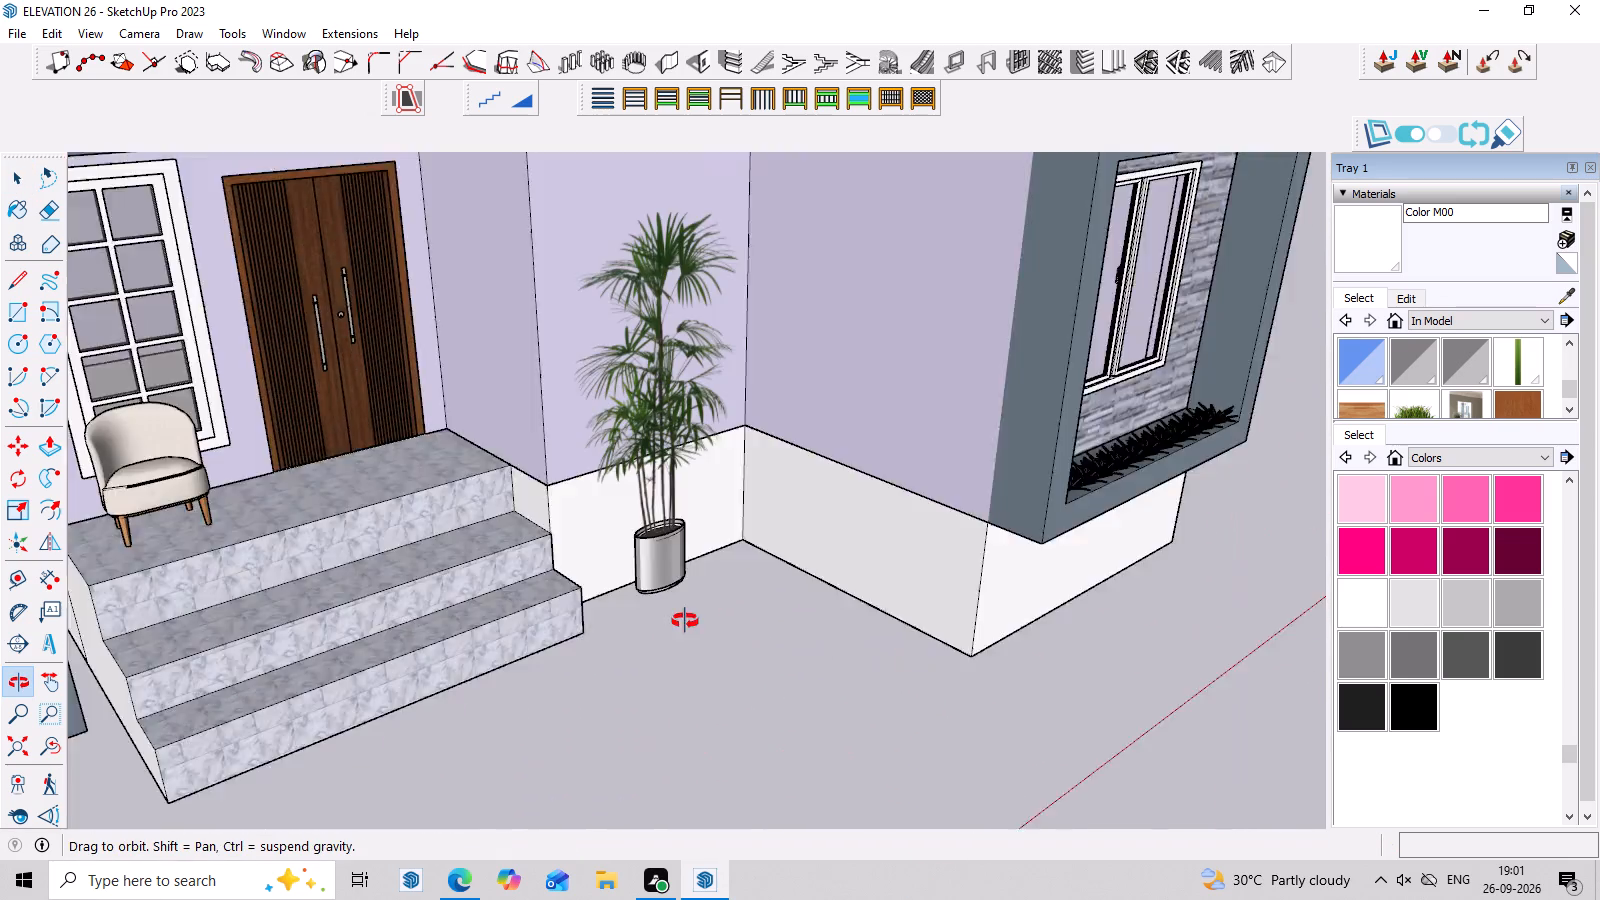
pyautogui.moveTo(685, 621); pyautogui.dragTo(557, 590, button='middle')
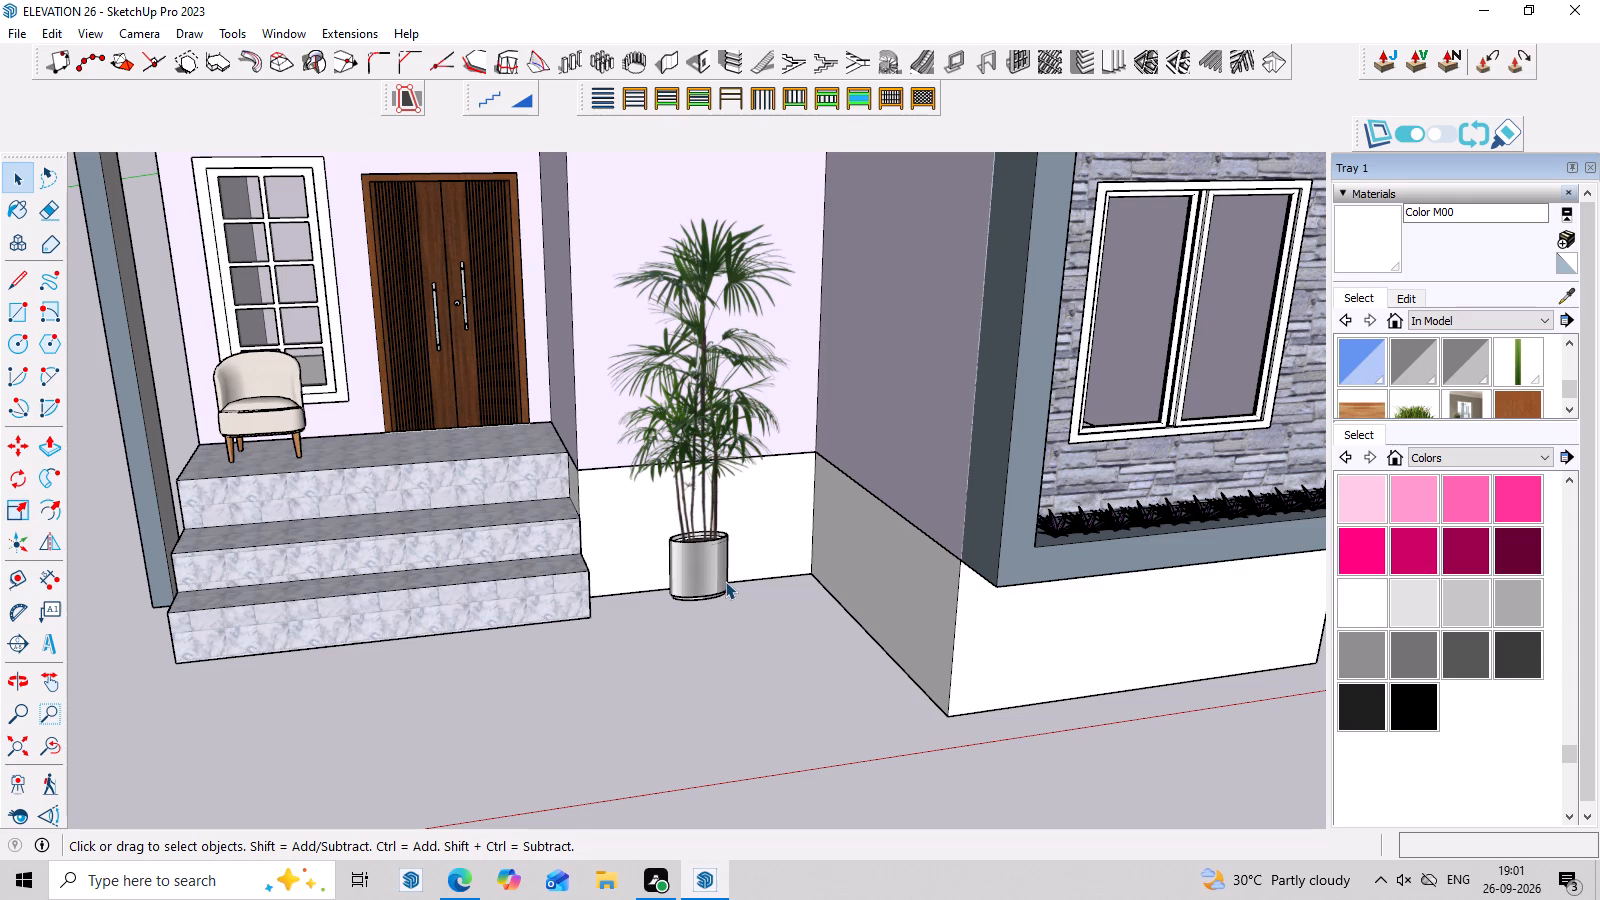
# Scale the potted palm larger along the green and blue axes, stretching it outward from the recessed wall.
pyautogui.click(710, 571)
pyautogui.scroll(3, 709, 569)
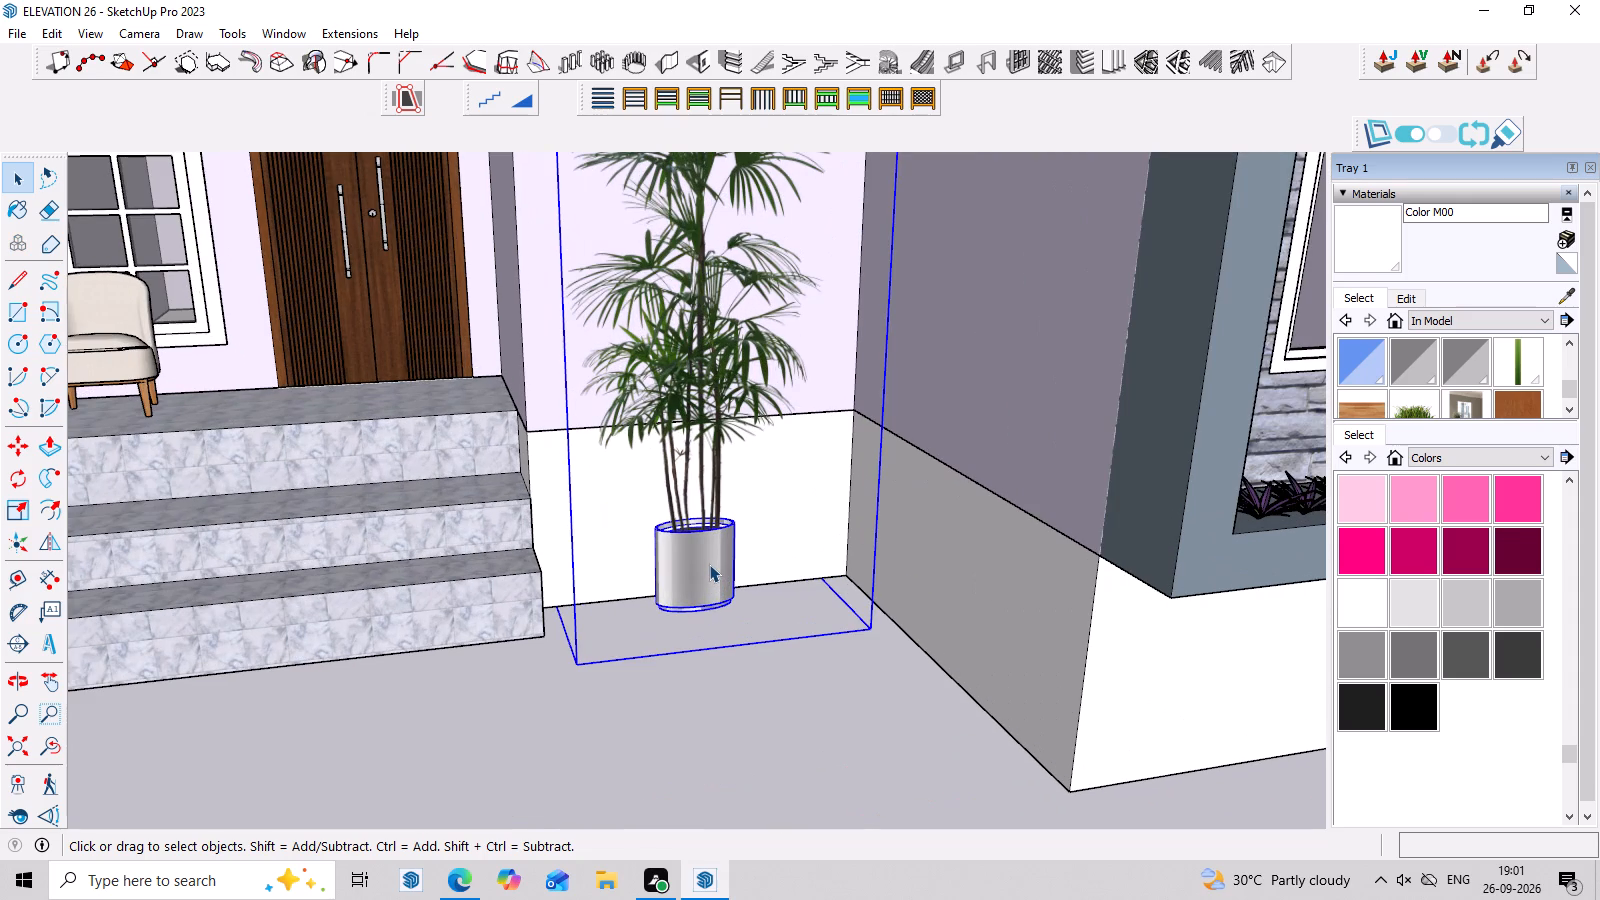
pyautogui.press('s')
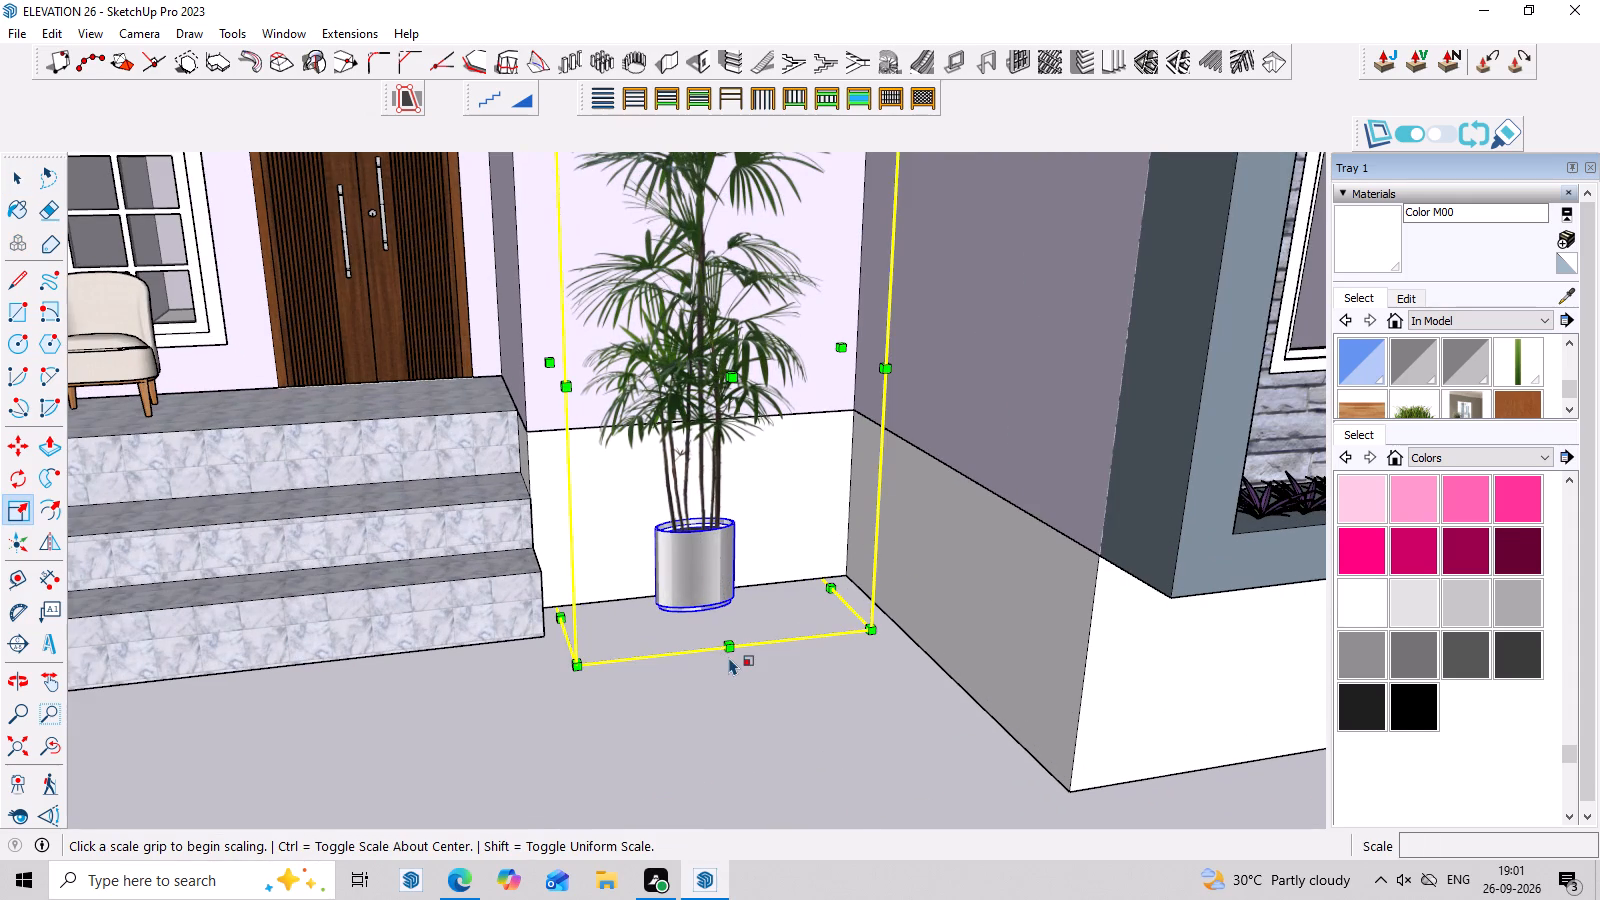
pyautogui.click(727, 646)
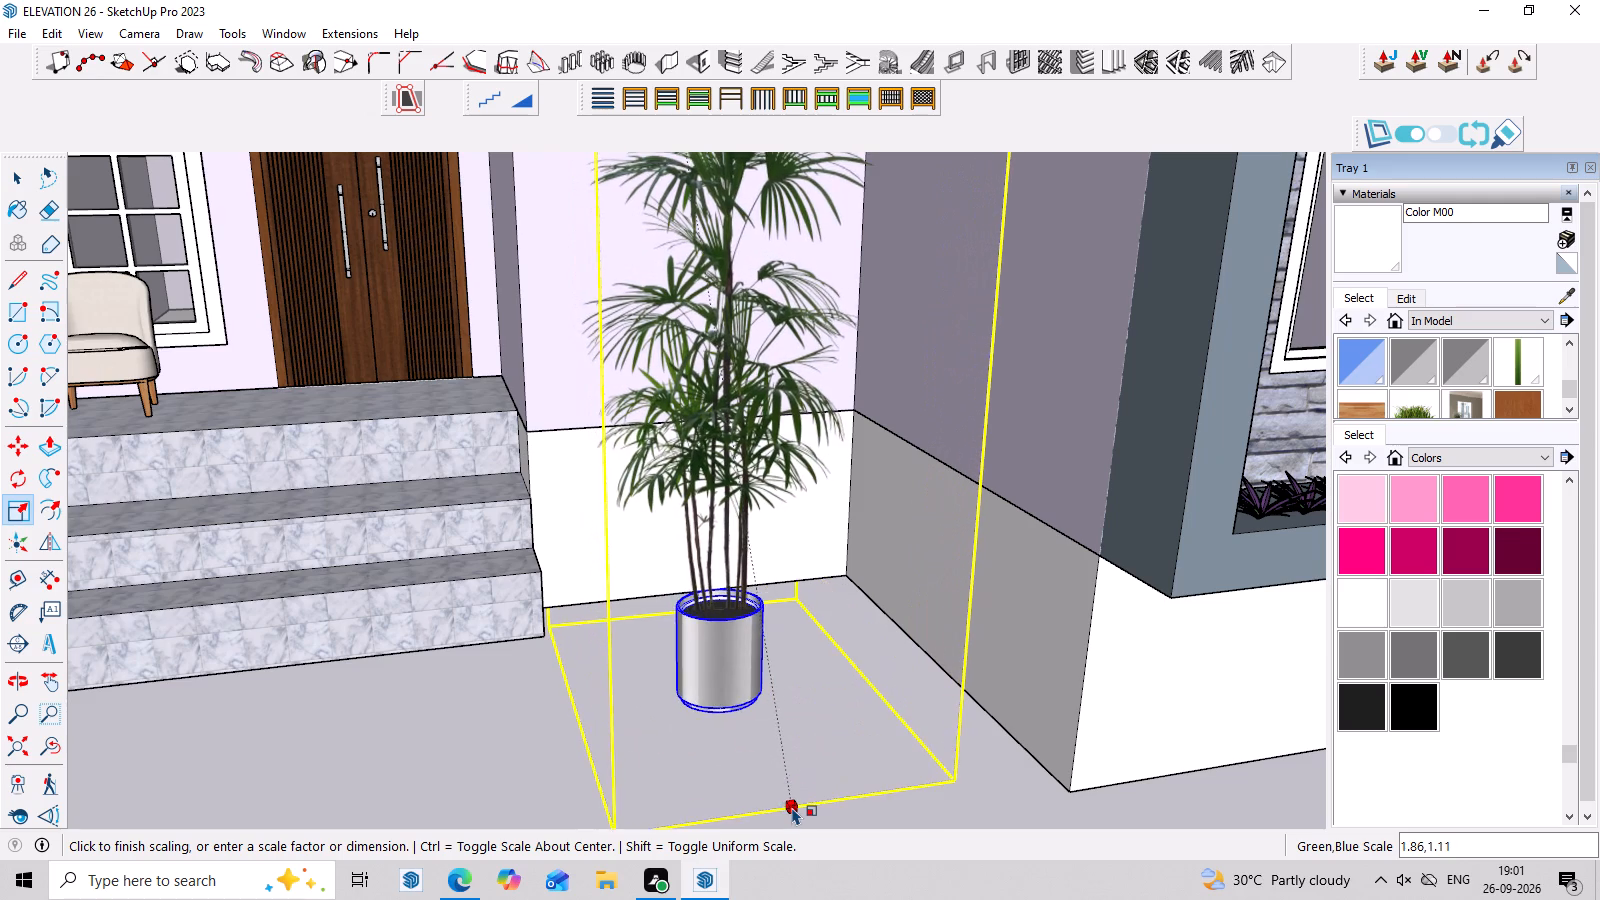
pyautogui.click(797, 780)
pyautogui.scroll(-8, 751, 688)
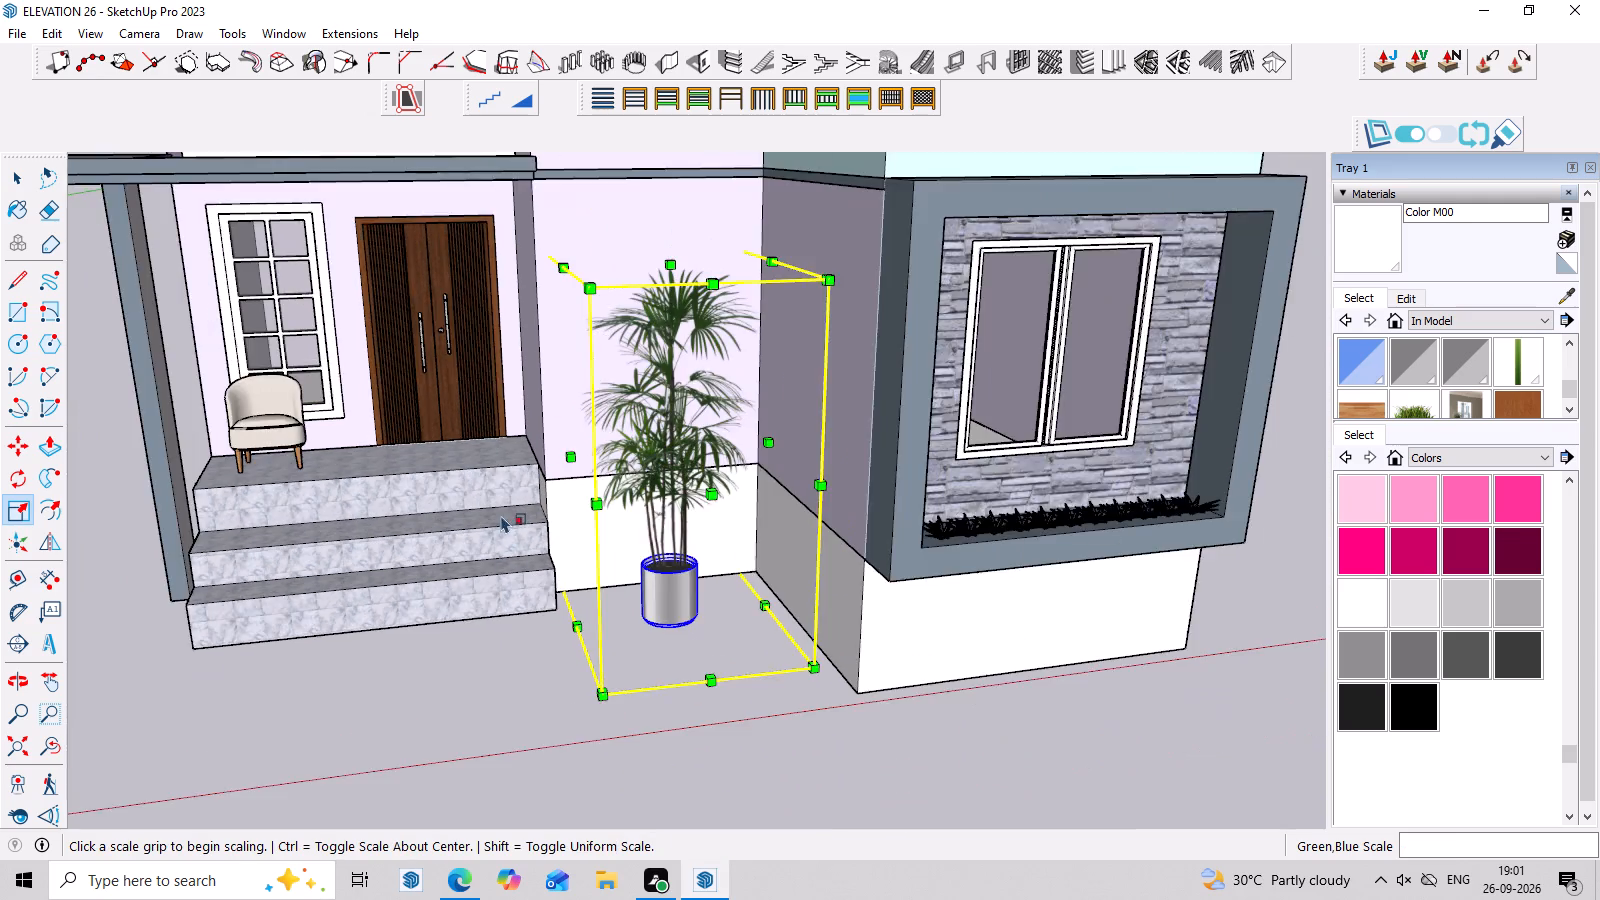
pyautogui.scroll(-1, 501, 515)
pyautogui.moveTo(493, 589); pyautogui.dragTo(457, 448, button='middle')
pyautogui.press('space')
pyautogui.moveTo(467, 619); pyautogui.dragTo(467, 630)
pyautogui.scroll(-3, 471, 699)
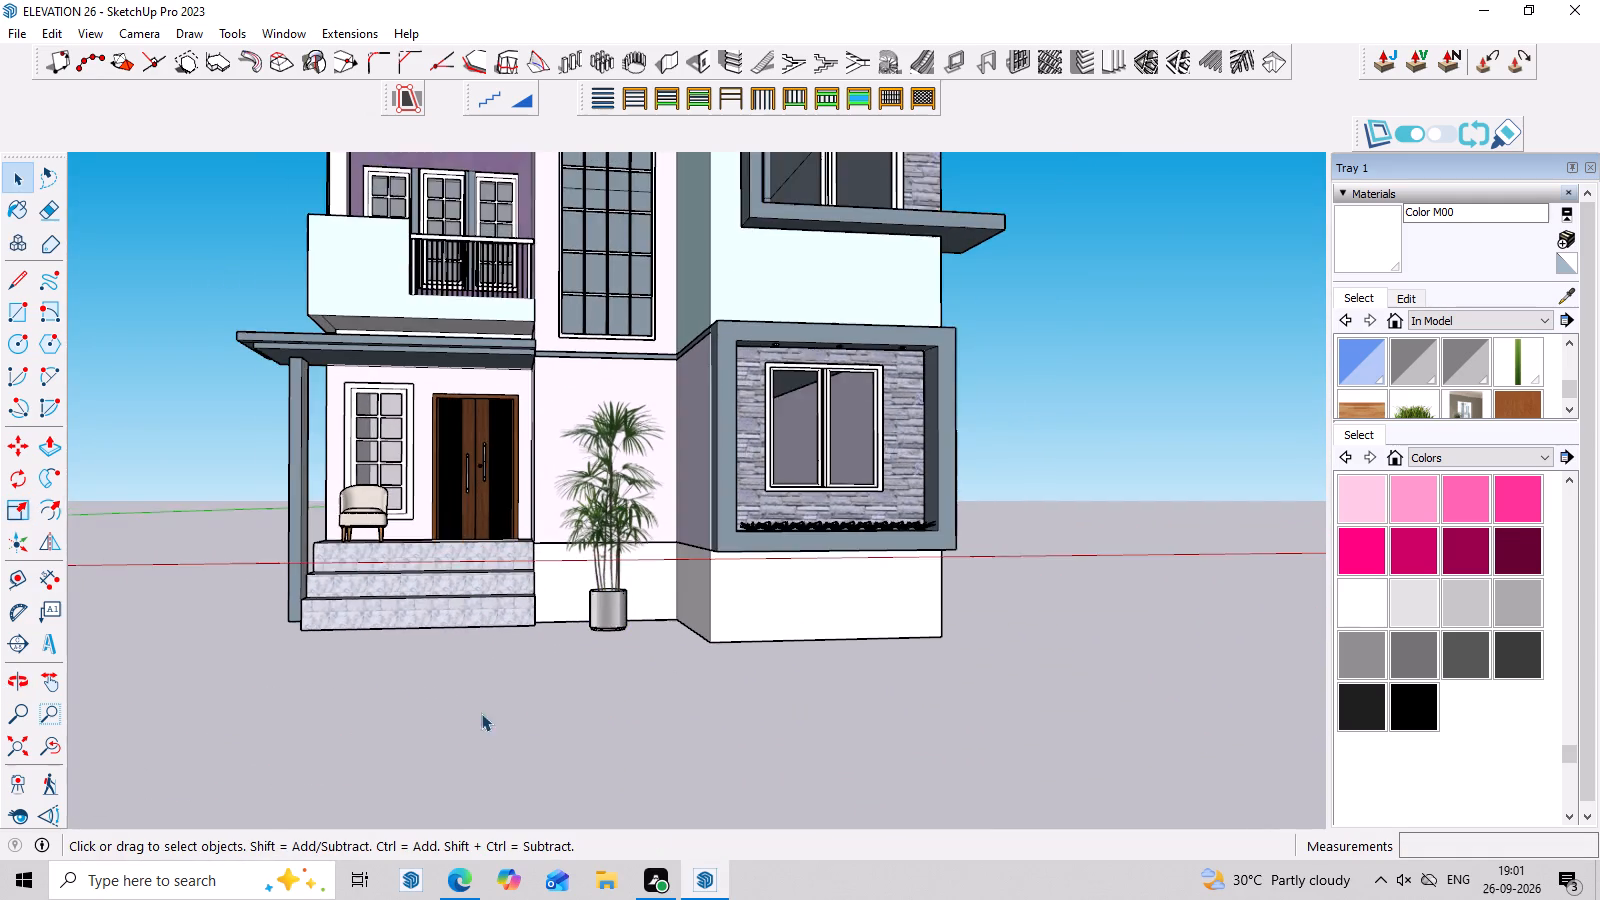
# Move the enlarged potted palm about 2' back toward the recessed wall, positioning it from a view beneath the house.
pyautogui.moveTo(609, 719); pyautogui.dragTo(690, 513, button='middle')
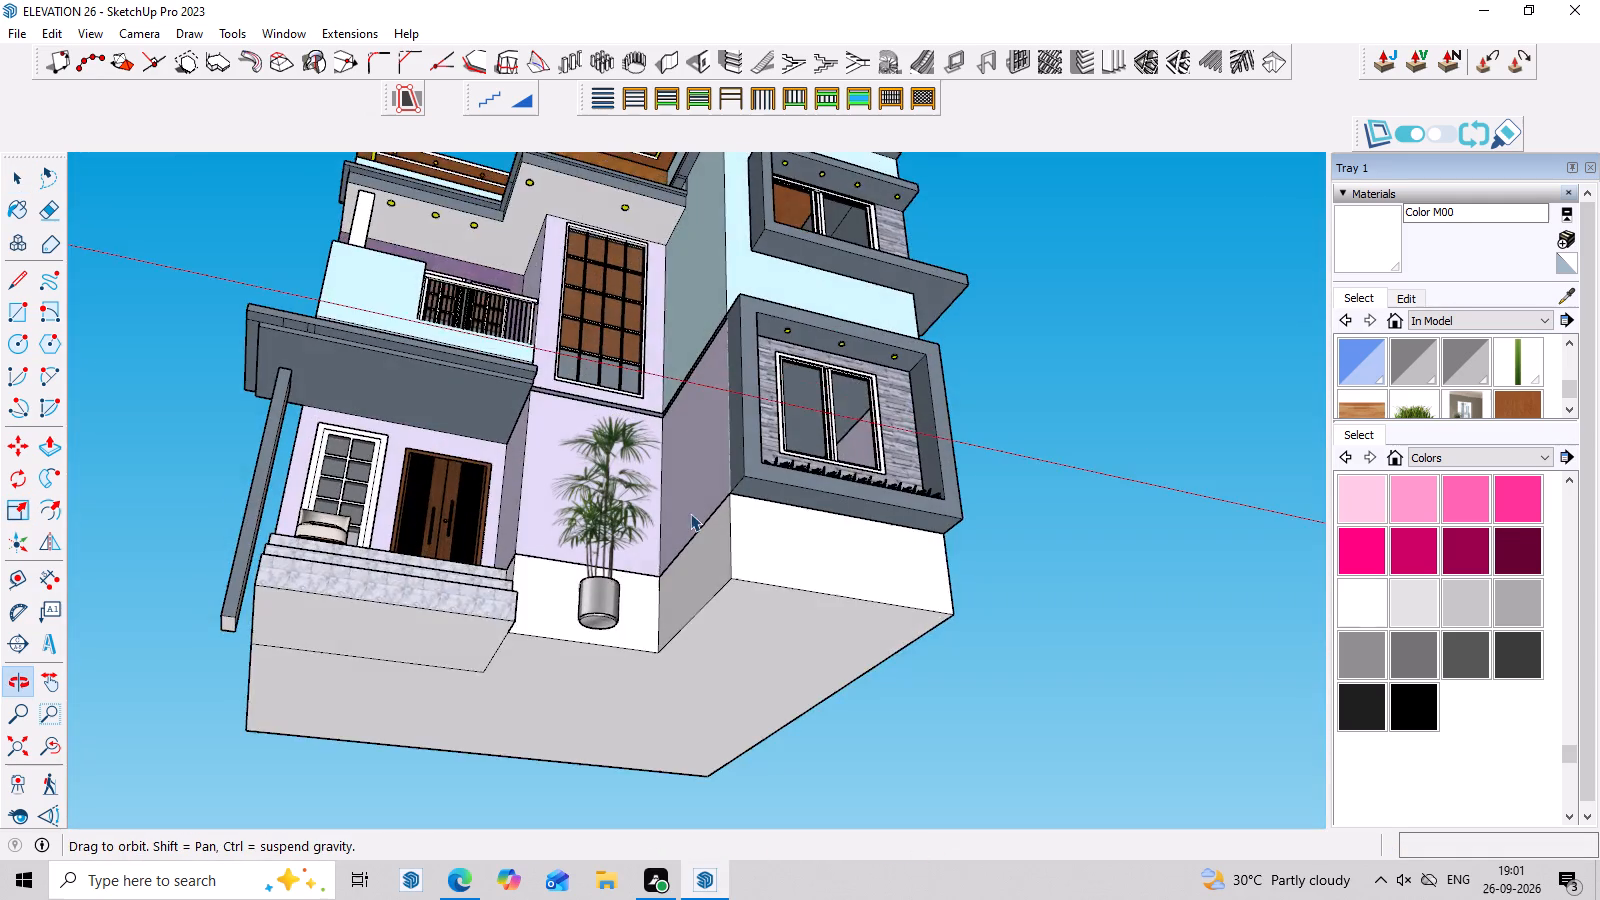
pyautogui.moveTo(690, 513); pyautogui.dragTo(690, 512, button='middle')
pyautogui.scroll(3, 600, 612)
pyautogui.moveTo(597, 621); pyautogui.dragTo(595, 505, button='middle')
pyautogui.scroll(3, 595, 561)
pyautogui.click(595, 578)
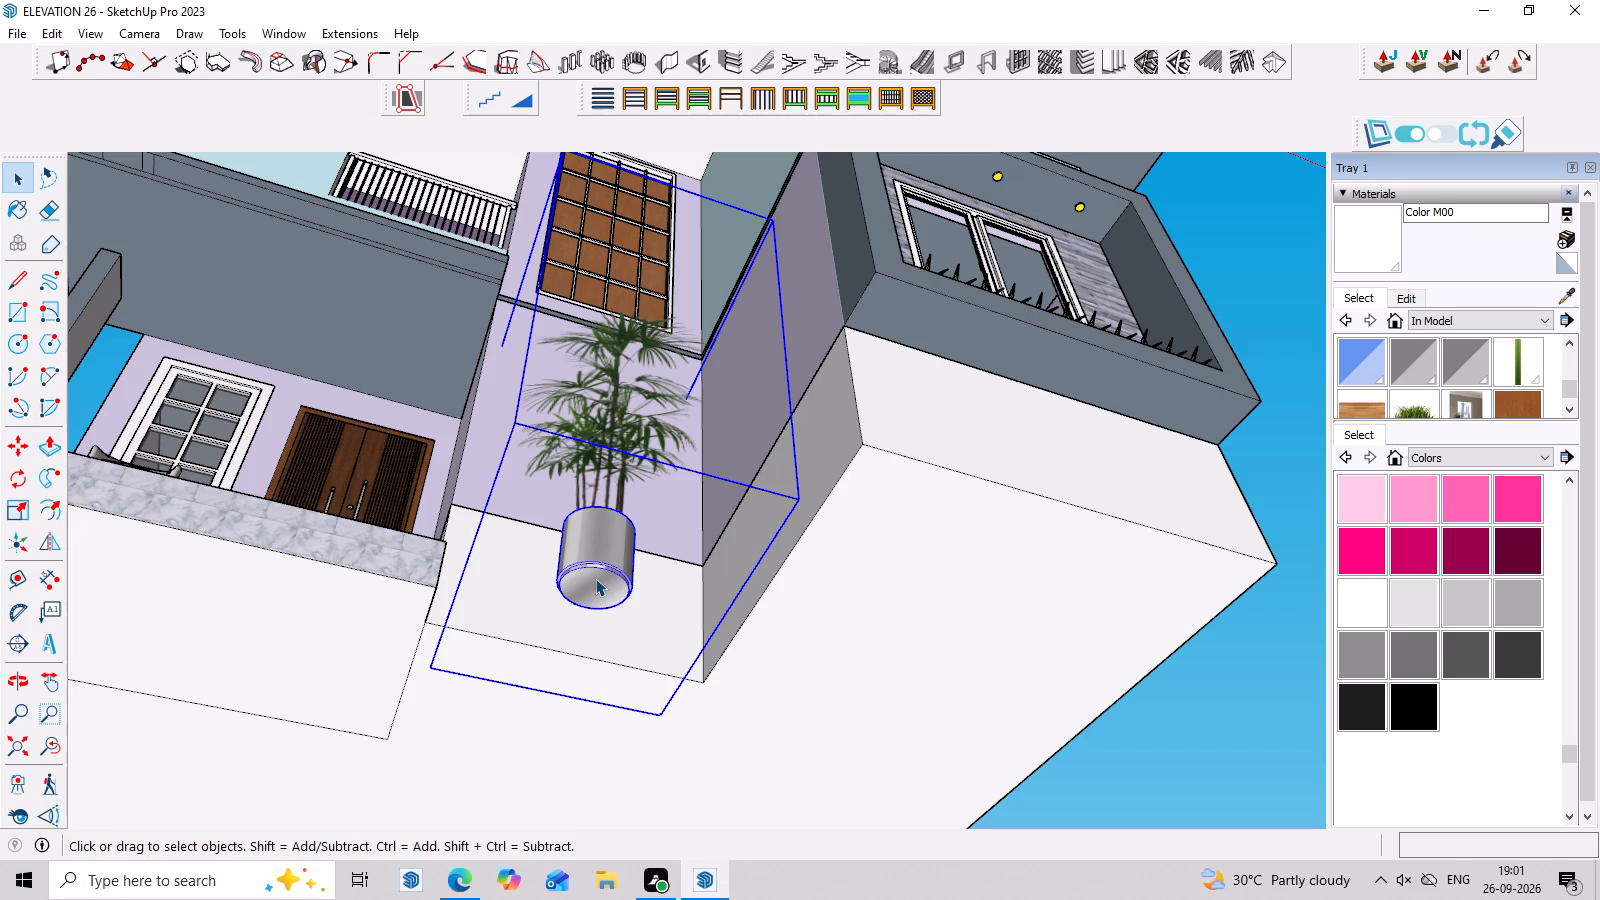
pyautogui.press('m')
pyautogui.click(593, 562)
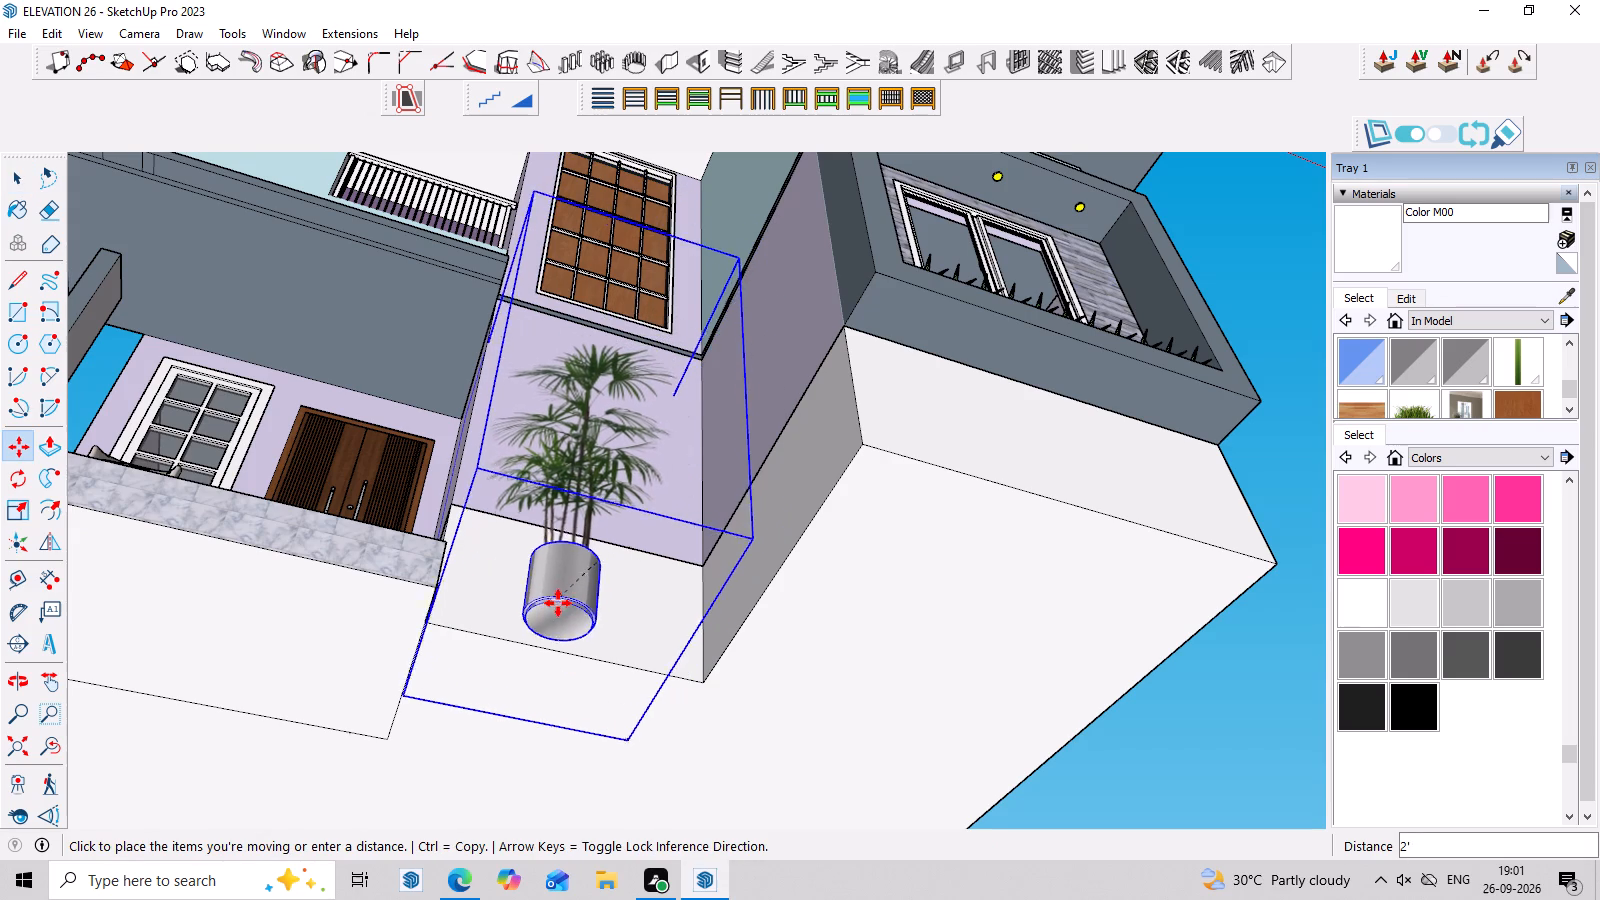
pyautogui.click(557, 608)
pyautogui.scroll(-7, 608, 686)
pyautogui.moveTo(704, 649); pyautogui.dragTo(652, 812, button='middle')
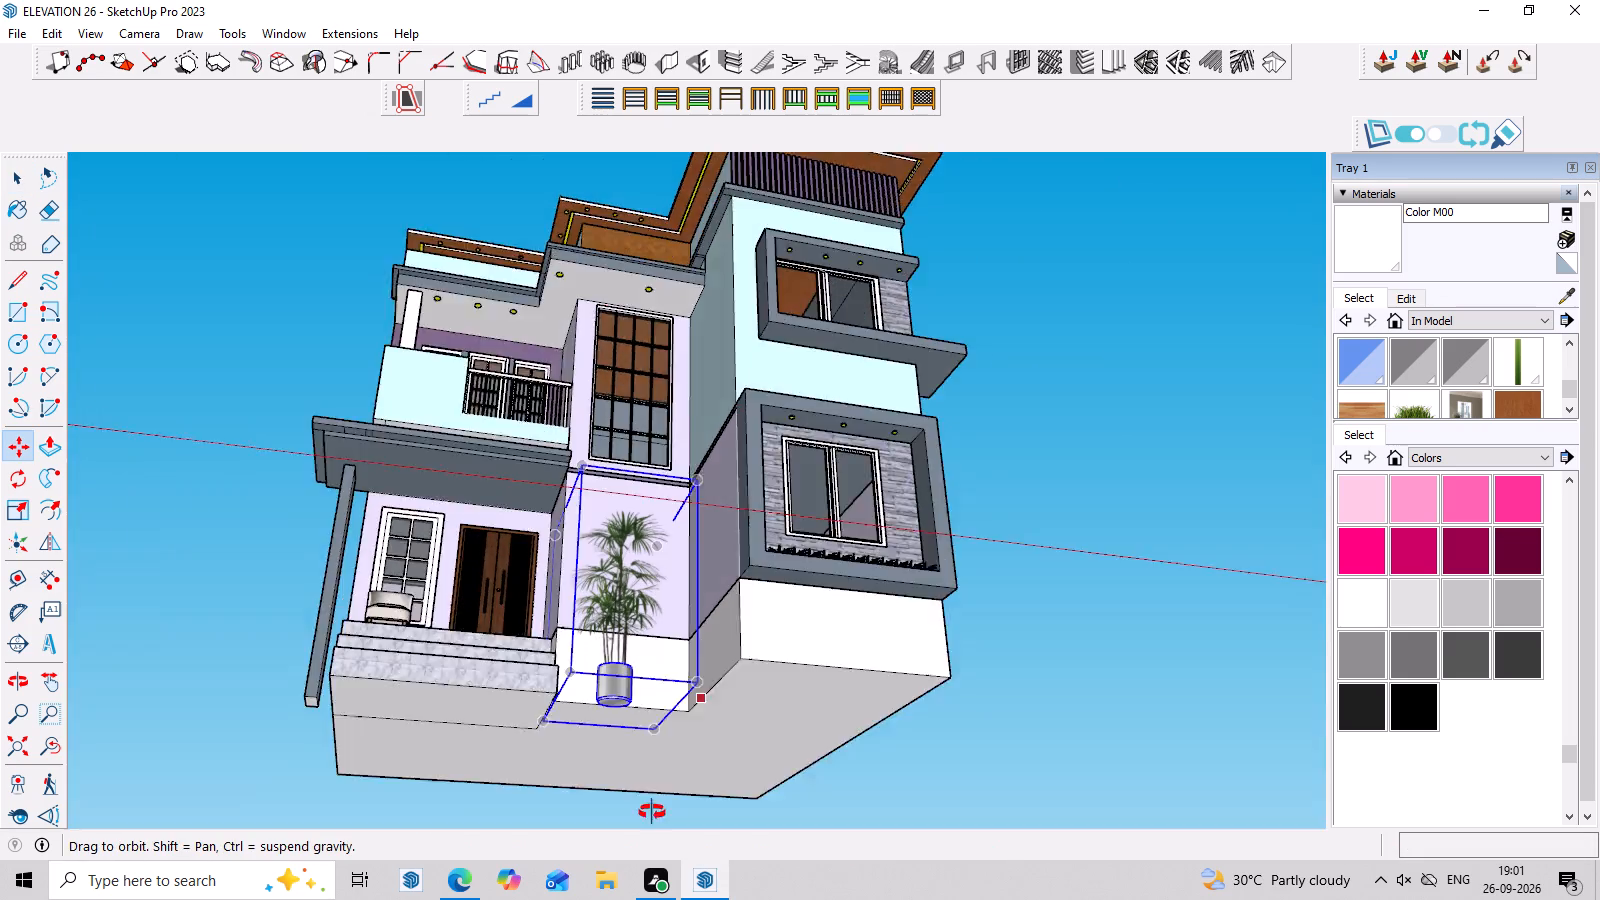
pyautogui.moveTo(652, 812); pyautogui.dragTo(595, 899, button='middle')
pyautogui.press('space')
pyautogui.click(1012, 481)
# Examine the whole house front and the repositioned palm from low, raised and angled viewpoints.
pyautogui.scroll(-3, 1010, 477)
pyautogui.scroll(3, 1010, 524)
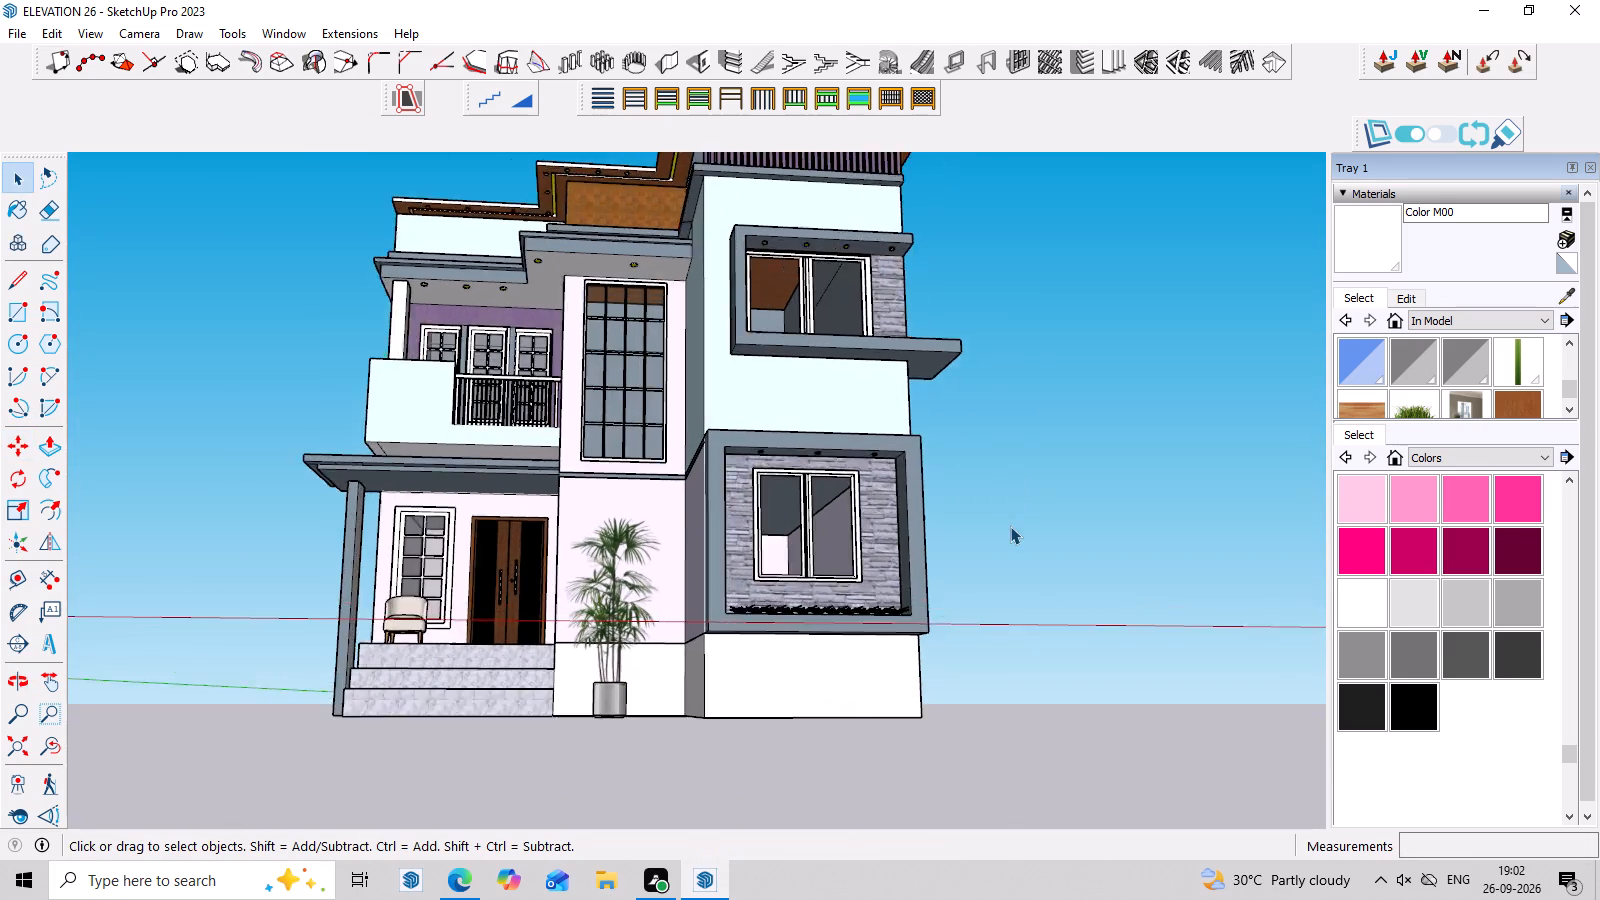
pyautogui.moveTo(1006, 555); pyautogui.dragTo(978, 727, button='middle')
pyautogui.scroll(3, 768, 636)
pyautogui.scroll(-7, 707, 586)
pyautogui.scroll(-4, 700, 403)
pyautogui.scroll(4, 515, 255)
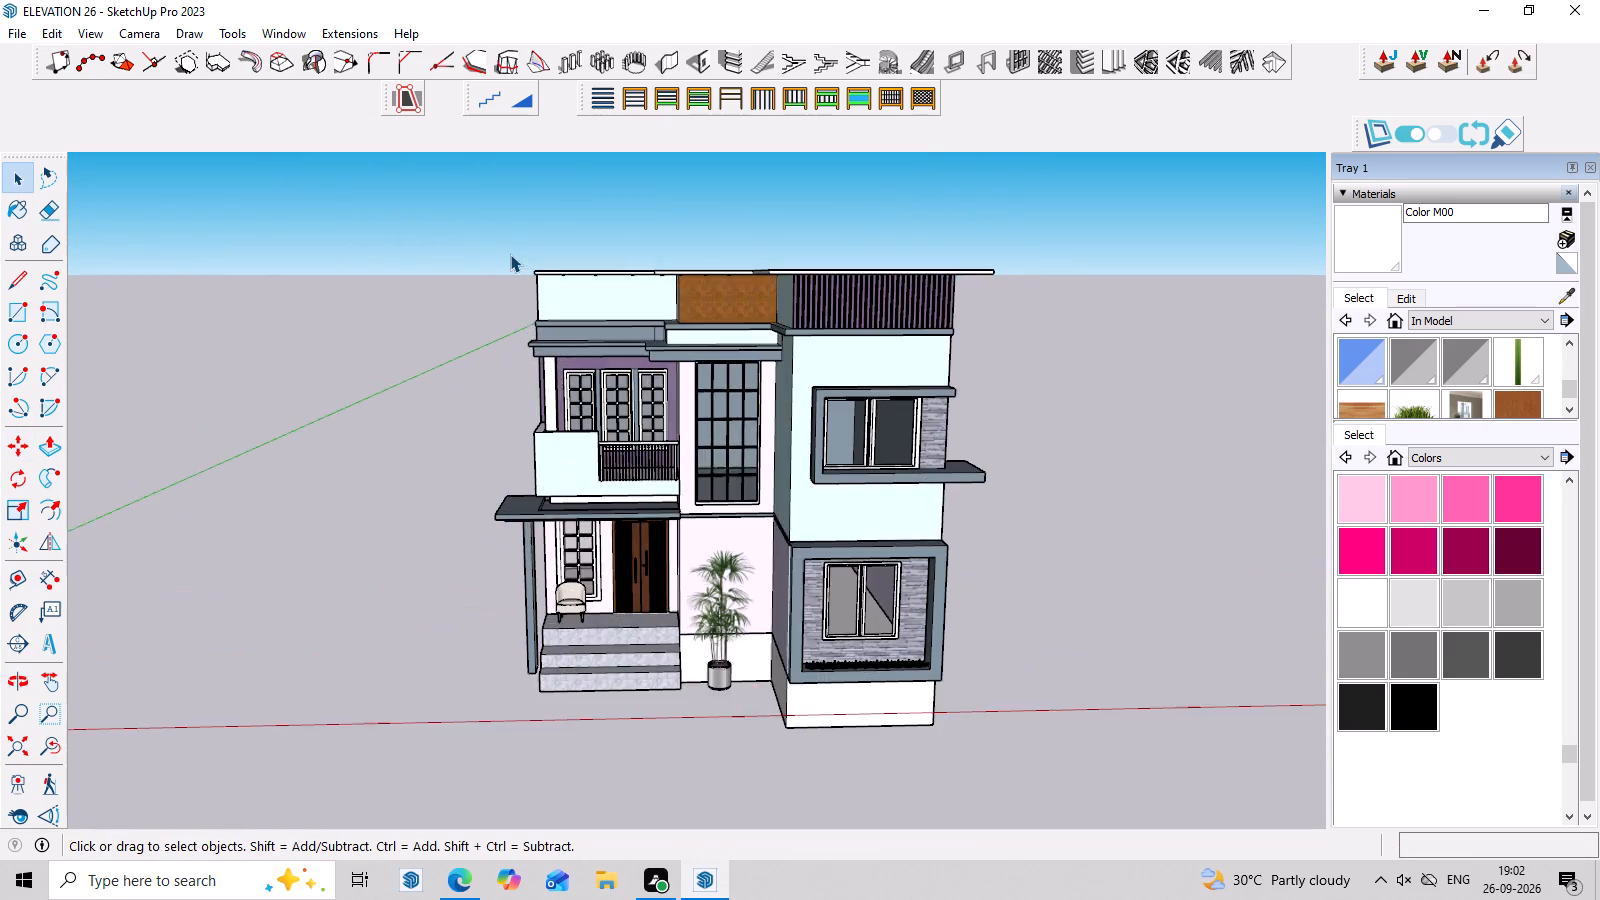
pyautogui.moveTo(500, 329); pyautogui.dragTo(503, 237, button='middle')
pyautogui.scroll(-2, 418, 284)
pyautogui.scroll(5, 415, 285)
pyautogui.moveTo(415, 285); pyautogui.dragTo(393, 378, button='middle')
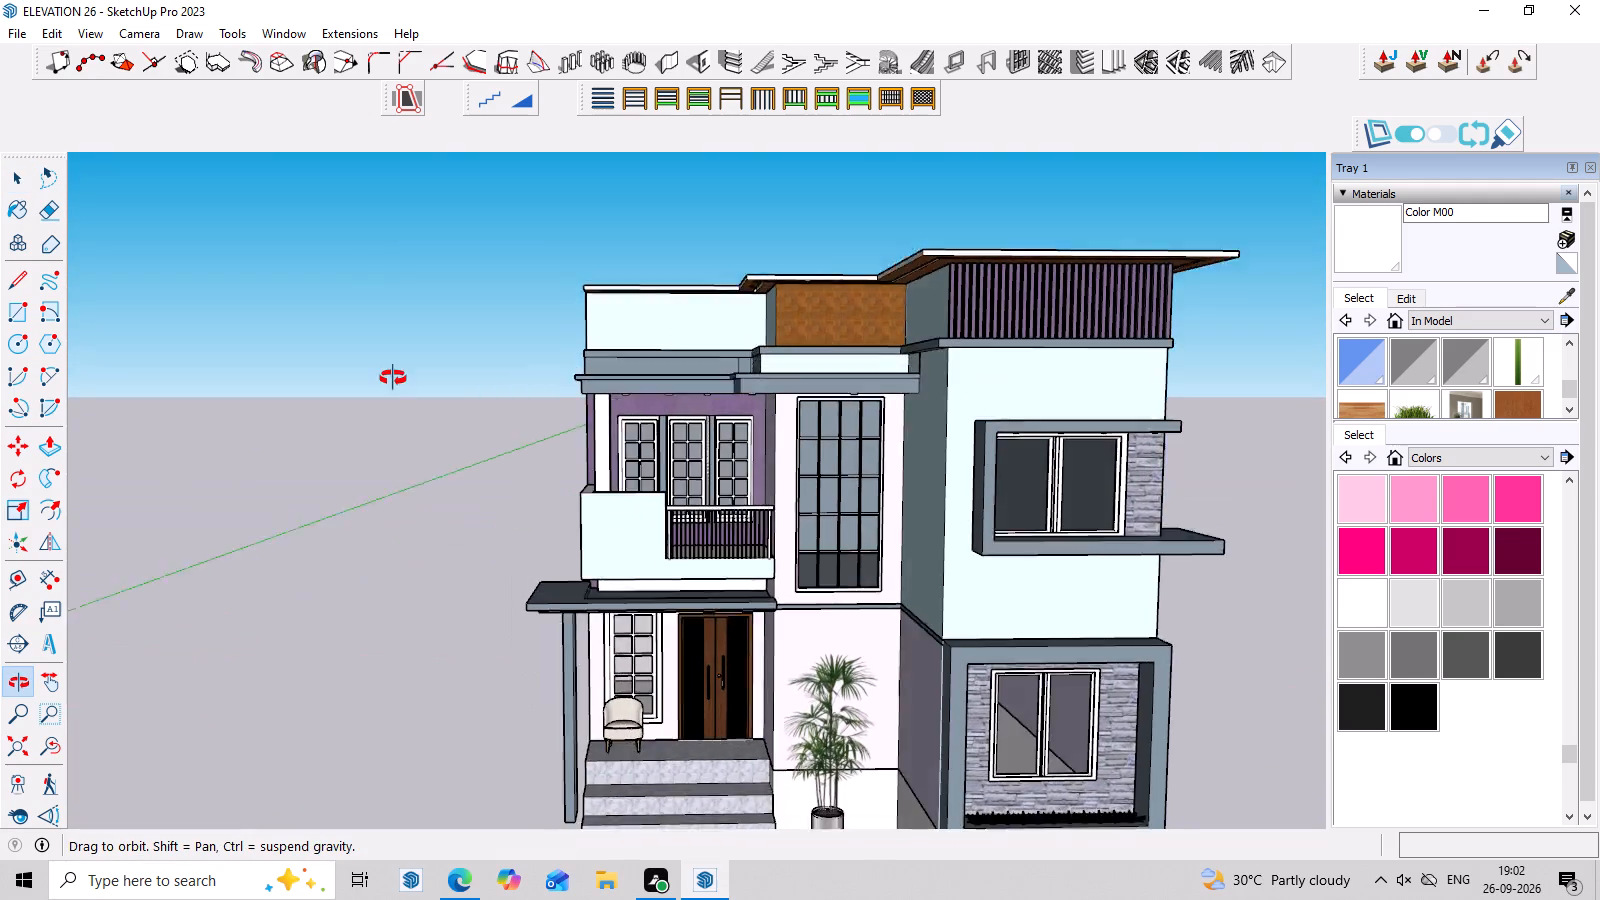
pyautogui.moveTo(393, 378); pyautogui.dragTo(367, 319, button='middle')
pyautogui.scroll(-5, 361, 319)
pyautogui.moveTo(566, 640); pyautogui.dragTo(599, 569, button='middle')
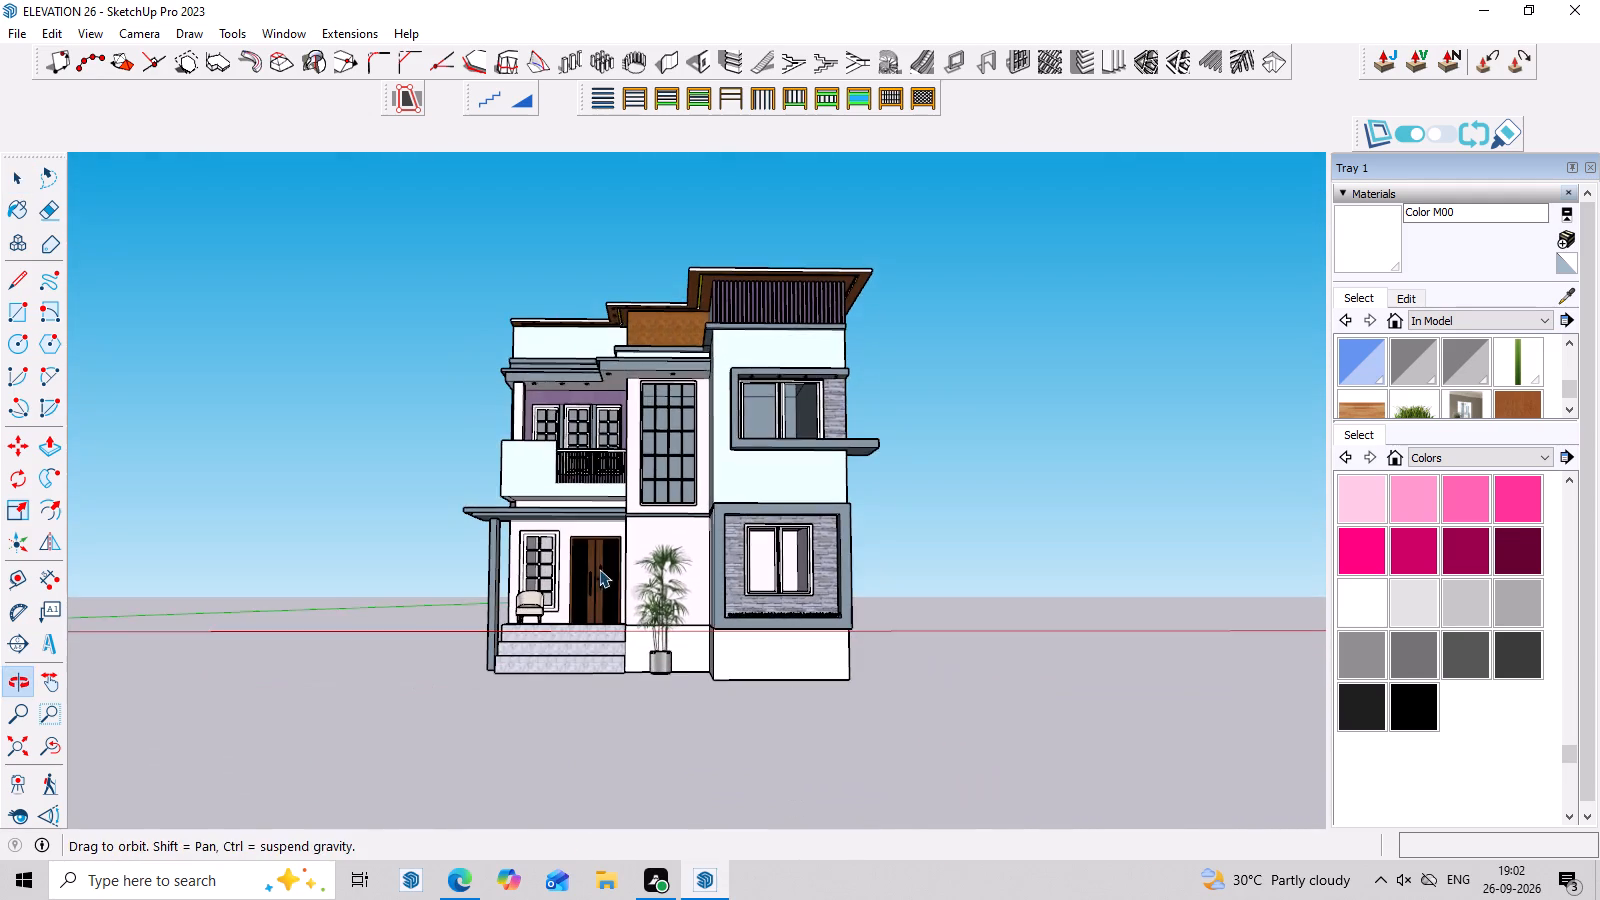
pyautogui.moveTo(599, 569); pyautogui.dragTo(598, 570, button='middle')
pyautogui.scroll(5, 644, 670)
pyautogui.scroll(-3, 679, 718)
pyautogui.scroll(2, 992, 390)
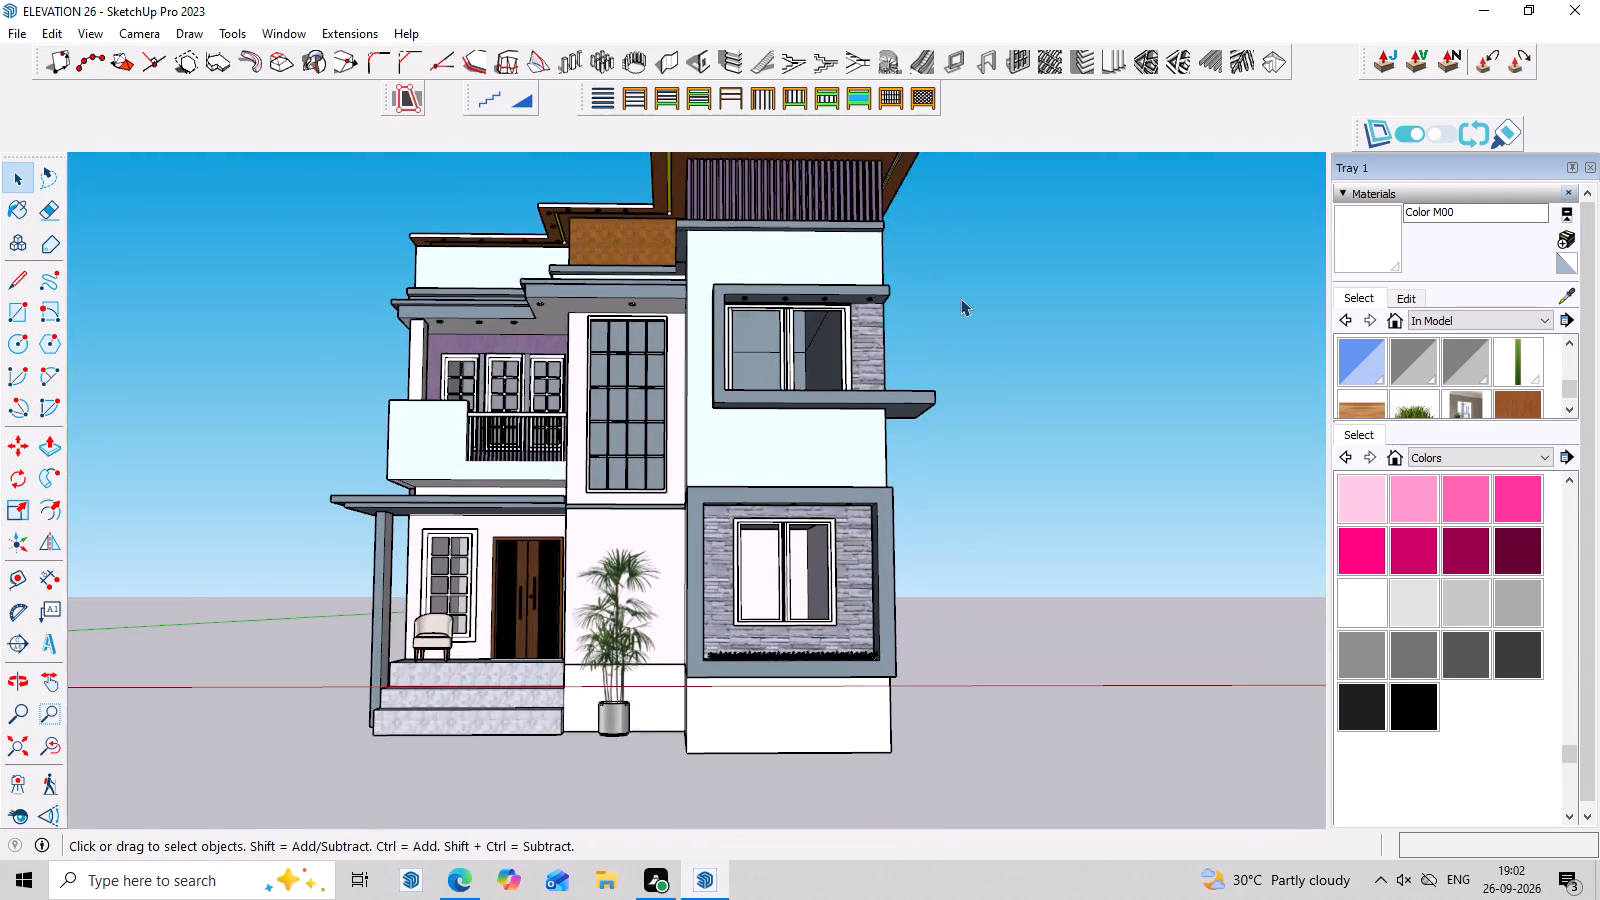
pyautogui.scroll(-3, 959, 298)
pyautogui.scroll(5, 923, 181)
pyautogui.moveTo(920, 183); pyautogui.dragTo(924, 309, button='middle')
pyautogui.scroll(-4, 834, 322)
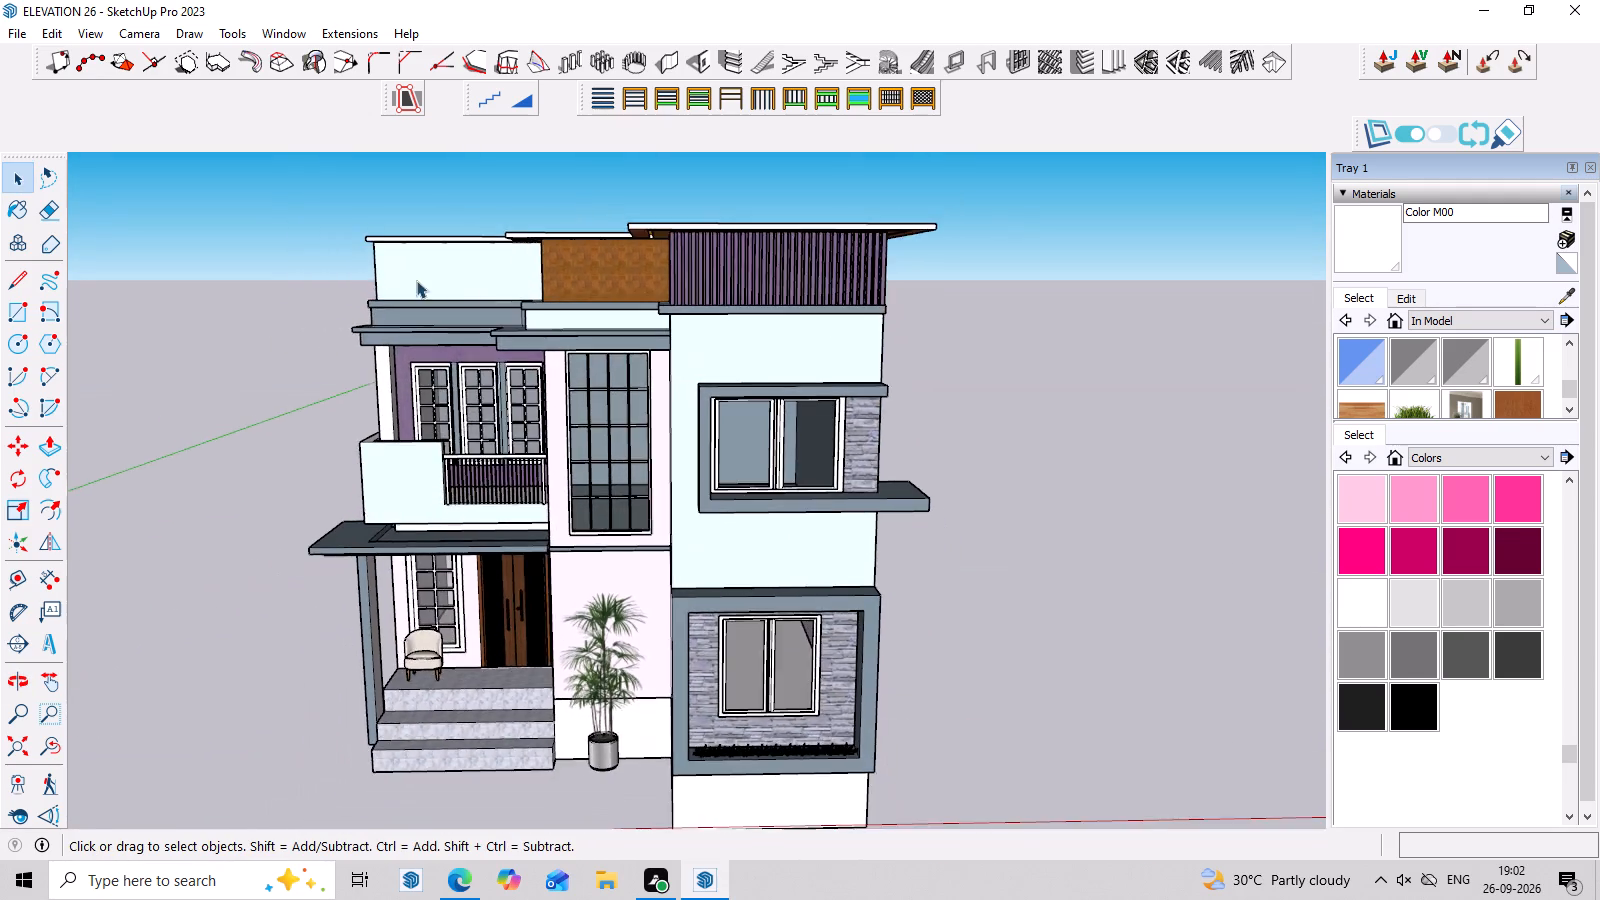
pyautogui.scroll(-1, 416, 280)
pyautogui.scroll(3, 370, 272)
pyautogui.moveTo(369, 268); pyautogui.dragTo(385, 236, button='middle')
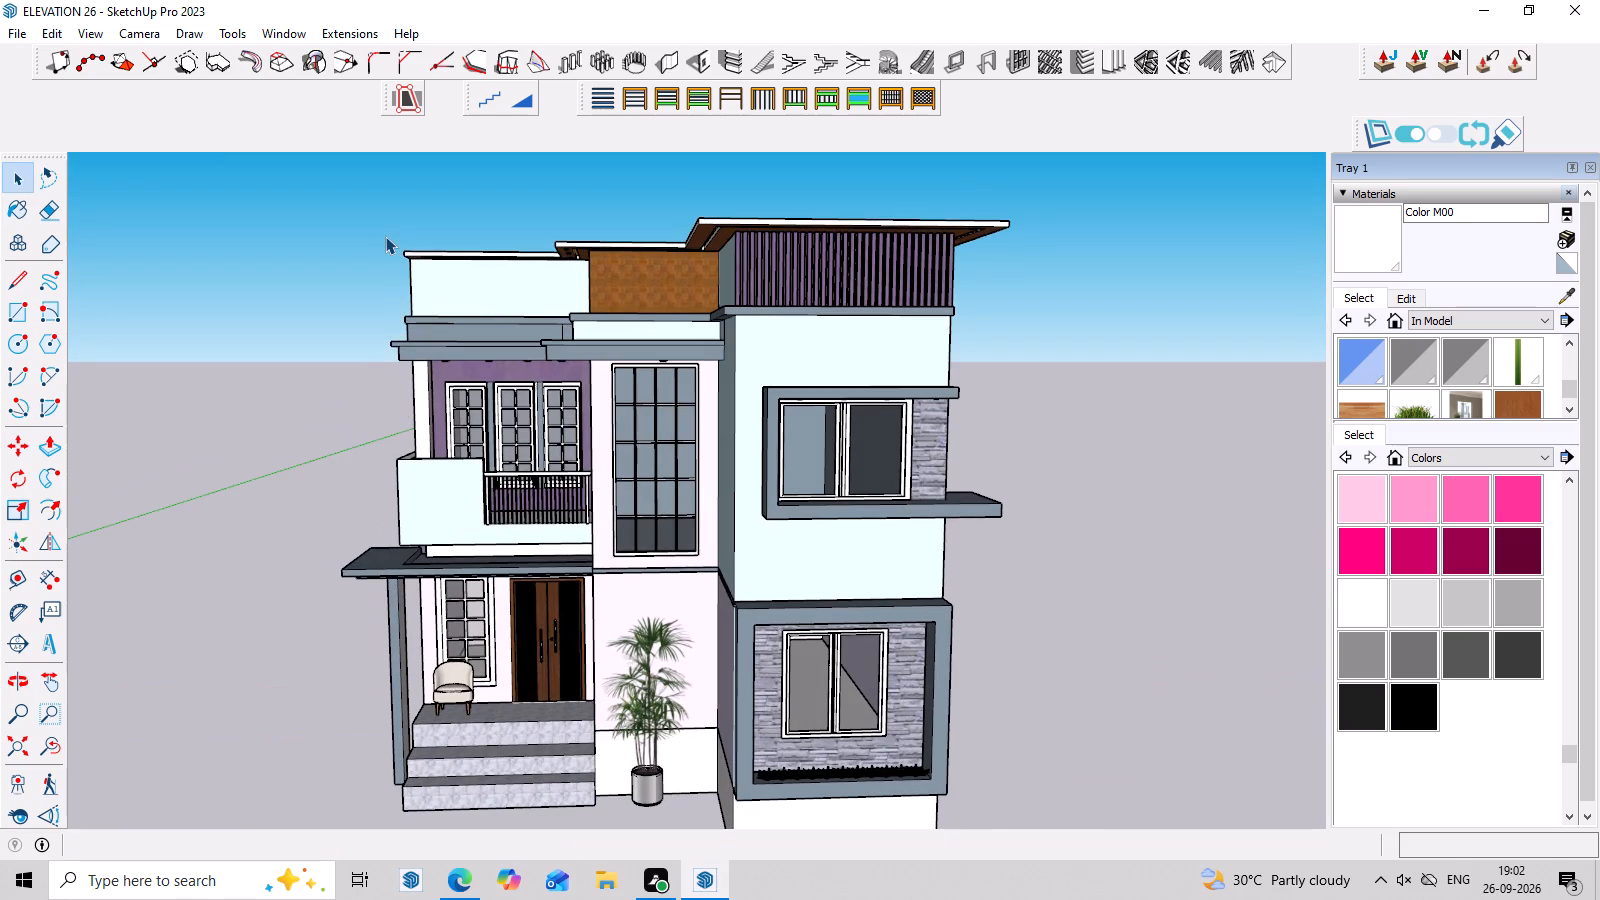
pyautogui.scroll(-2, 385, 236)
pyautogui.scroll(2, 385, 236)
pyautogui.scroll(-2, 385, 236)
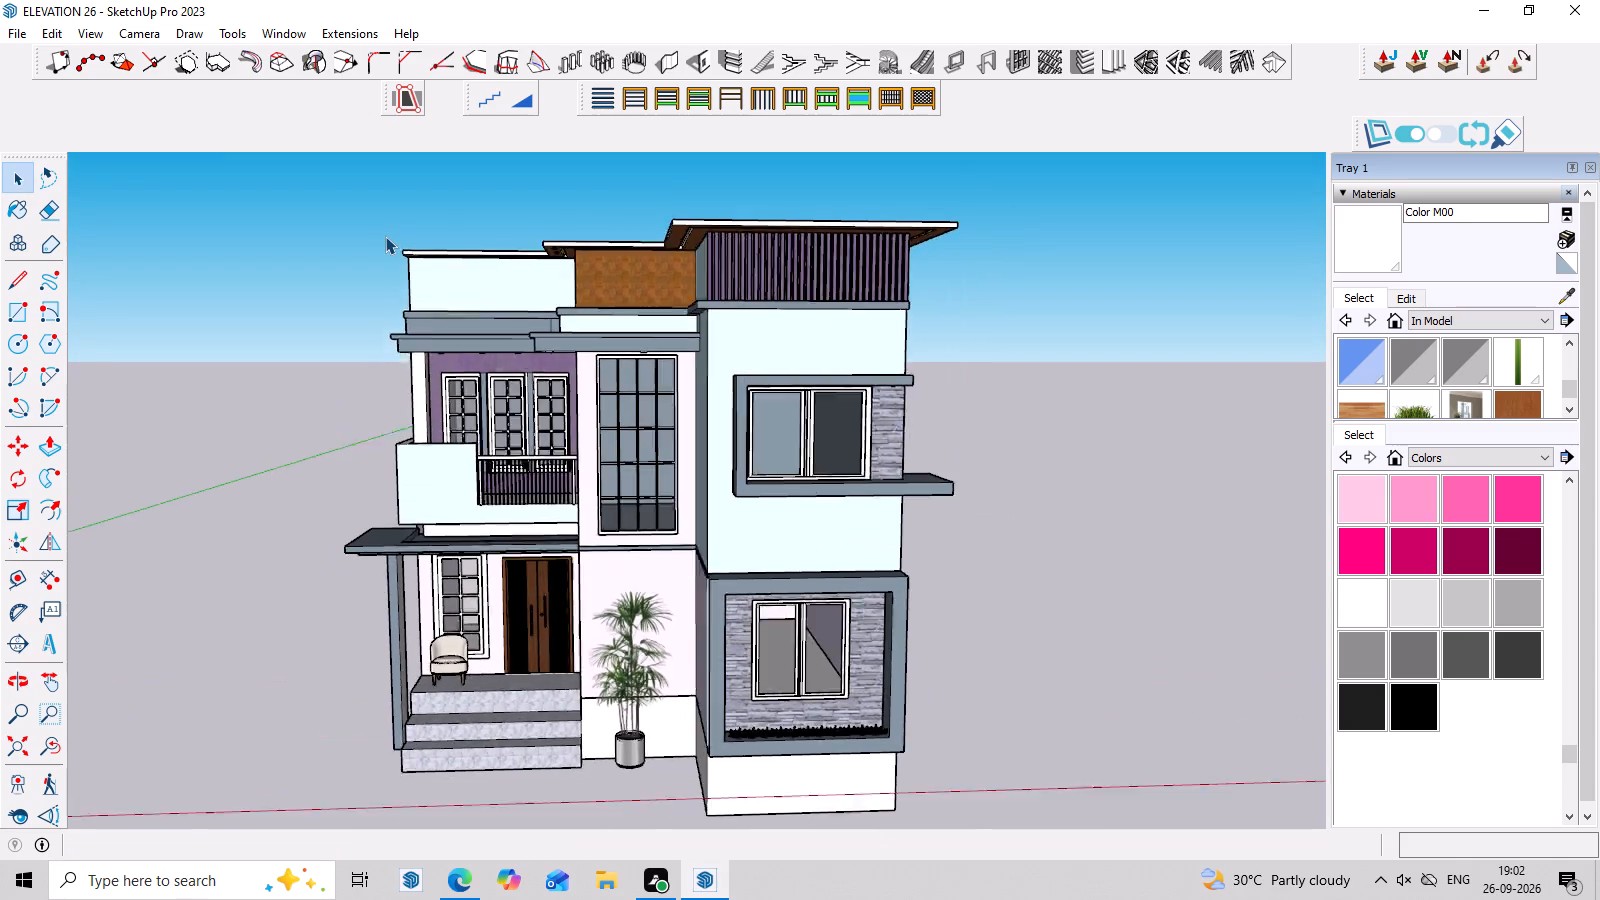
pyautogui.scroll(-1, 385, 236)
pyautogui.scroll(2, 339, 294)
pyautogui.moveTo(338, 291); pyautogui.dragTo(369, 252, button='middle')
pyautogui.scroll(-2, 369, 252)
pyautogui.moveTo(851, 493); pyautogui.dragTo(818, 565, button='middle')
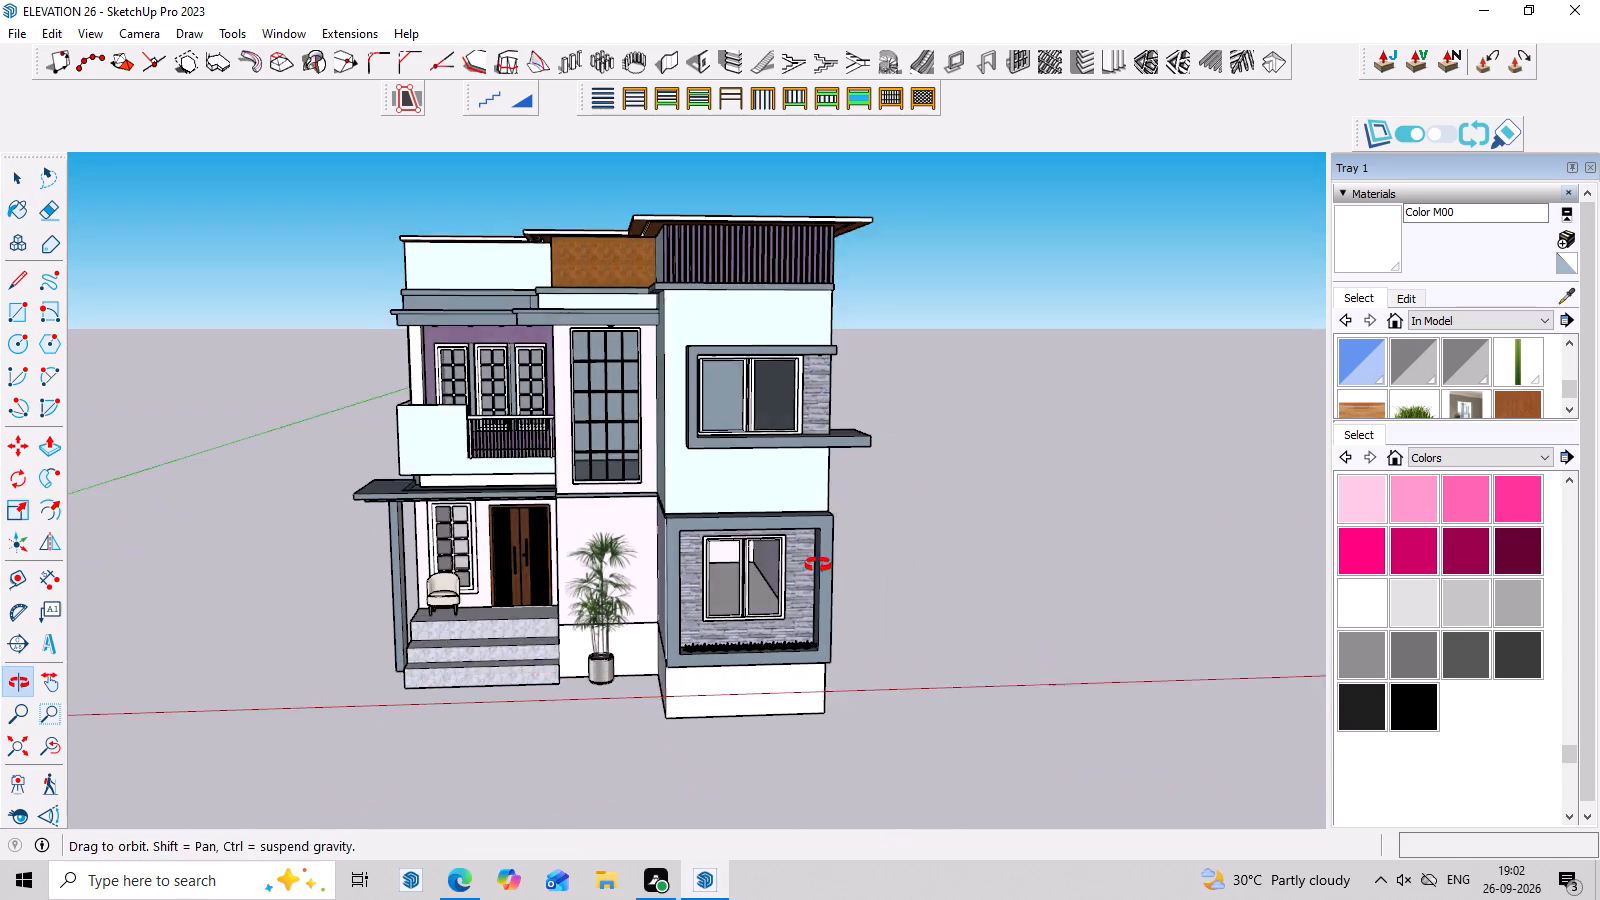
pyautogui.moveTo(818, 565); pyautogui.dragTo(816, 567, button='middle')
pyautogui.scroll(1, 456, 589)
pyautogui.moveTo(455, 589); pyautogui.dragTo(453, 567, button='middle')
pyautogui.scroll(1, 311, 485)
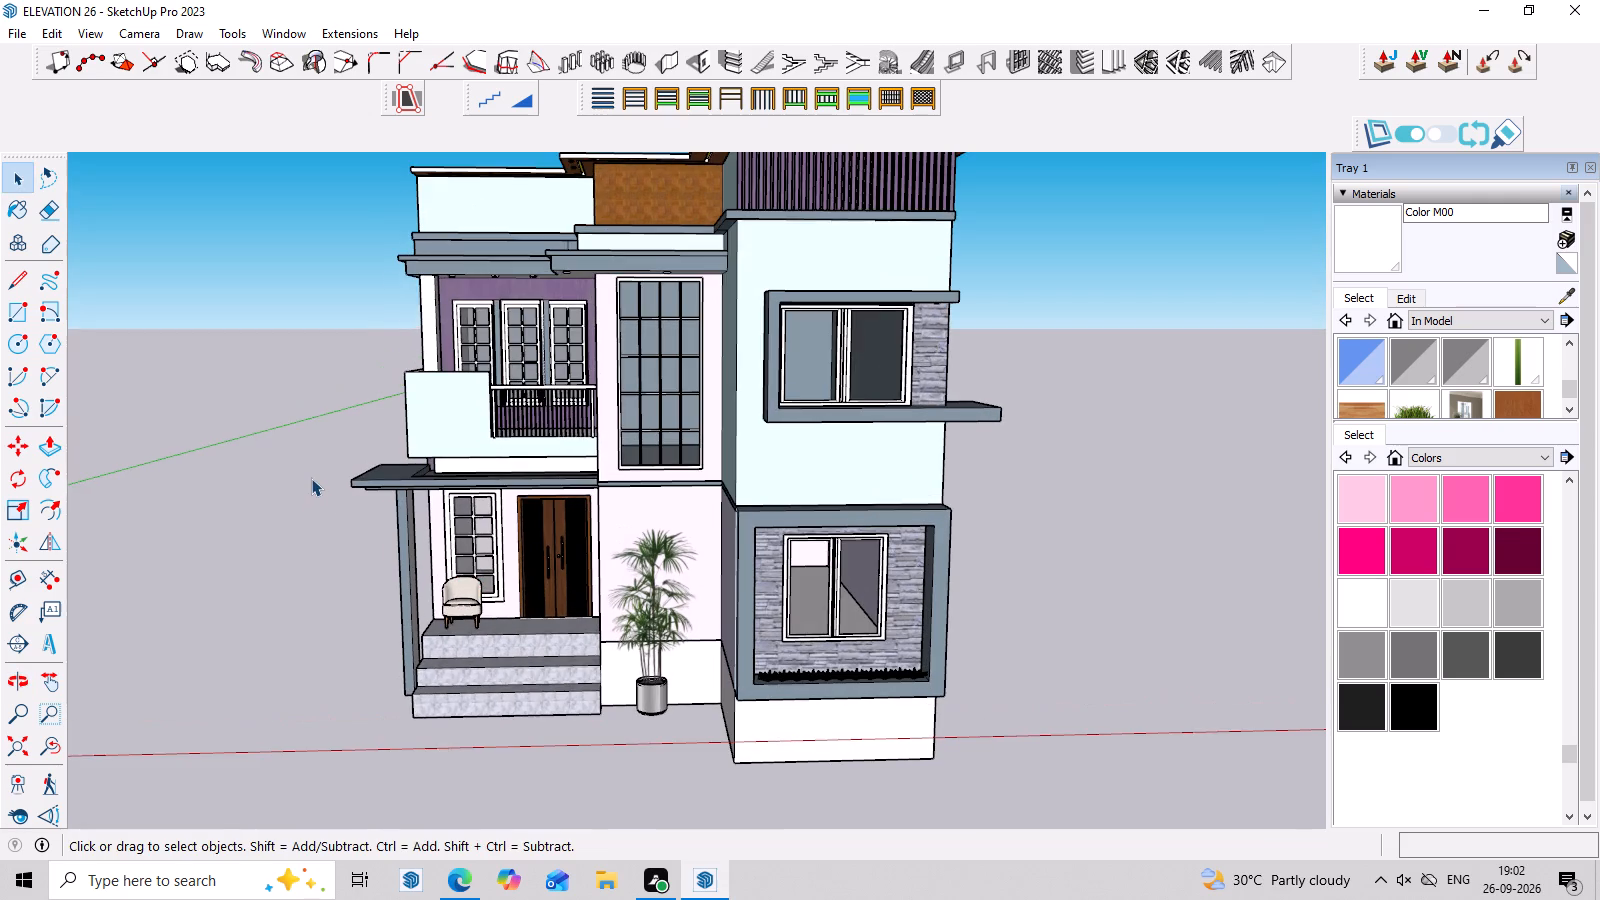
pyautogui.moveTo(316, 462); pyautogui.dragTo(328, 420, button='middle')
pyautogui.scroll(-1, 348, 358)
pyautogui.scroll(-3, 364, 193)
pyautogui.scroll(6, 380, 143)
pyautogui.moveTo(412, 251); pyautogui.dragTo(429, 387, button='middle')
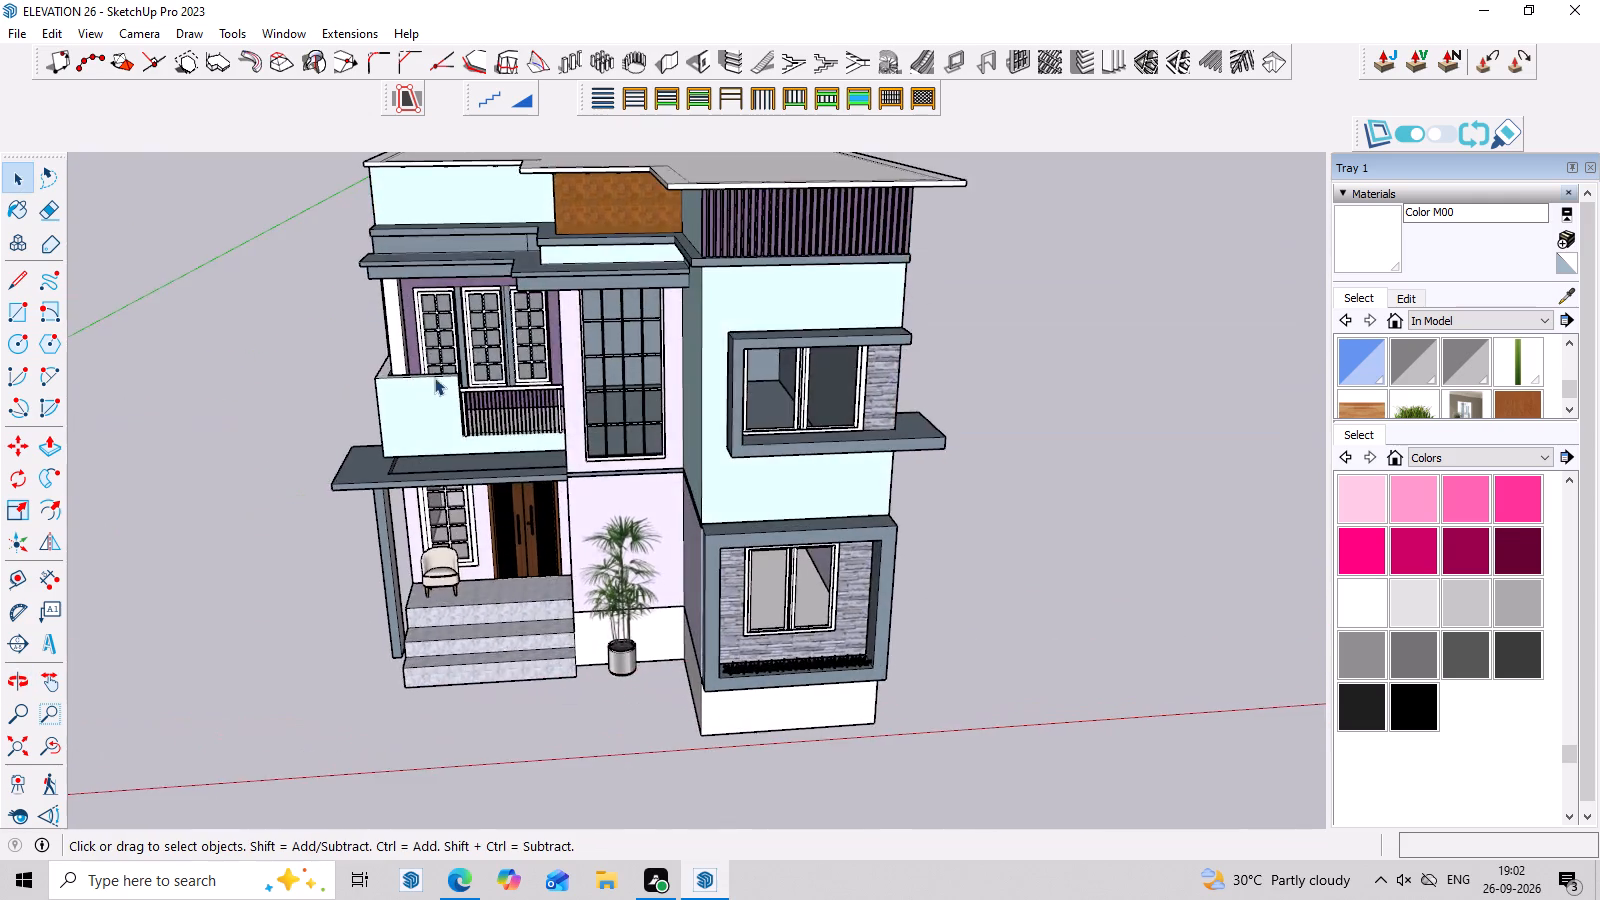
pyautogui.scroll(-4, 439, 359)
pyautogui.scroll(2, 430, 243)
pyautogui.moveTo(320, 235); pyautogui.dragTo(363, 161, button='middle')
pyautogui.scroll(3, 284, 269)
pyautogui.moveTo(269, 331); pyautogui.dragTo(300, 268, button='middle')
pyautogui.scroll(-2, 300, 268)
pyautogui.moveTo(238, 523); pyautogui.dragTo(182, 528, button='middle')
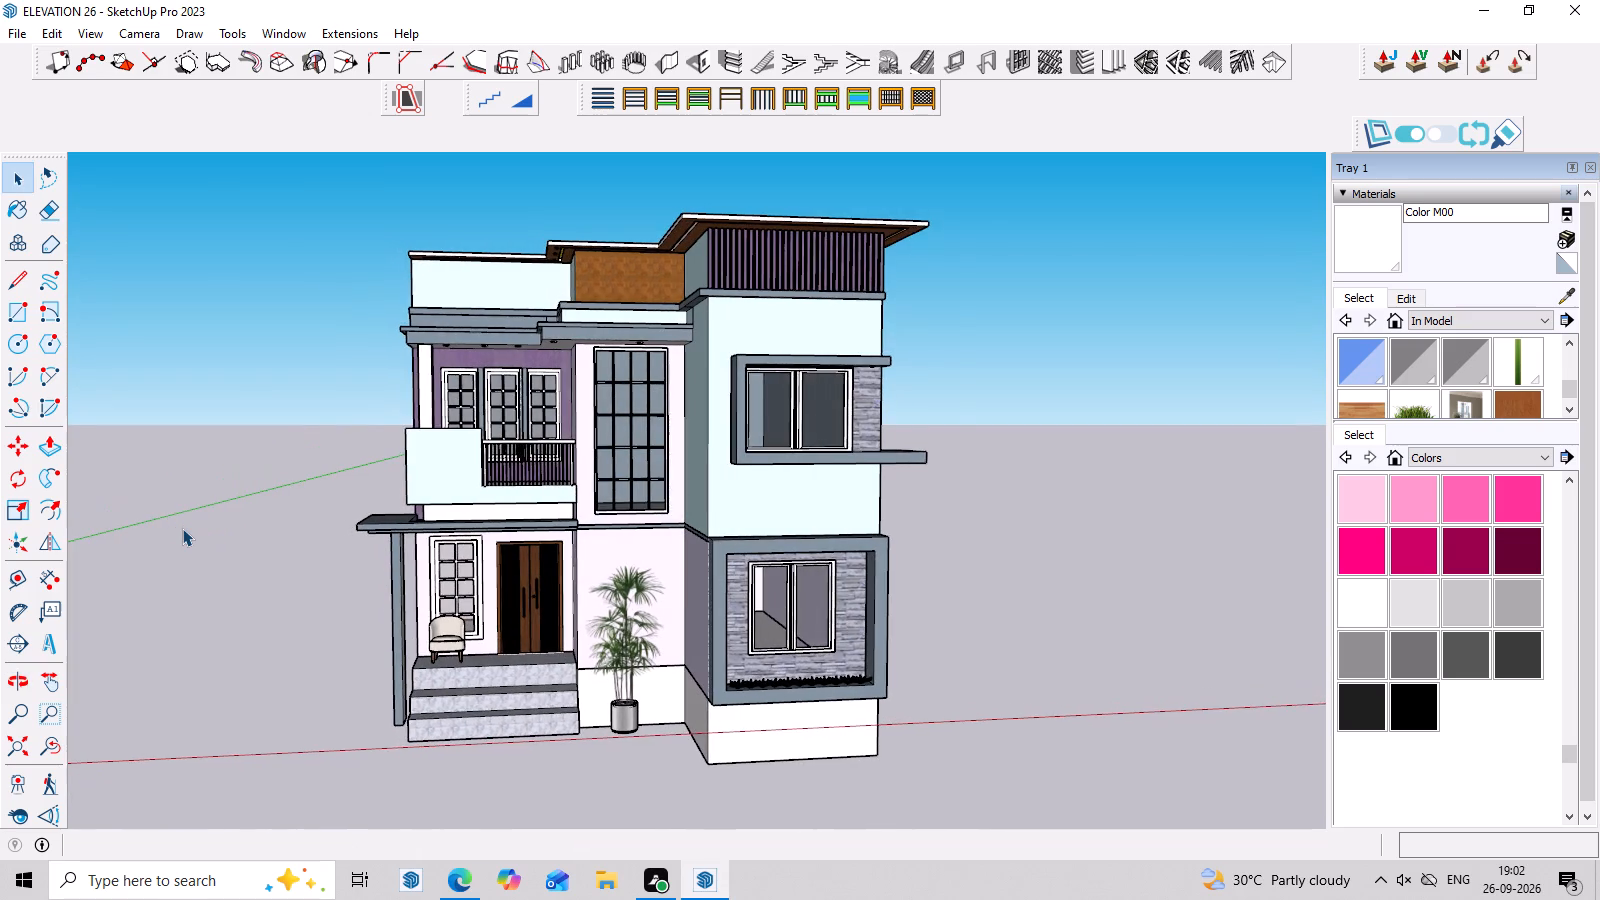
pyautogui.scroll(1, 182, 528)
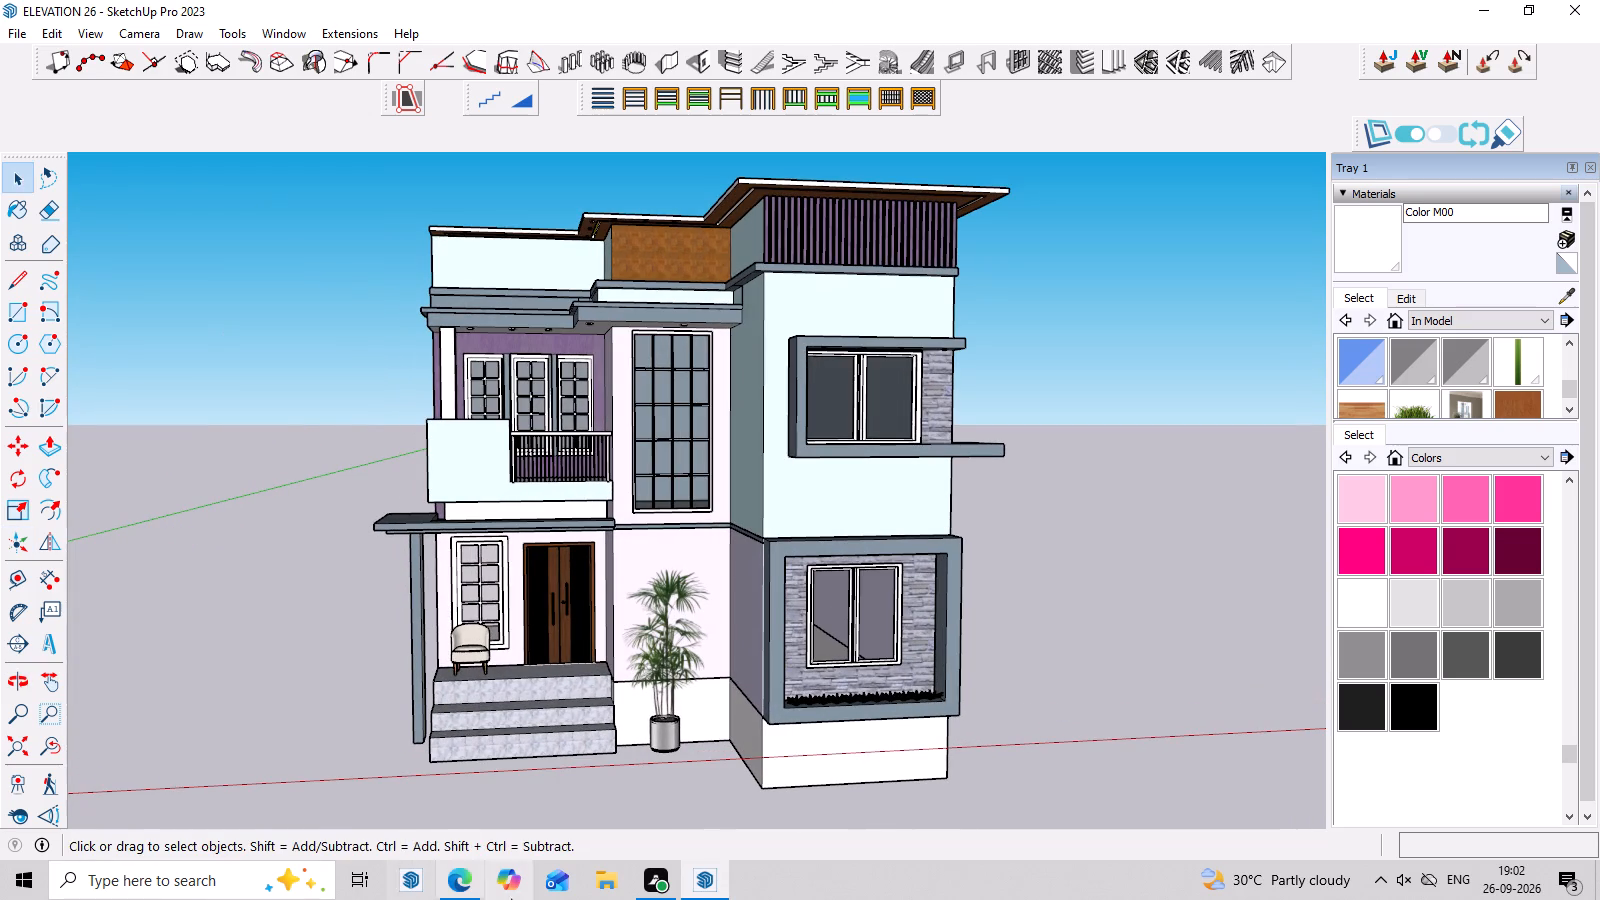
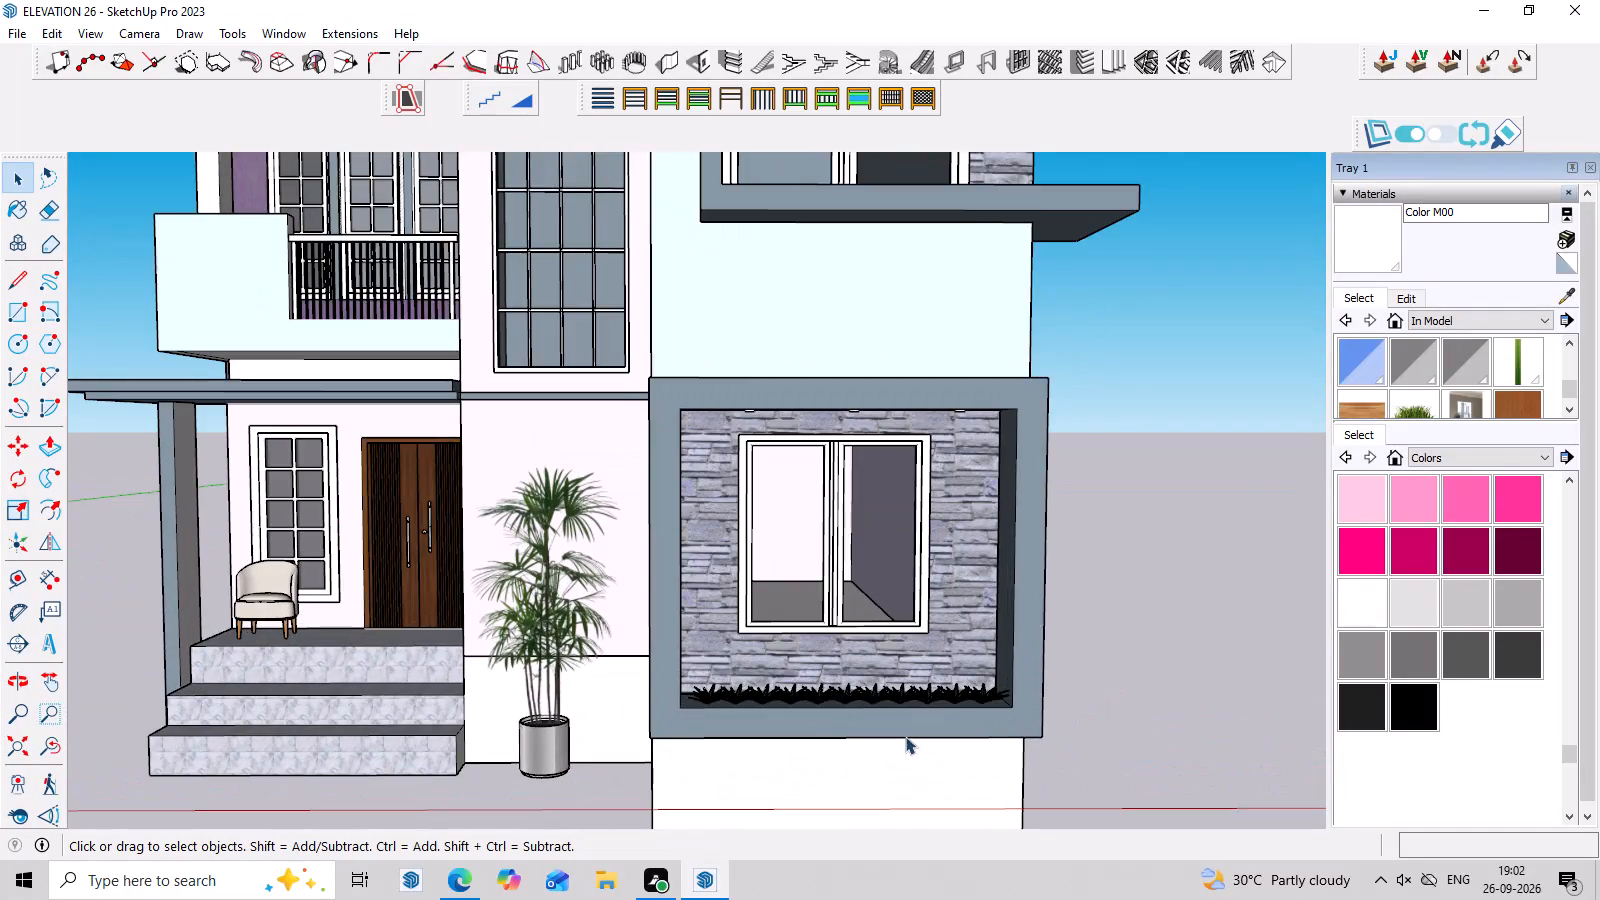
# Examine the house's front elevation from several angles and distances, from the lower-floor window frame to the roof.
pyautogui.scroll(2, 906, 724)
pyautogui.scroll(-7, 917, 696)
pyautogui.moveTo(960, 780); pyautogui.dragTo(982, 708, button='middle')
pyautogui.scroll(-6, 982, 706)
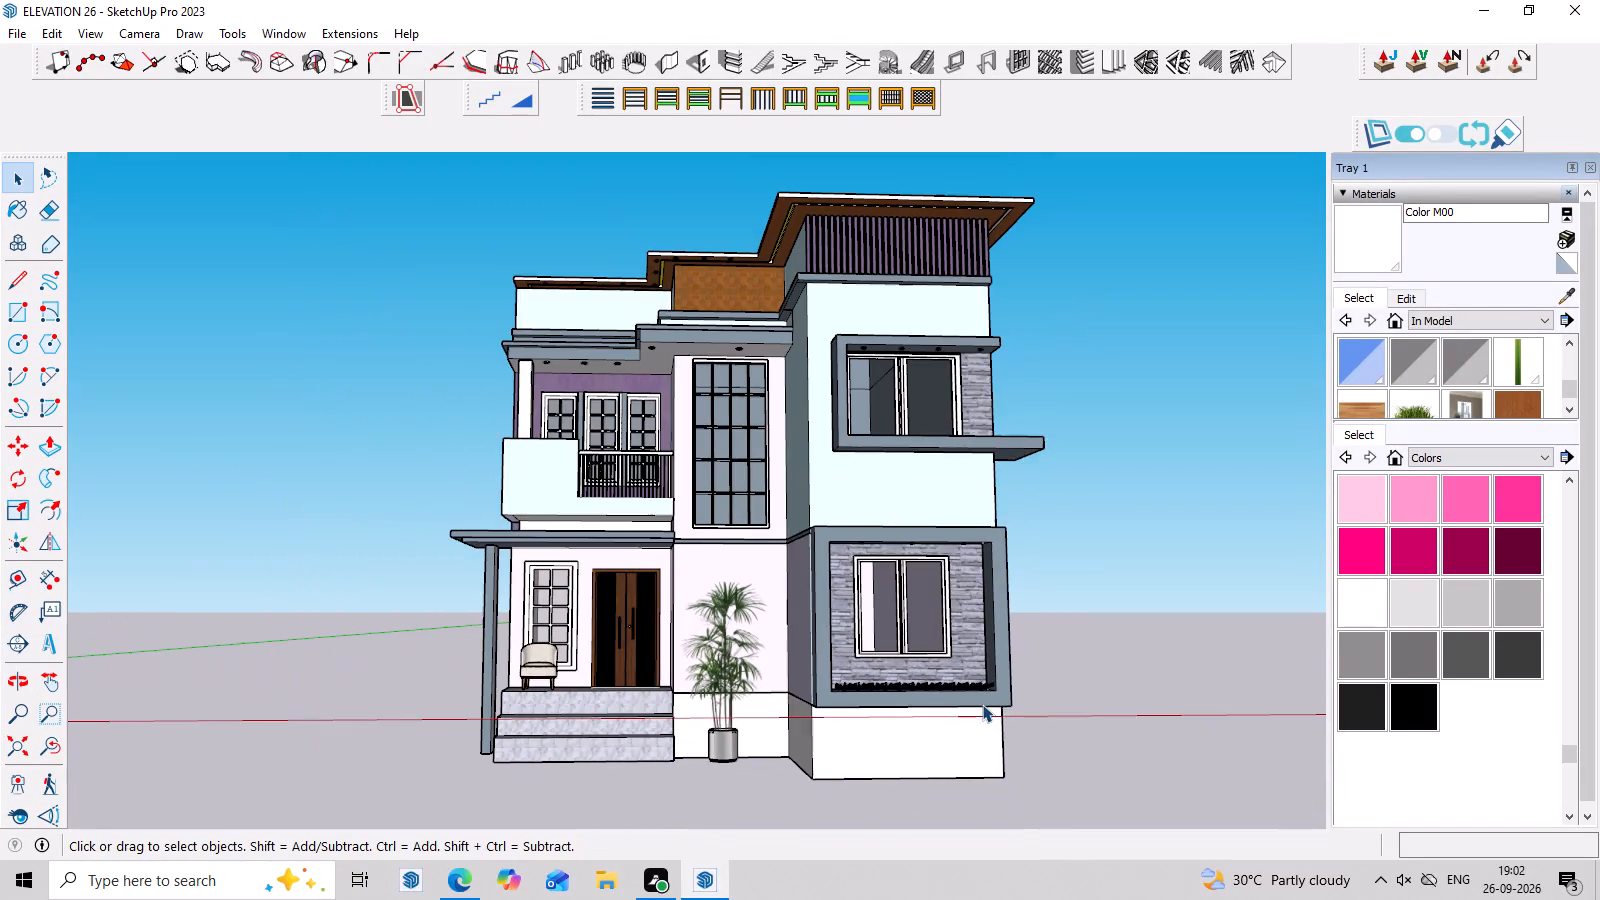
pyautogui.scroll(2, 1051, 203)
pyautogui.moveTo(1051, 189); pyautogui.dragTo(1019, 239, button='middle')
pyautogui.scroll(-2, 1019, 239)
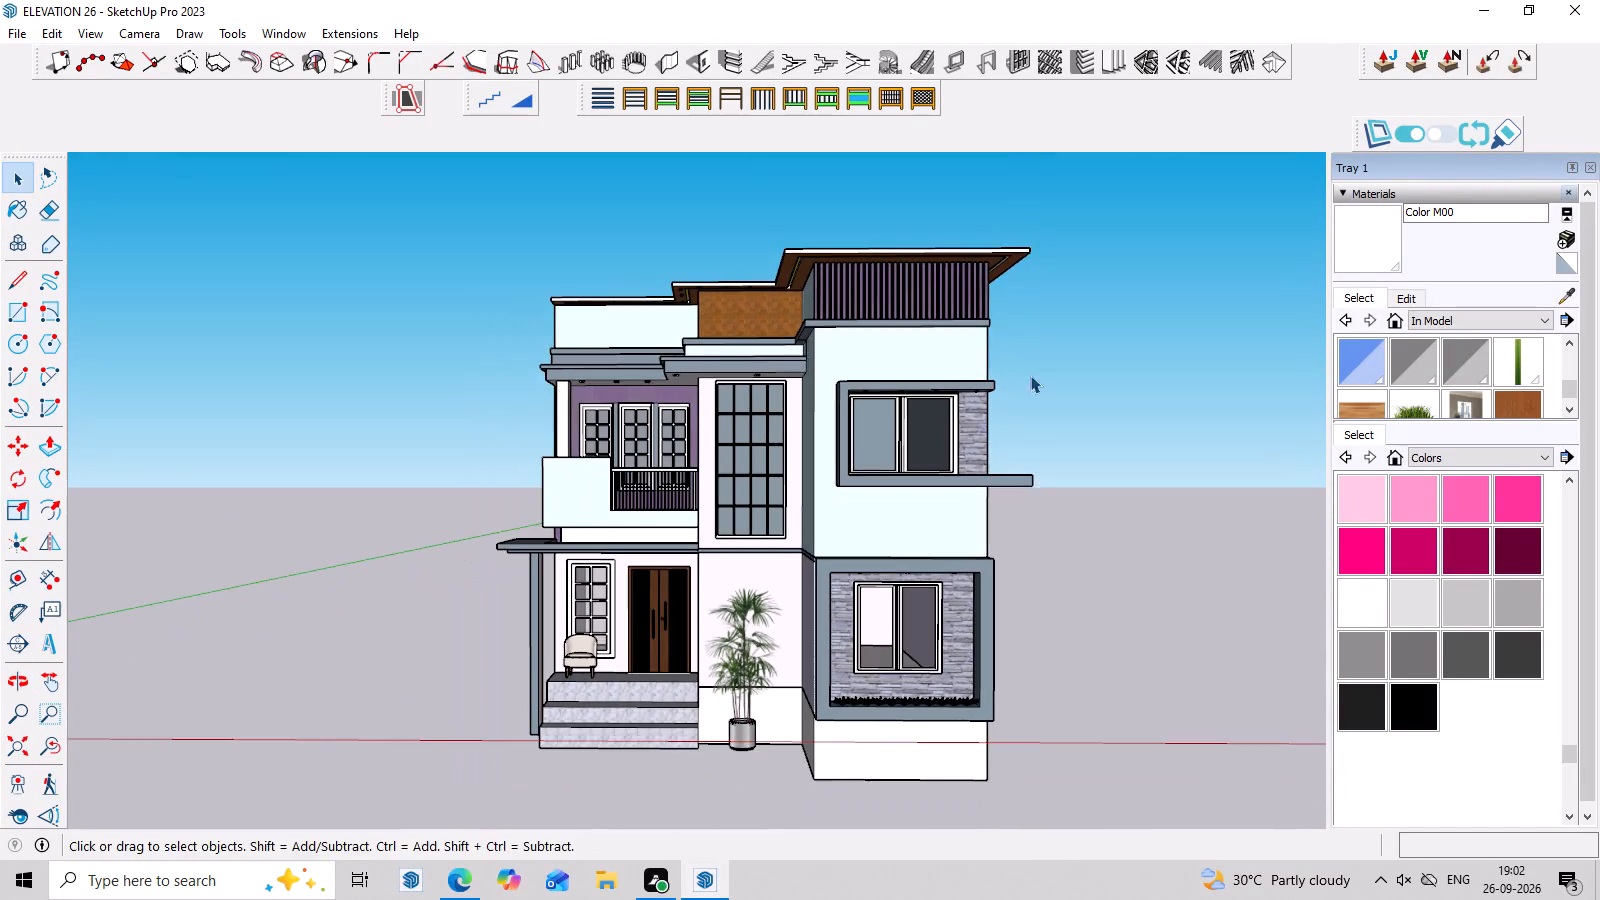
pyautogui.moveTo(1037, 476); pyautogui.dragTo(1033, 511, button='middle')
pyautogui.scroll(1, 1027, 732)
pyautogui.moveTo(1024, 827); pyautogui.dragTo(1040, 784, button='middle')
pyautogui.scroll(1, 1040, 788)
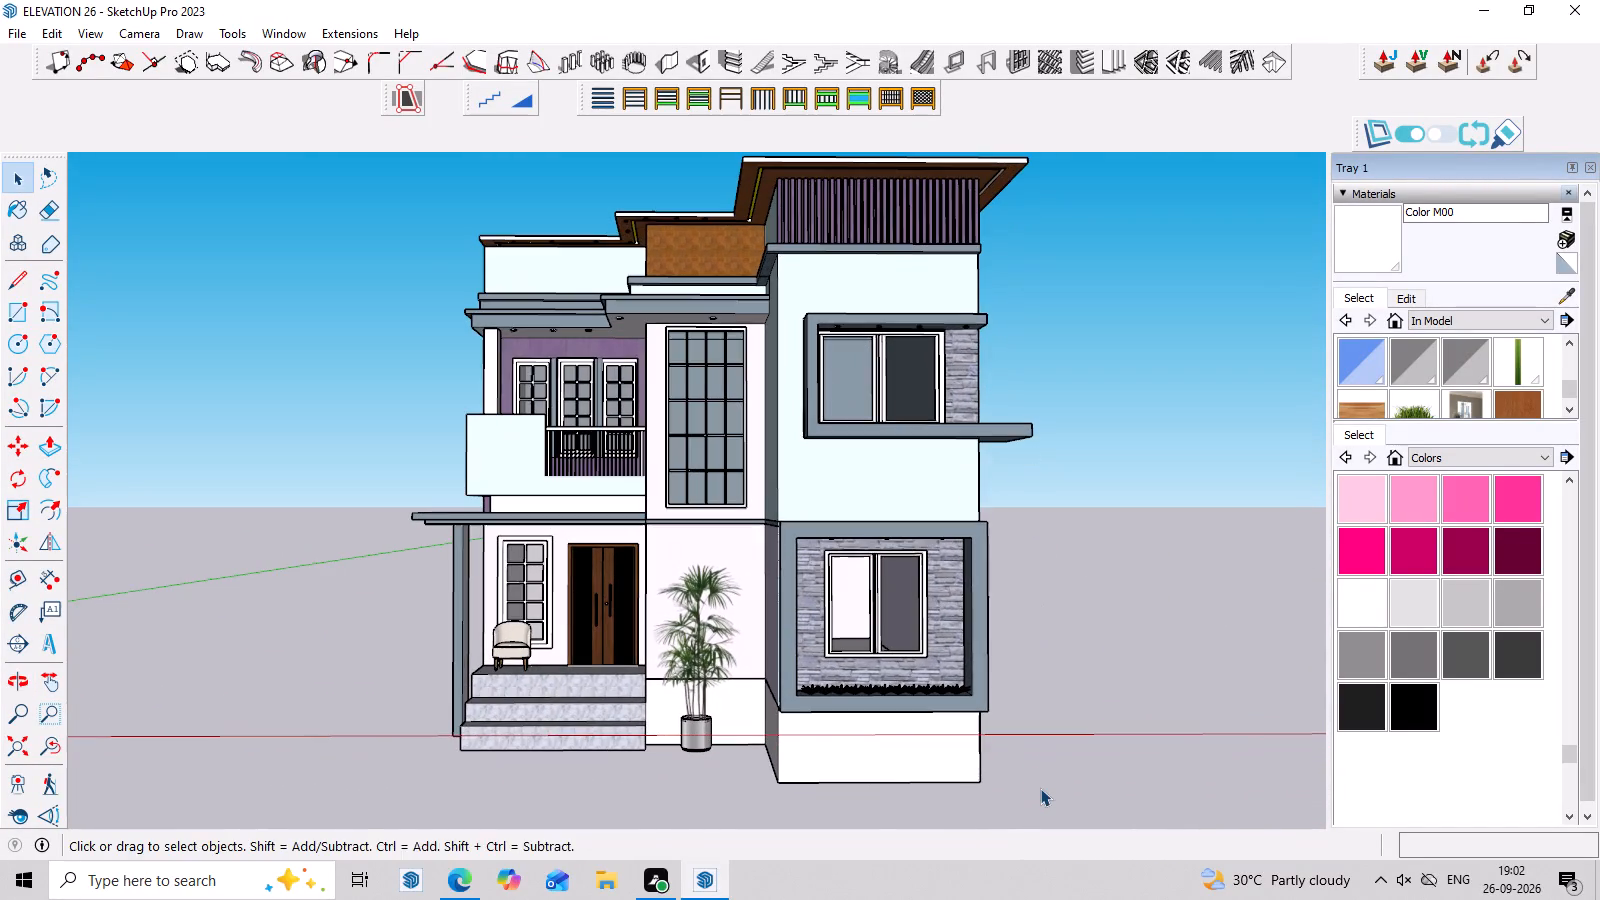
pyautogui.moveTo(1040, 788); pyautogui.dragTo(1067, 782, button='middle')
pyautogui.scroll(2, 1119, 117)
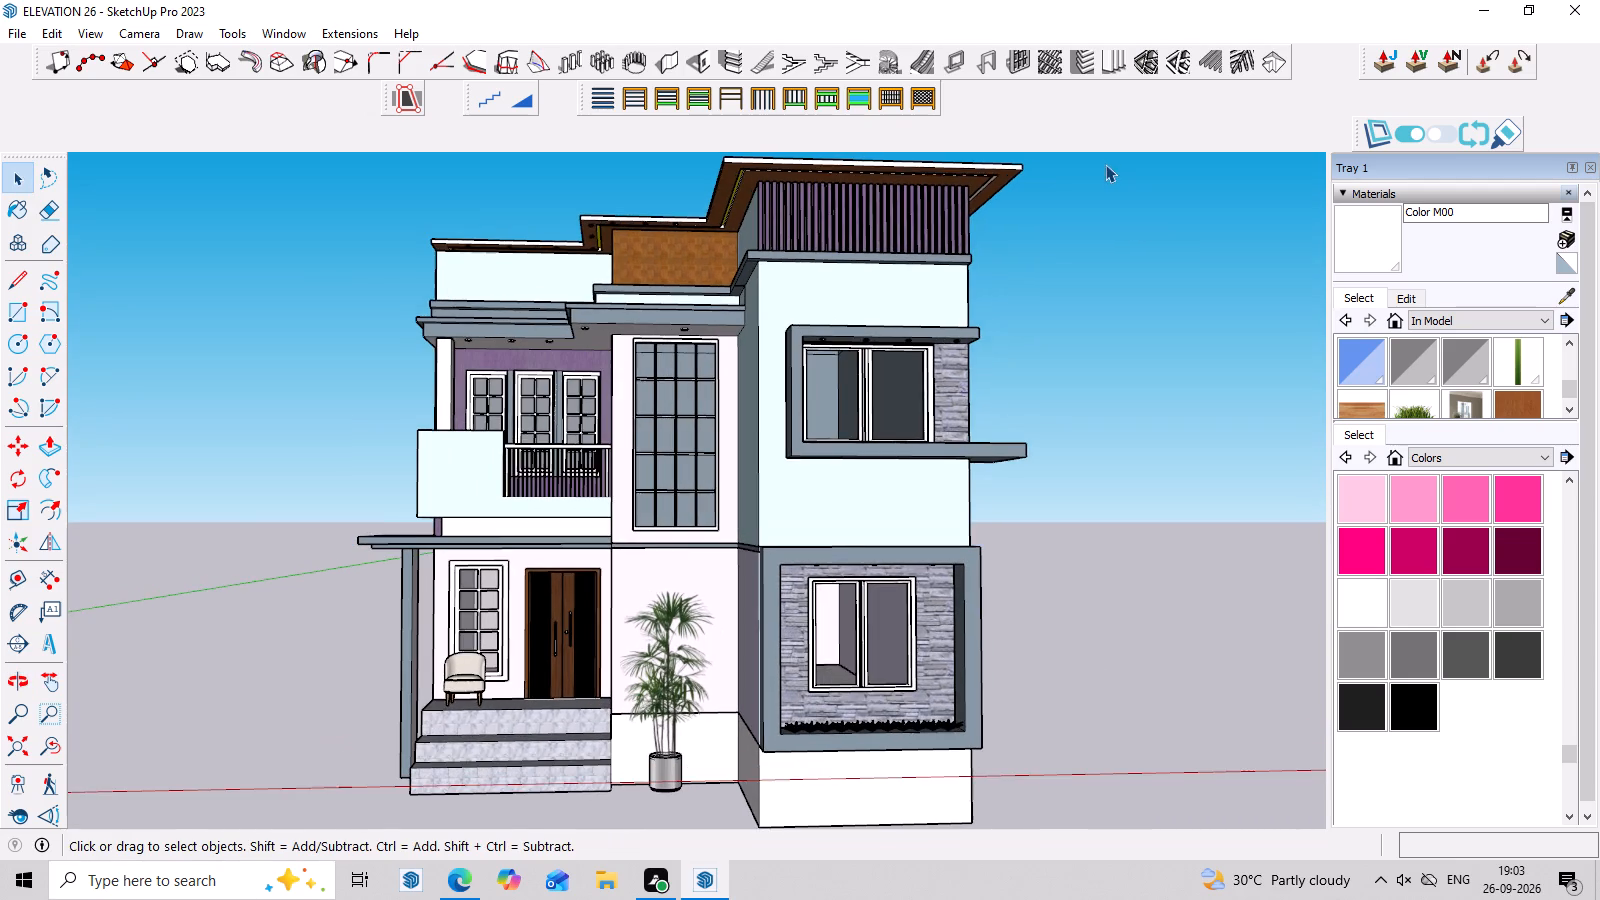
pyautogui.moveTo(1105, 164); pyautogui.dragTo(1101, 190, button='middle')
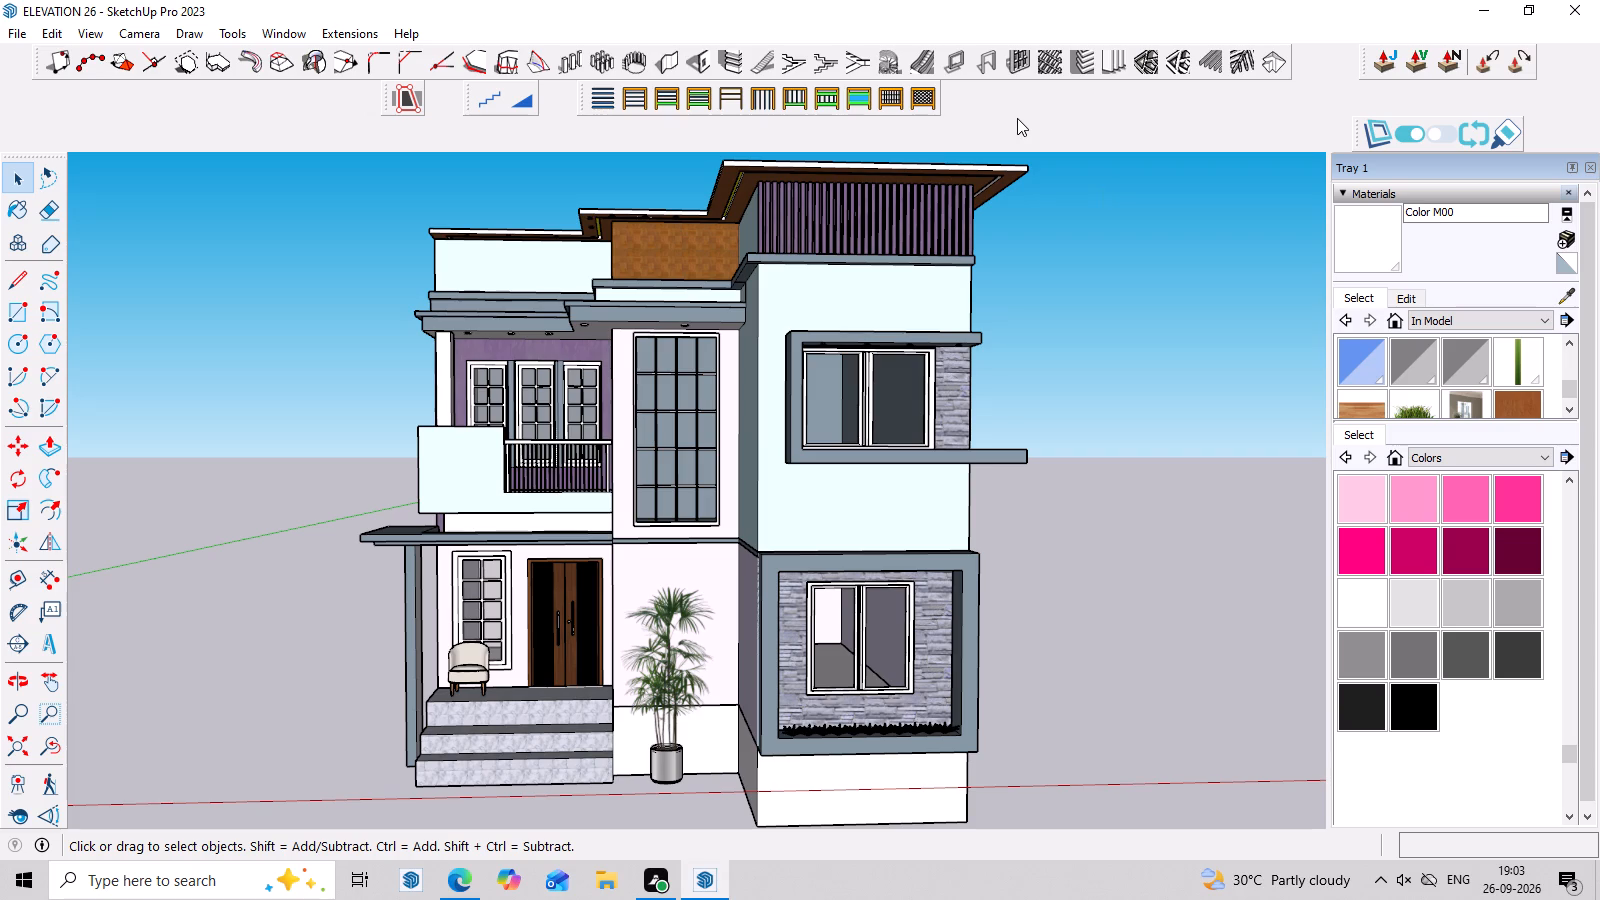
# Browse the greyscale swatches in the Colors material collection.
pyautogui.scroll(-1, 1538, 520)
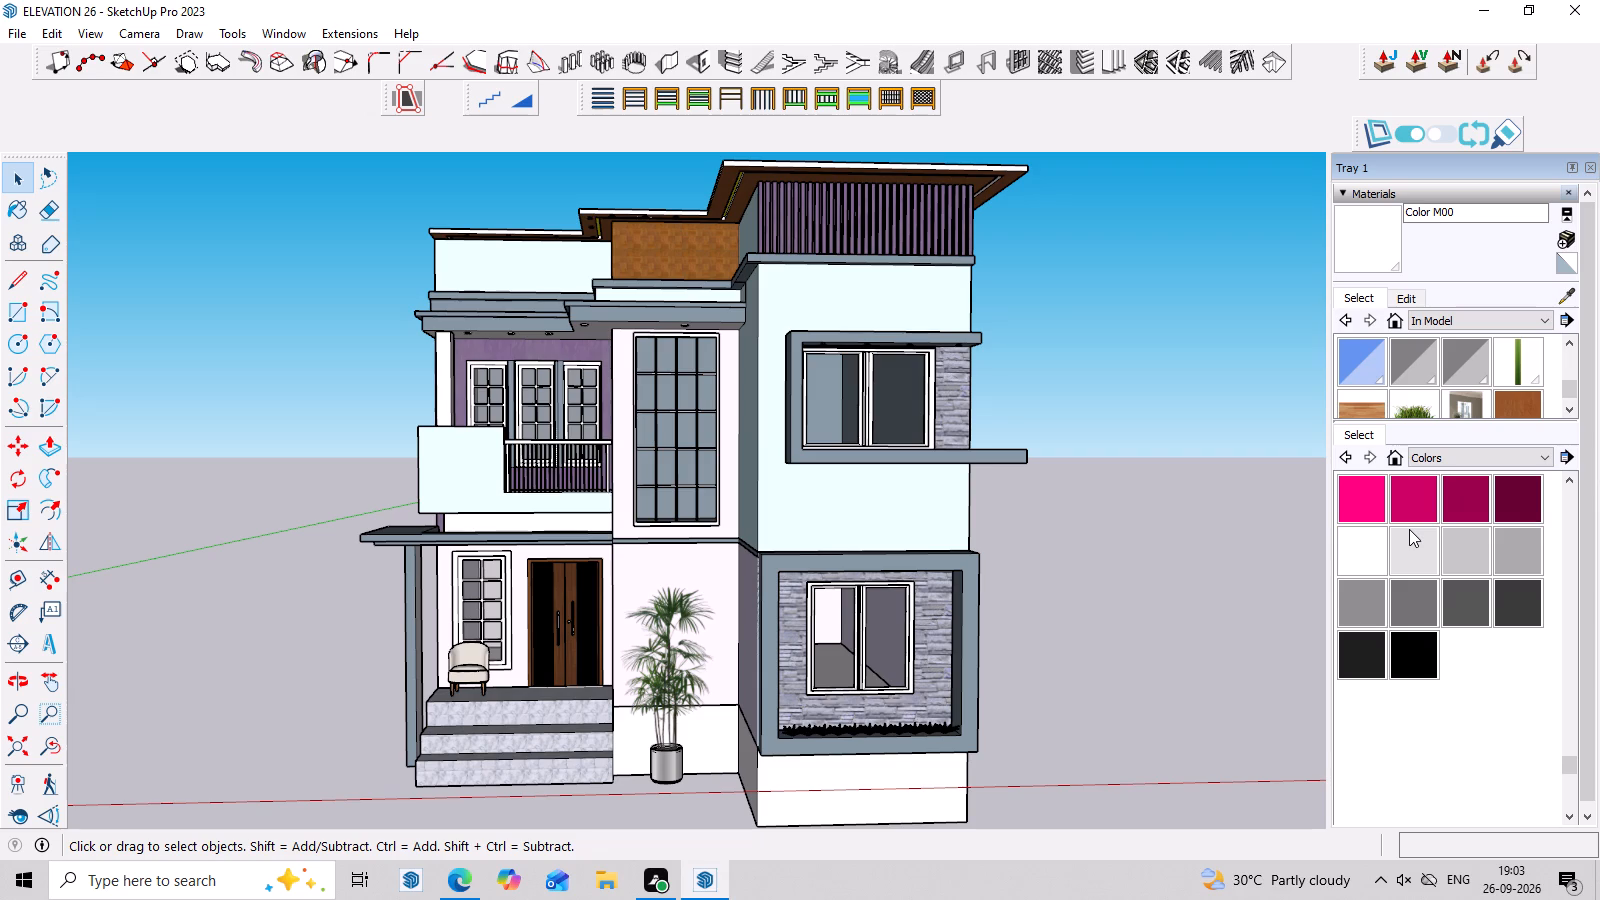
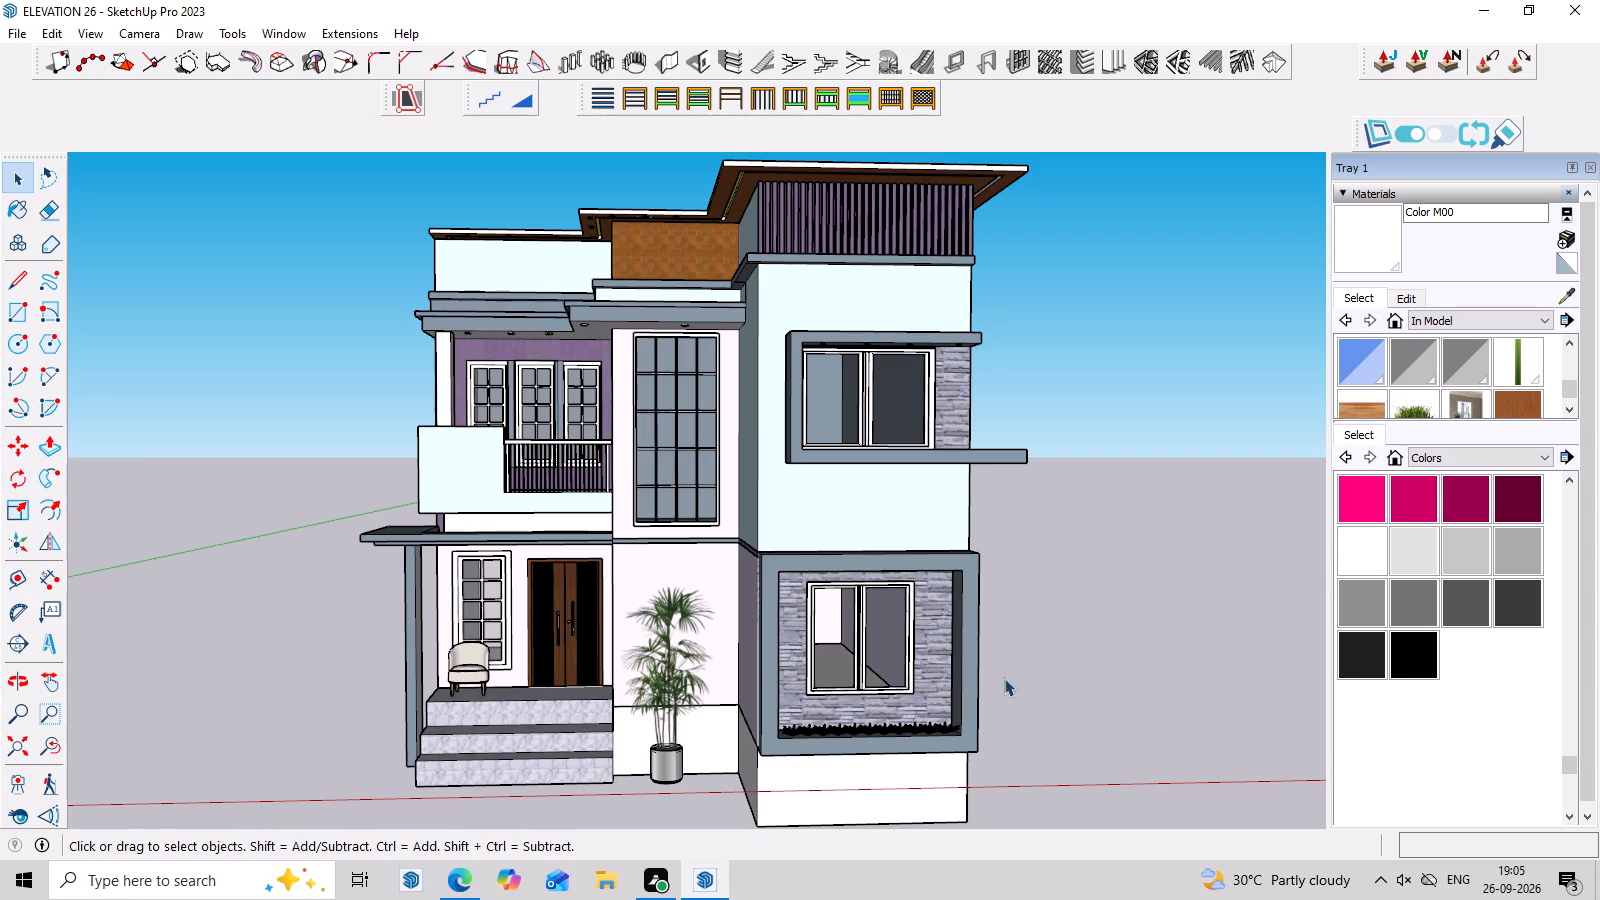
# Examine the front elevation from nearby angles and frame the whole house in a near-frontal view.
pyautogui.middleClick(1034, 680)
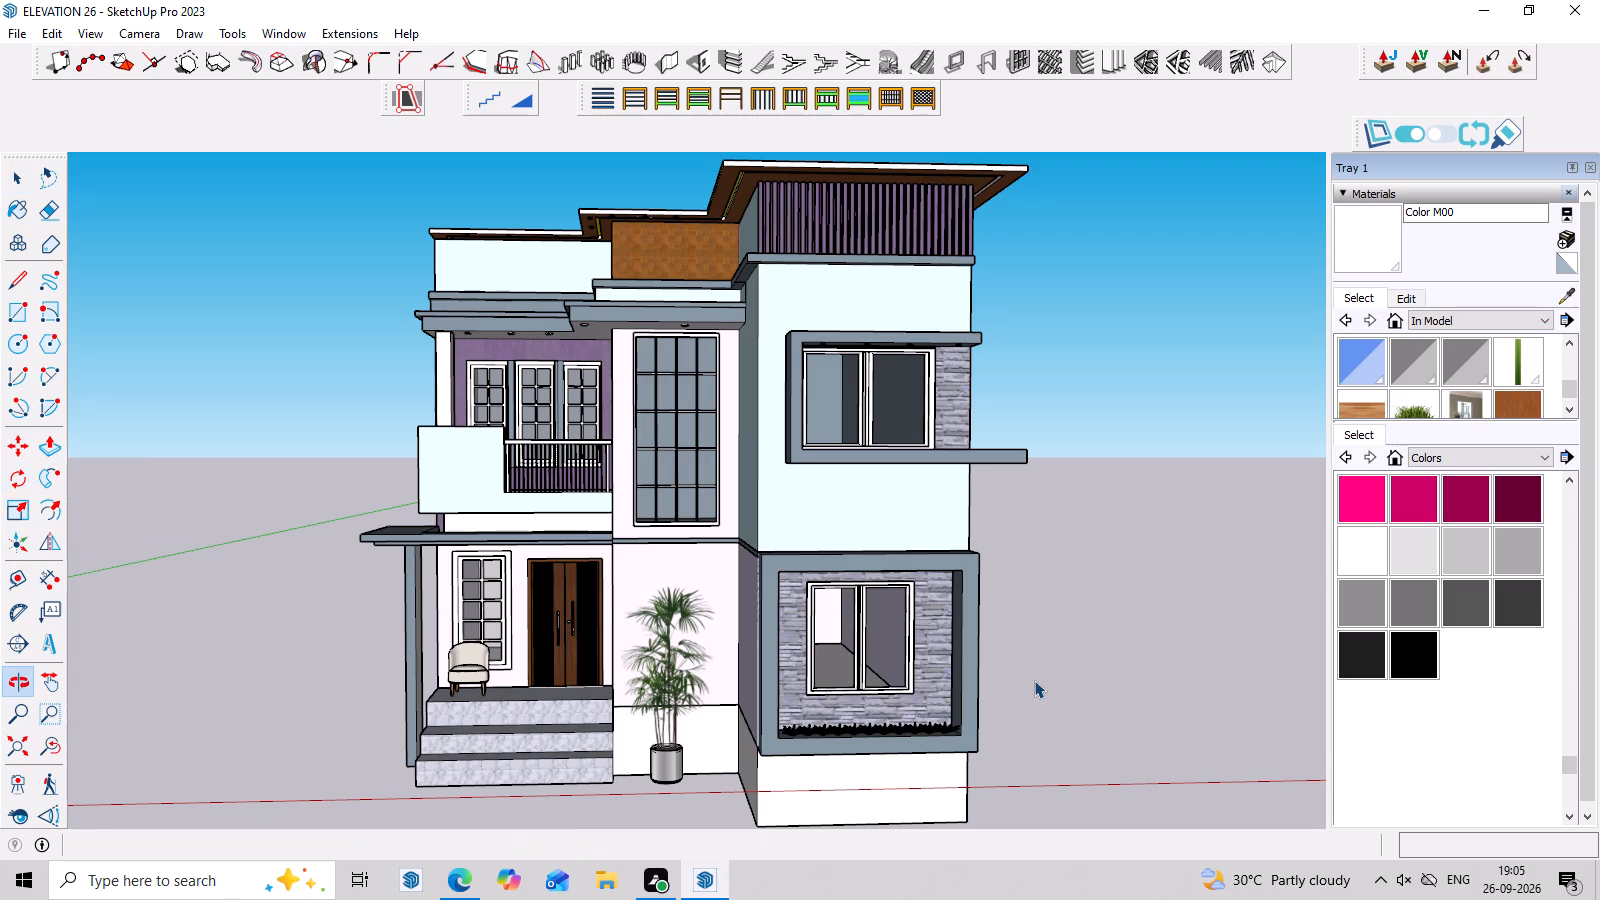
pyautogui.scroll(2, 1034, 680)
pyautogui.scroll(-6, 1034, 680)
pyautogui.moveTo(1084, 402); pyautogui.dragTo(1055, 406, button='middle')
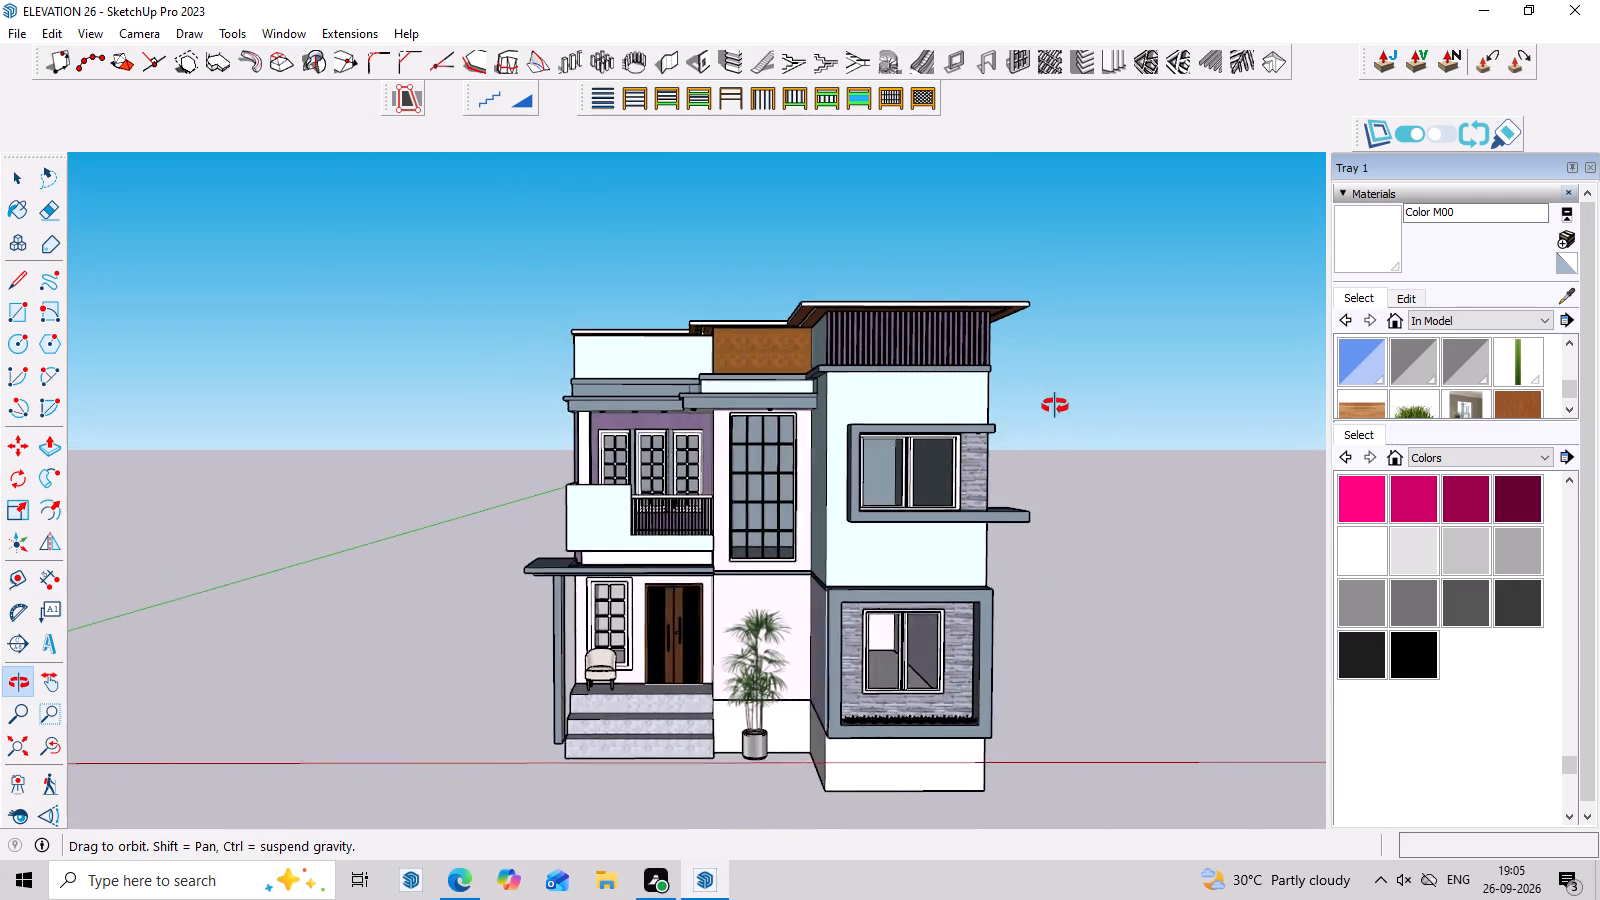
pyautogui.moveTo(1055, 406); pyautogui.dragTo(1048, 409, button='middle')
pyautogui.scroll(2, 1039, 651)
pyautogui.moveTo(1032, 728); pyautogui.dragTo(1036, 685, button='middle')
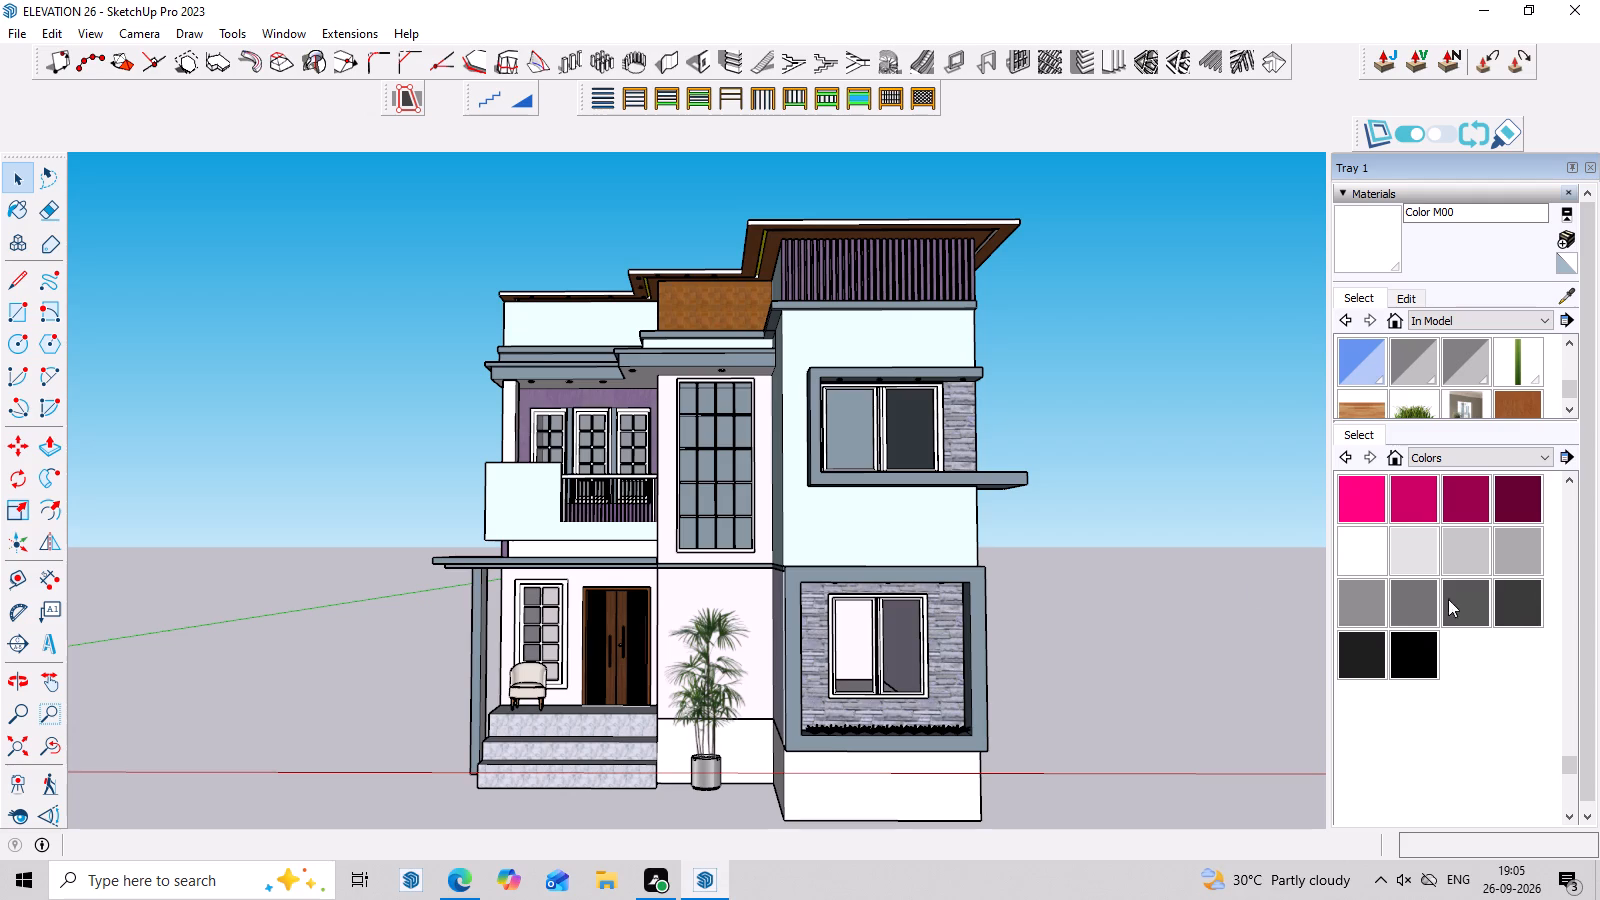
pyautogui.moveTo(1278, 491); pyautogui.dragTo(1248, 536, button='middle')
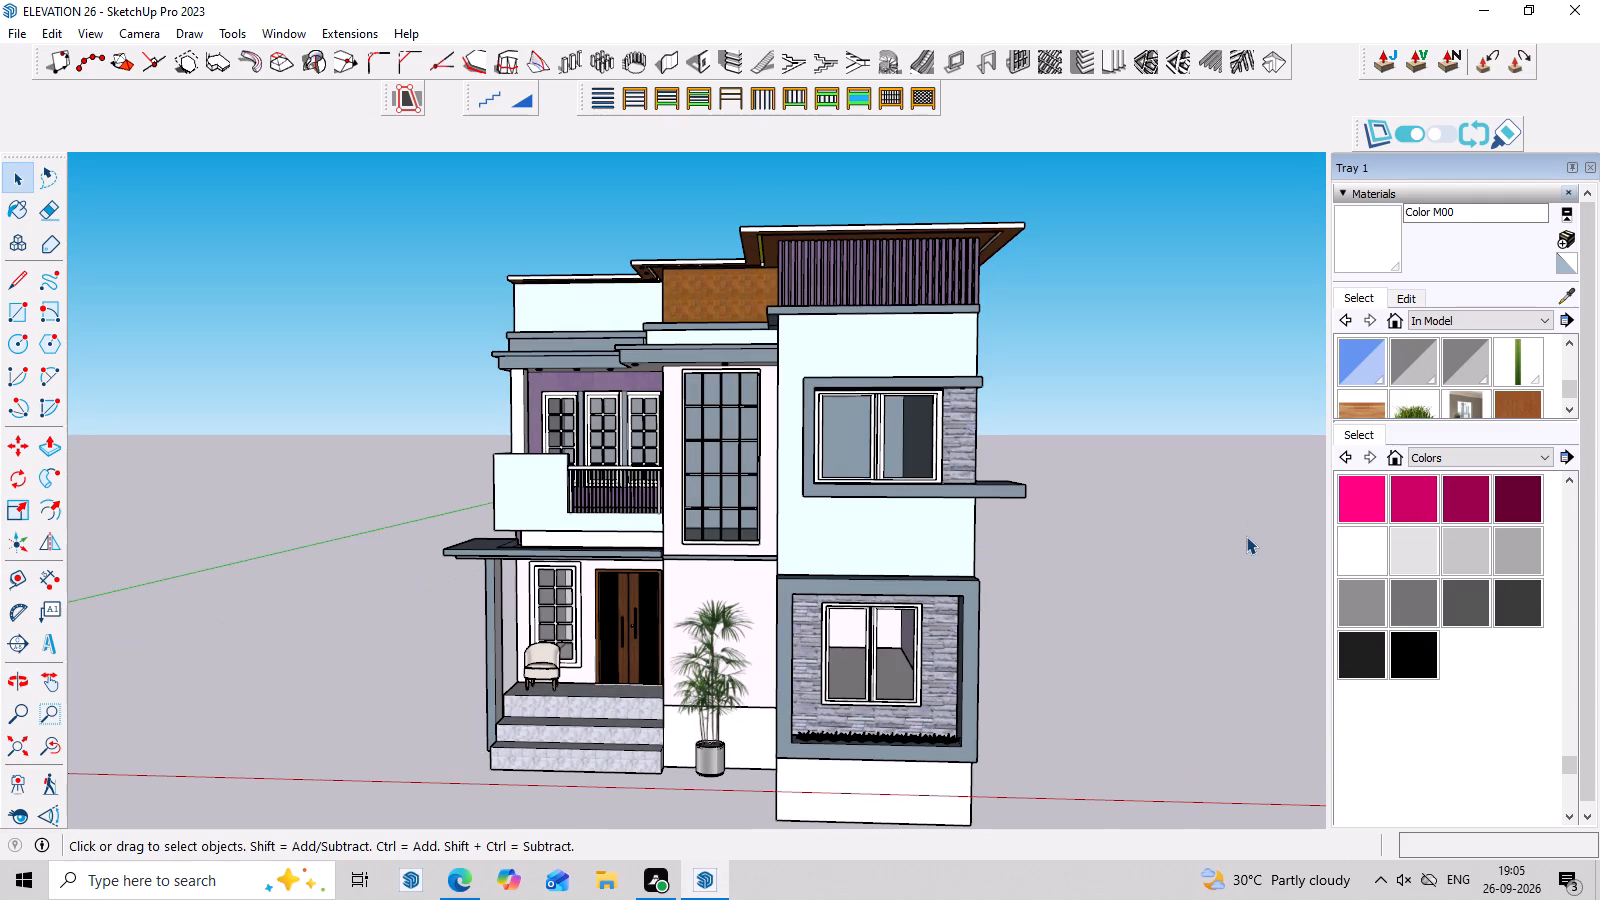
pyautogui.middleClick(1042, 460)
pyautogui.middleClick(162, 652)
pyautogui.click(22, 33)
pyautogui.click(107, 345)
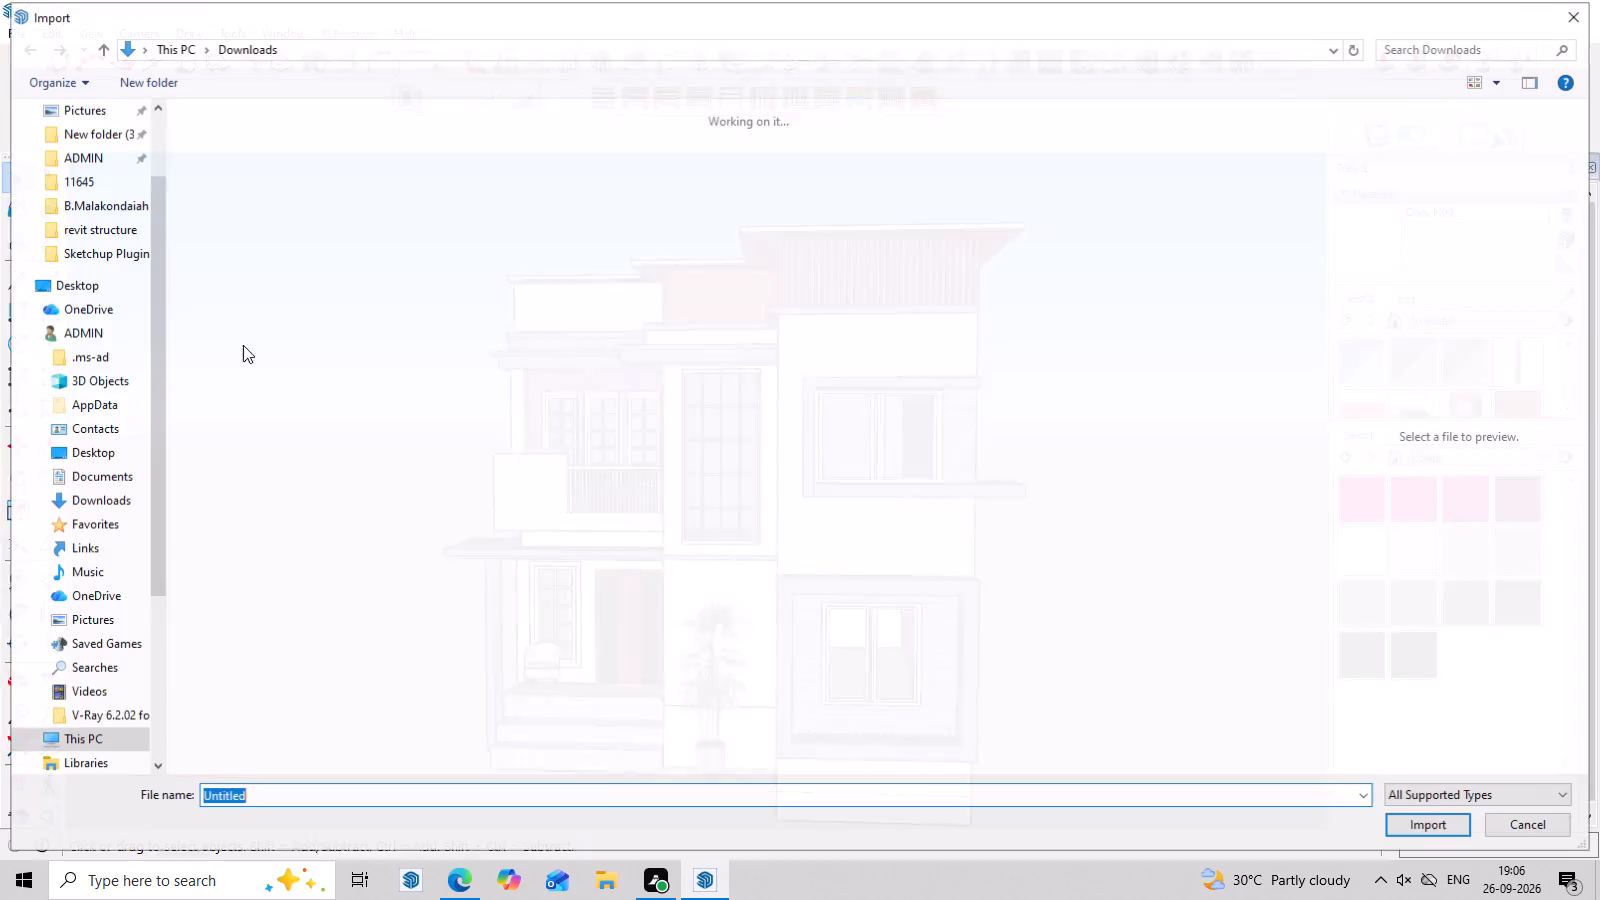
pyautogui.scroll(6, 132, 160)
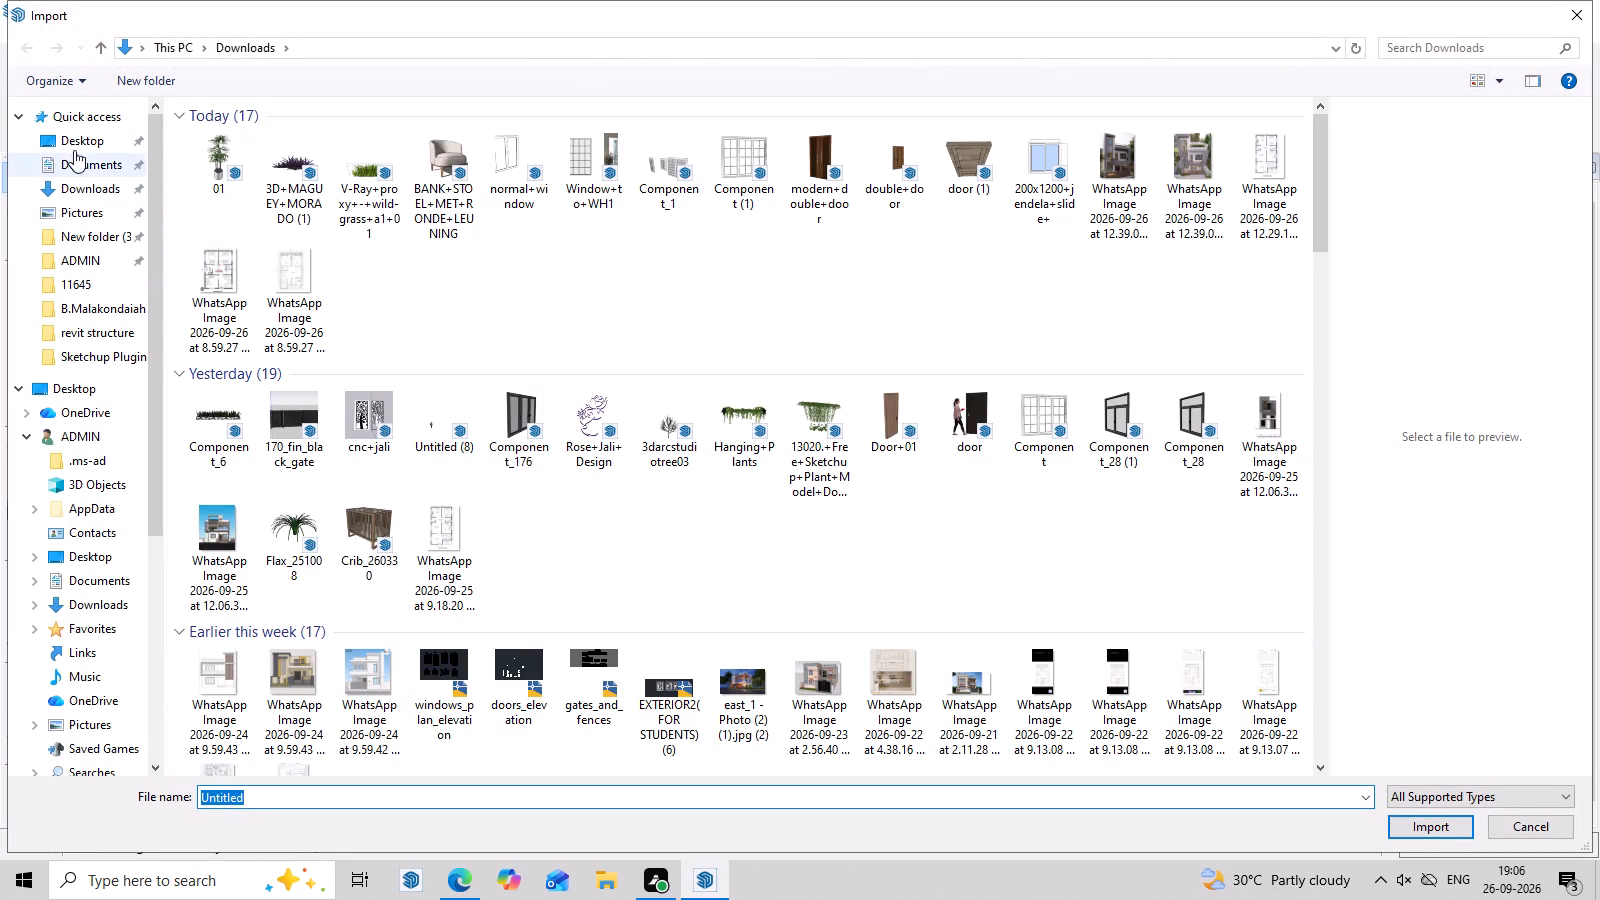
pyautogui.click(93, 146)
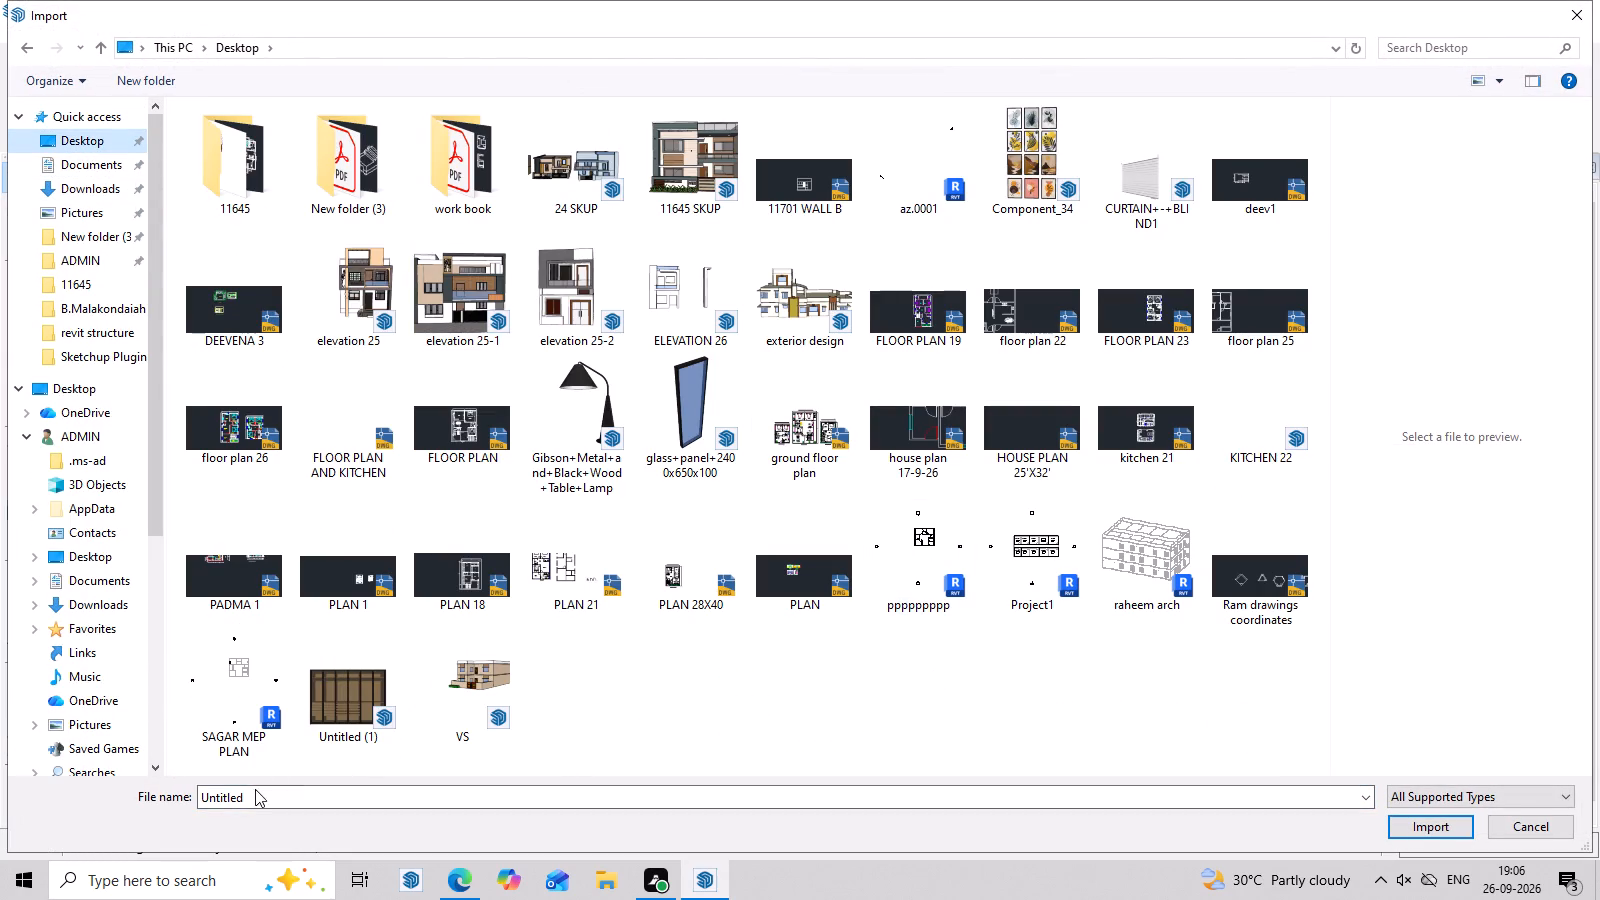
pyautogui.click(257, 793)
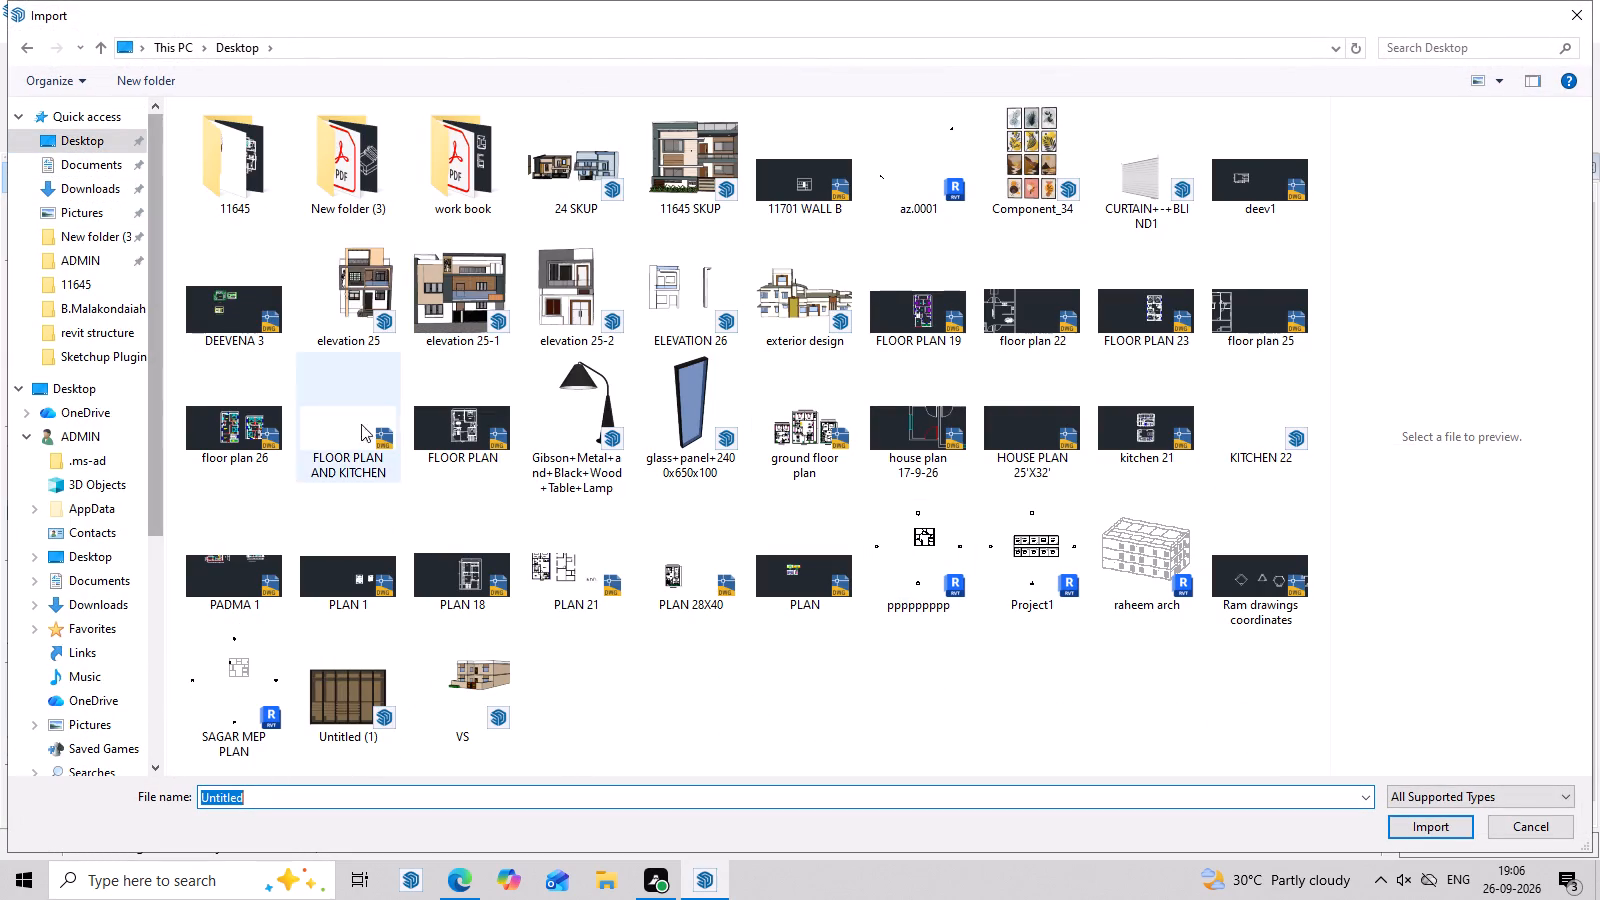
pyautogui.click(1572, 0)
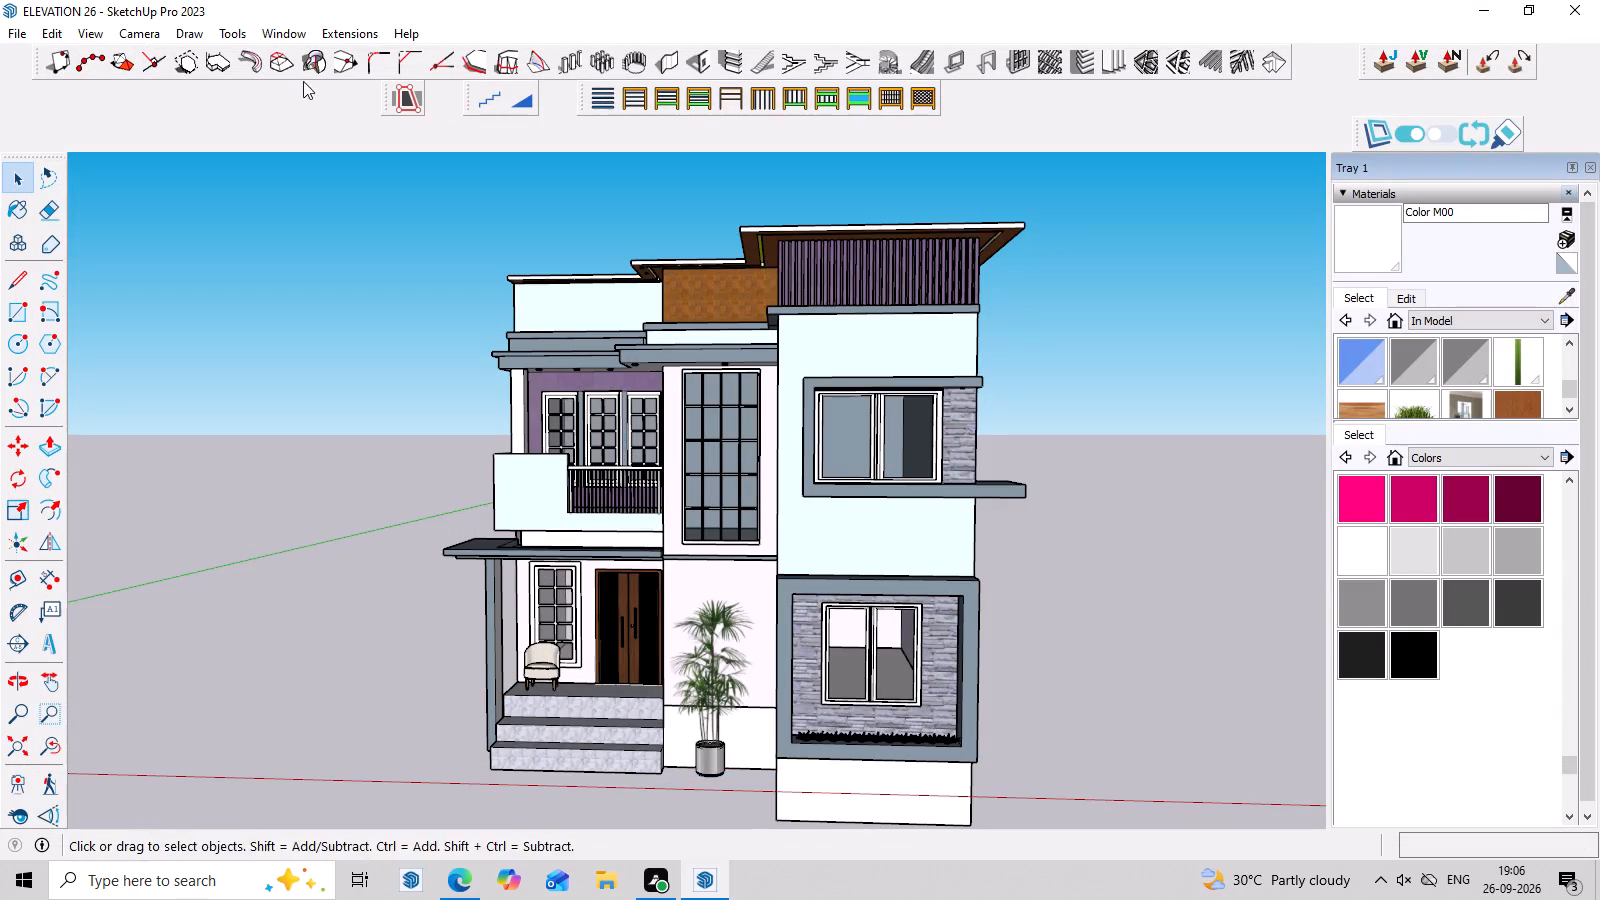
# Export the current house view as a 2D PDF named "ELEVATION 26 2,2" to the Desktop.
pyautogui.click(0, 33)
pyautogui.click(119, 373)
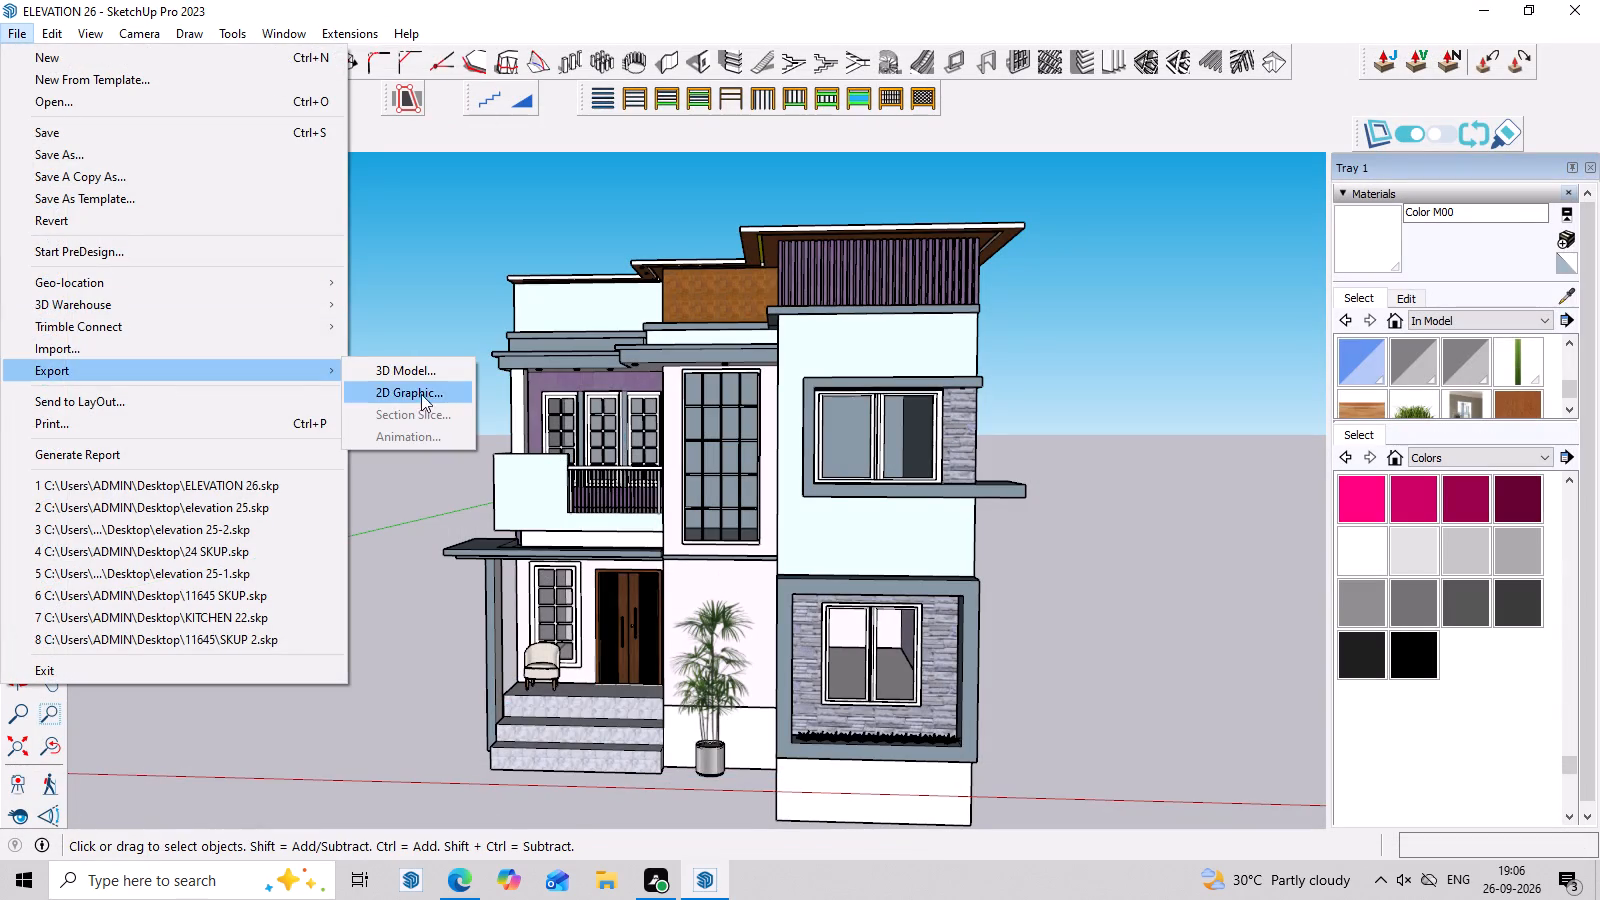
pyautogui.click(441, 394)
pyautogui.scroll(6, 141, 157)
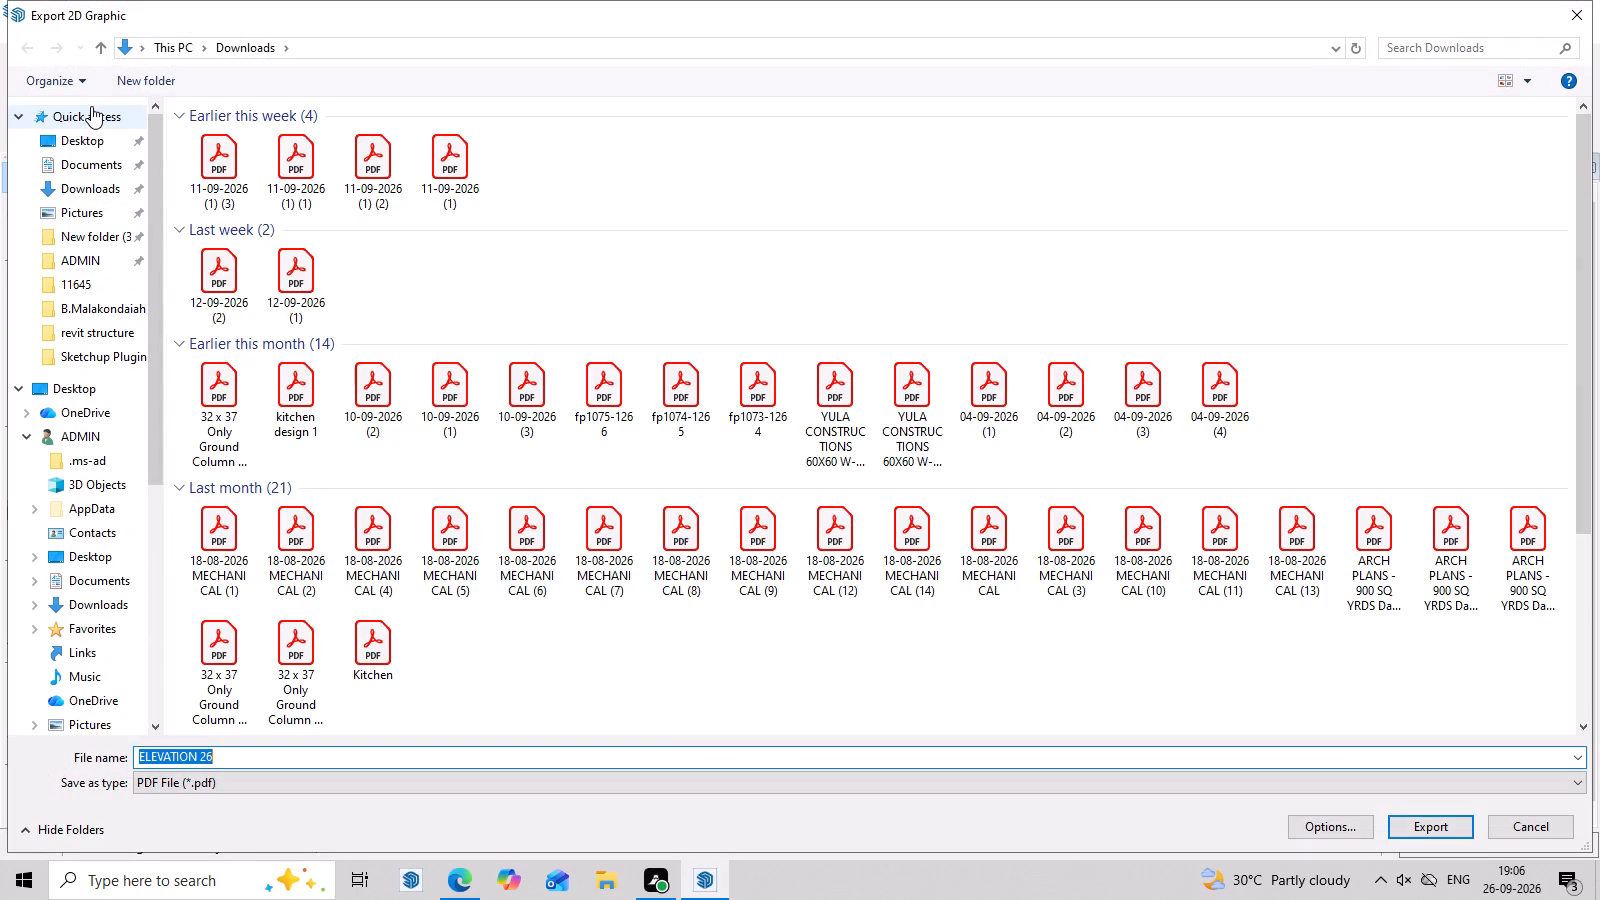
pyautogui.click(92, 145)
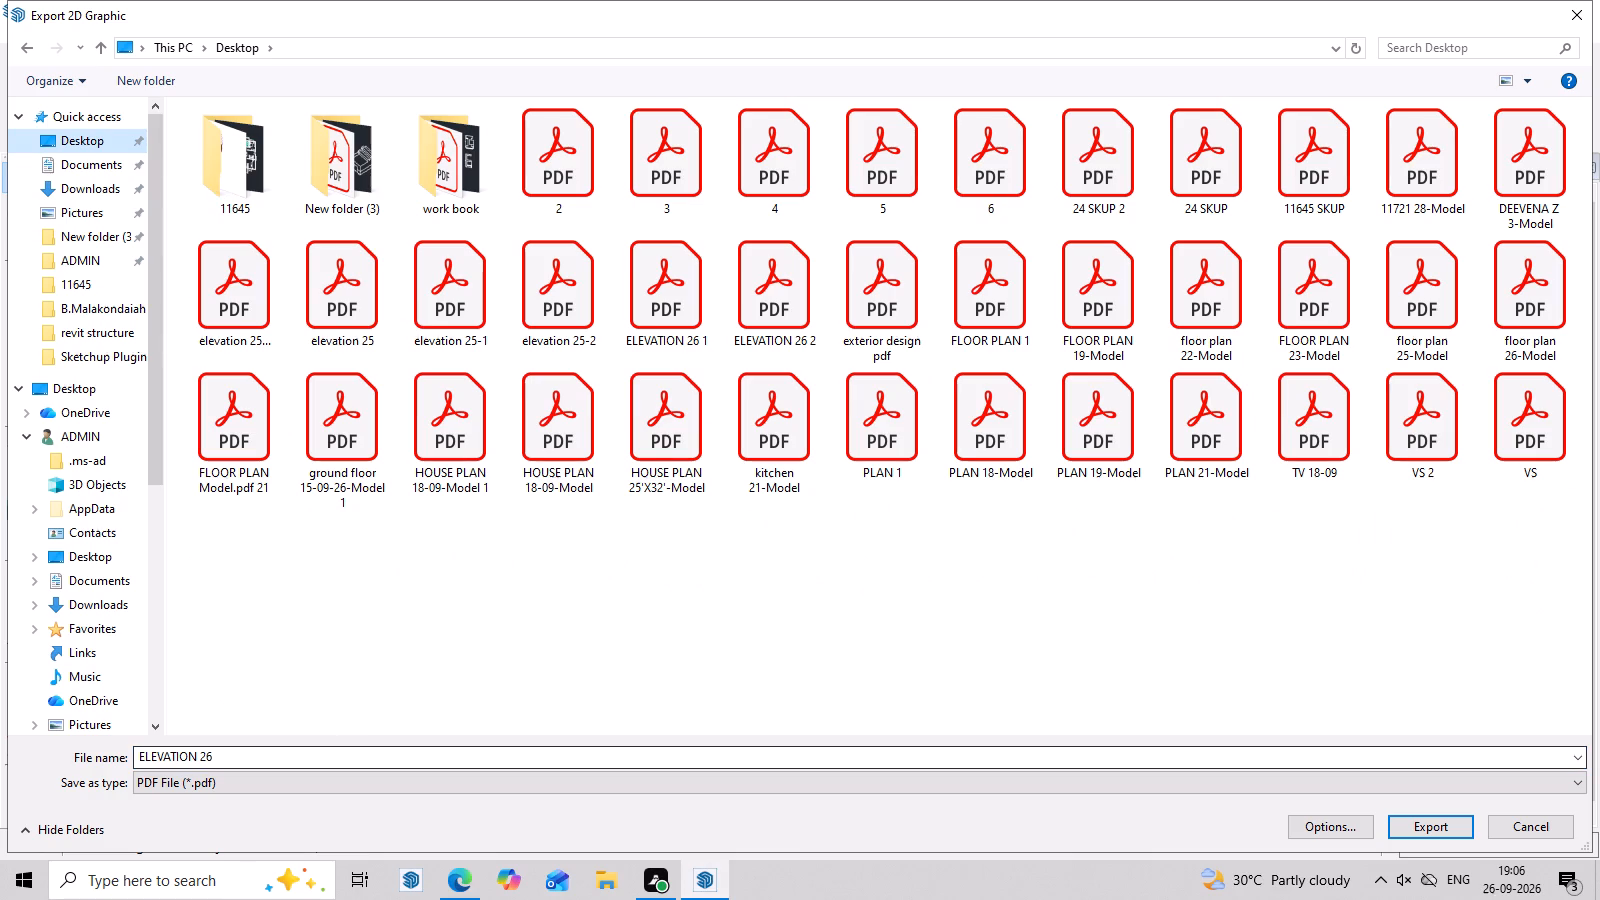
pyautogui.click(311, 753)
pyautogui.click(311, 753)
pyautogui.press('space')
pyautogui.click(311, 753)
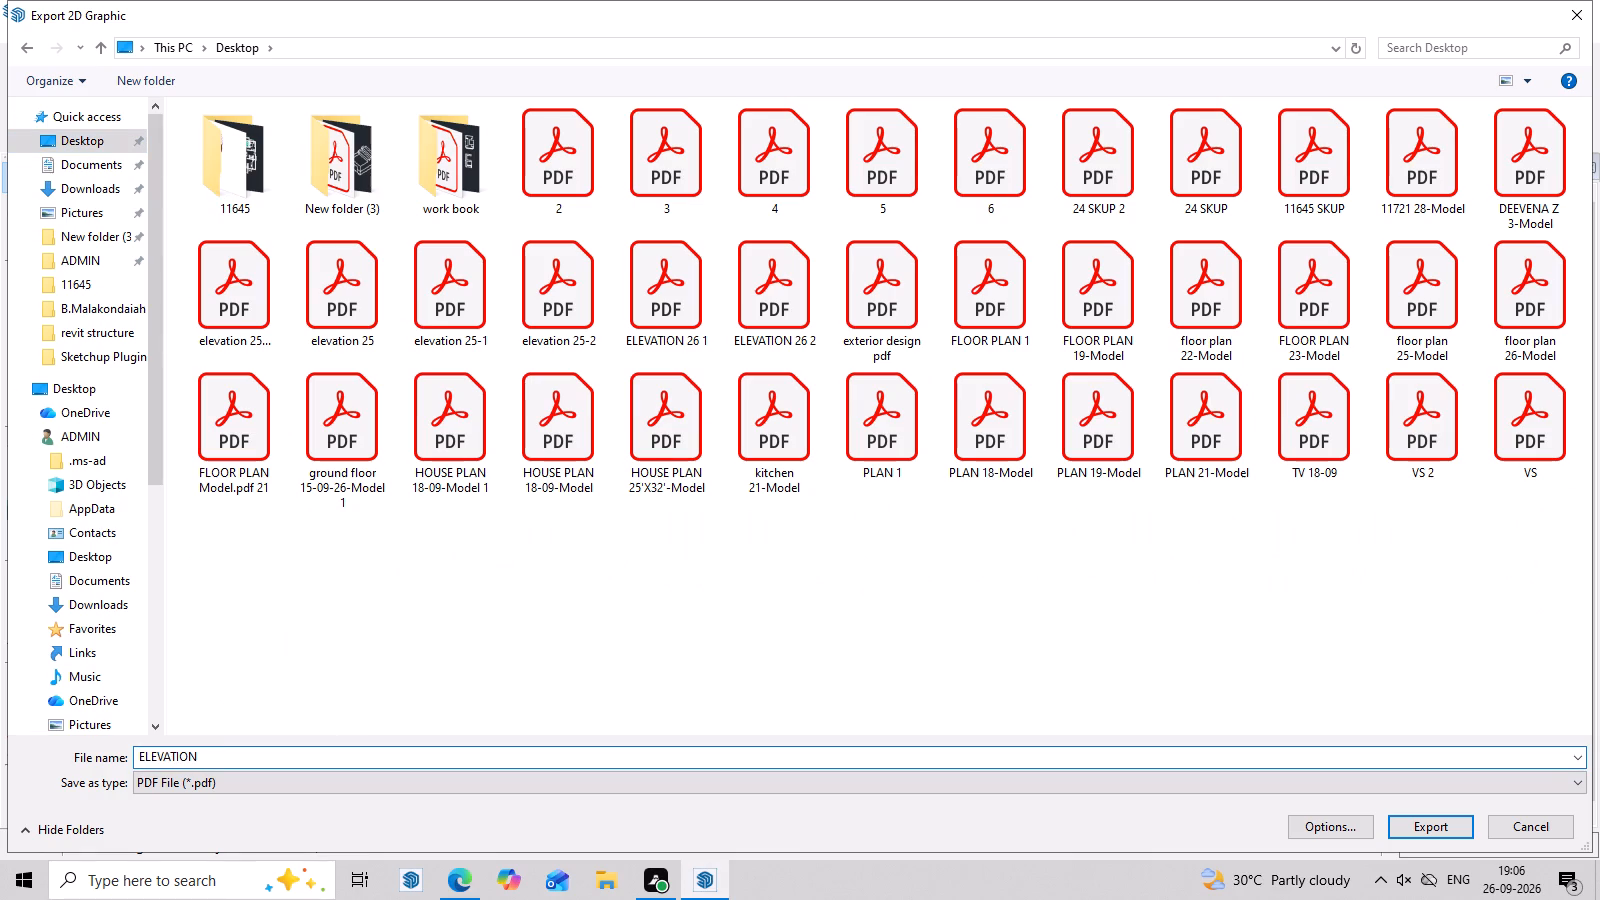
pyautogui.write('26')
pyautogui.press('space')
pyautogui.write('22')
pyautogui.press('BackSpace')
pyautogui.press(',')
pyautogui.press('2')
pyautogui.click(1424, 833)
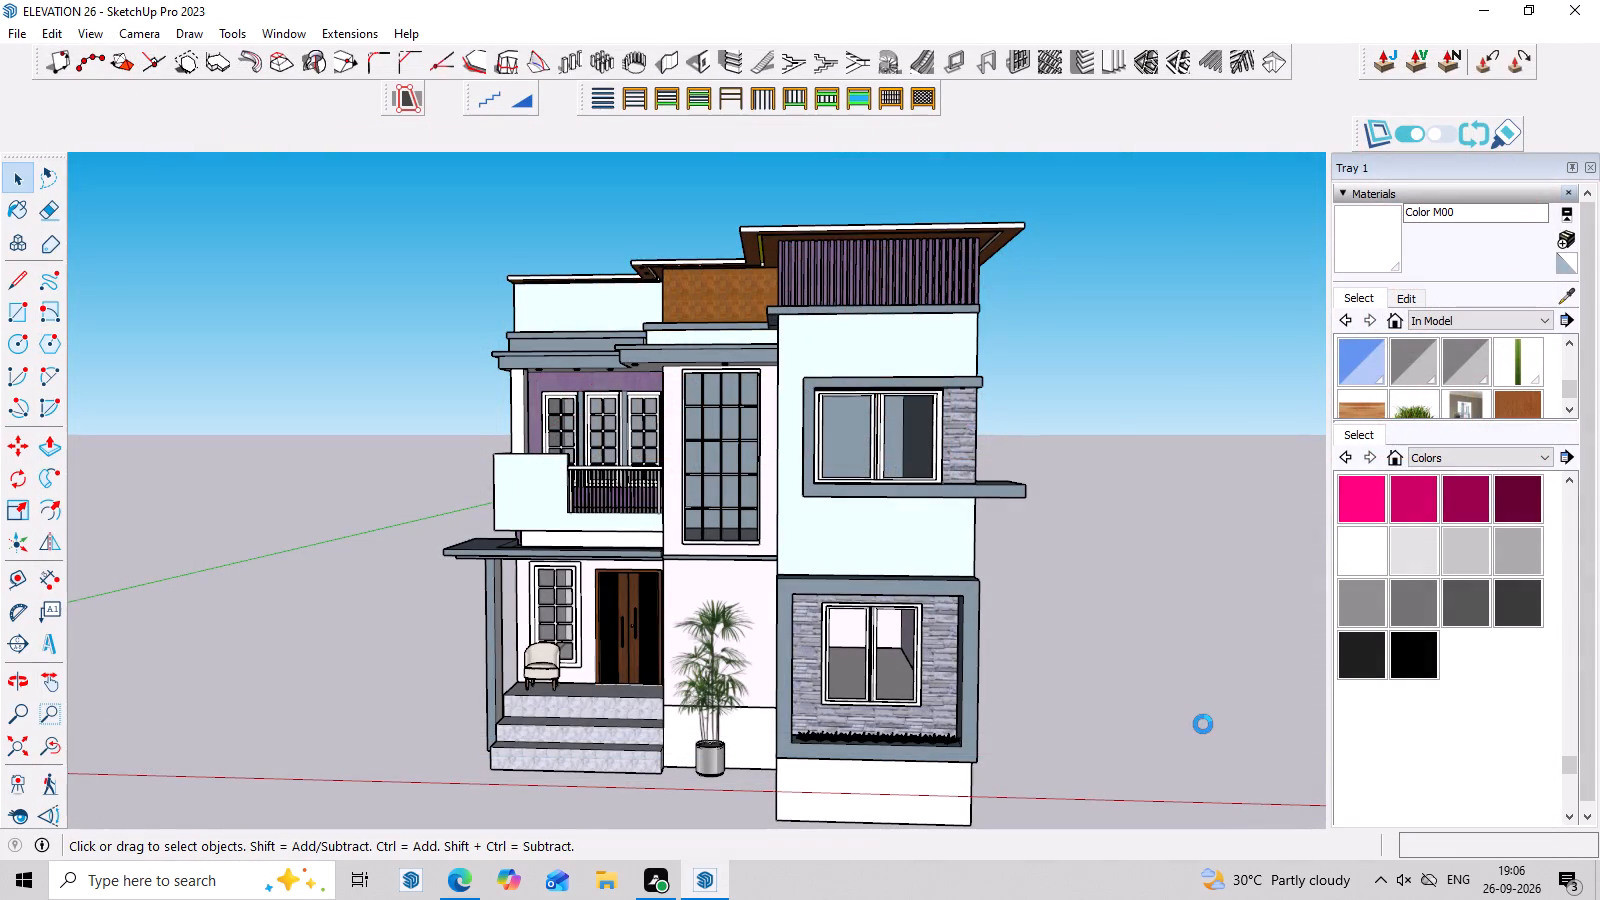